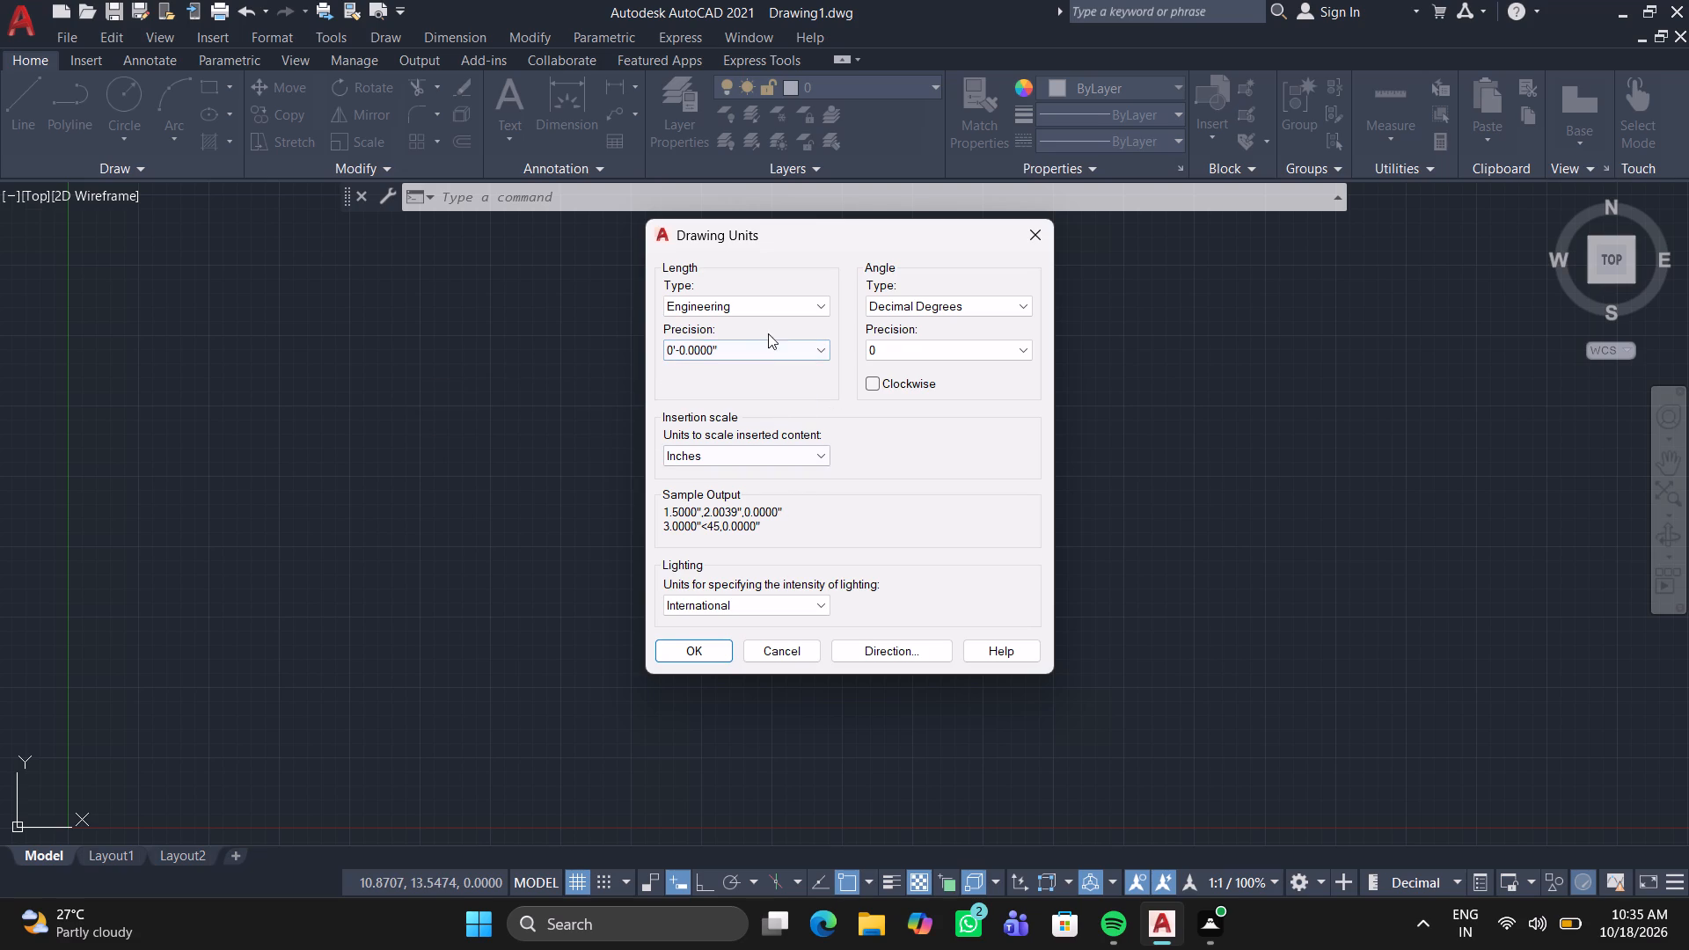
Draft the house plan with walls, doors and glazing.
Set the Engineering length precision of the drawing units to 0'-0".
left_click(815, 337)
left_click(815, 347)
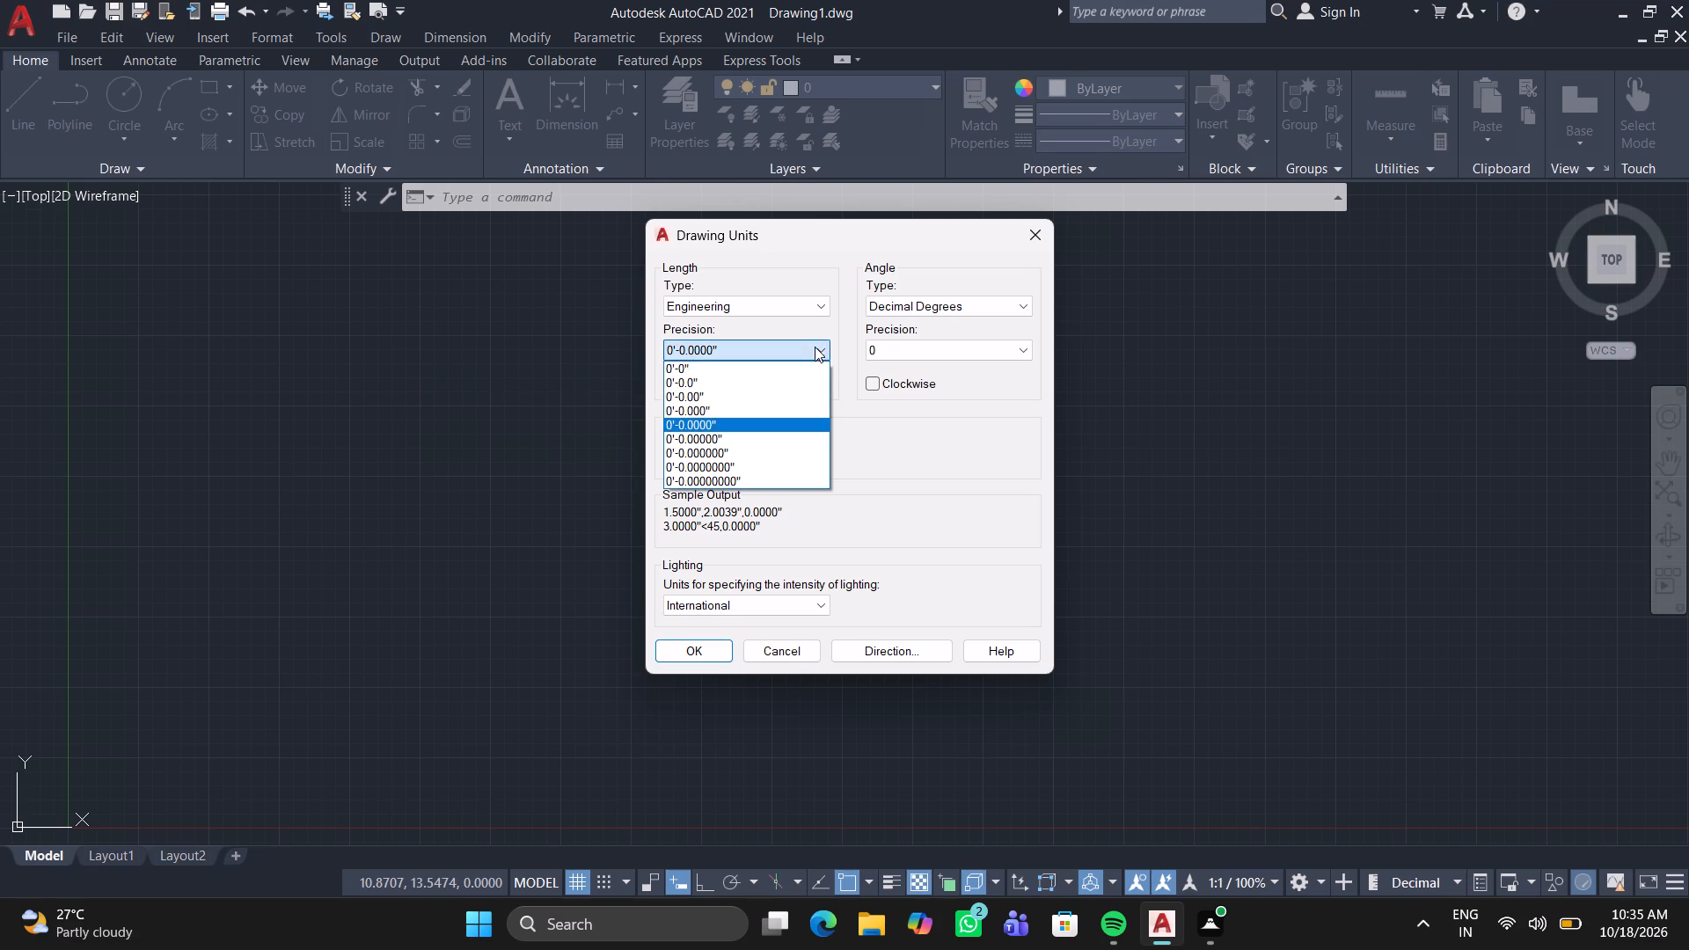
left_click(787, 383)
left_click(813, 351)
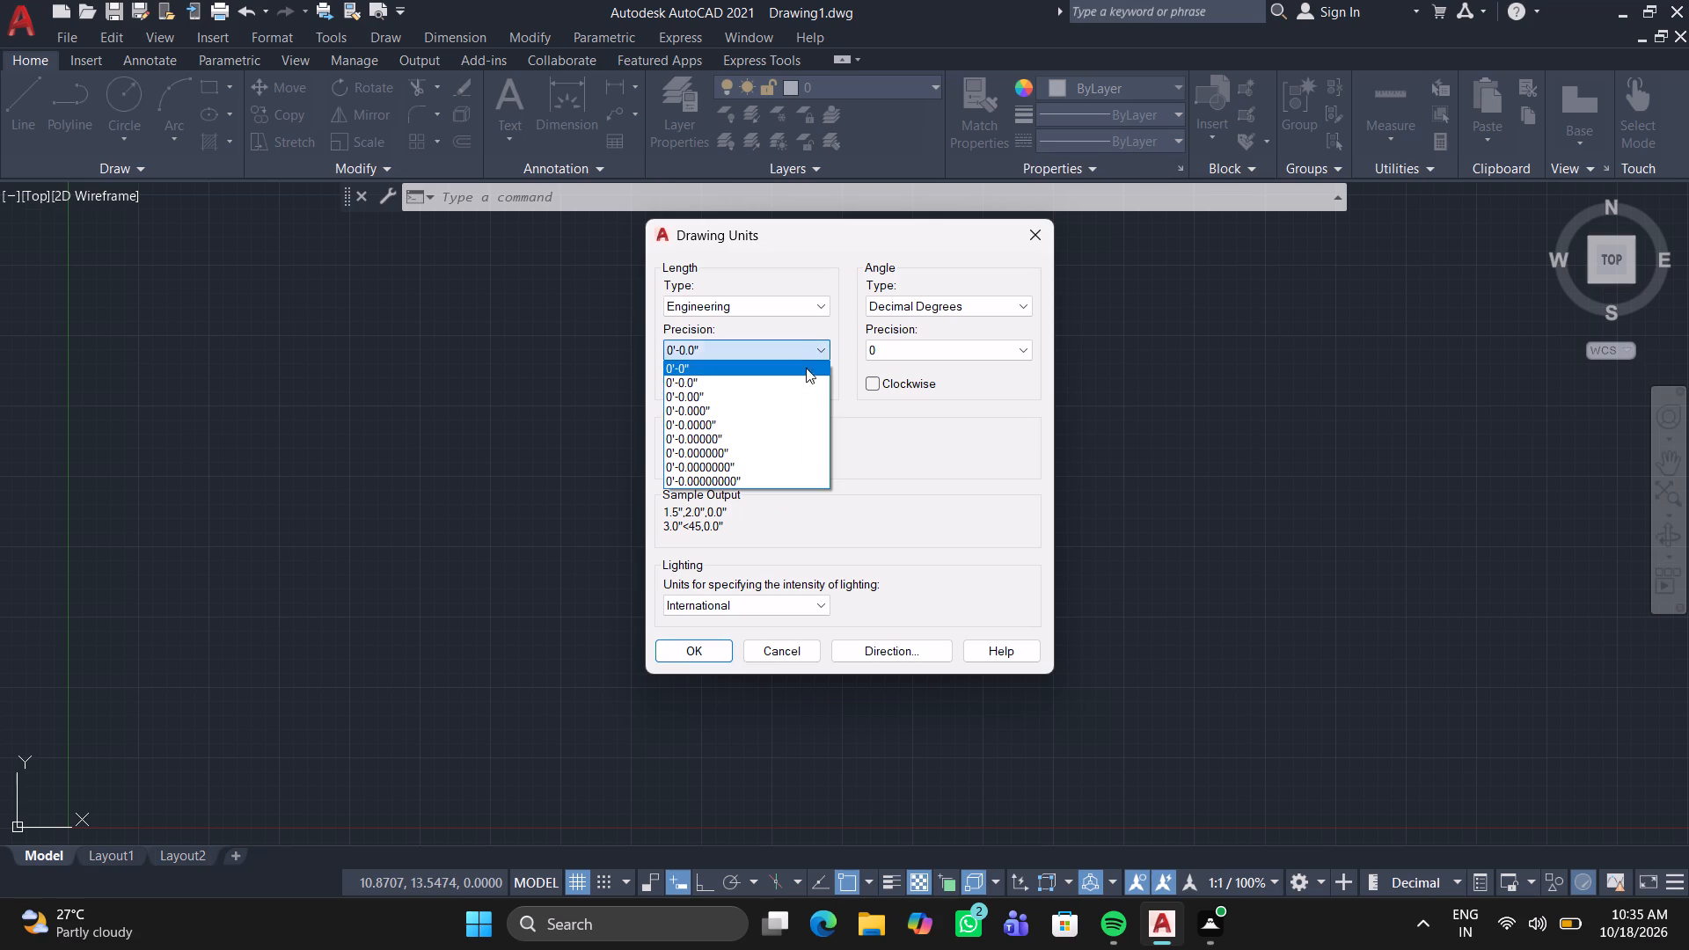
left_click(800, 366)
left_click(711, 648)
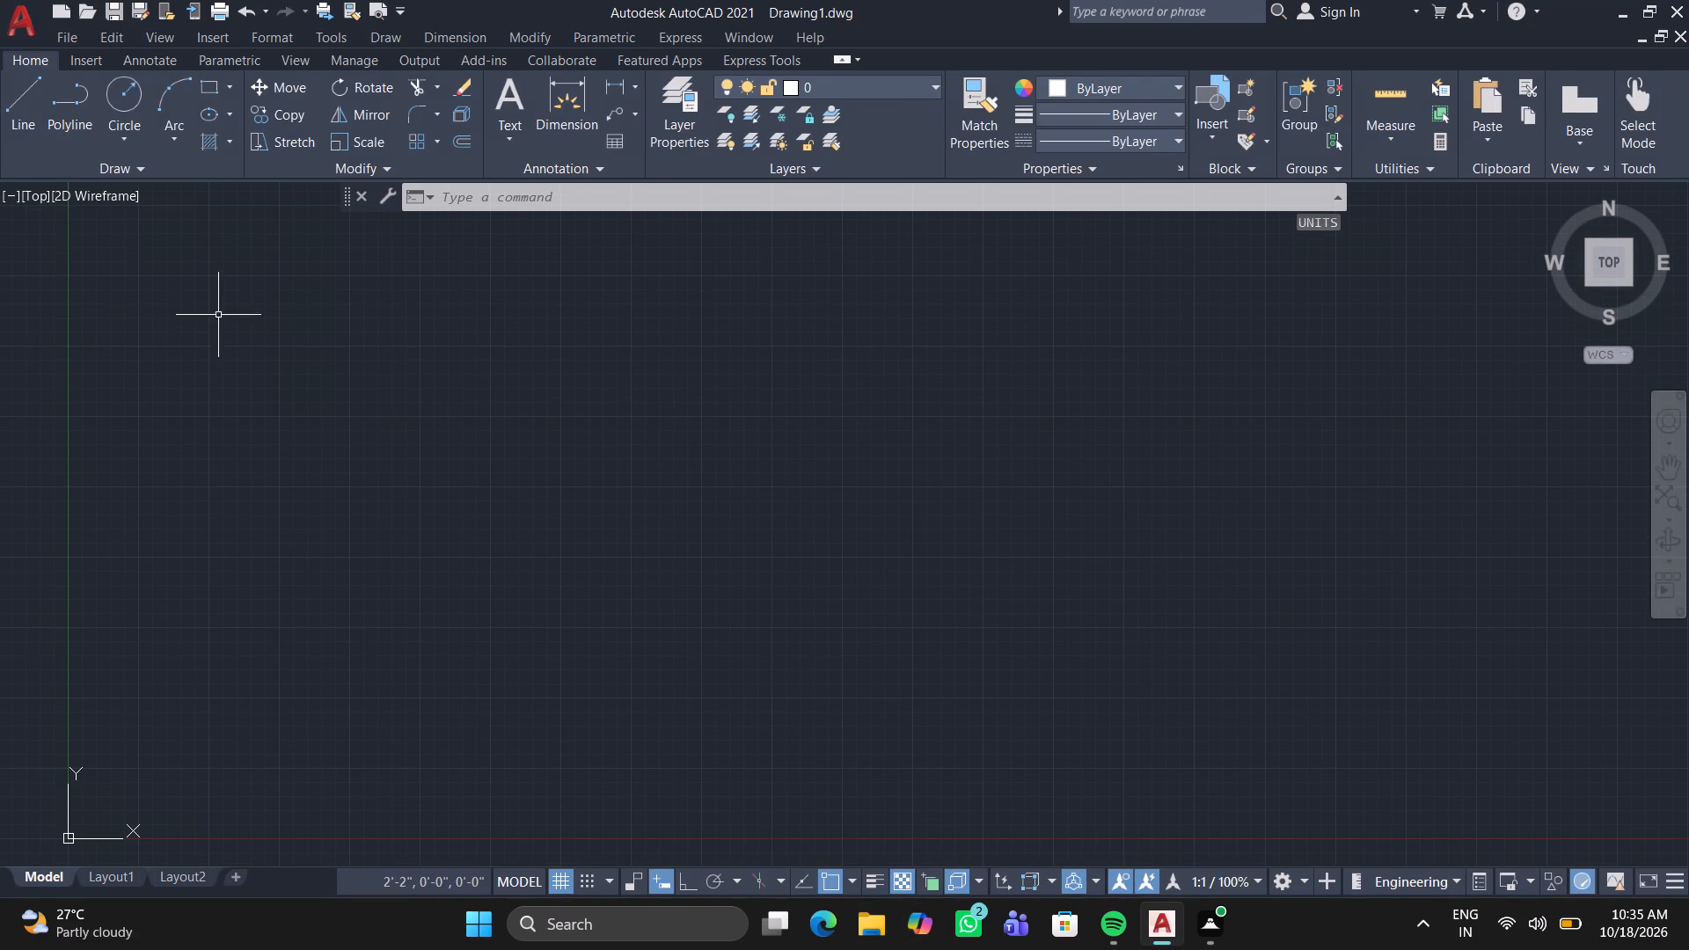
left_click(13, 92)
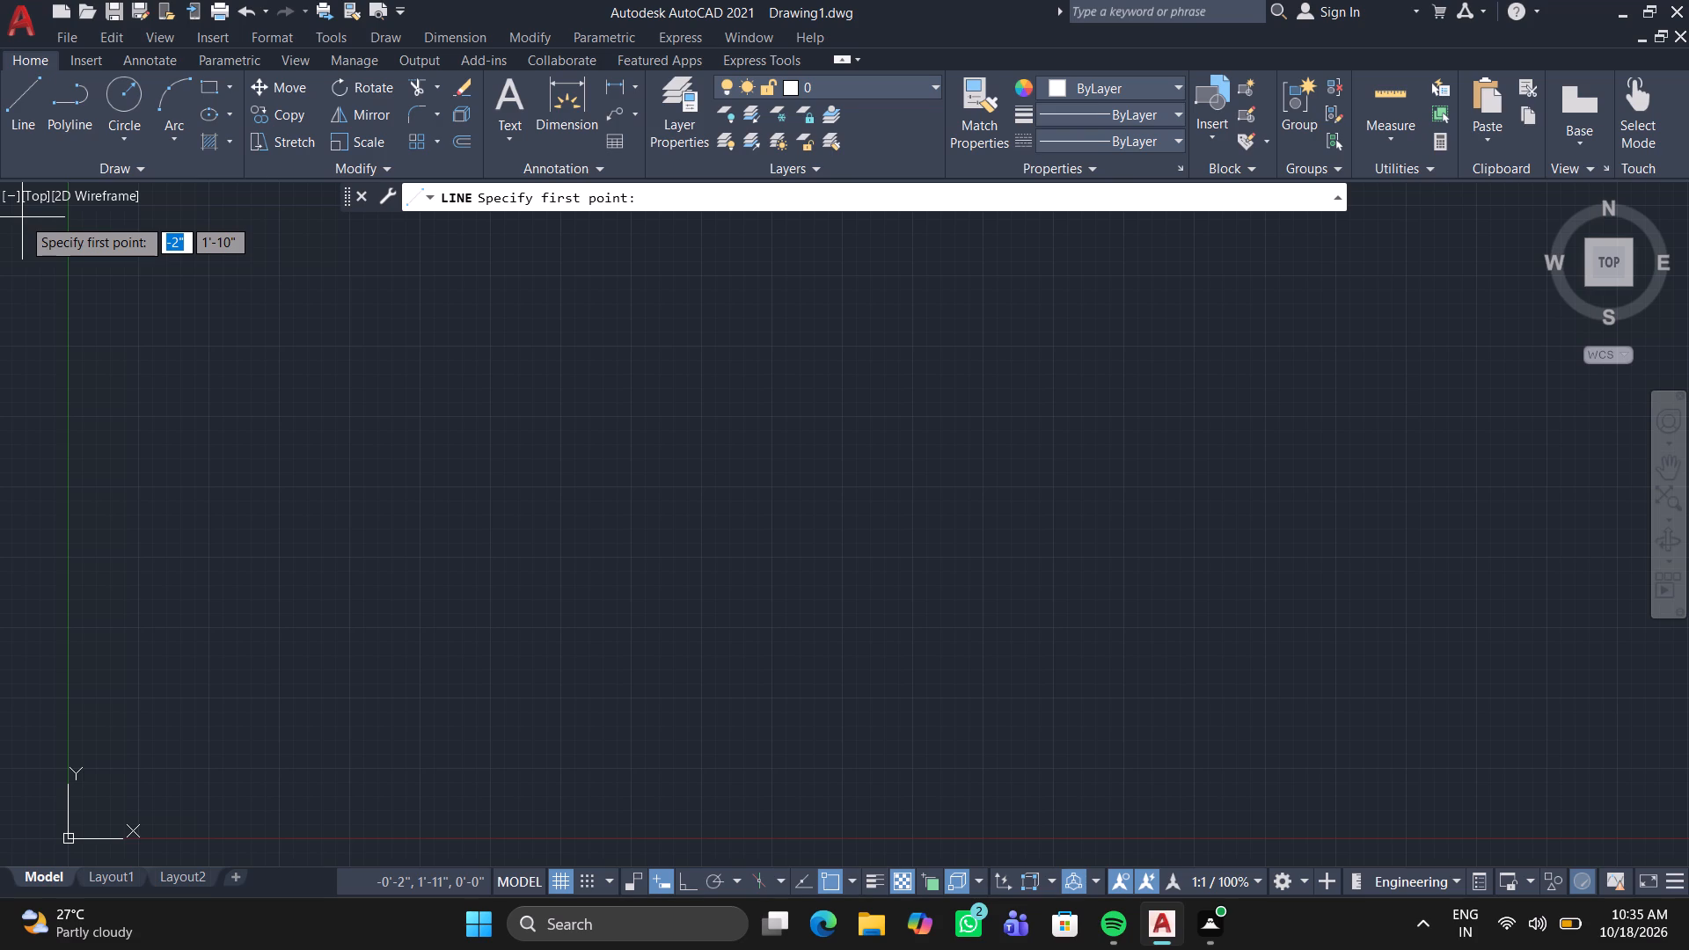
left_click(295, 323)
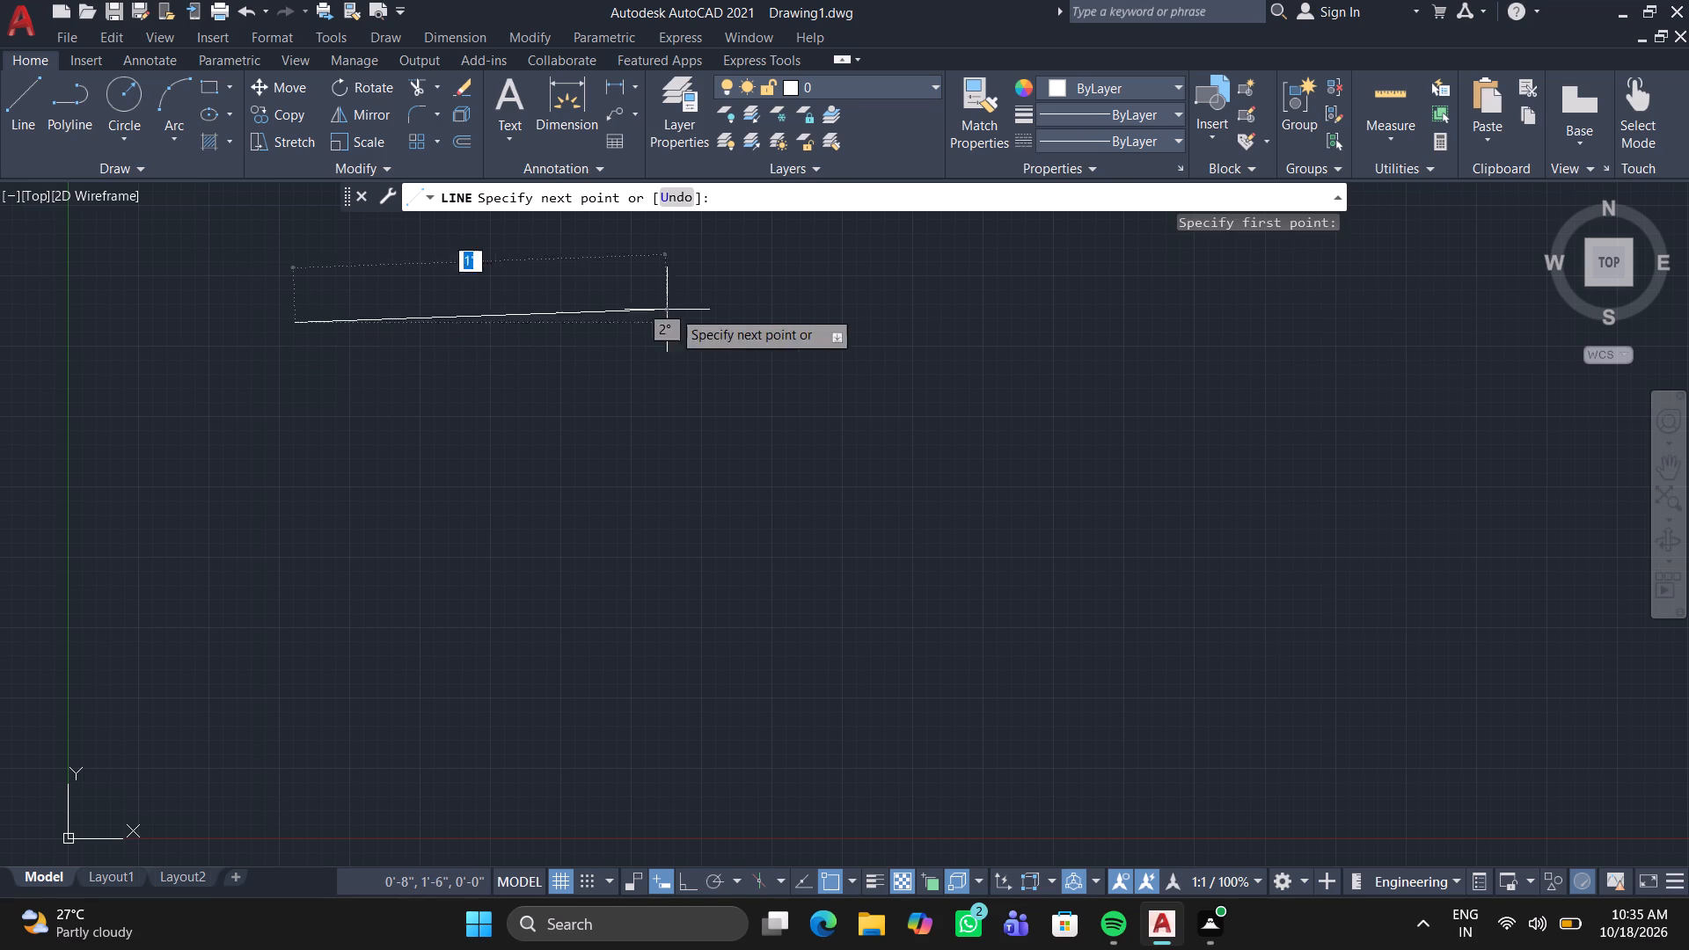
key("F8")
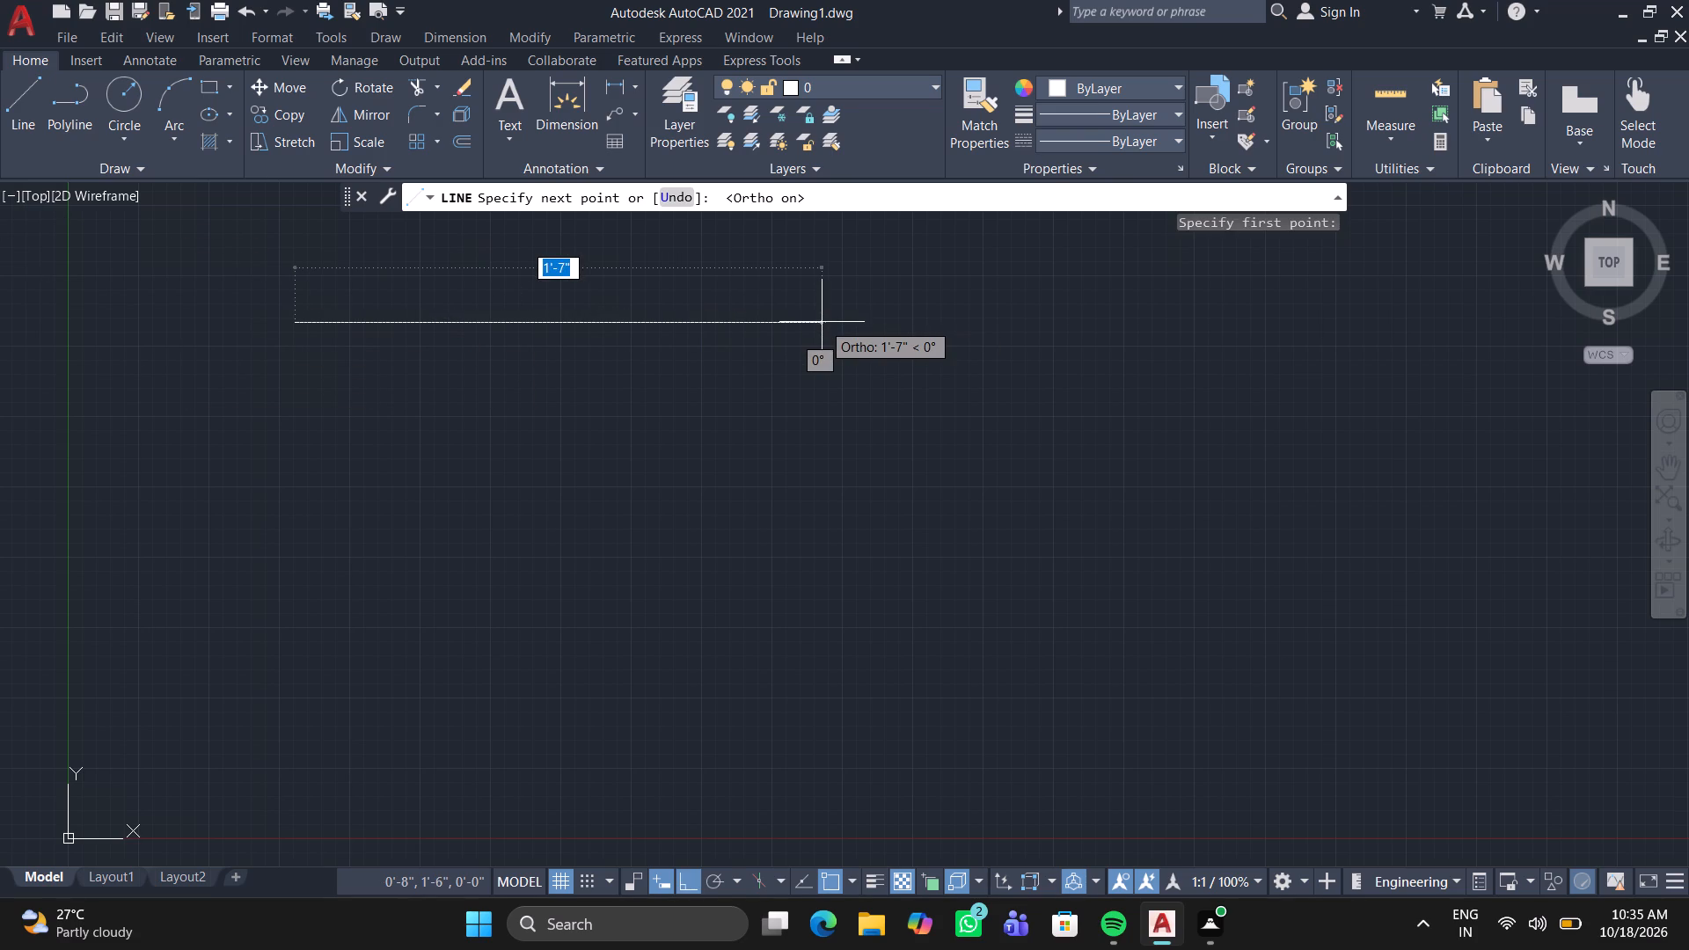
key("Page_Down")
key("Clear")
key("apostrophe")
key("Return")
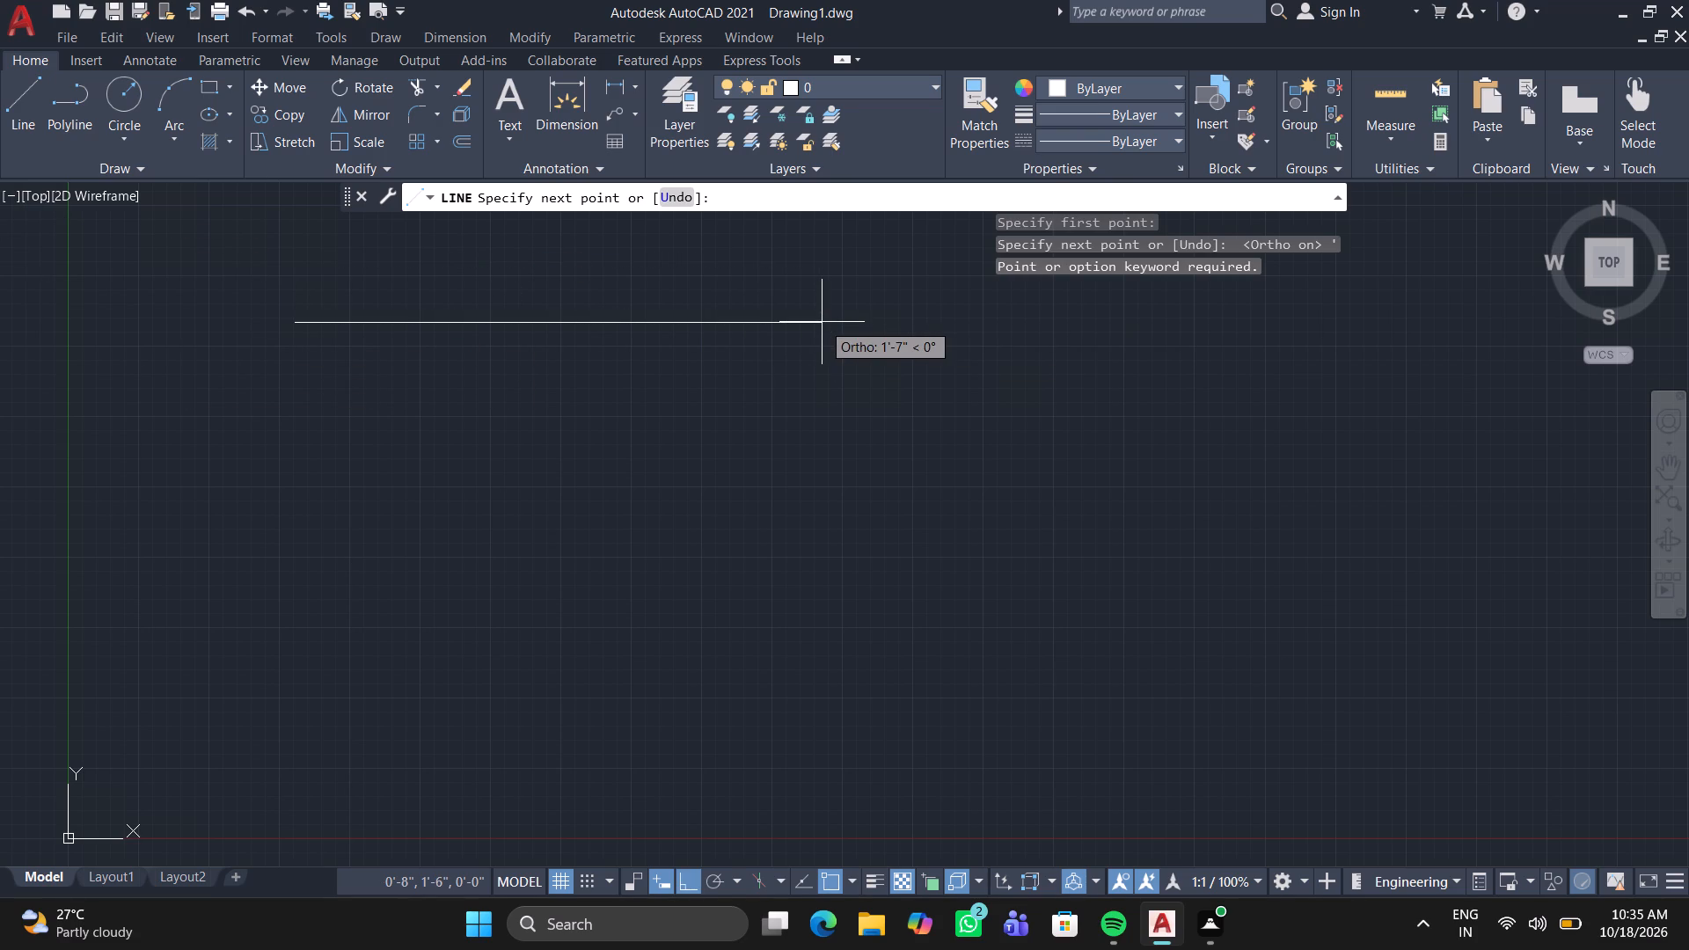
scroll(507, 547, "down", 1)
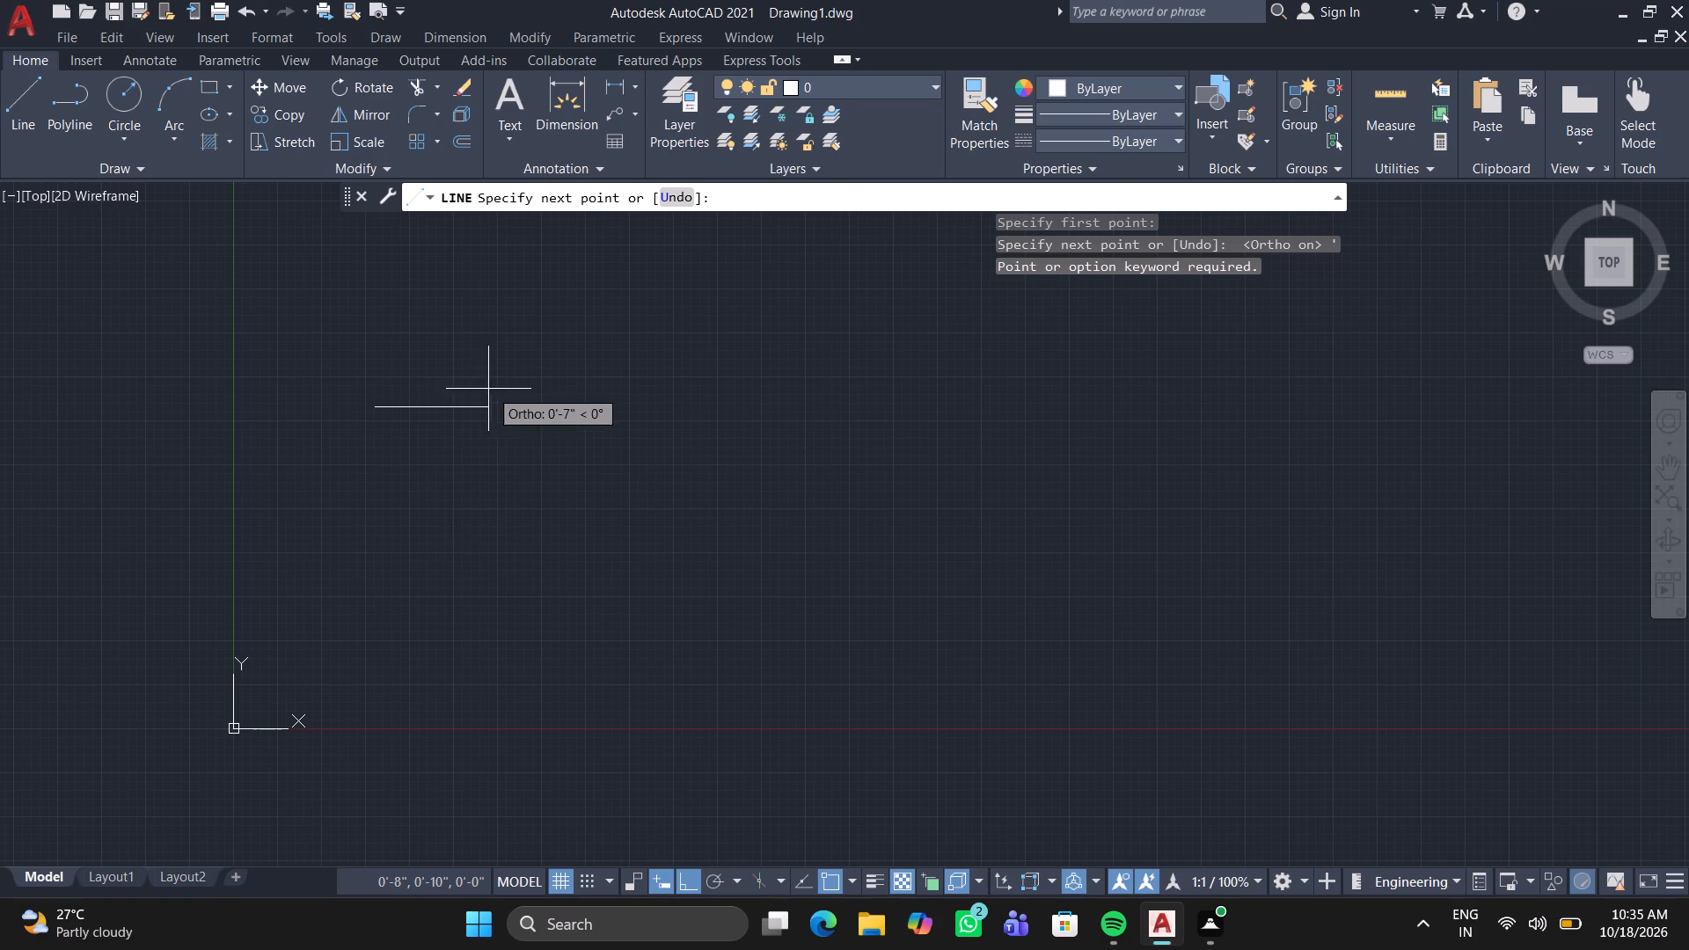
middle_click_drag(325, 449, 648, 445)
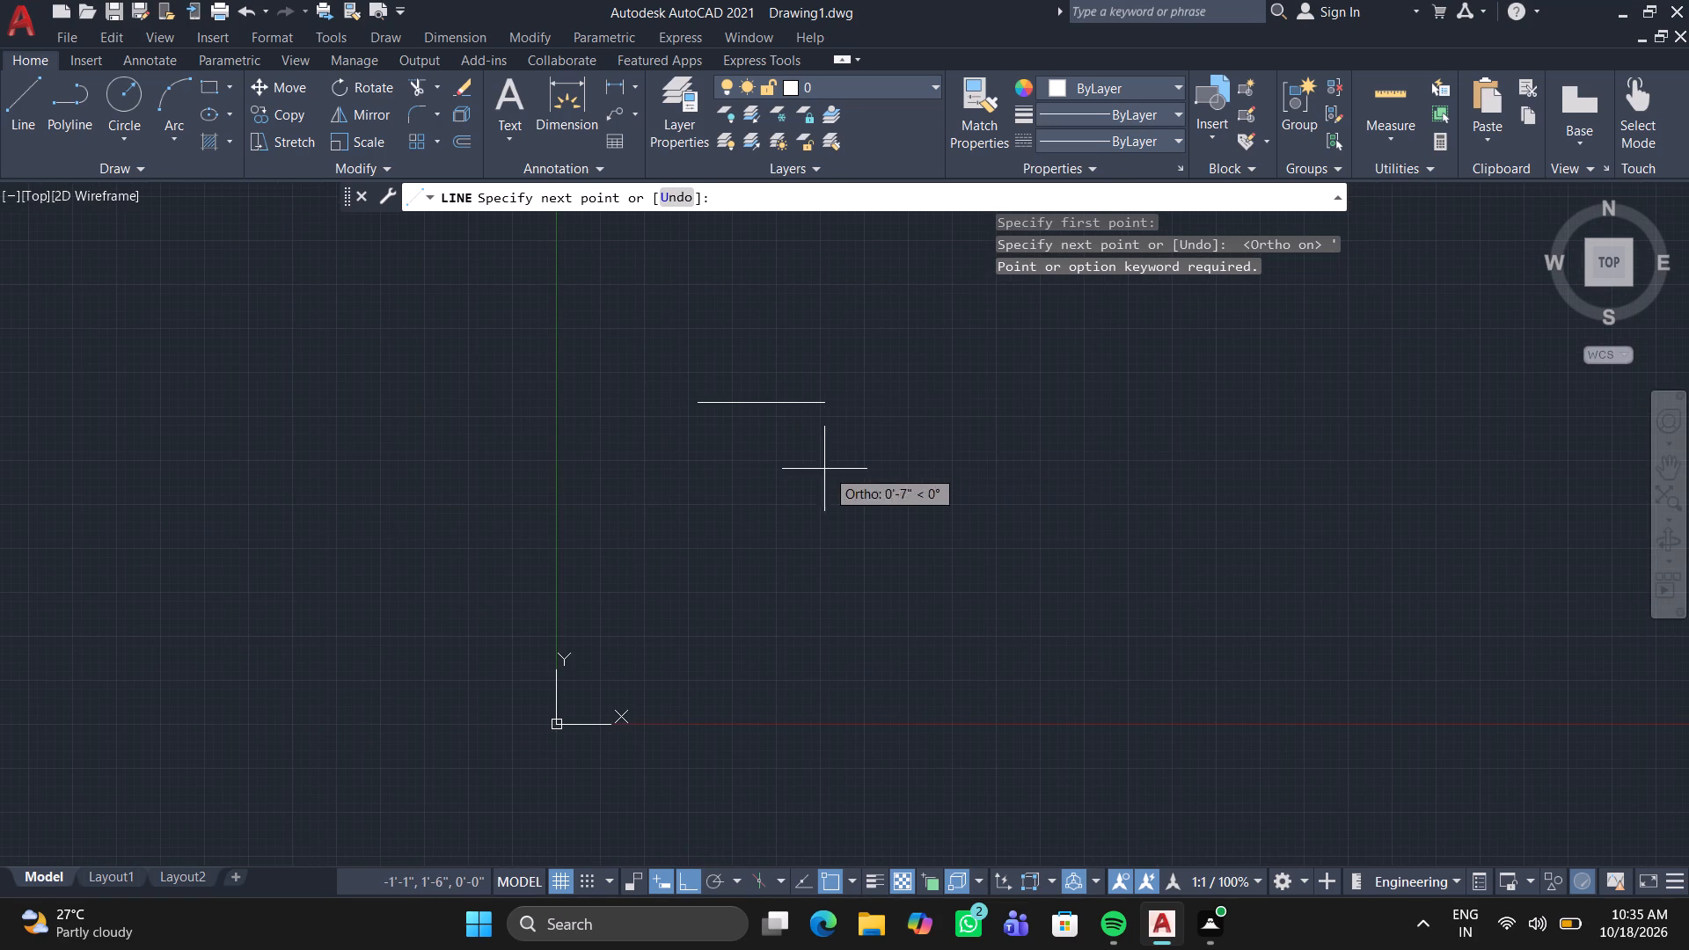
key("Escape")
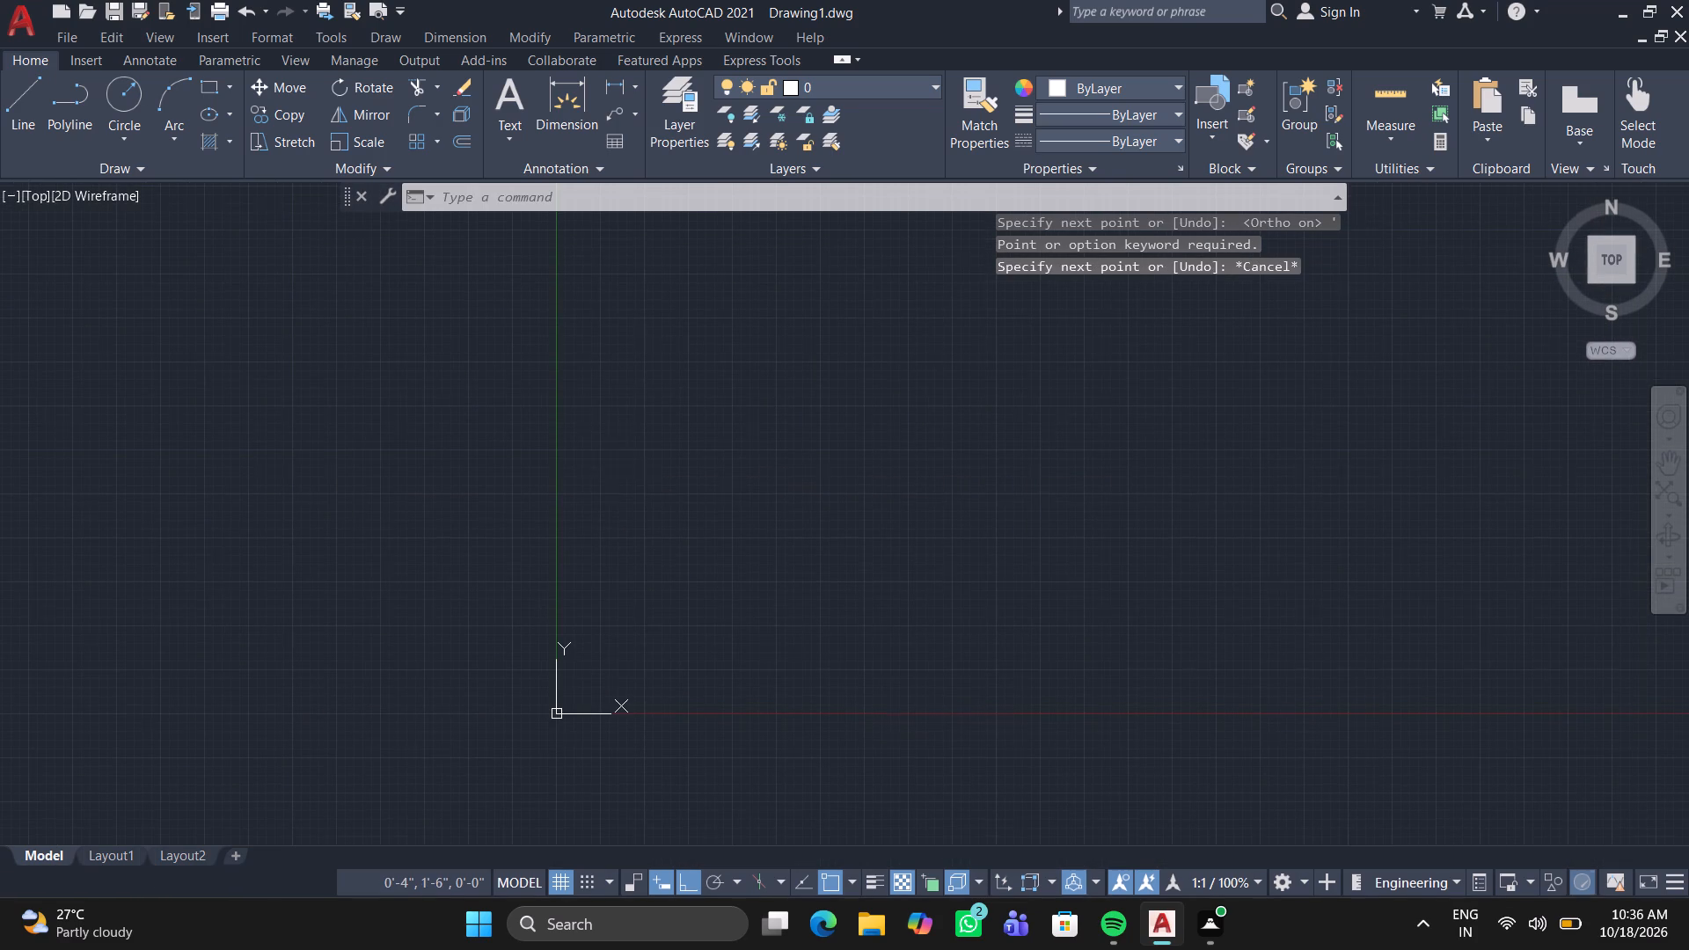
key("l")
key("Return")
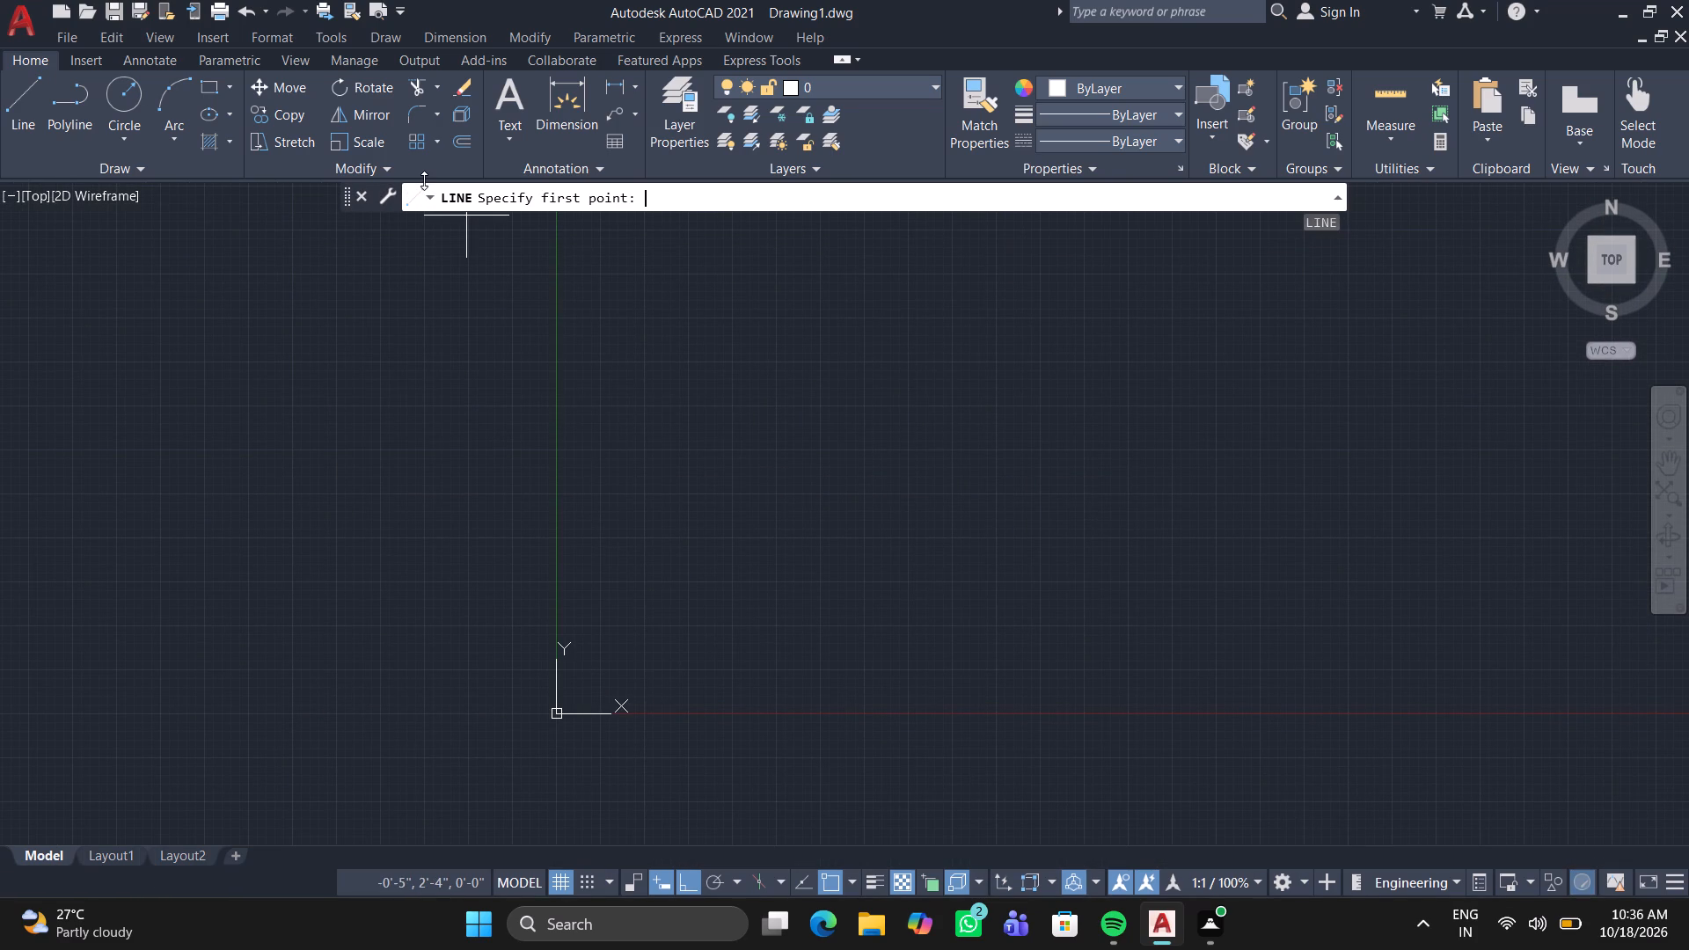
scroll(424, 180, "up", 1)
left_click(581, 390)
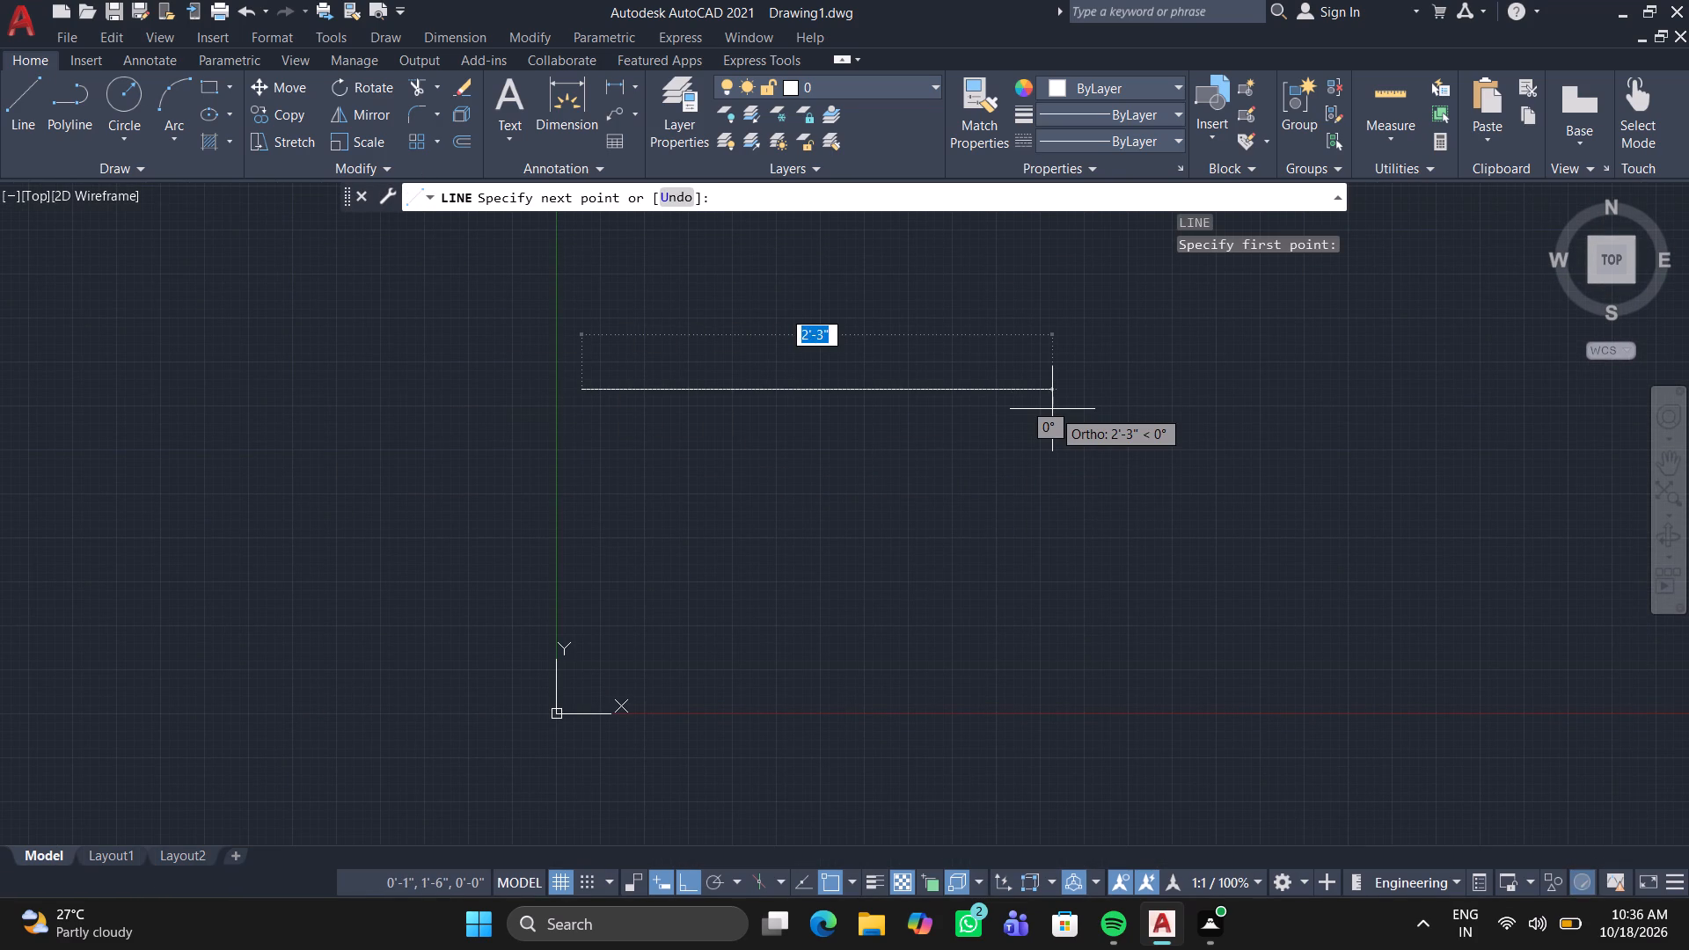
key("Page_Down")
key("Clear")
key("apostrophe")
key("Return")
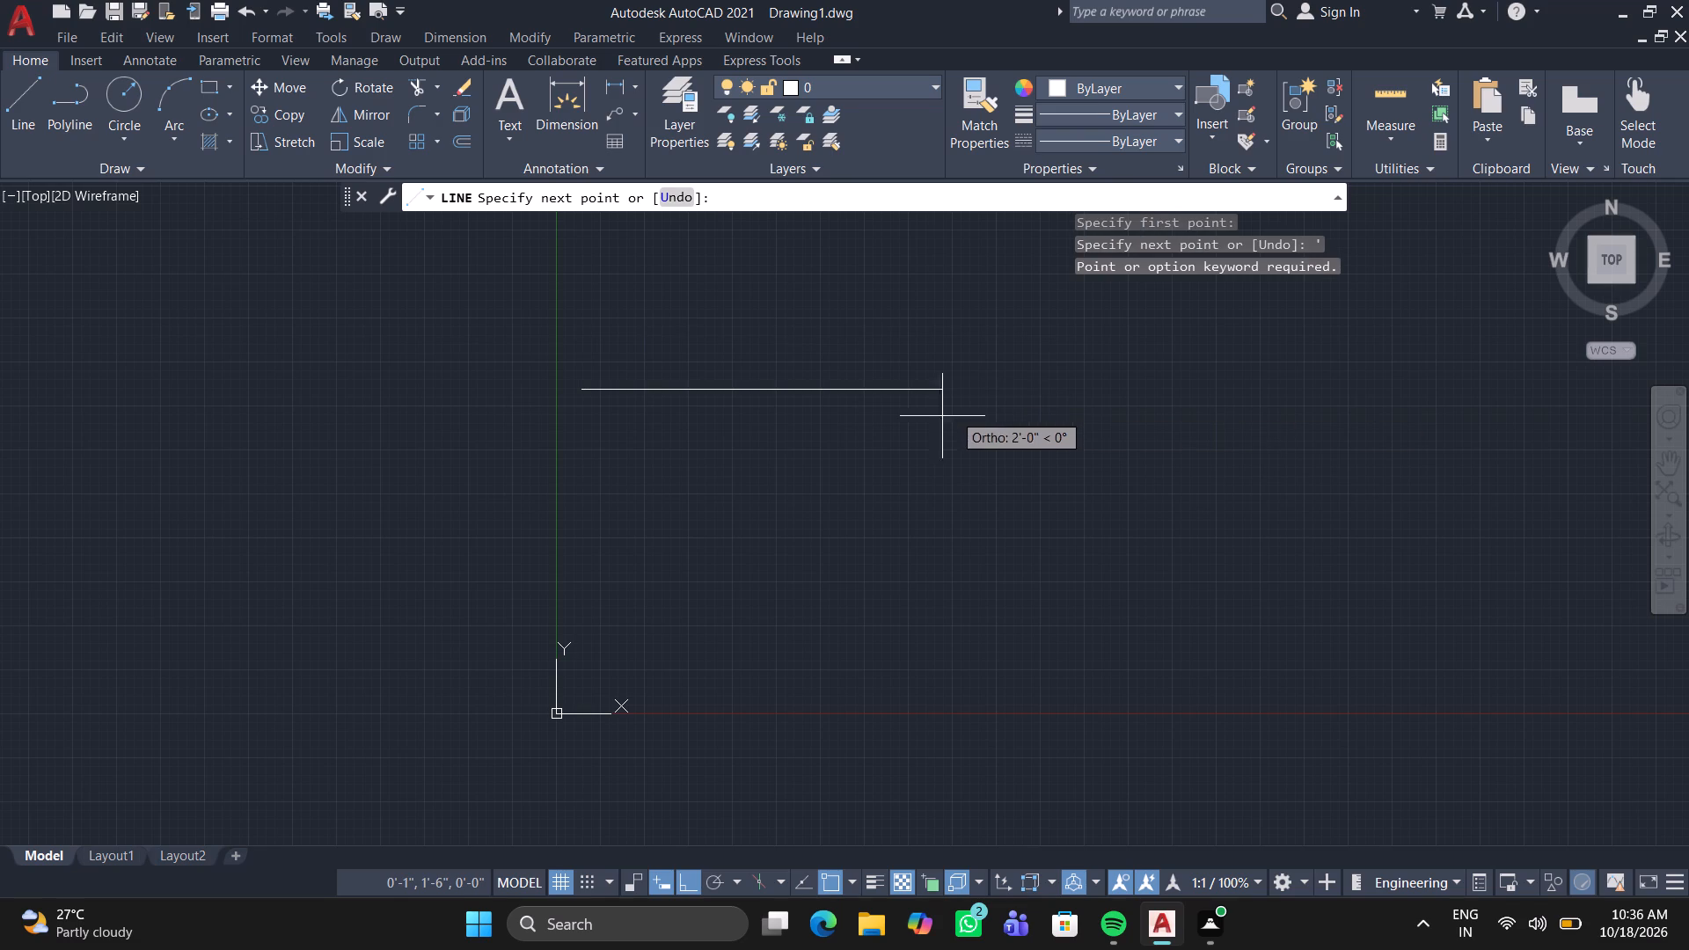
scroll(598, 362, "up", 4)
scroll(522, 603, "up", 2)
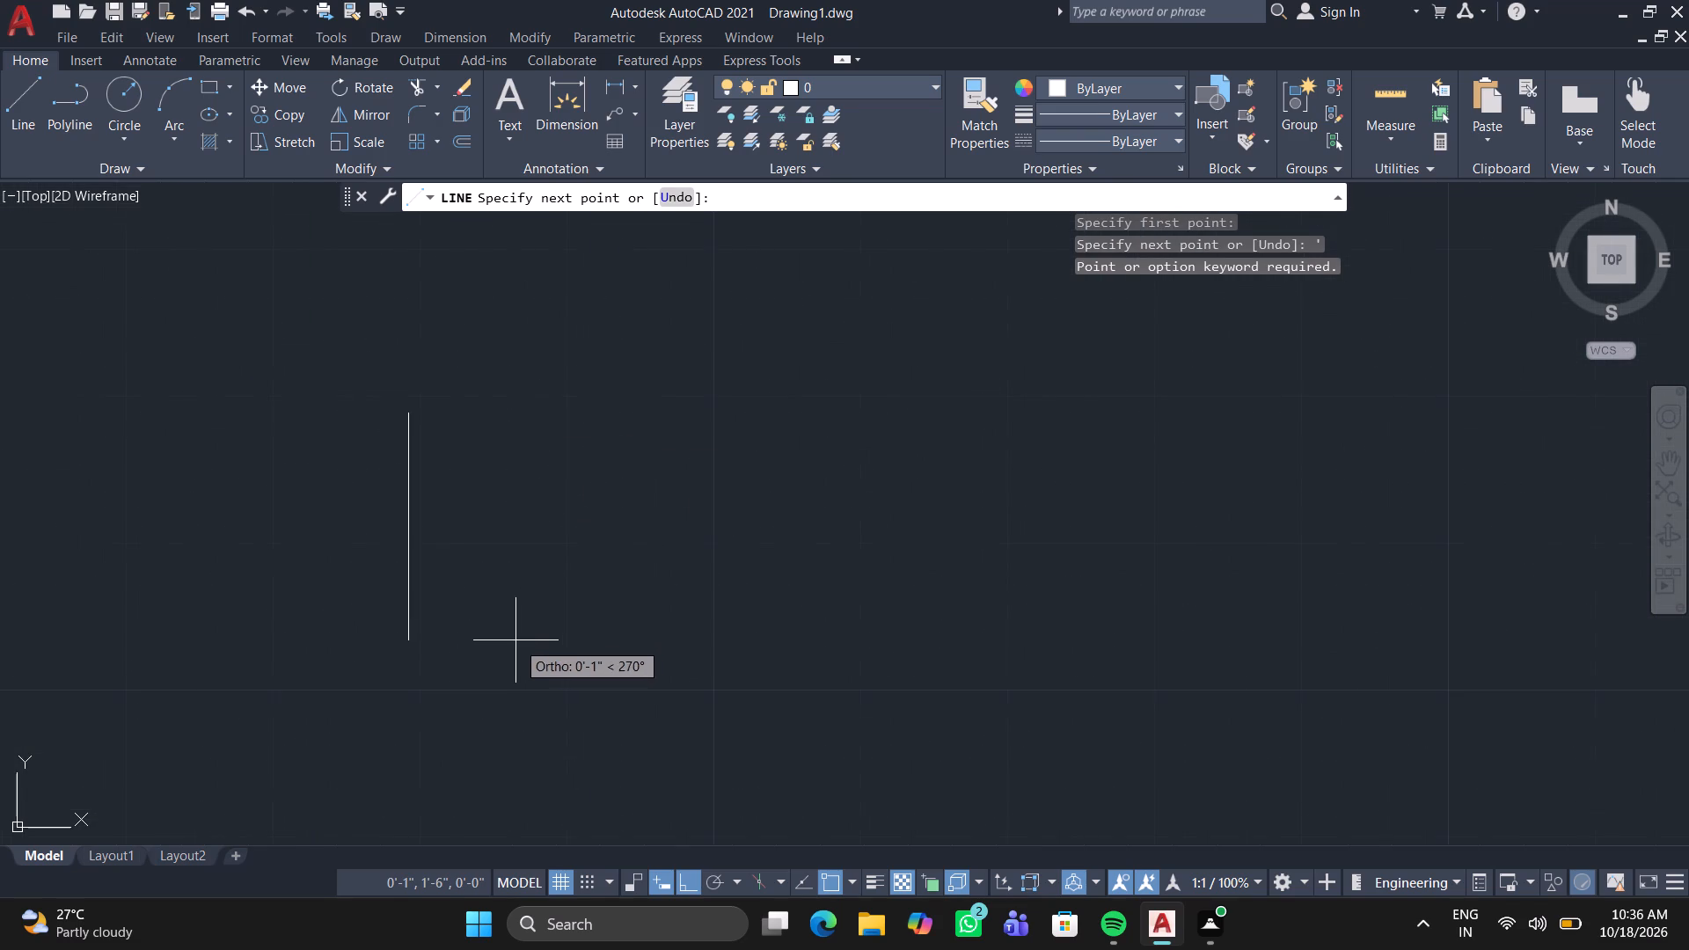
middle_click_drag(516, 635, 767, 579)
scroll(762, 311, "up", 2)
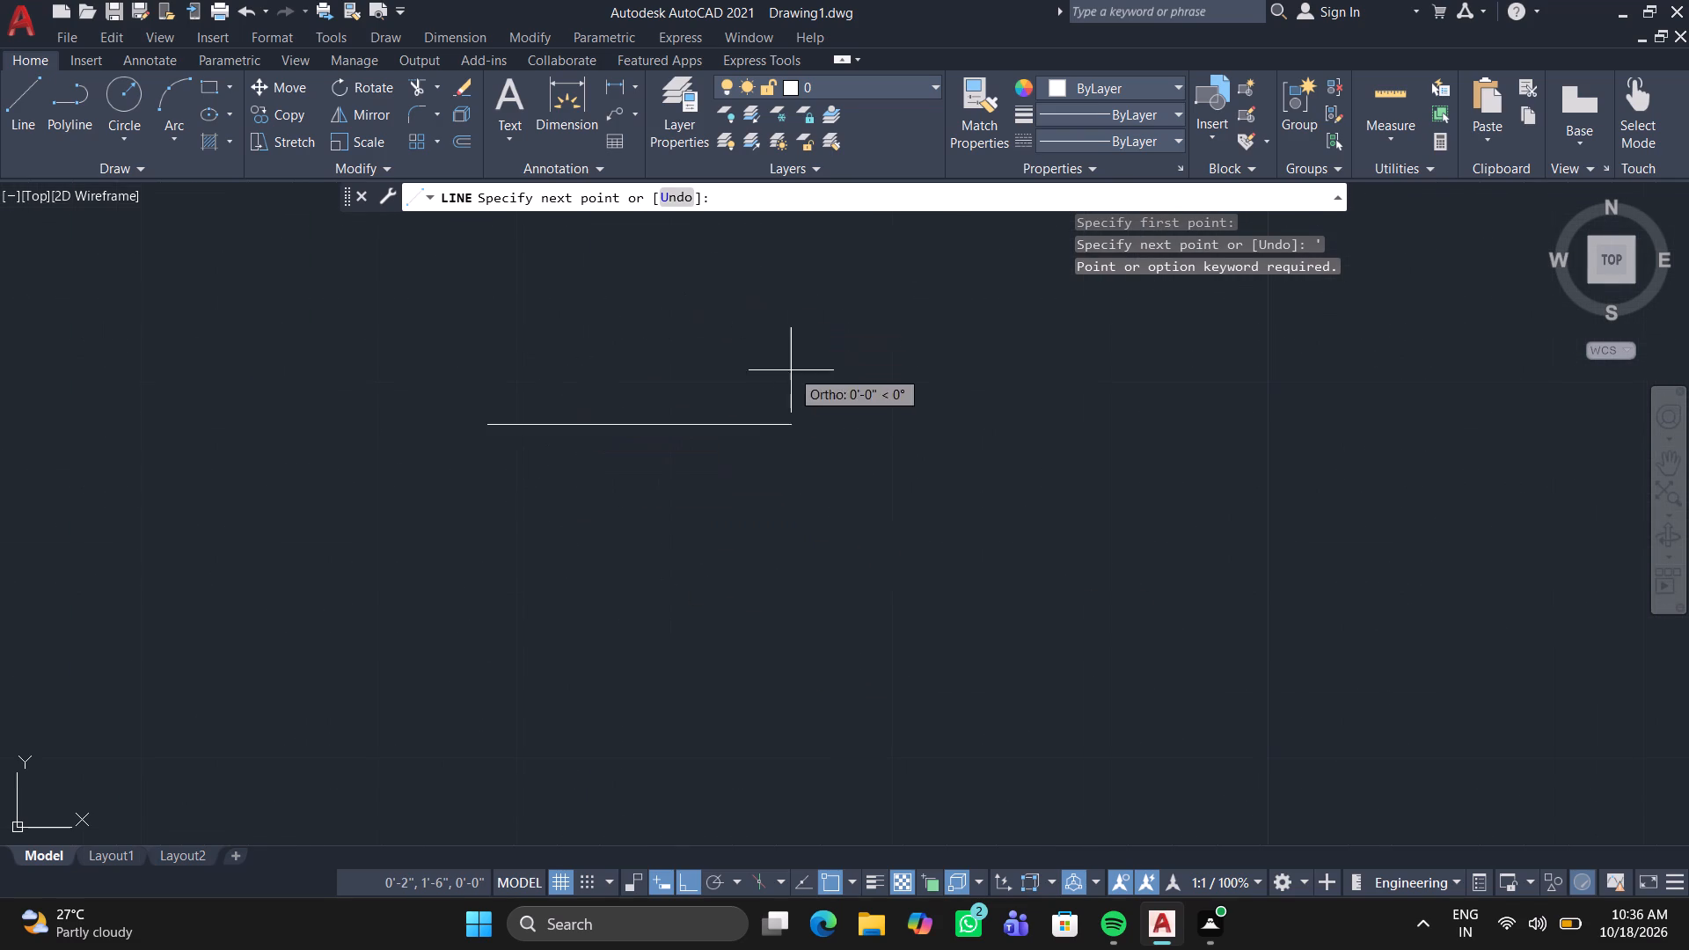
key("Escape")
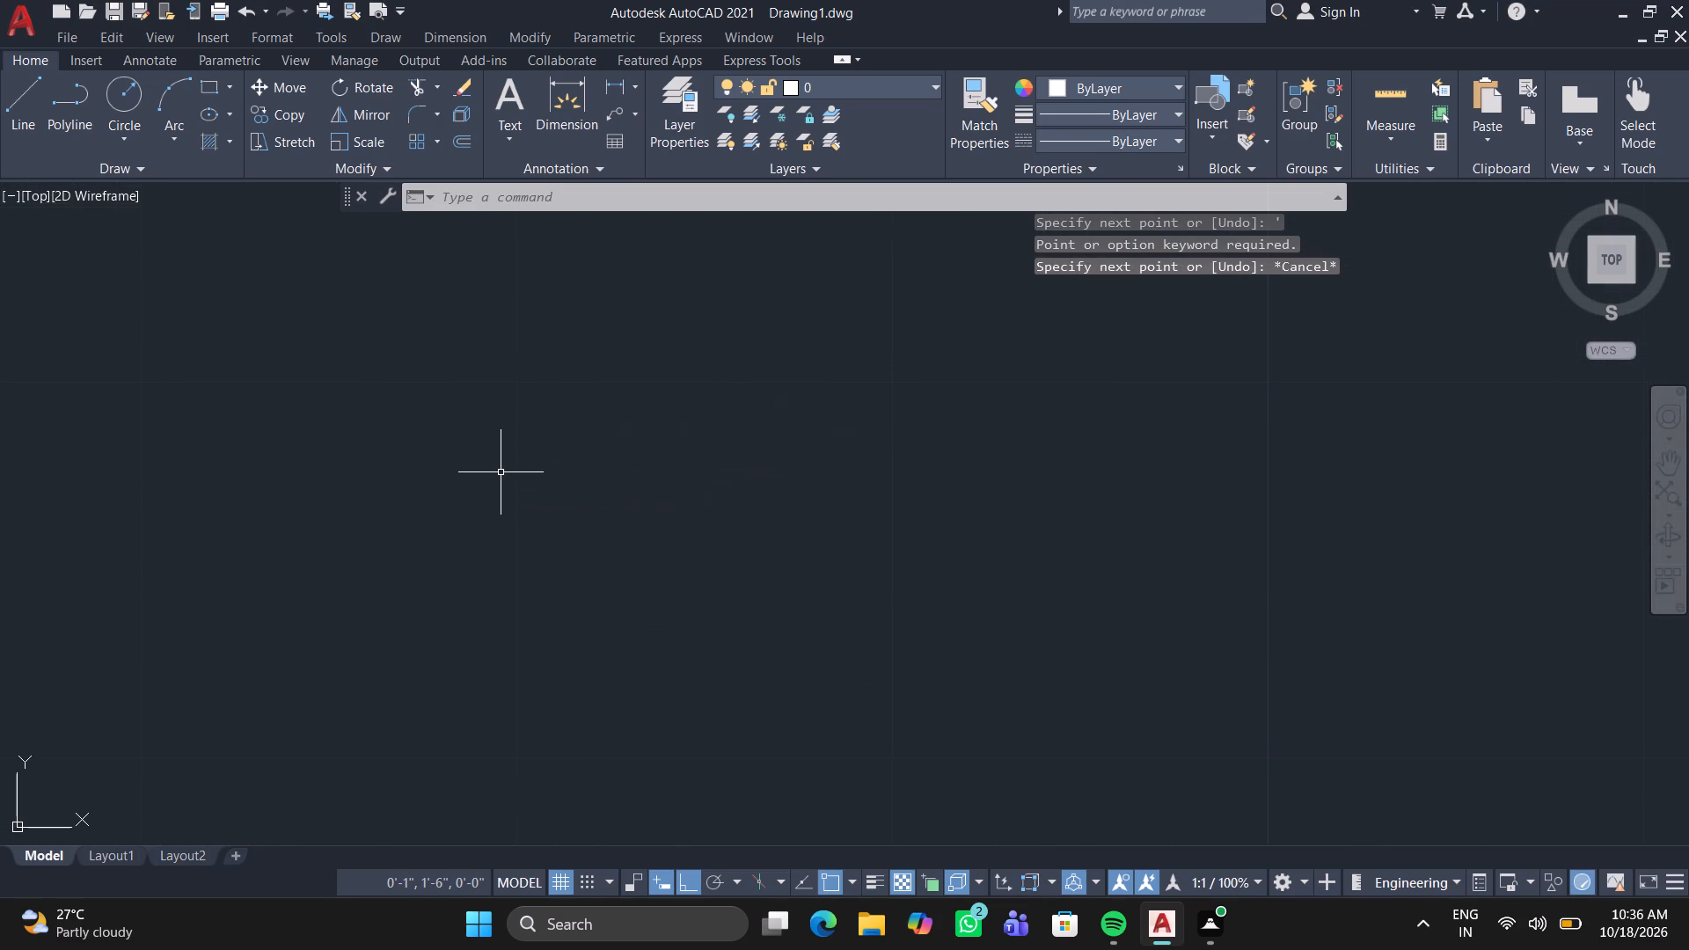
Create a new drawing from the acad.dwt template.
left_click(27, 13)
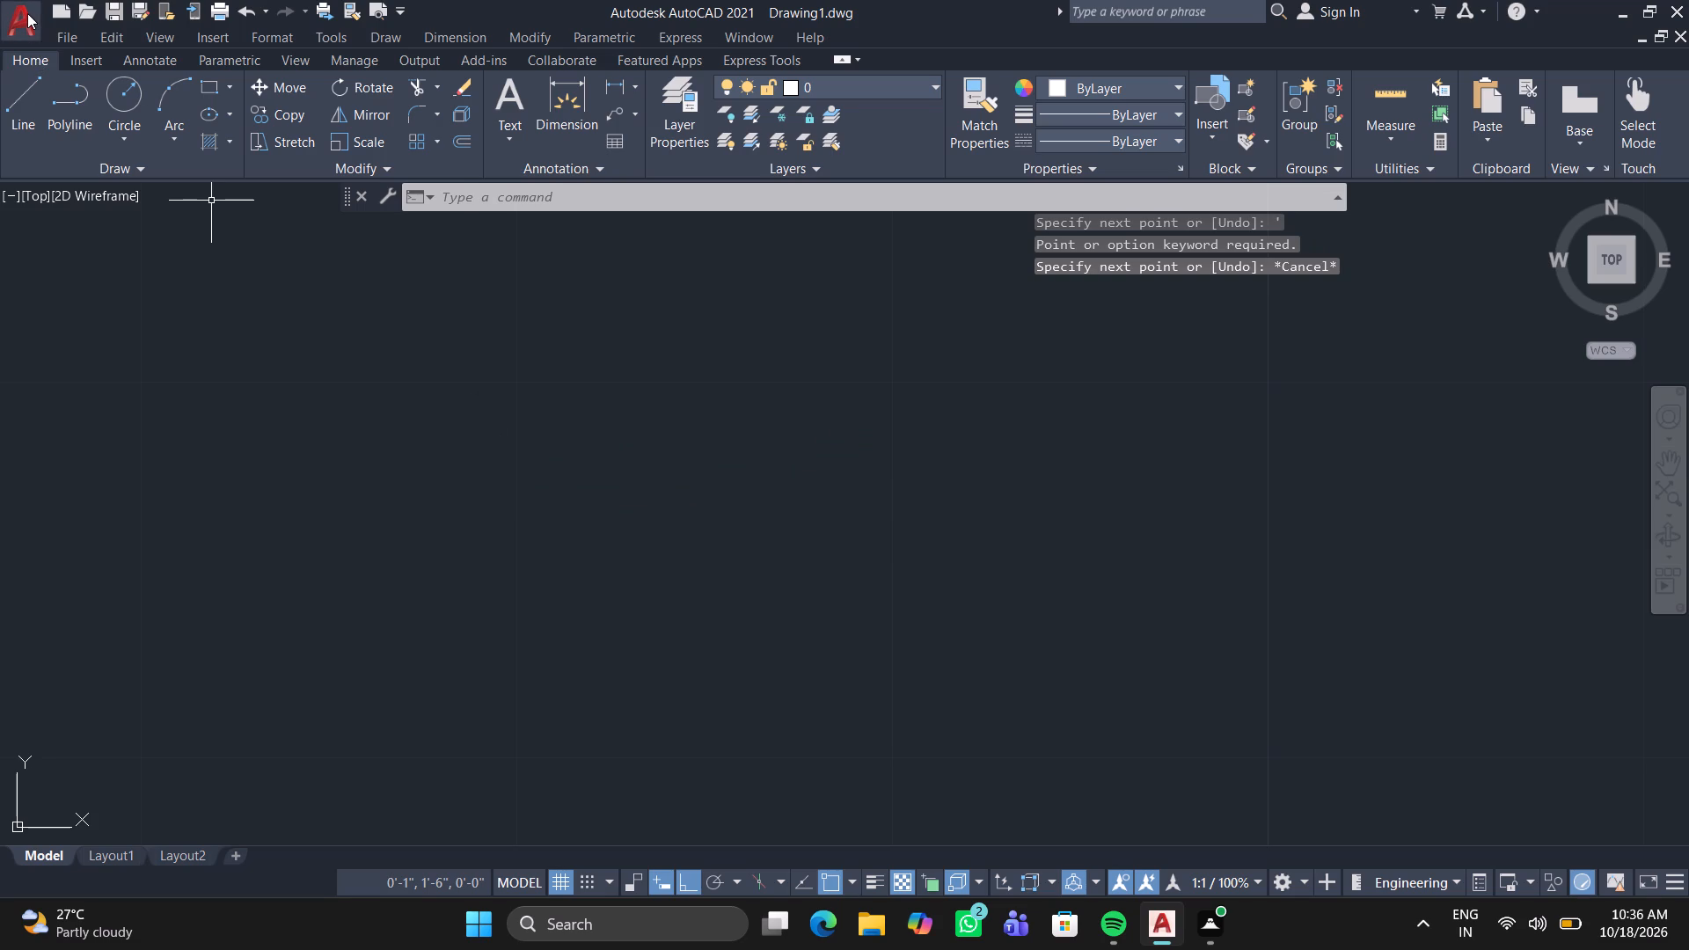
left_click(91, 145)
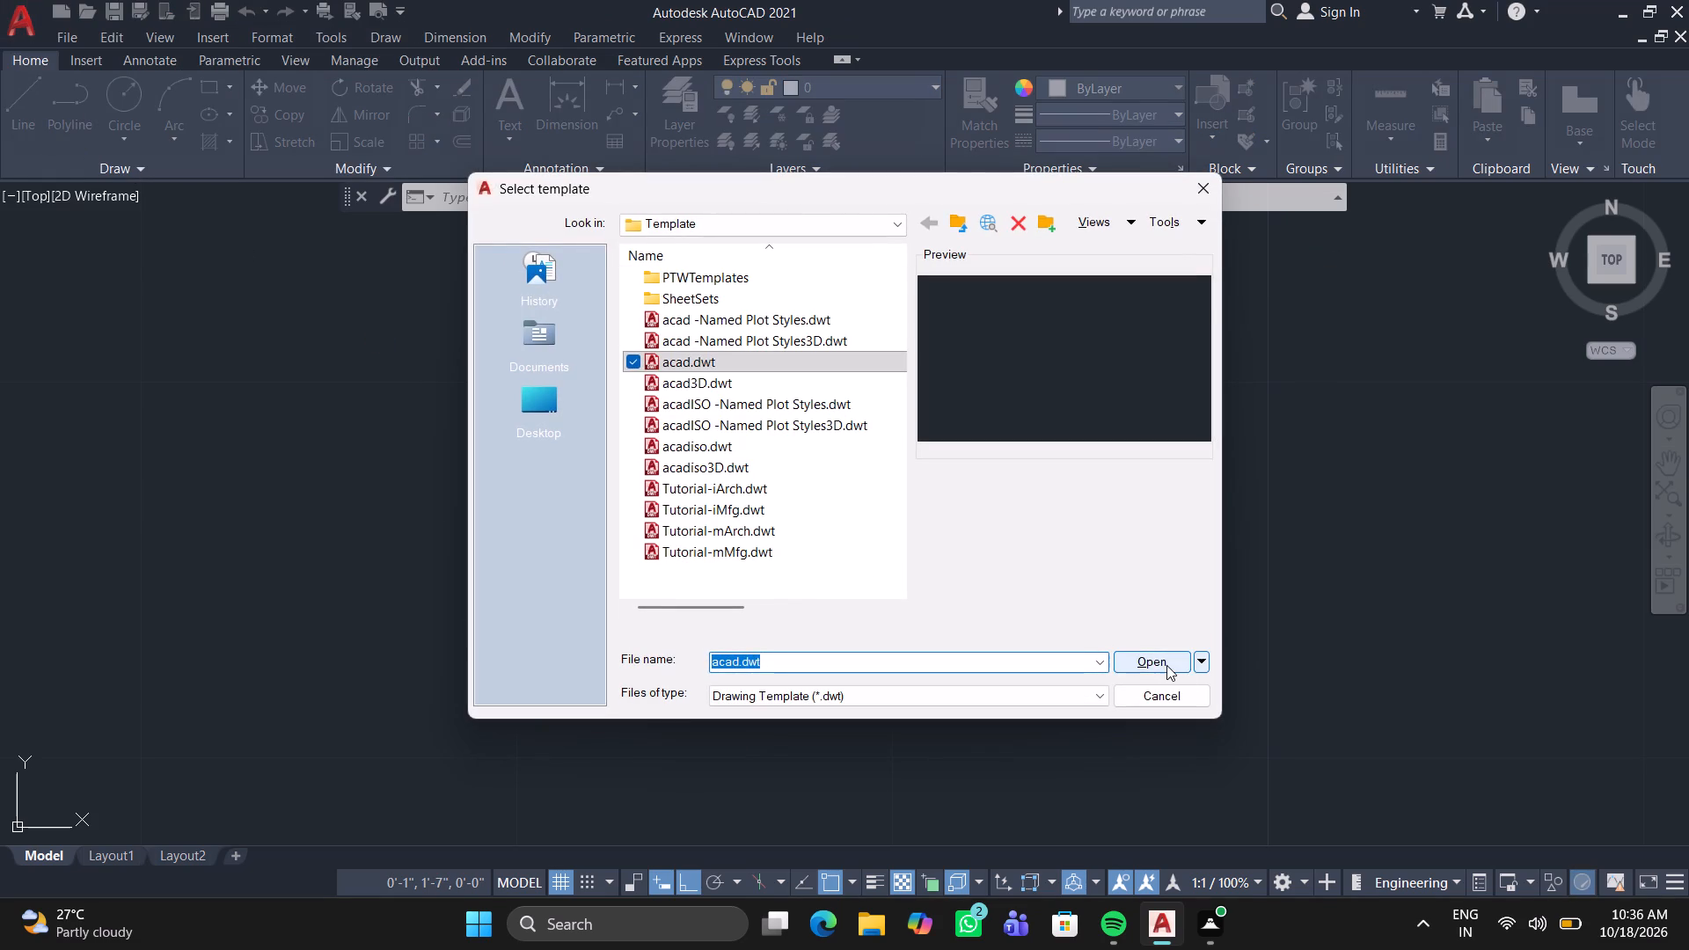
left_click(1166, 665)
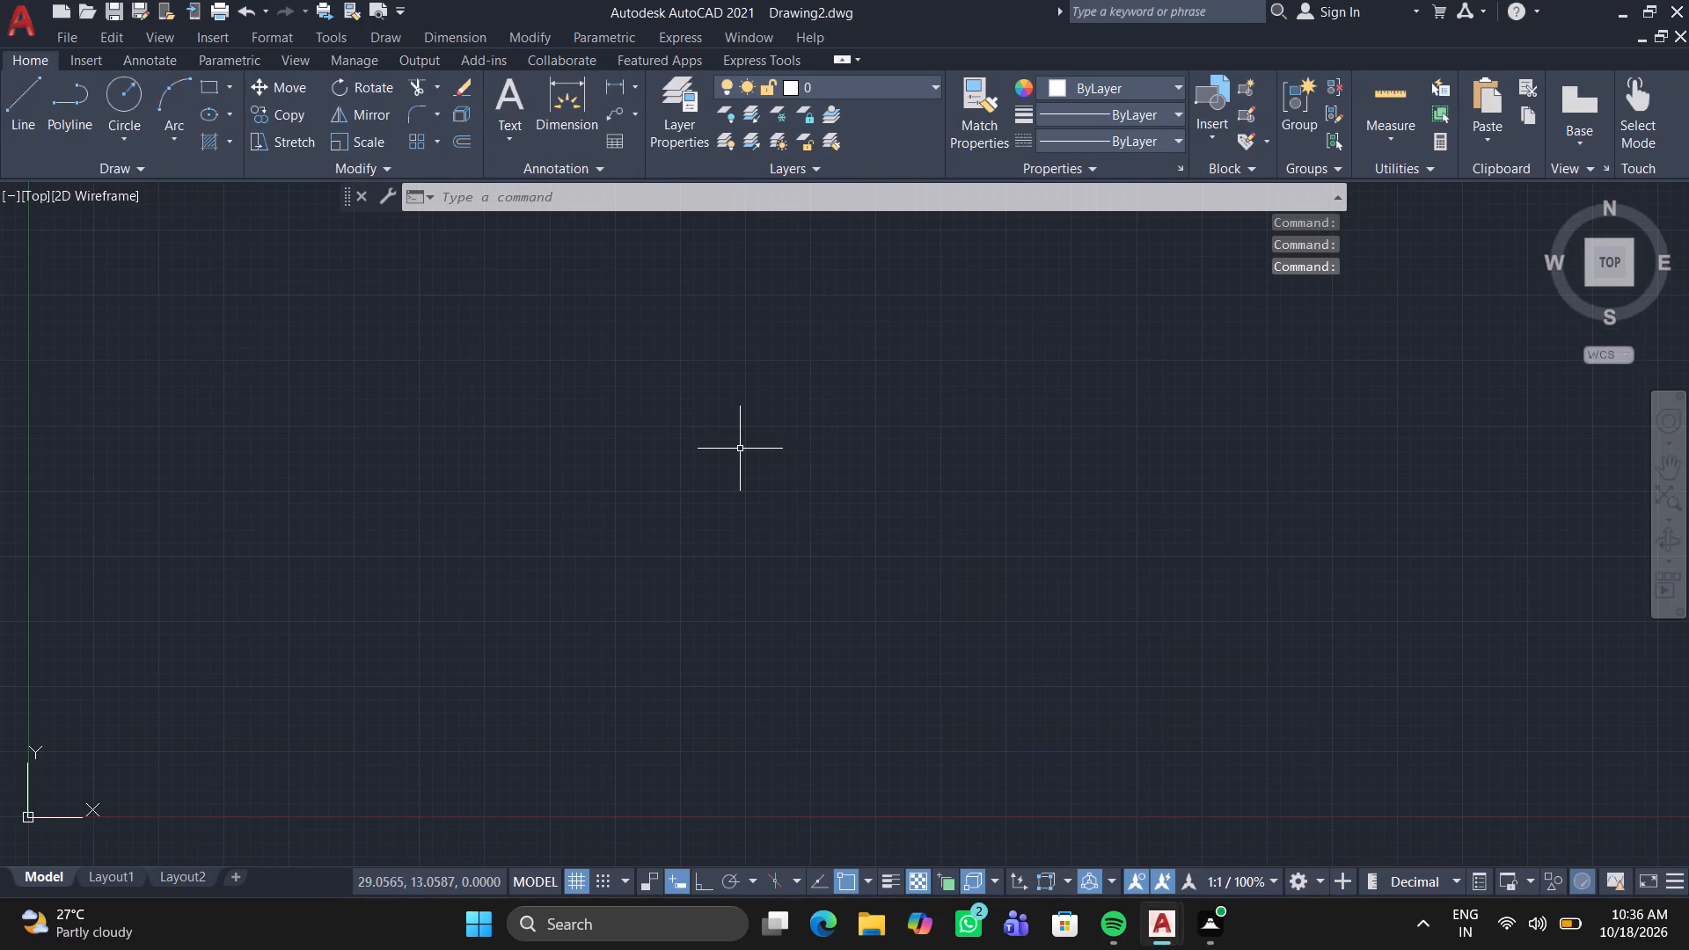
Configure the new drawing's length units as Engineering with a precision of 0'-0".
type("um")
key("BackSpace")
key("n")
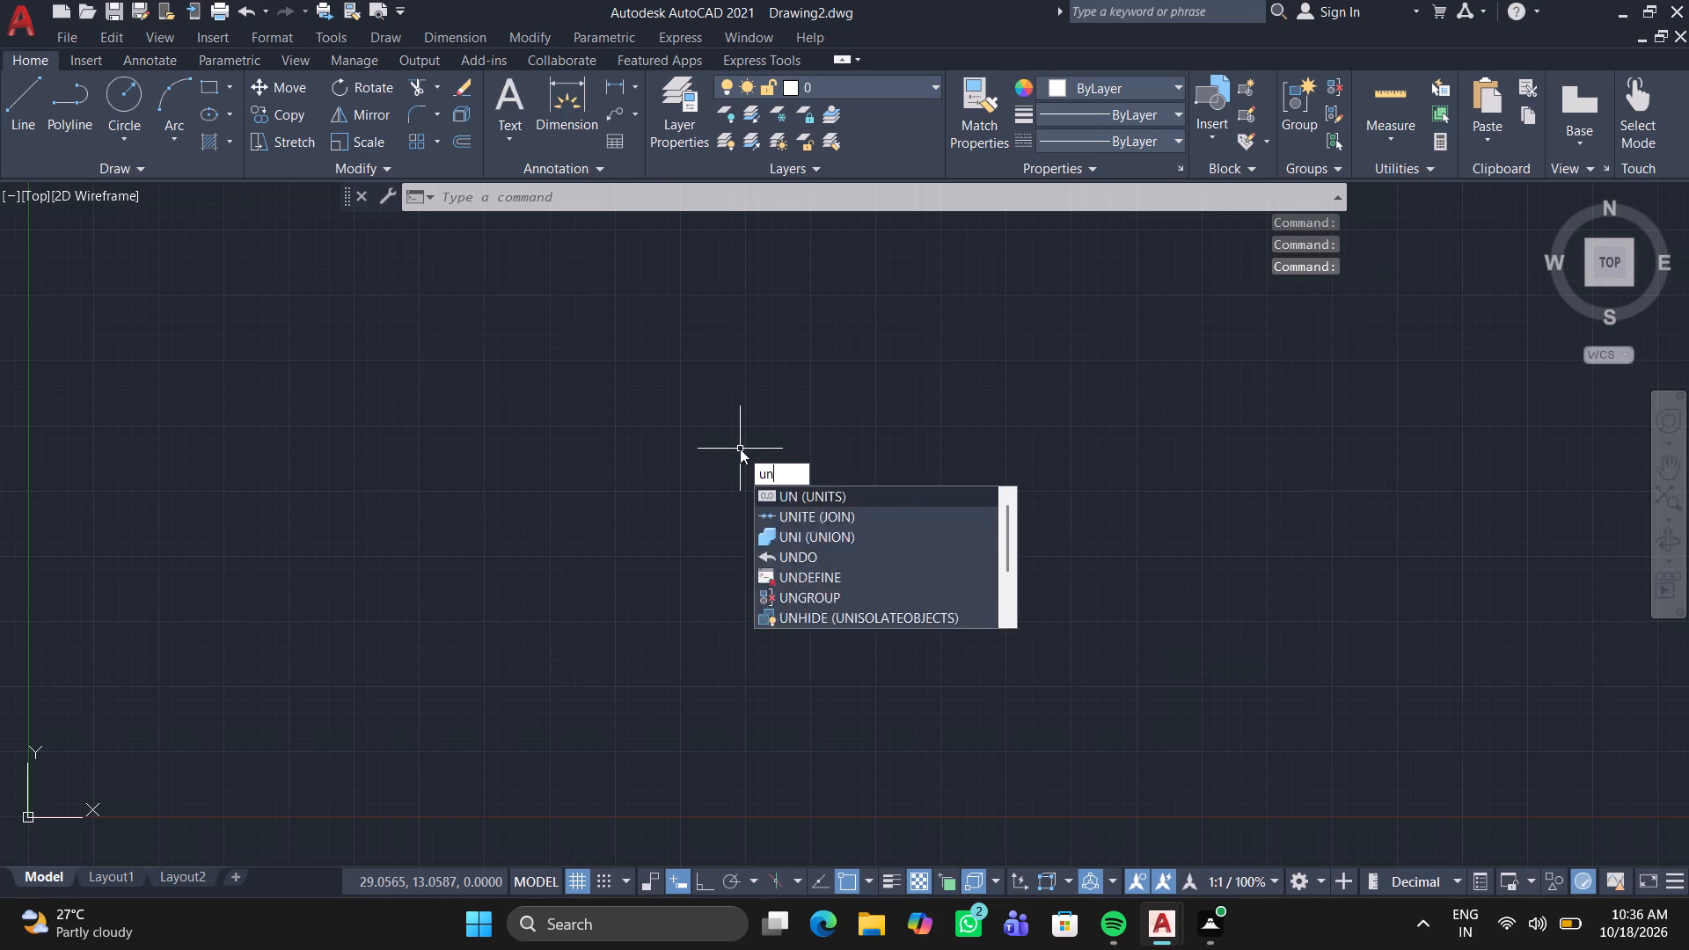
key("Return")
left_click(812, 302)
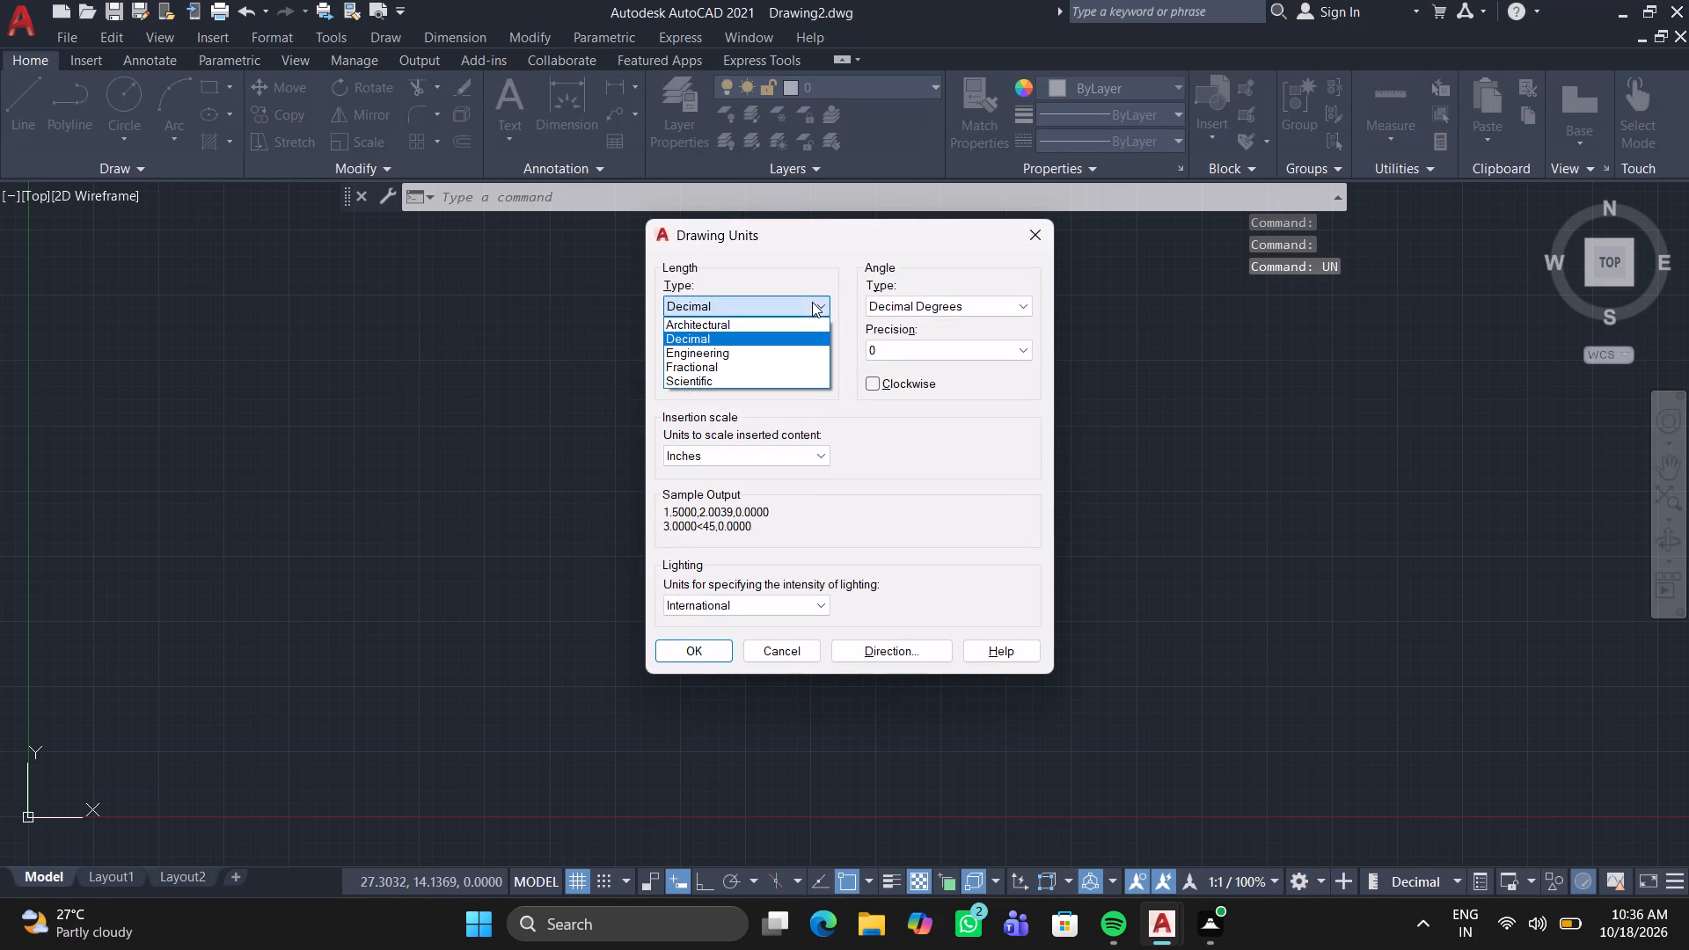
left_click(788, 350)
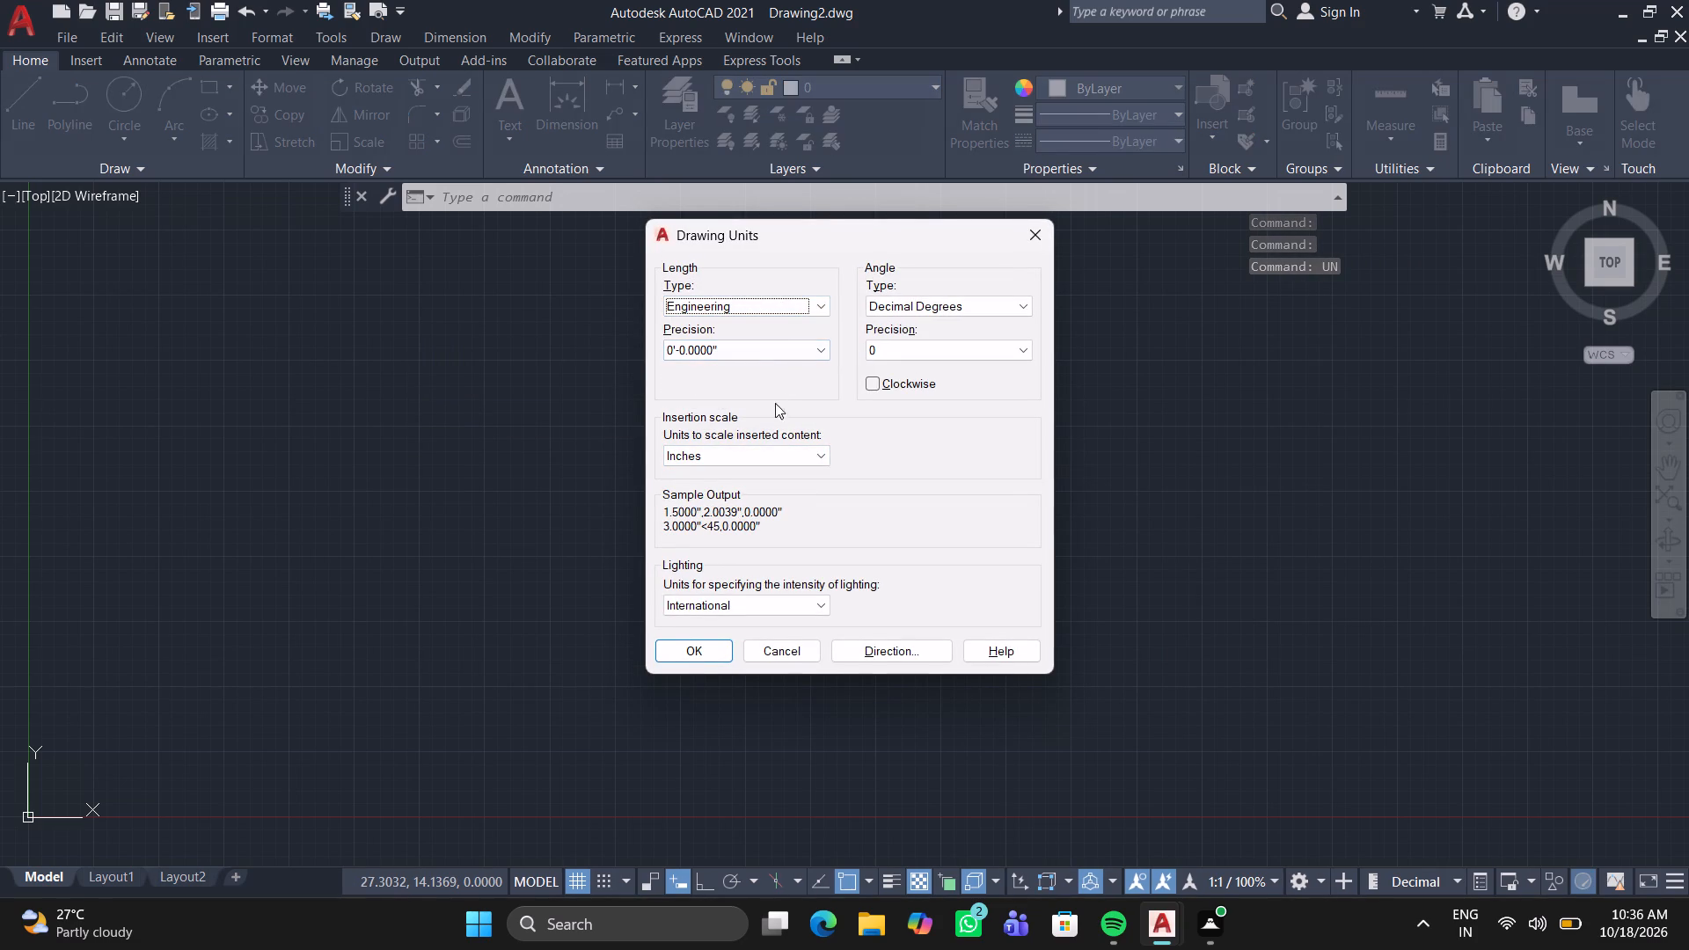
left_click(795, 354)
left_click(778, 369)
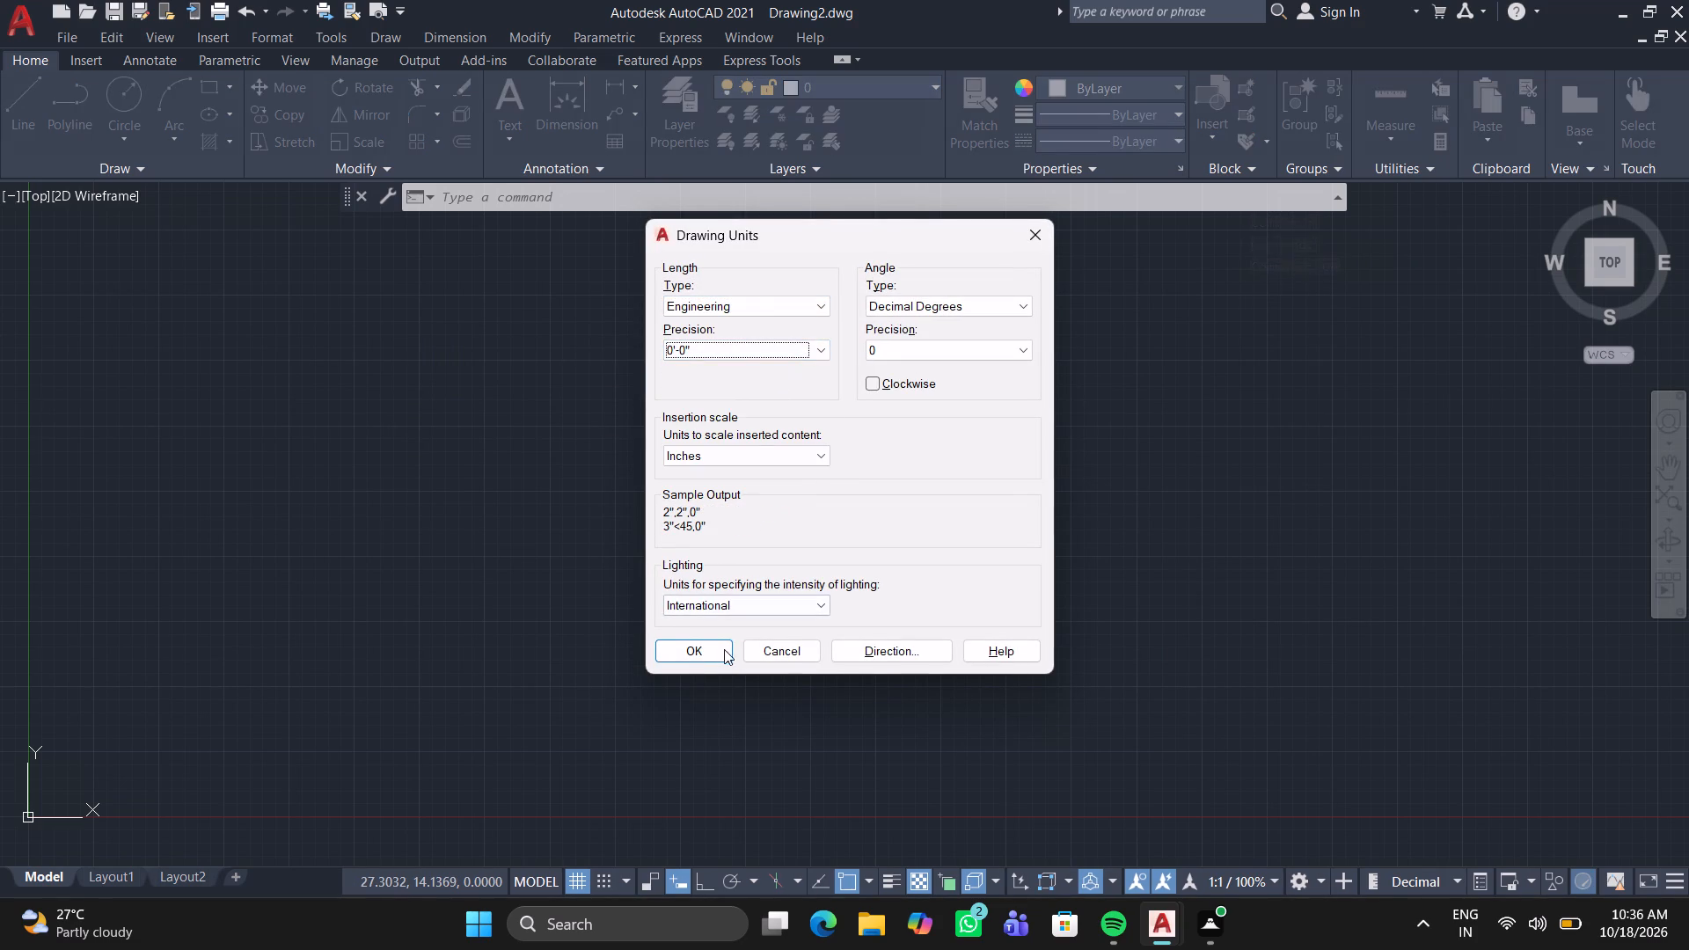
left_click(719, 652)
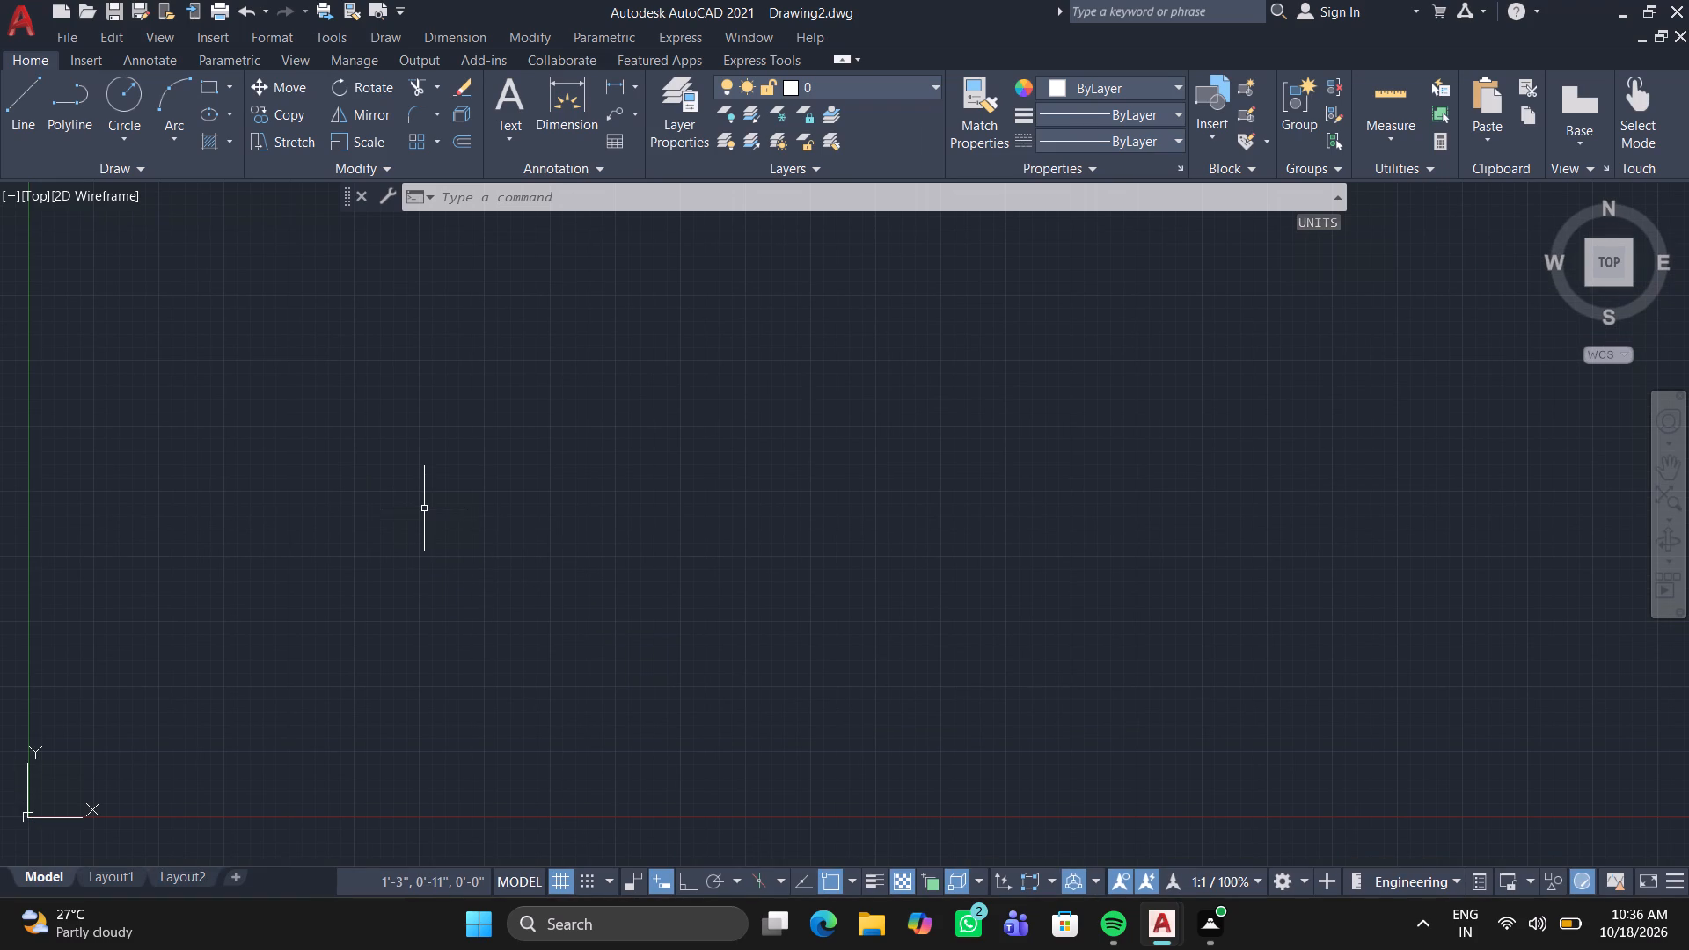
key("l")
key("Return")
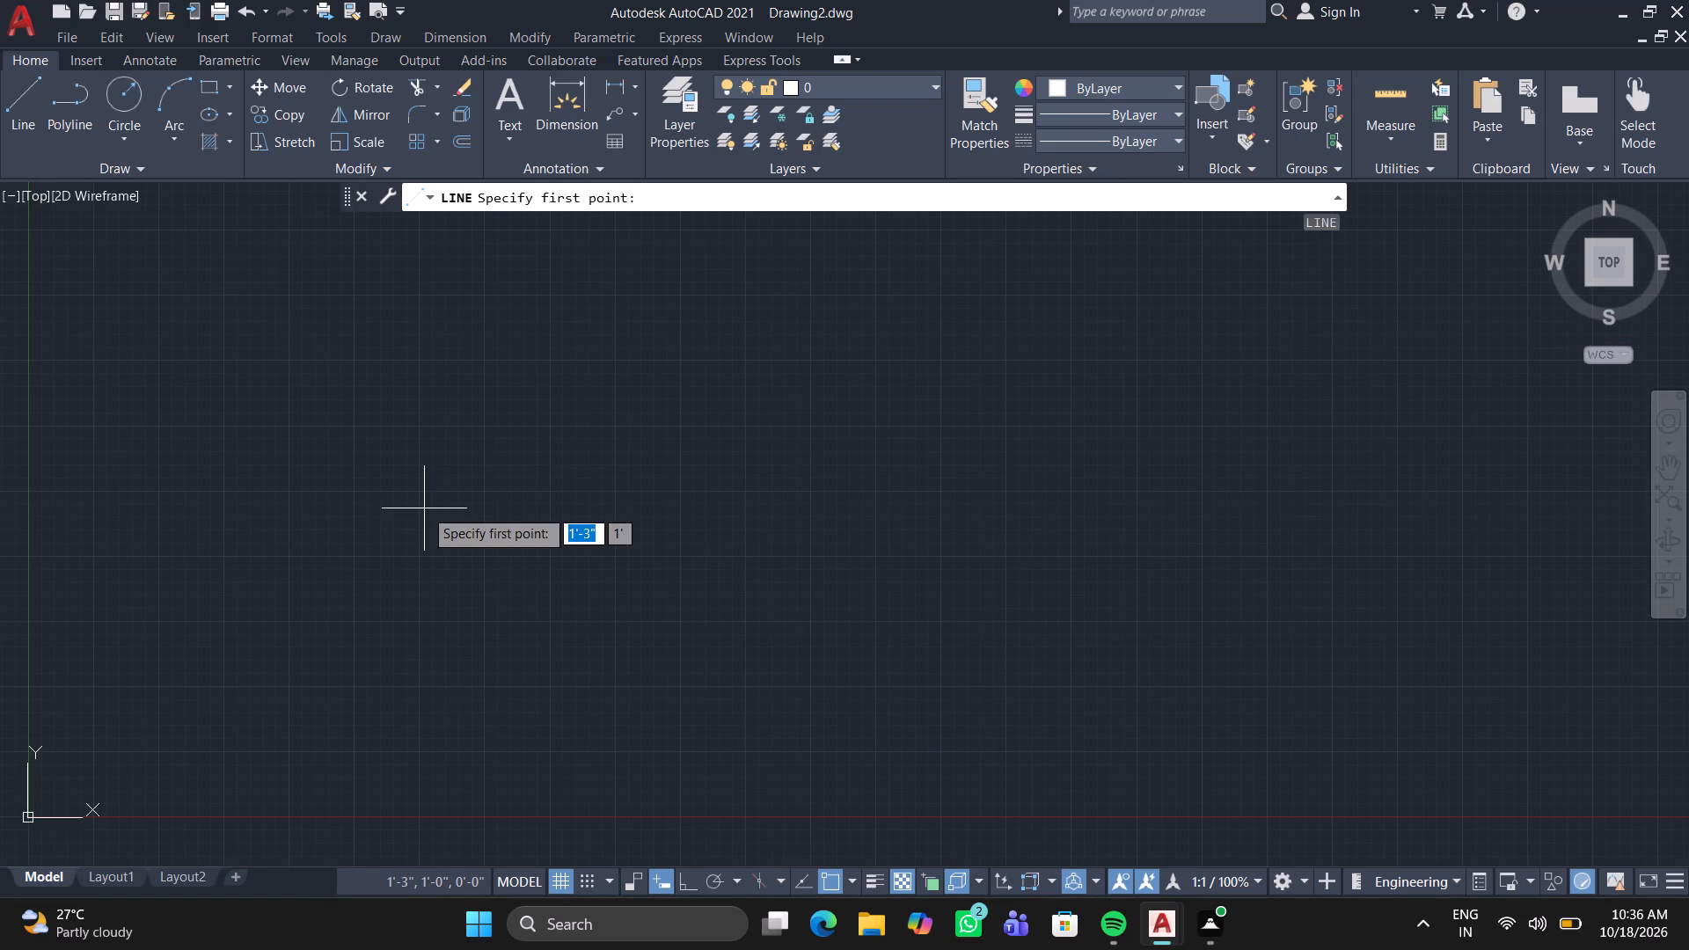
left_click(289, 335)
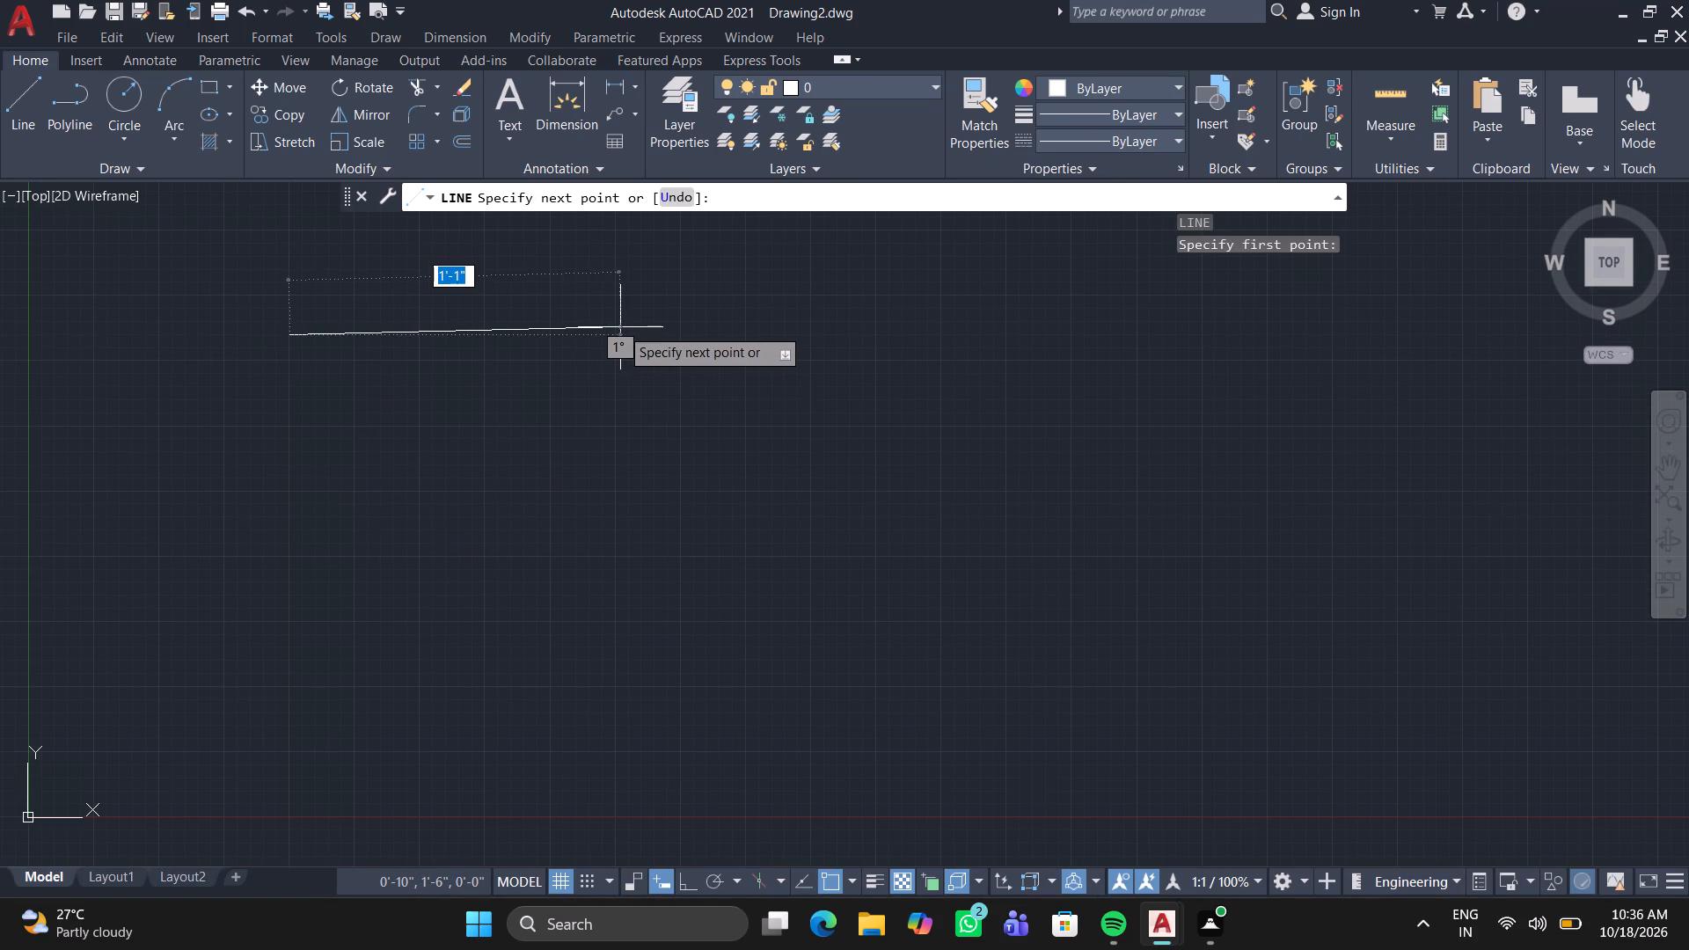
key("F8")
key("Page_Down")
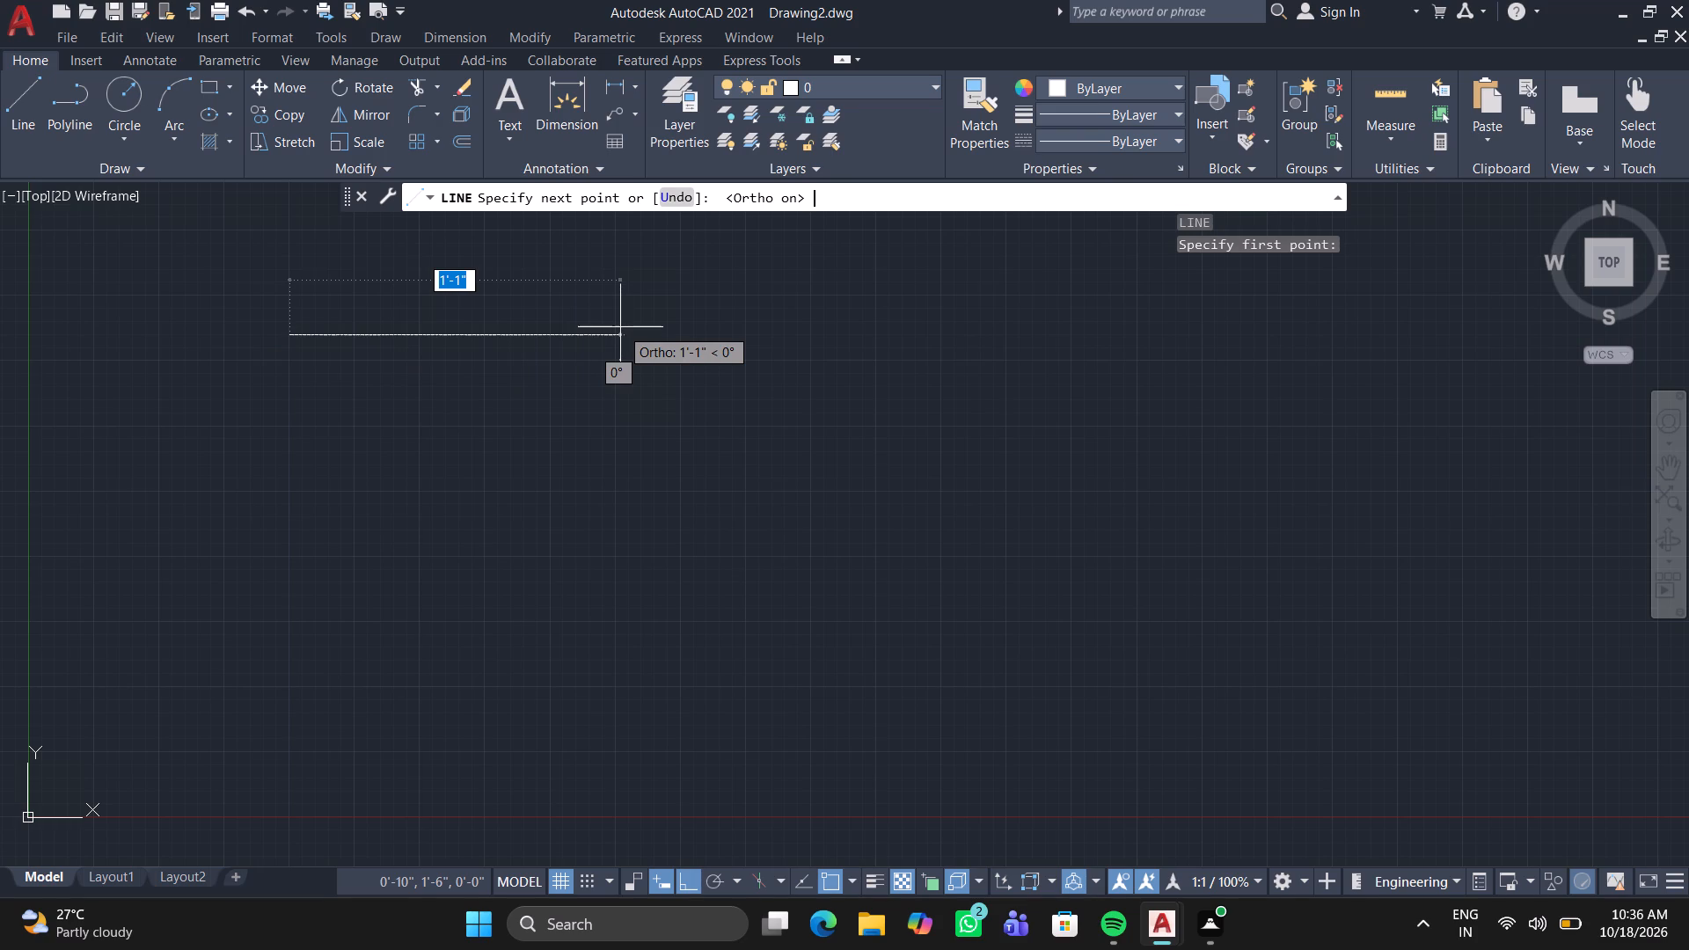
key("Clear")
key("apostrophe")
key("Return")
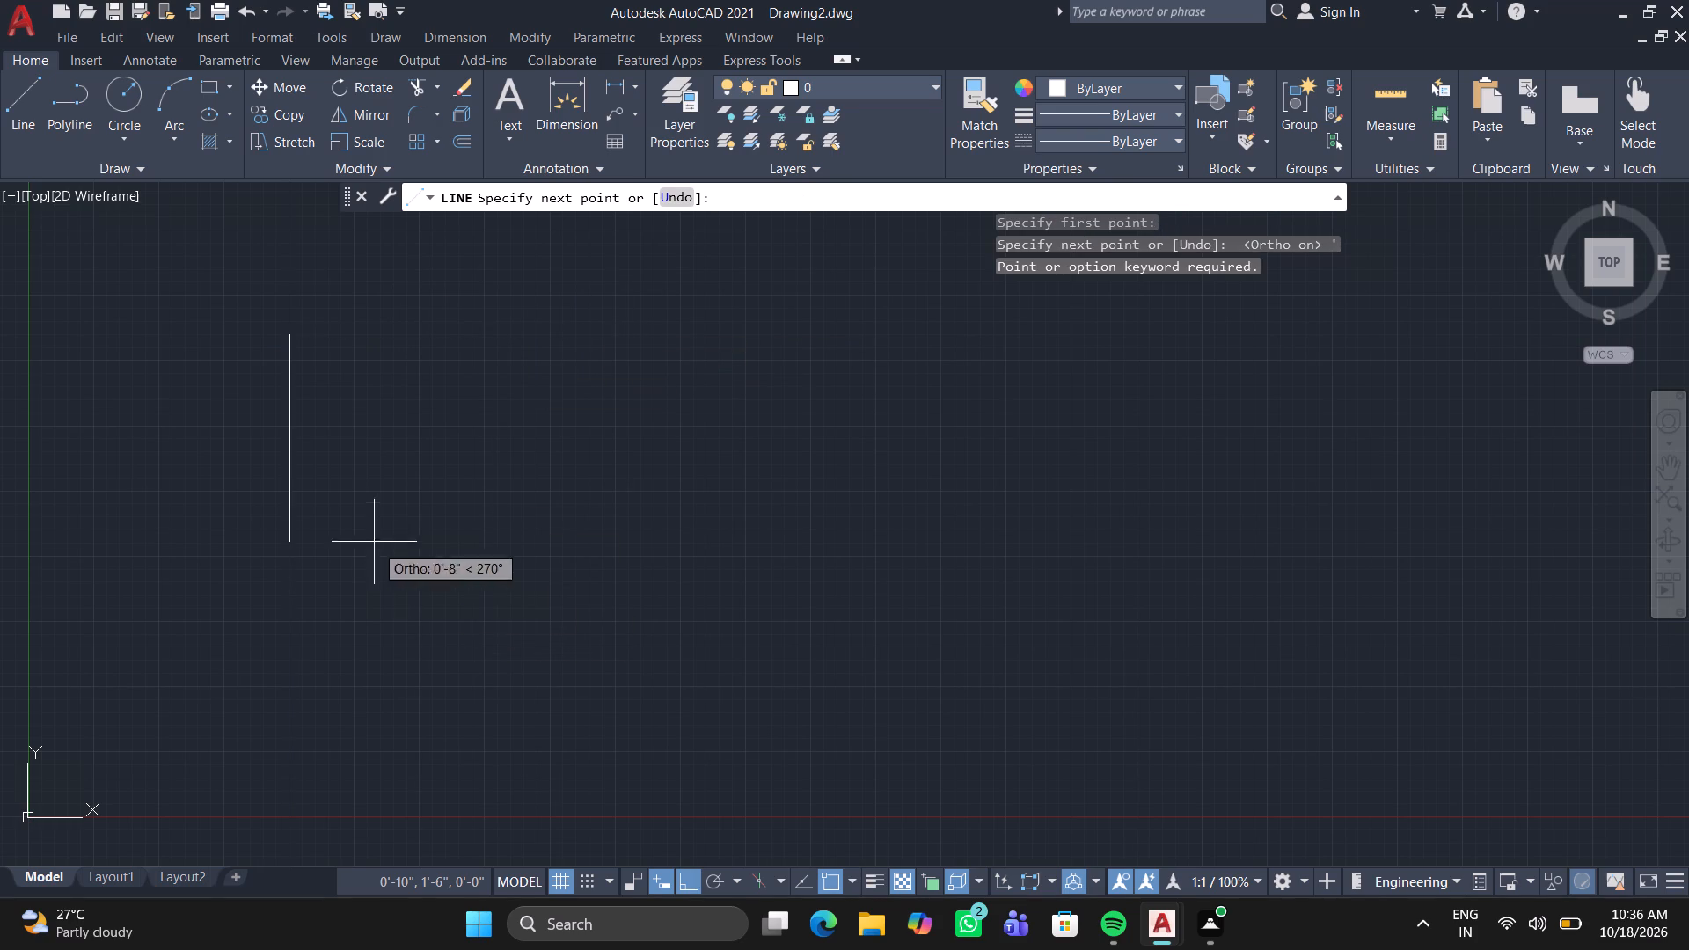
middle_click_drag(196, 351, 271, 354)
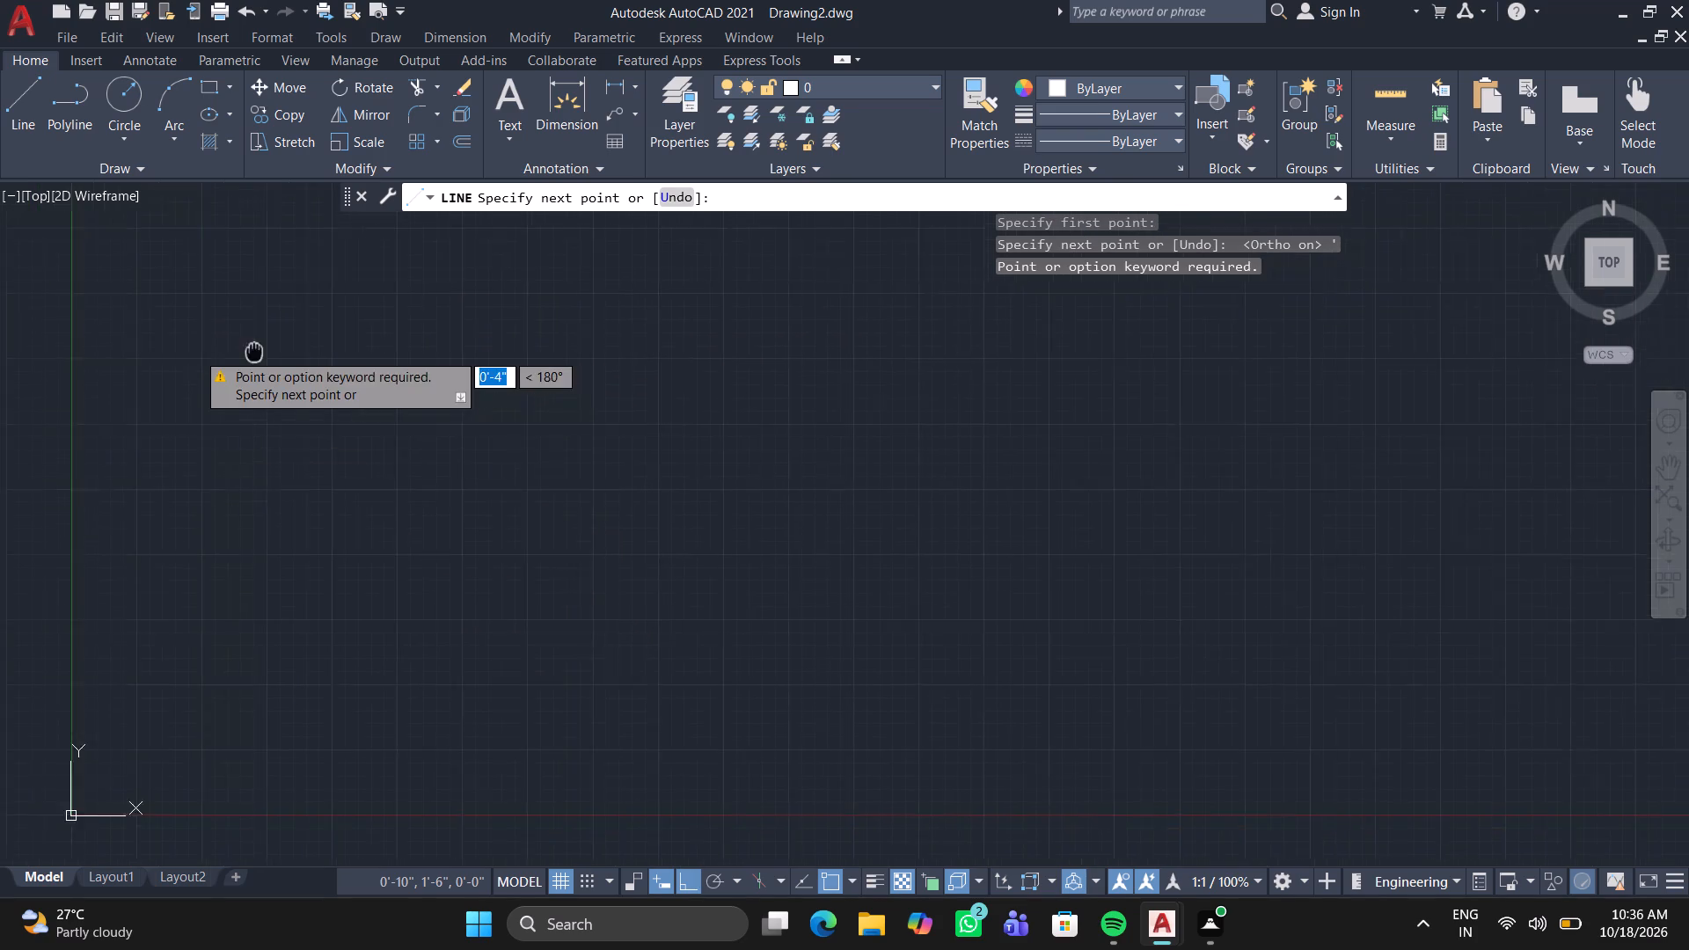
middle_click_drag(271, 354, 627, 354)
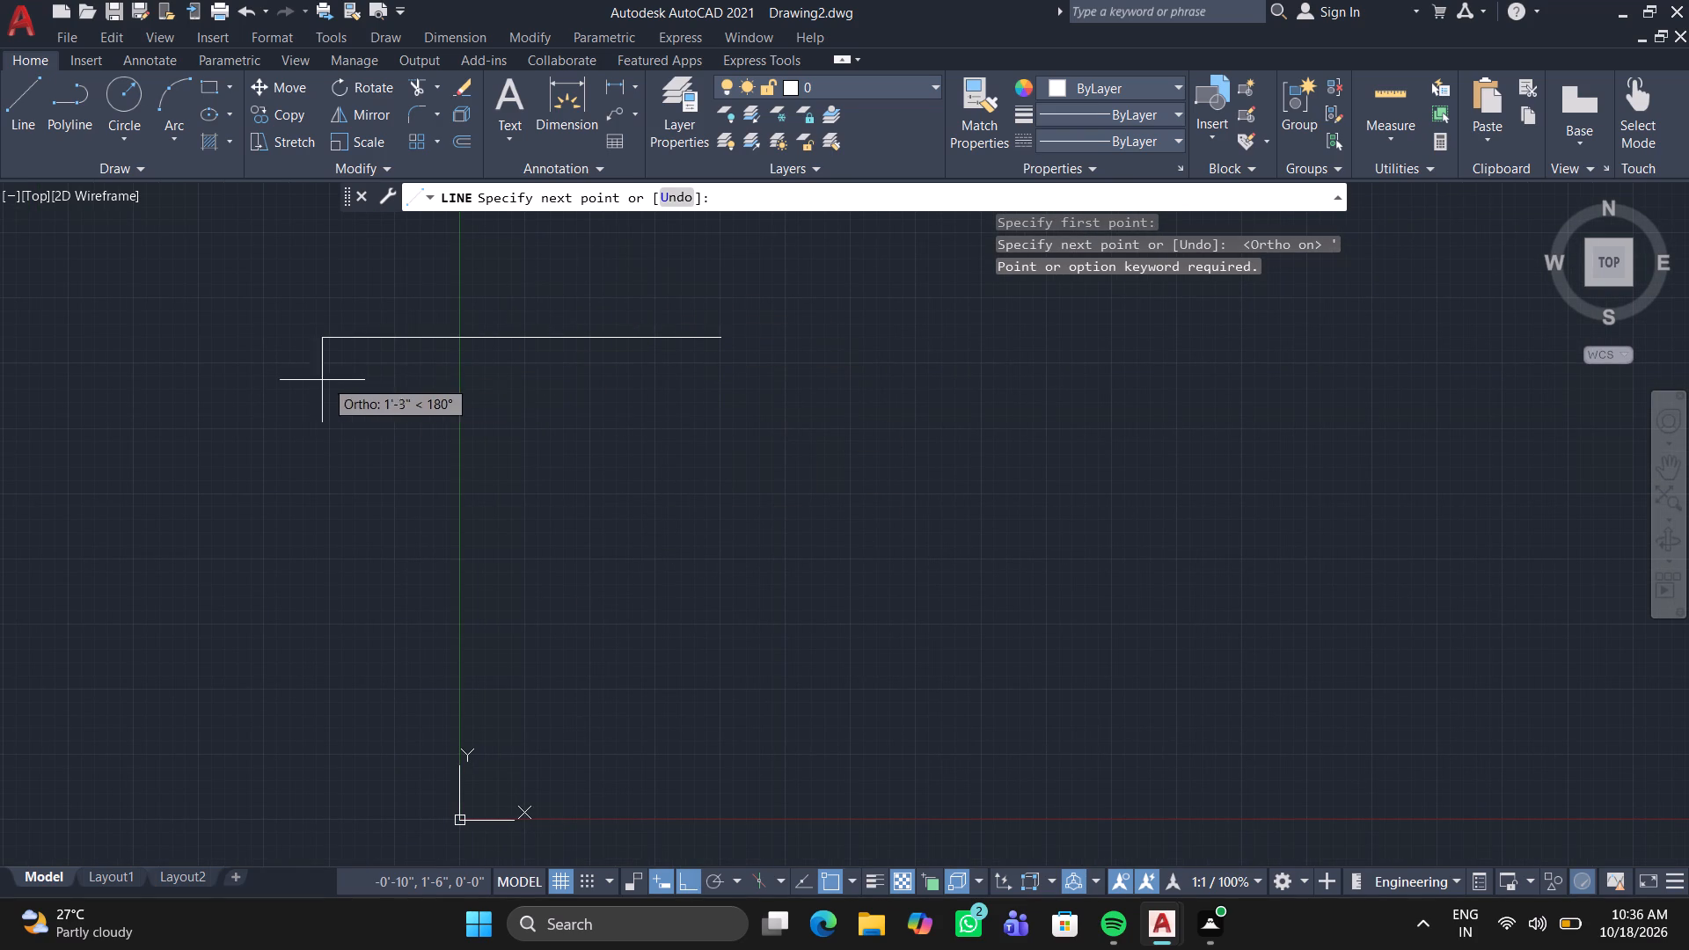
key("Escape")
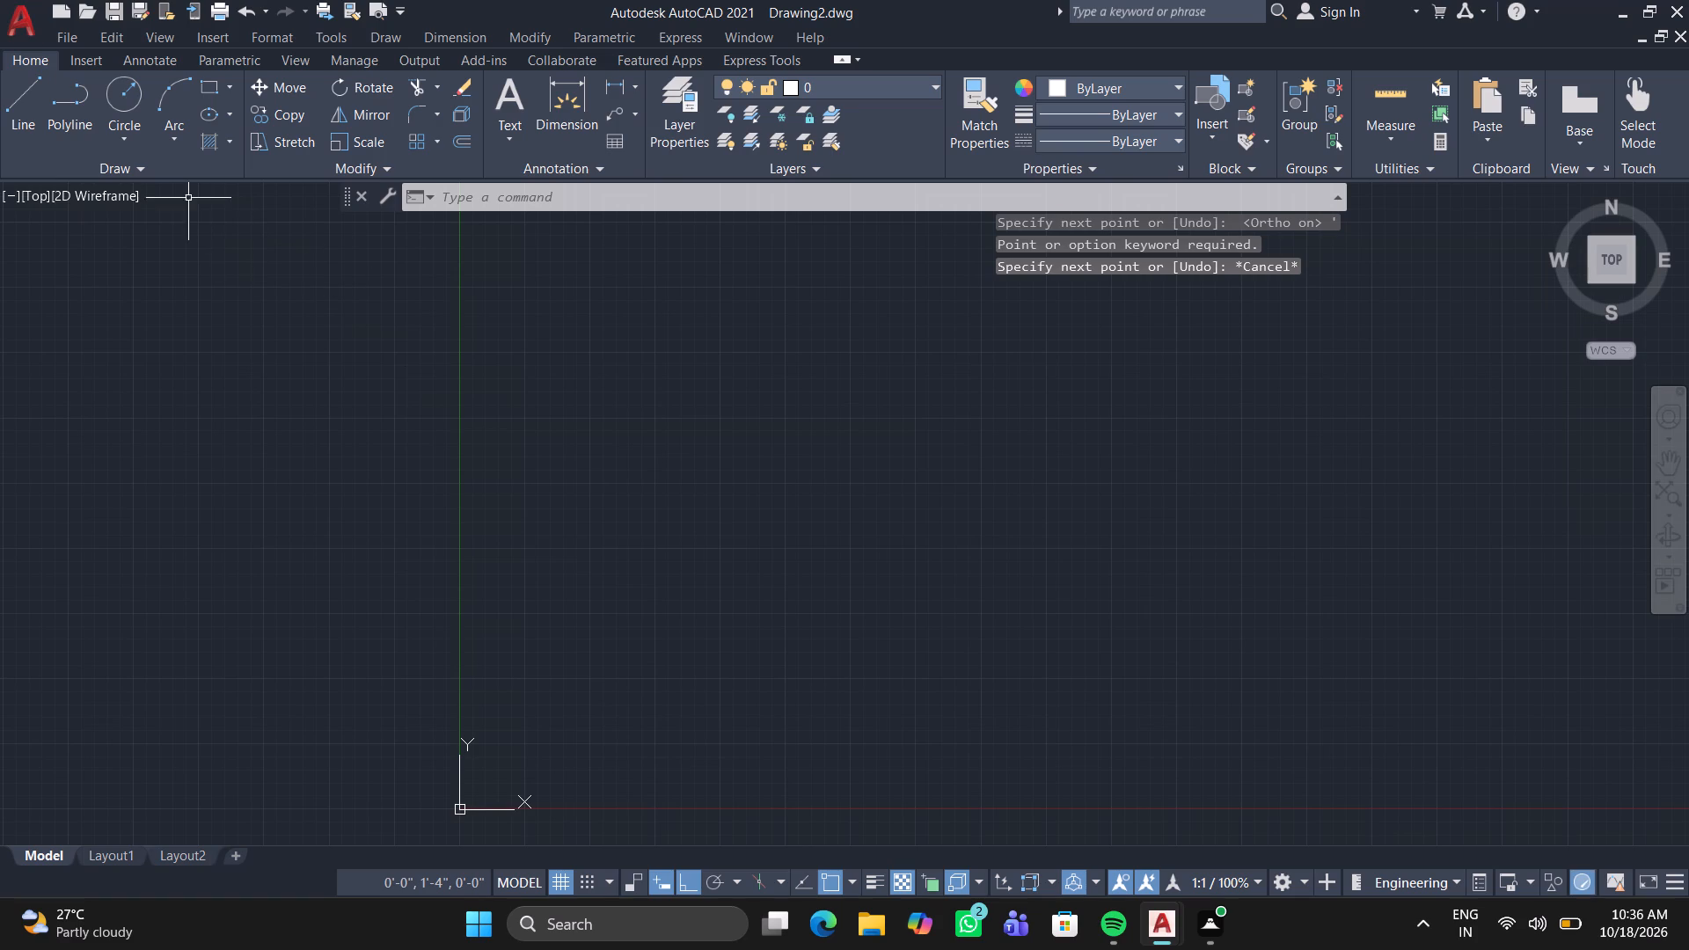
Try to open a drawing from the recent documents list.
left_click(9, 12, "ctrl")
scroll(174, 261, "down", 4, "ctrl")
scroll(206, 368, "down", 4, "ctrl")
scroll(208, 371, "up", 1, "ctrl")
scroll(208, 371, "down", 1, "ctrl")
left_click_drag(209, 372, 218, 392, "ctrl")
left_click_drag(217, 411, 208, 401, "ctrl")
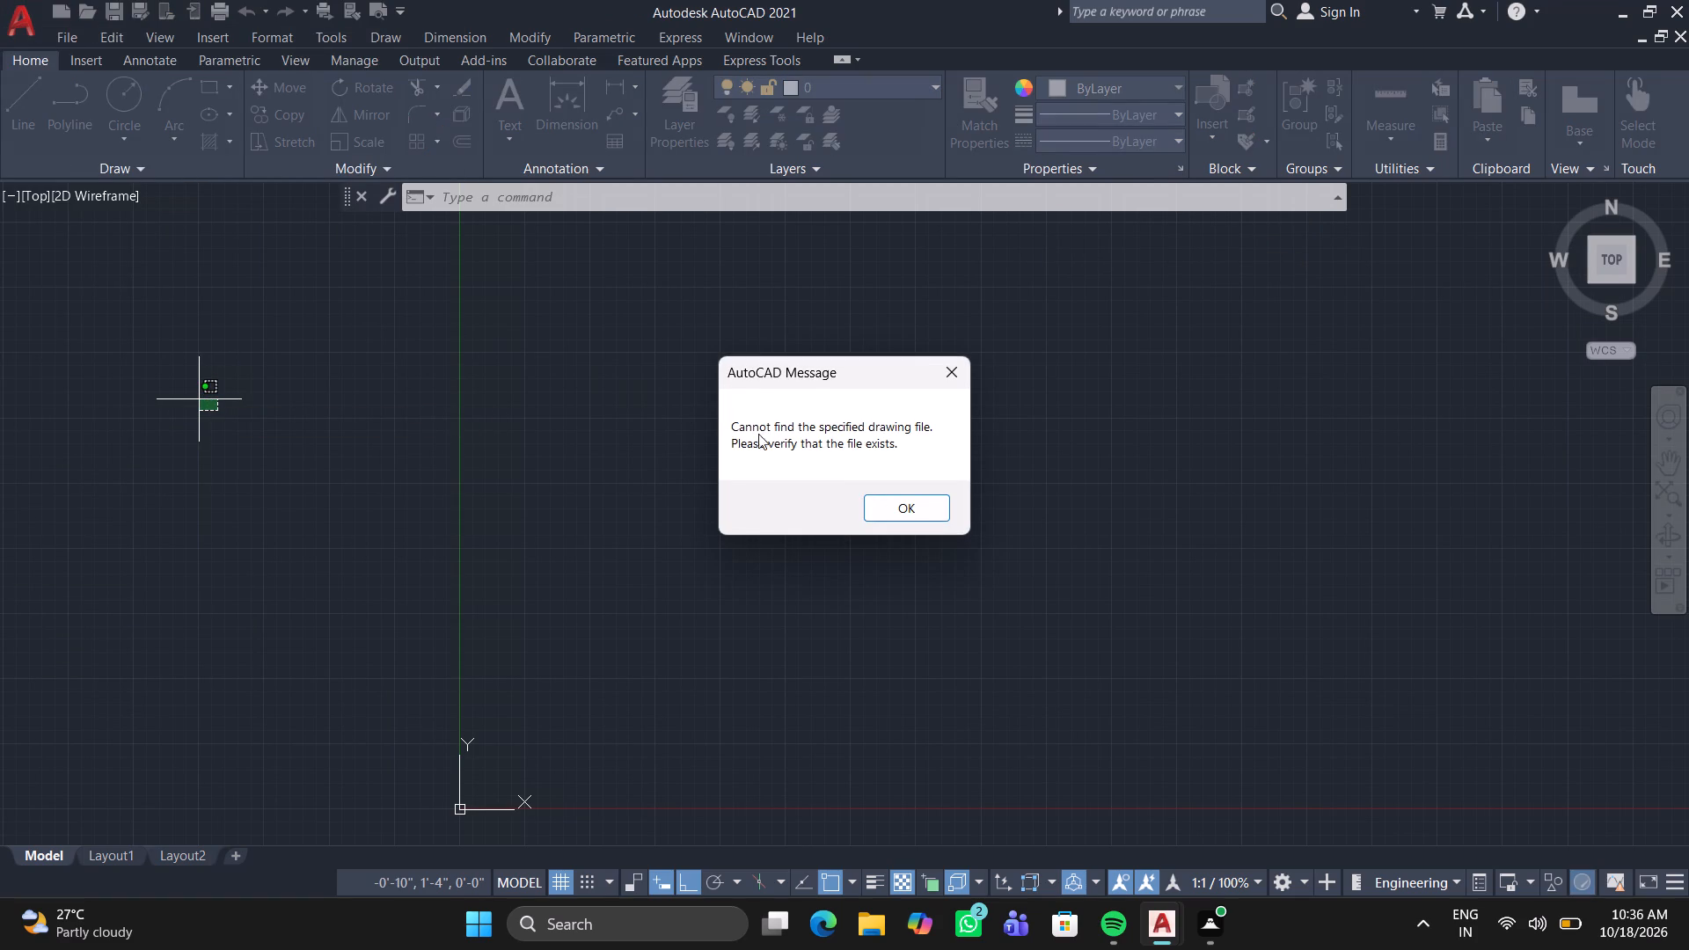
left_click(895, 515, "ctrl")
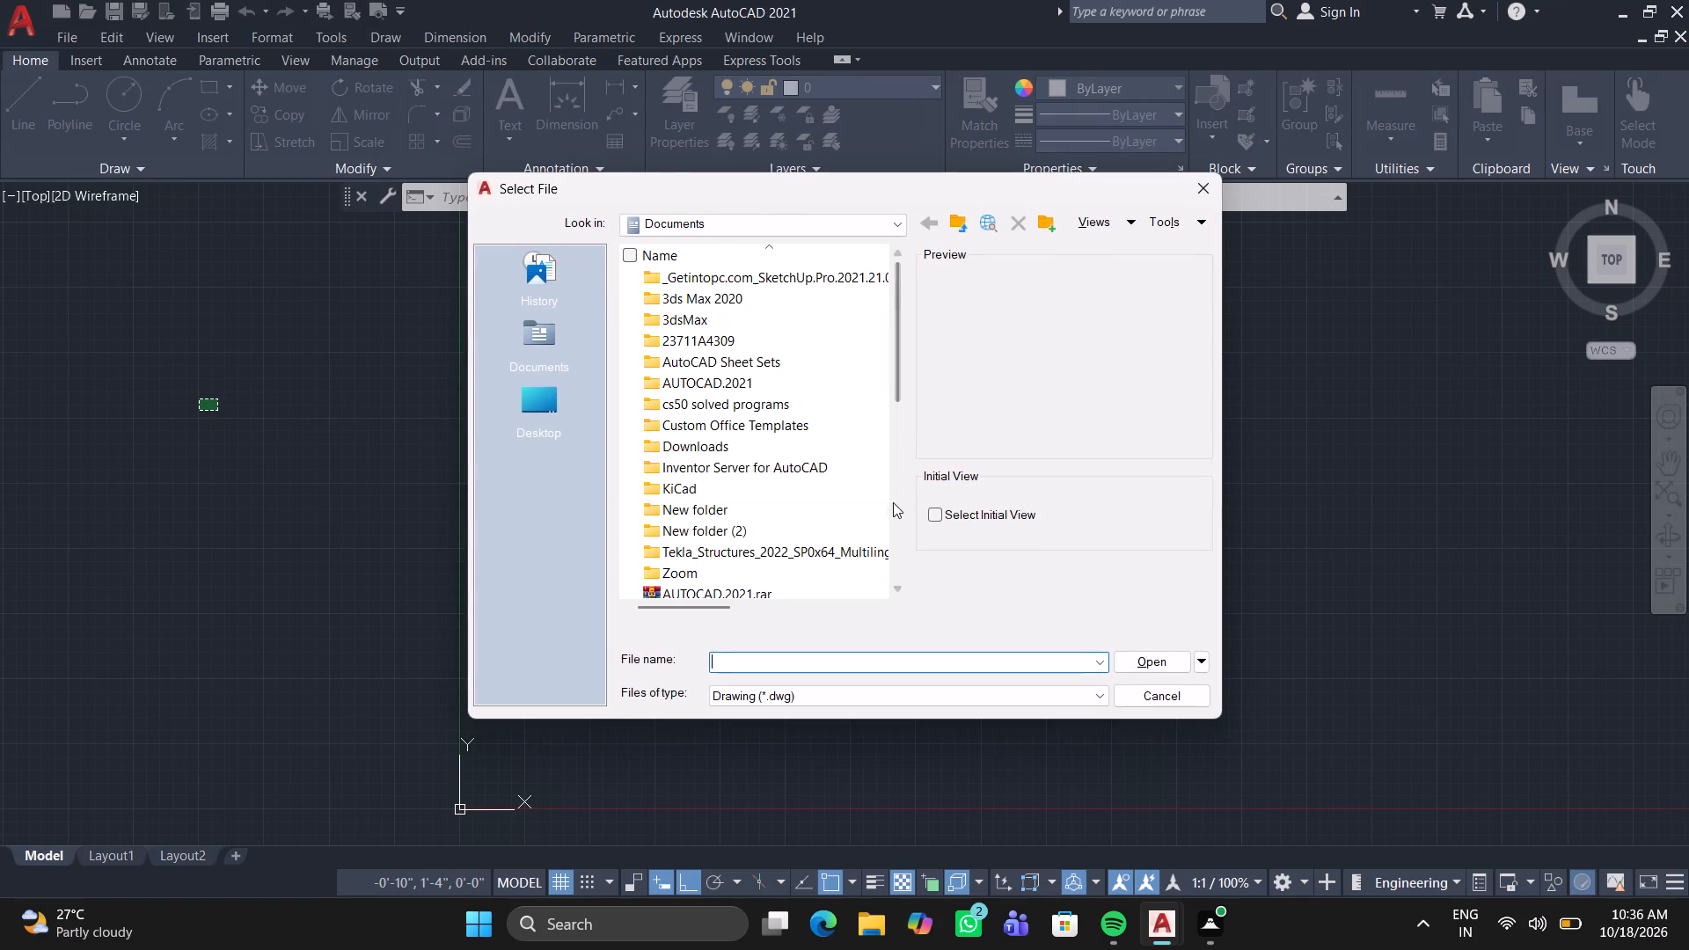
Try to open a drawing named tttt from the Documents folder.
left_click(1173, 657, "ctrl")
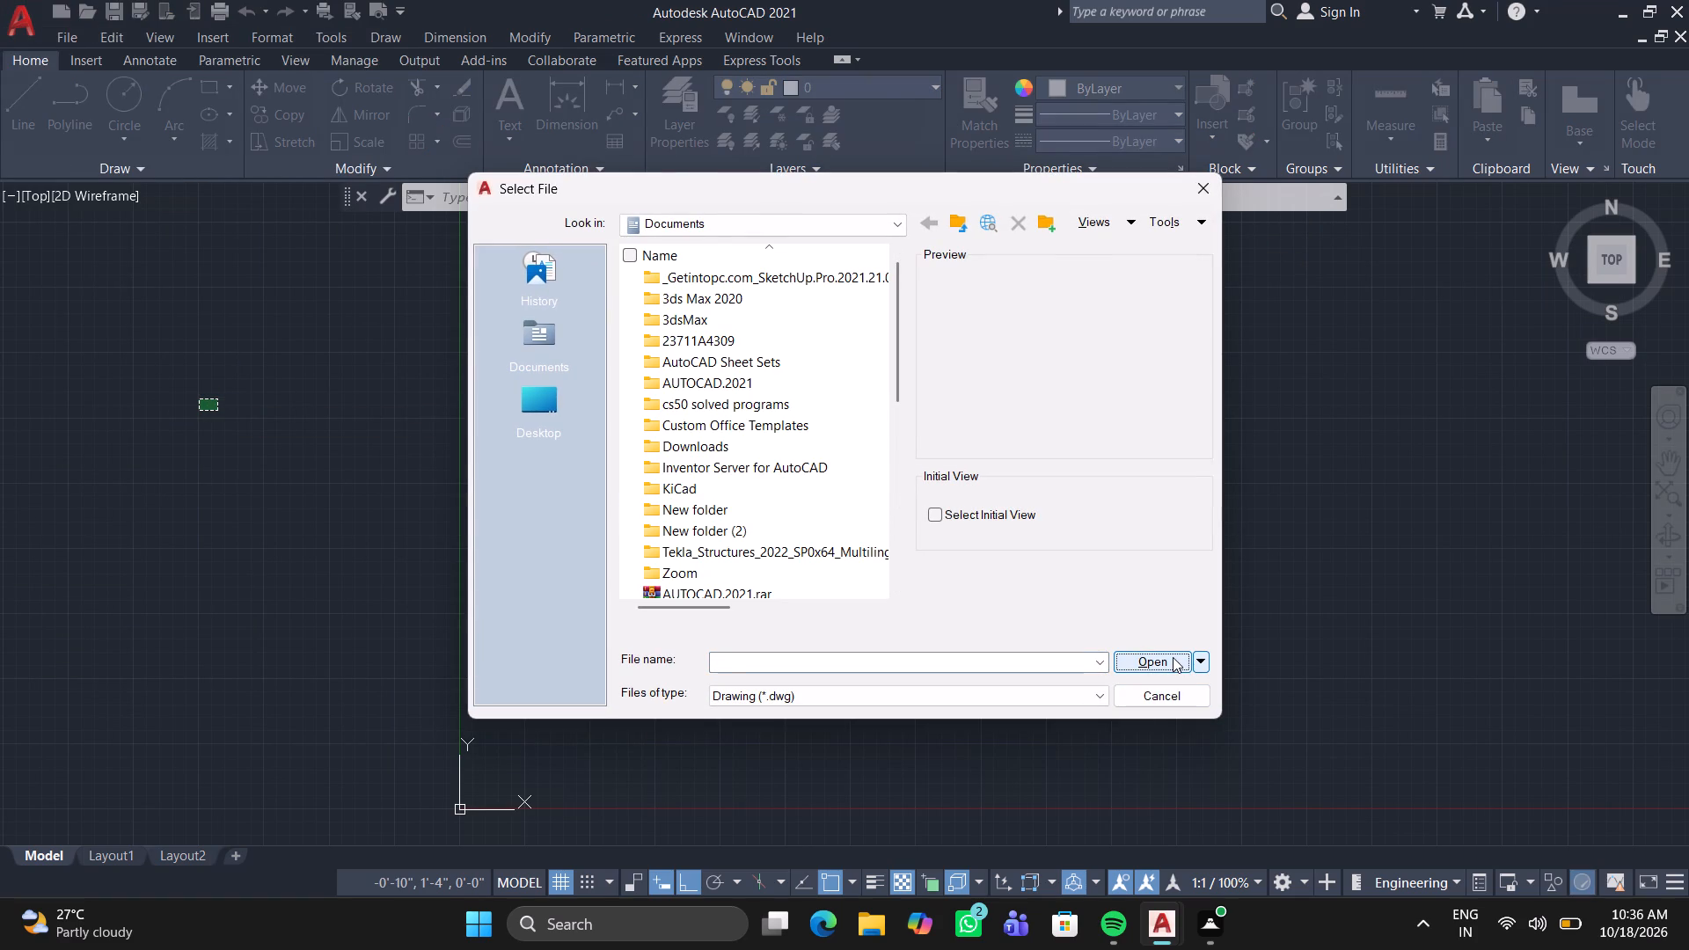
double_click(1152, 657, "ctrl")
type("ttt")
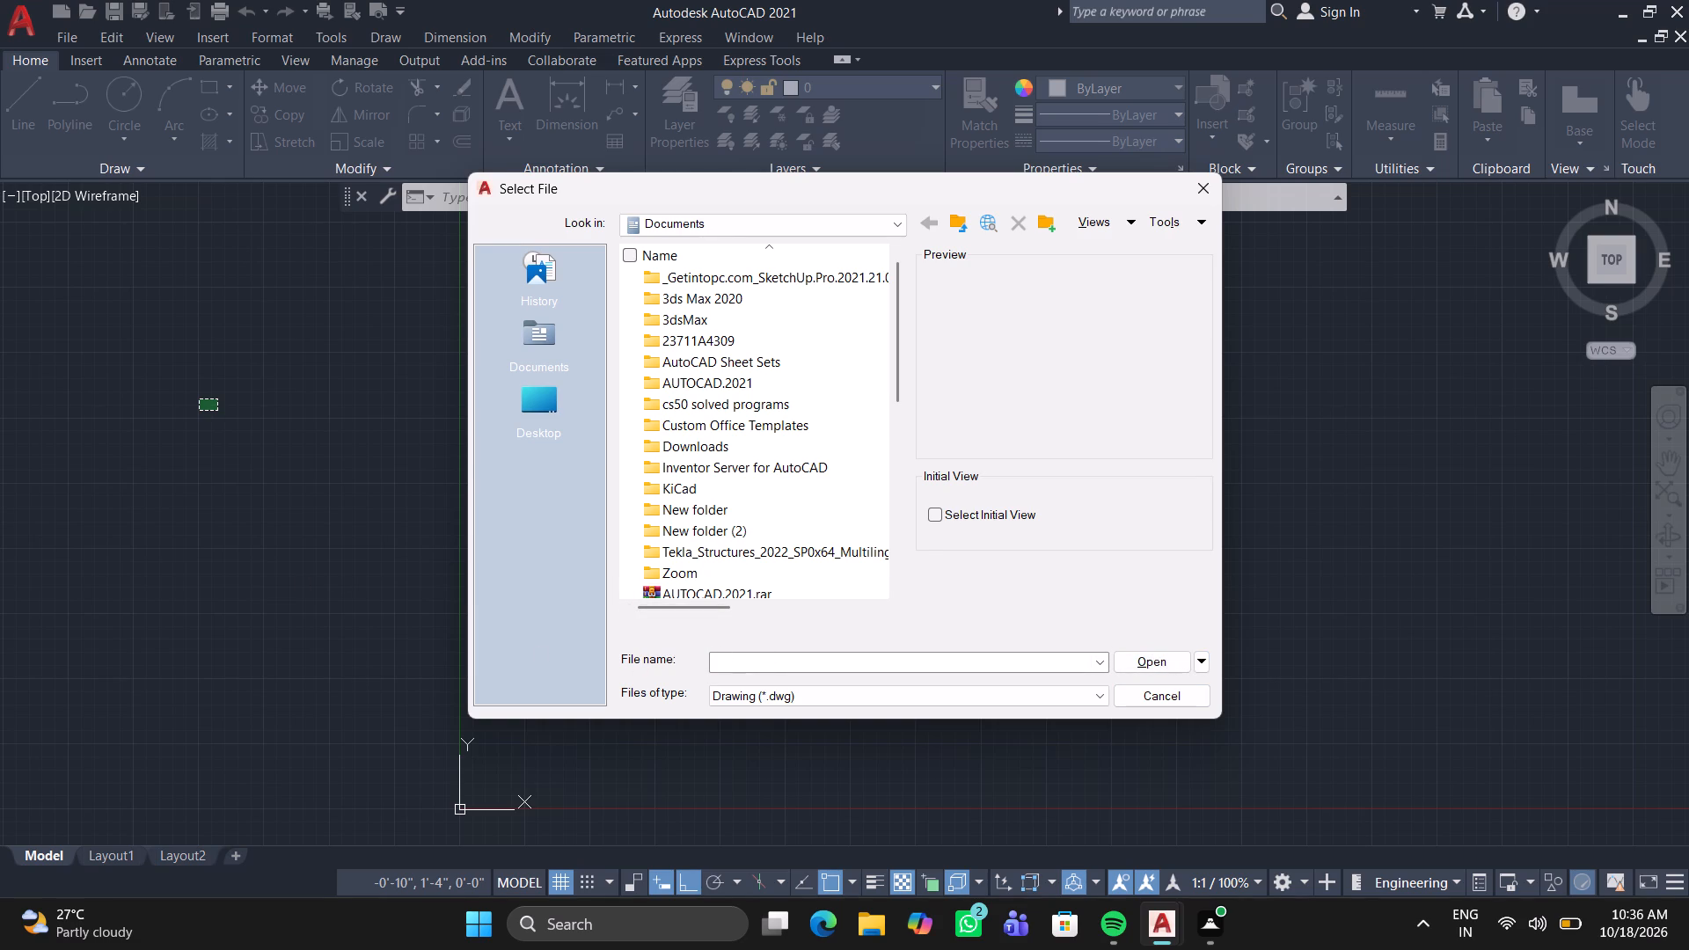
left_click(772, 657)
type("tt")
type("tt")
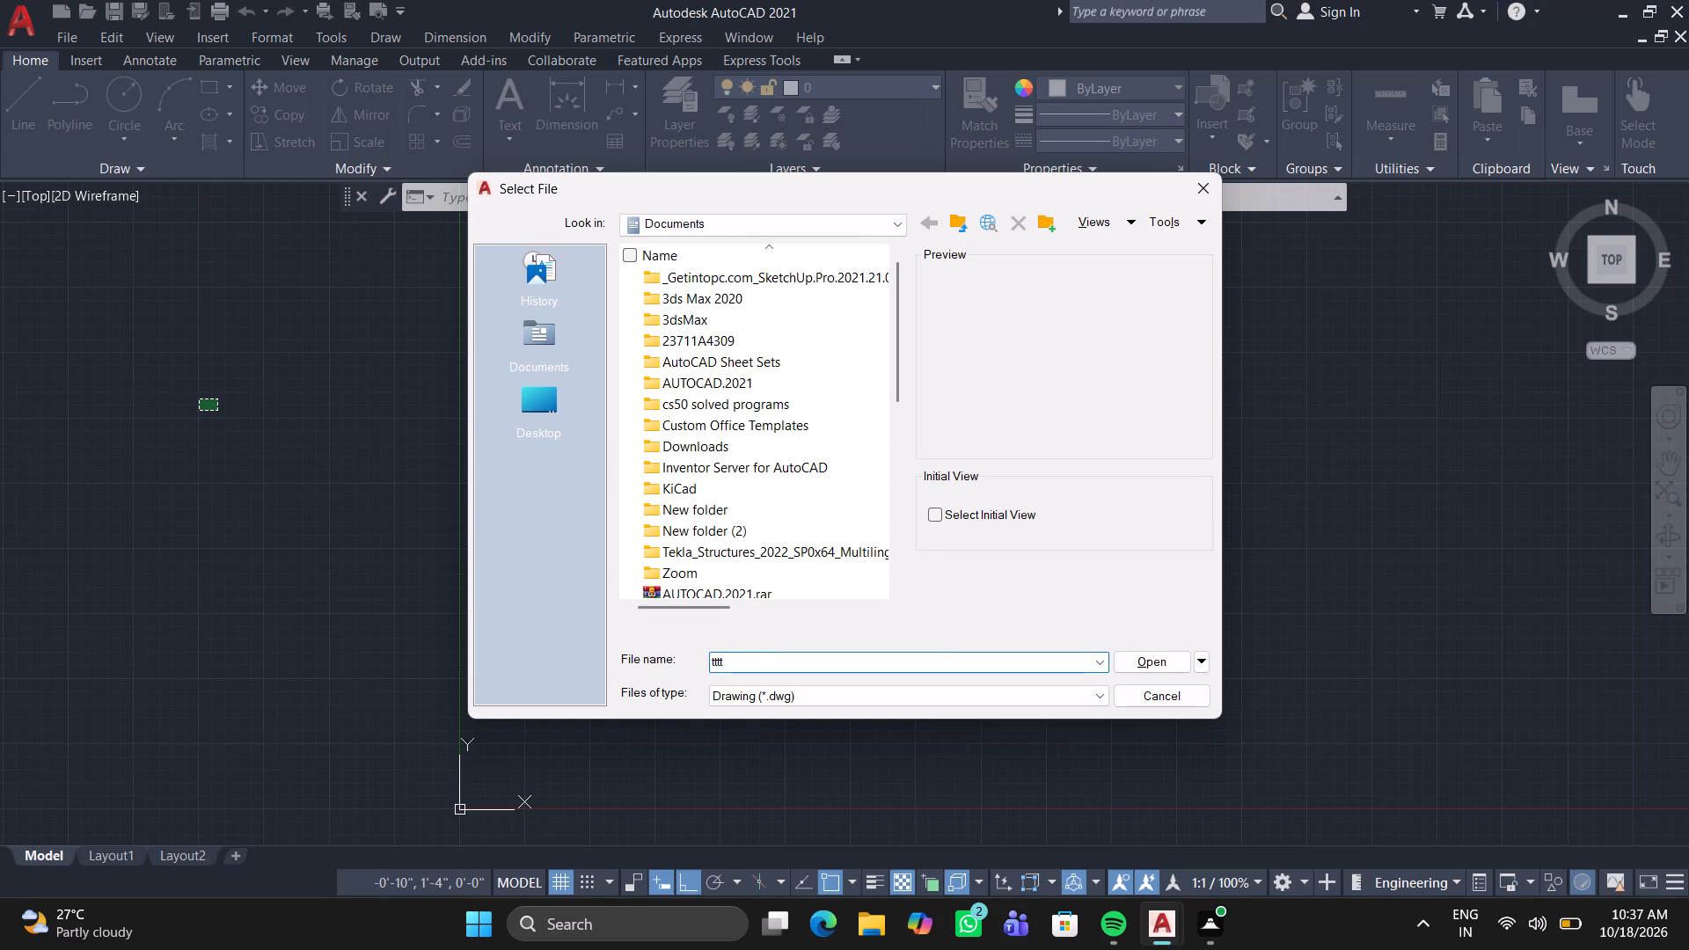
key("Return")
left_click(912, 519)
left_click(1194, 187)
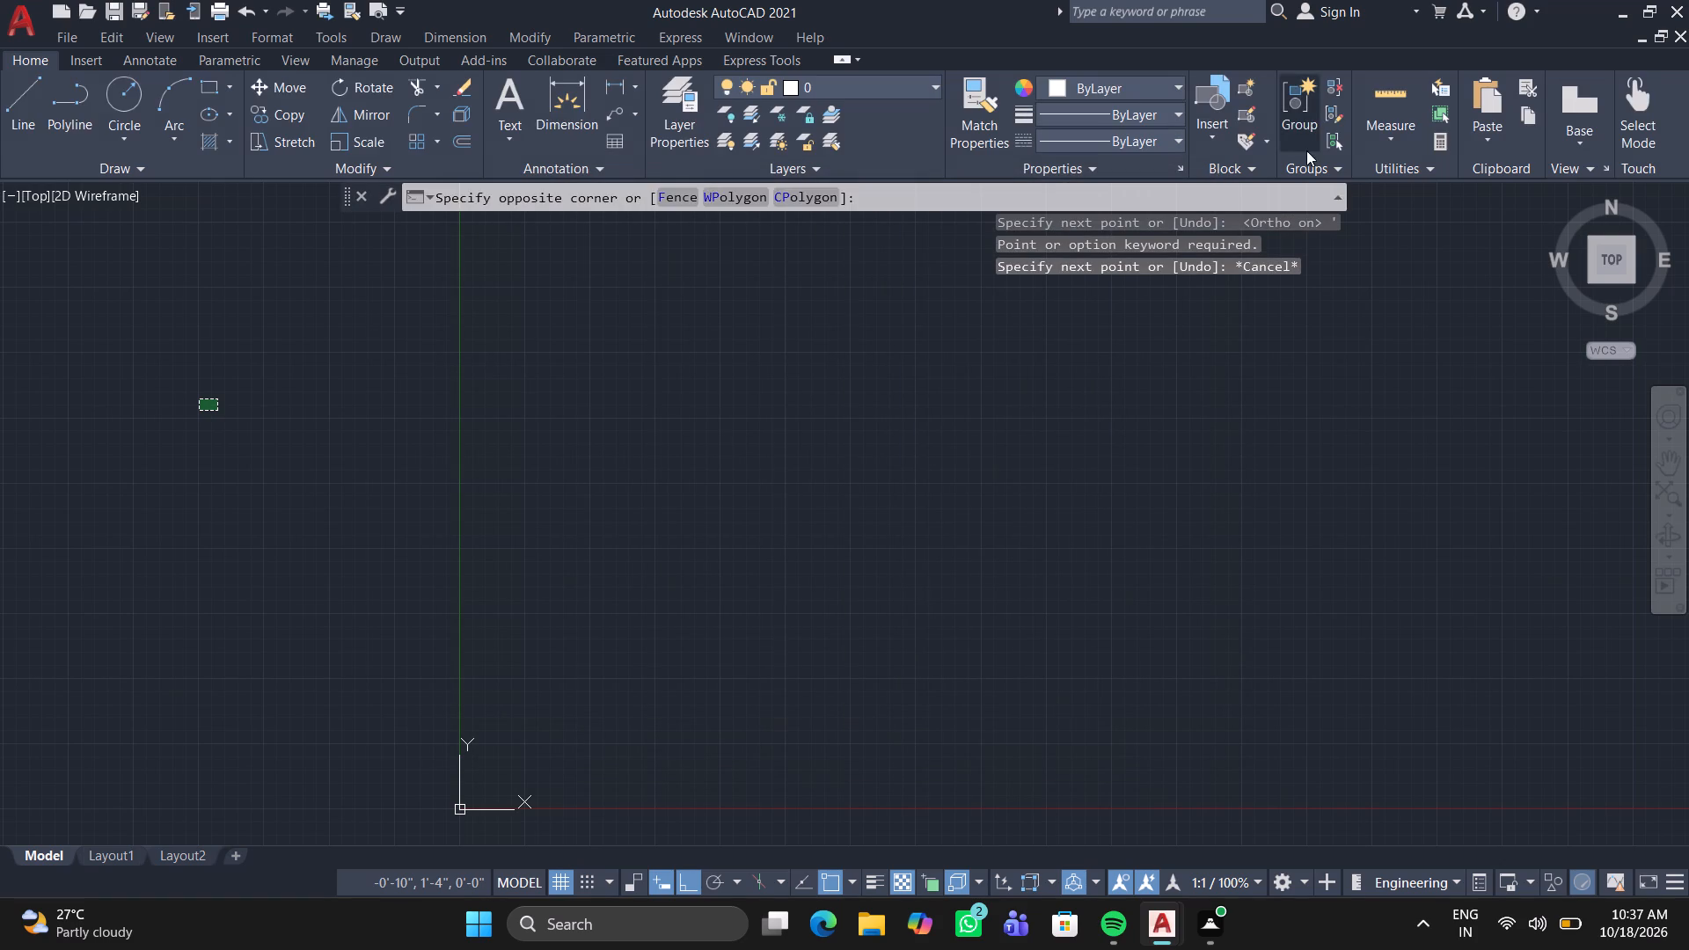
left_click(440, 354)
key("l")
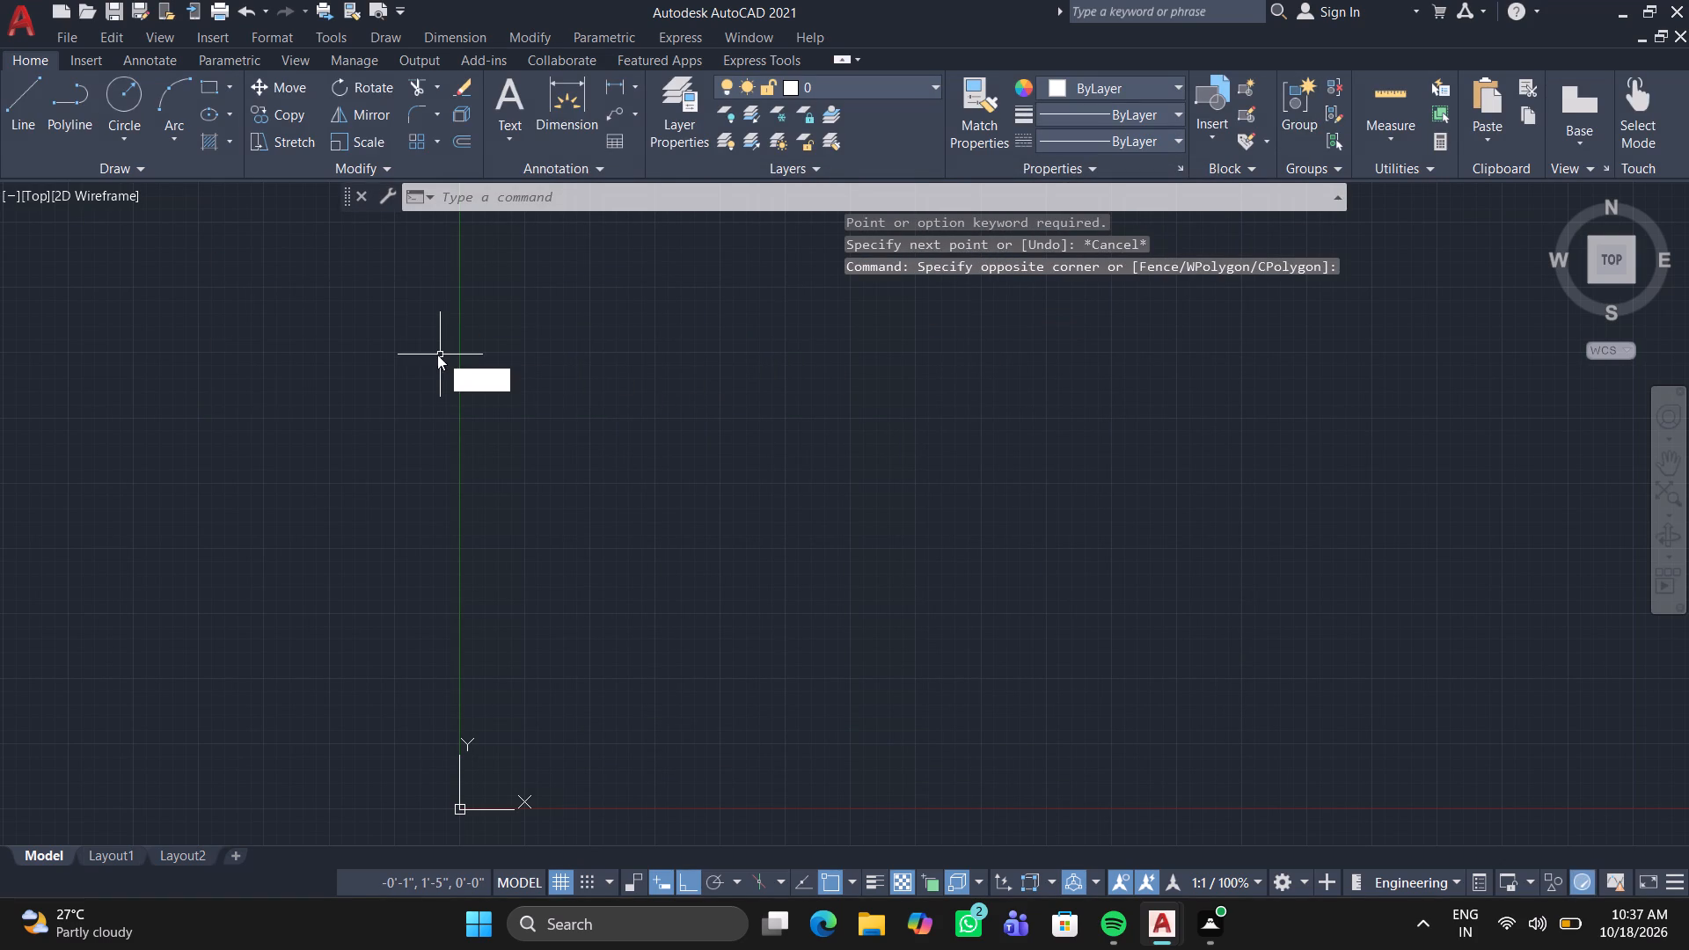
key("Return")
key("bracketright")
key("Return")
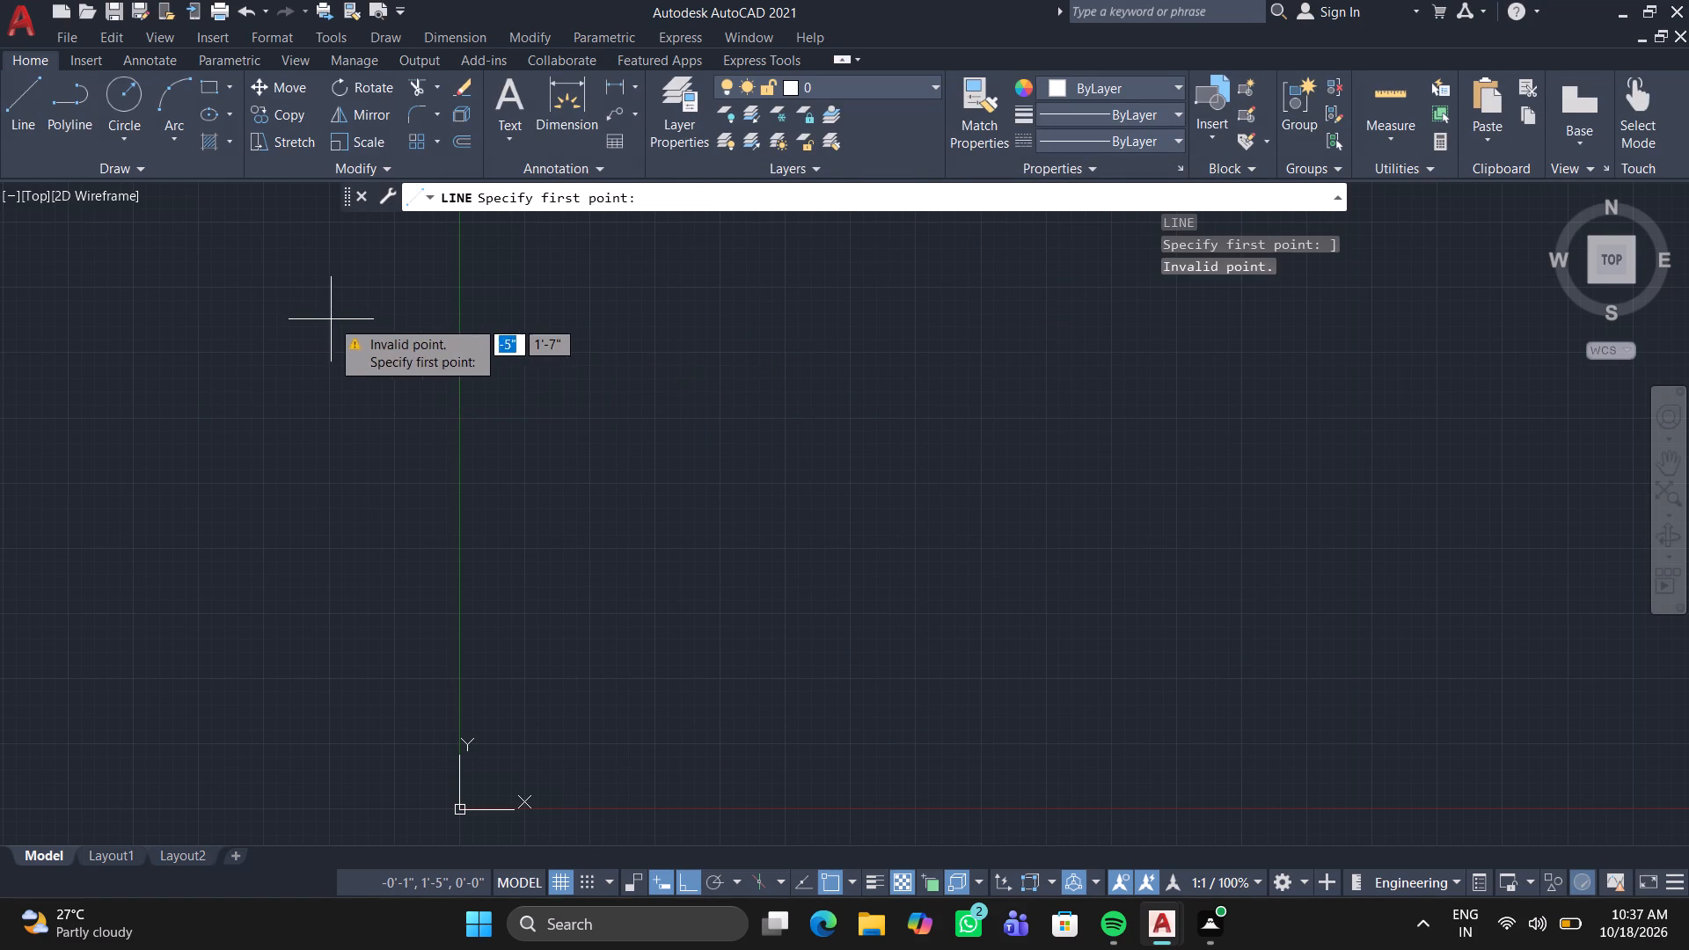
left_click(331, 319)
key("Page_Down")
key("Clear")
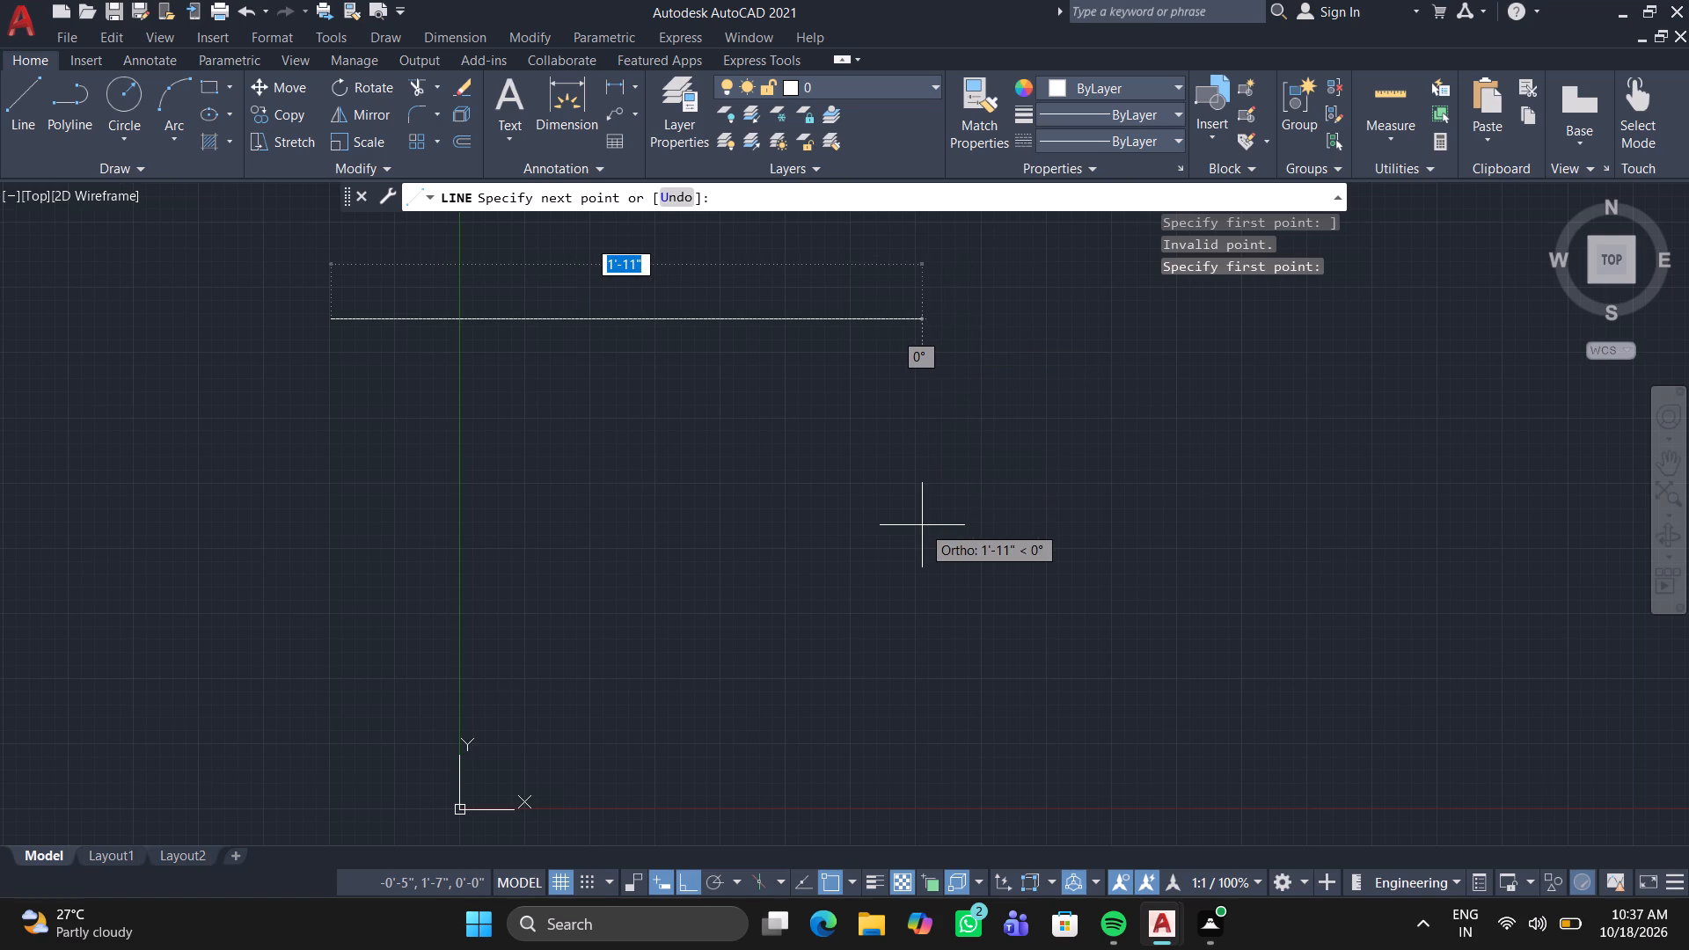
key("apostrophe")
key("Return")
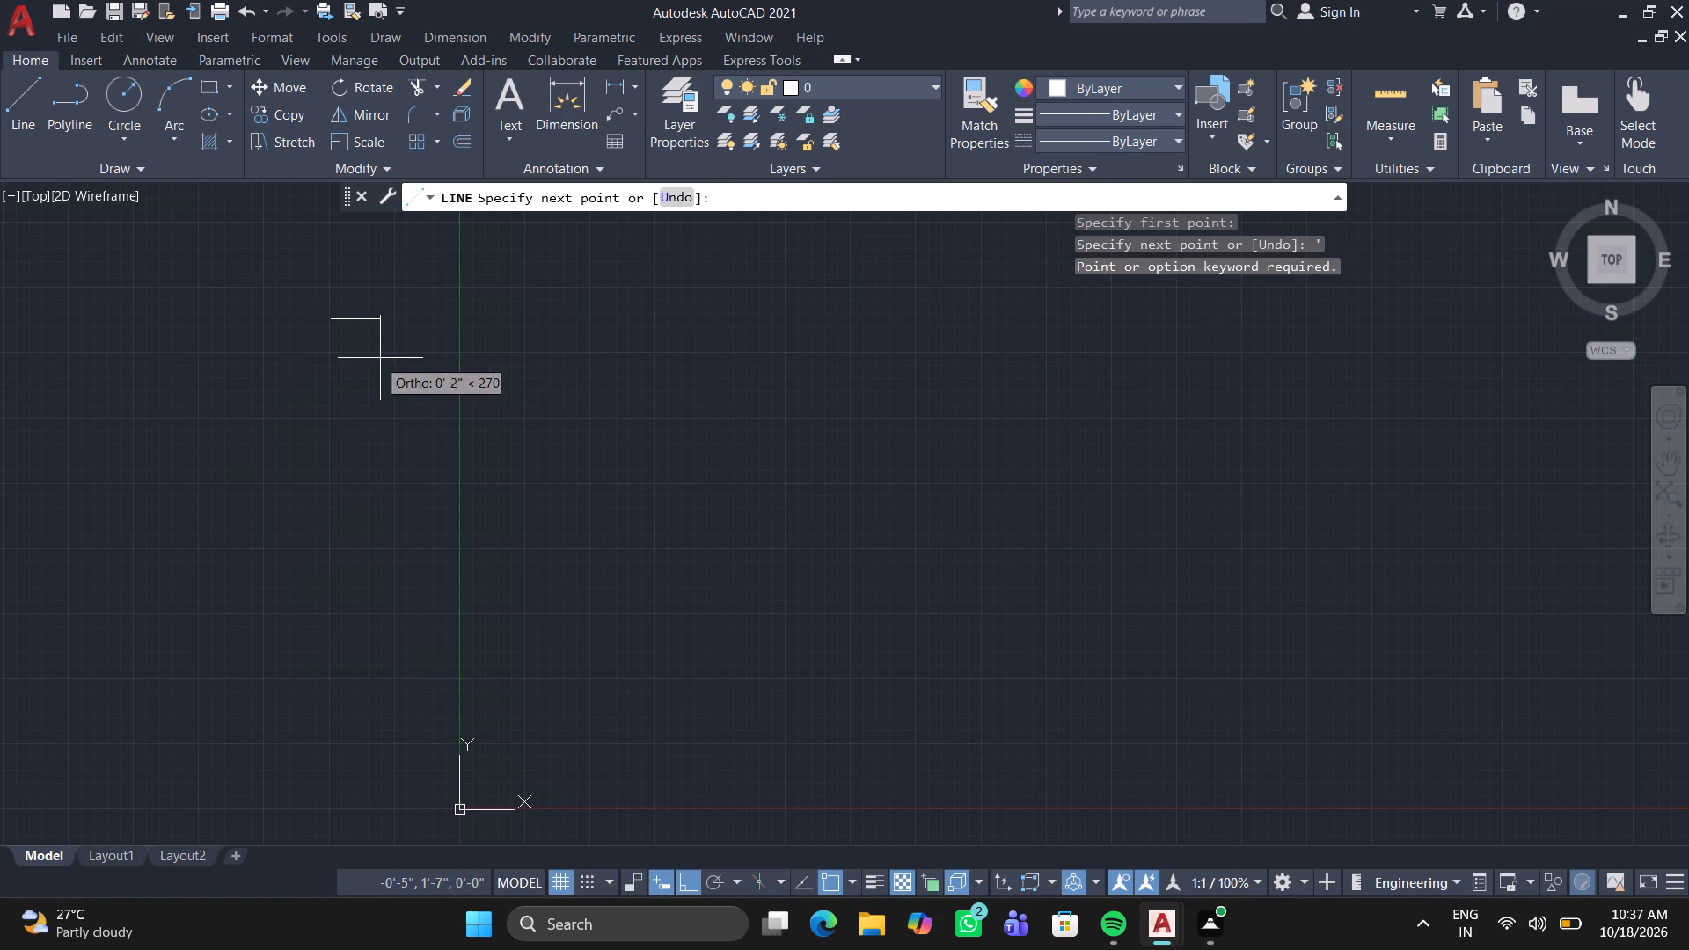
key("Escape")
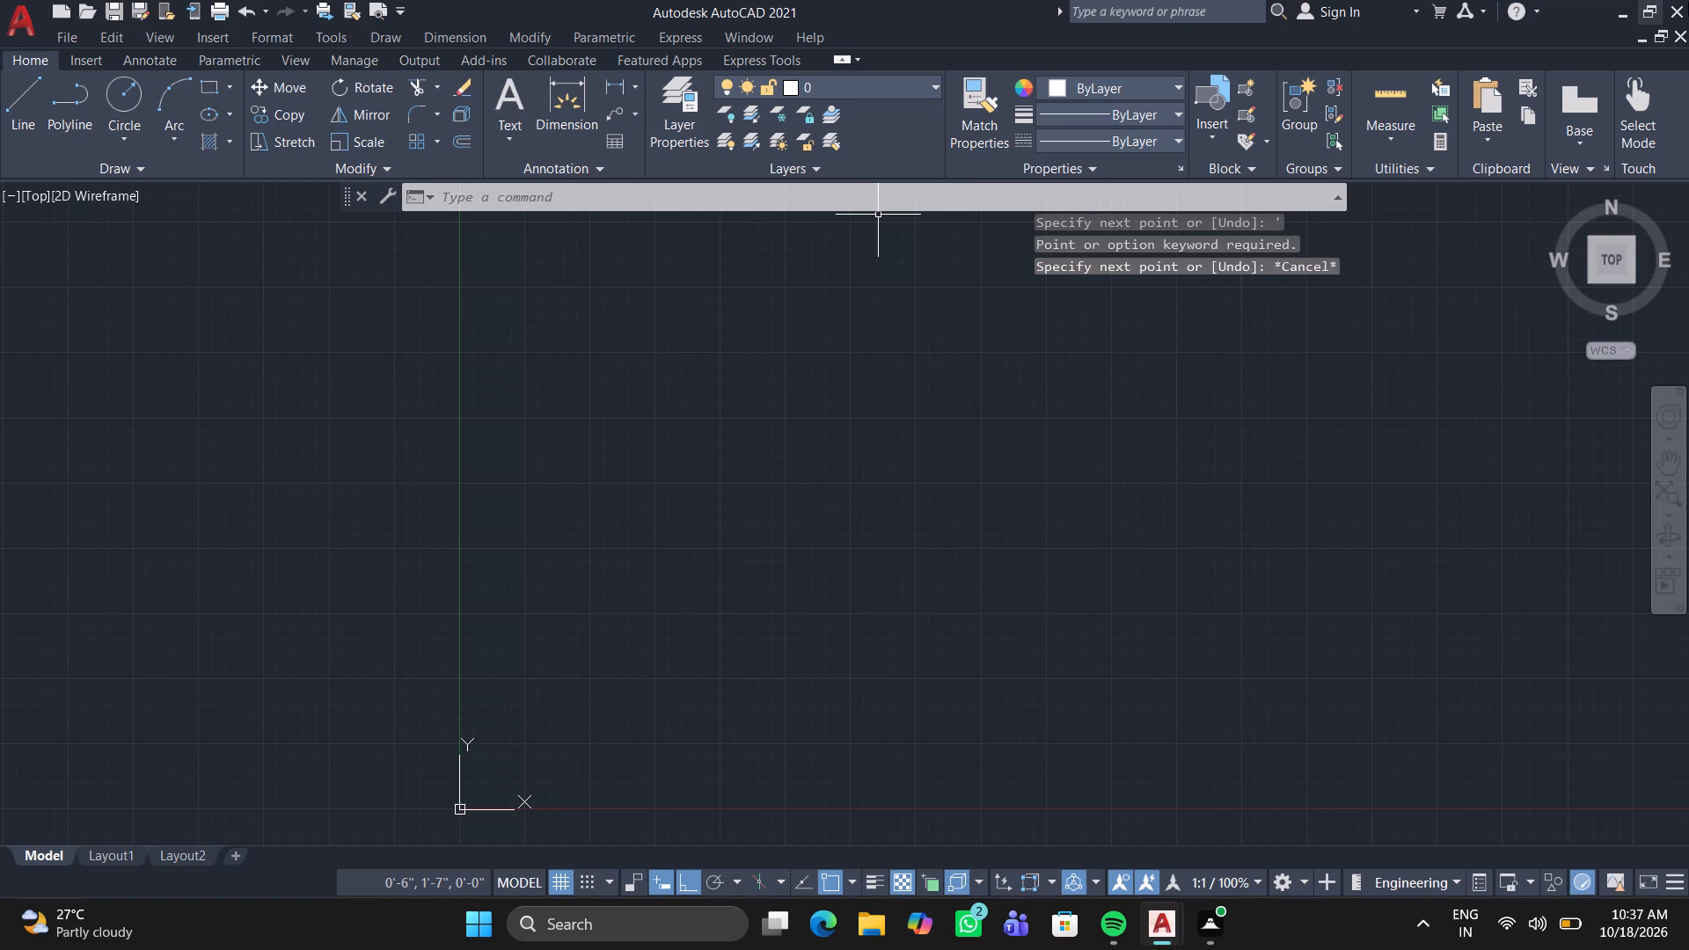
Close Drawing2.dwg without saving its changes.
left_click(1681, 34)
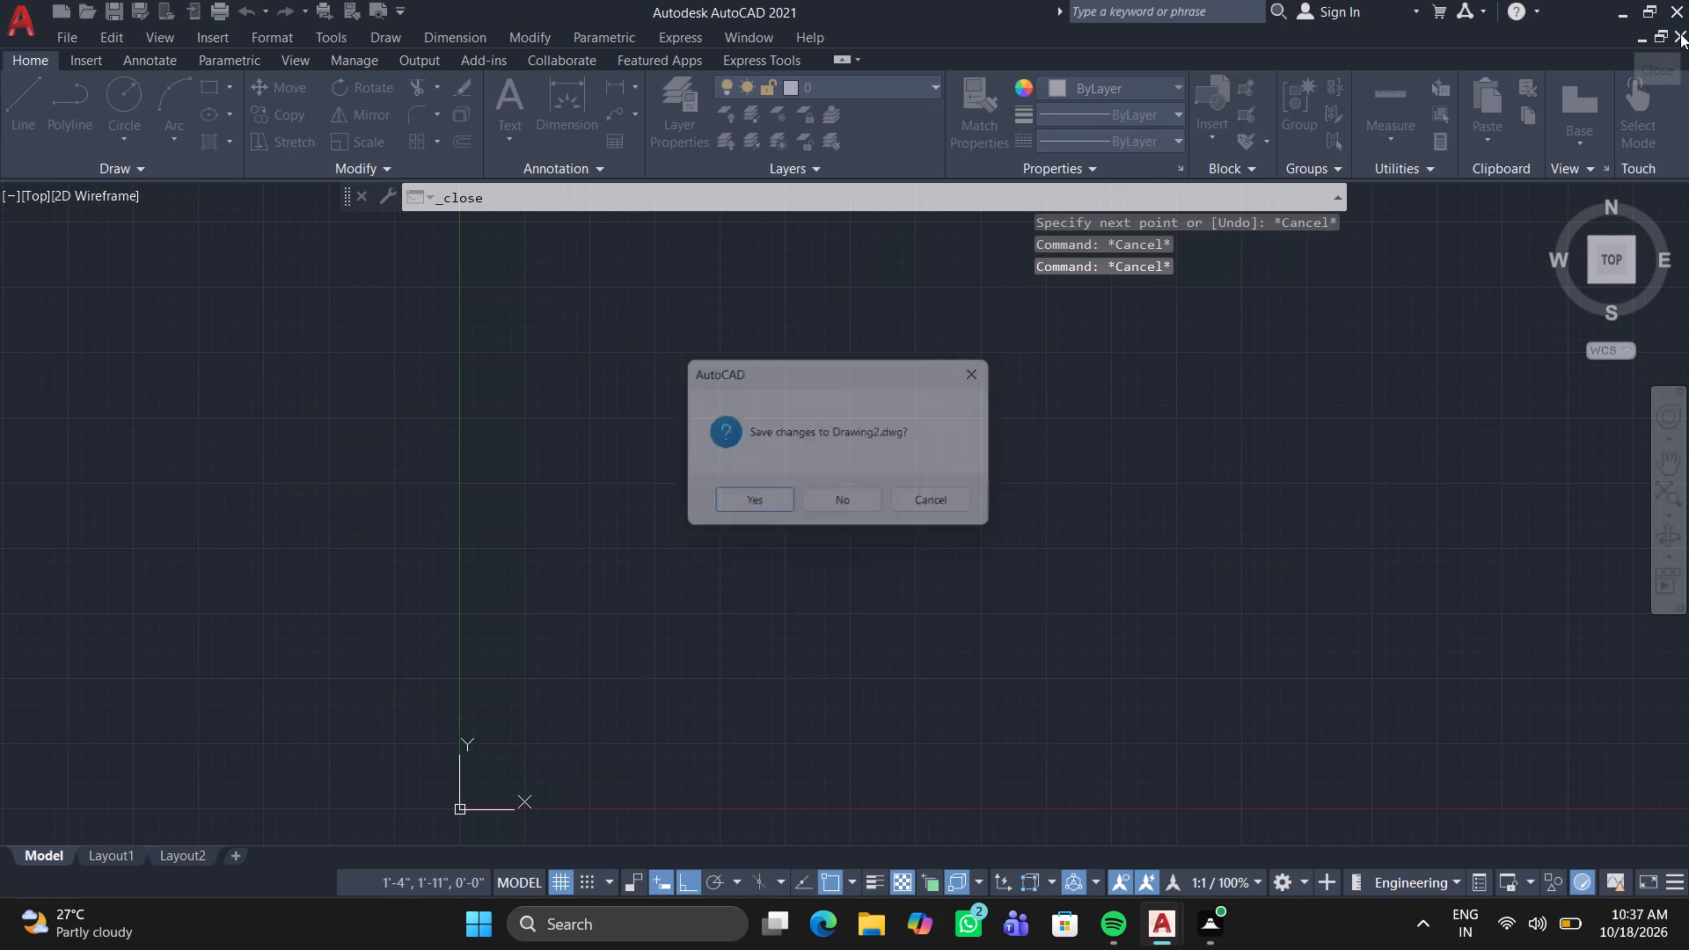
left_click(835, 504)
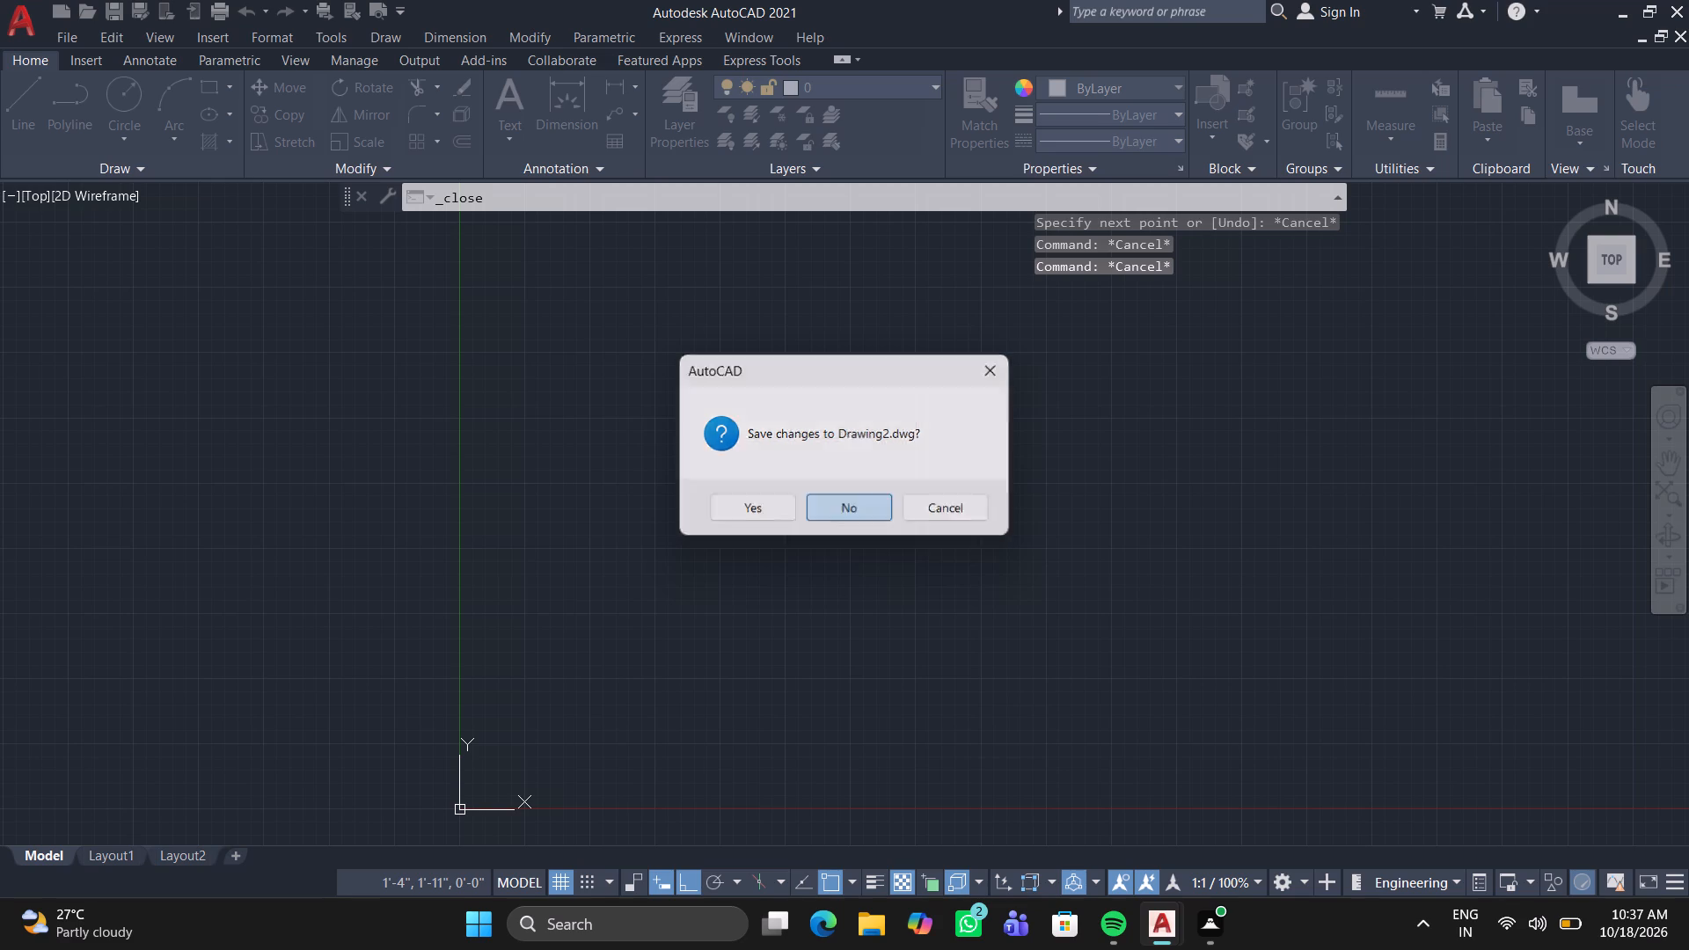
Close Drawing1.dwg without saving its changes.
left_click(1688, 33)
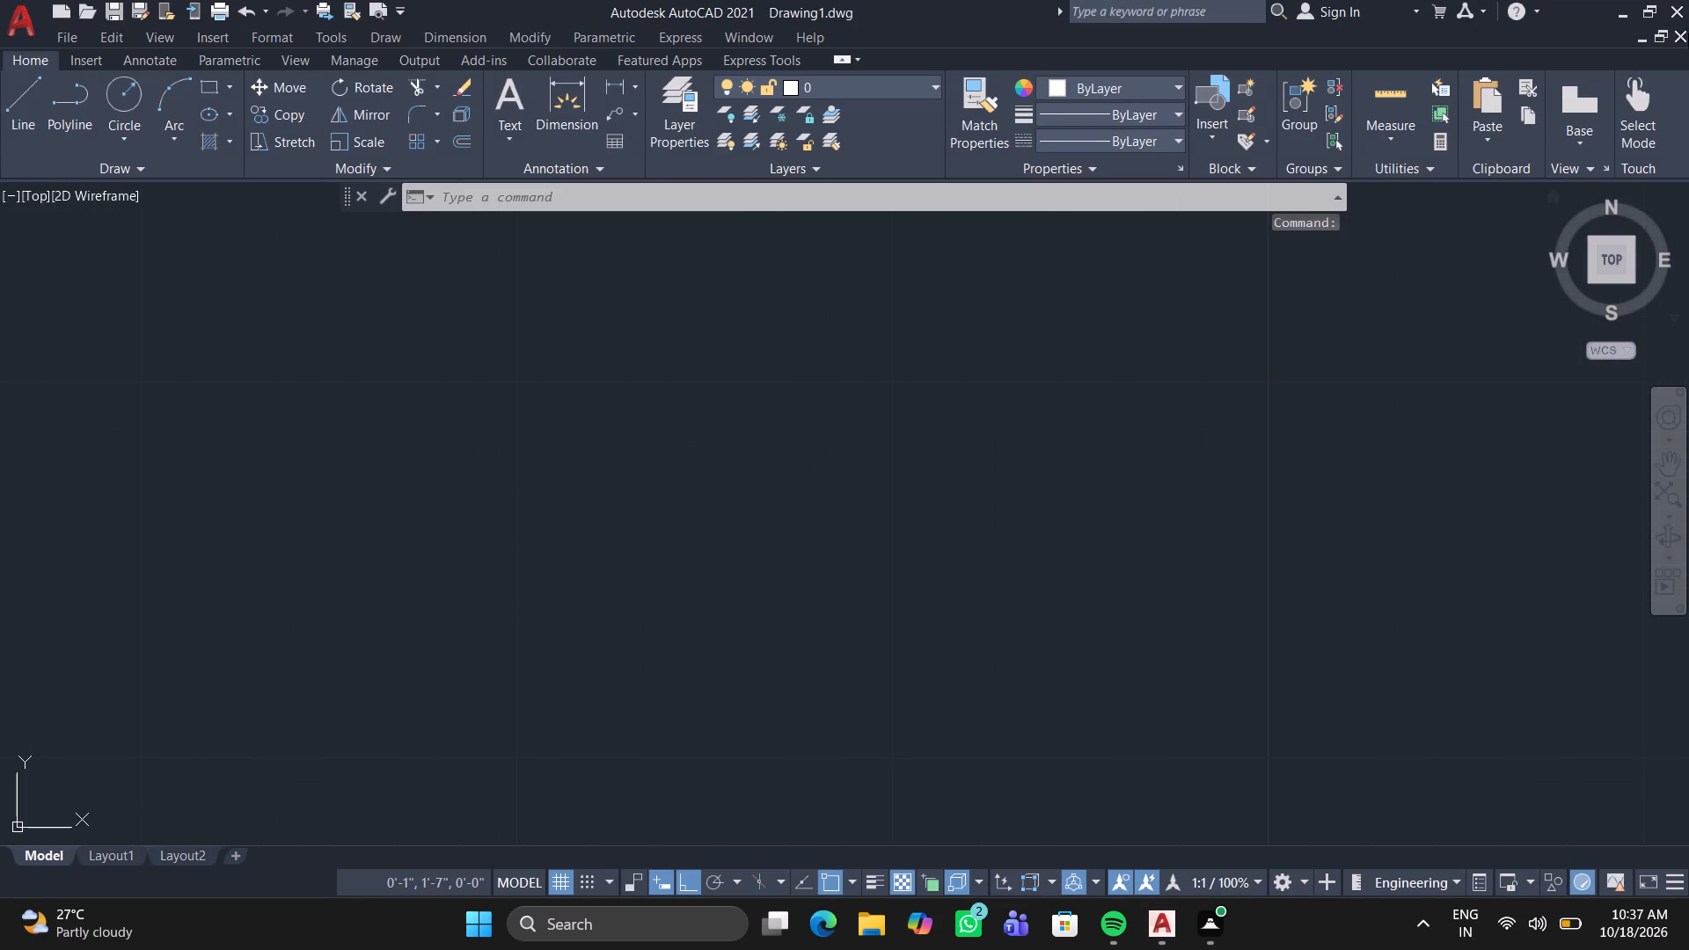
left_click(759, 512)
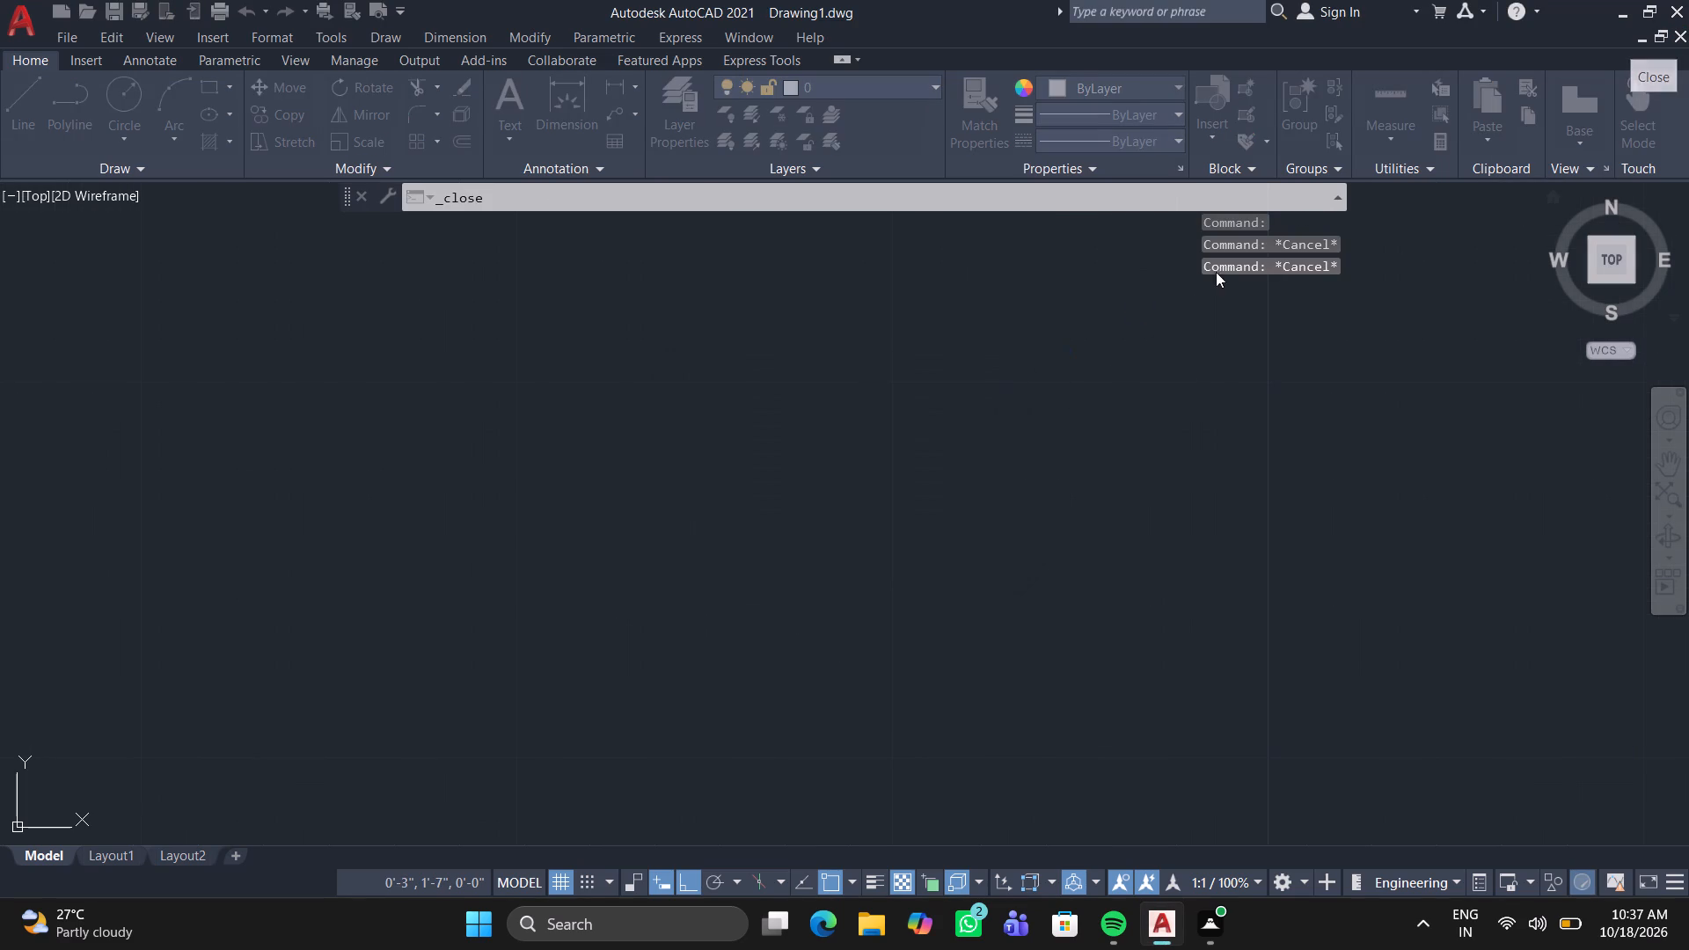
left_click(1162, 690)
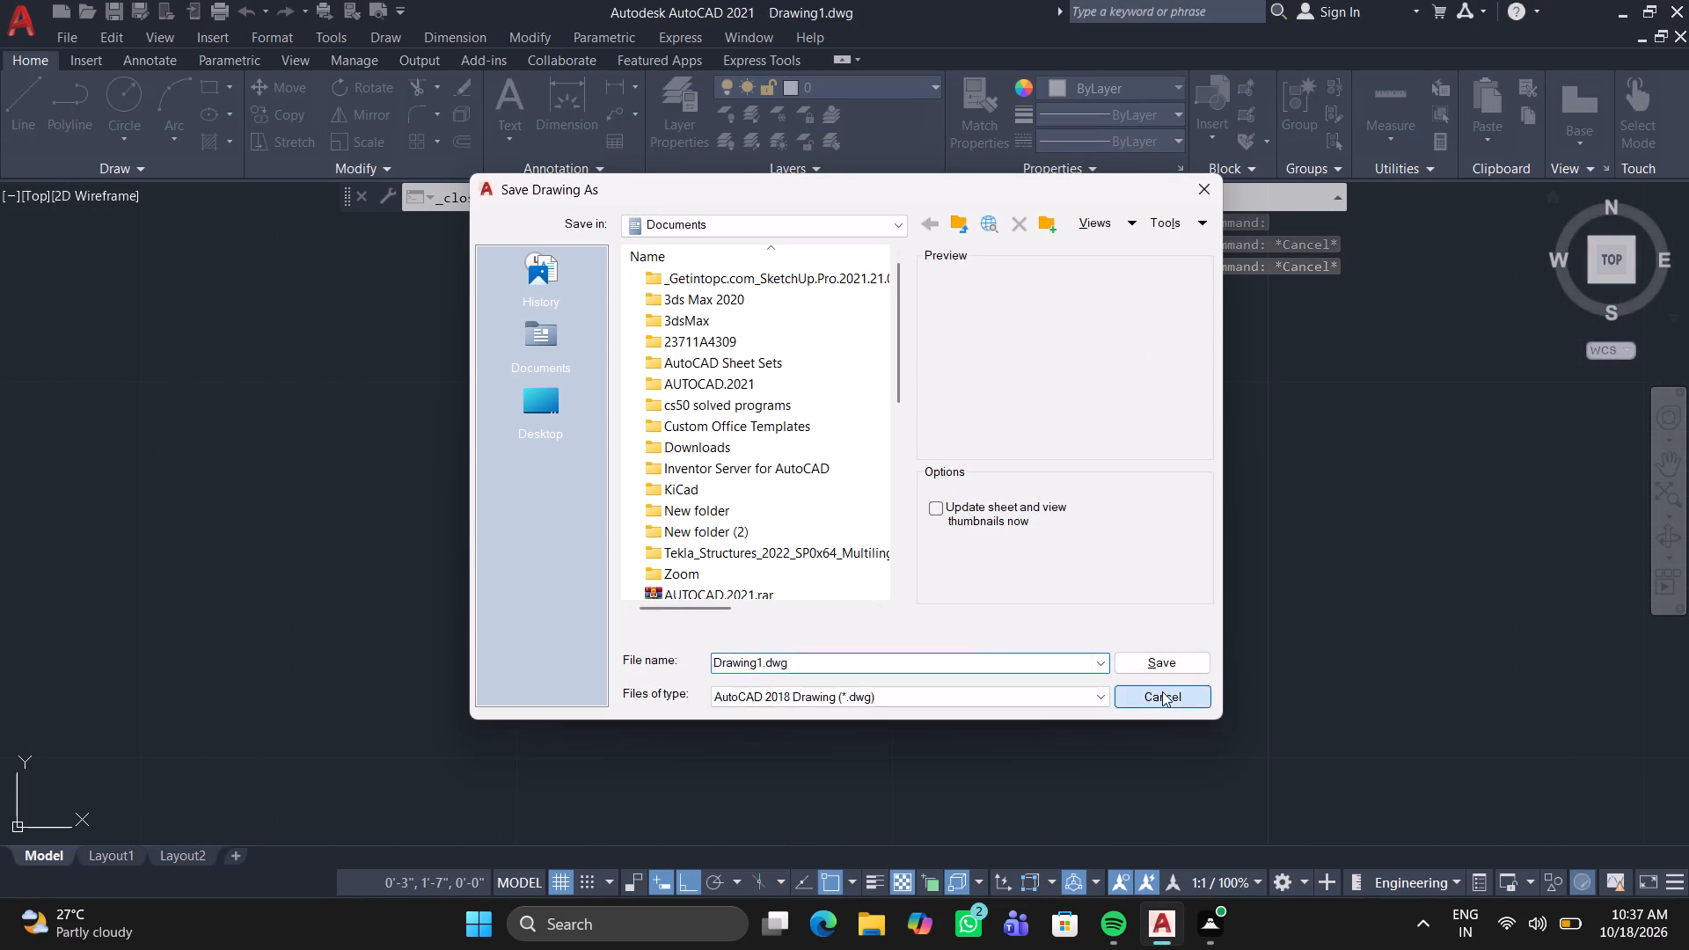
left_click(1686, 43)
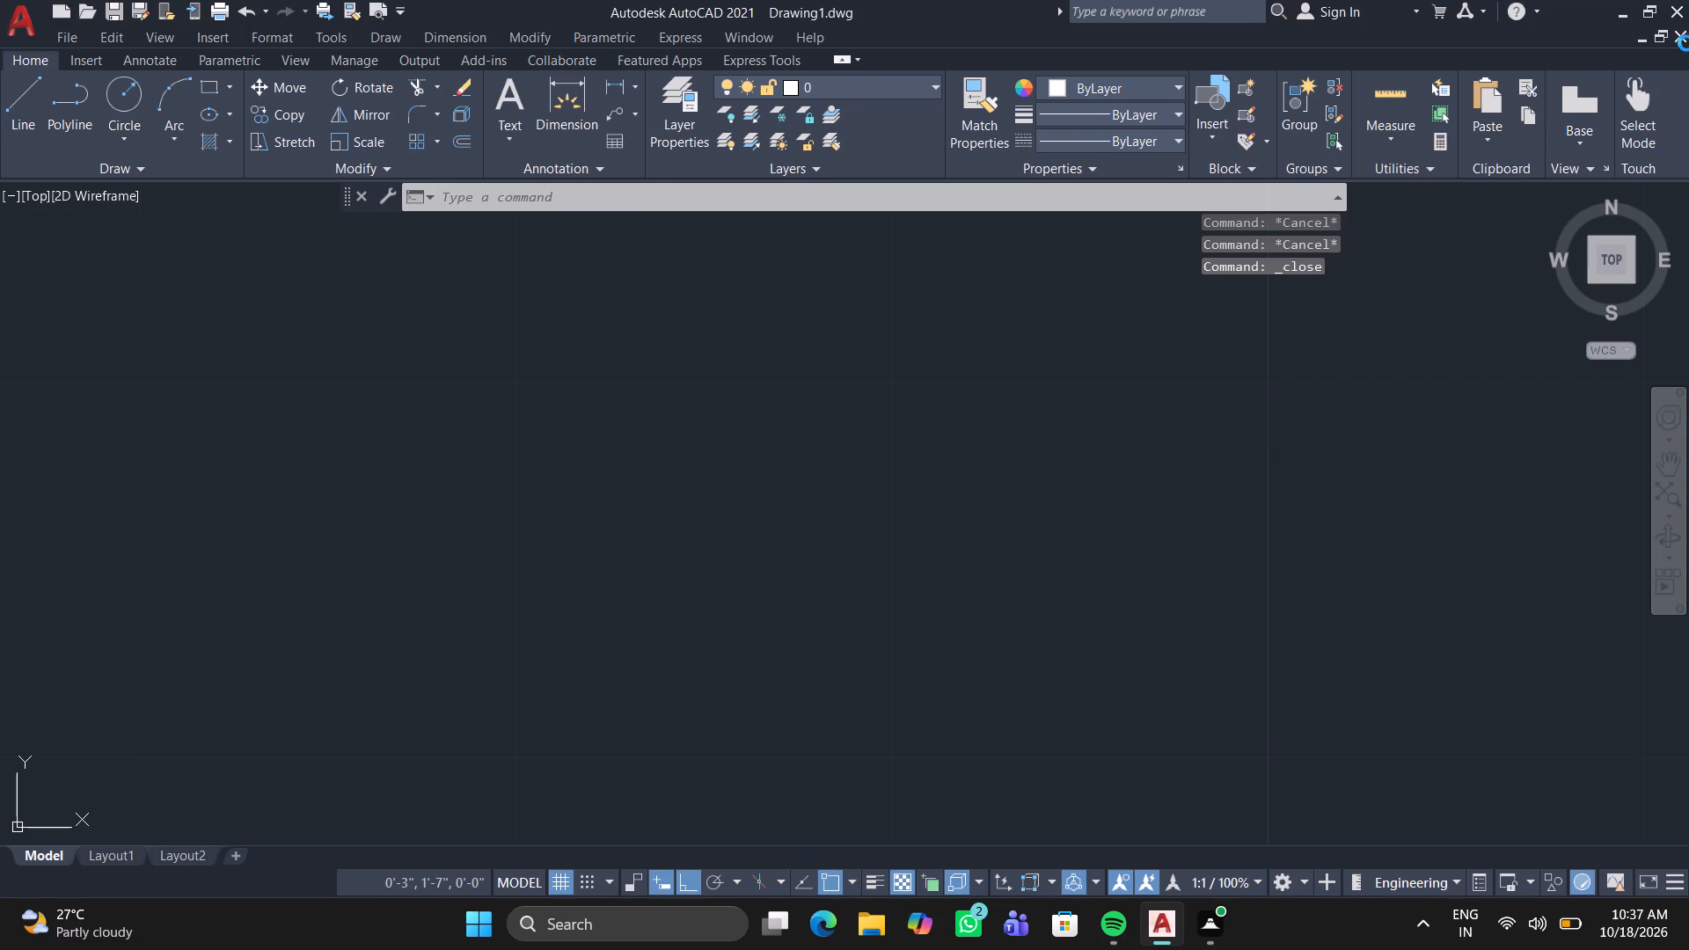
left_click(850, 512)
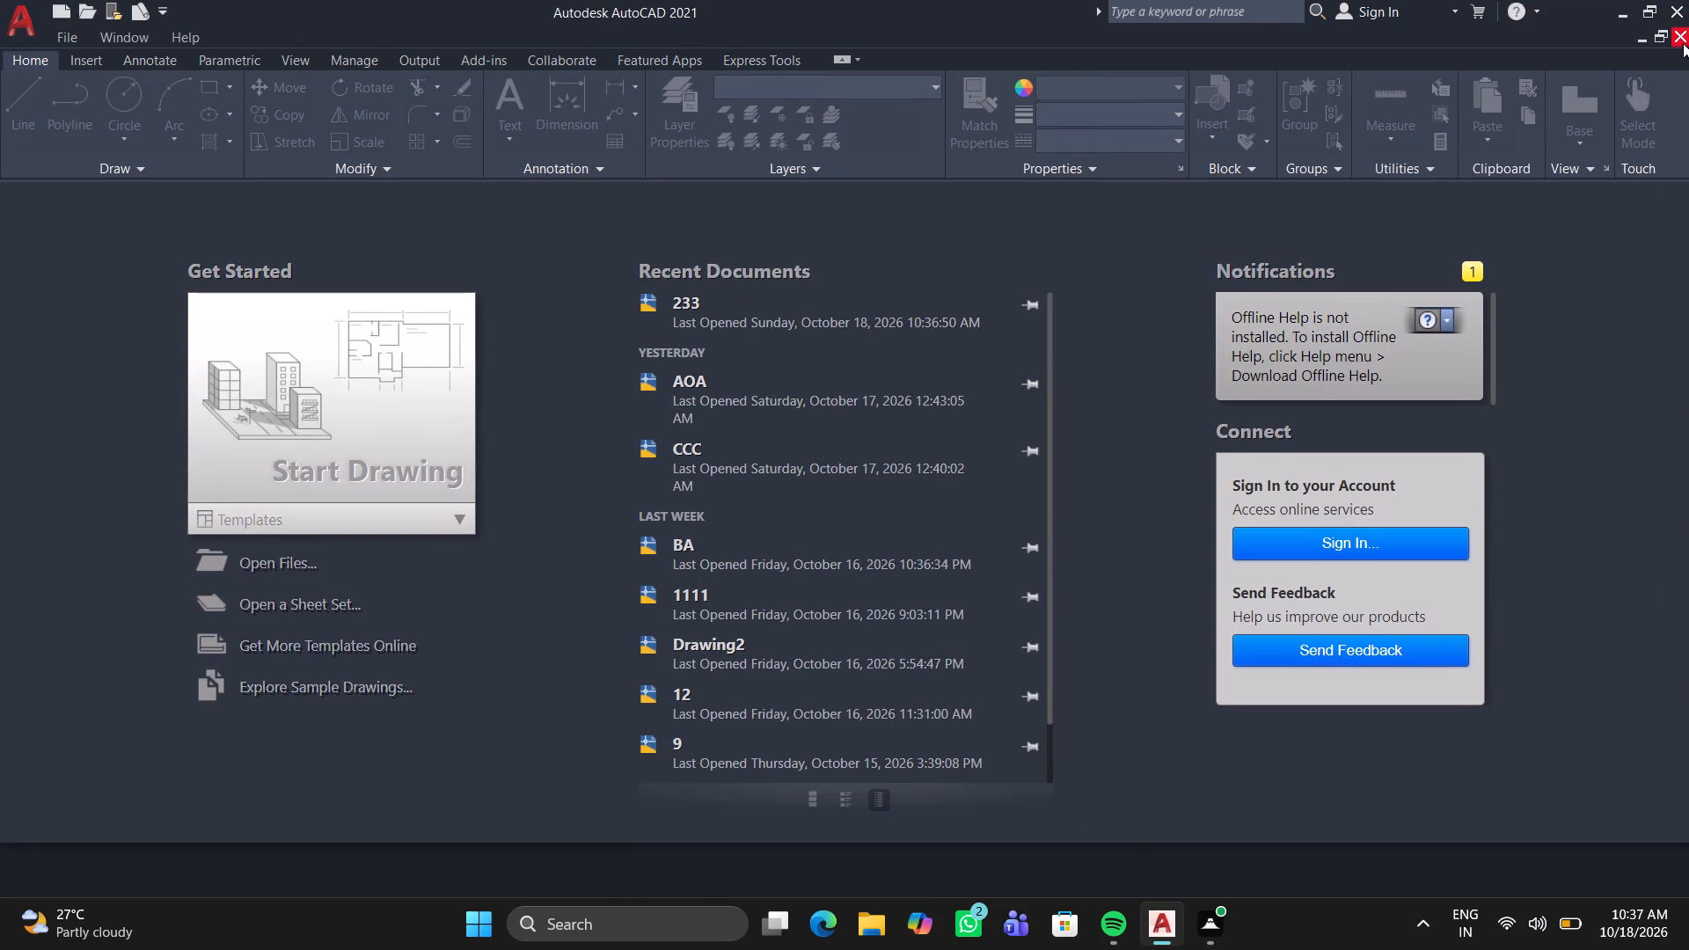
Minimize the Start page within the application window.
left_click(1682, 45)
left_click(1682, 45)
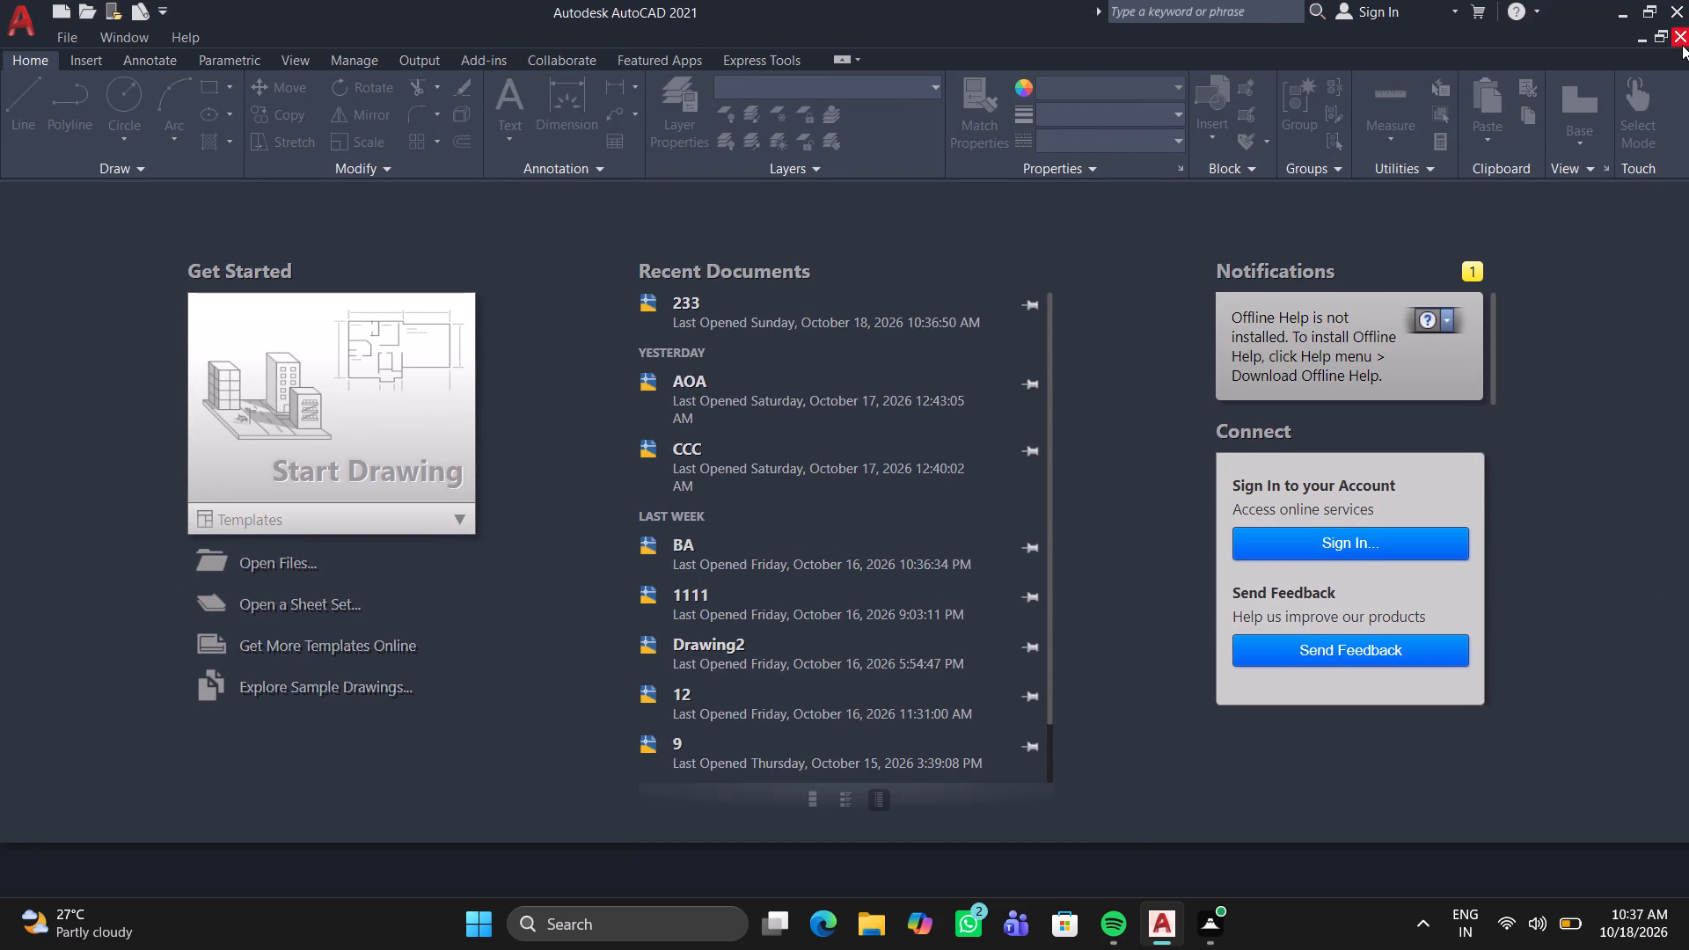
left_click(1674, 40)
double_click(1674, 40)
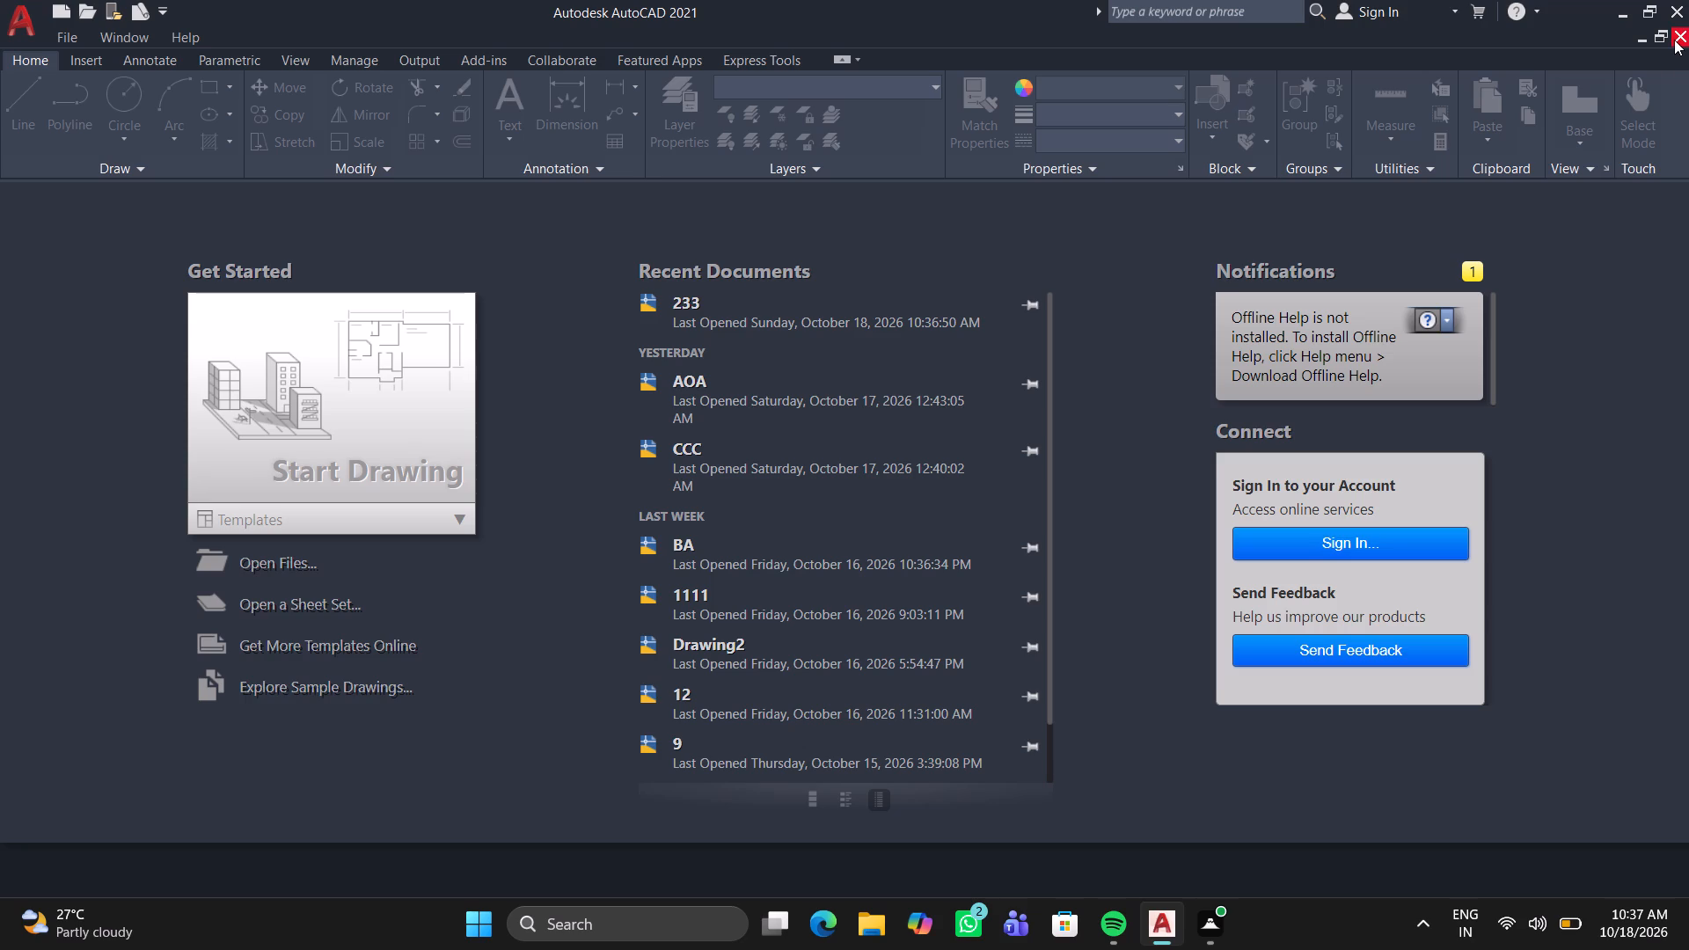
double_click(1674, 40)
left_click(1671, 38)
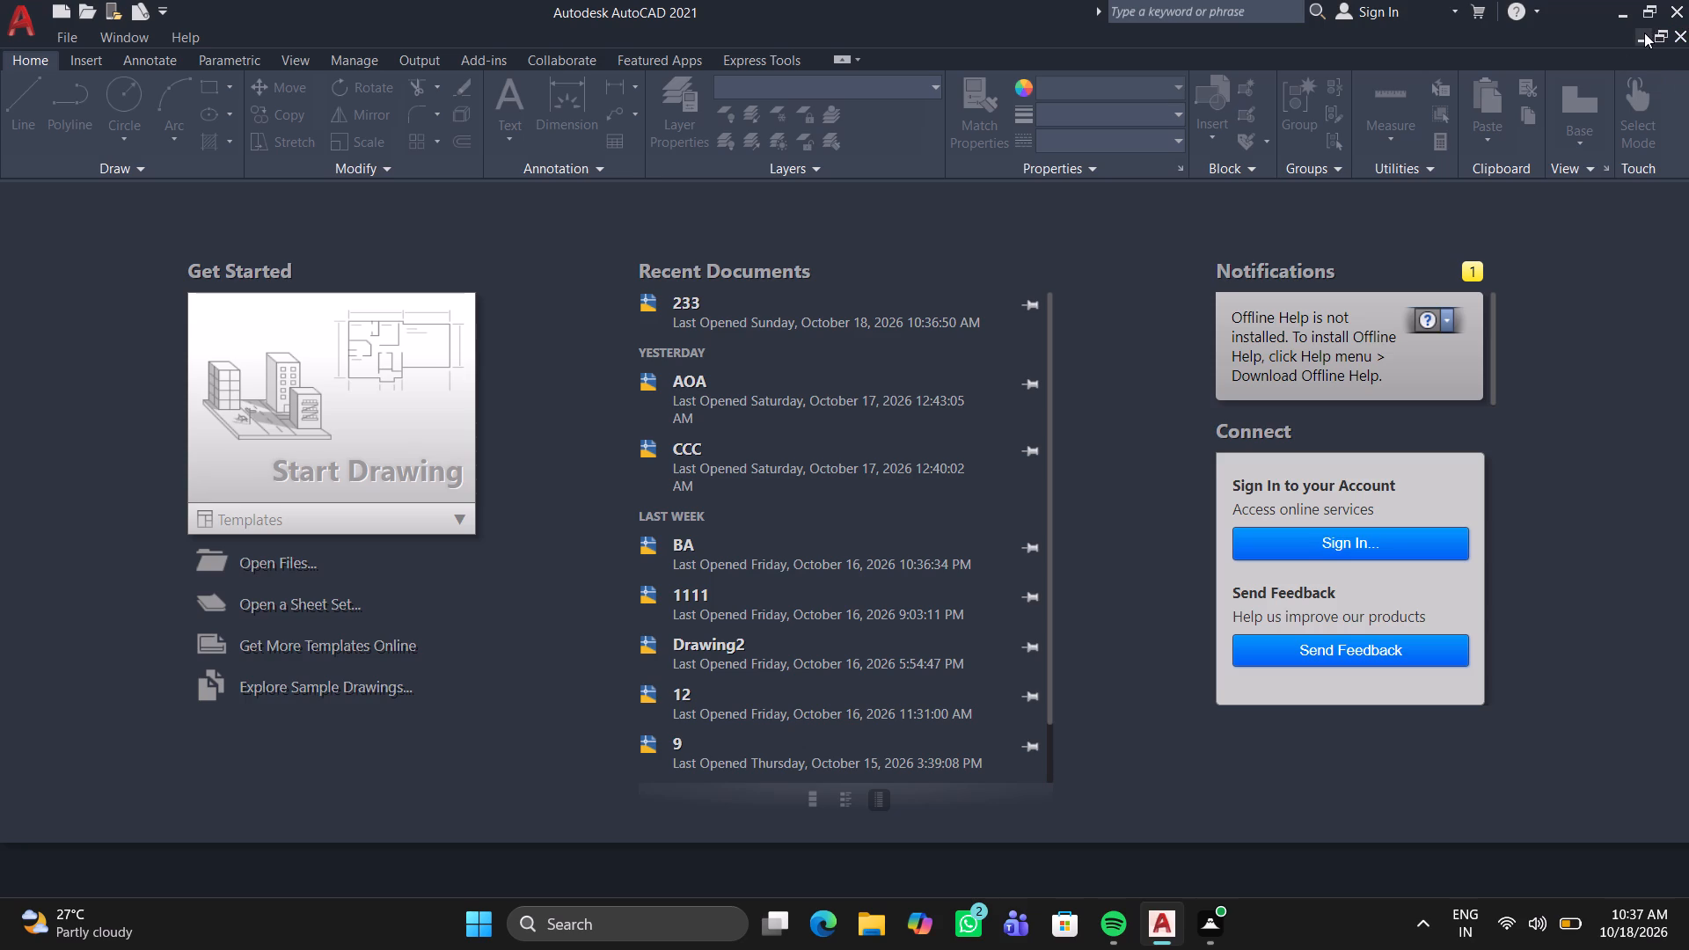
left_click(1642, 43)
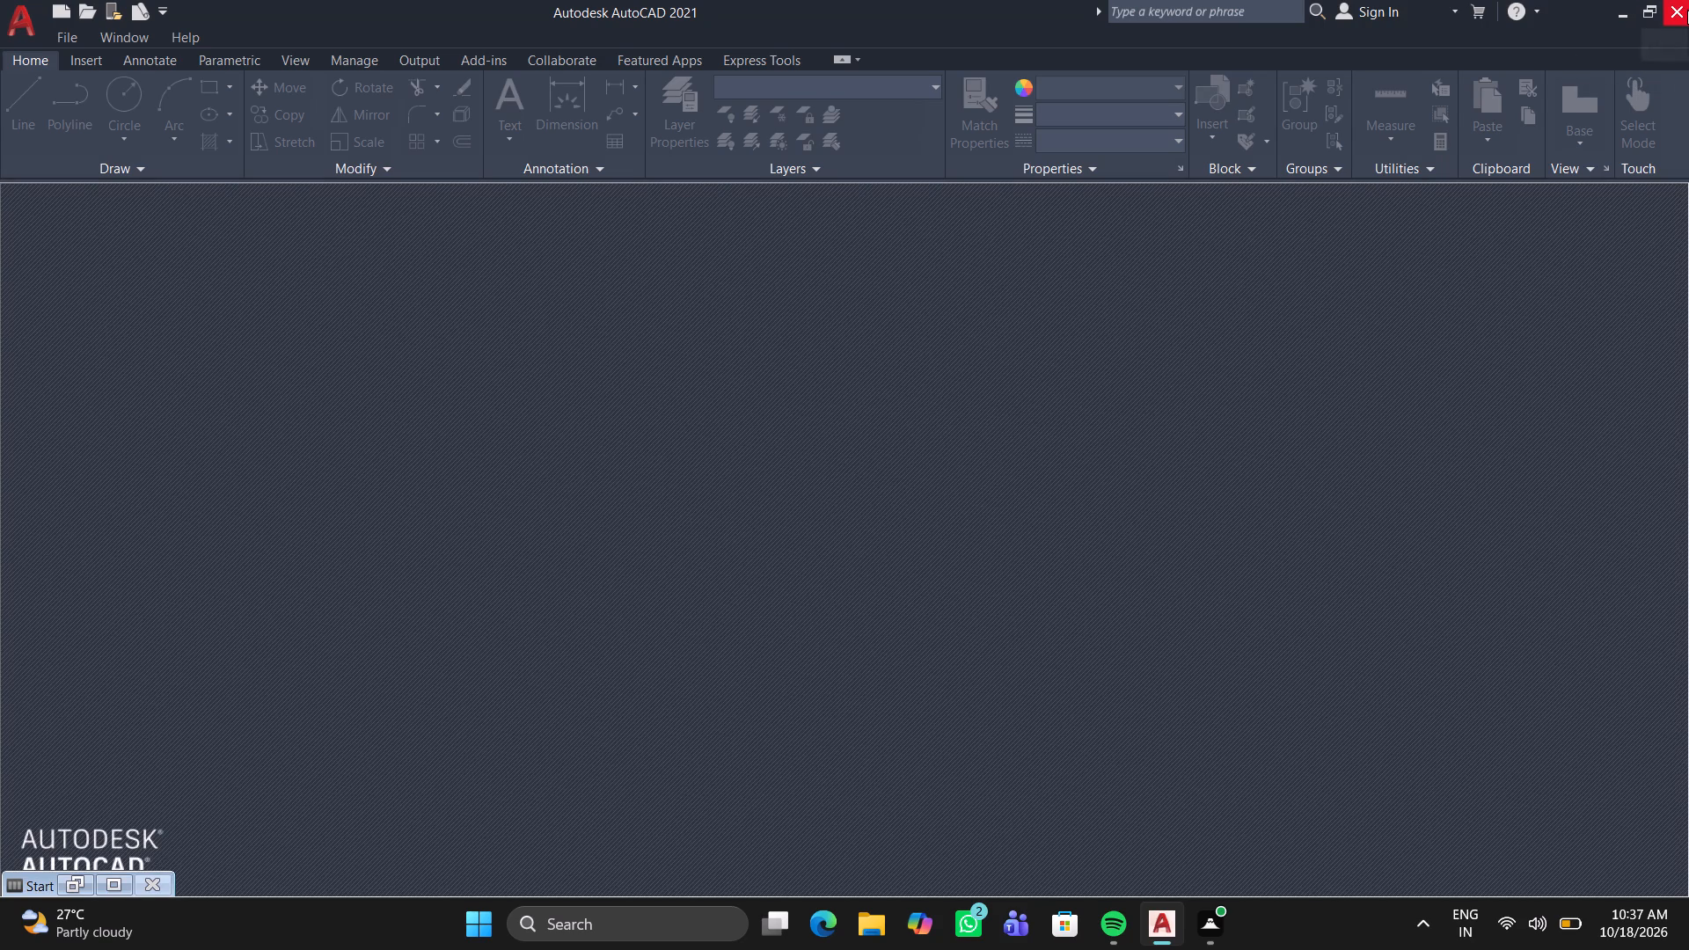
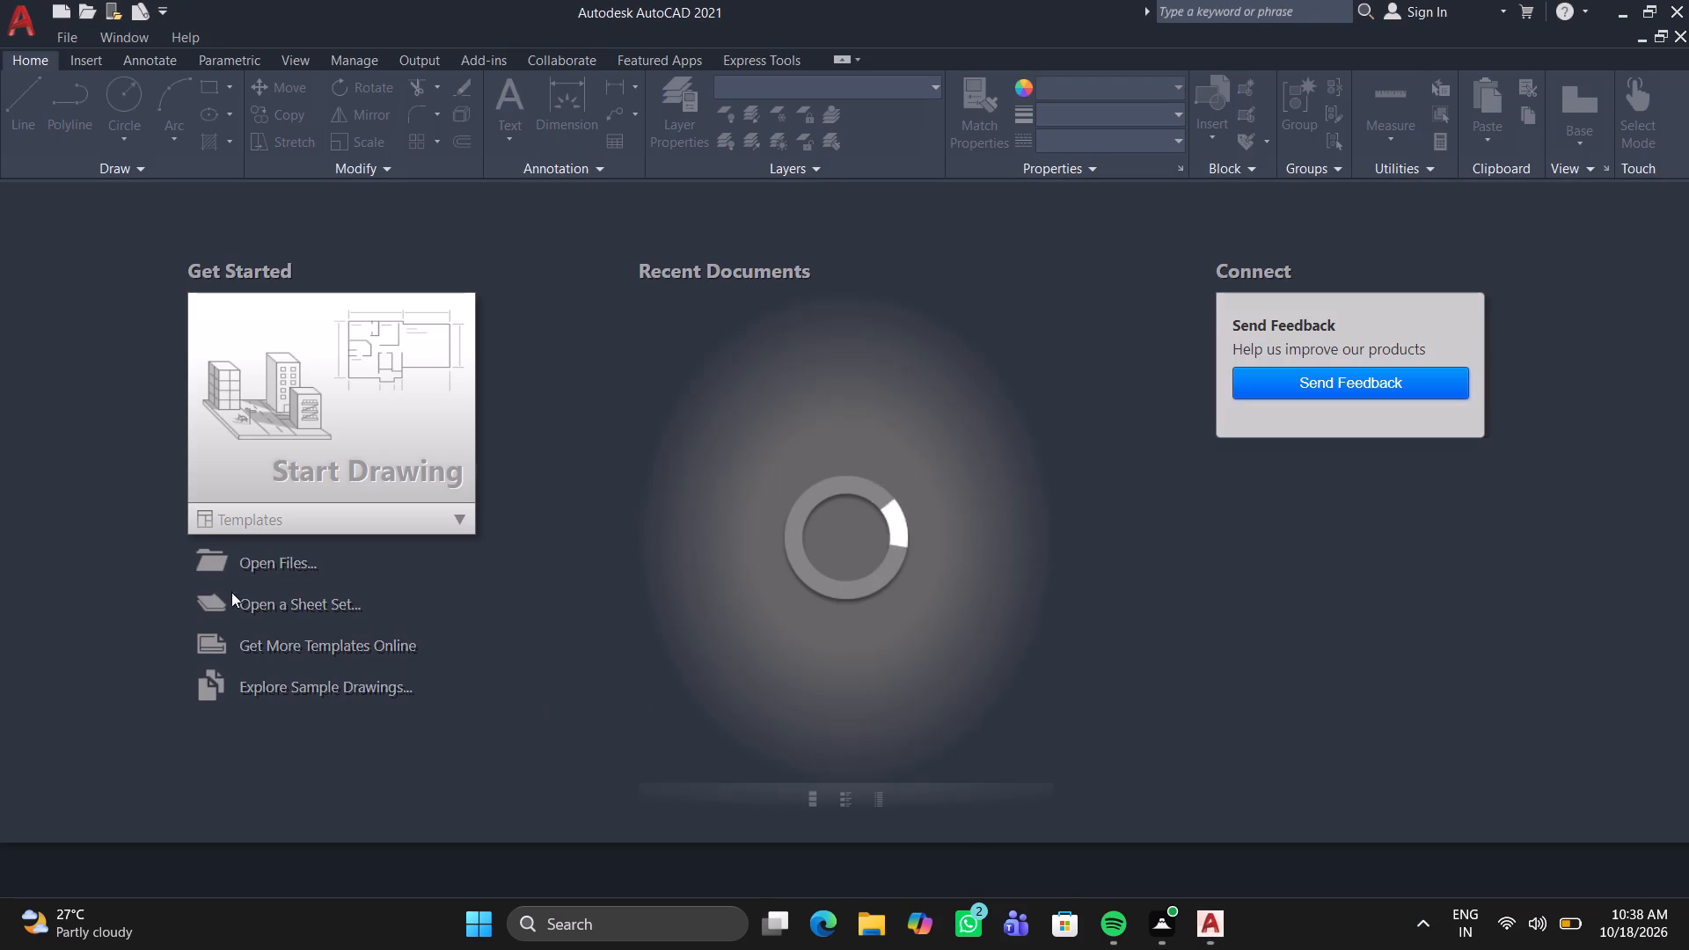
Start a new drawing from the Start page.
double_click(254, 435)
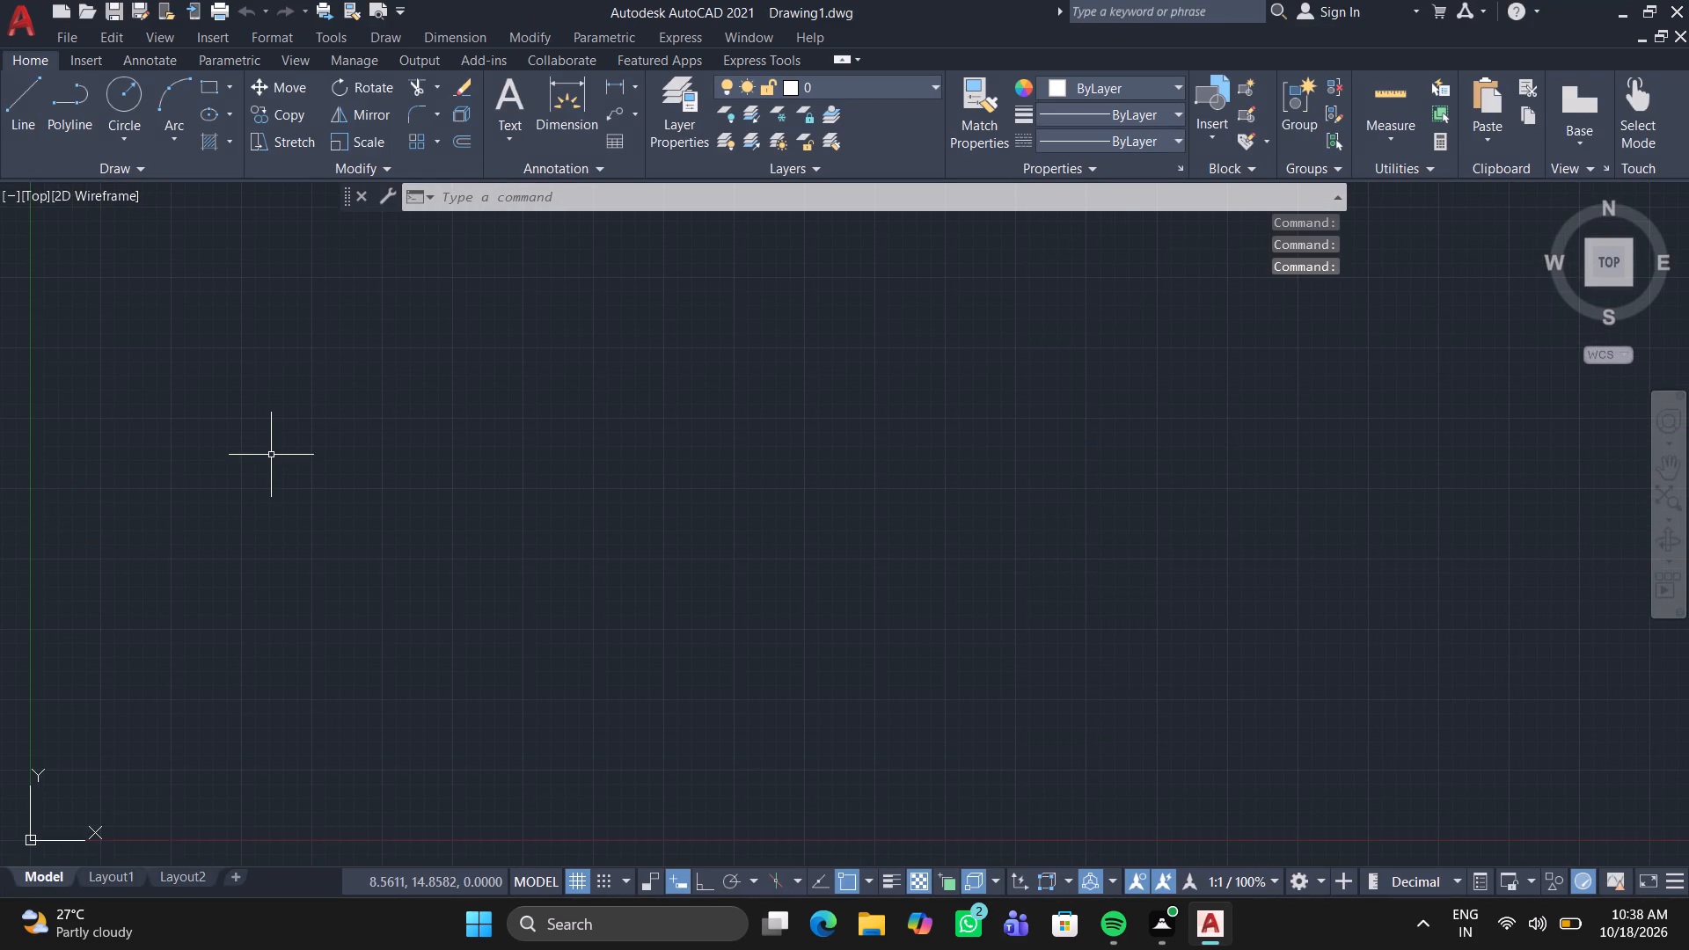
Set the drawing's length units to Engineering with 0'-0" precision.
type("un")
key("Return")
left_click(819, 311)
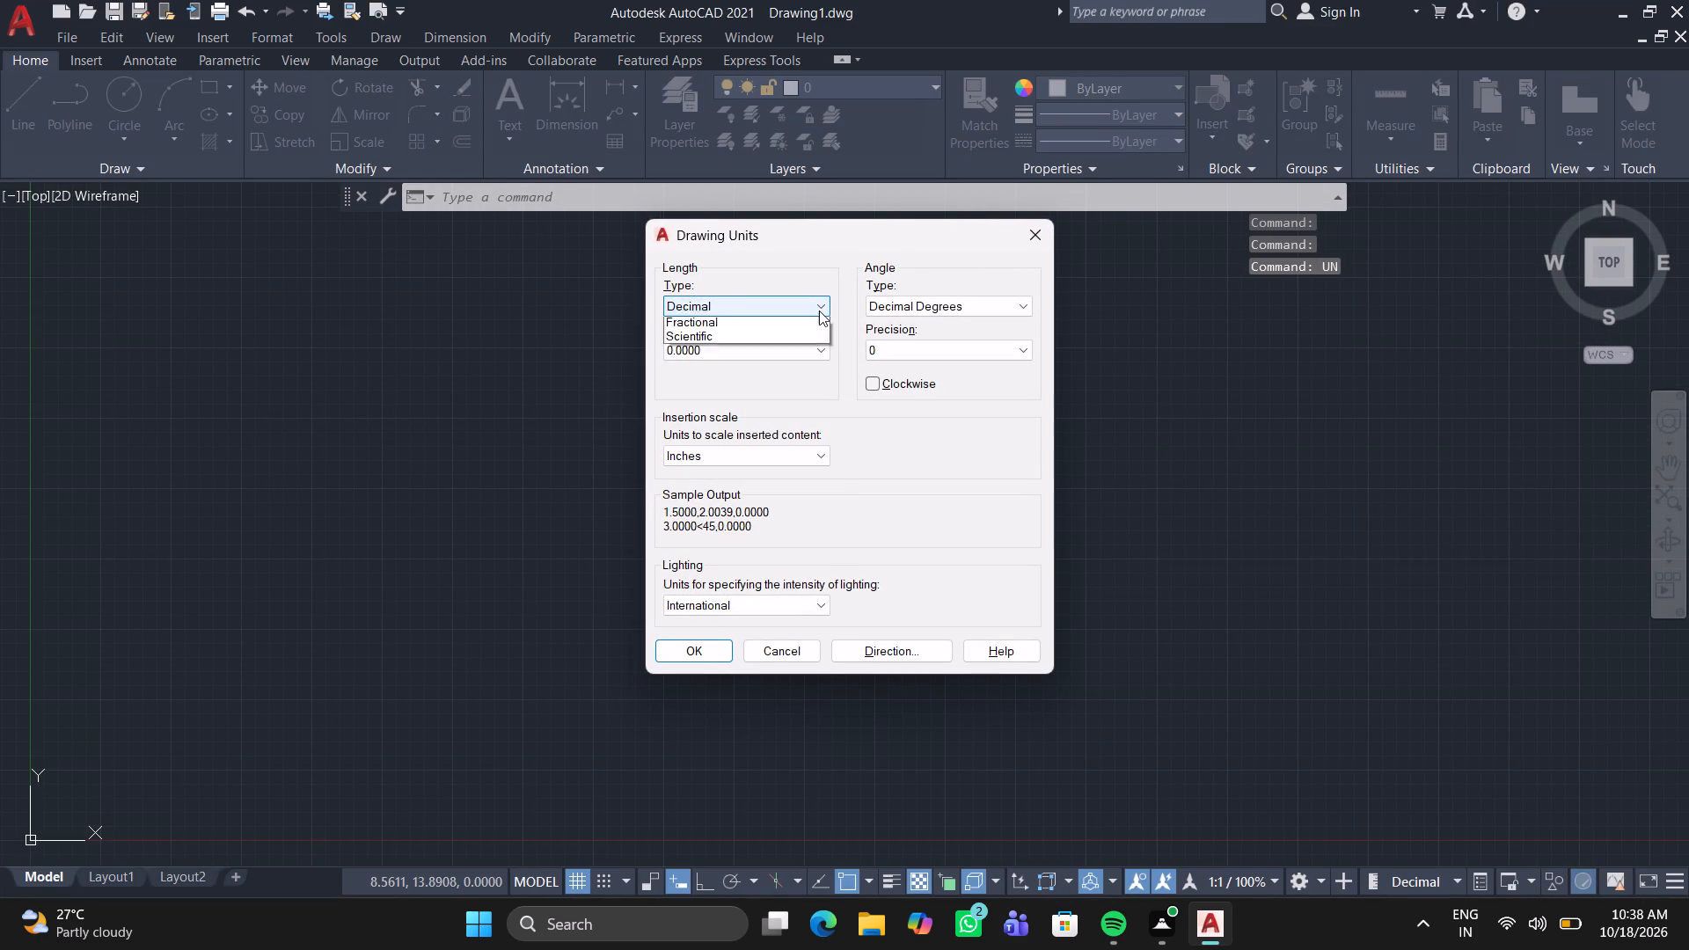
left_click(806, 351)
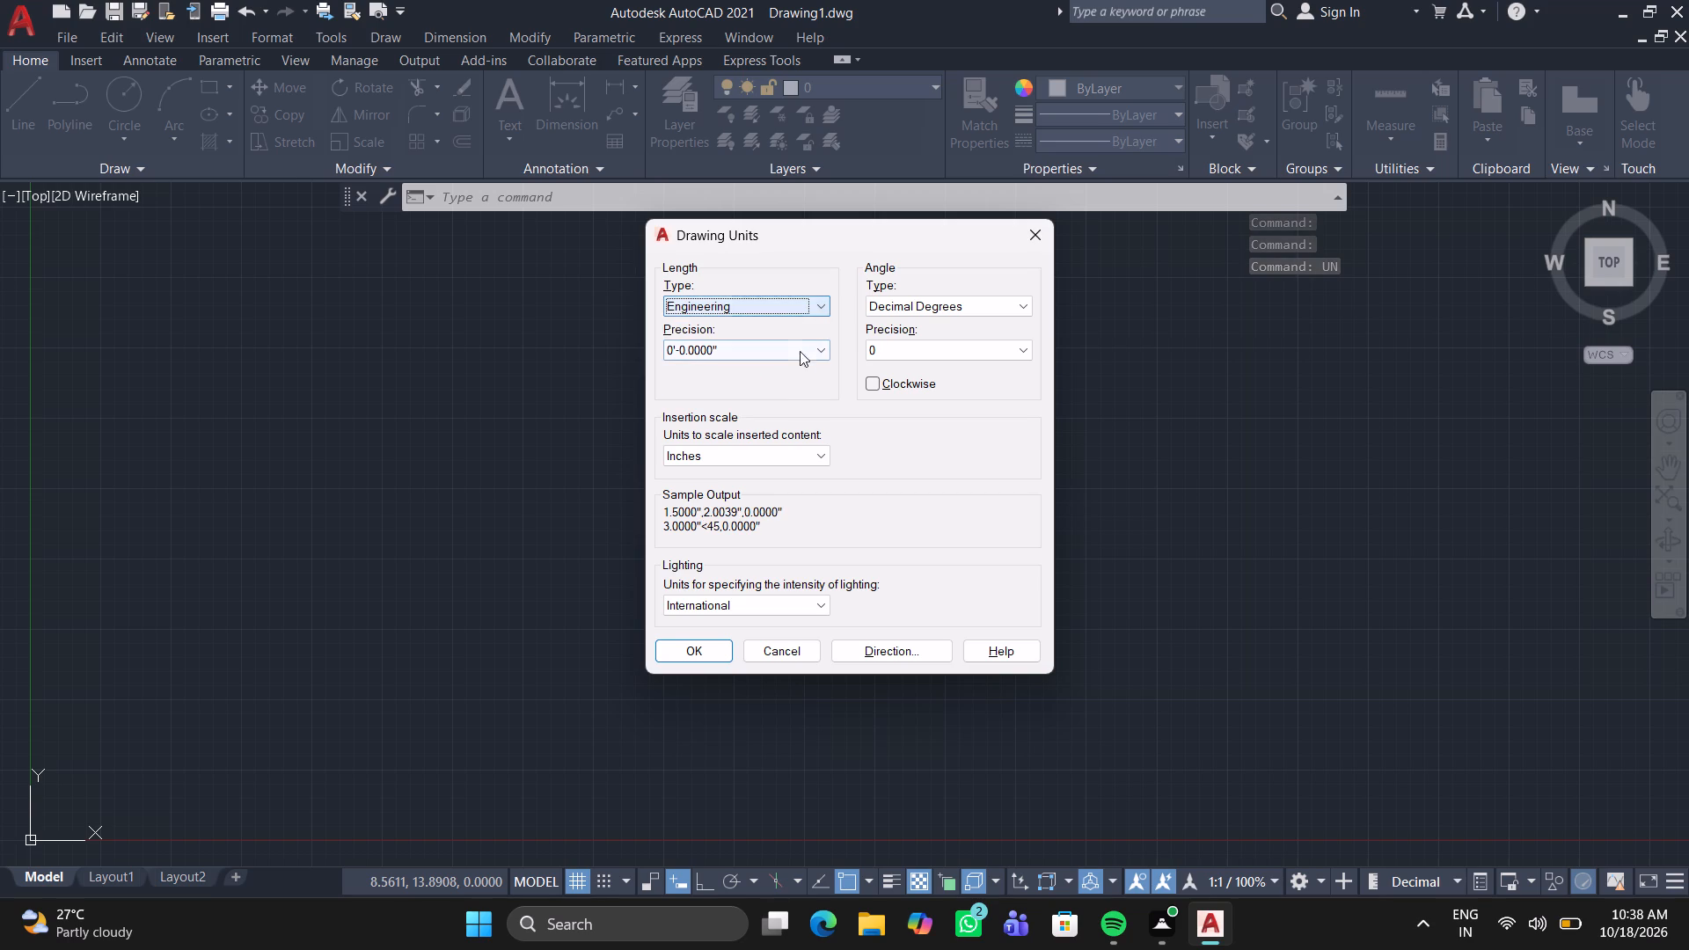
left_click(827, 357)
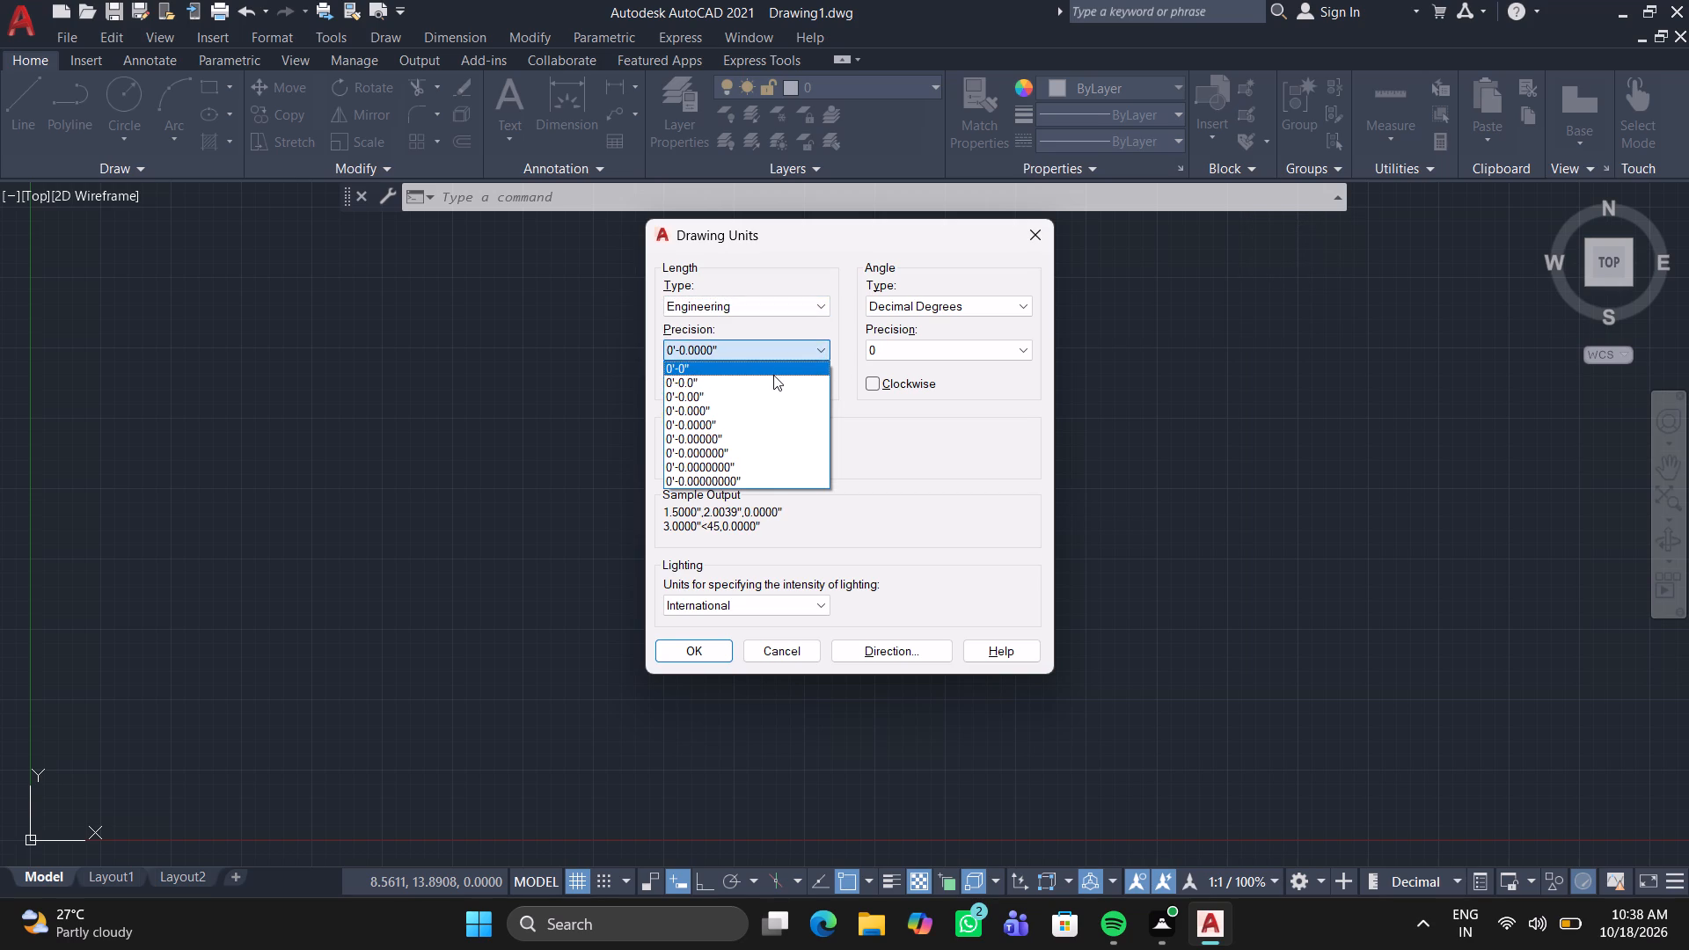
left_click(776, 371)
left_click(696, 650)
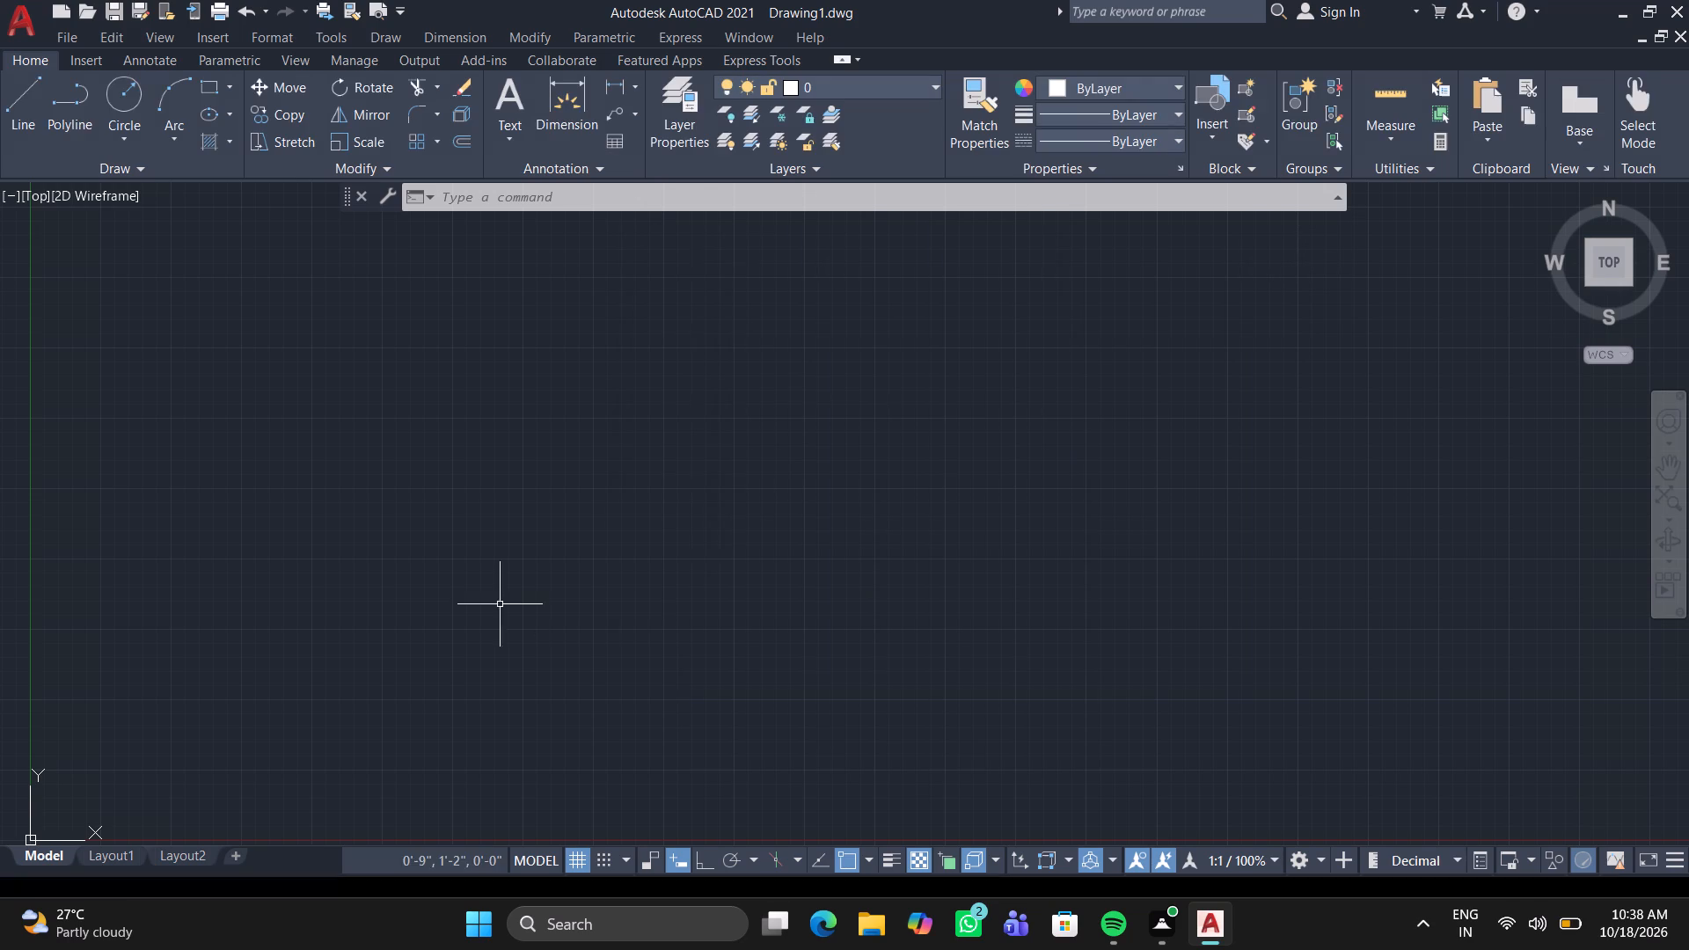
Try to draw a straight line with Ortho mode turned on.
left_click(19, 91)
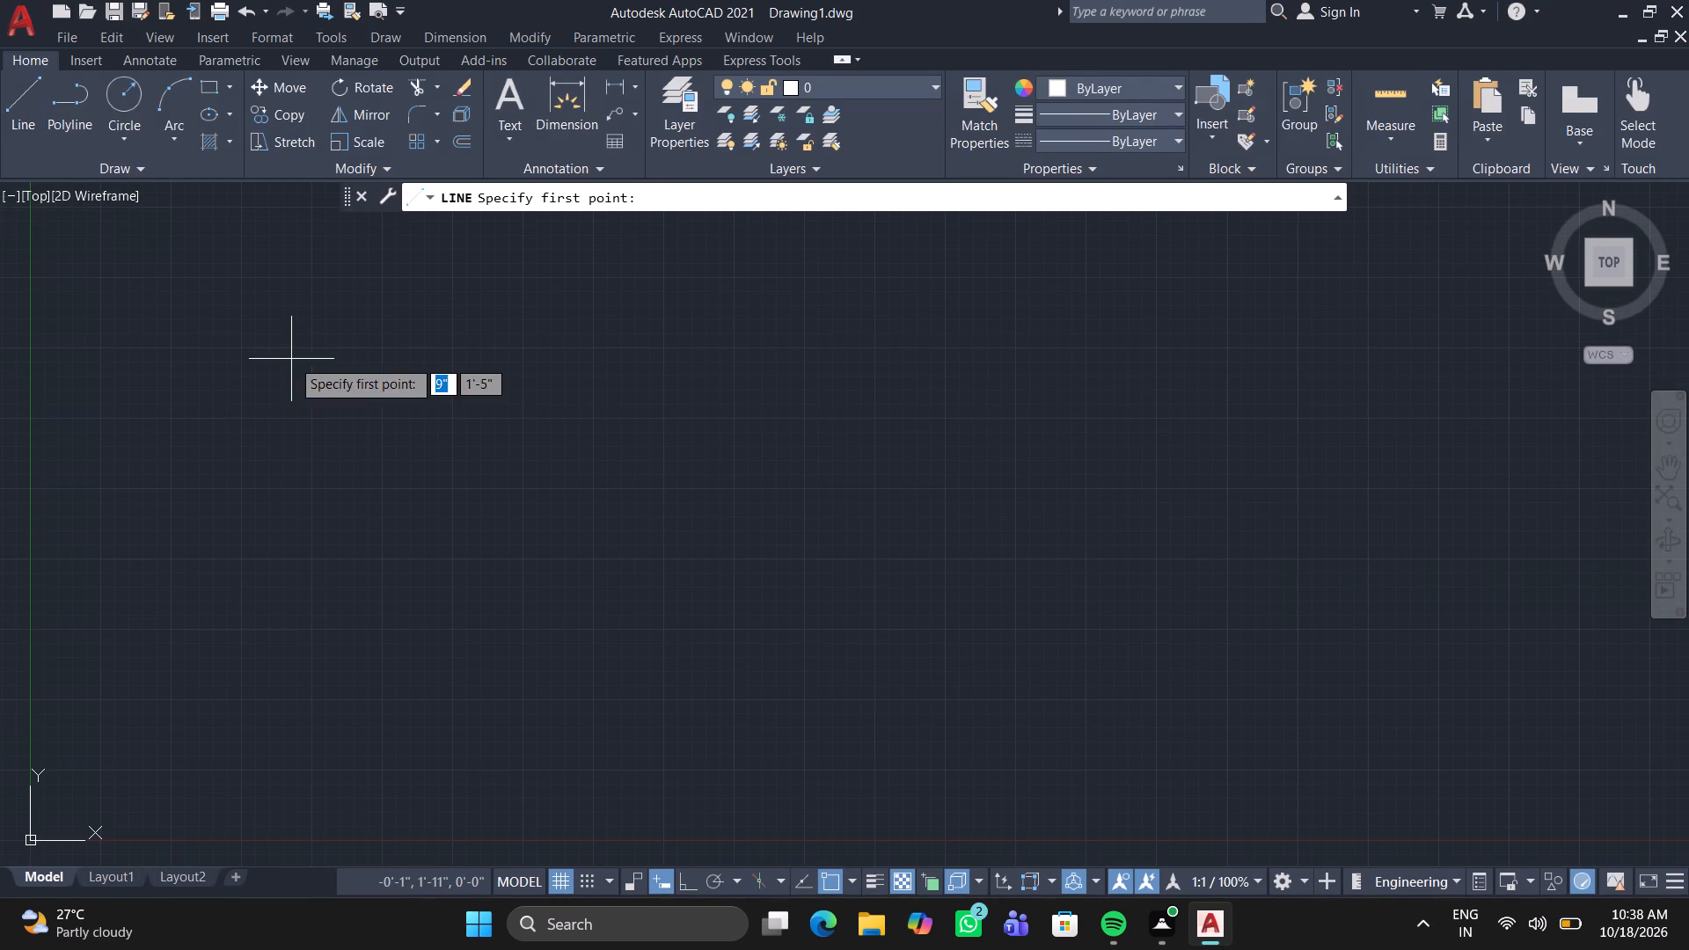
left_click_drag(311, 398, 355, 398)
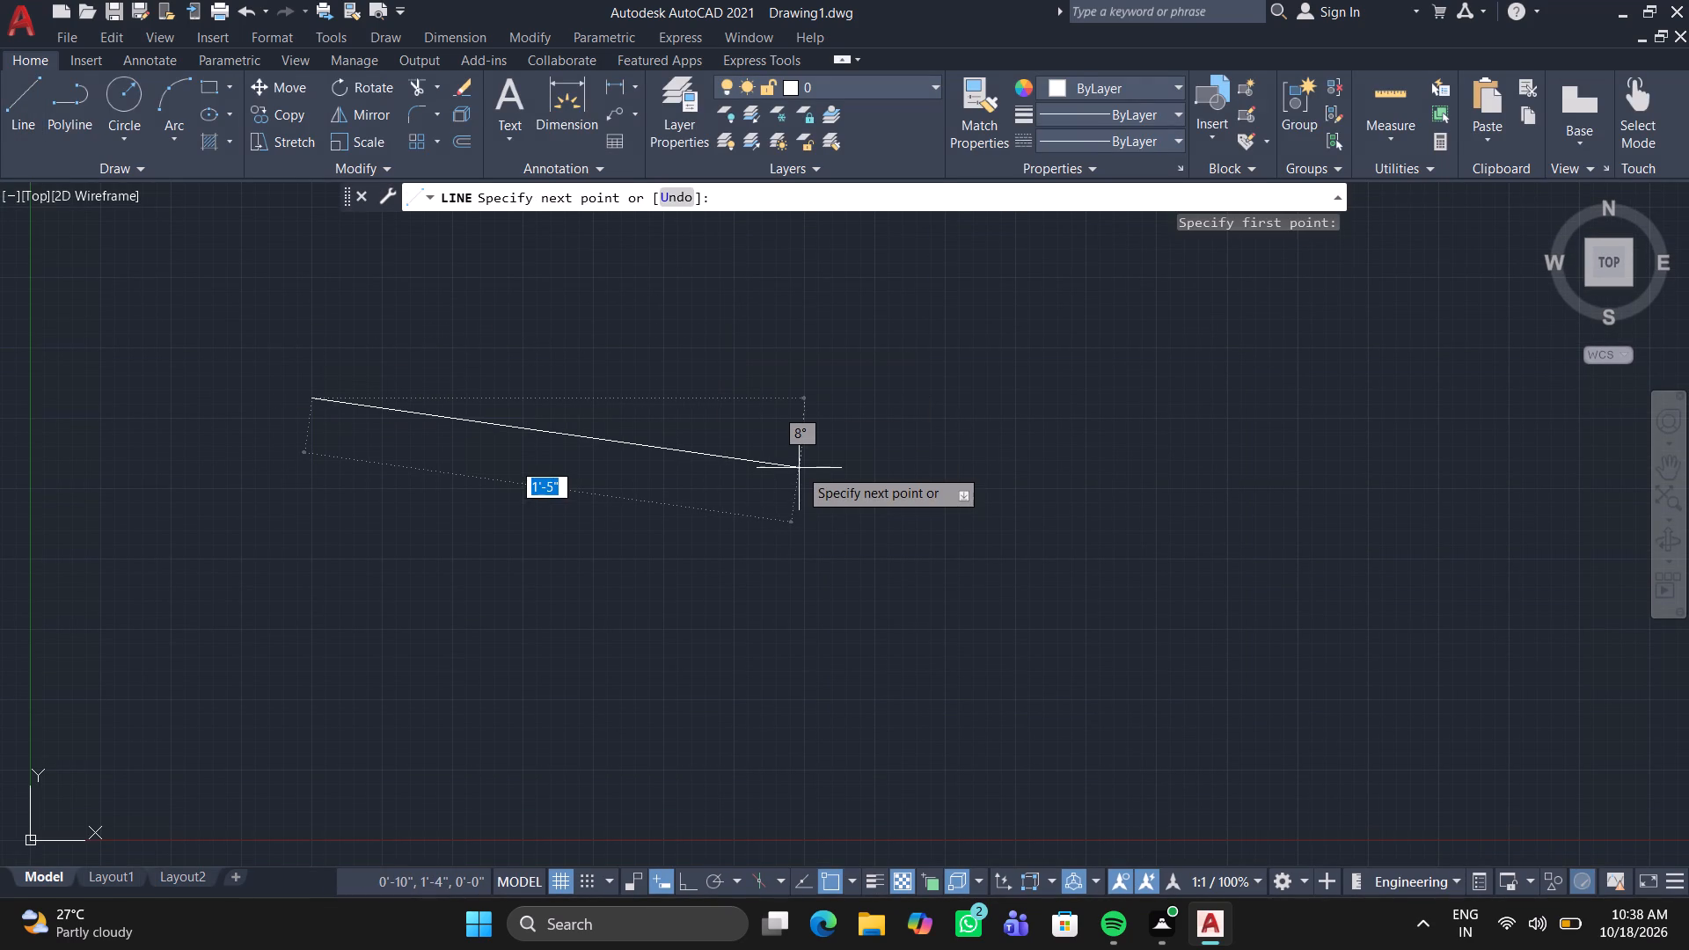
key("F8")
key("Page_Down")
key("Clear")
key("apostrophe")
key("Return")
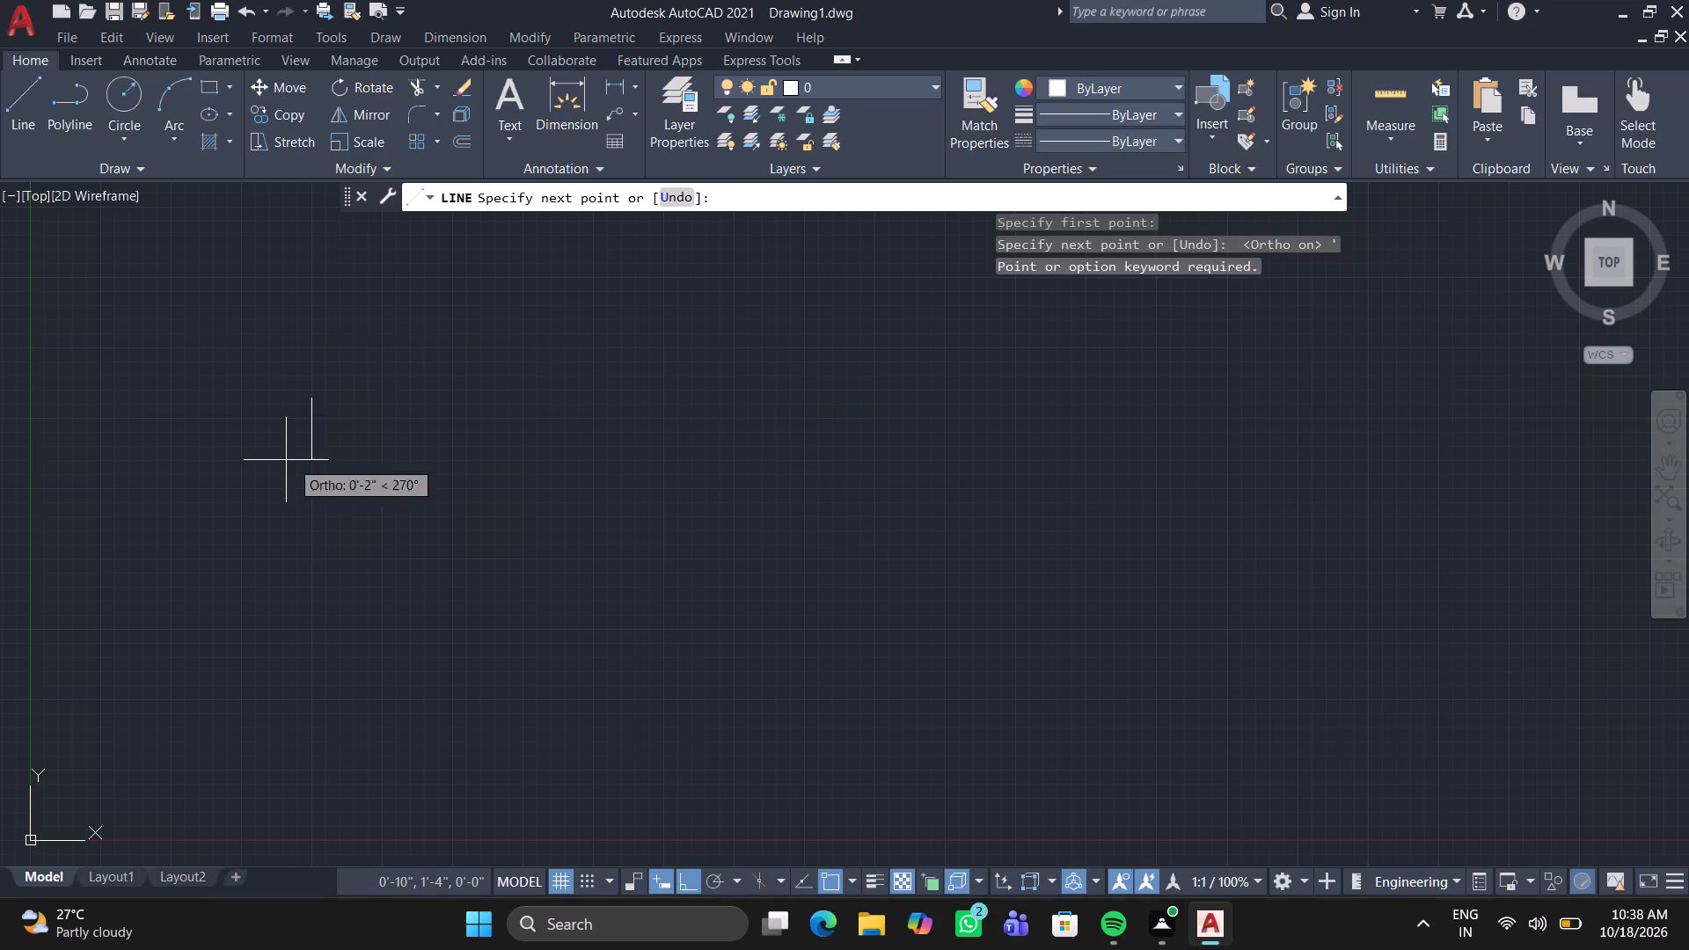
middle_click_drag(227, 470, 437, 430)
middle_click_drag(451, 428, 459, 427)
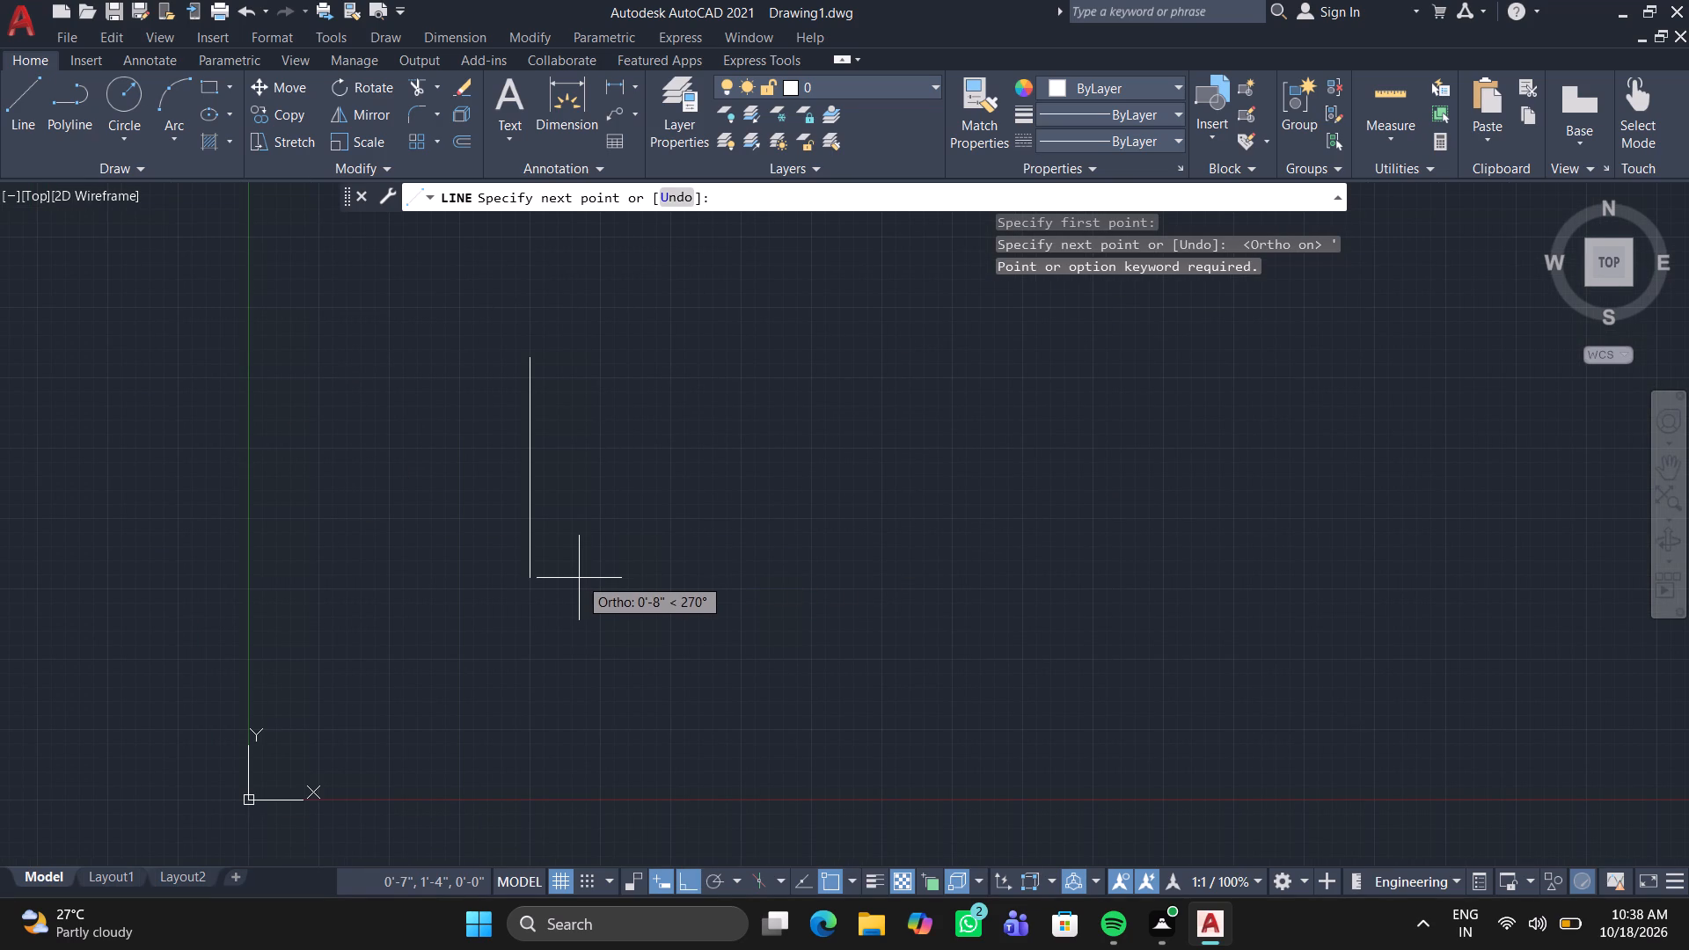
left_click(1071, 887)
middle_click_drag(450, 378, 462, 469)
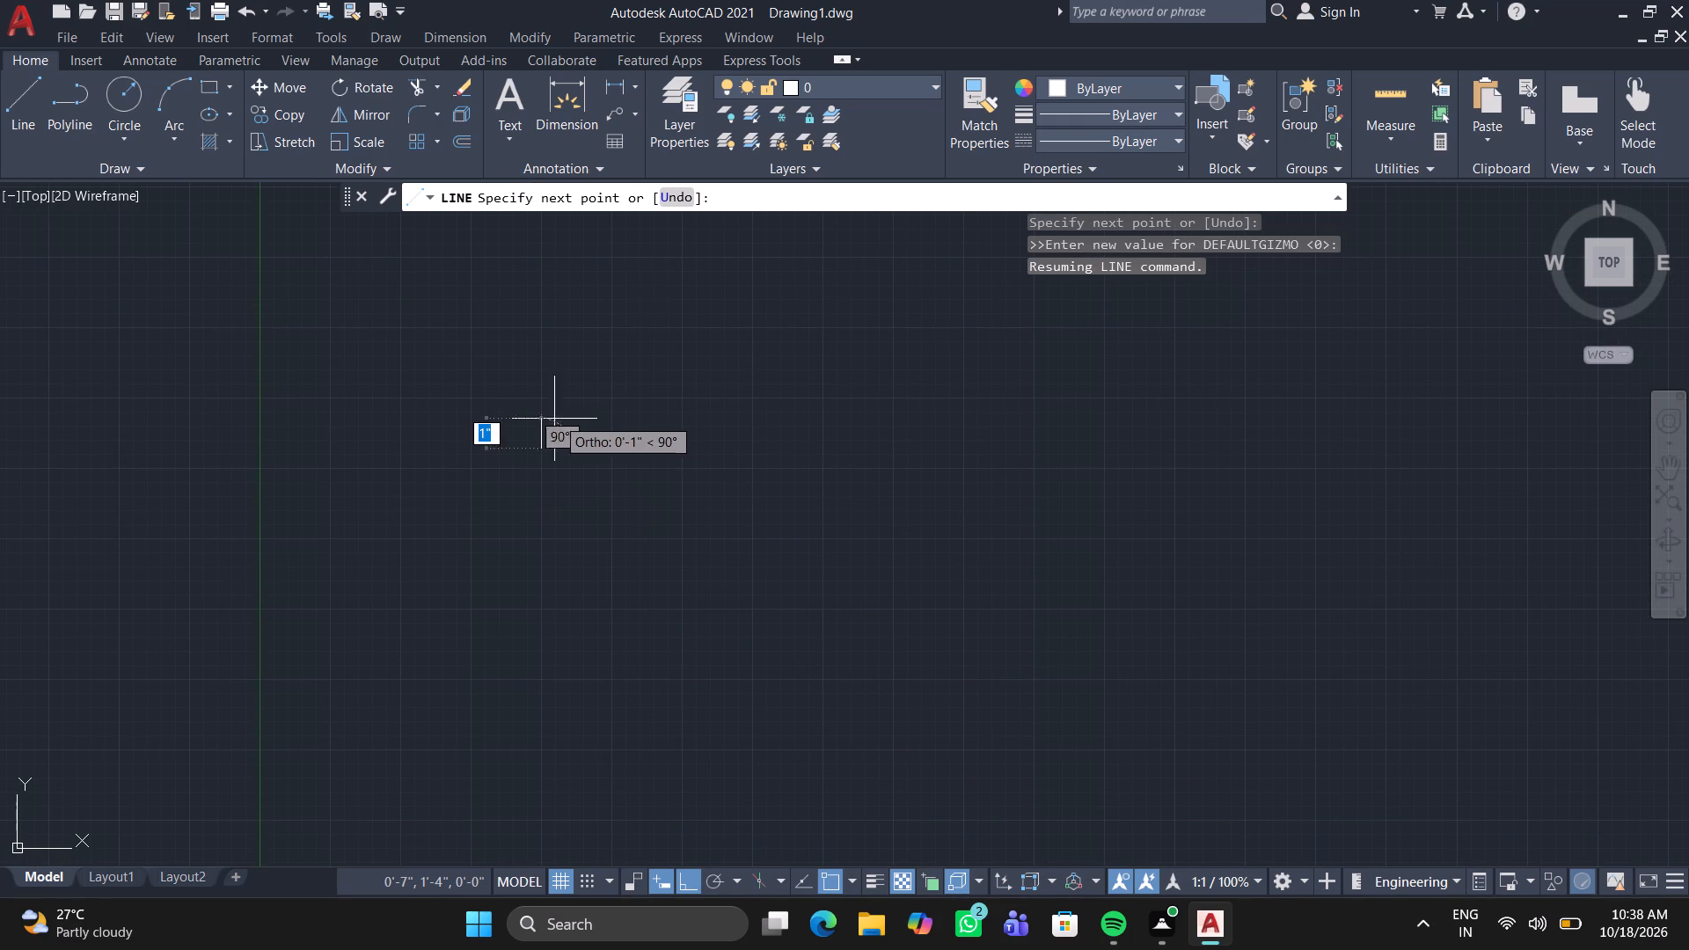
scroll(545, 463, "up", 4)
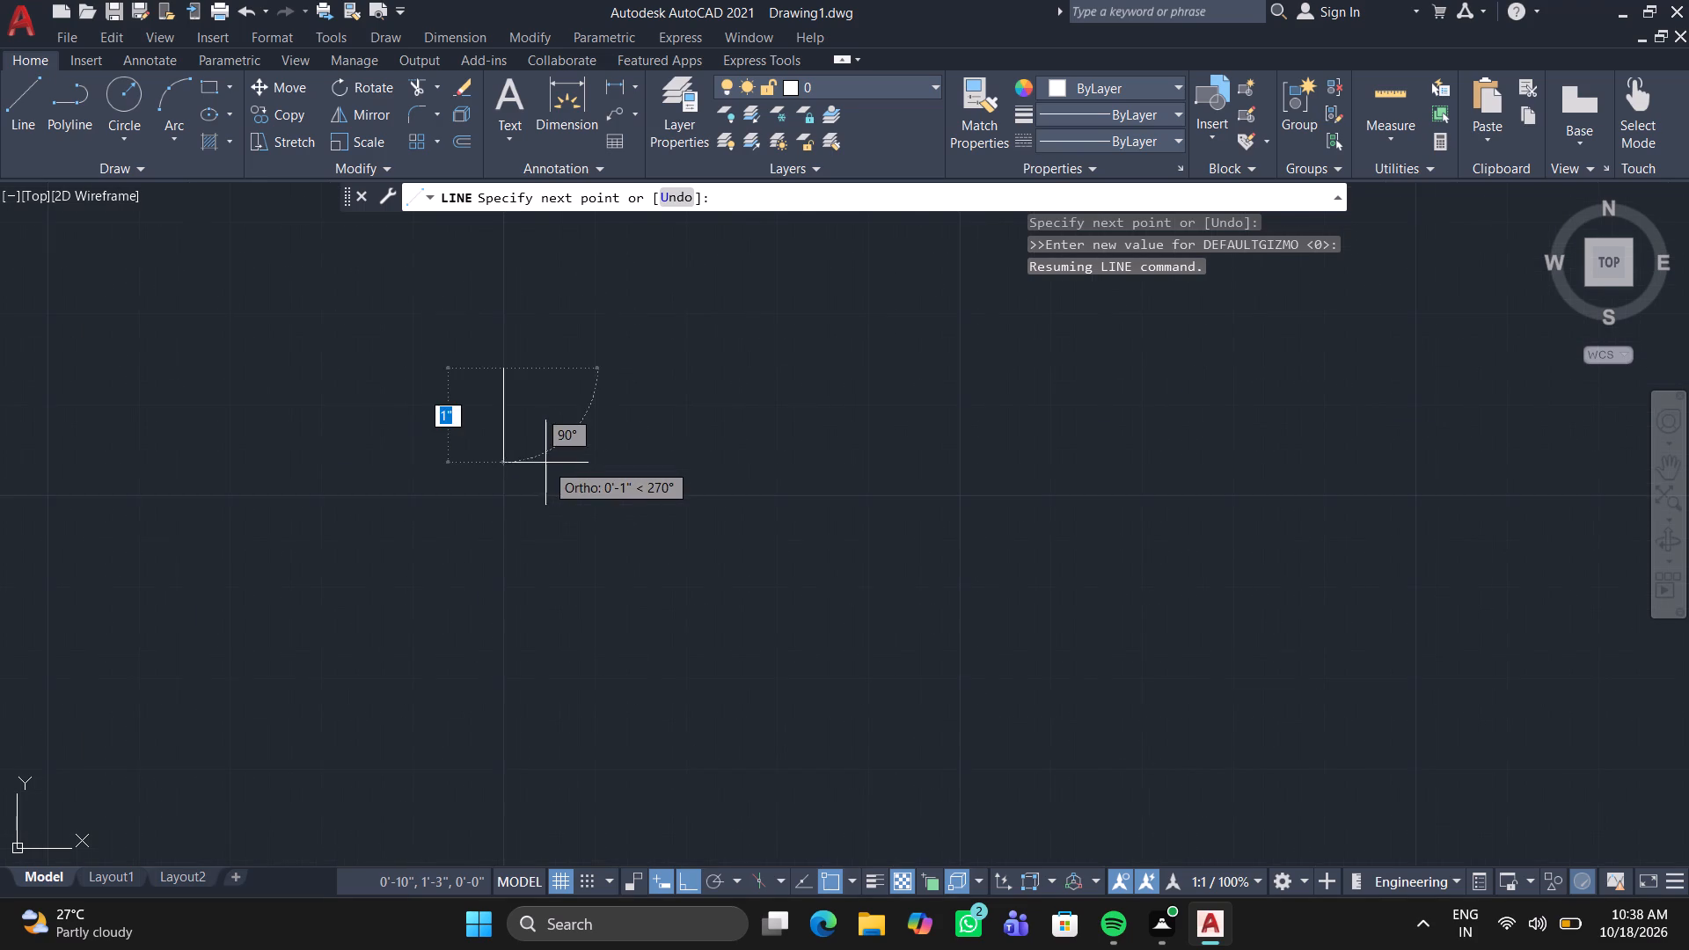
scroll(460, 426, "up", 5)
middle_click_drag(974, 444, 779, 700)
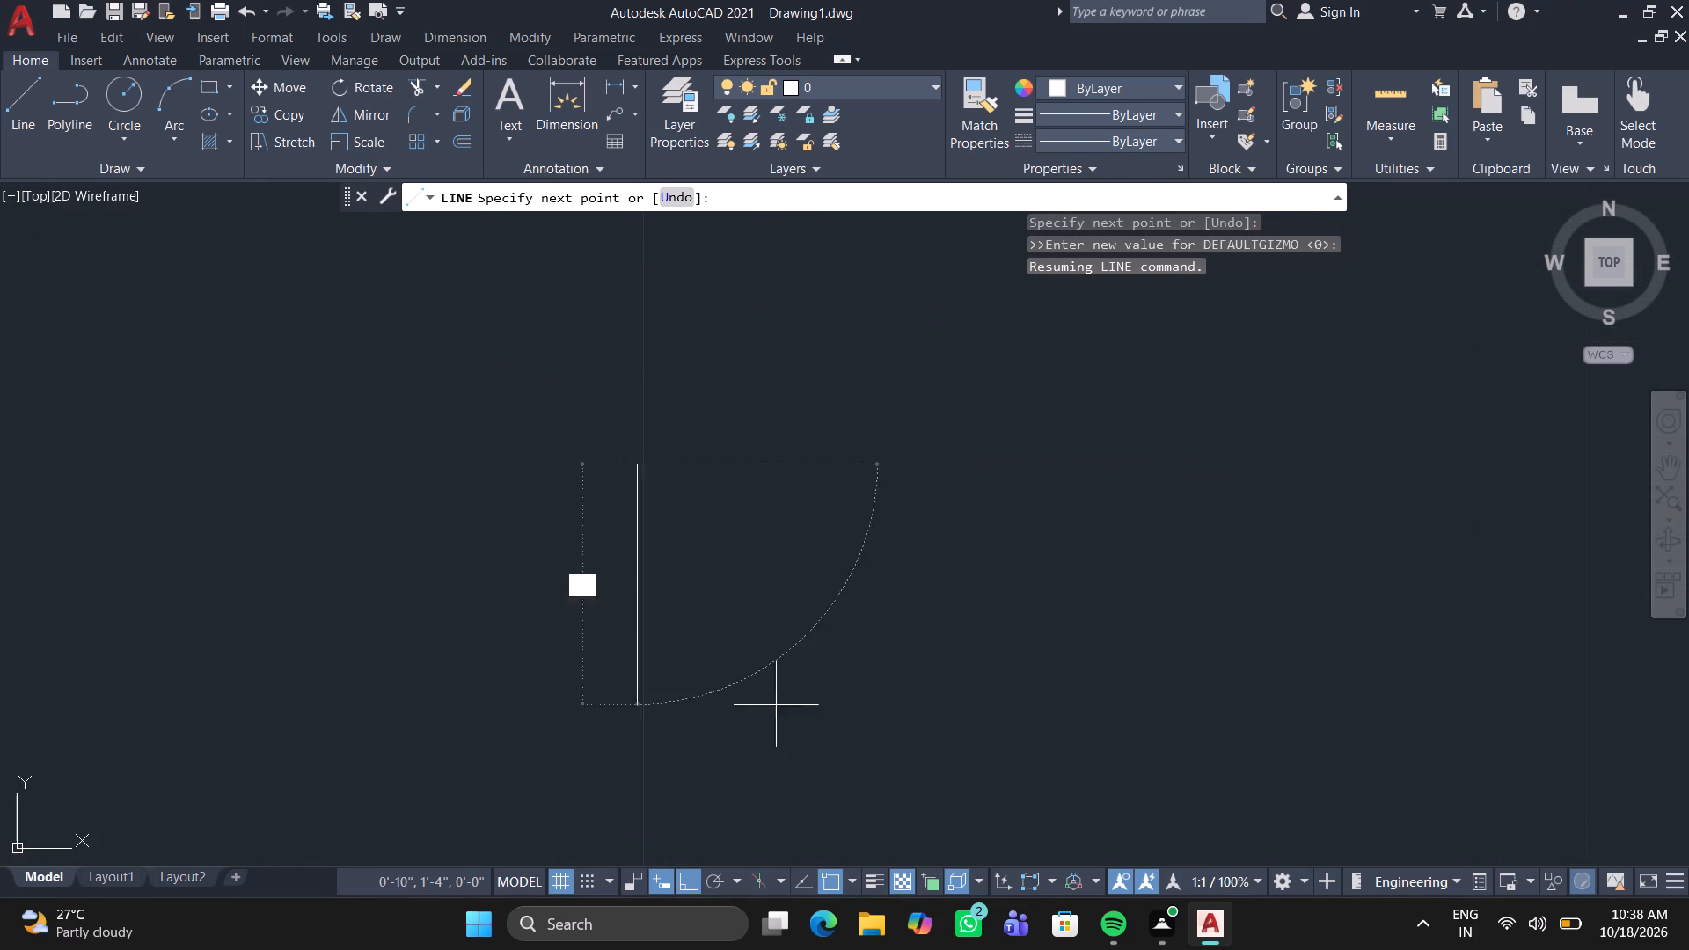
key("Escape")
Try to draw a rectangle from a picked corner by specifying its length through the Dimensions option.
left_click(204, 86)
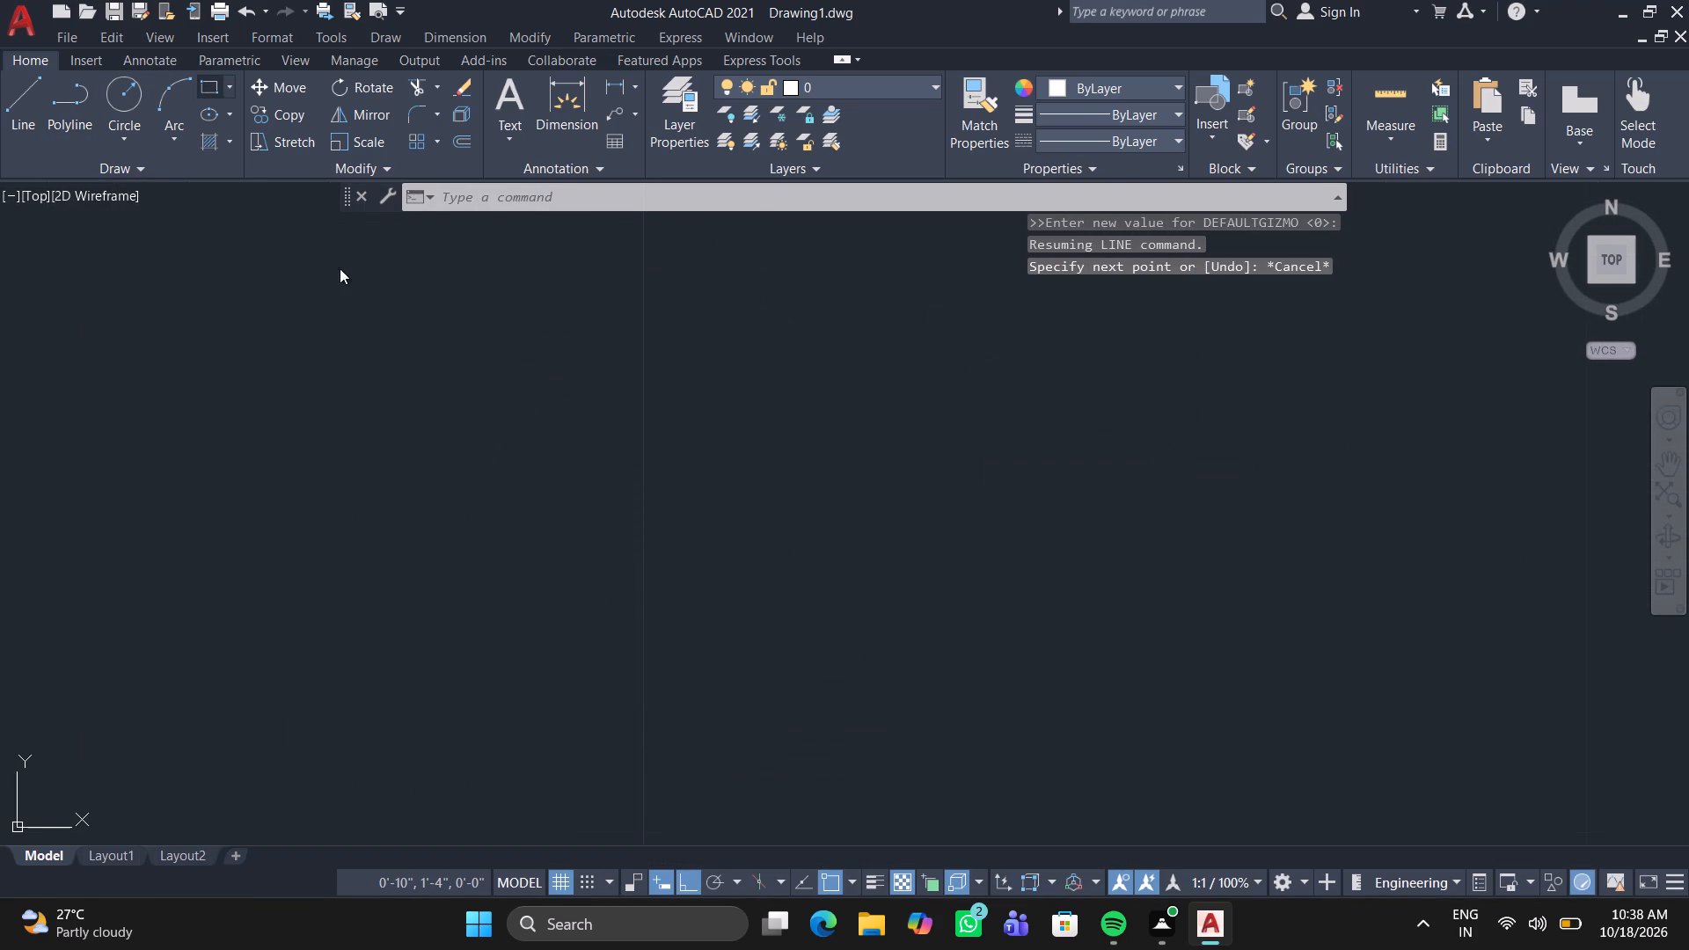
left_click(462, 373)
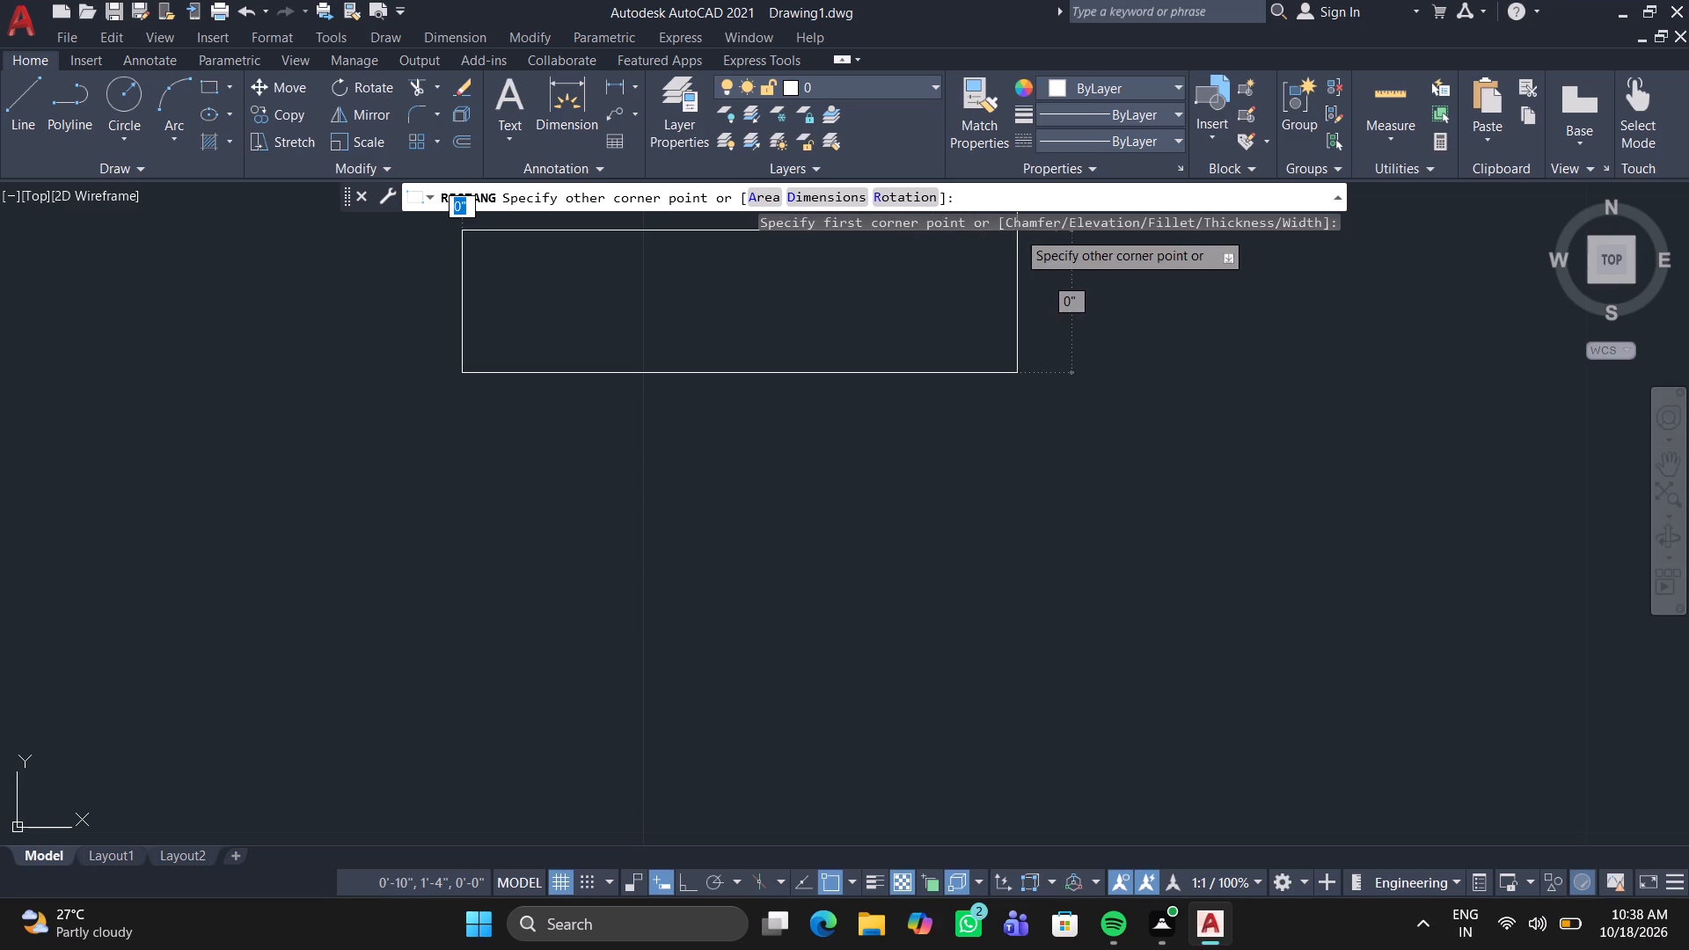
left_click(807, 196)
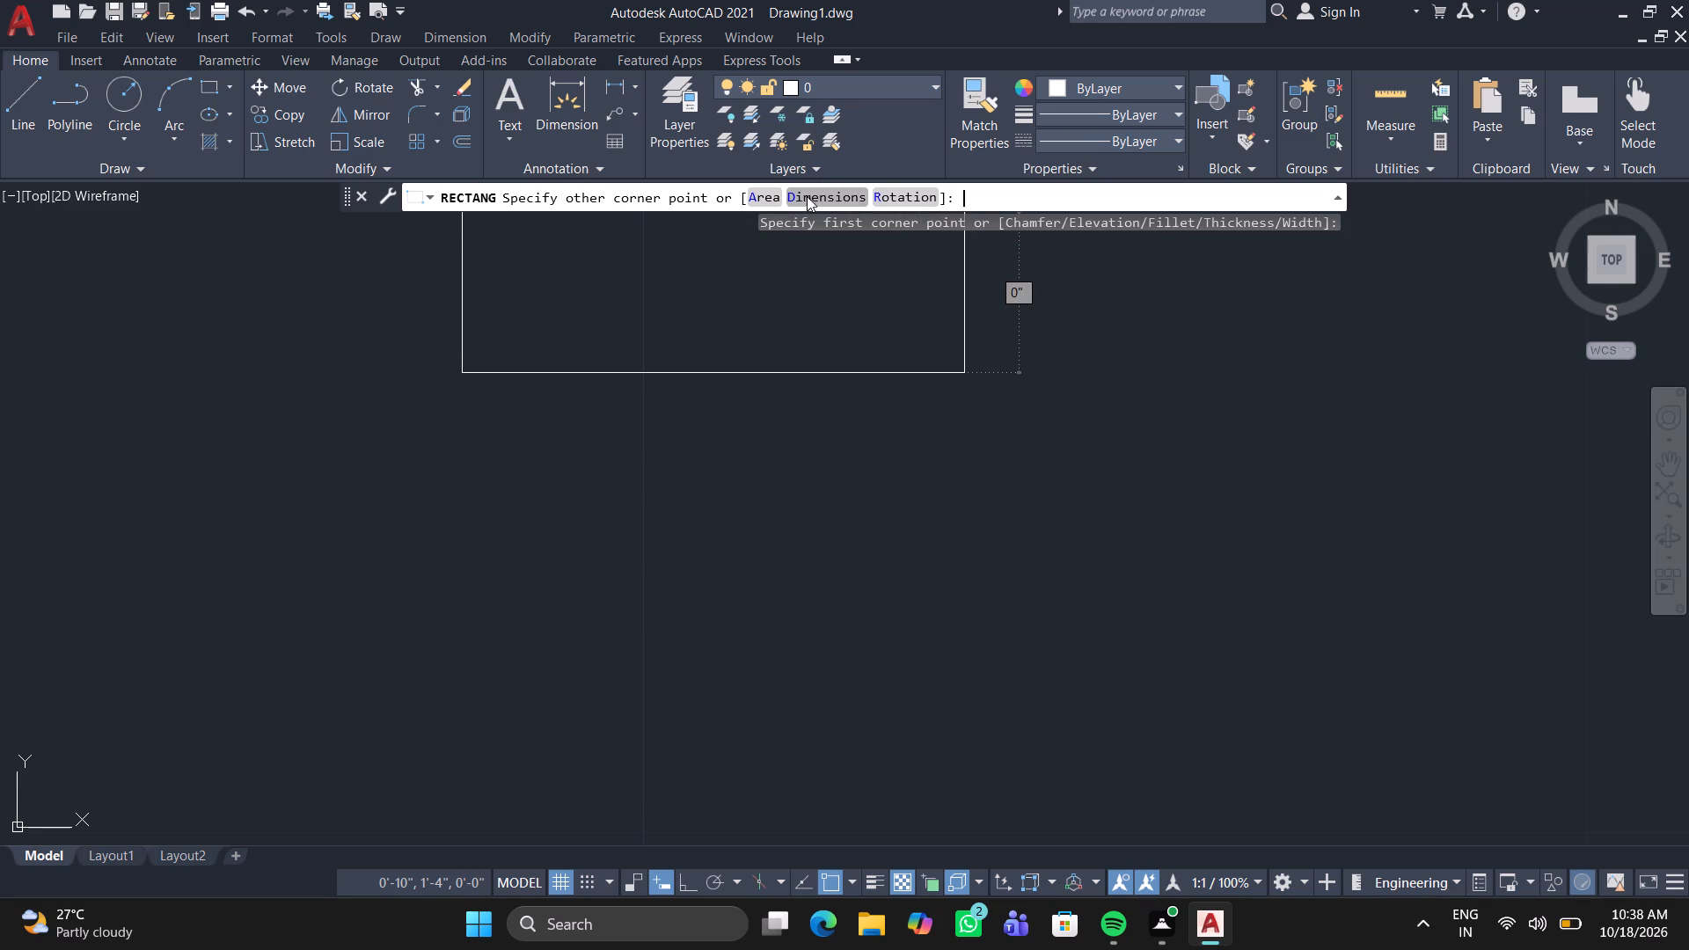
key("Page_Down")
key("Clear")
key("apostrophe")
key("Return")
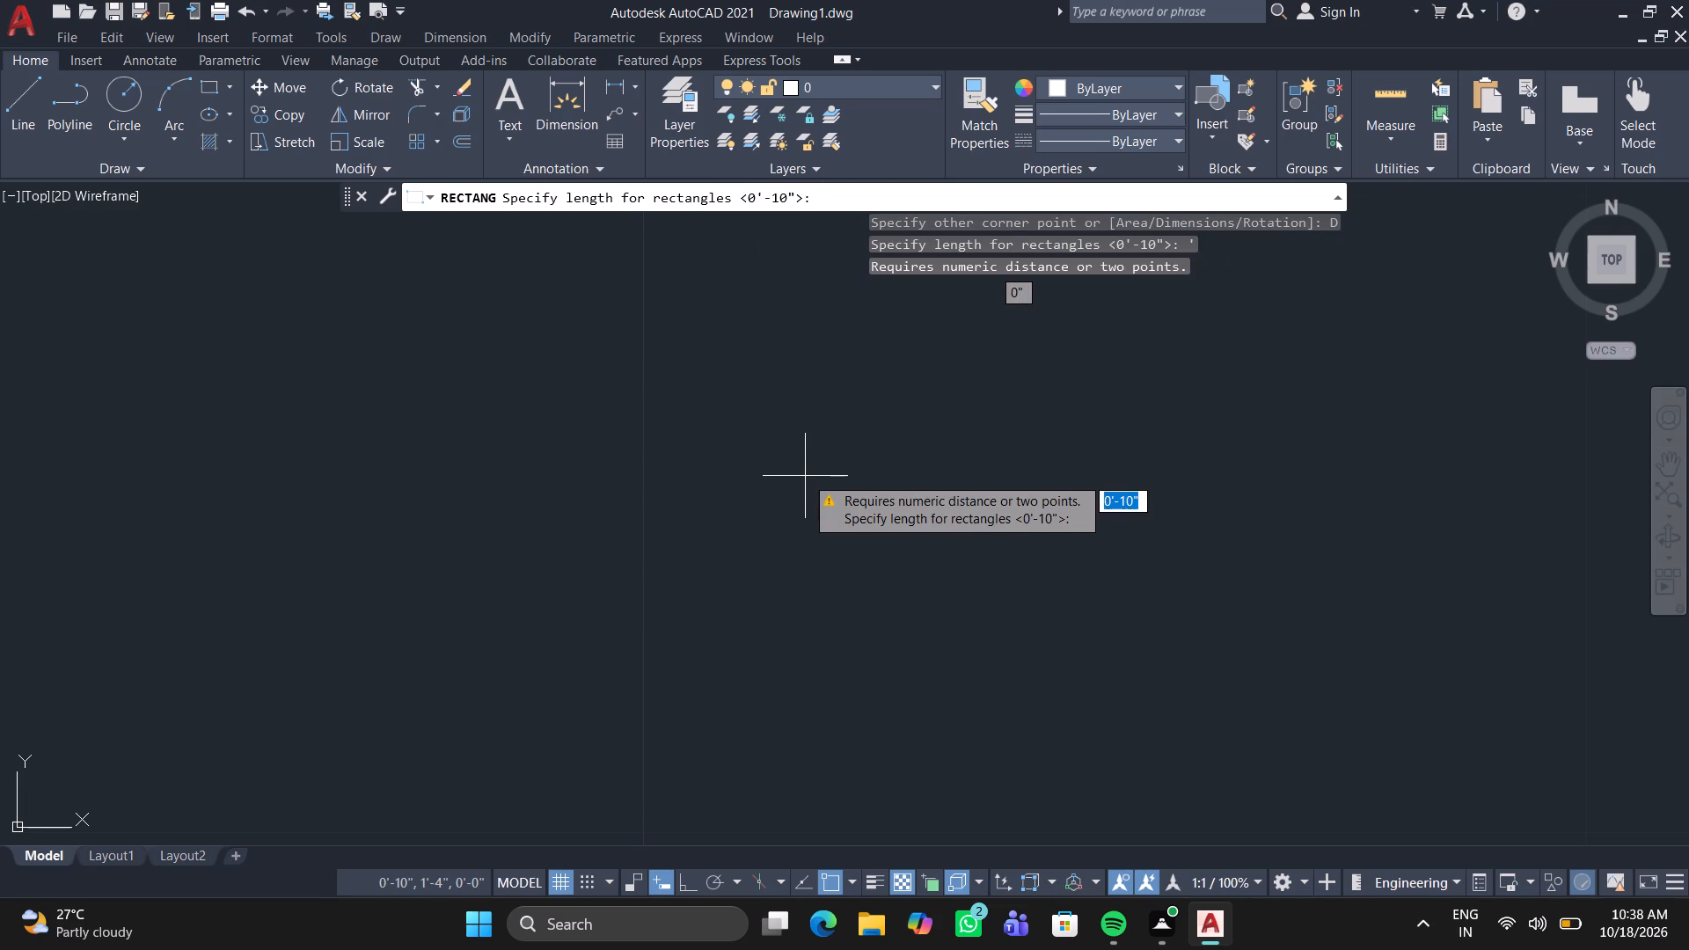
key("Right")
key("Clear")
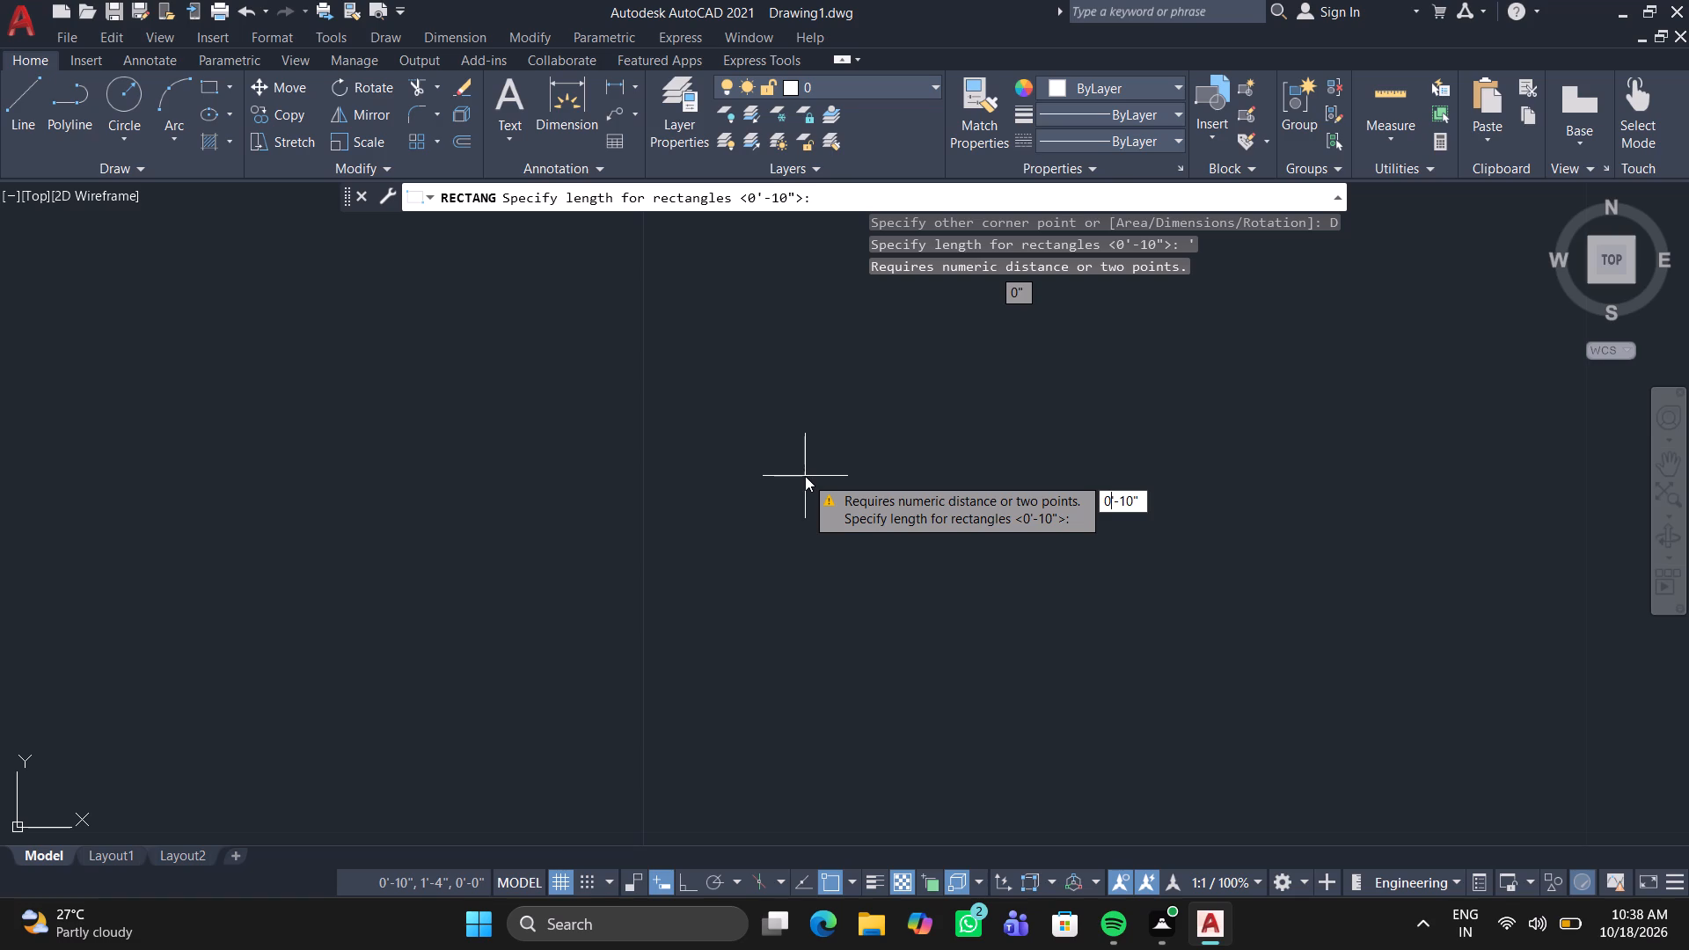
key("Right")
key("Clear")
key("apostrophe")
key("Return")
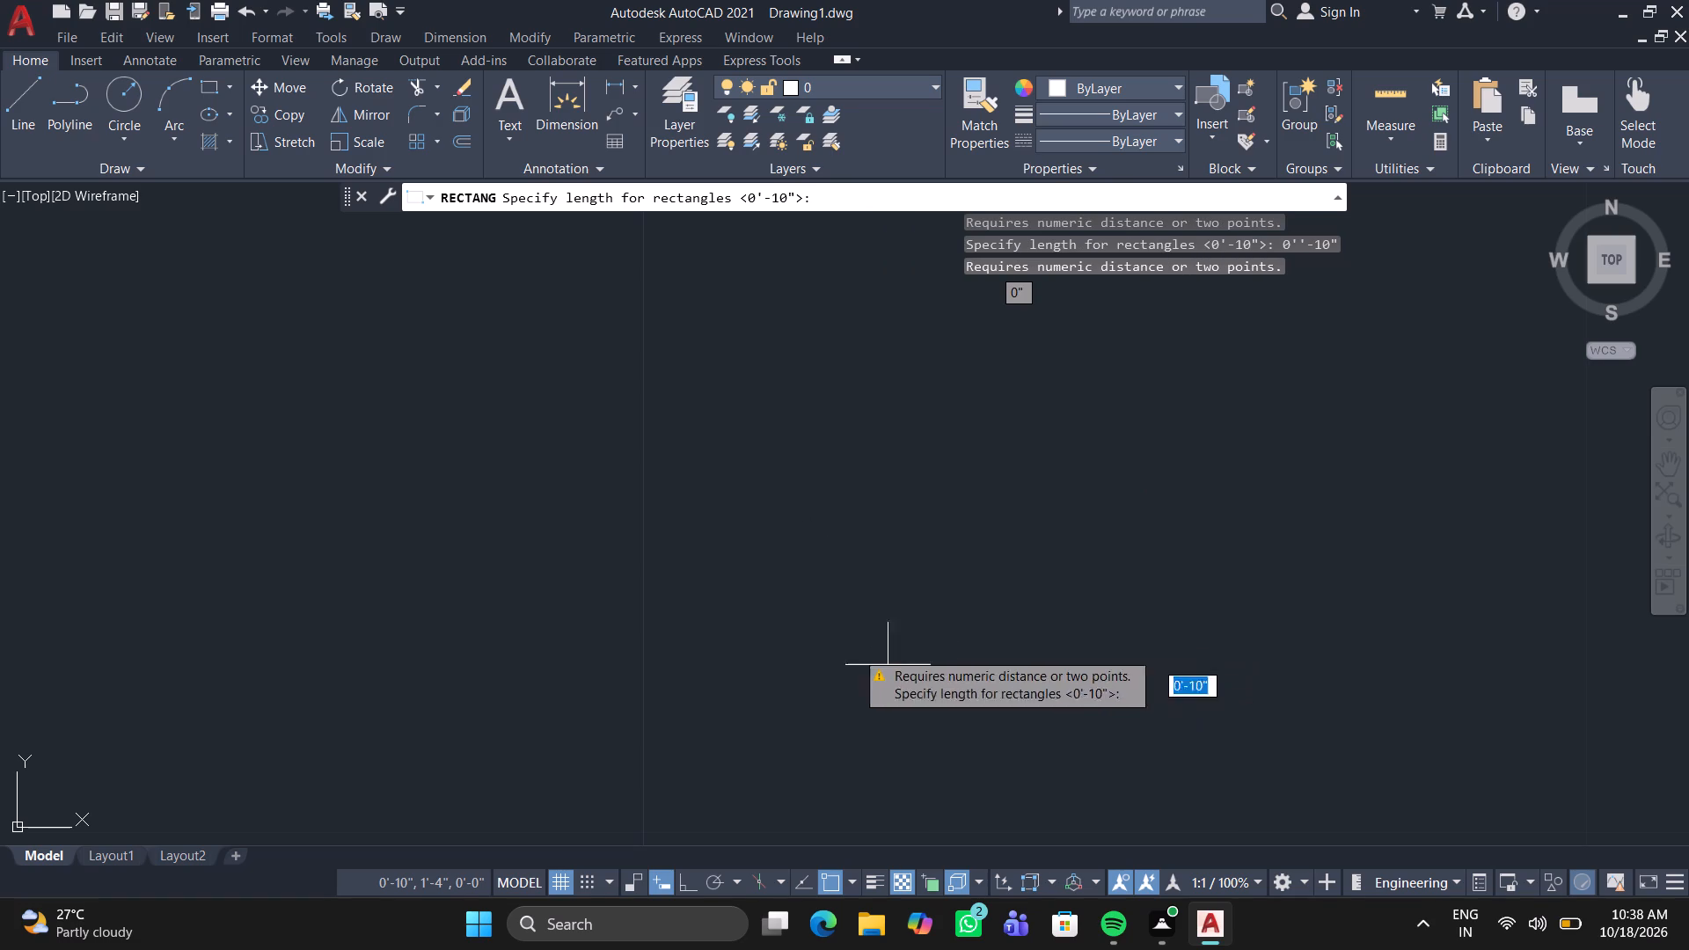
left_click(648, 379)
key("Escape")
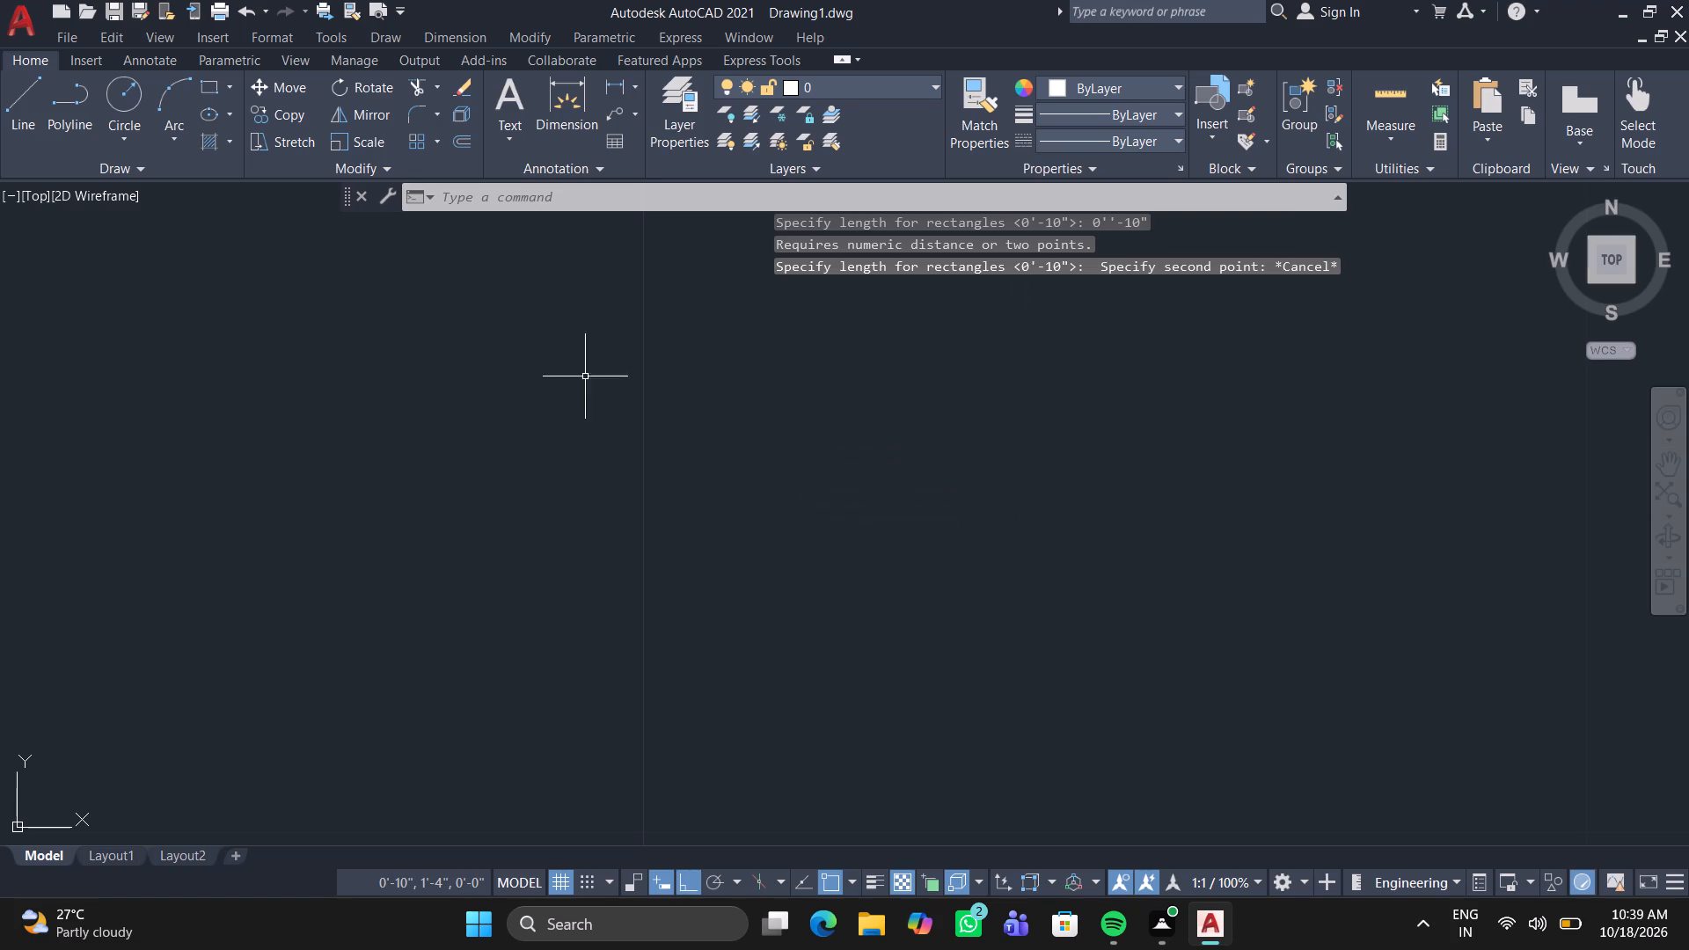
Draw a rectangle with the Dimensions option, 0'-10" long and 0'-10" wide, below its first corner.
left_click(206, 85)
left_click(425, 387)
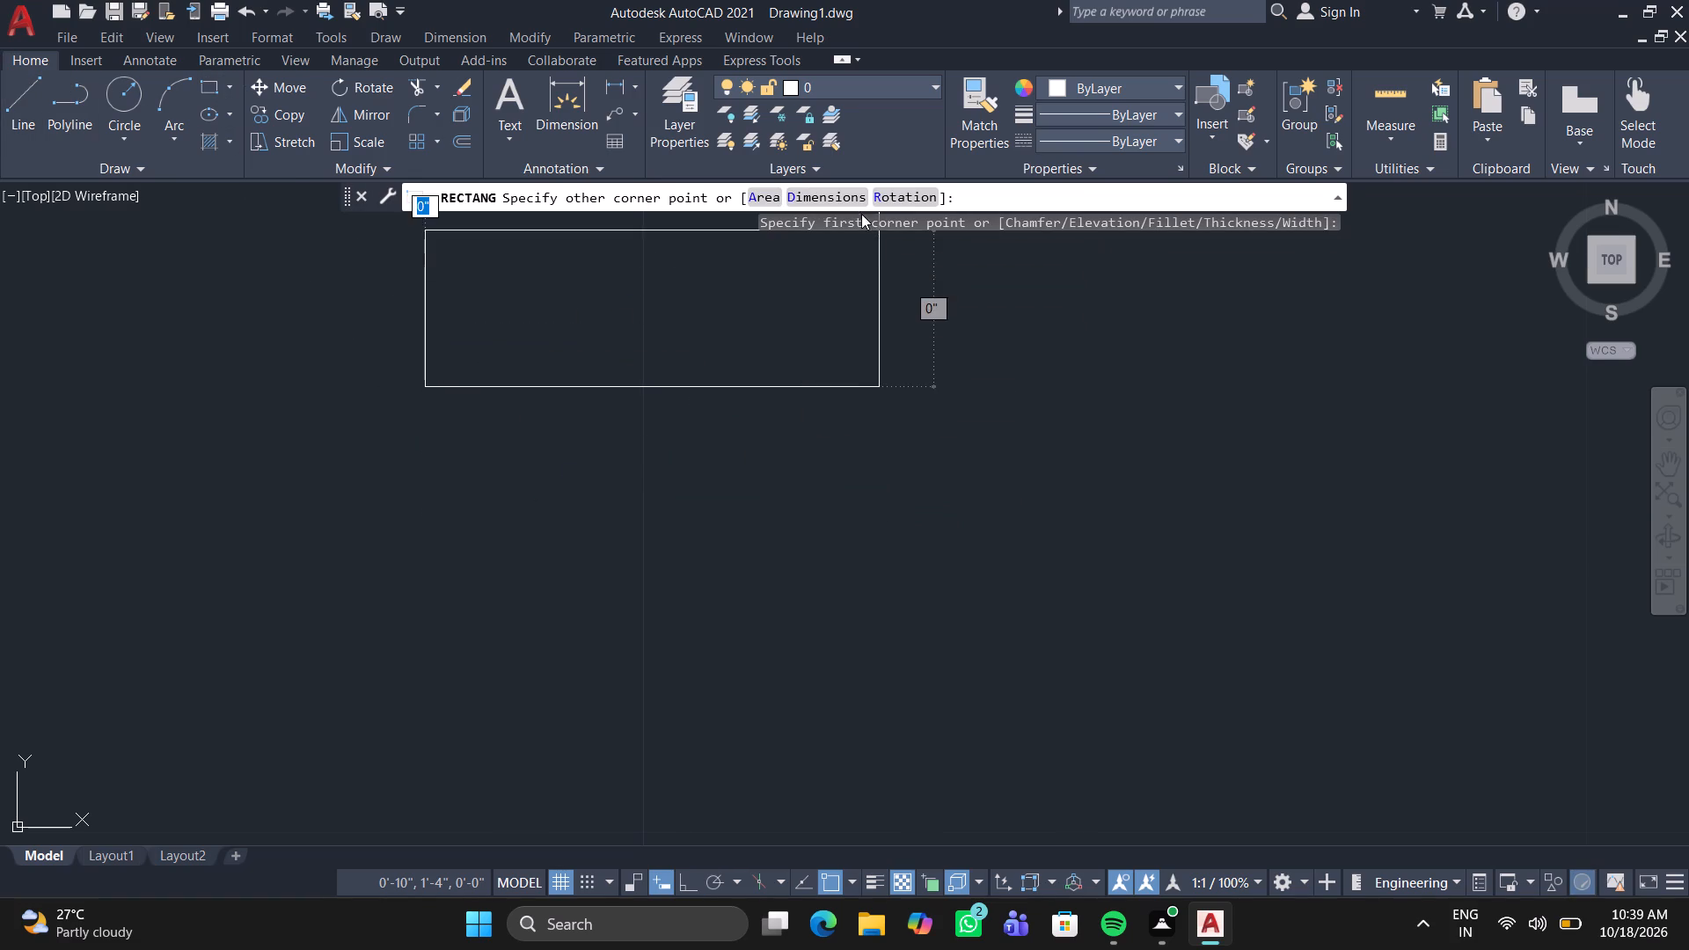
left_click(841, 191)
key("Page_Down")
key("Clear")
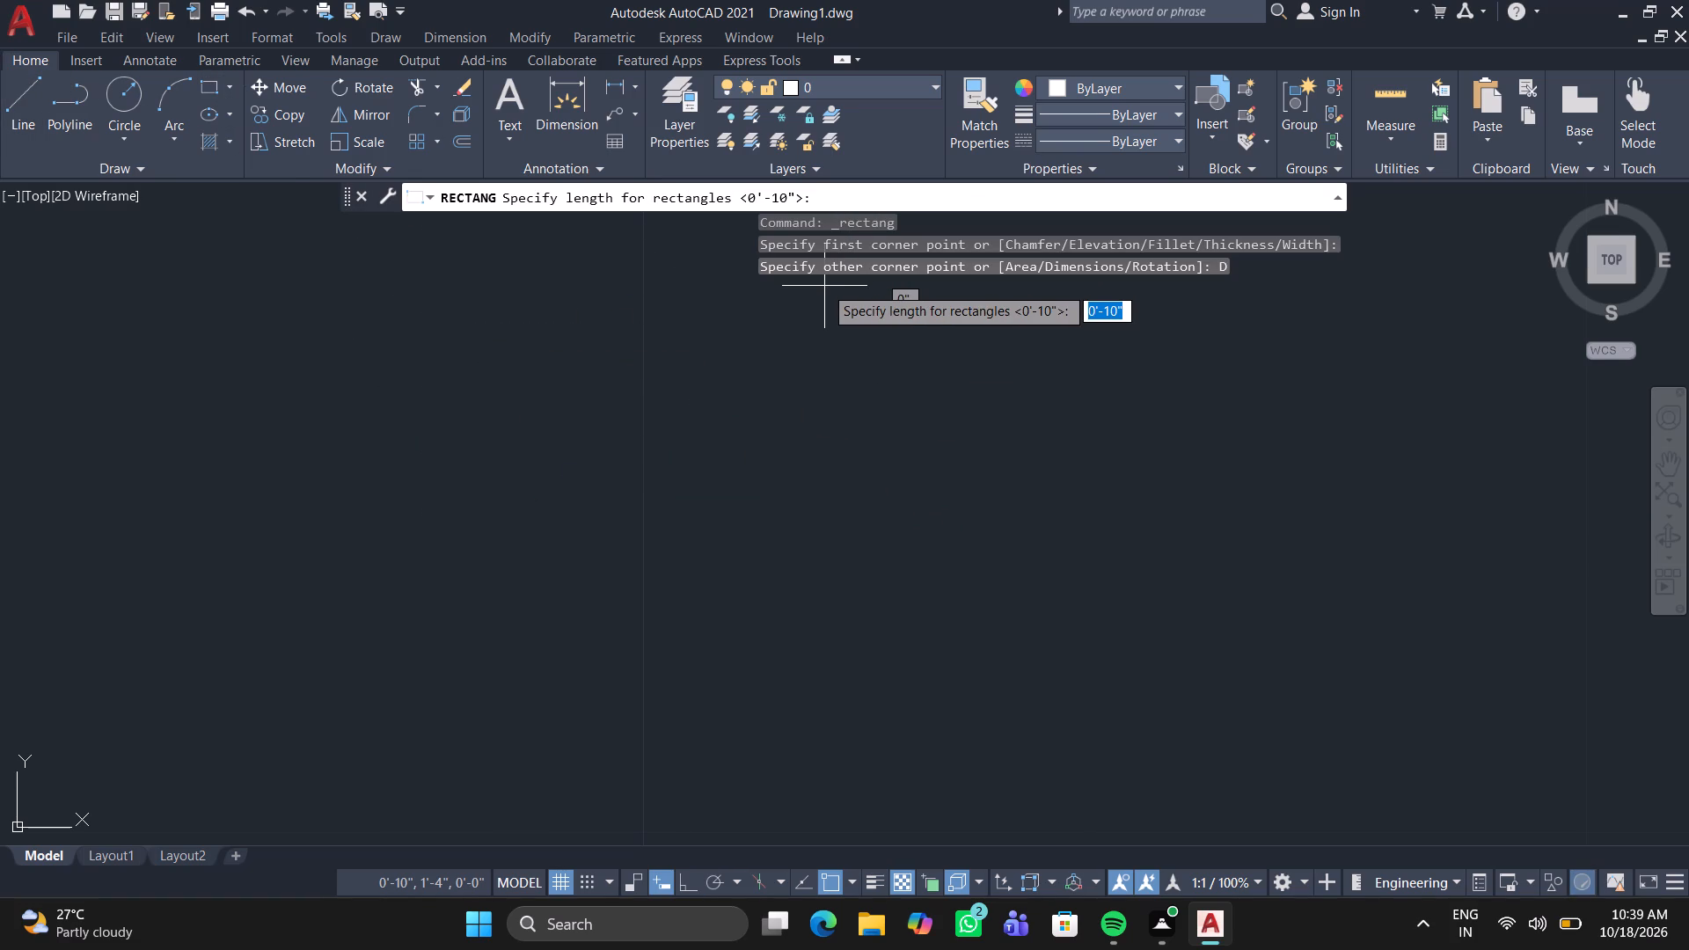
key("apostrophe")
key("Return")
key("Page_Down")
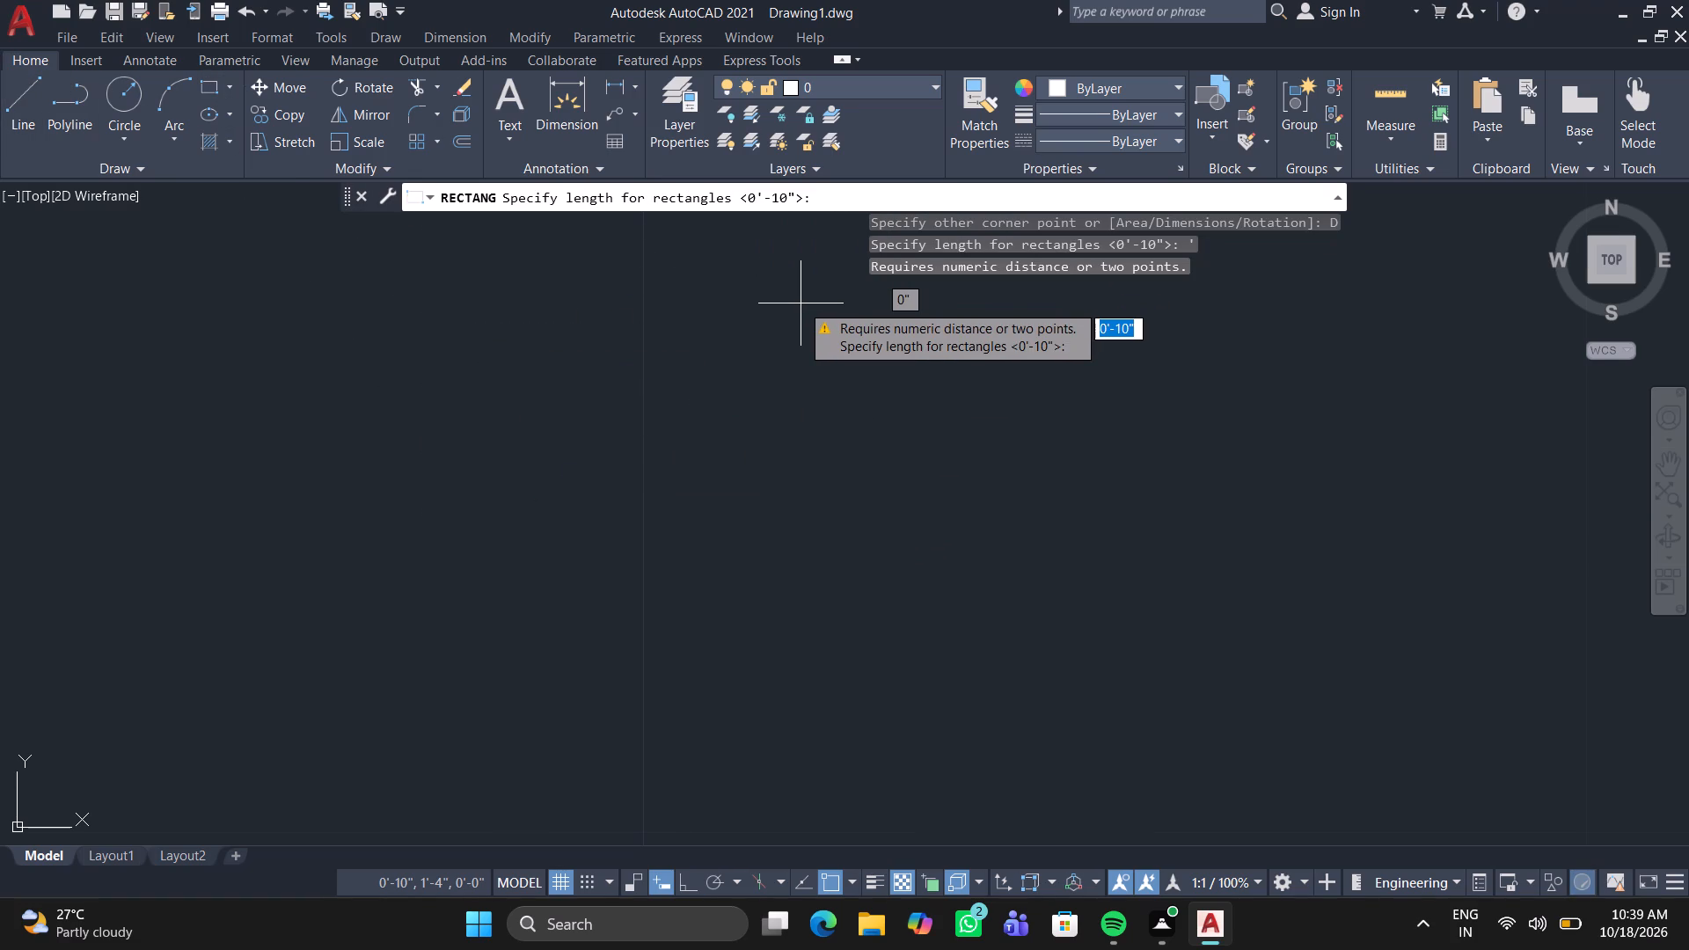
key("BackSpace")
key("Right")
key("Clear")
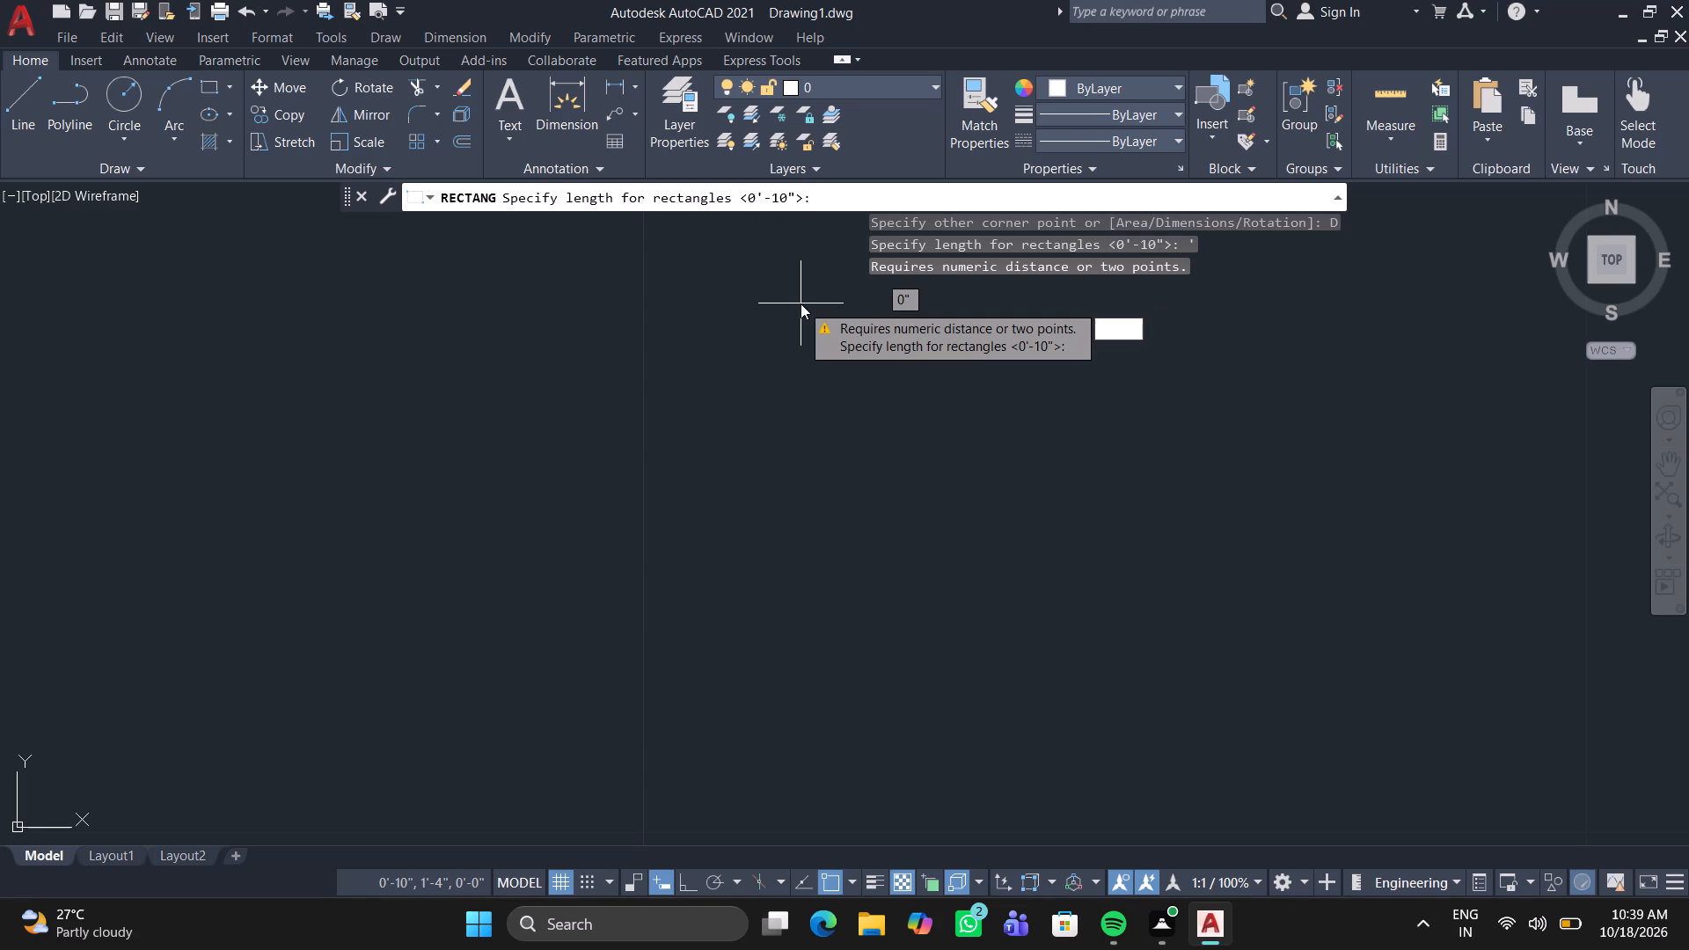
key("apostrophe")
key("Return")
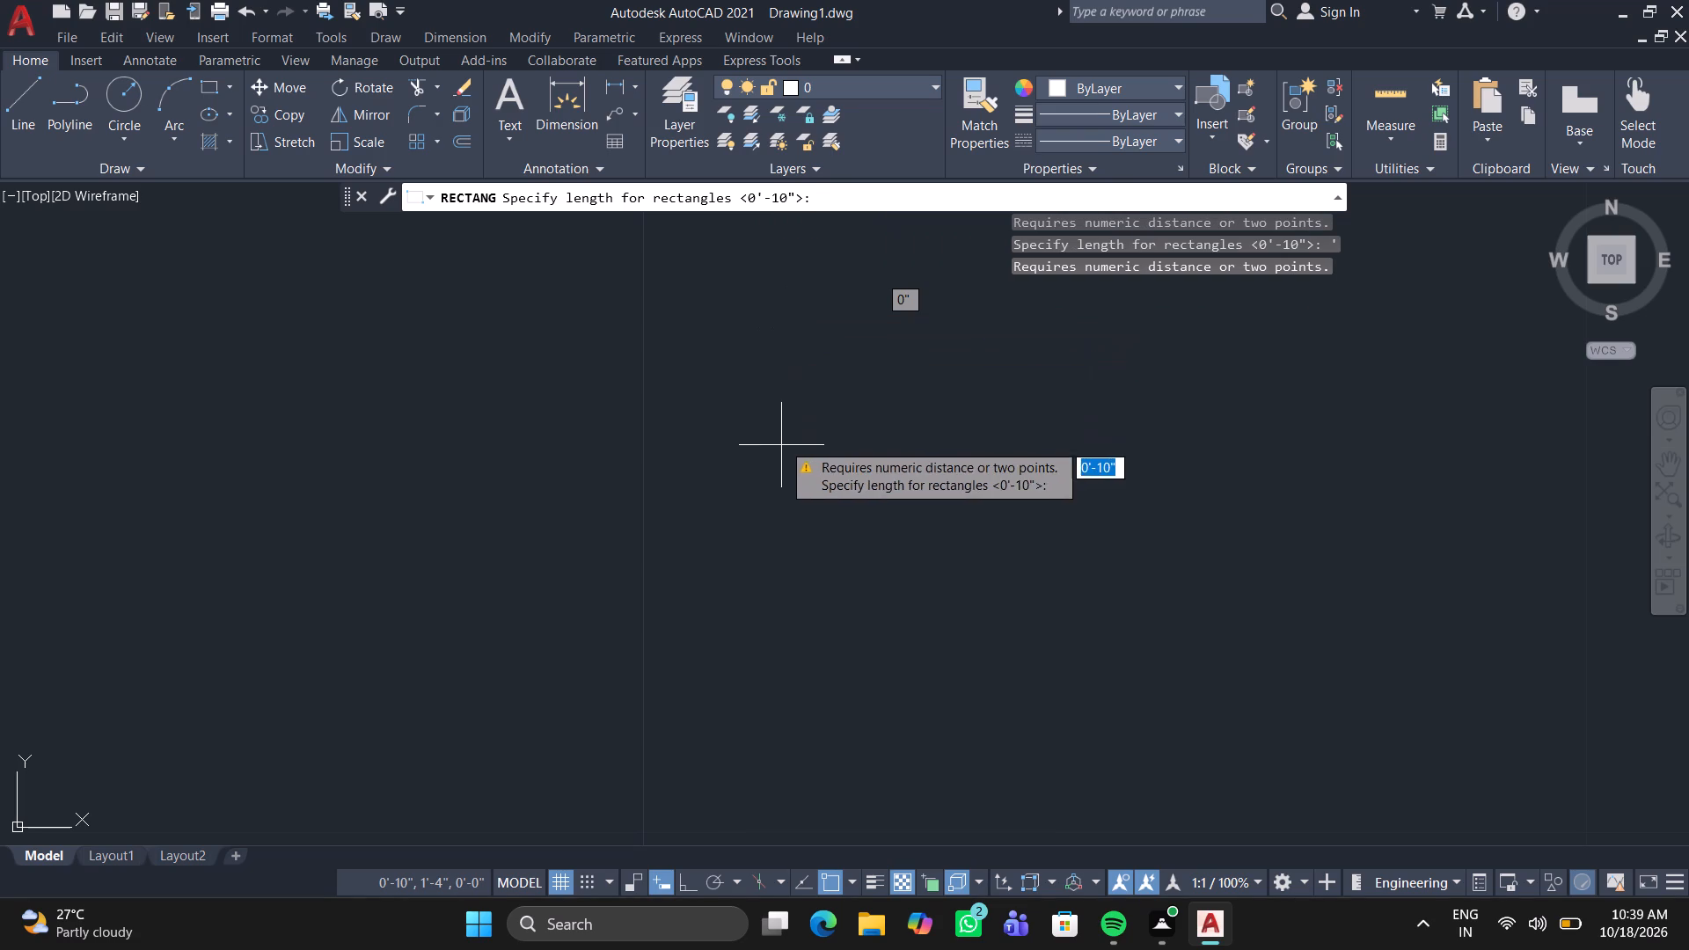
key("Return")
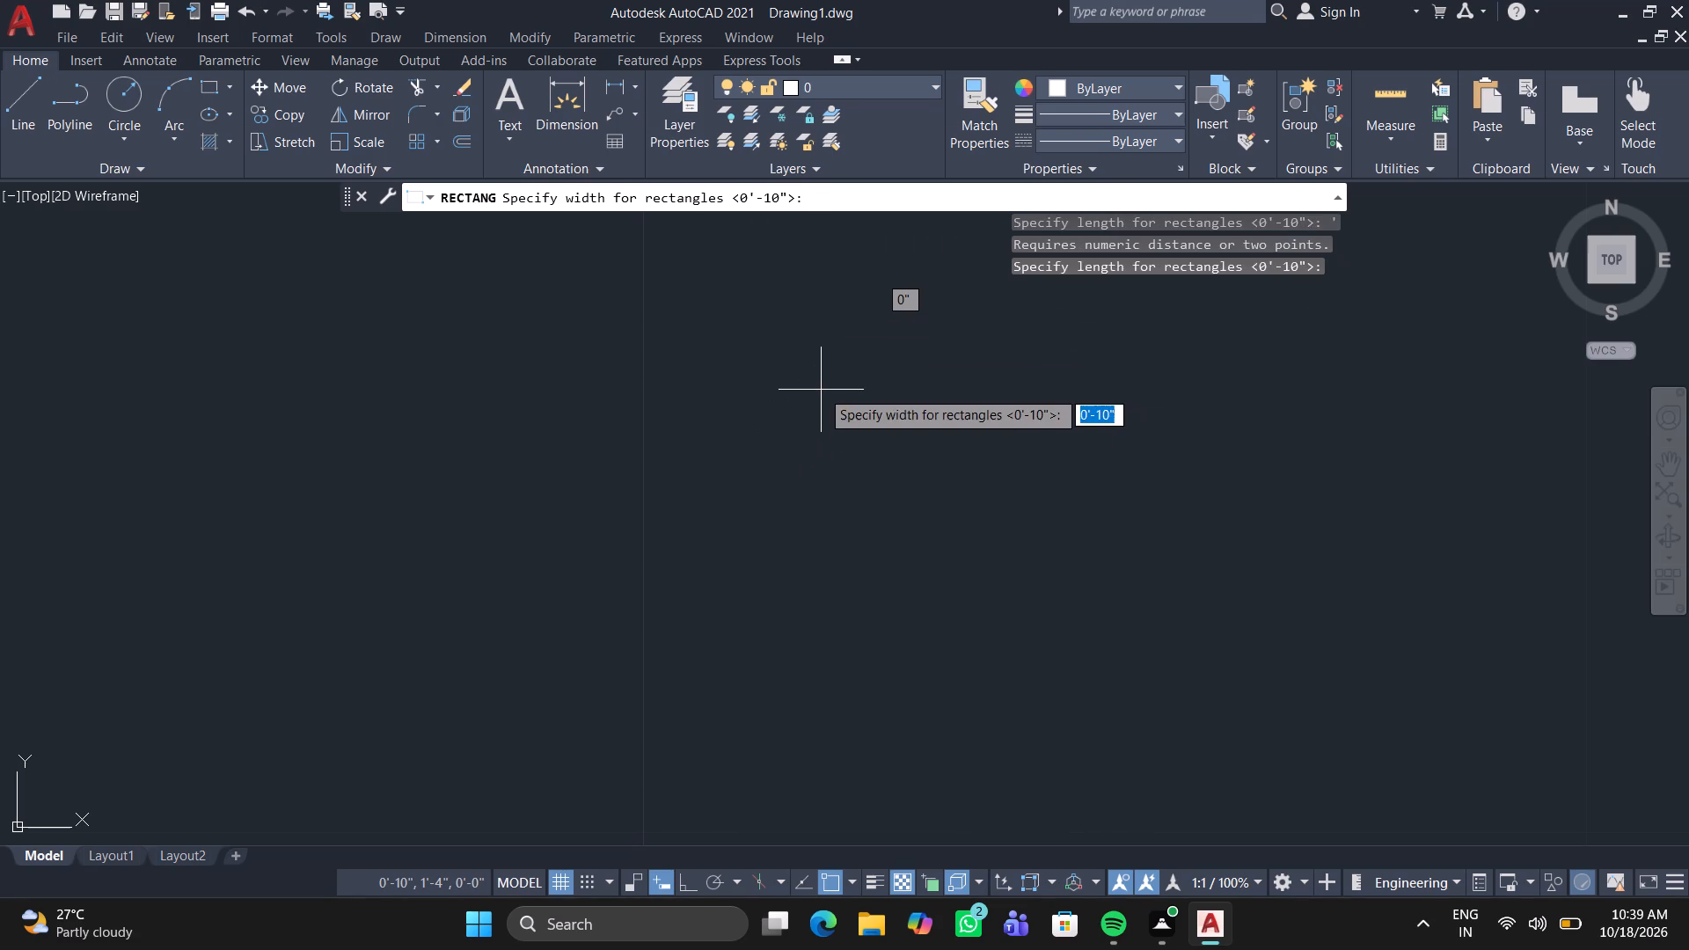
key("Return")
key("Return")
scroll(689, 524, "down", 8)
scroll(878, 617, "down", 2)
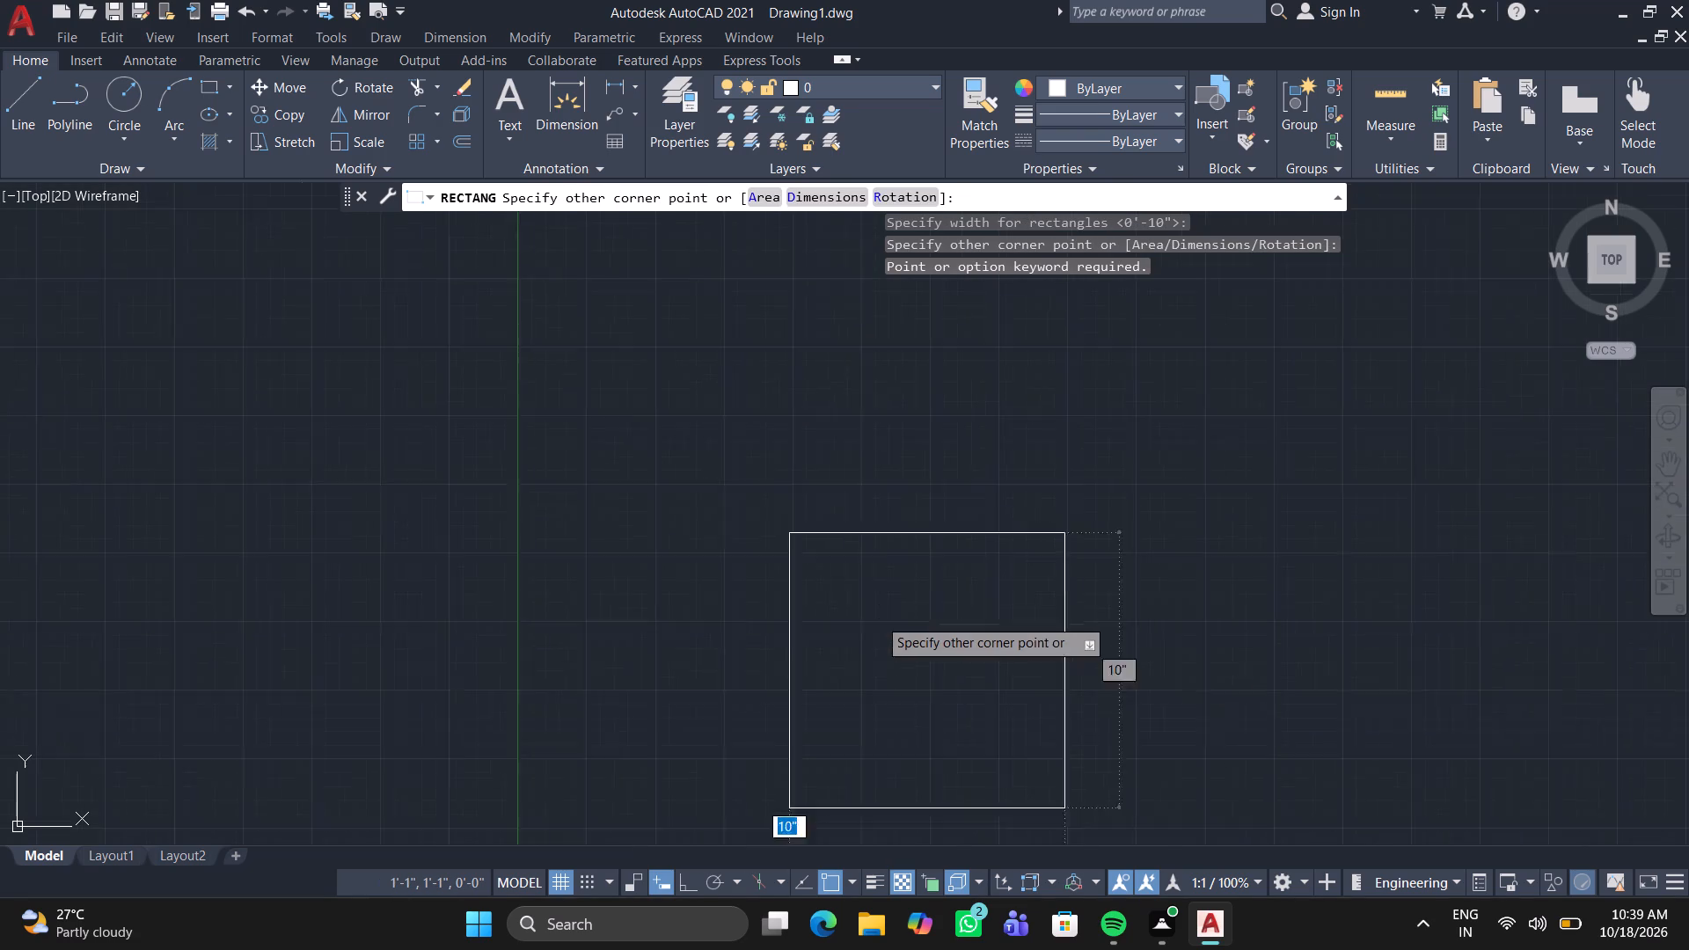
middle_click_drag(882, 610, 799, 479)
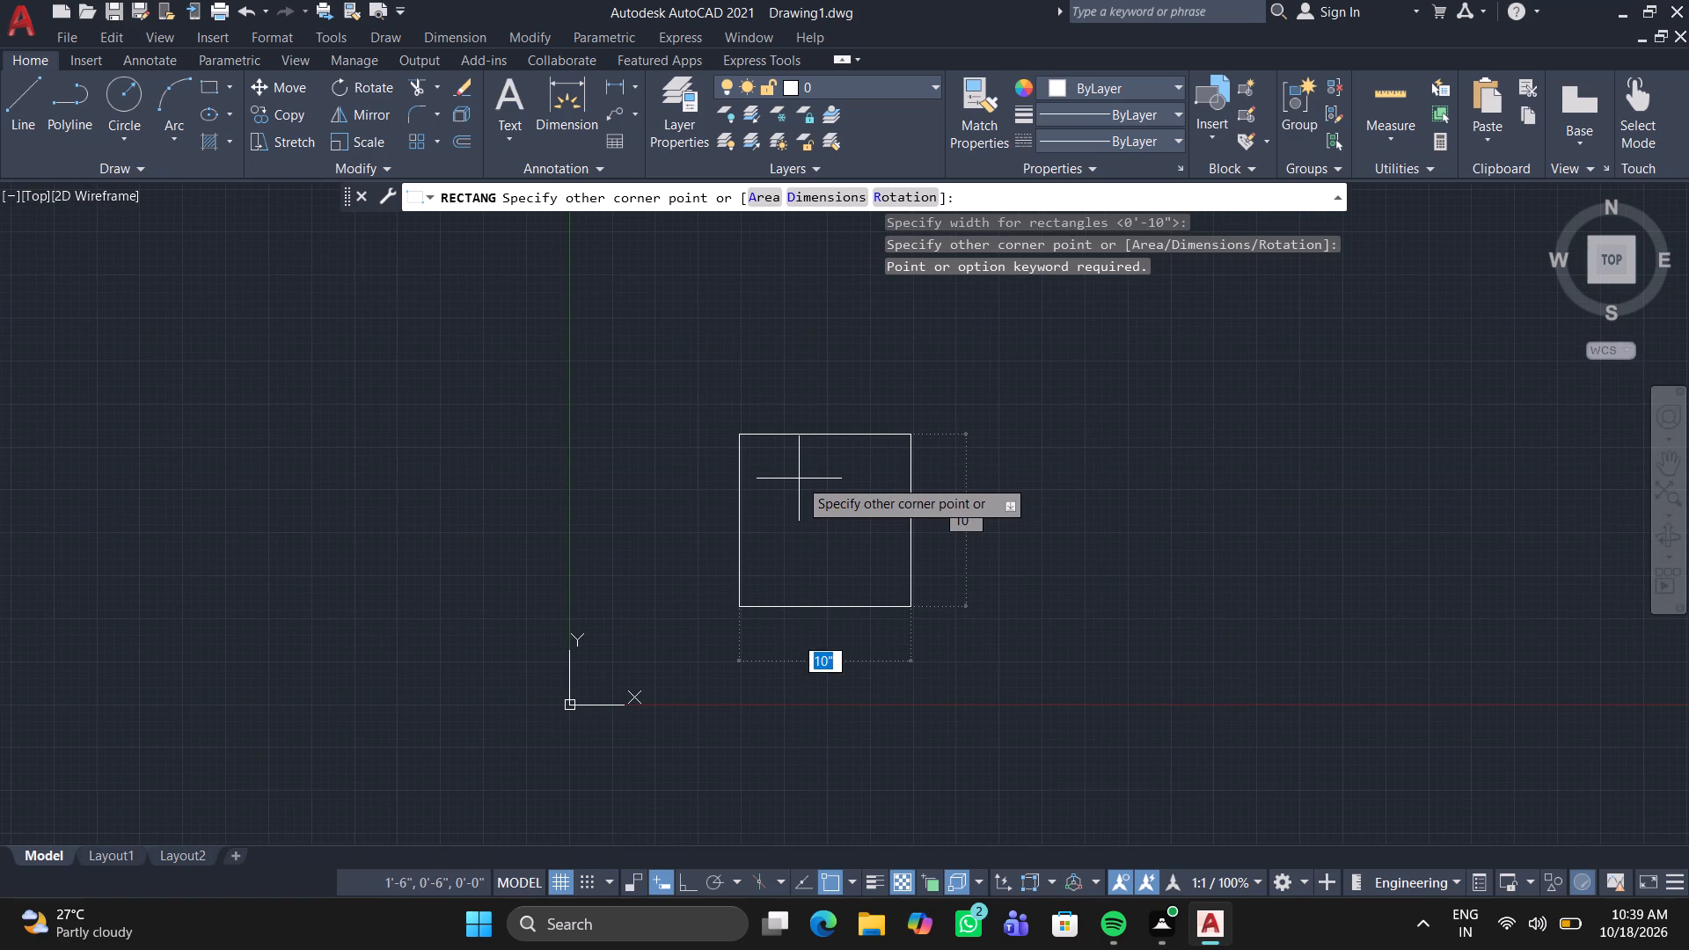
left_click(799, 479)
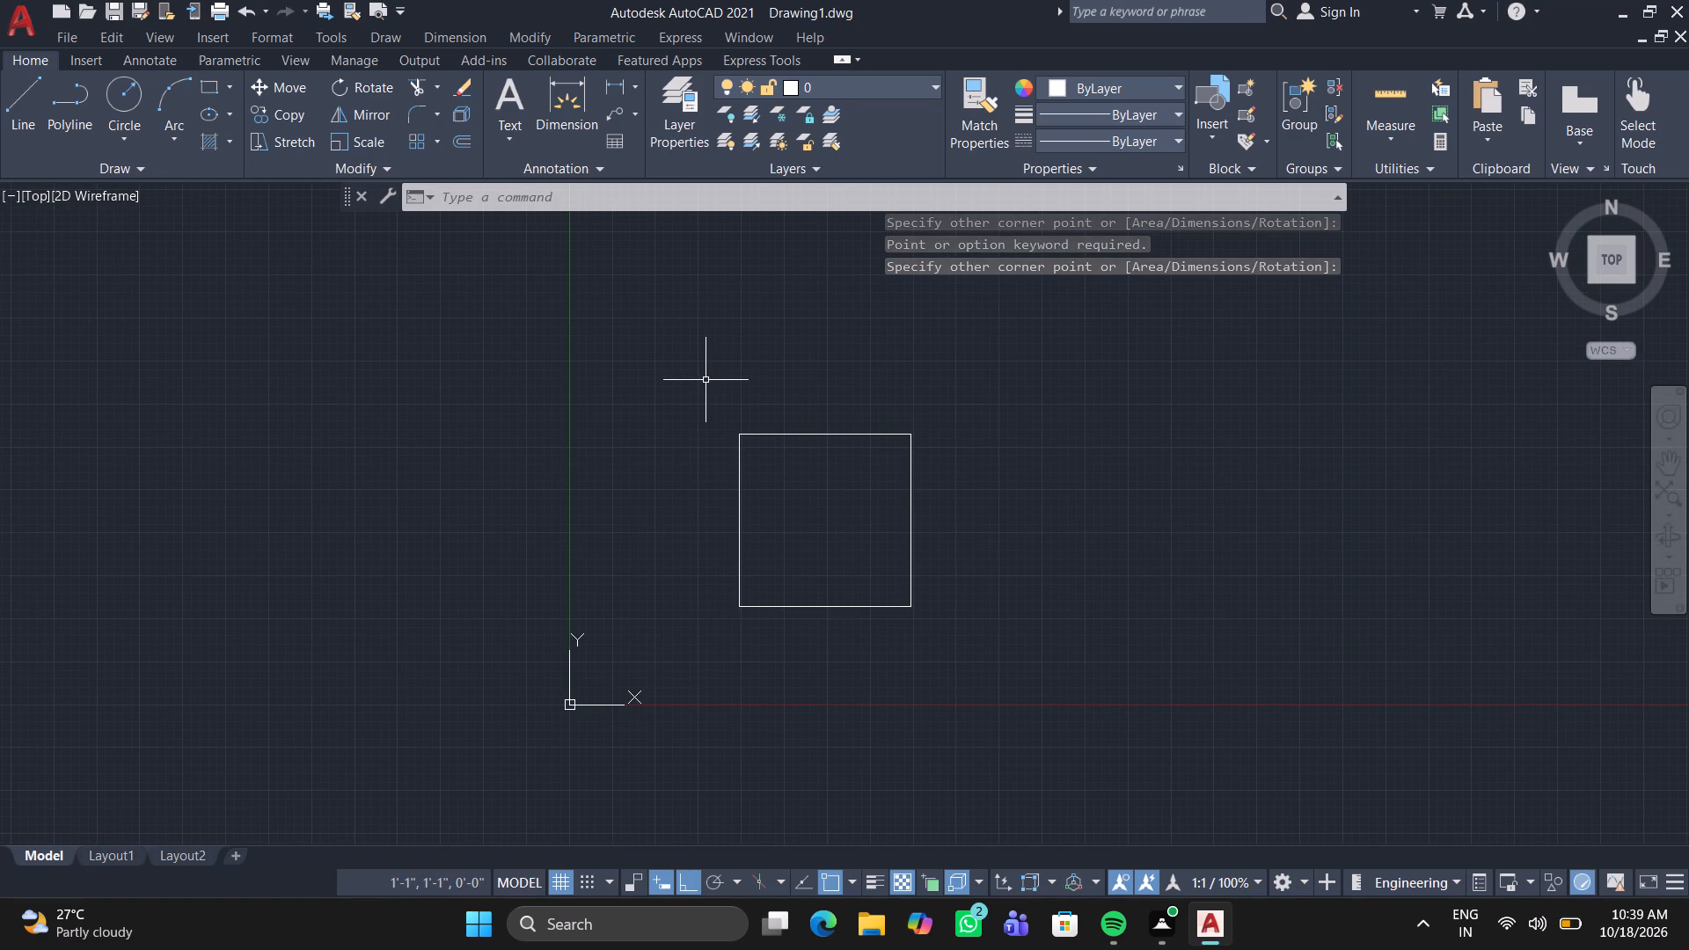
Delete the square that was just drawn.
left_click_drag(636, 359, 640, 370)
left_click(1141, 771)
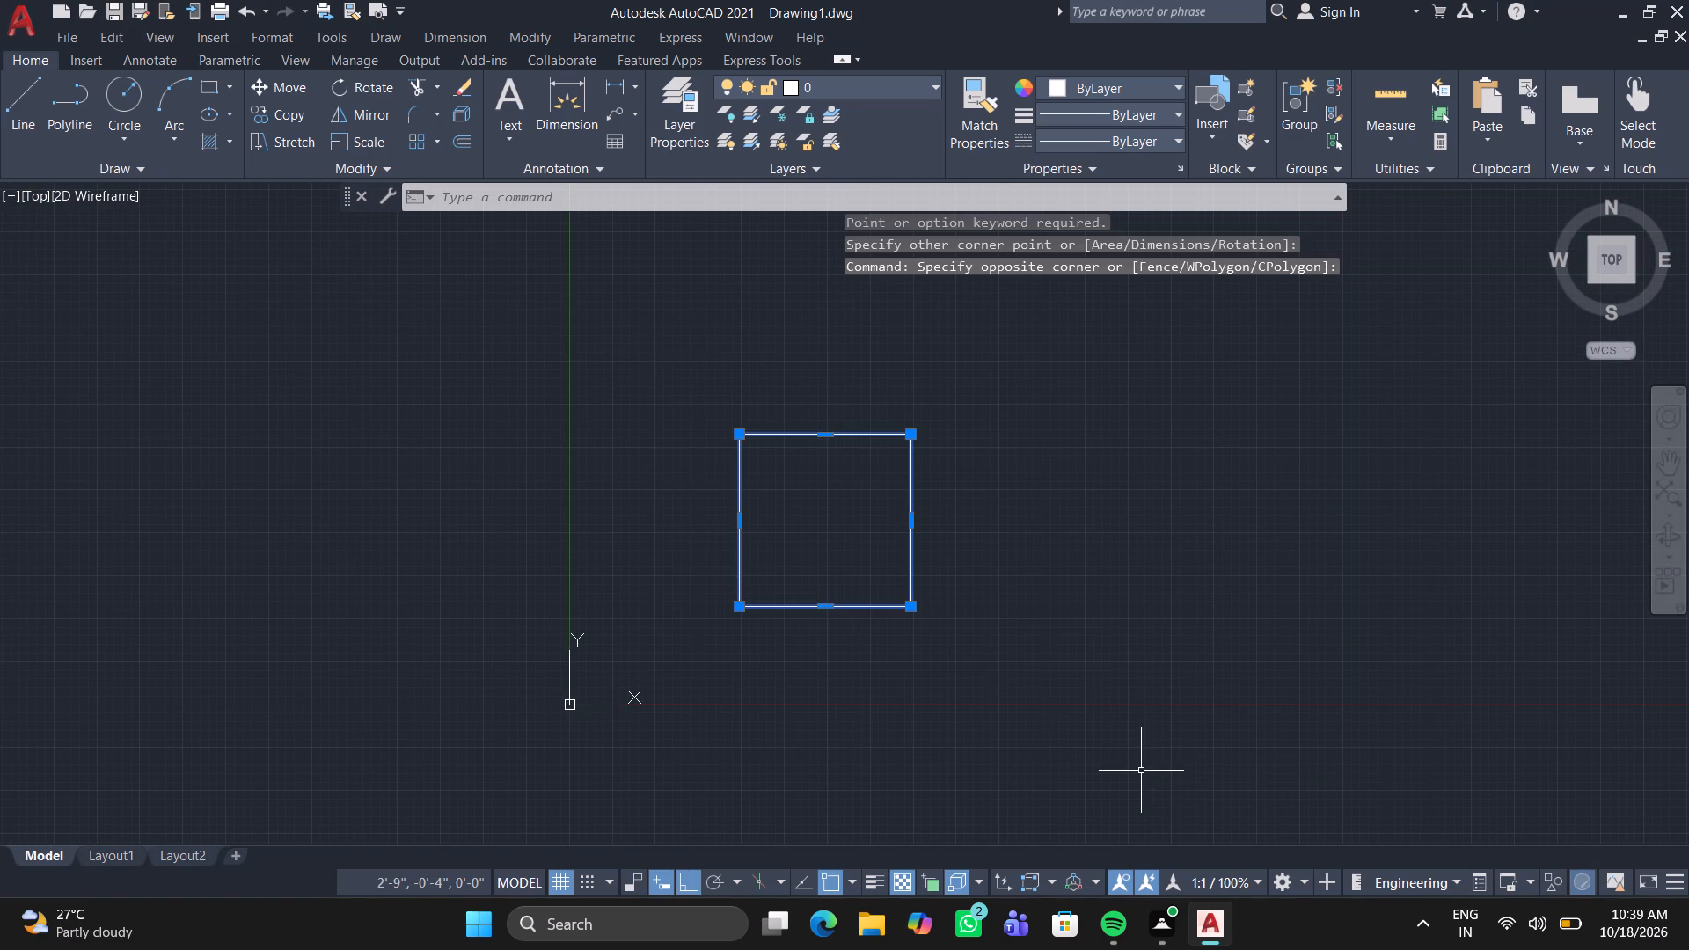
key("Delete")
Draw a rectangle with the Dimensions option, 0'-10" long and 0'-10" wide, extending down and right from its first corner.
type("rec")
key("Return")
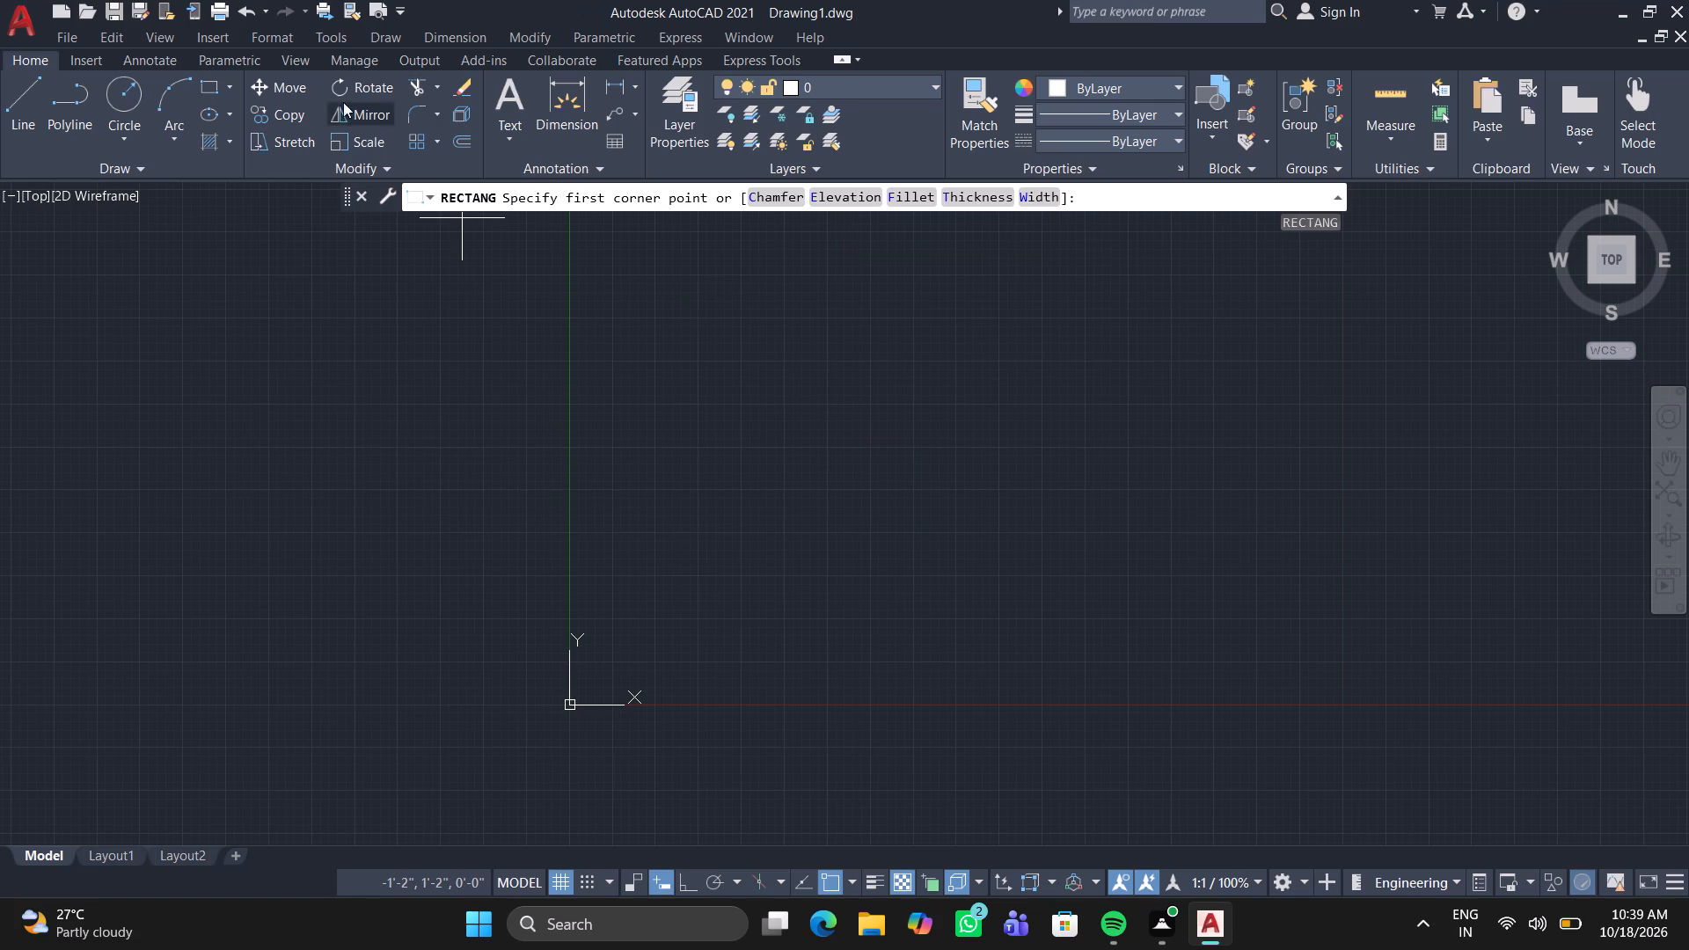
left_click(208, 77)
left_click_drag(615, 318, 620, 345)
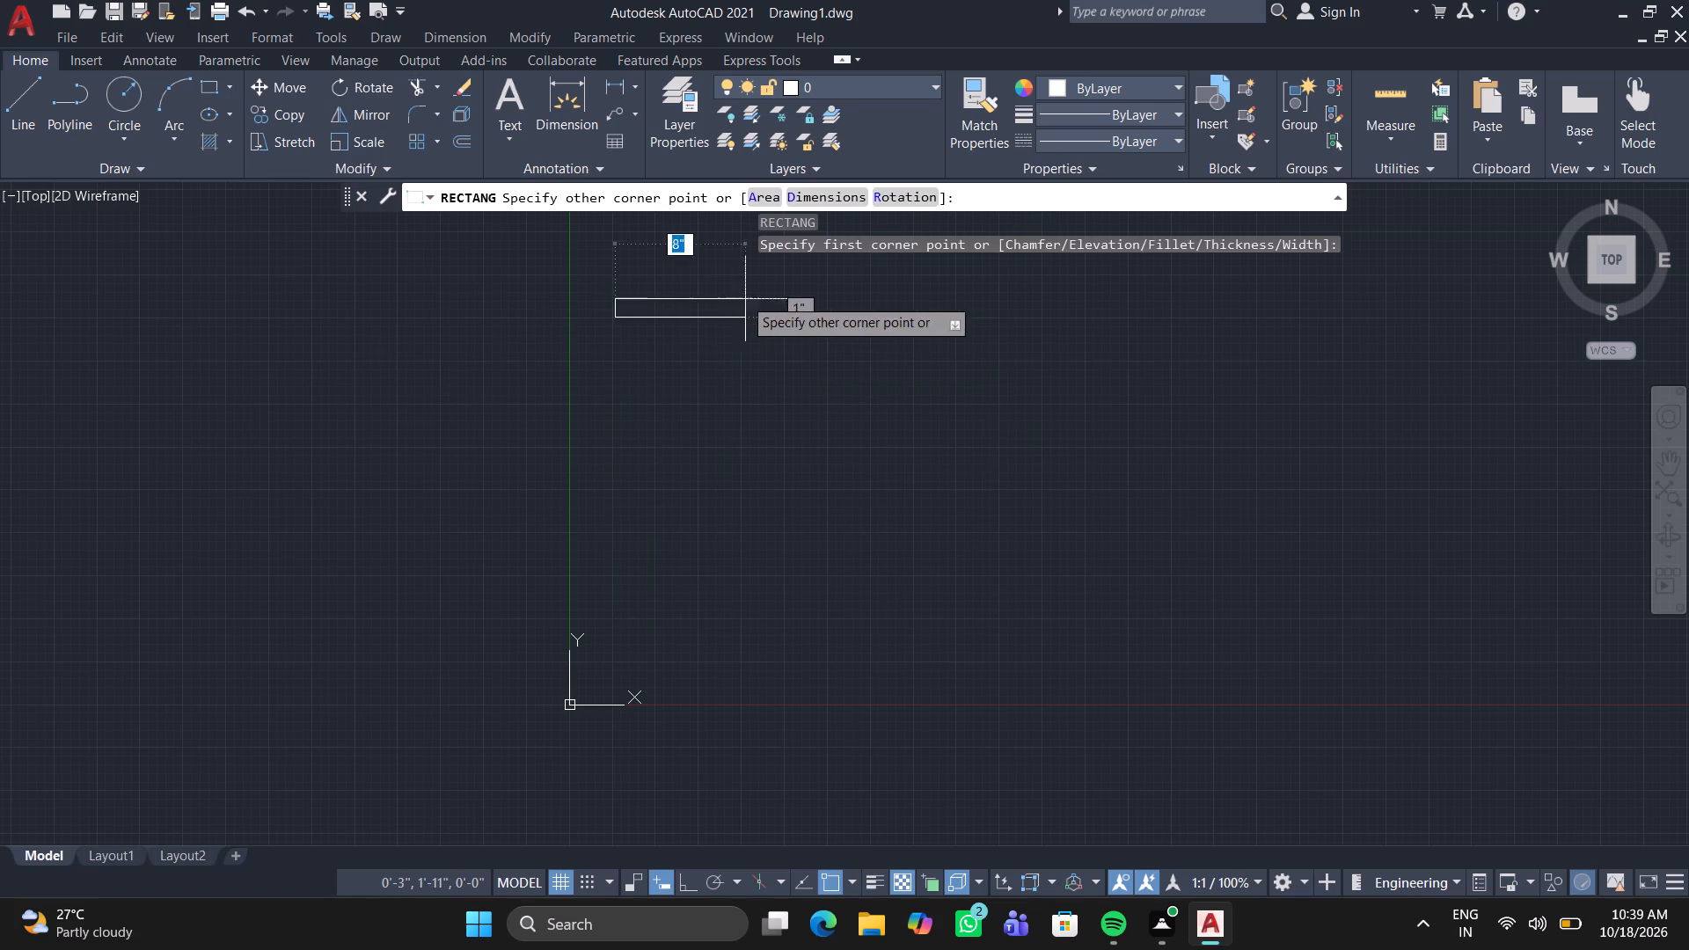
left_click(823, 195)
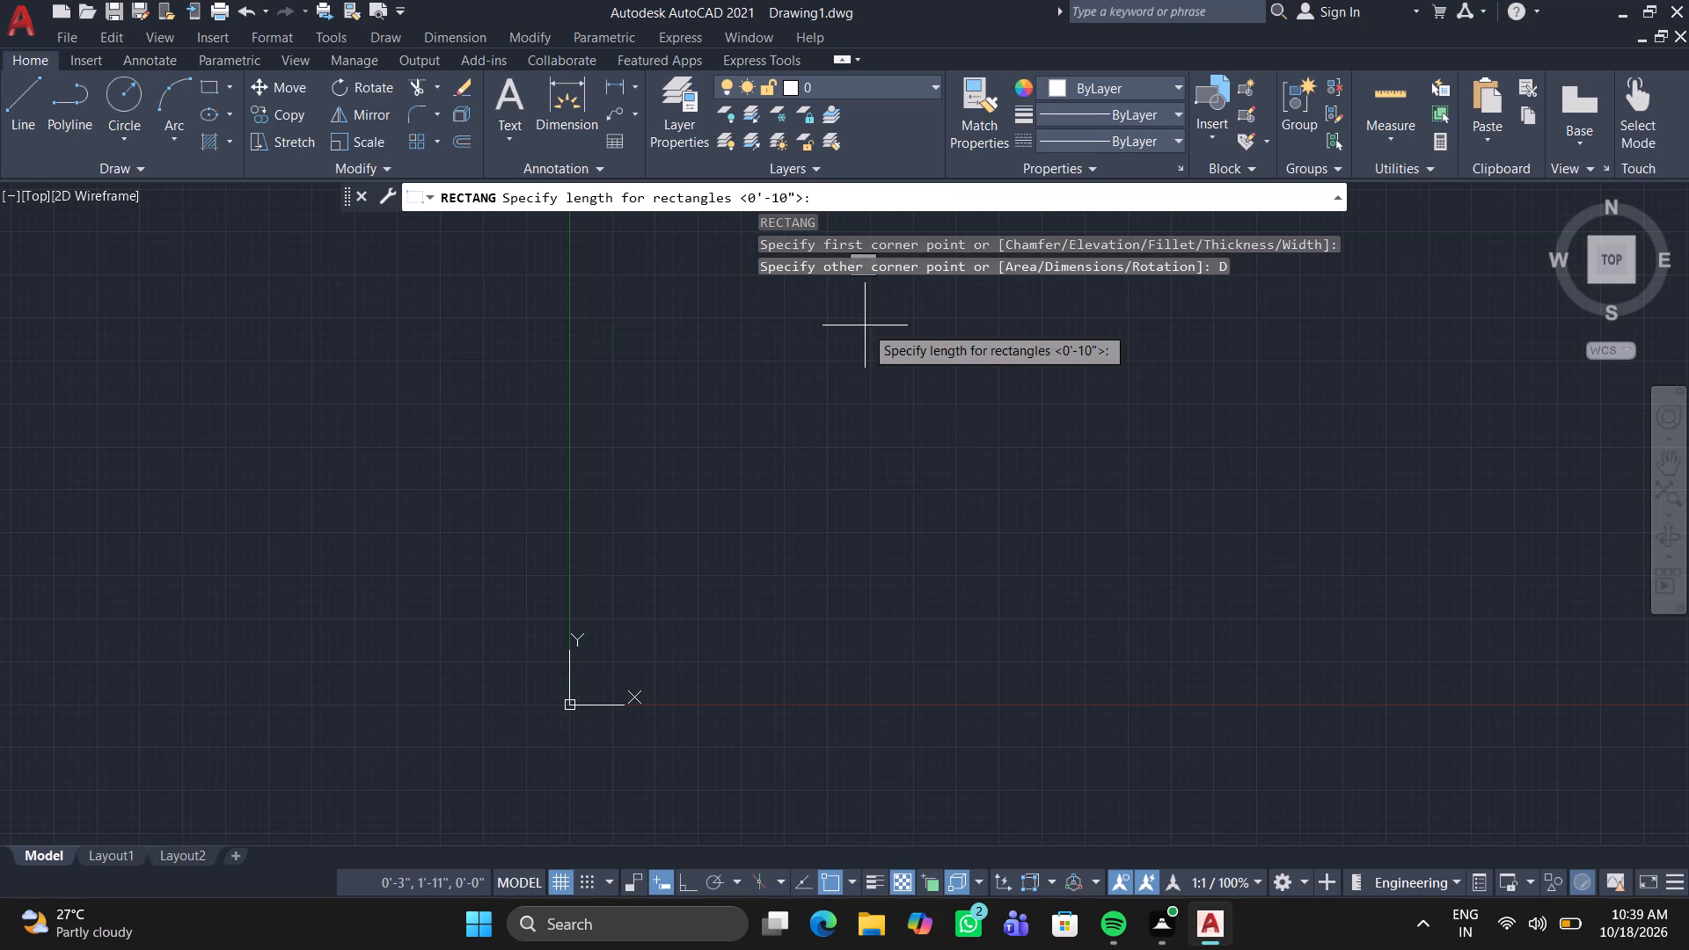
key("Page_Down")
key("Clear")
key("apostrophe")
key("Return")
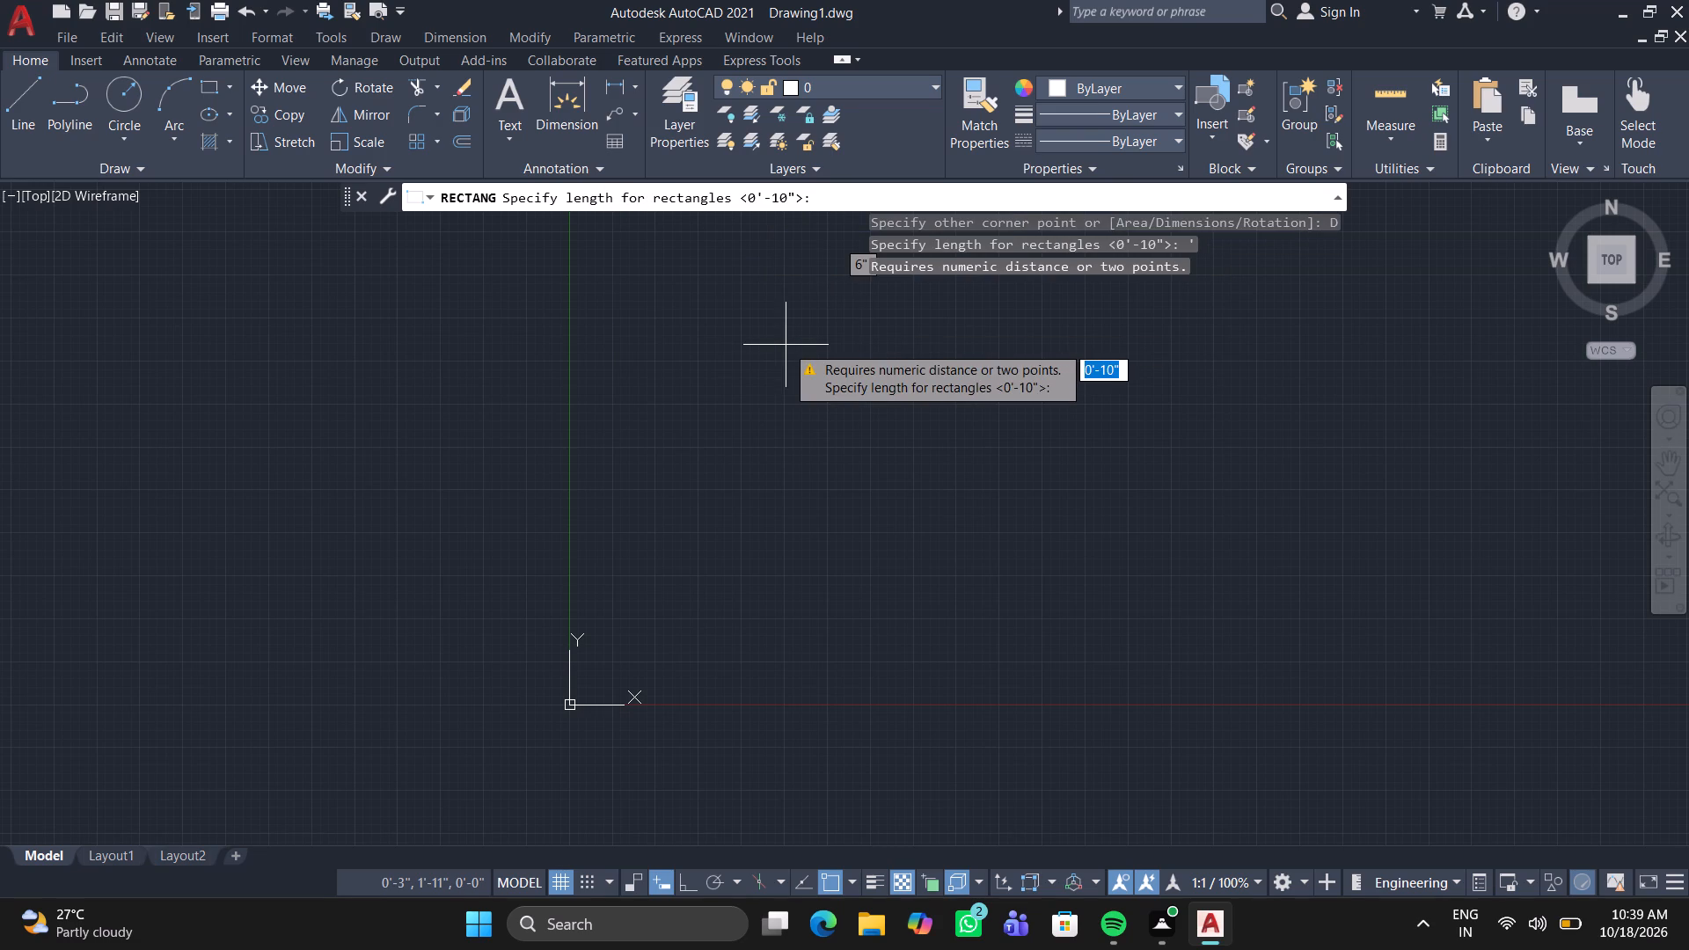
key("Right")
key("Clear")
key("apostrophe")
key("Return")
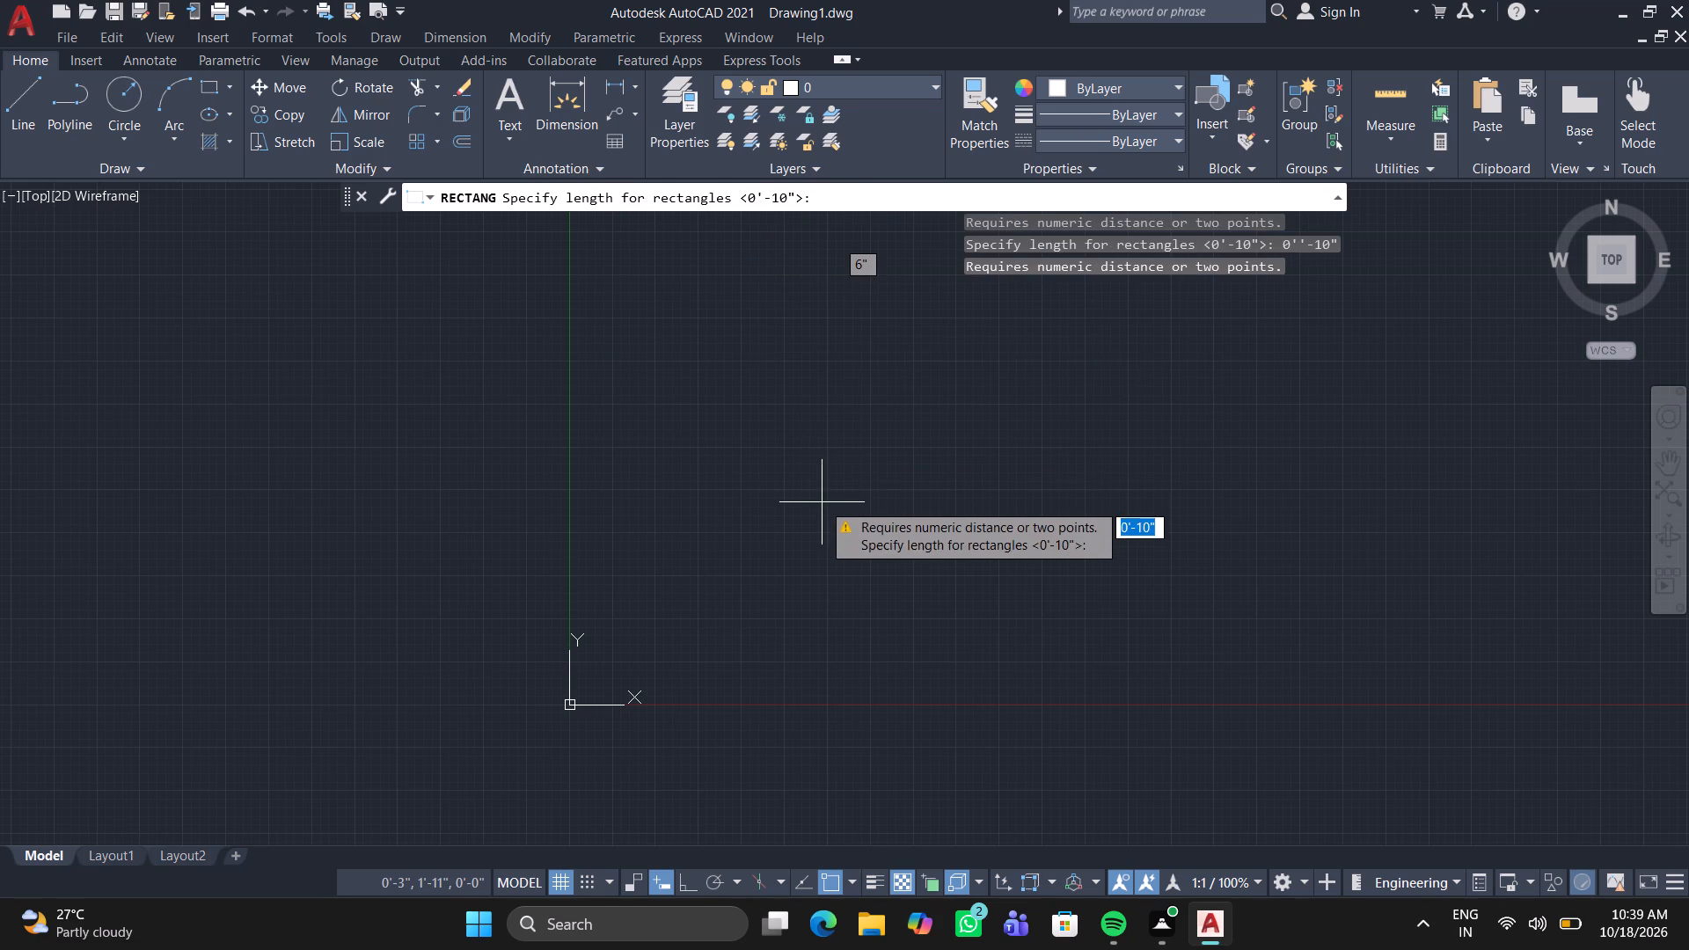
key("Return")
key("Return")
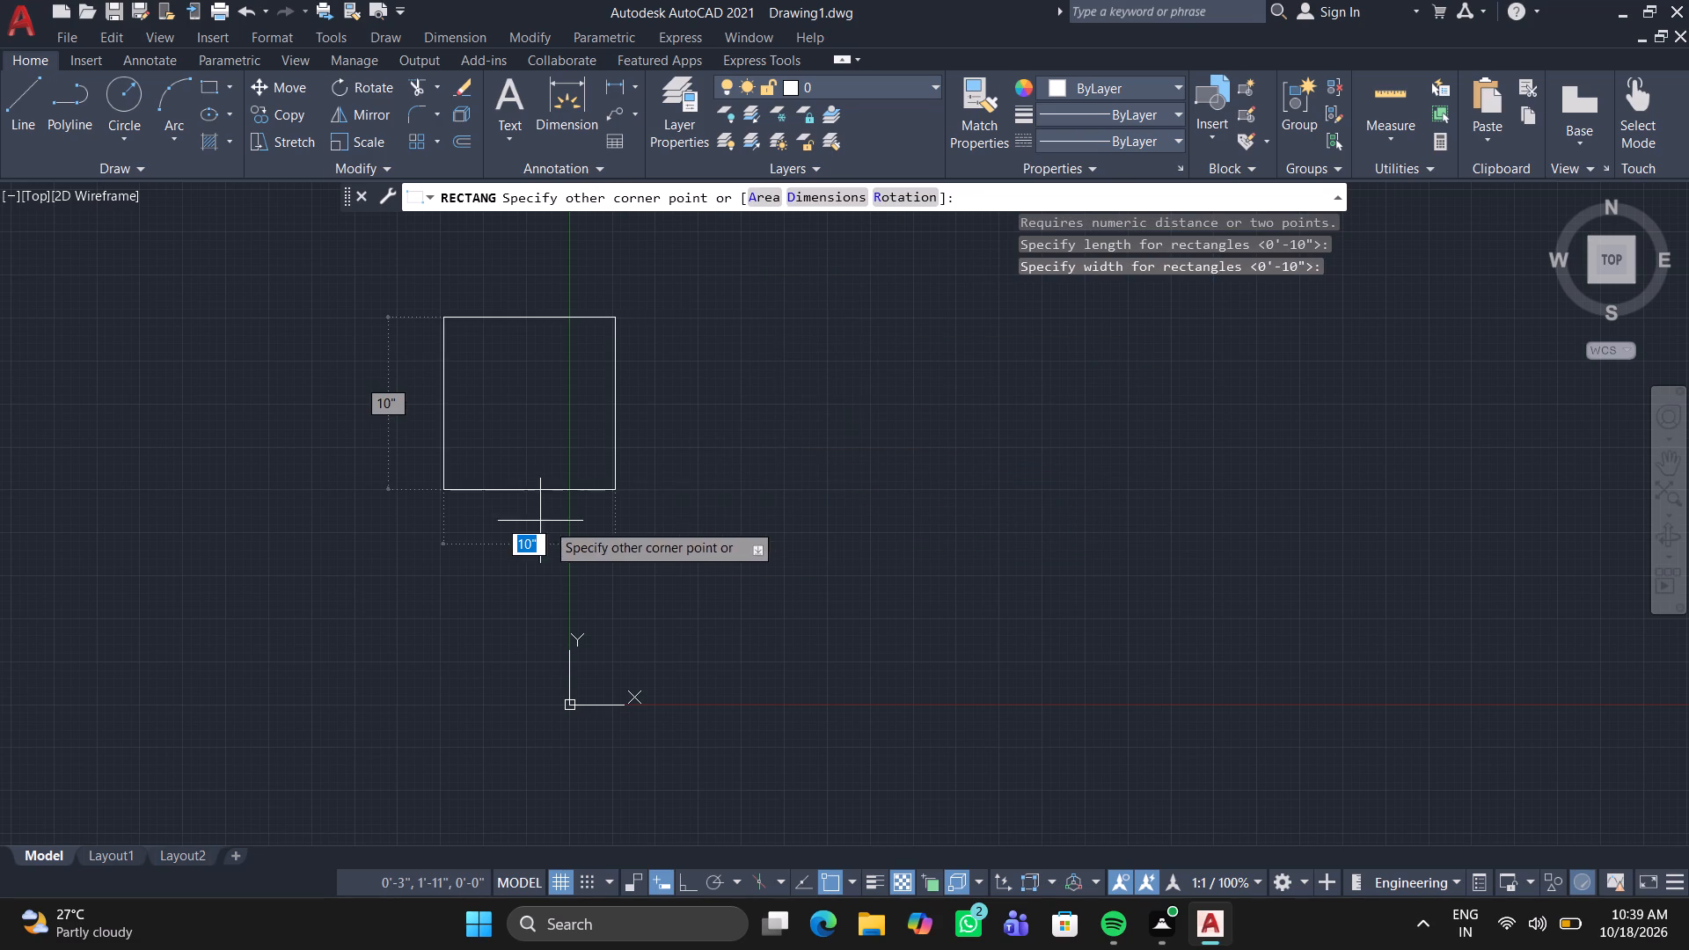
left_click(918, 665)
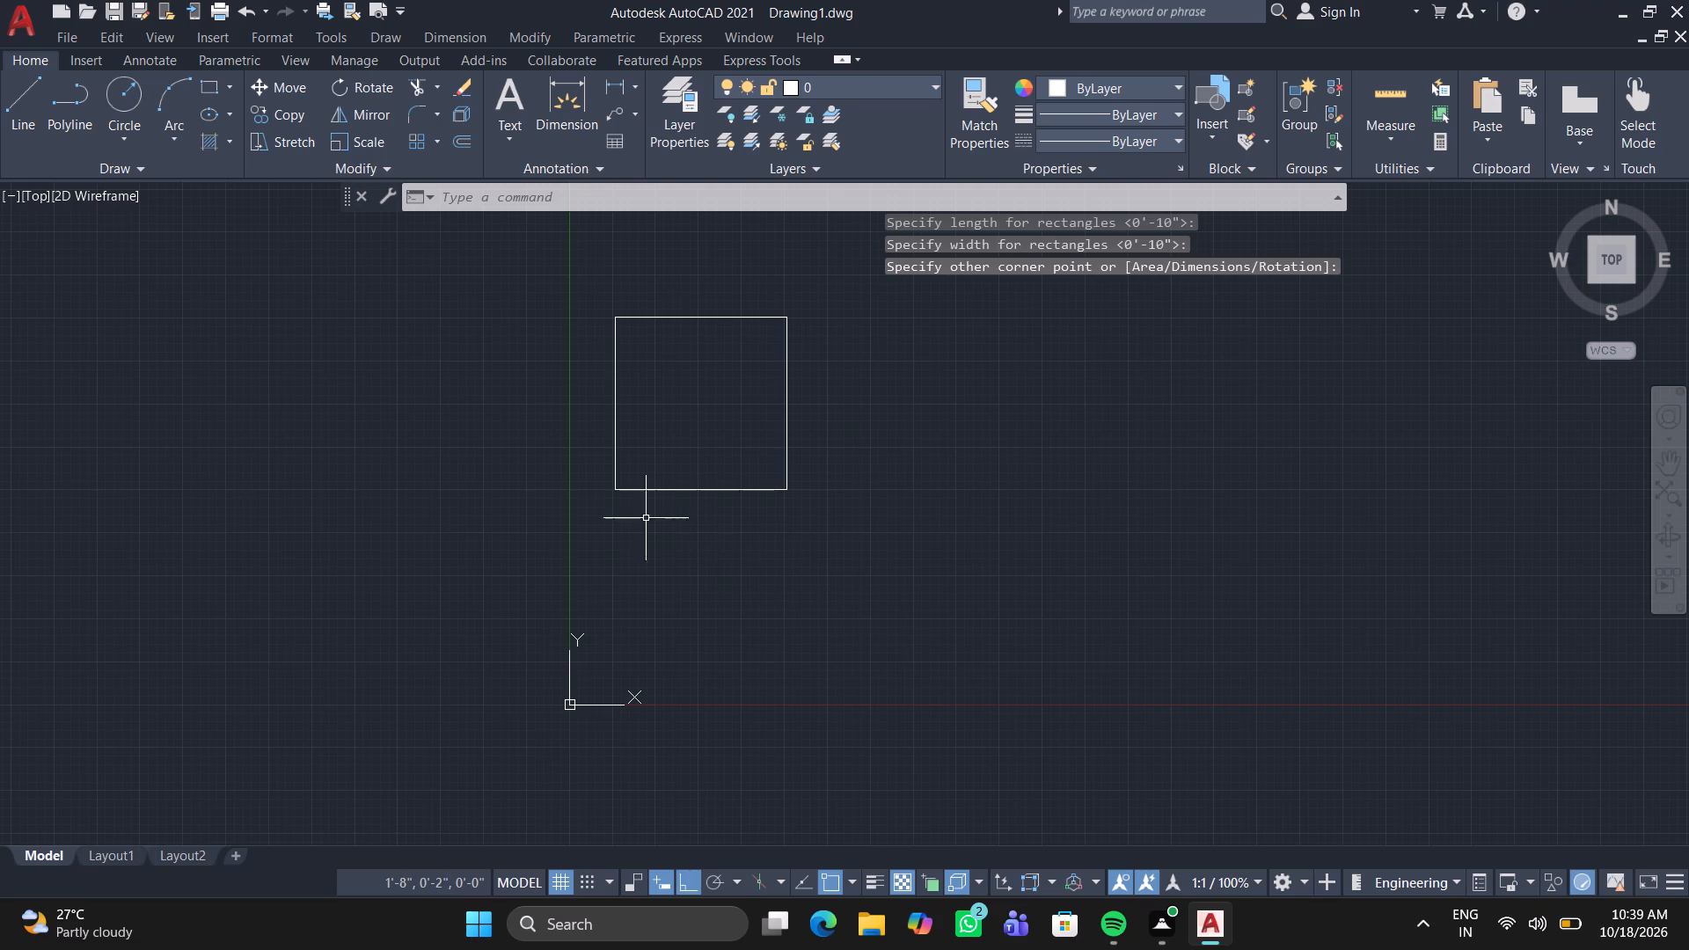
Set the text height of the Standard dimension style to 4".
key("d")
key("Return")
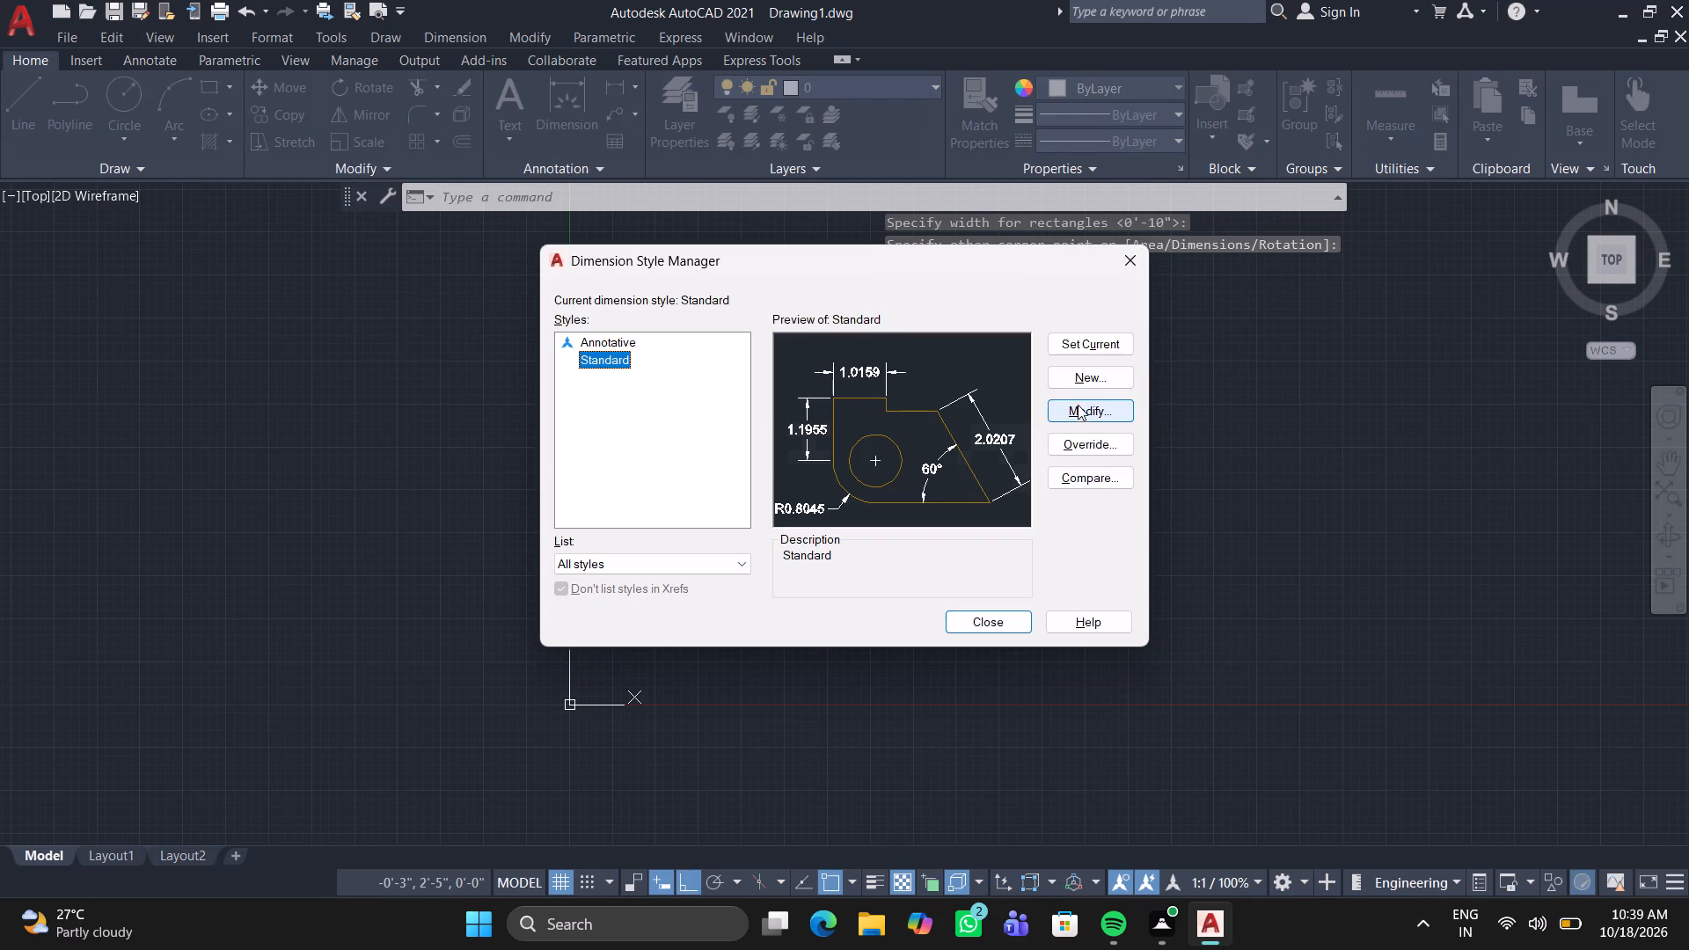
left_click(1078, 407)
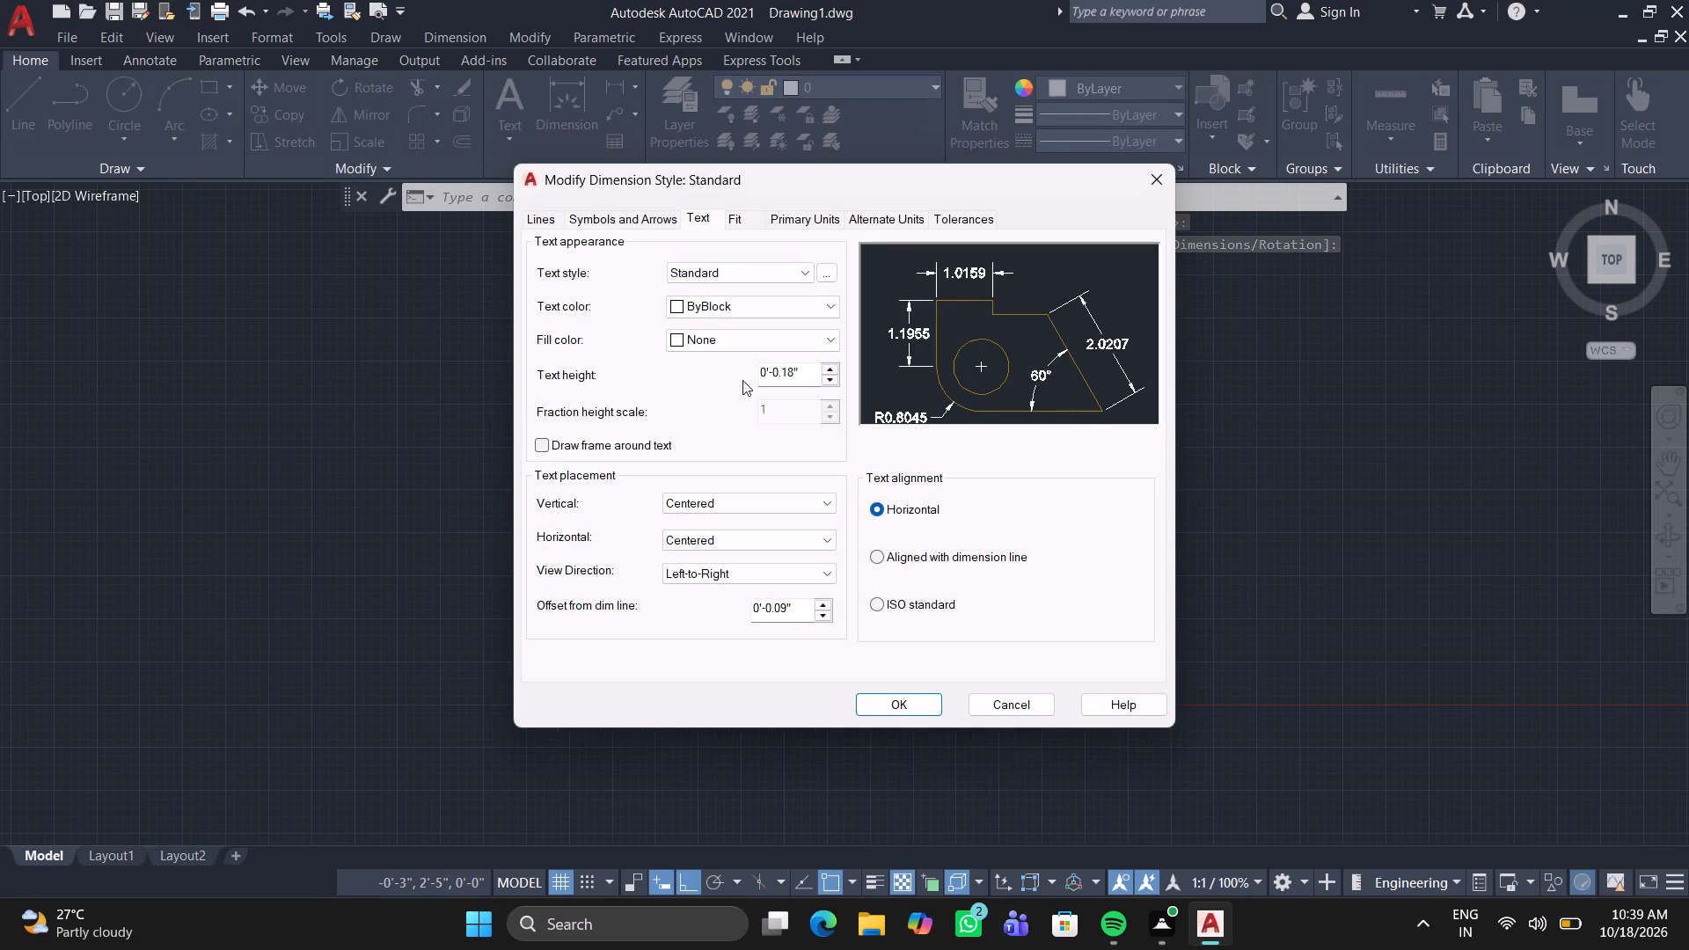
left_click_drag(808, 376, 561, 375)
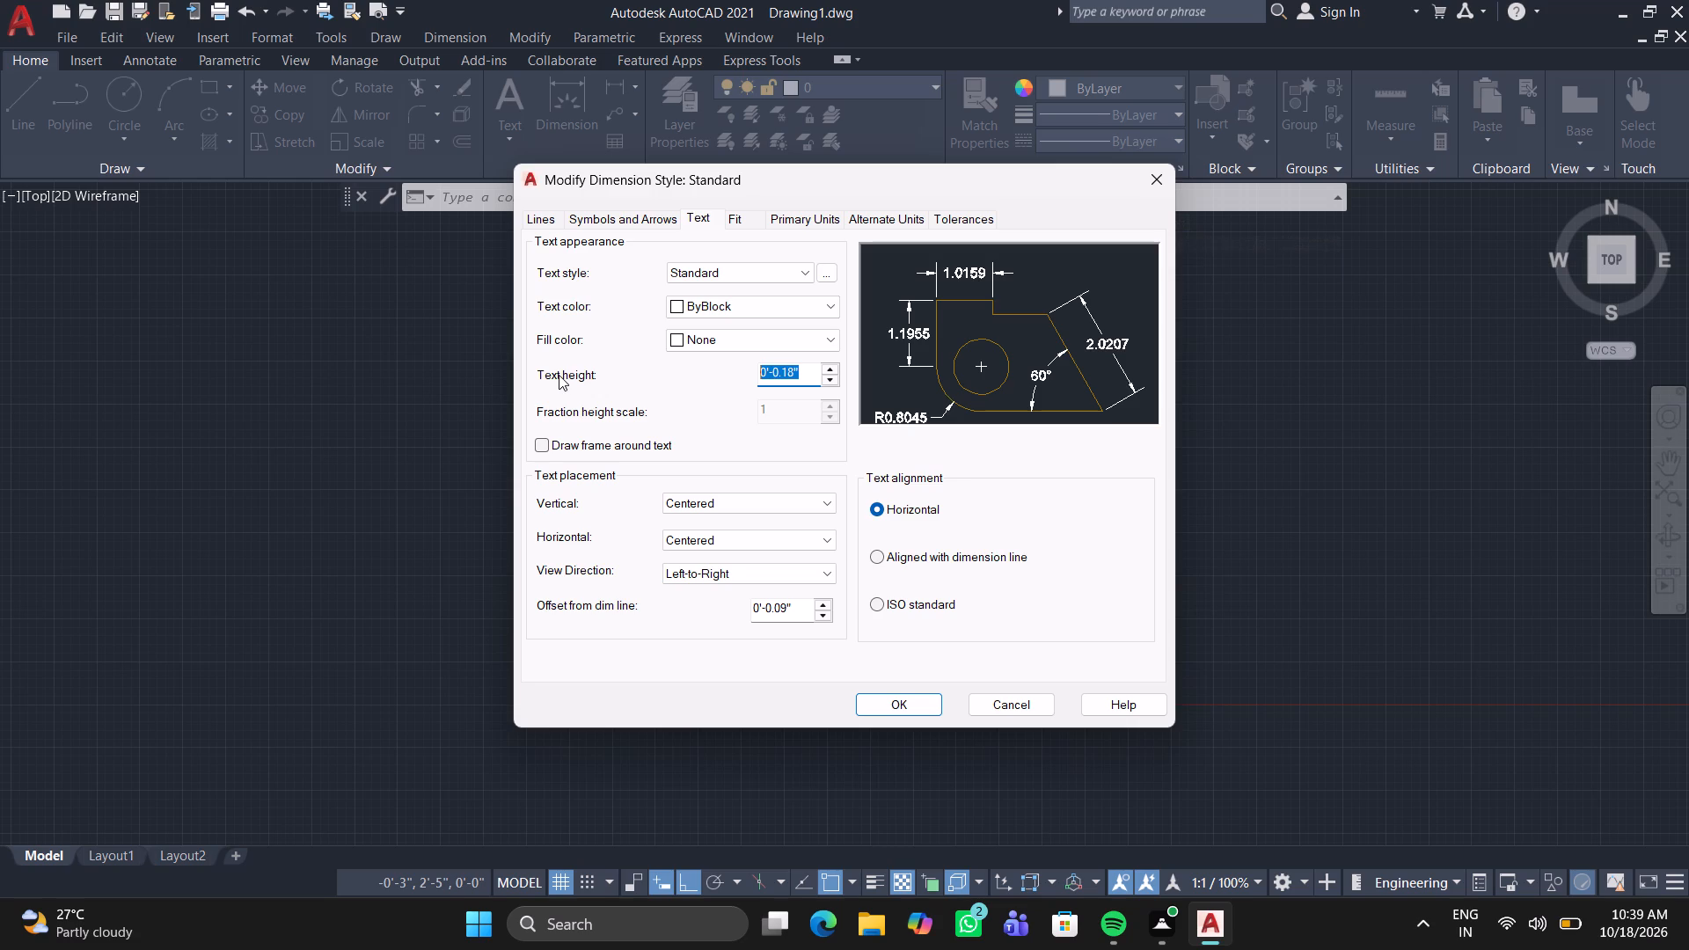
key("BackSpace")
key("Left")
key("Return")
key("Left")
key("Return")
left_click(806, 379)
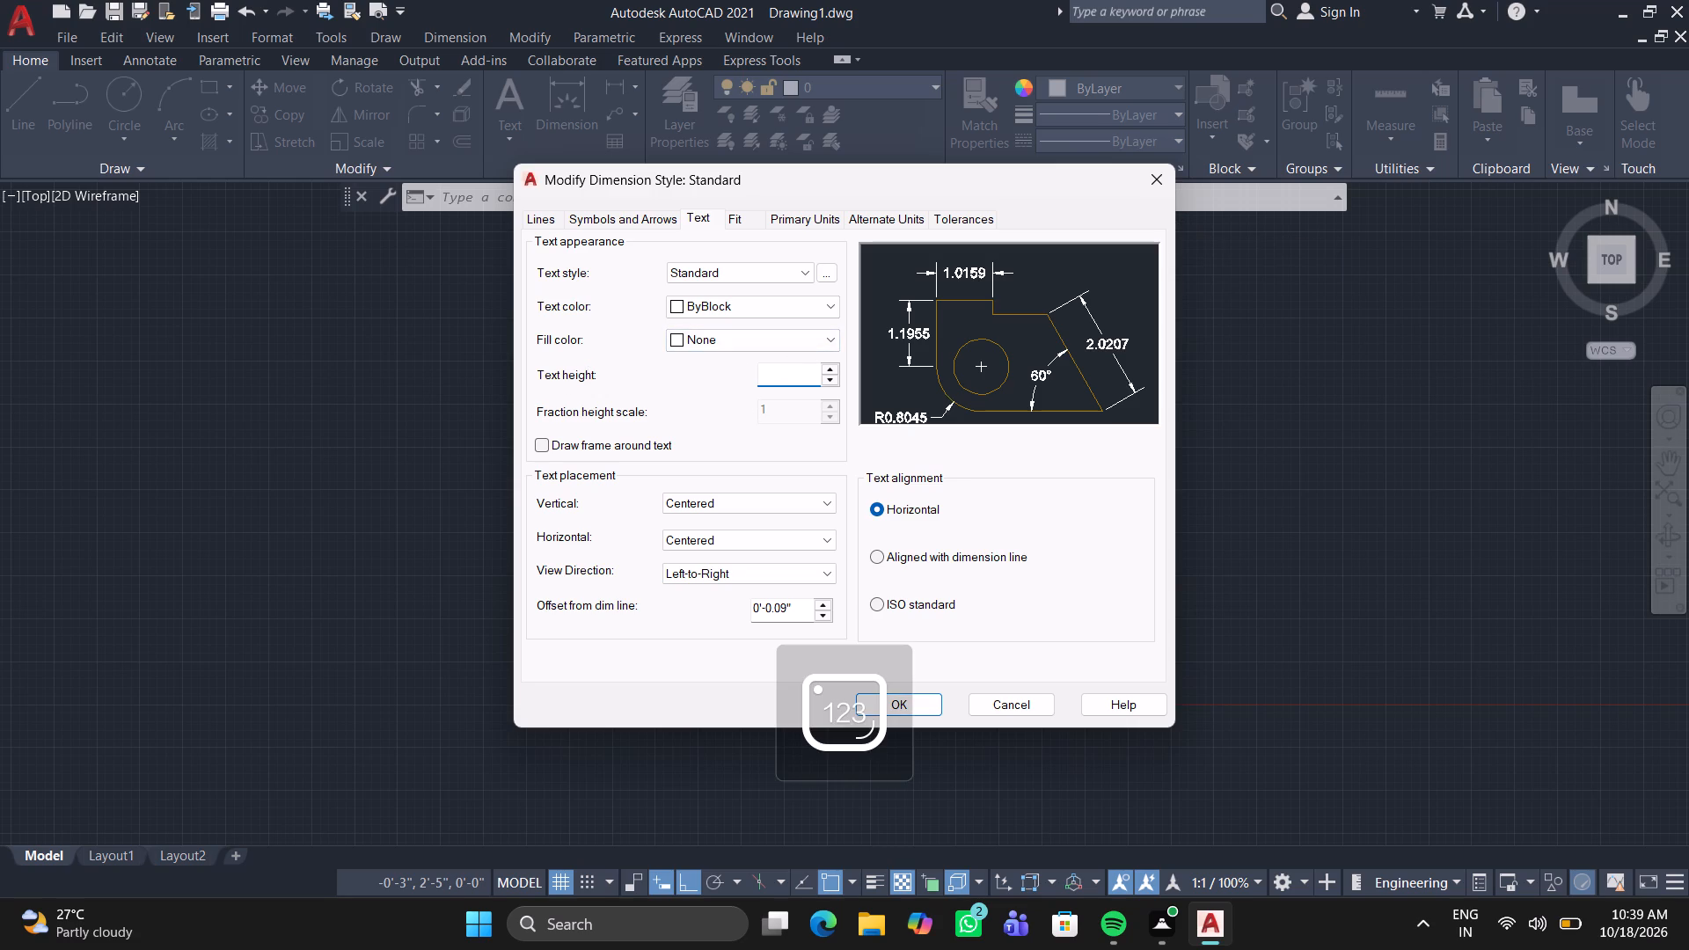
key("4")
key("Return")
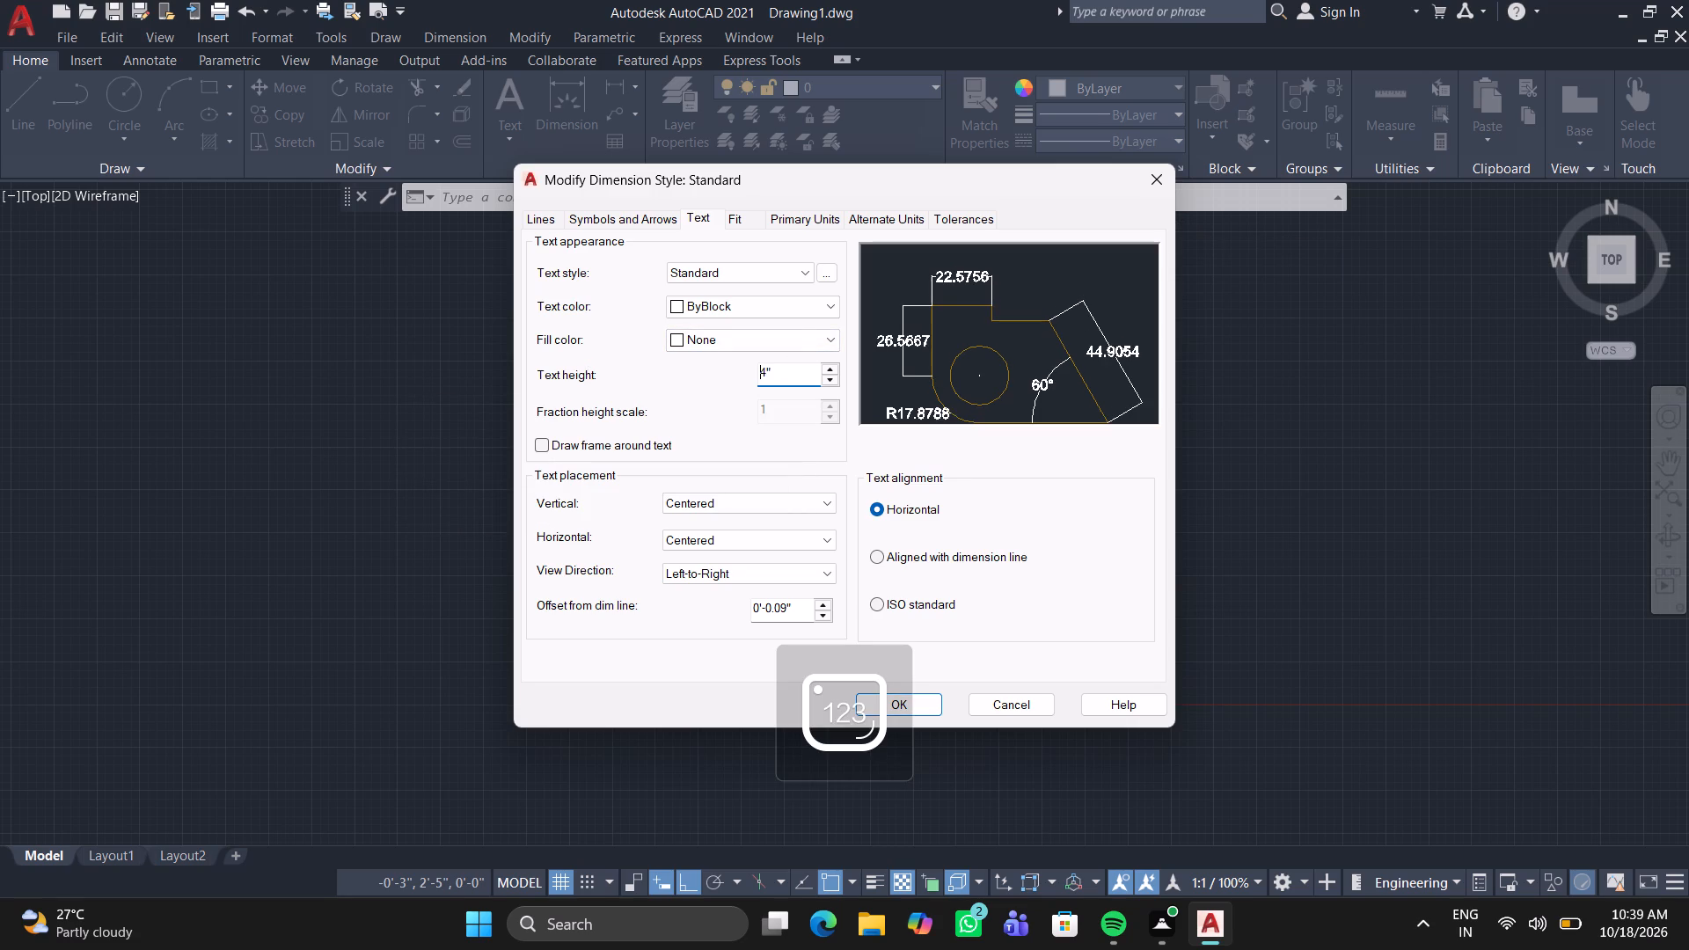
Set the Standard dimension style's primary linear units to Engineering format with 0'-0" precision and save the style.
left_click(823, 218)
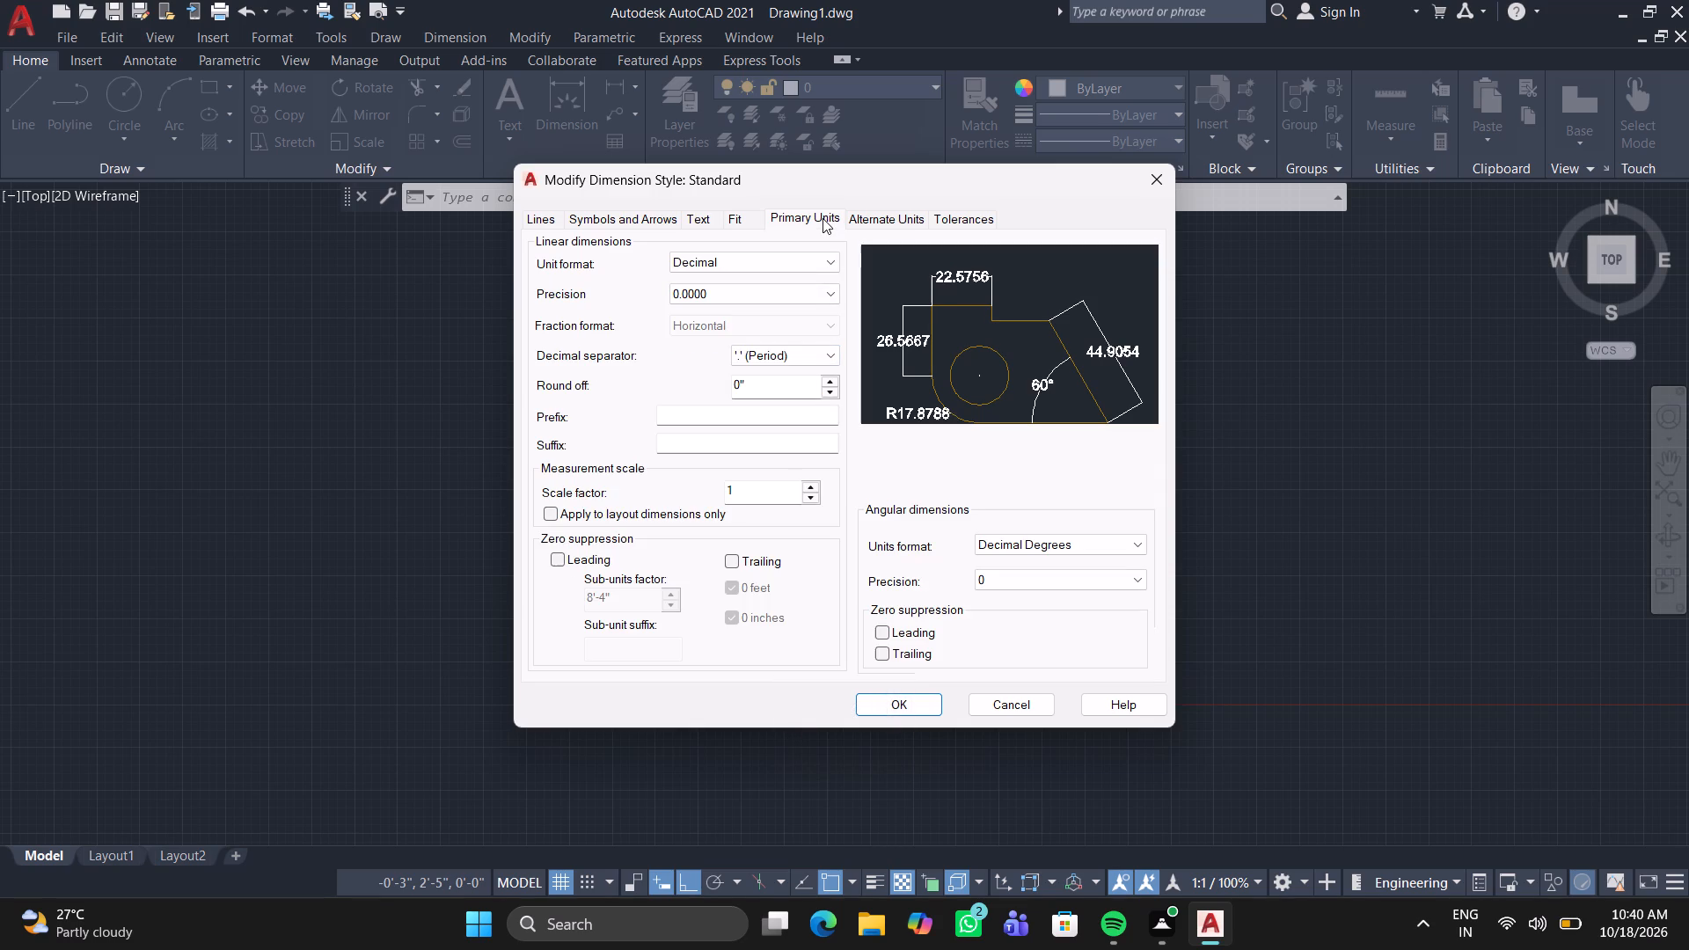
left_click(832, 257)
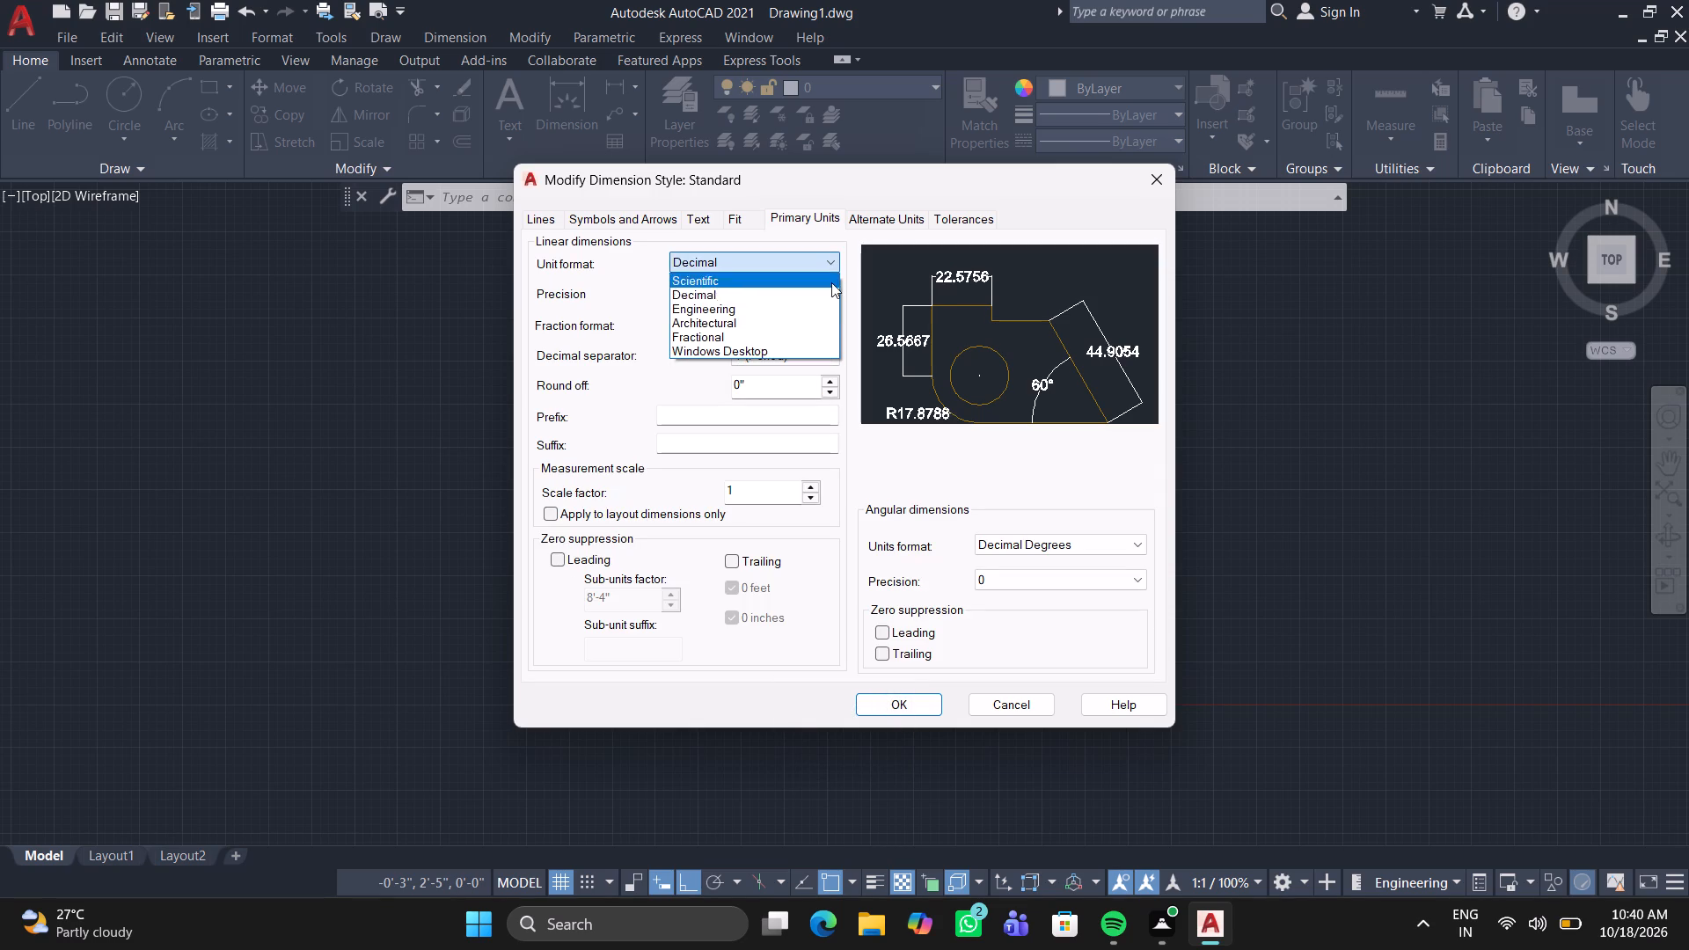
left_click(823, 308)
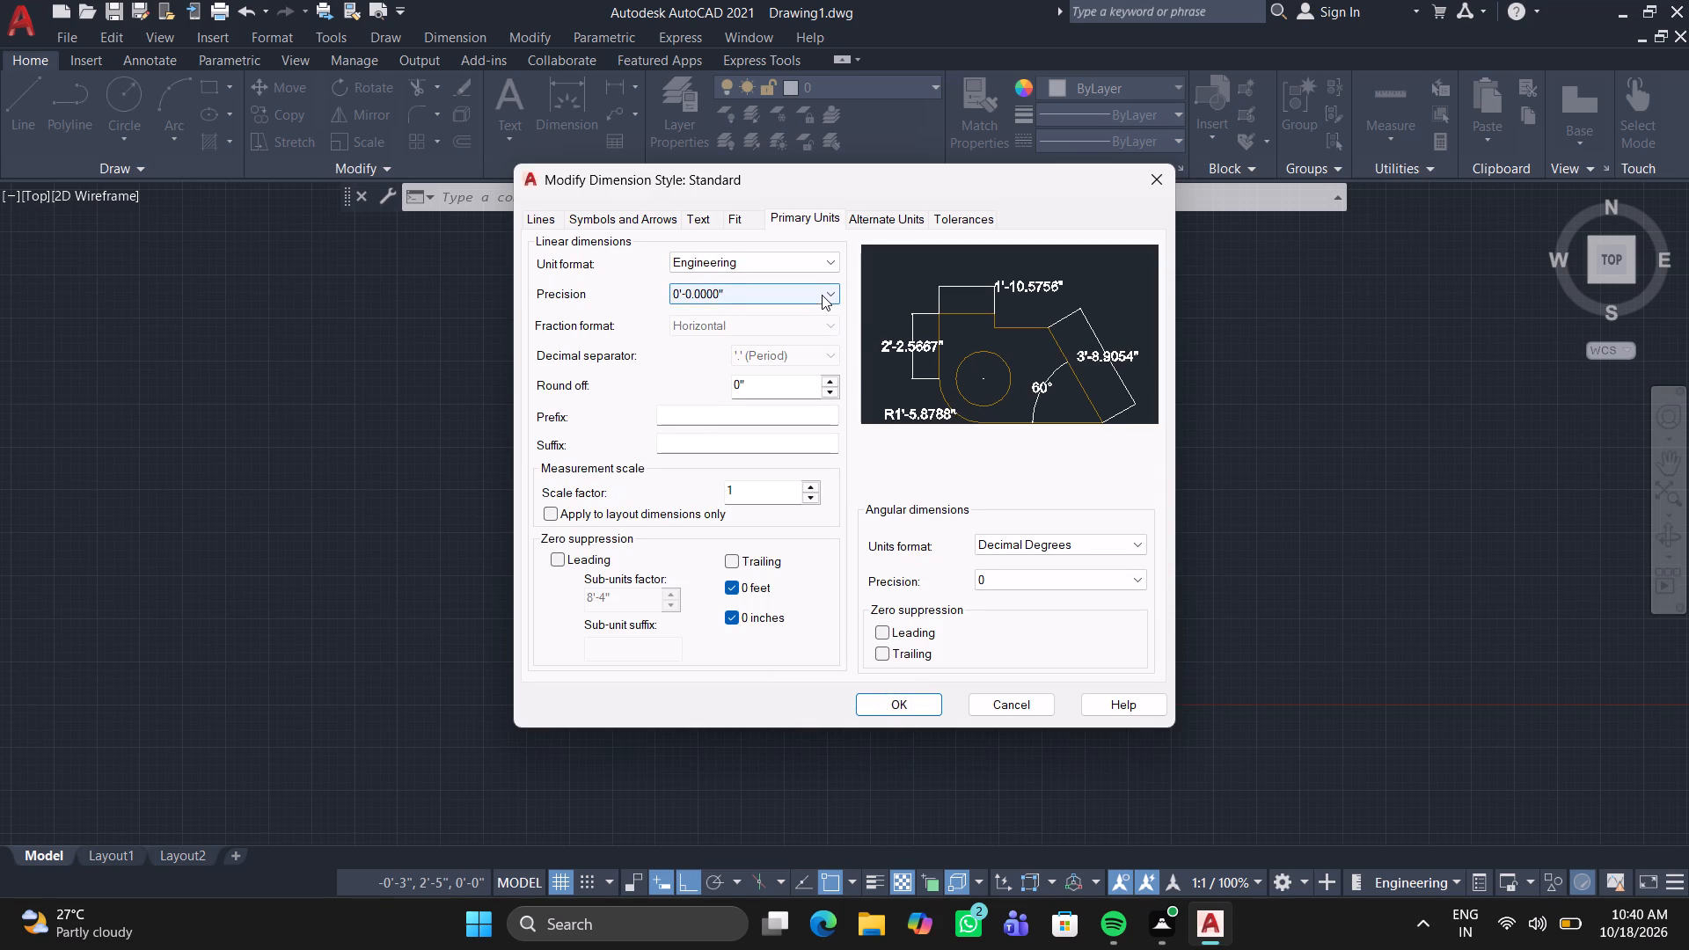
left_click(822, 295)
left_click(802, 313)
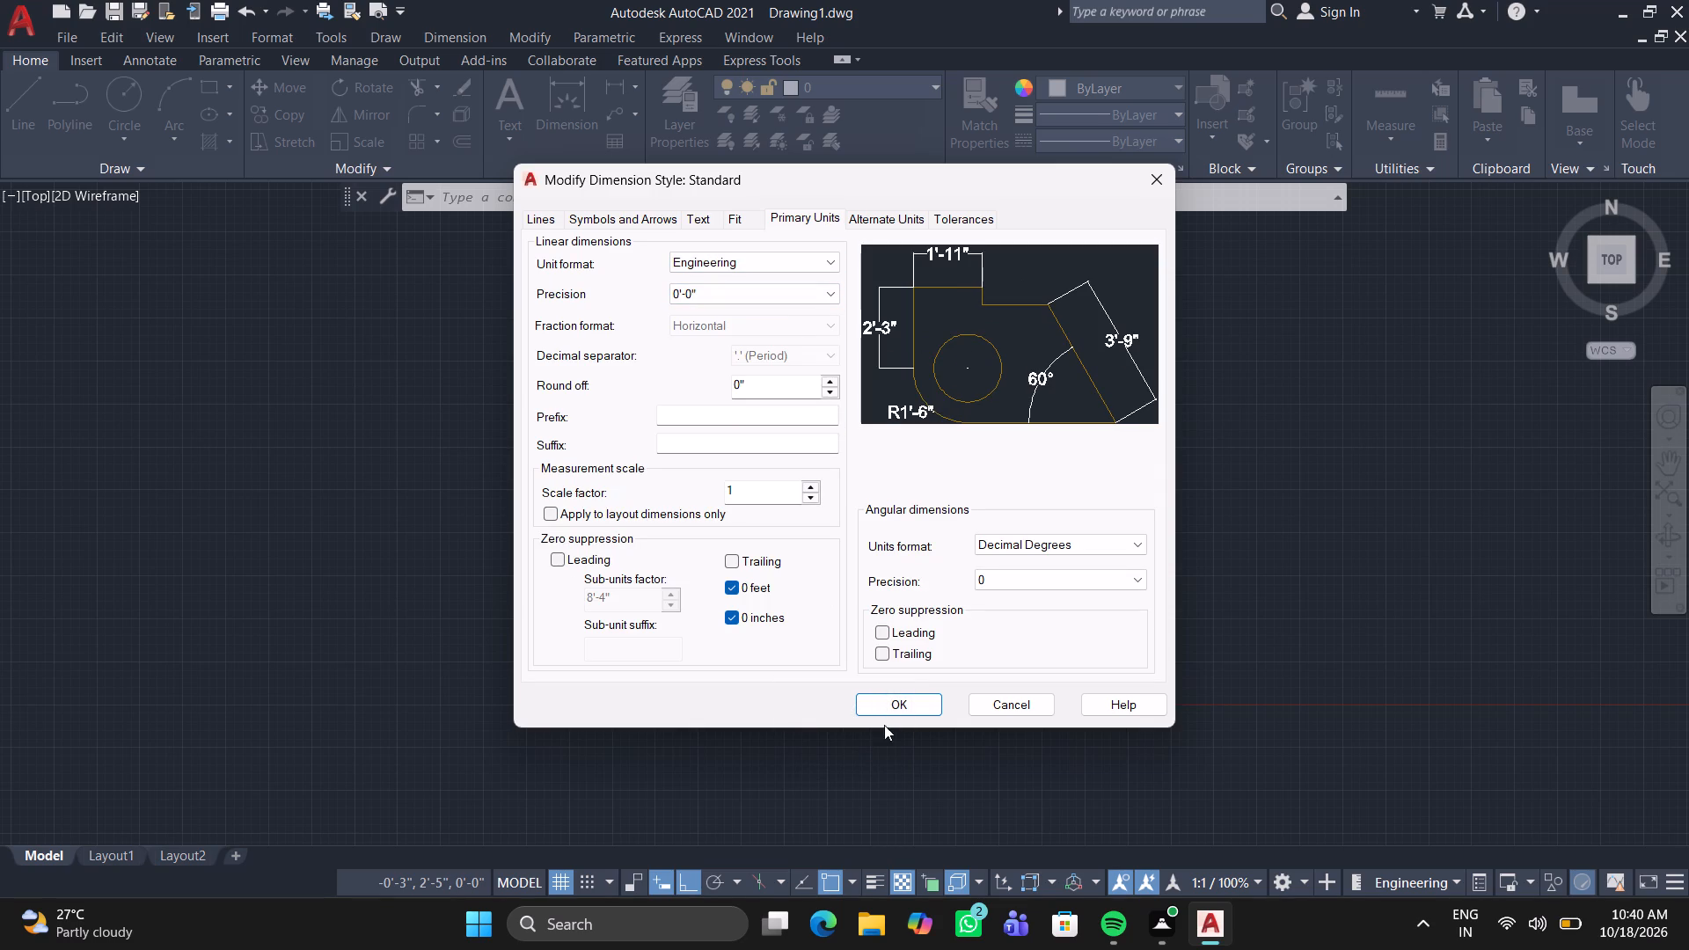
left_click(899, 705)
left_click(985, 617)
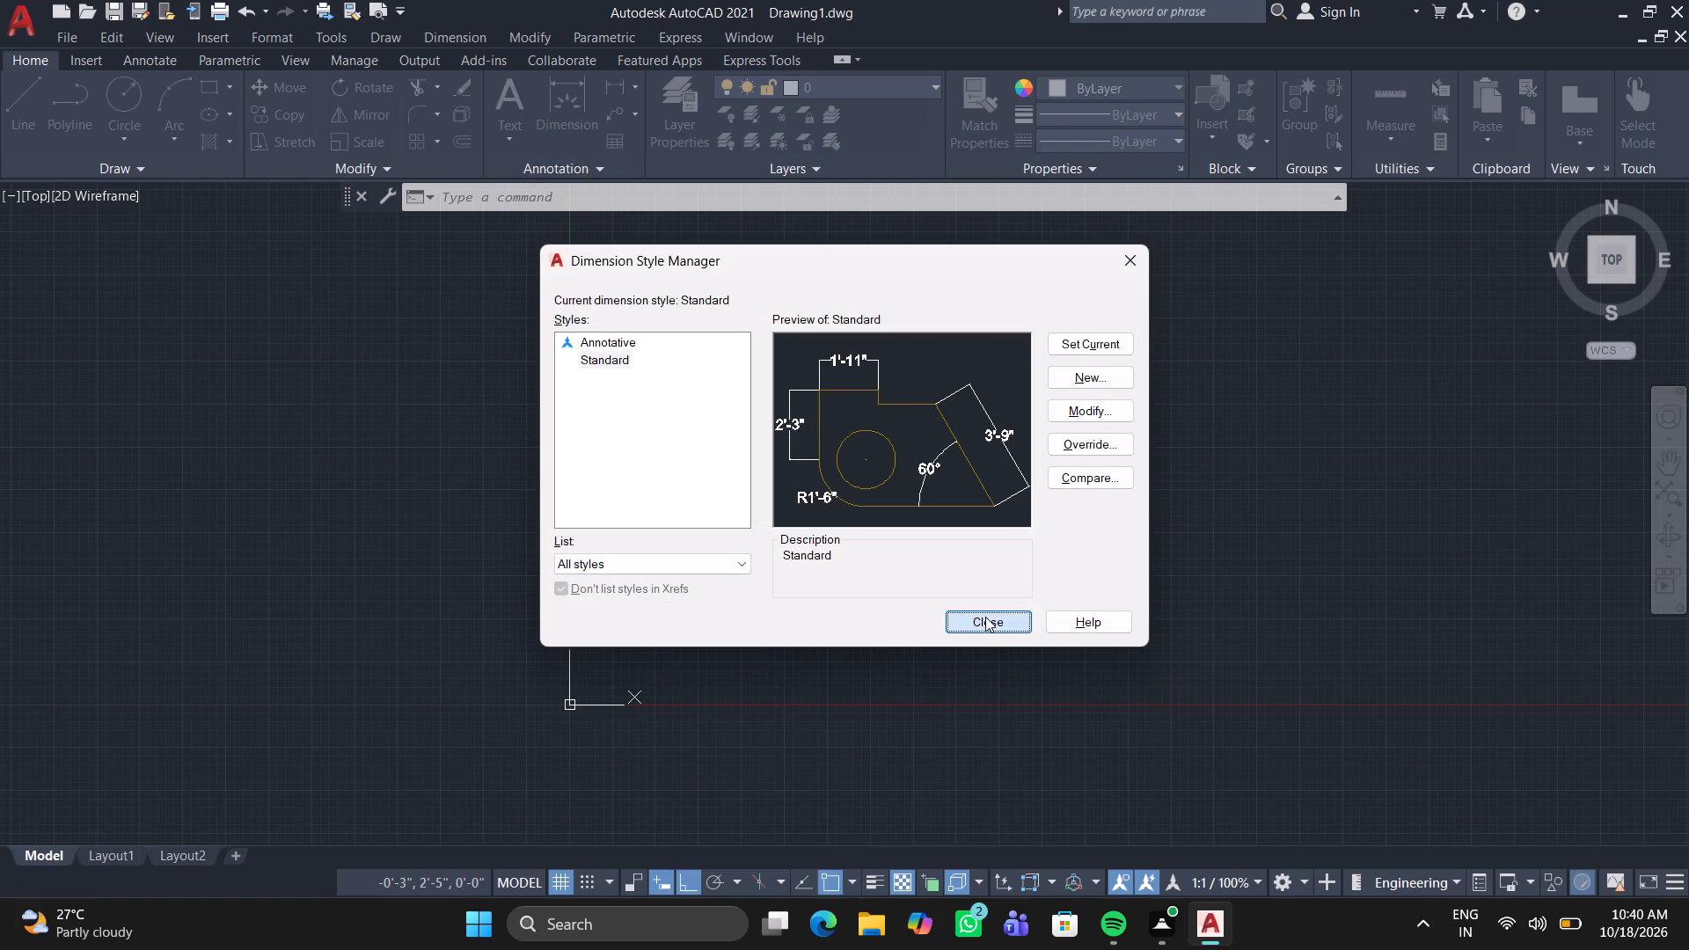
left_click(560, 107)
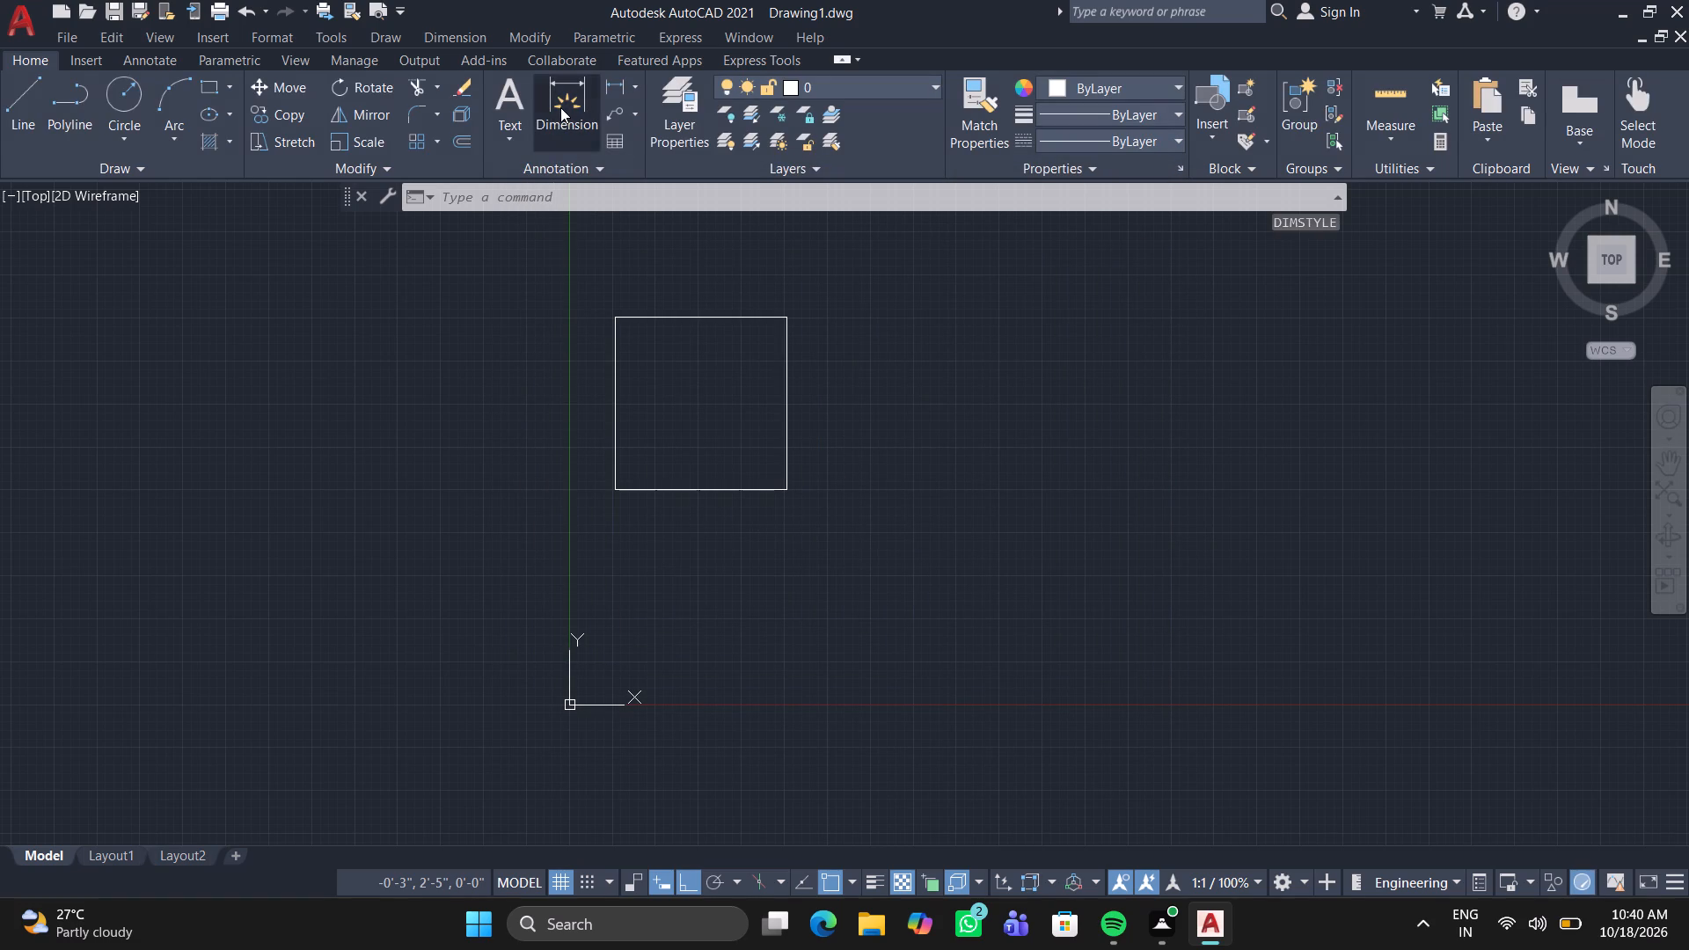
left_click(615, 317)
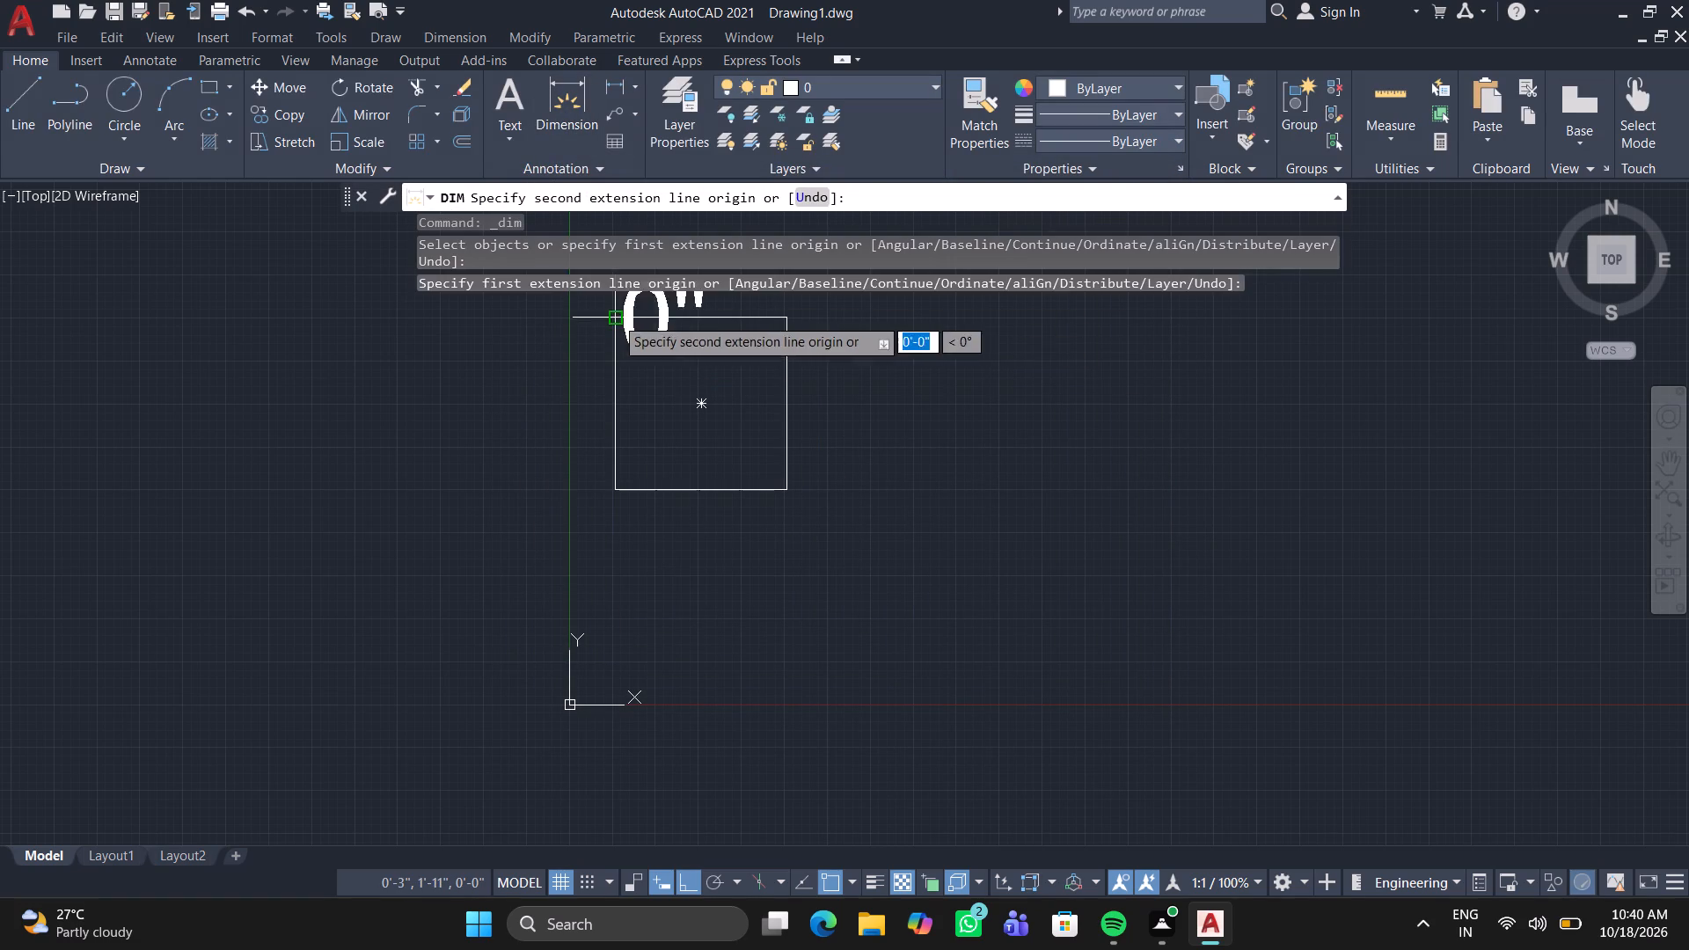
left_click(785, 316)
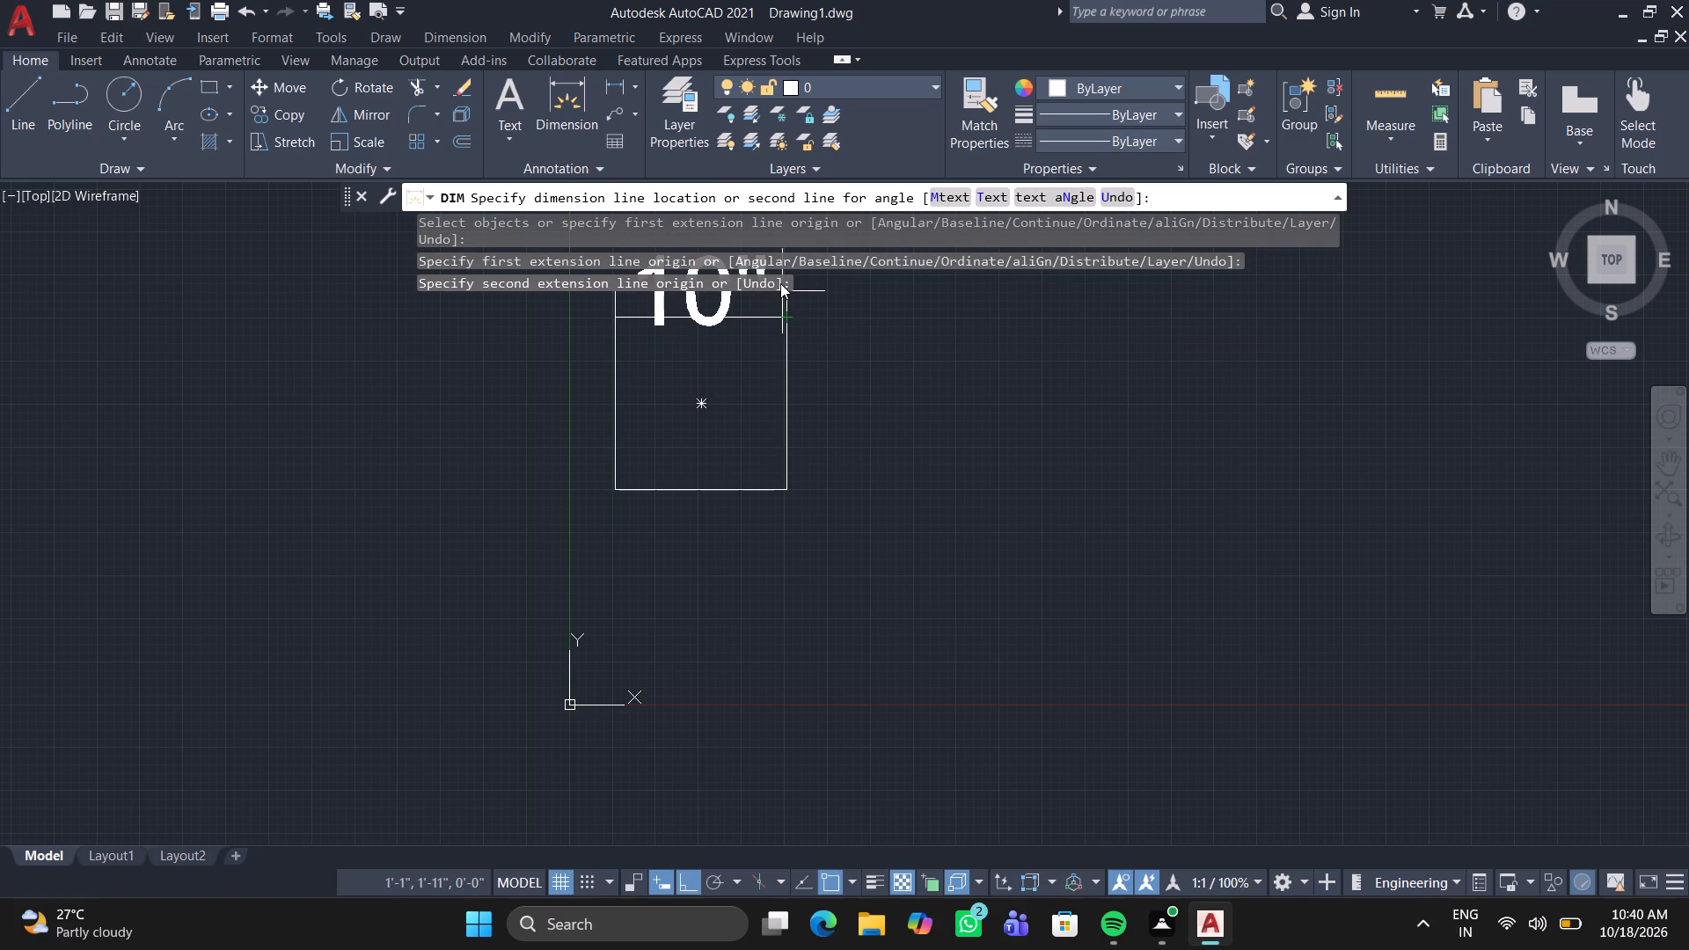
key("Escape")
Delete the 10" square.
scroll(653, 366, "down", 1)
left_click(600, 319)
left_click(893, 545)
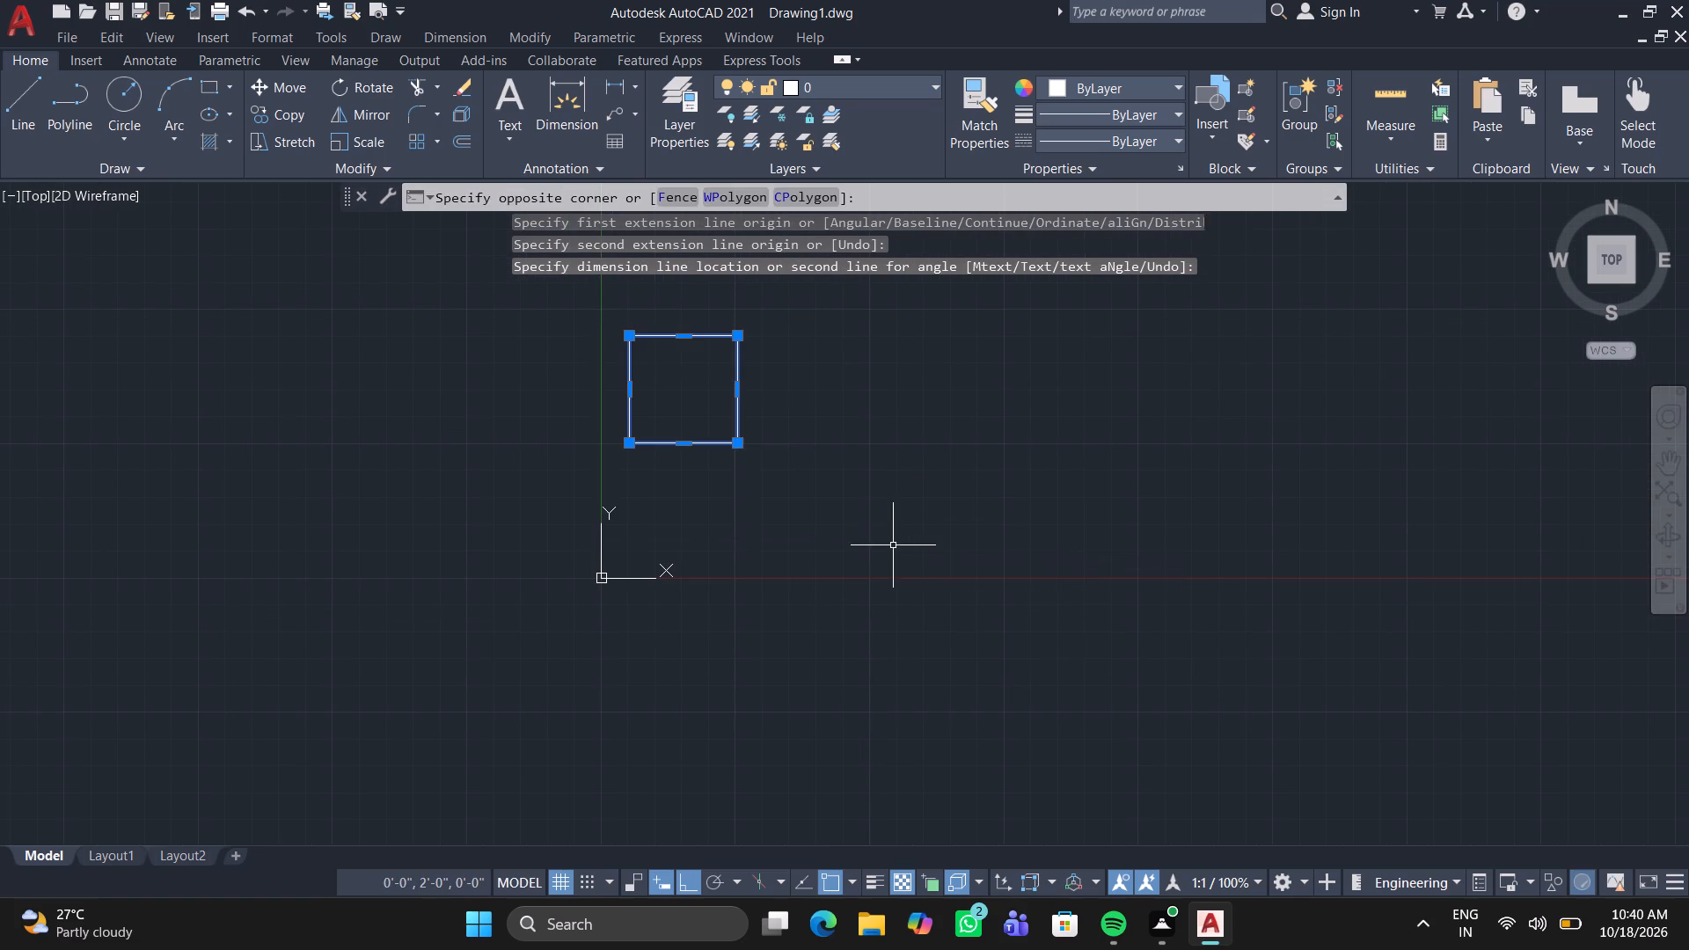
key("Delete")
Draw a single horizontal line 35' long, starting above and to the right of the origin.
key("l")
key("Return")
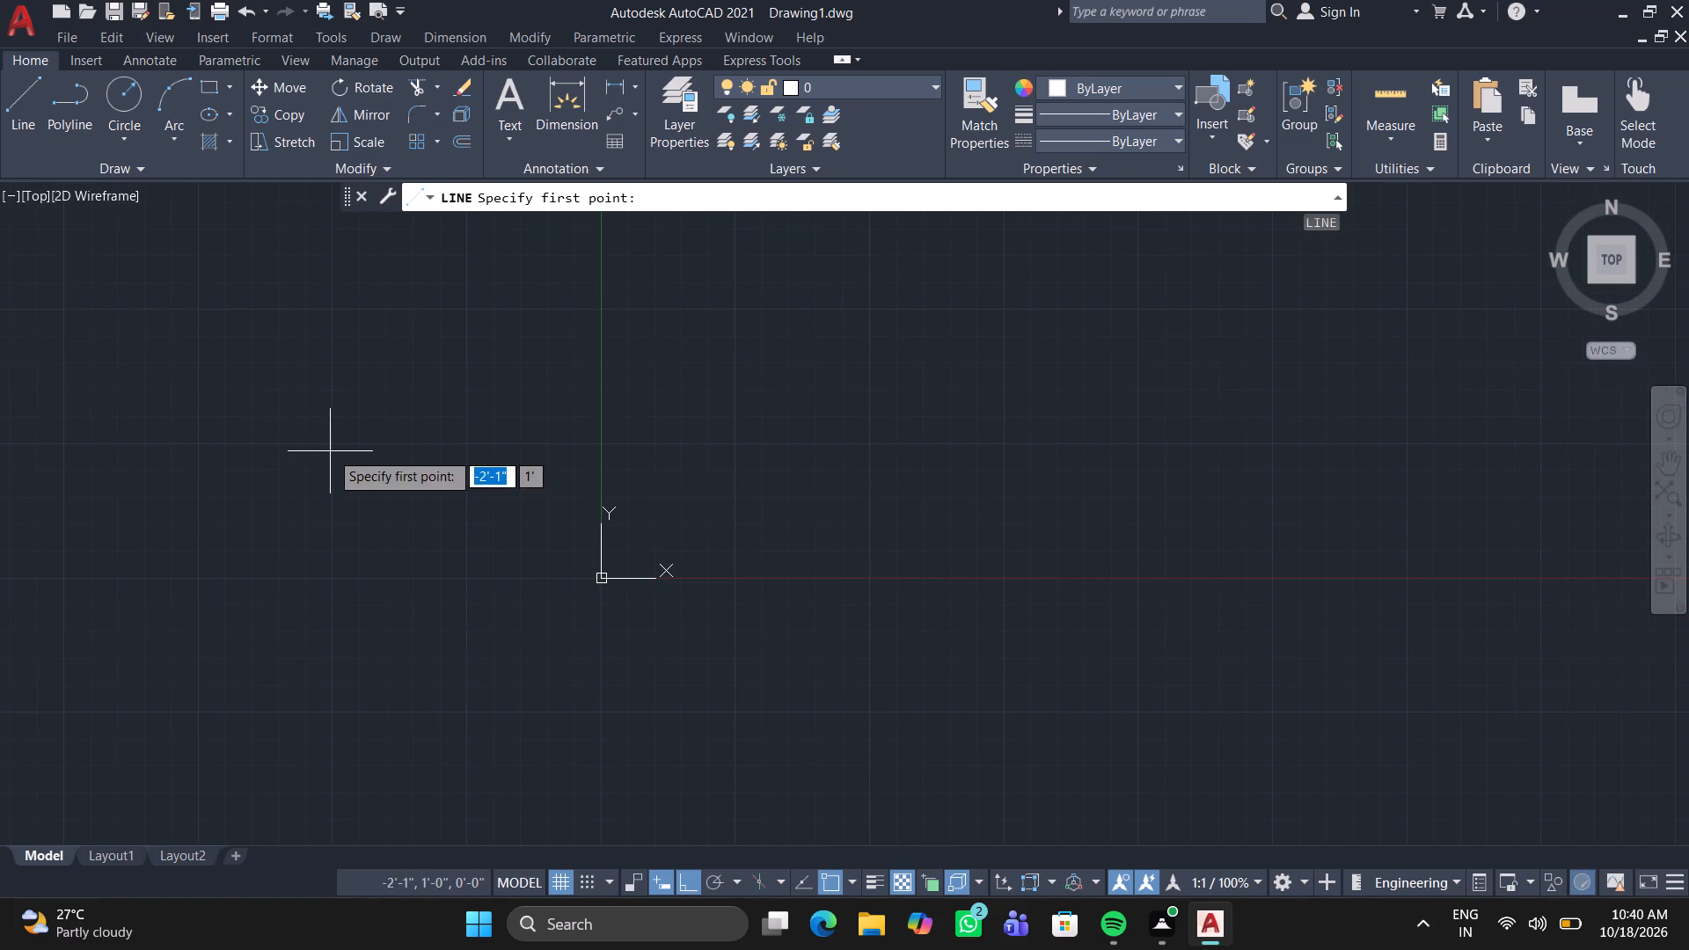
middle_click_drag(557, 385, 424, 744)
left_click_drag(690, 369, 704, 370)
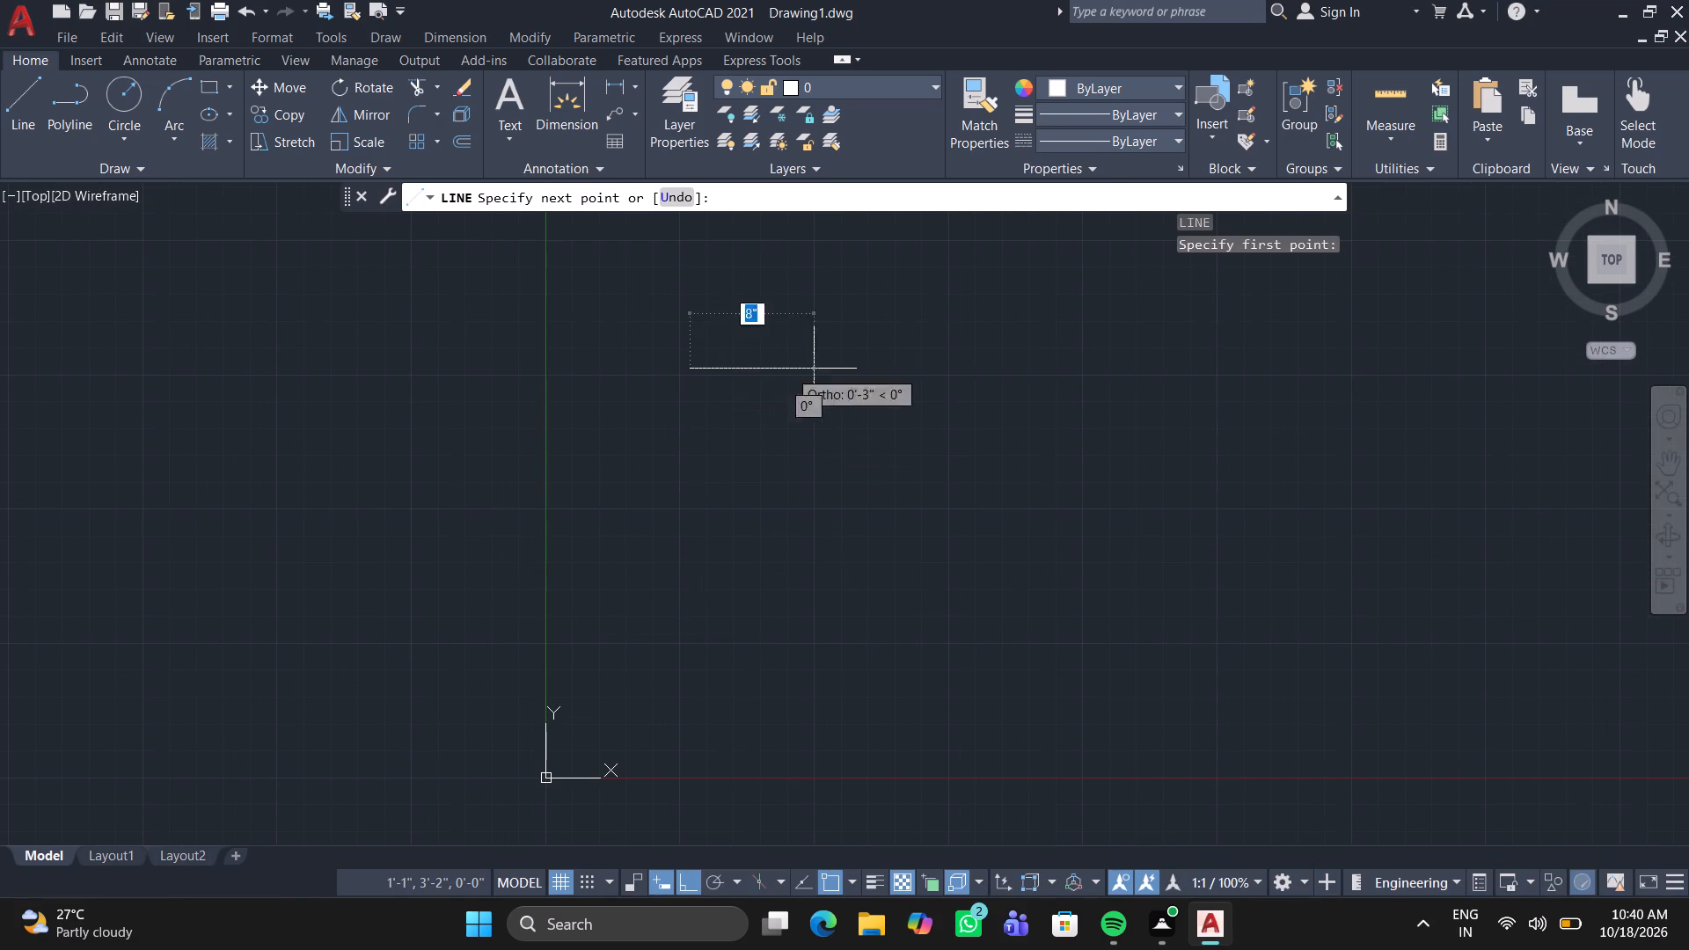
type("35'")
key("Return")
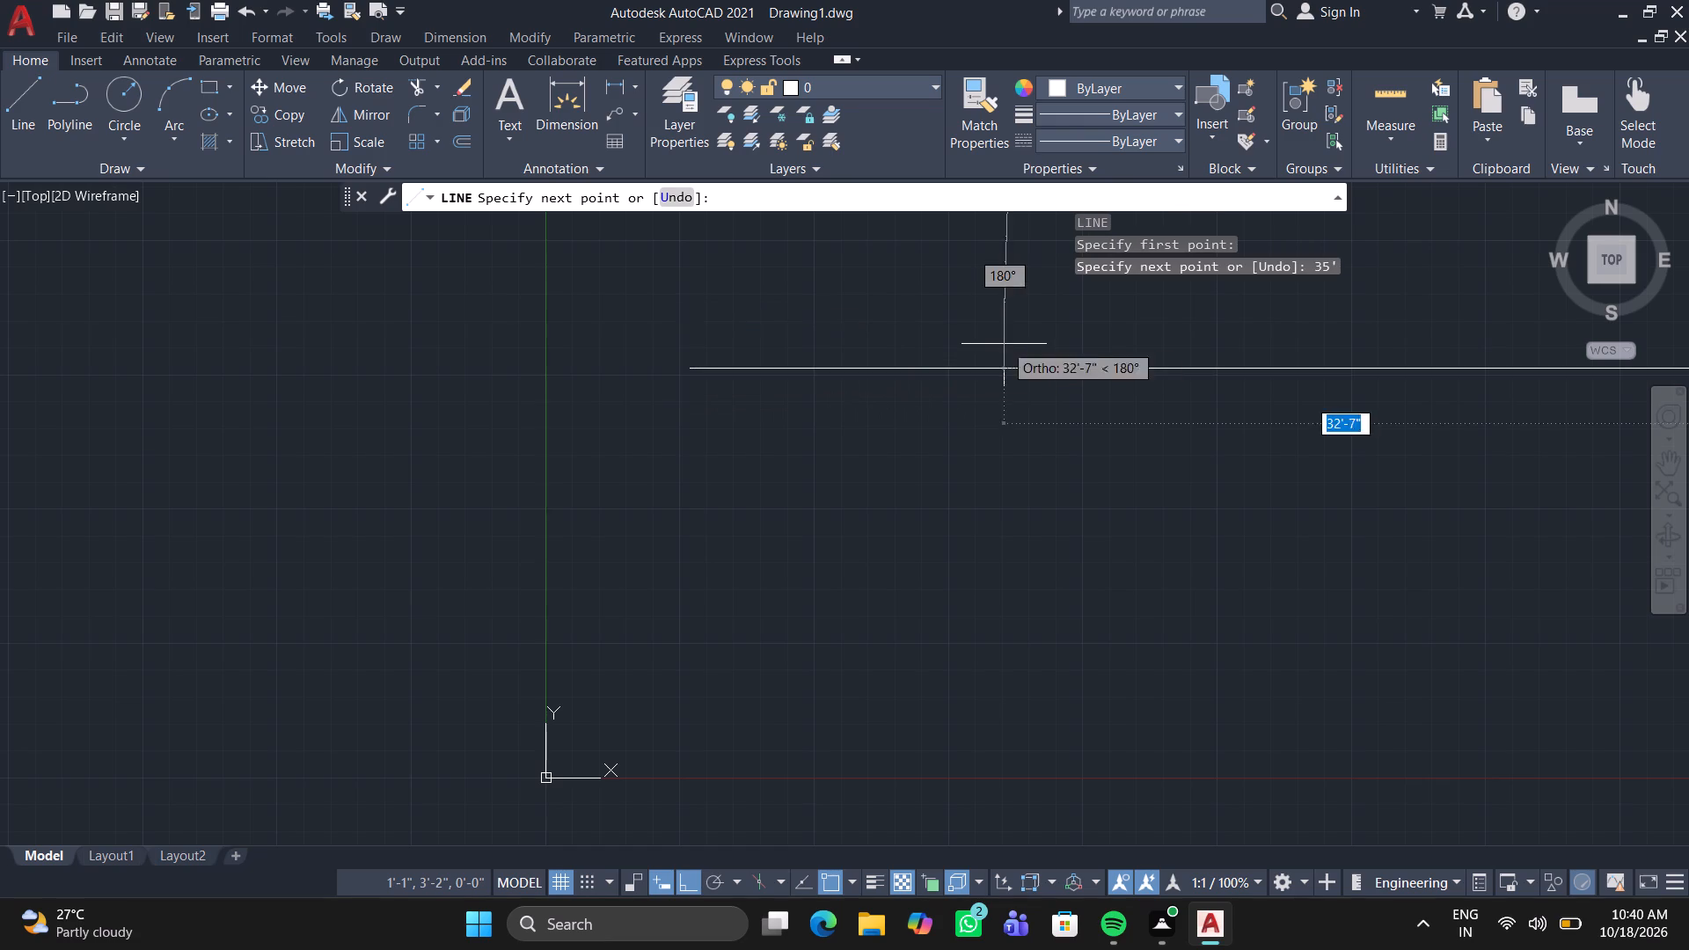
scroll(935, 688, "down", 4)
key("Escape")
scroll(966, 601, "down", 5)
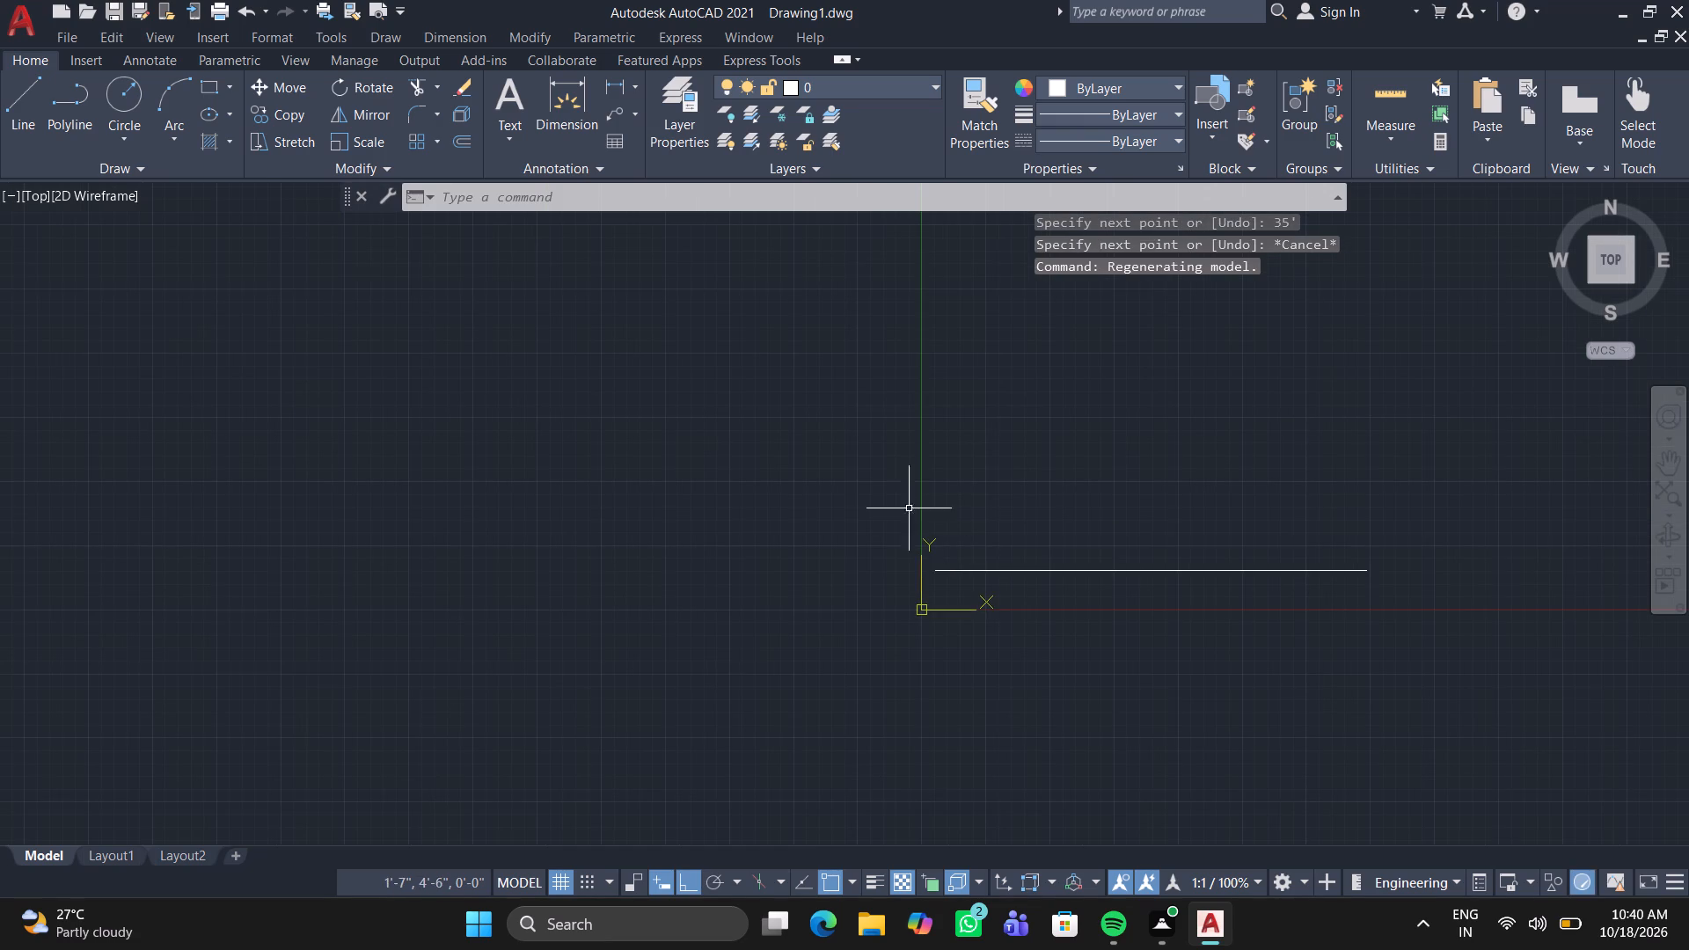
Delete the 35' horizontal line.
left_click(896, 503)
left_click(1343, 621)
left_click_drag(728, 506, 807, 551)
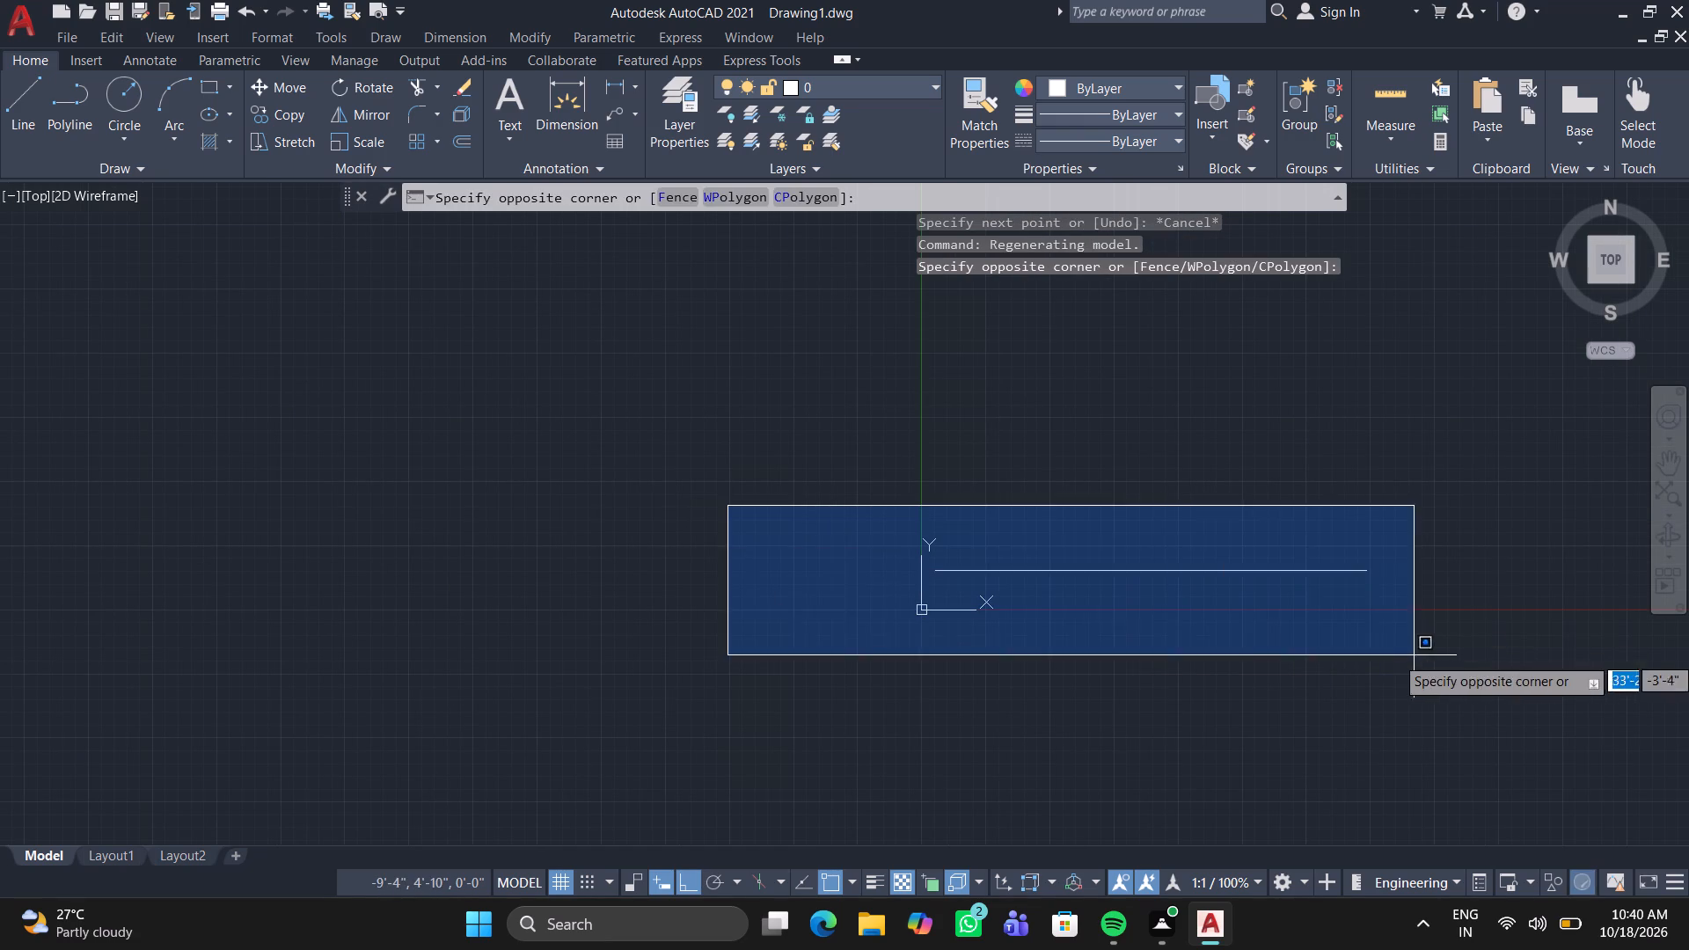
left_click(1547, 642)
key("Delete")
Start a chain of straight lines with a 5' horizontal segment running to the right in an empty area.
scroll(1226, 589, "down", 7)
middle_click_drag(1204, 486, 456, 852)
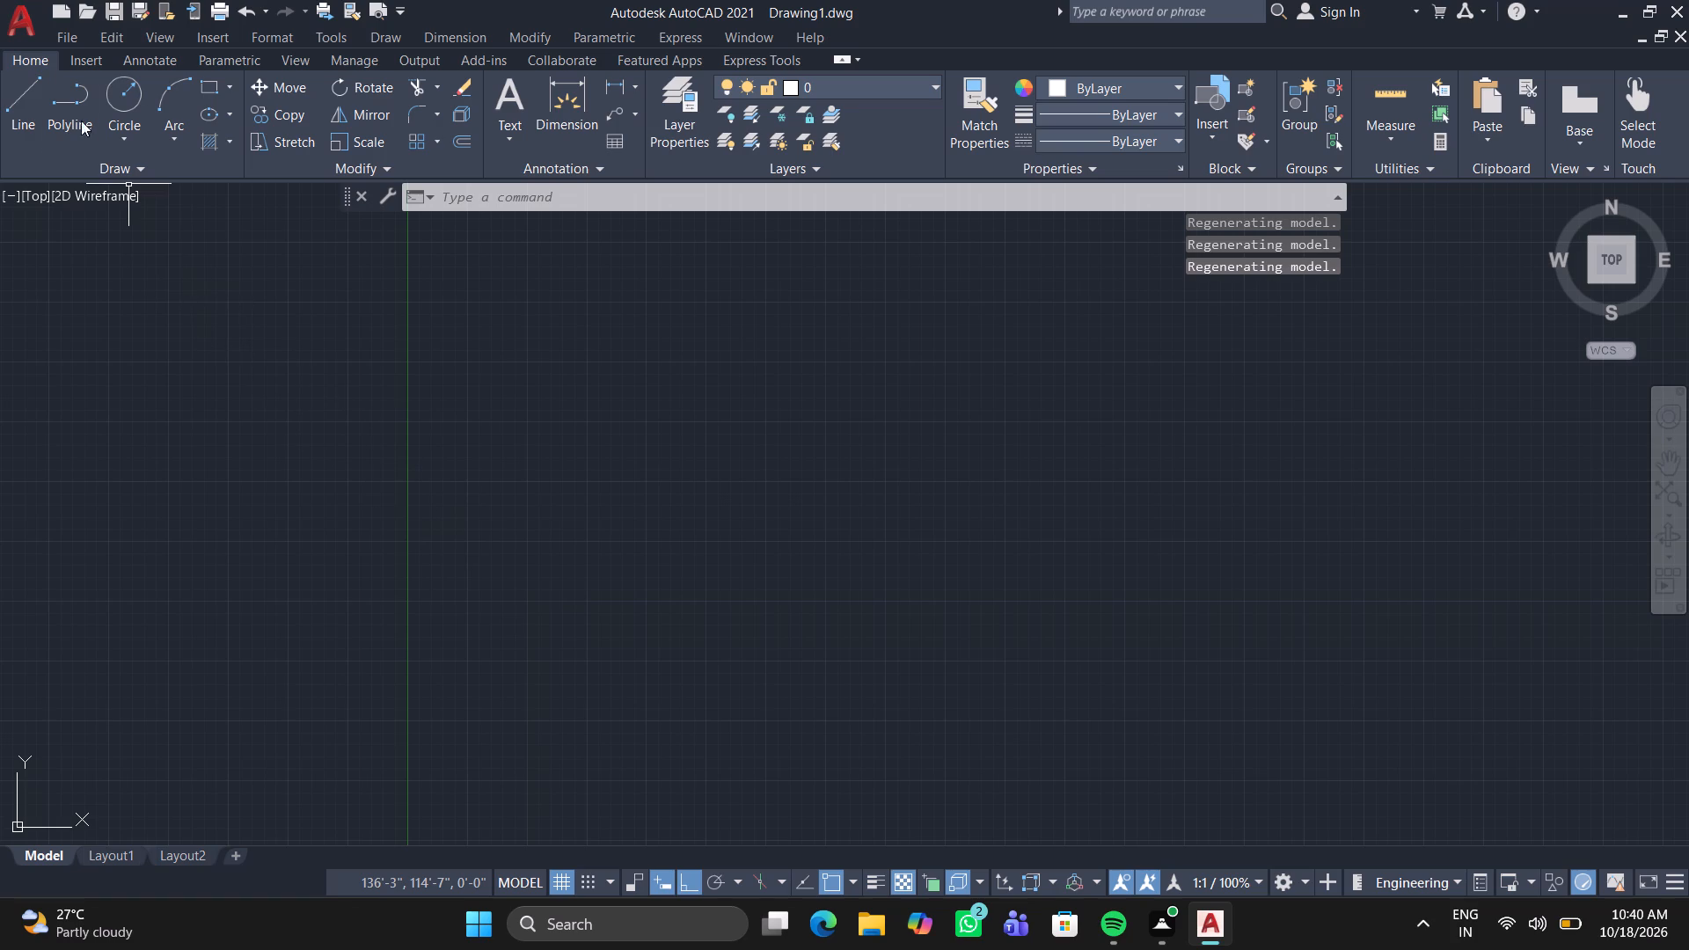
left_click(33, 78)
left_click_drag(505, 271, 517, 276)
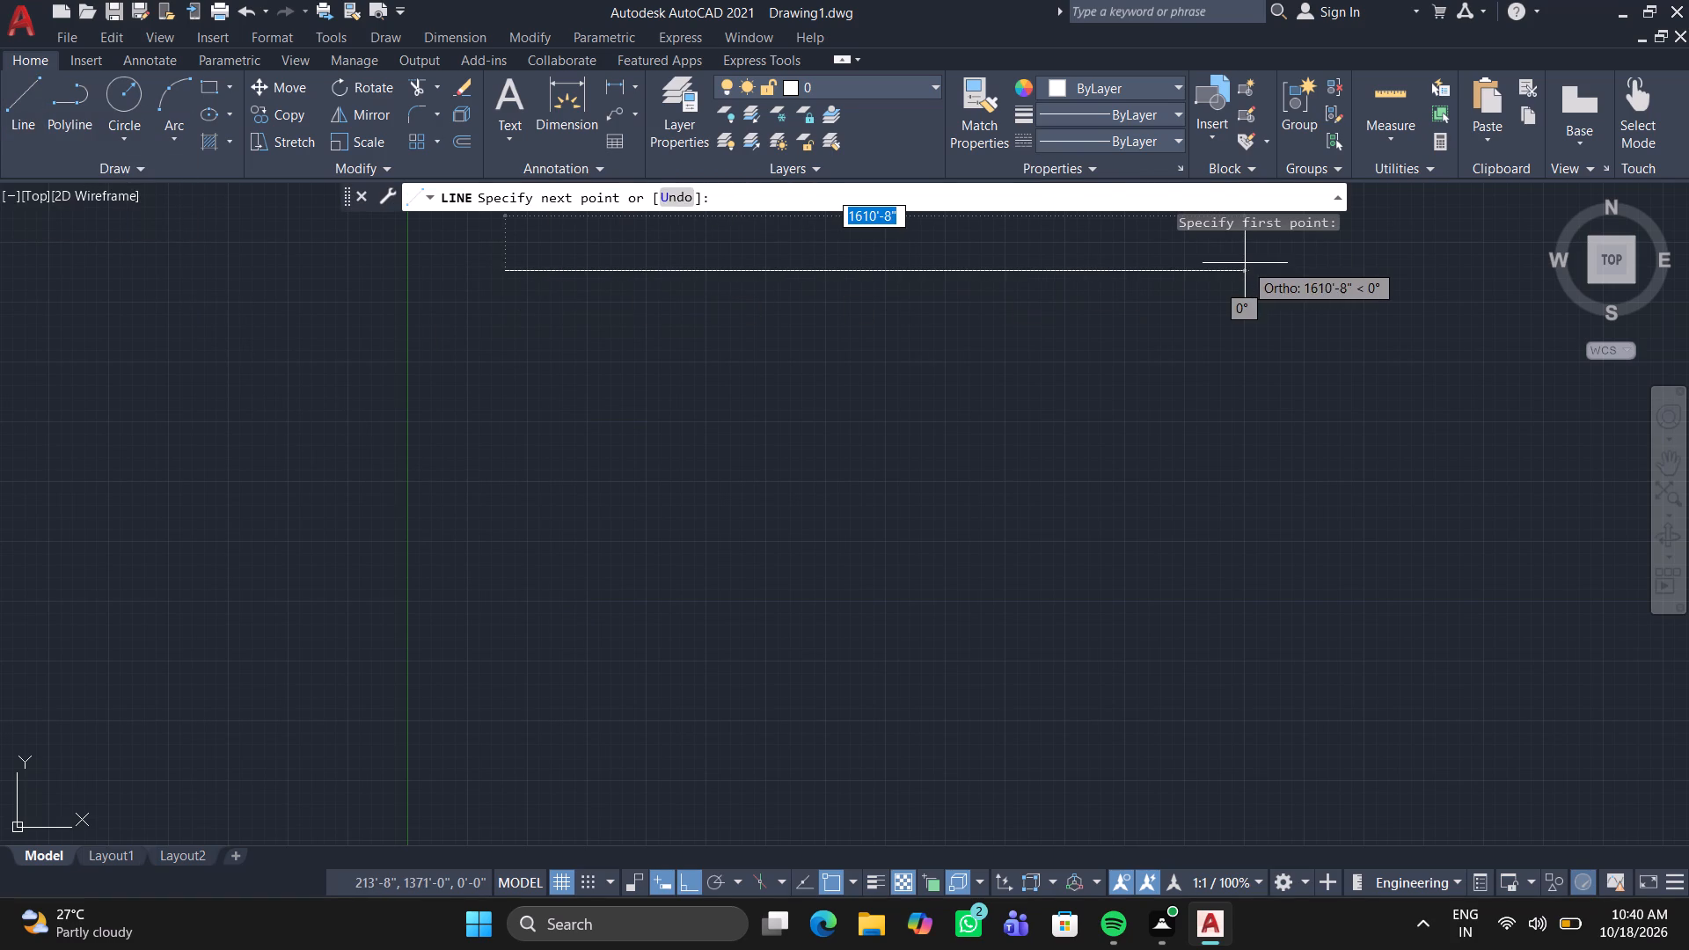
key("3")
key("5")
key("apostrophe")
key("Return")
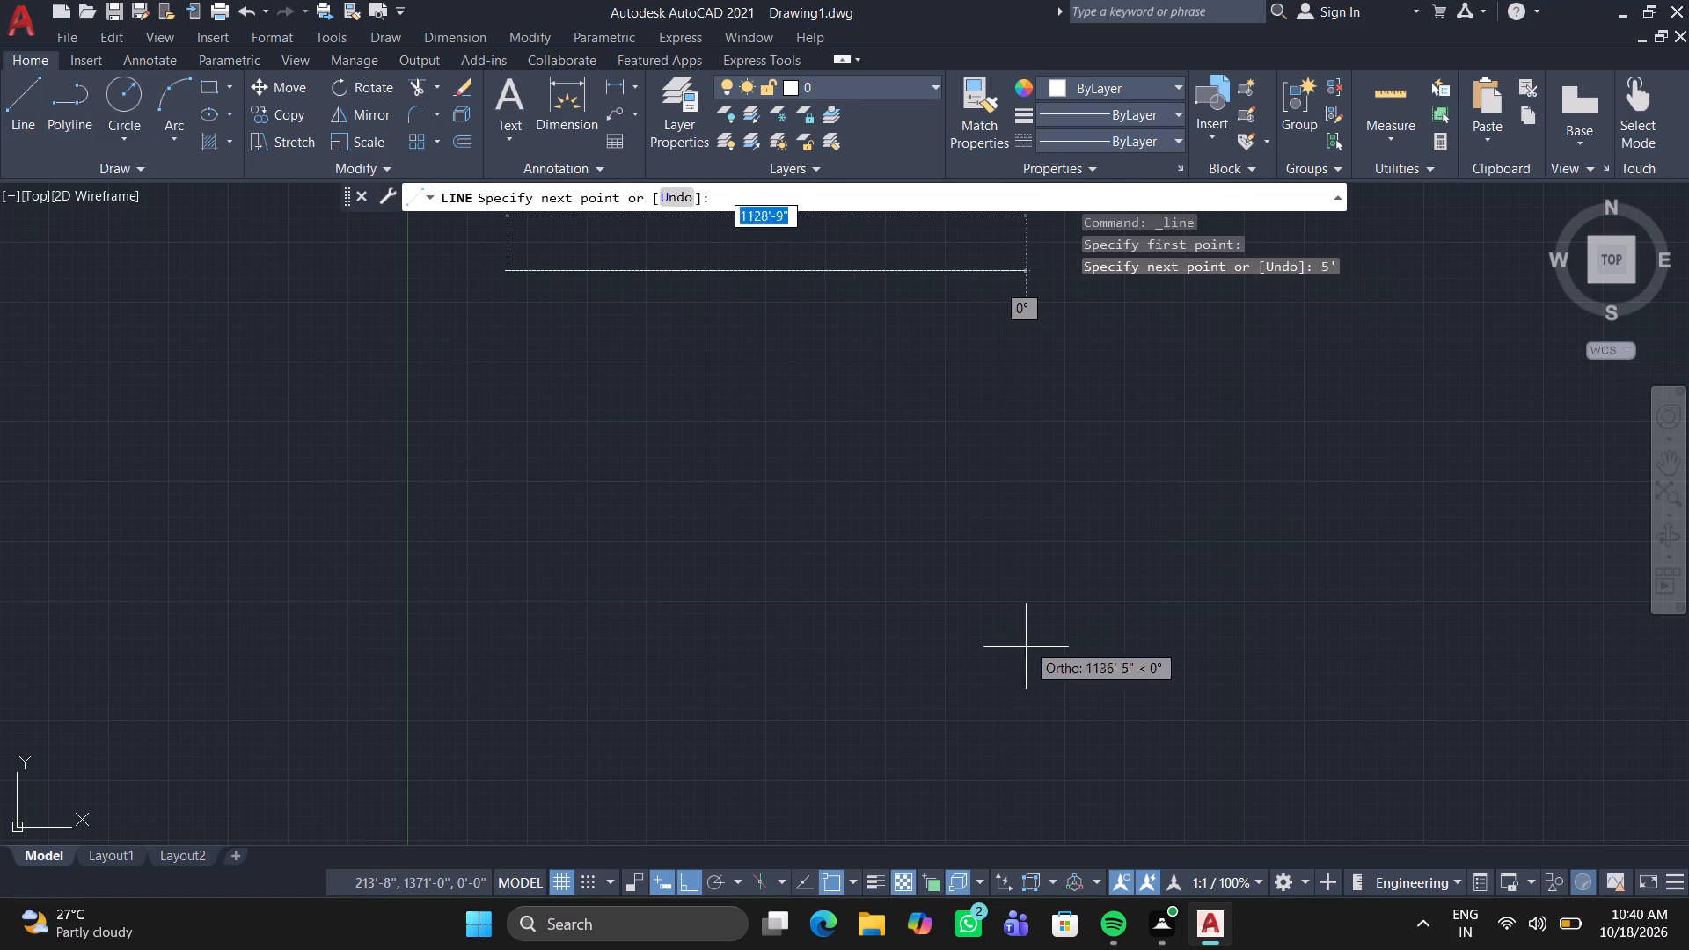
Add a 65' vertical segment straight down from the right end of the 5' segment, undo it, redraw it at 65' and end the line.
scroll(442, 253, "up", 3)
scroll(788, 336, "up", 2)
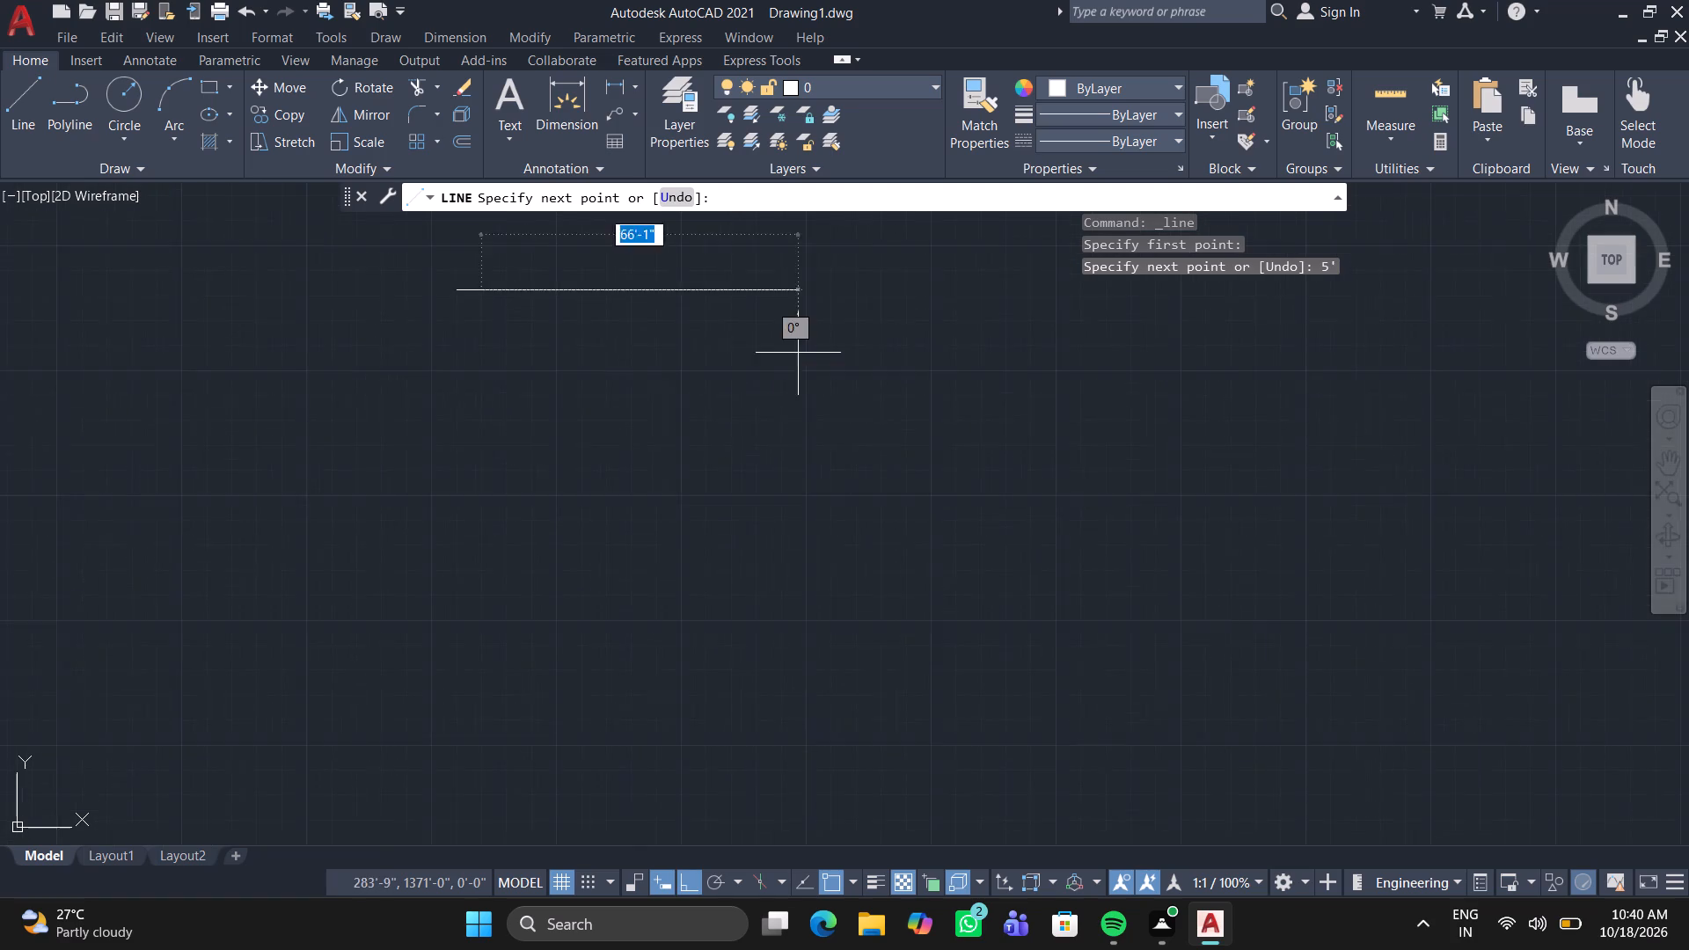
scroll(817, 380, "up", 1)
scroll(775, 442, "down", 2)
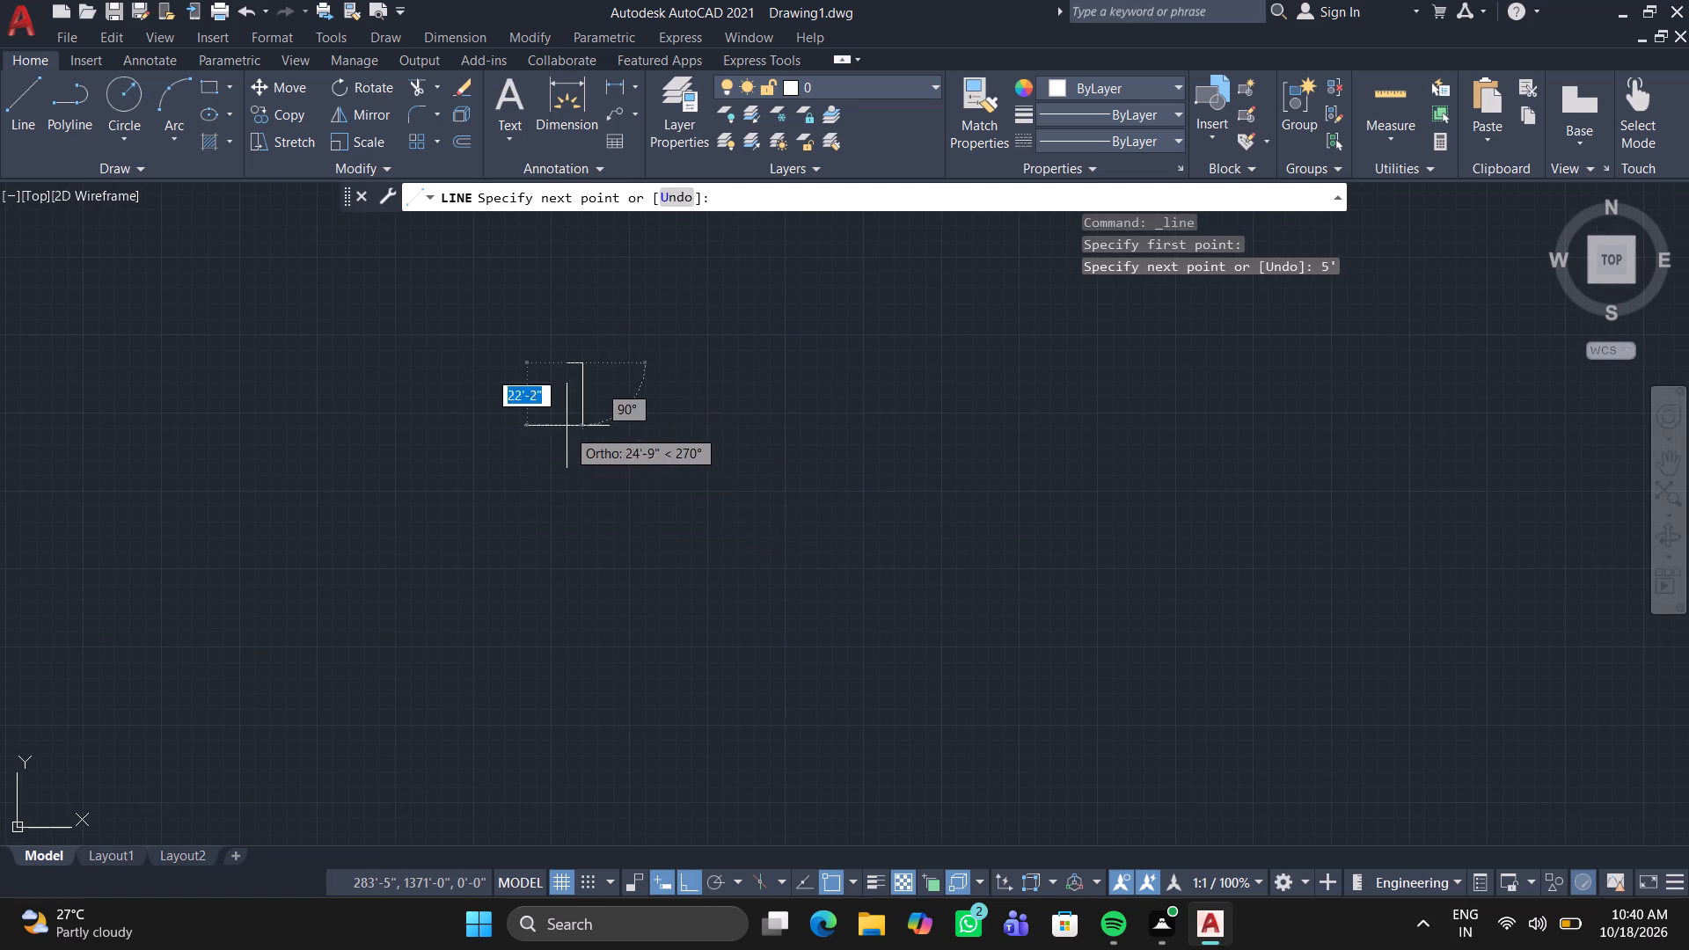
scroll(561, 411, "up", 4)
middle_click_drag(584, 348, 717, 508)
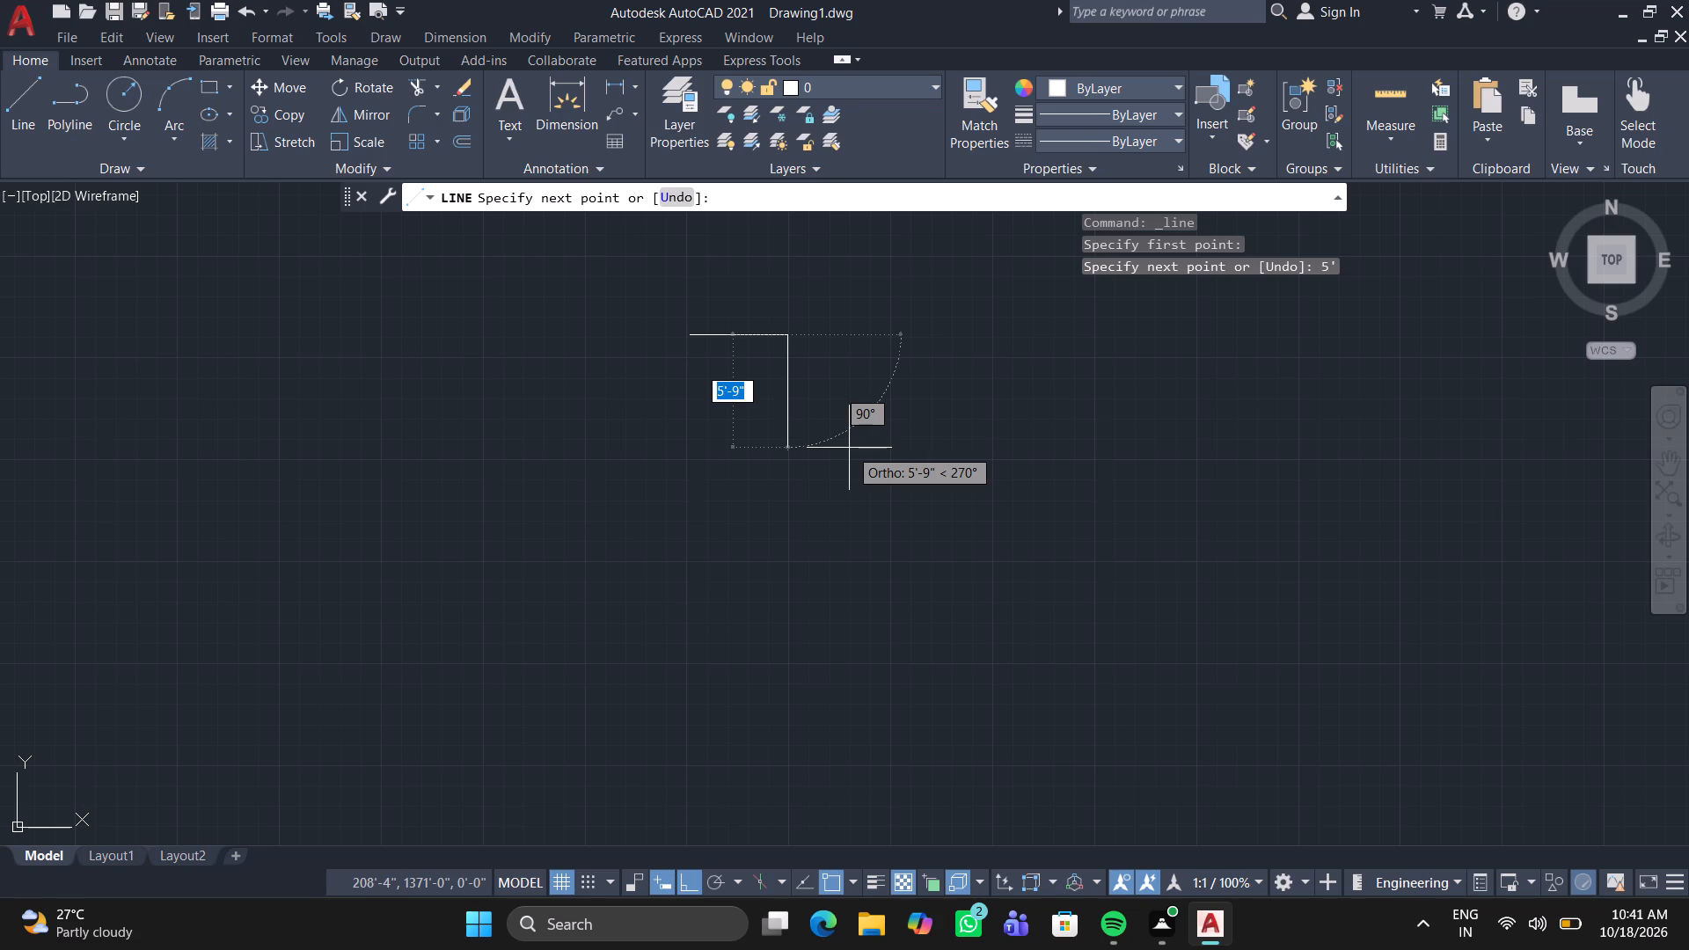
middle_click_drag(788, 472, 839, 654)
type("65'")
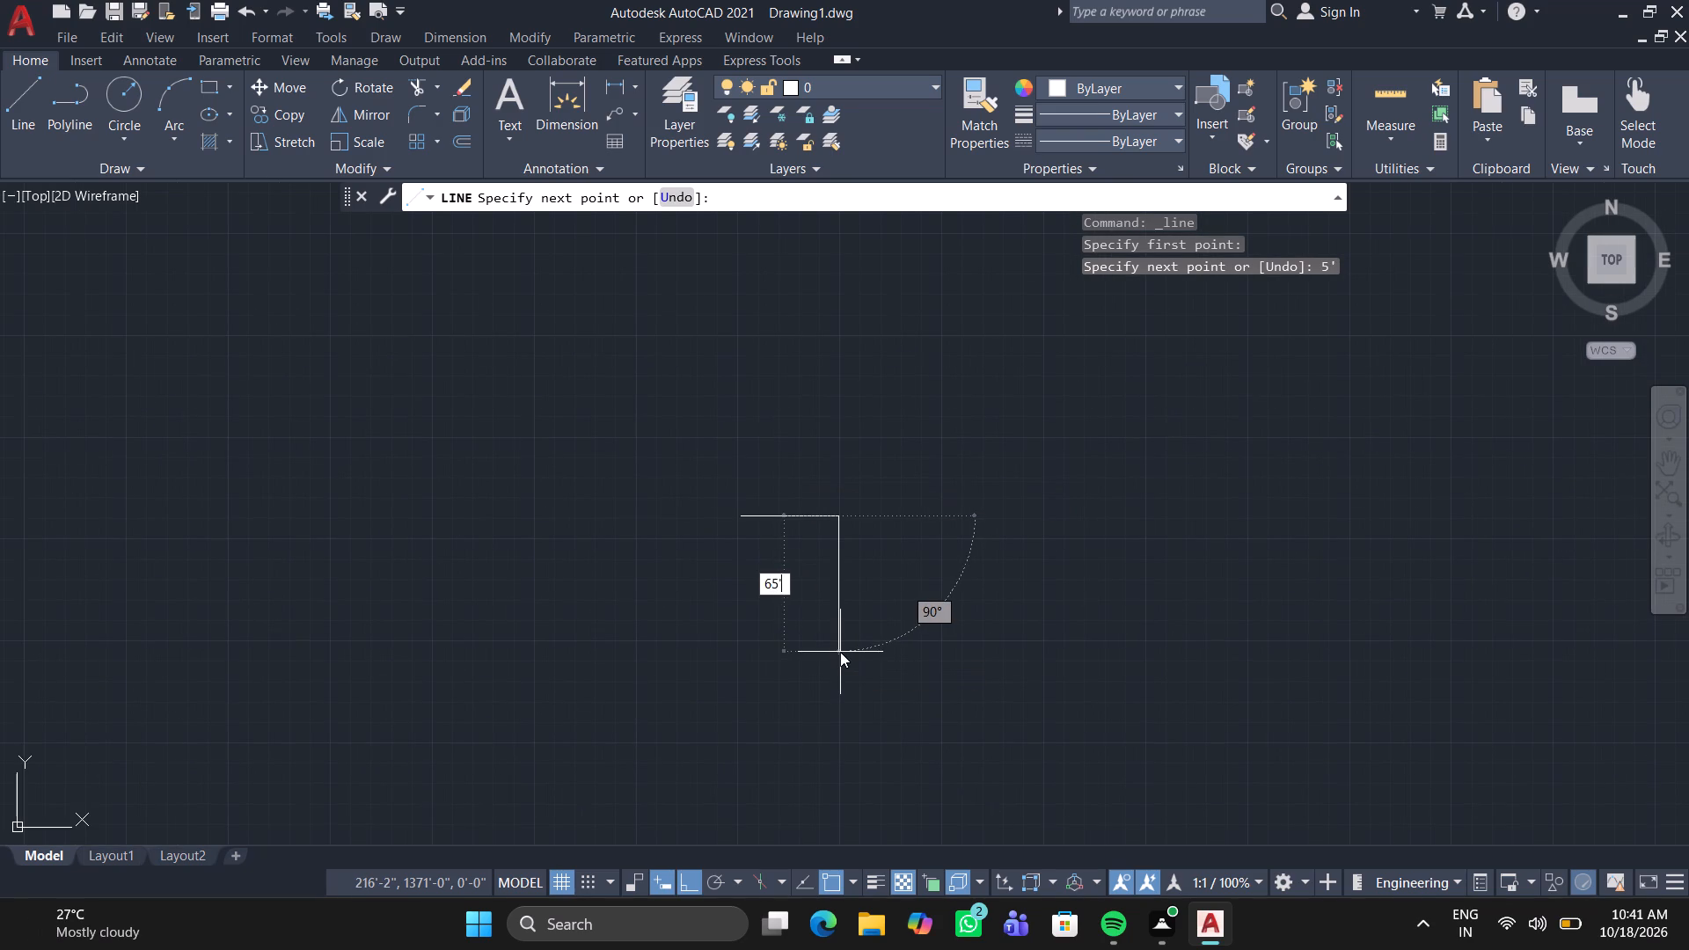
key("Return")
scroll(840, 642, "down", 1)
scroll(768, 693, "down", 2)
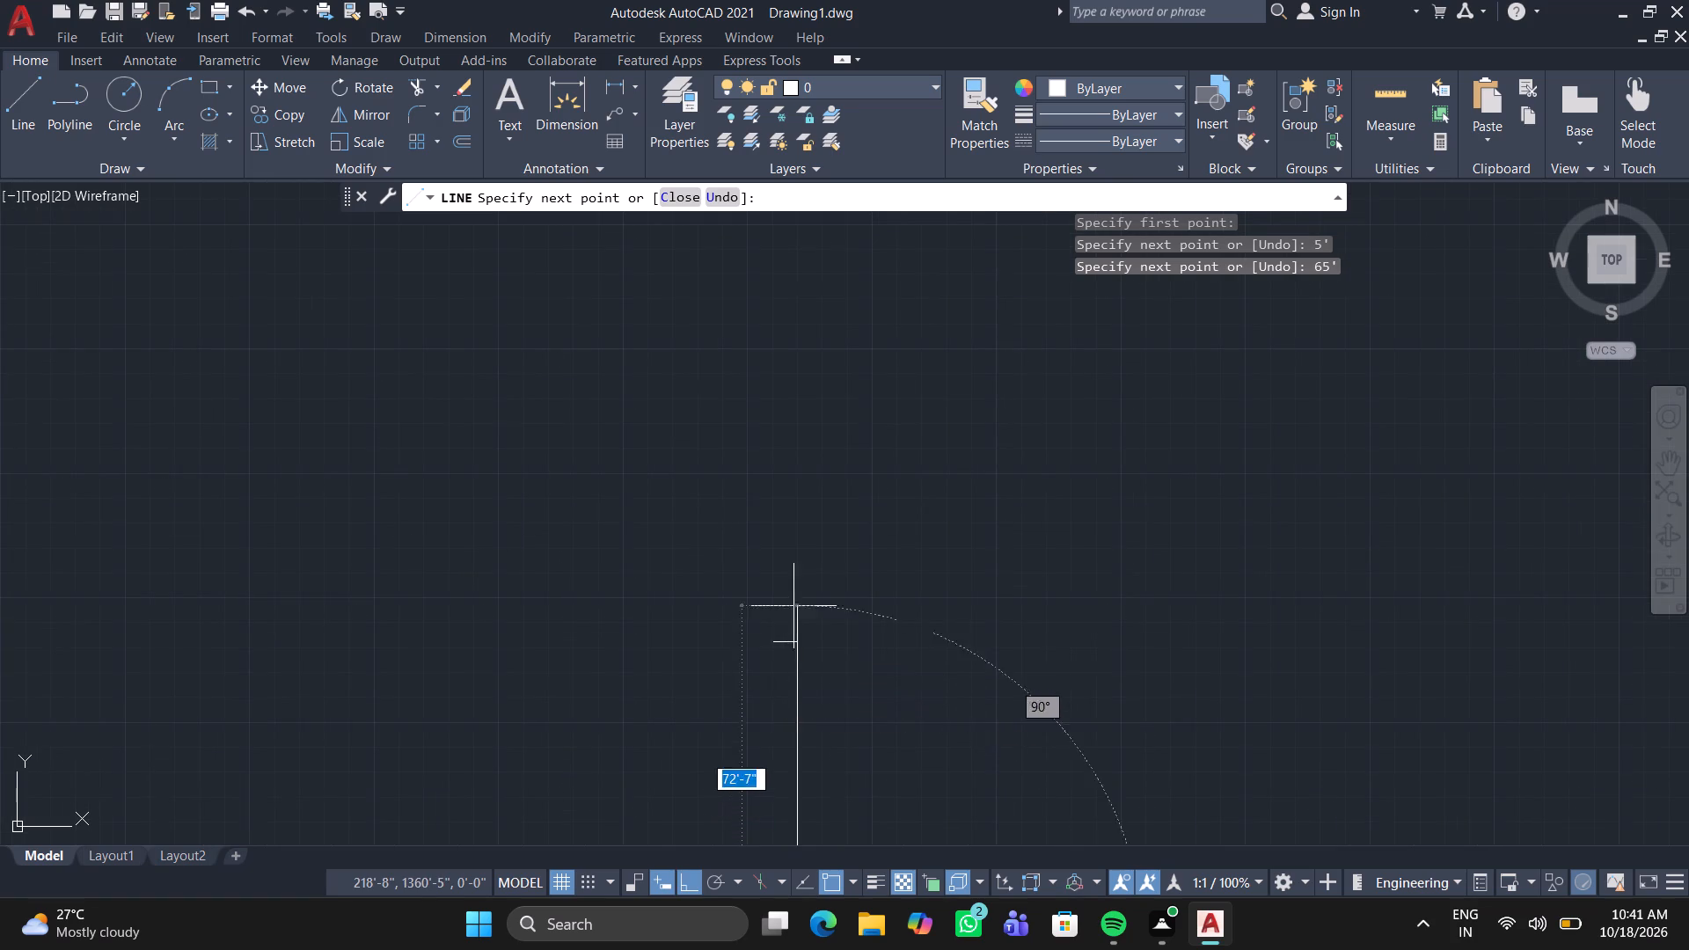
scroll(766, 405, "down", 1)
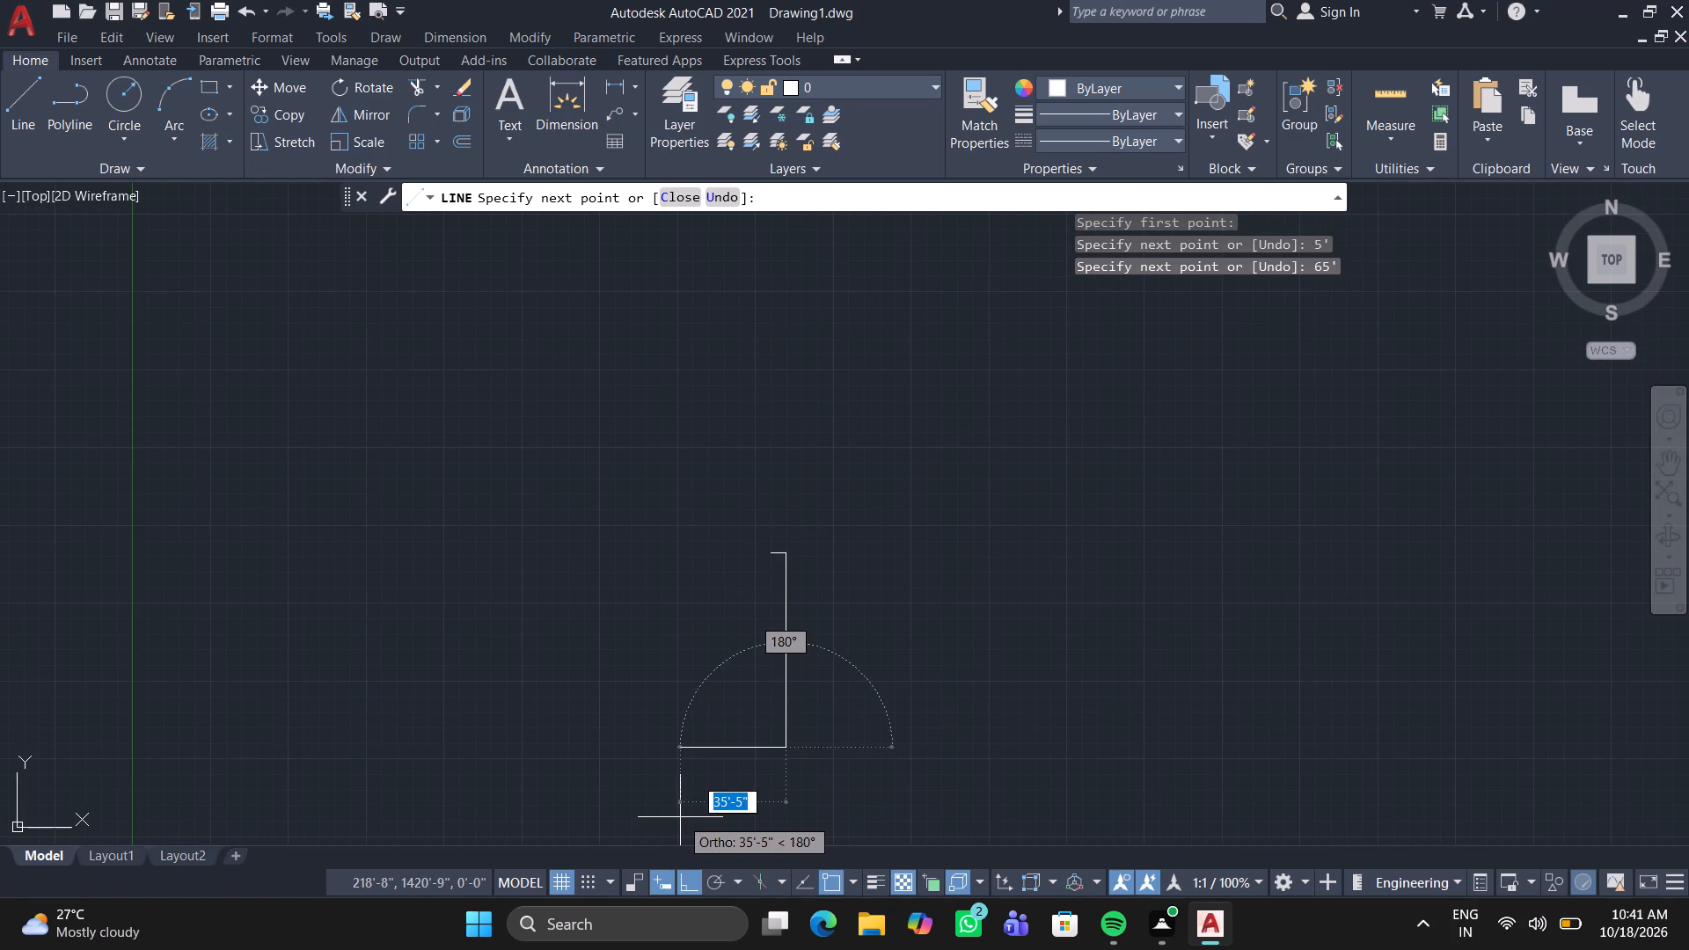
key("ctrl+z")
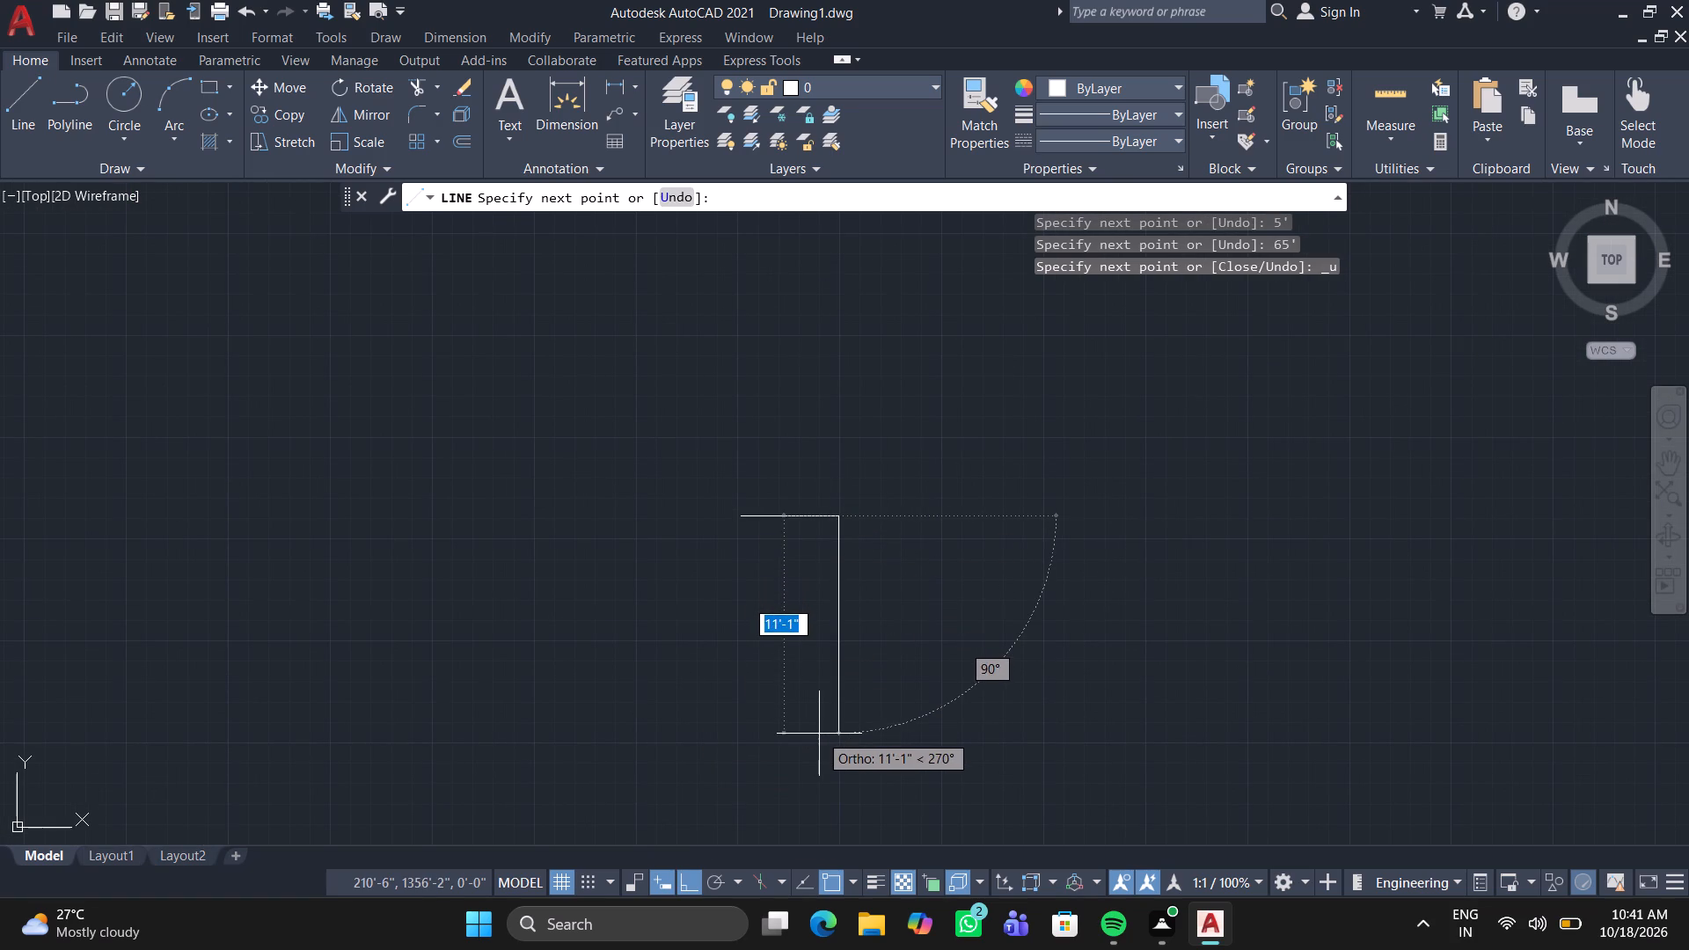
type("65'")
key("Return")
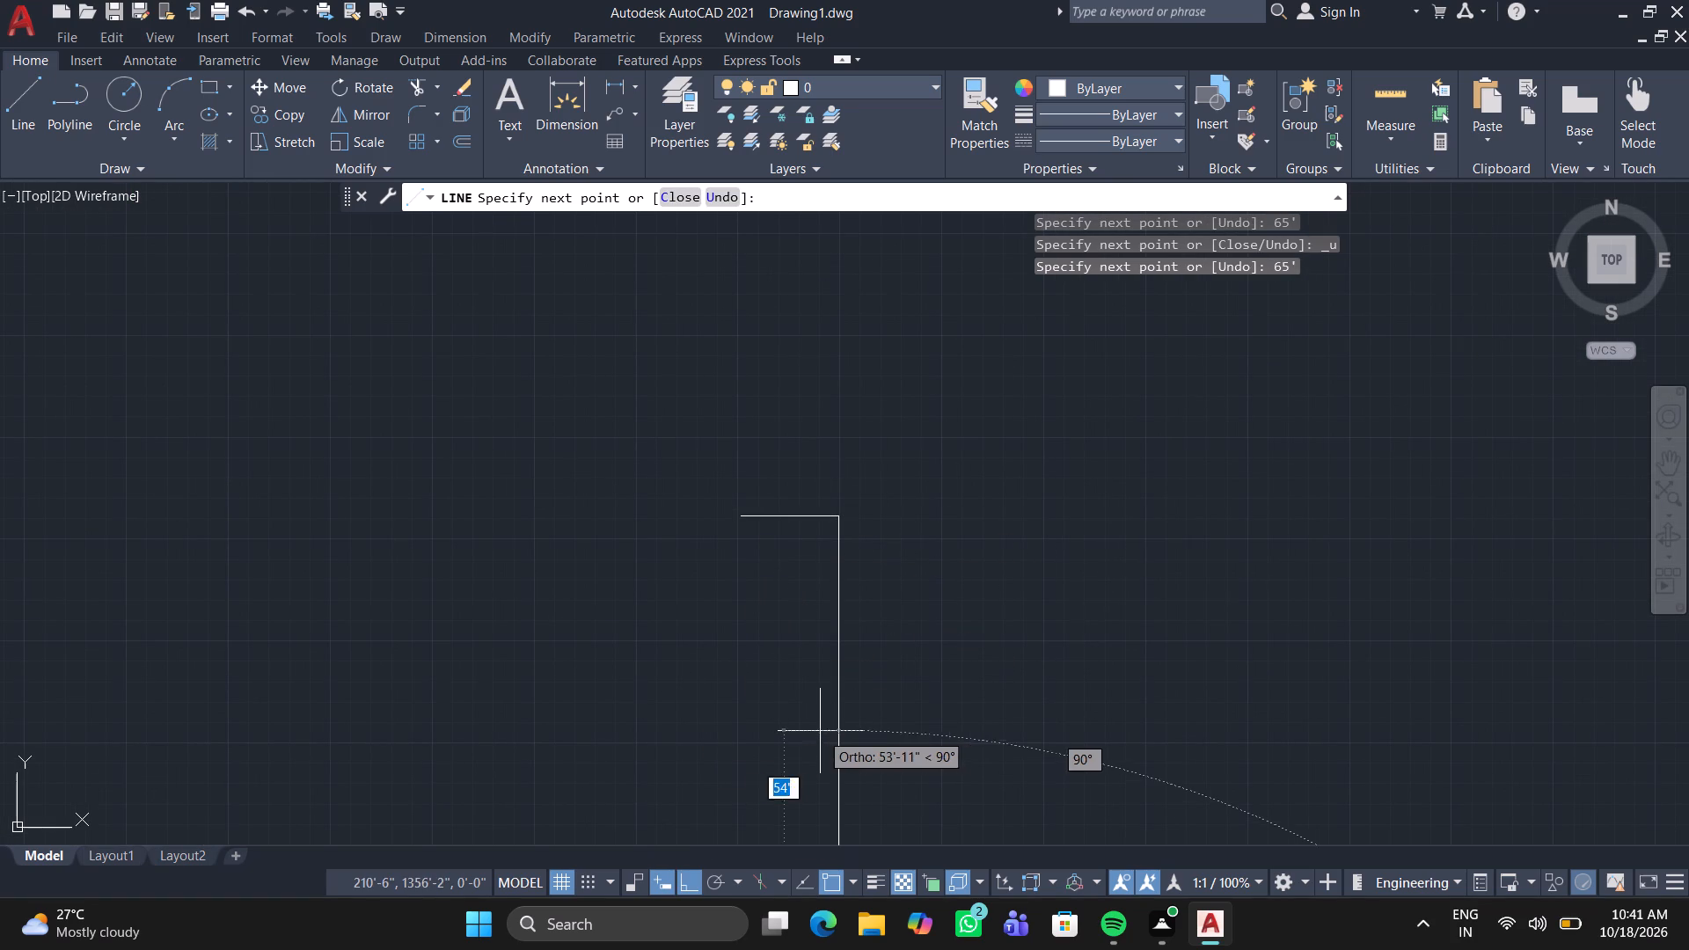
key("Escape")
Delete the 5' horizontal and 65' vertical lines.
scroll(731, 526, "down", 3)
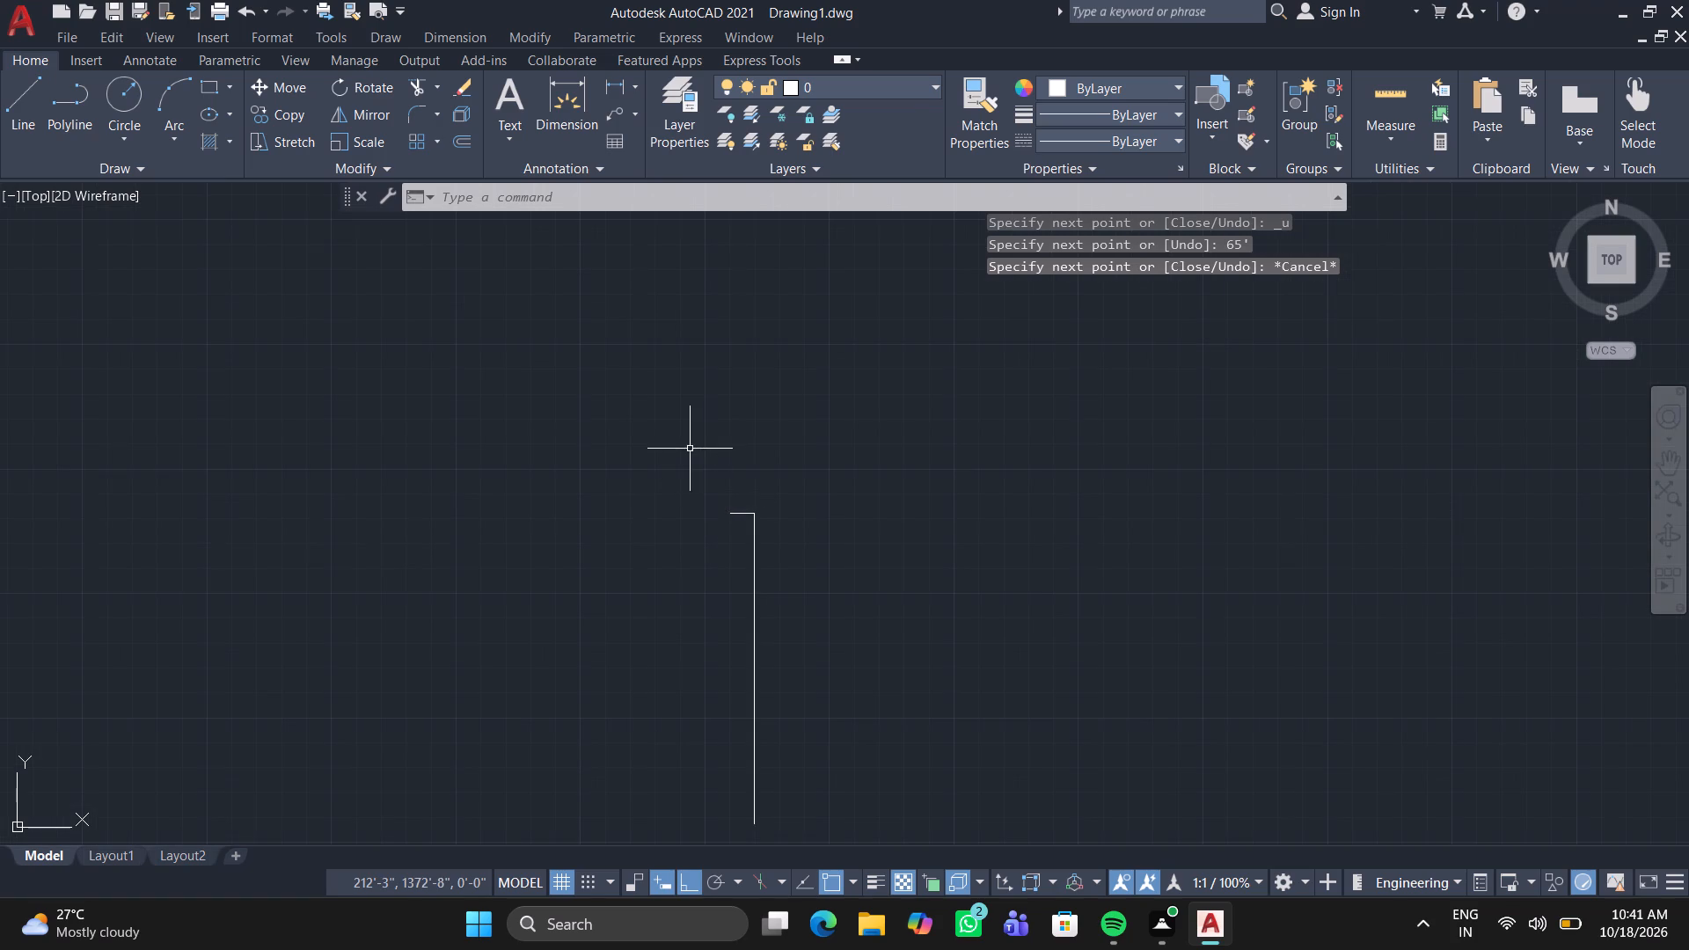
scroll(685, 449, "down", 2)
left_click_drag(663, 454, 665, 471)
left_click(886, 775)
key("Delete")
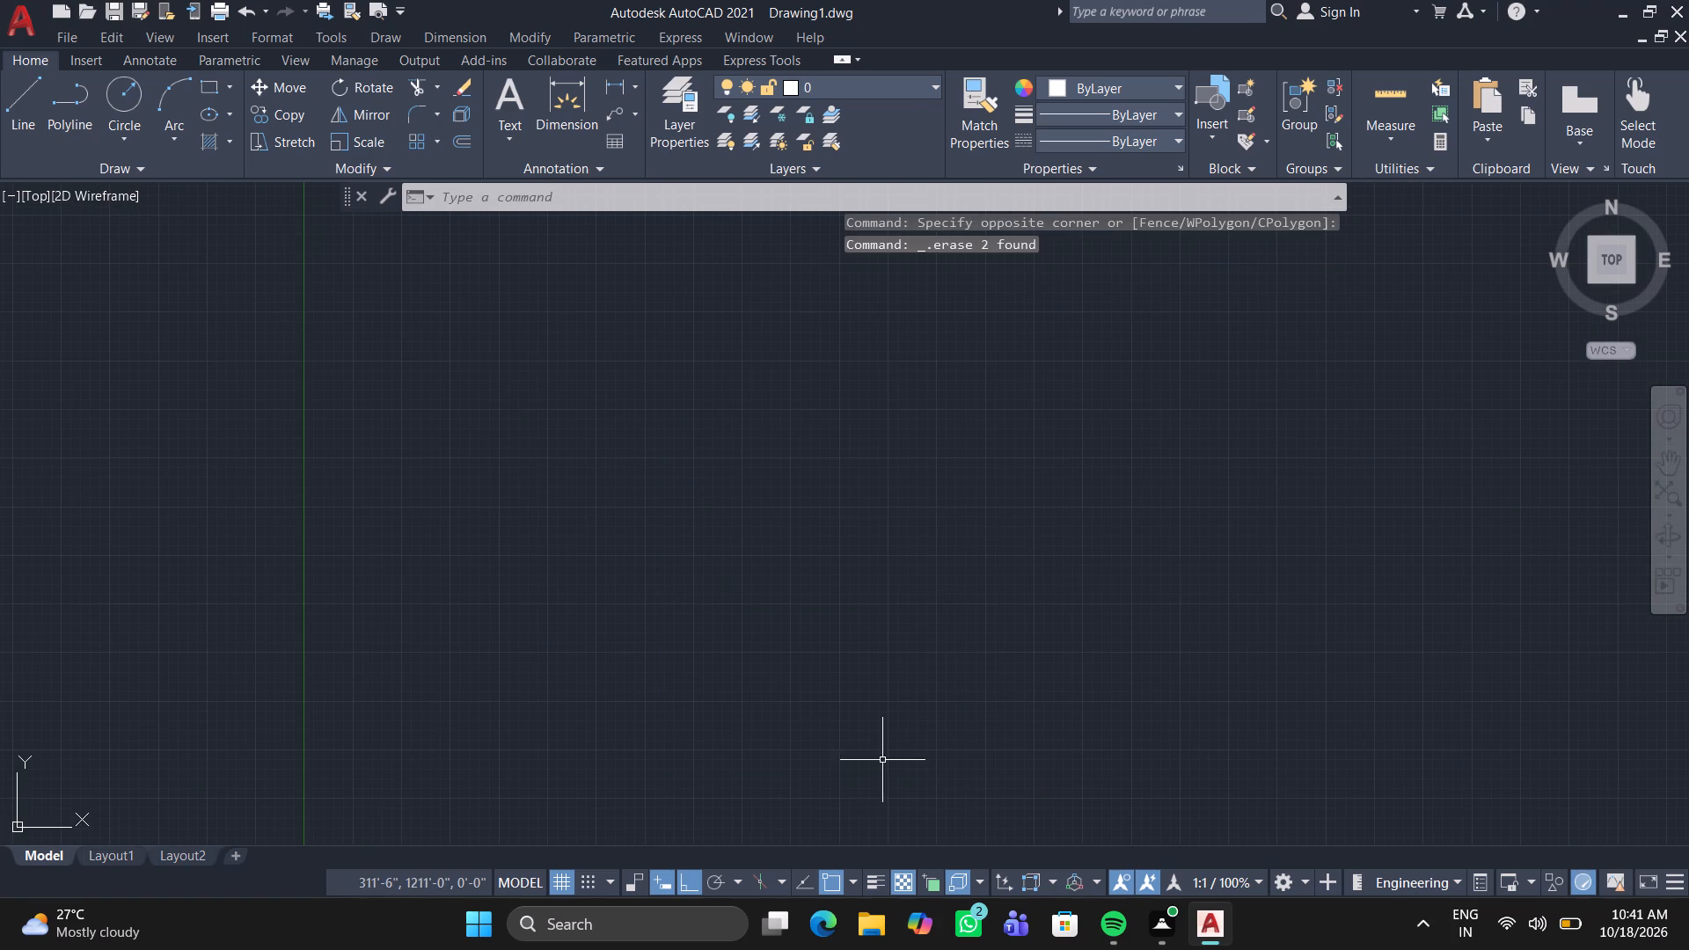
Draw a closed rectangular outline from straight lines, 35' wide and 65' high, starting at its upper-left corner and going clockwise.
key("l")
key("Return")
left_click_drag(520, 323, 537, 325)
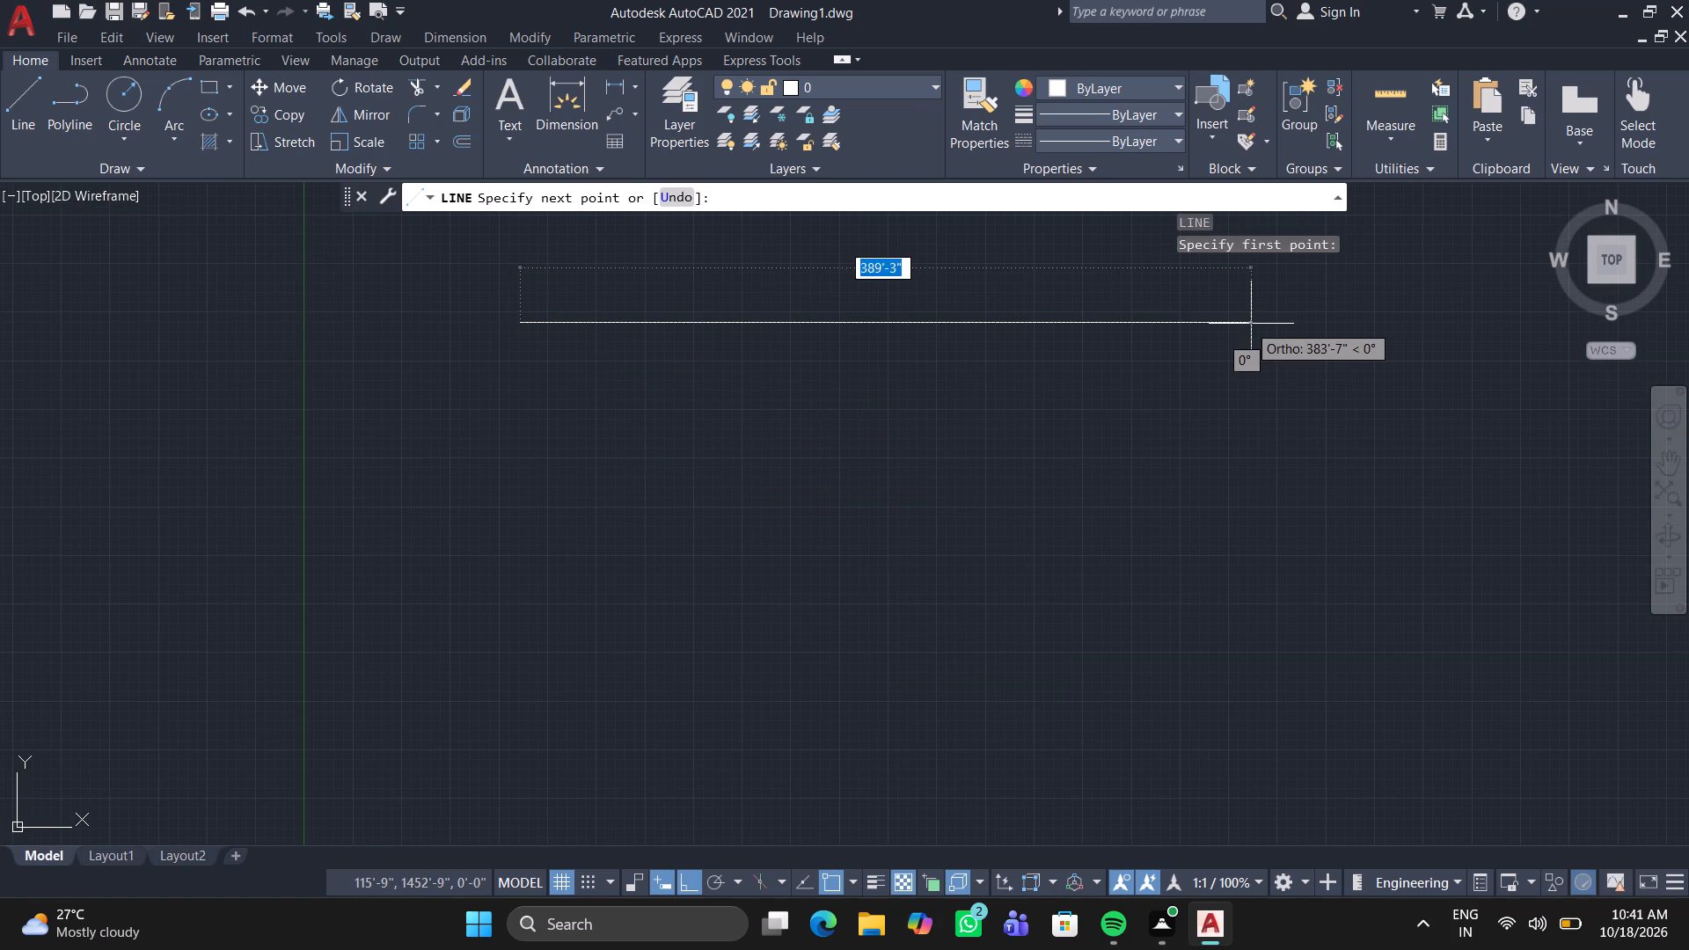
type("35'")
key("Return")
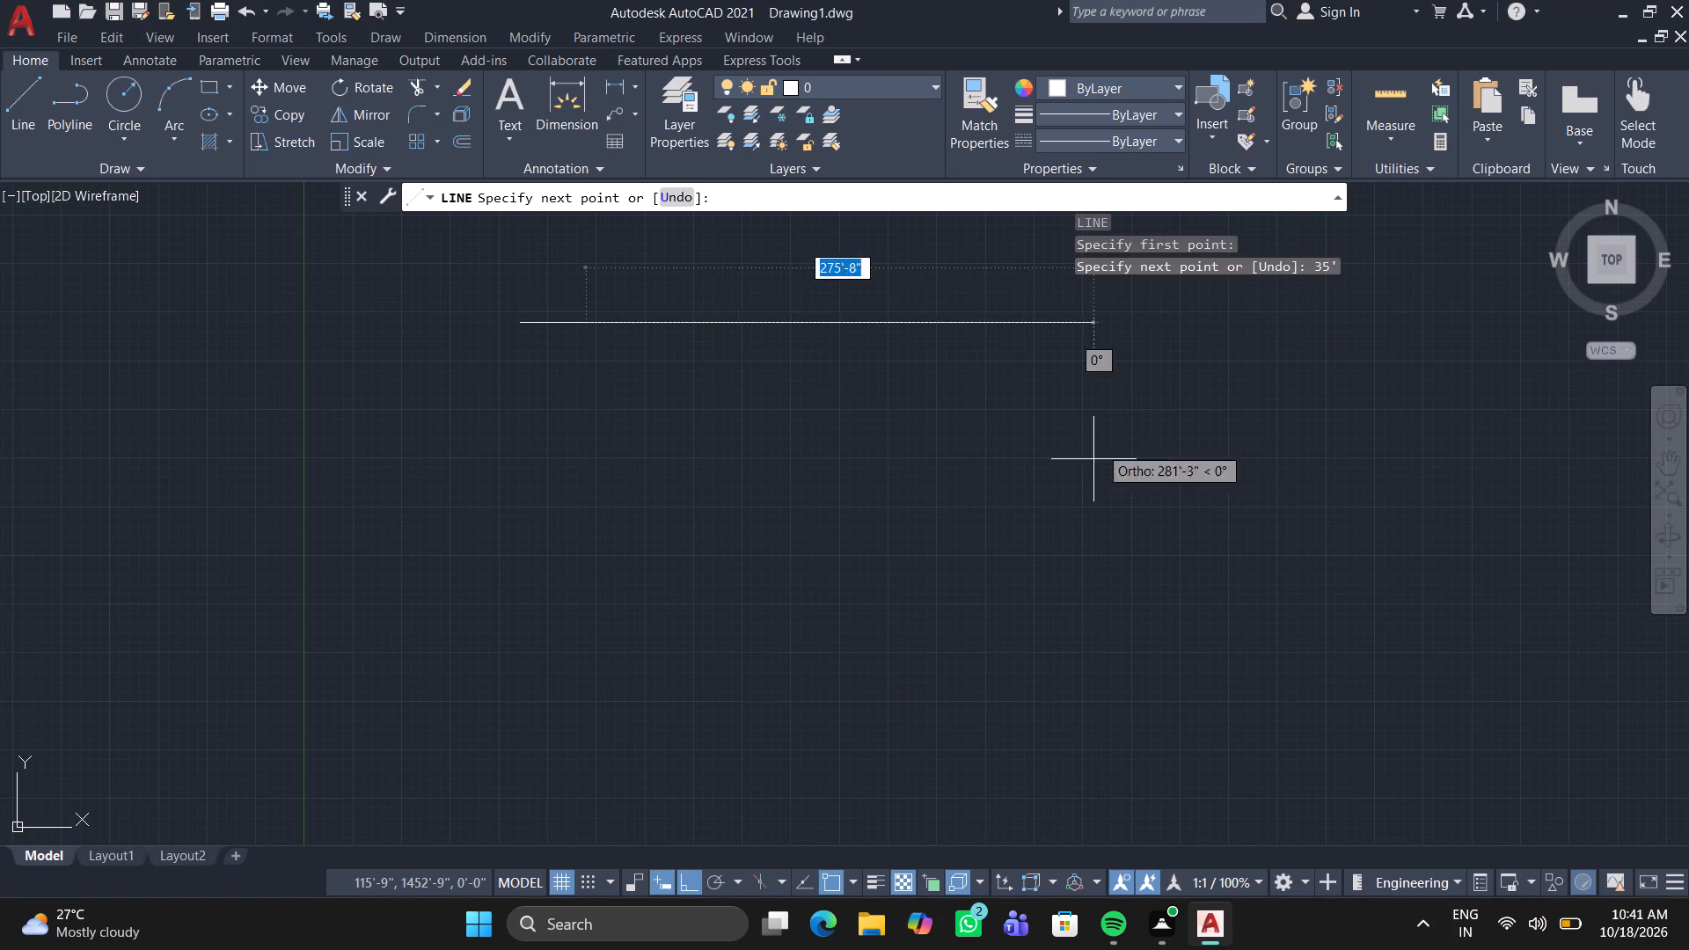
type("65'")
key("Return")
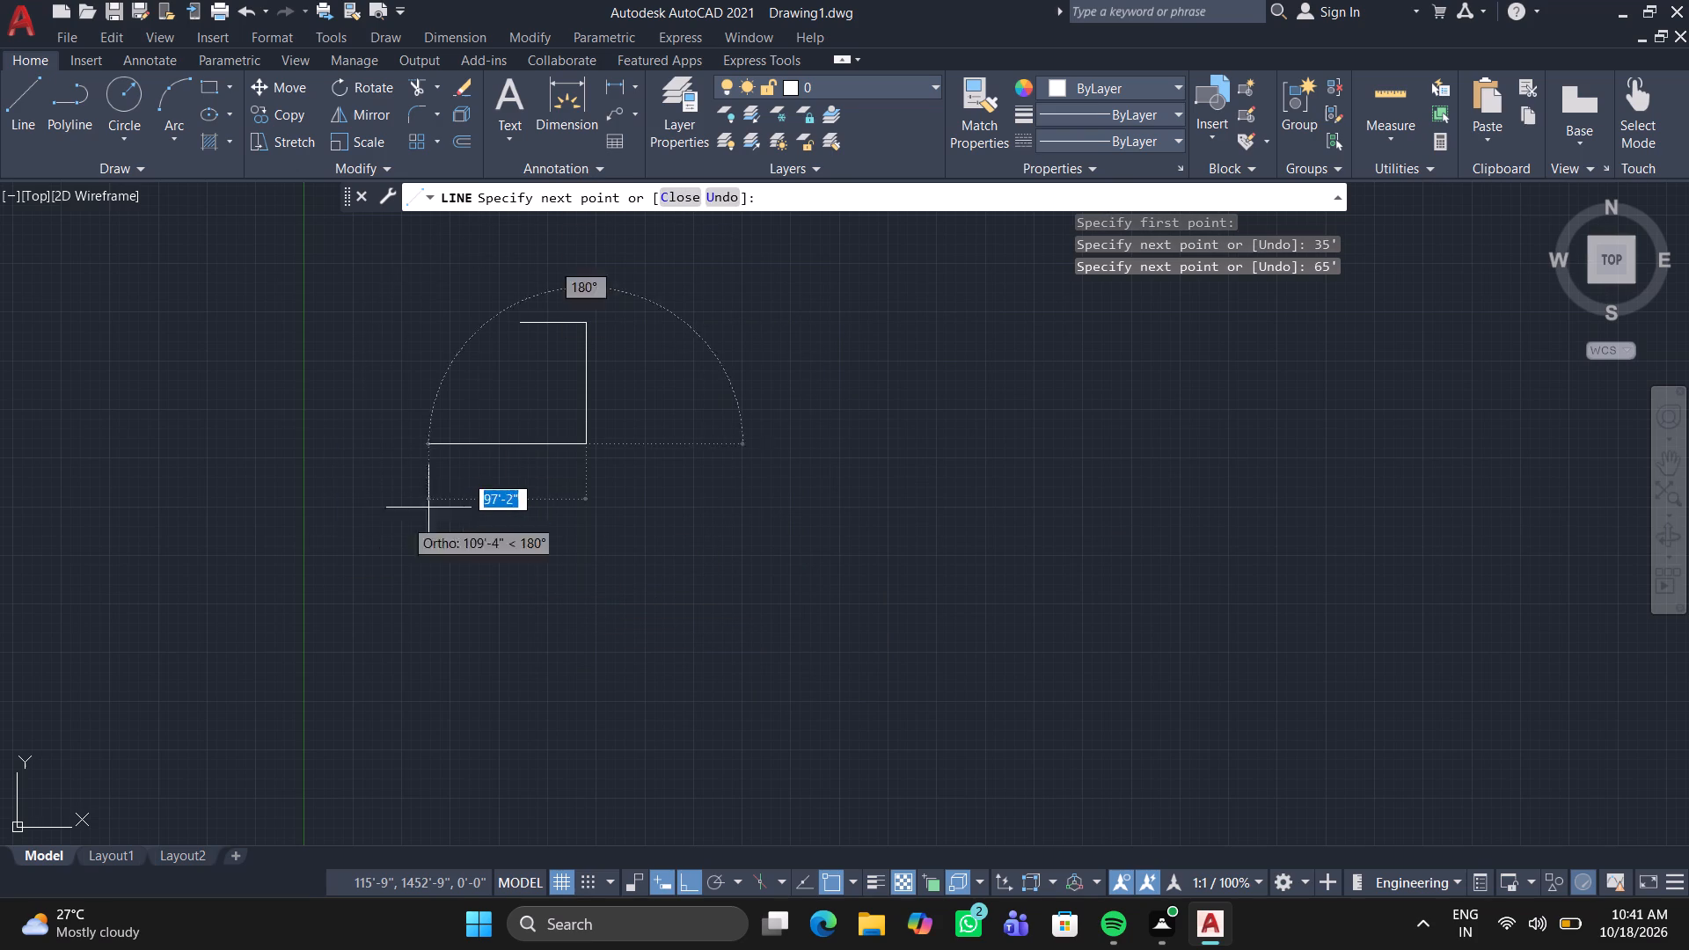
type("35'")
key("Return")
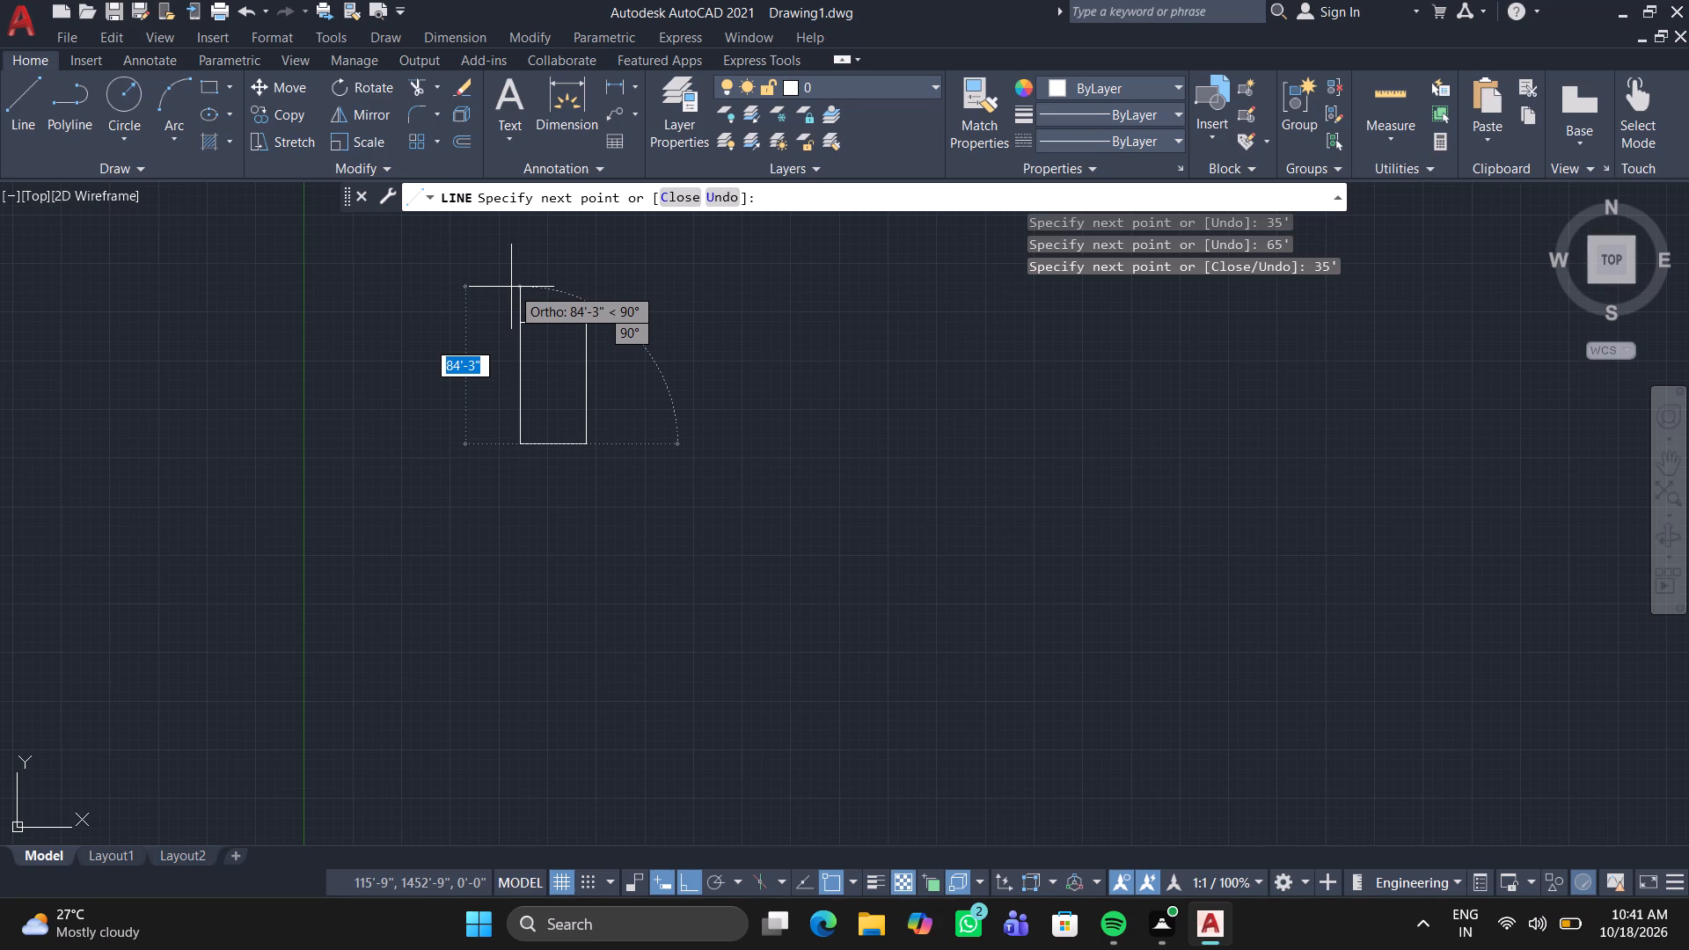
type("65'")
key("Return")
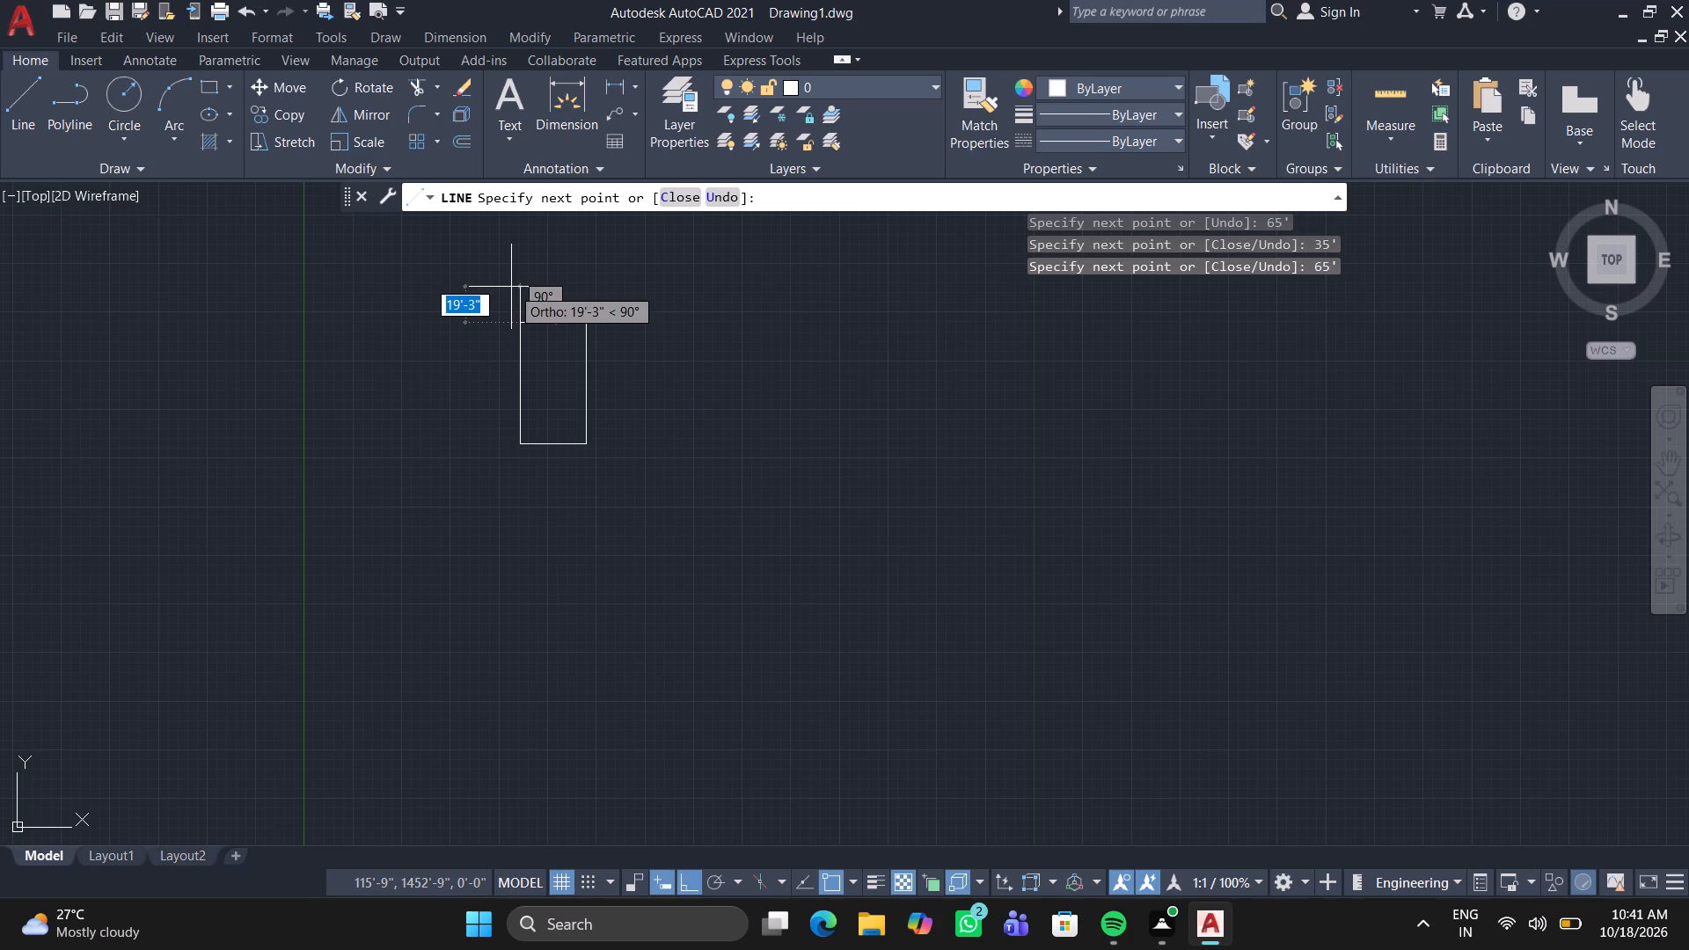
key("Return")
key("Return")
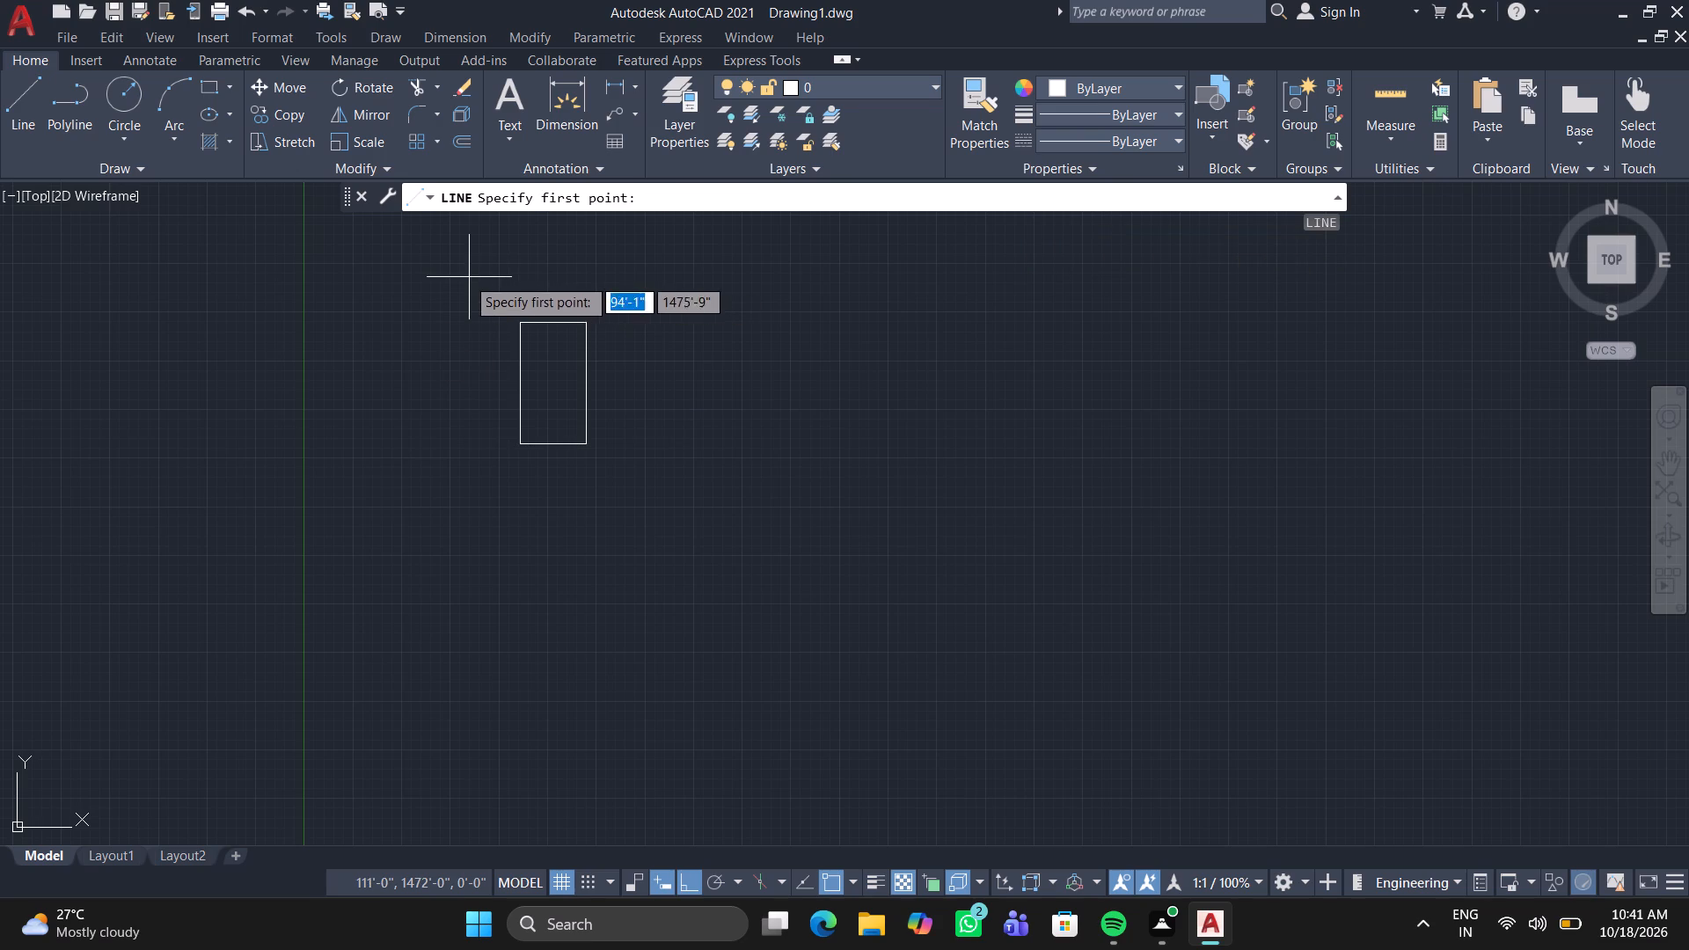
key("Escape")
Offset all four sides of the rectangle inward by 9" to form the inner wall lines.
scroll(511, 335, "up", 3)
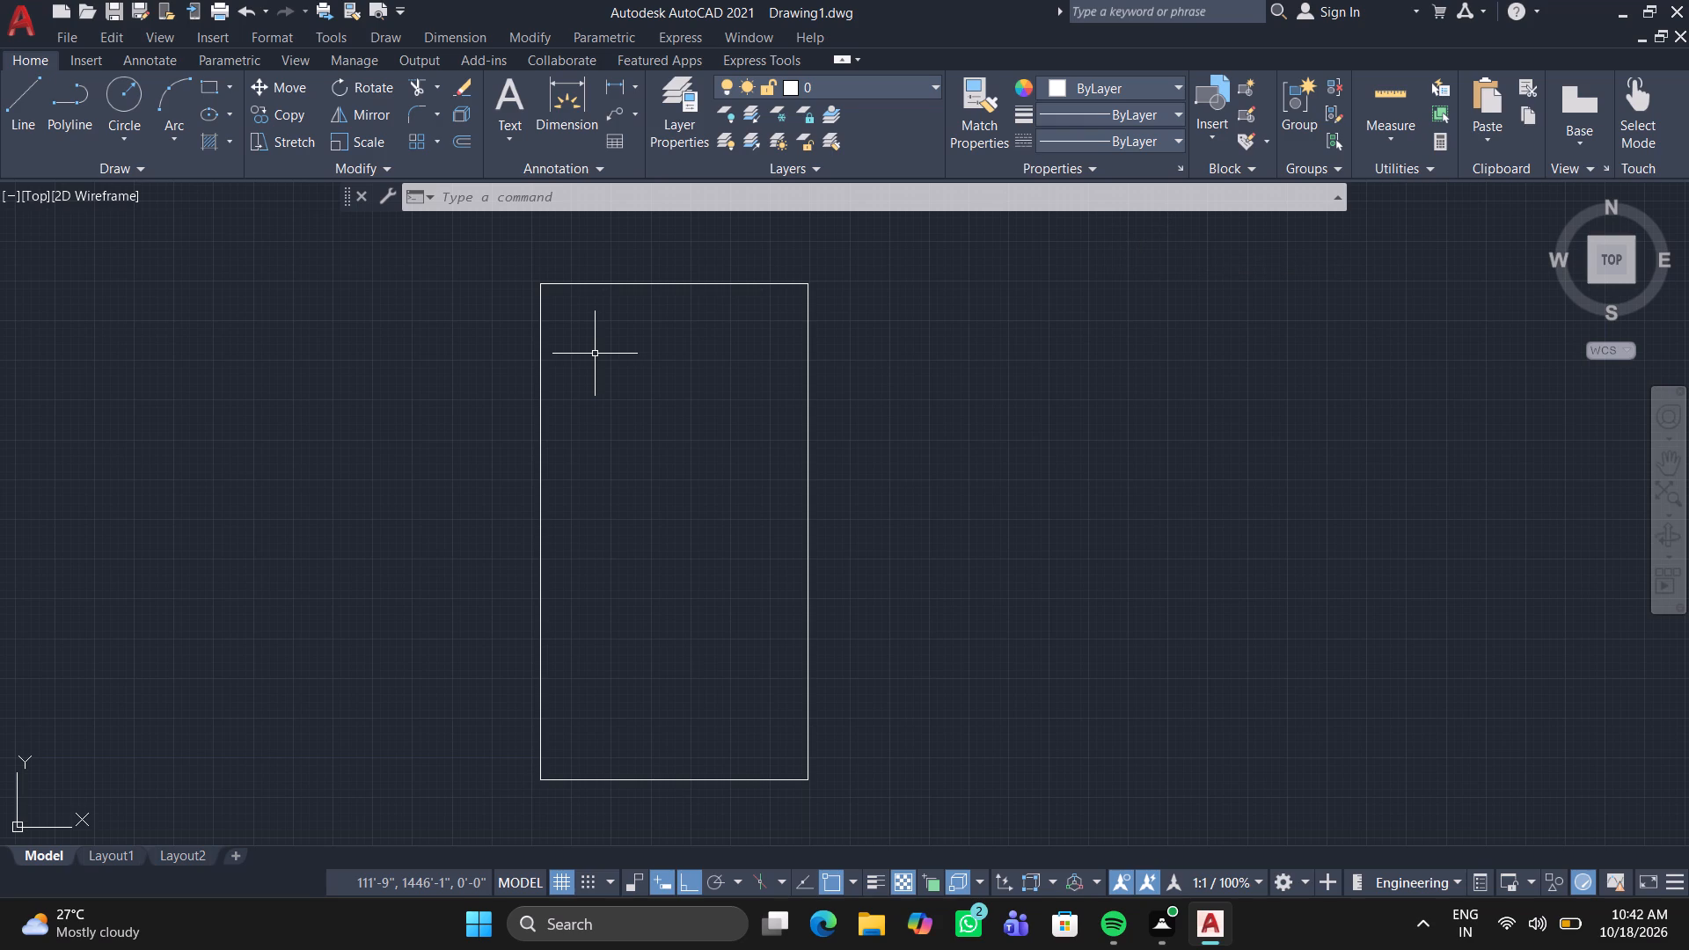
key("o")
key("Return")
type("9\"")
key("Return")
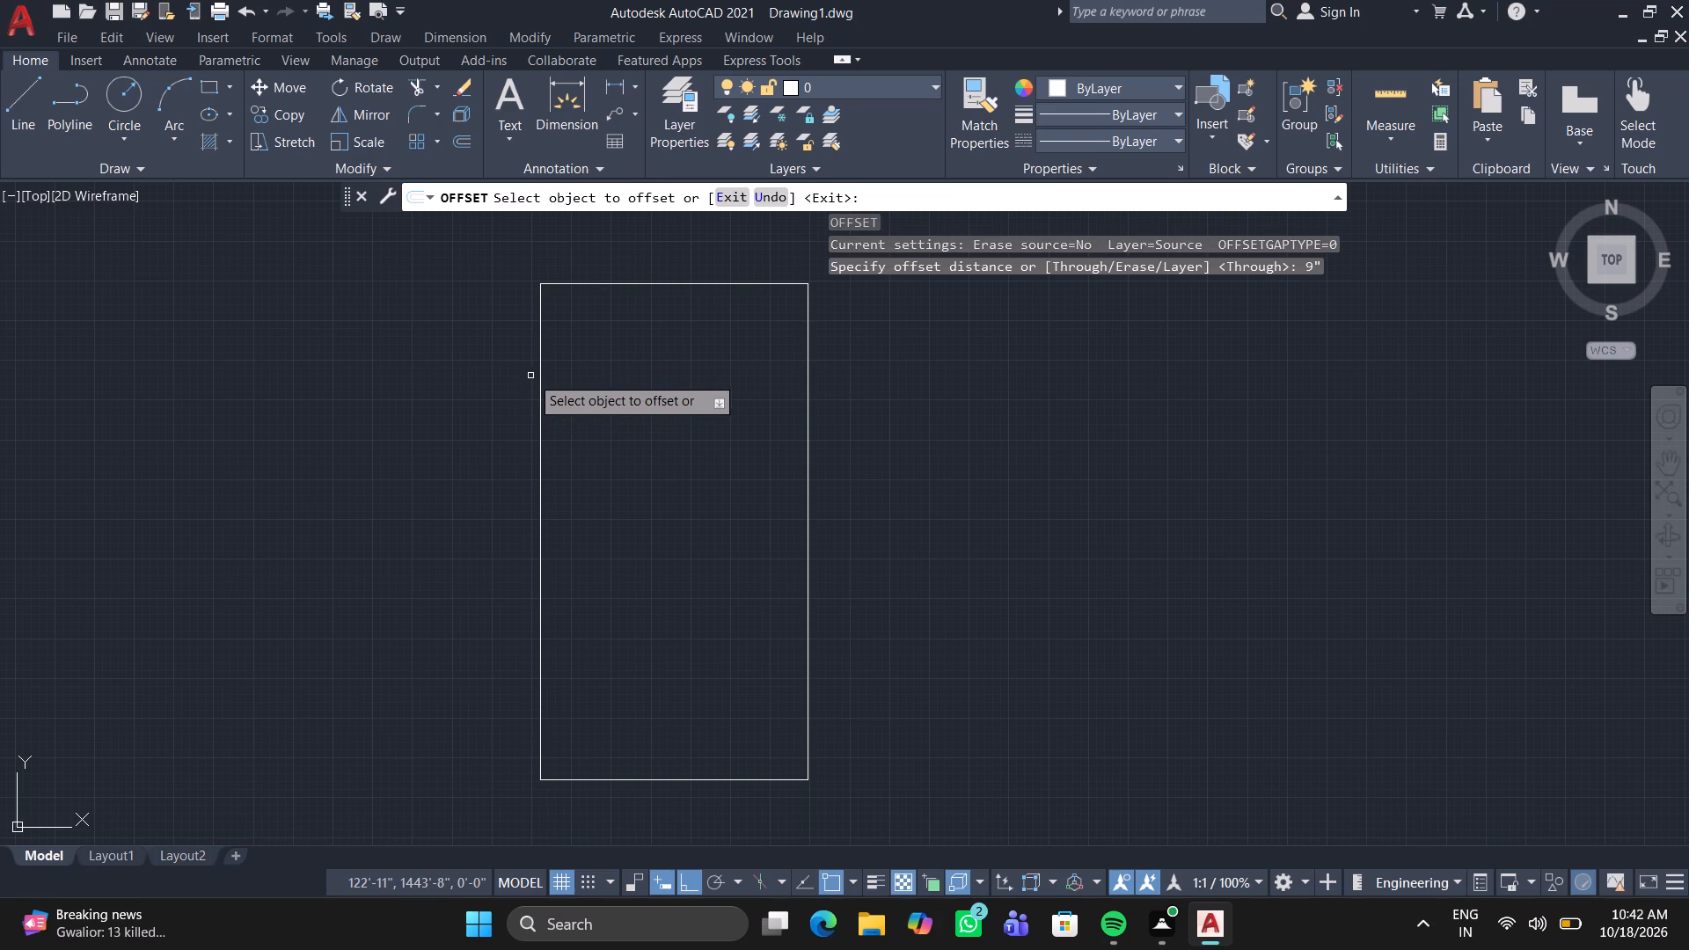
left_click(542, 367)
left_click_drag(578, 379, 563, 373)
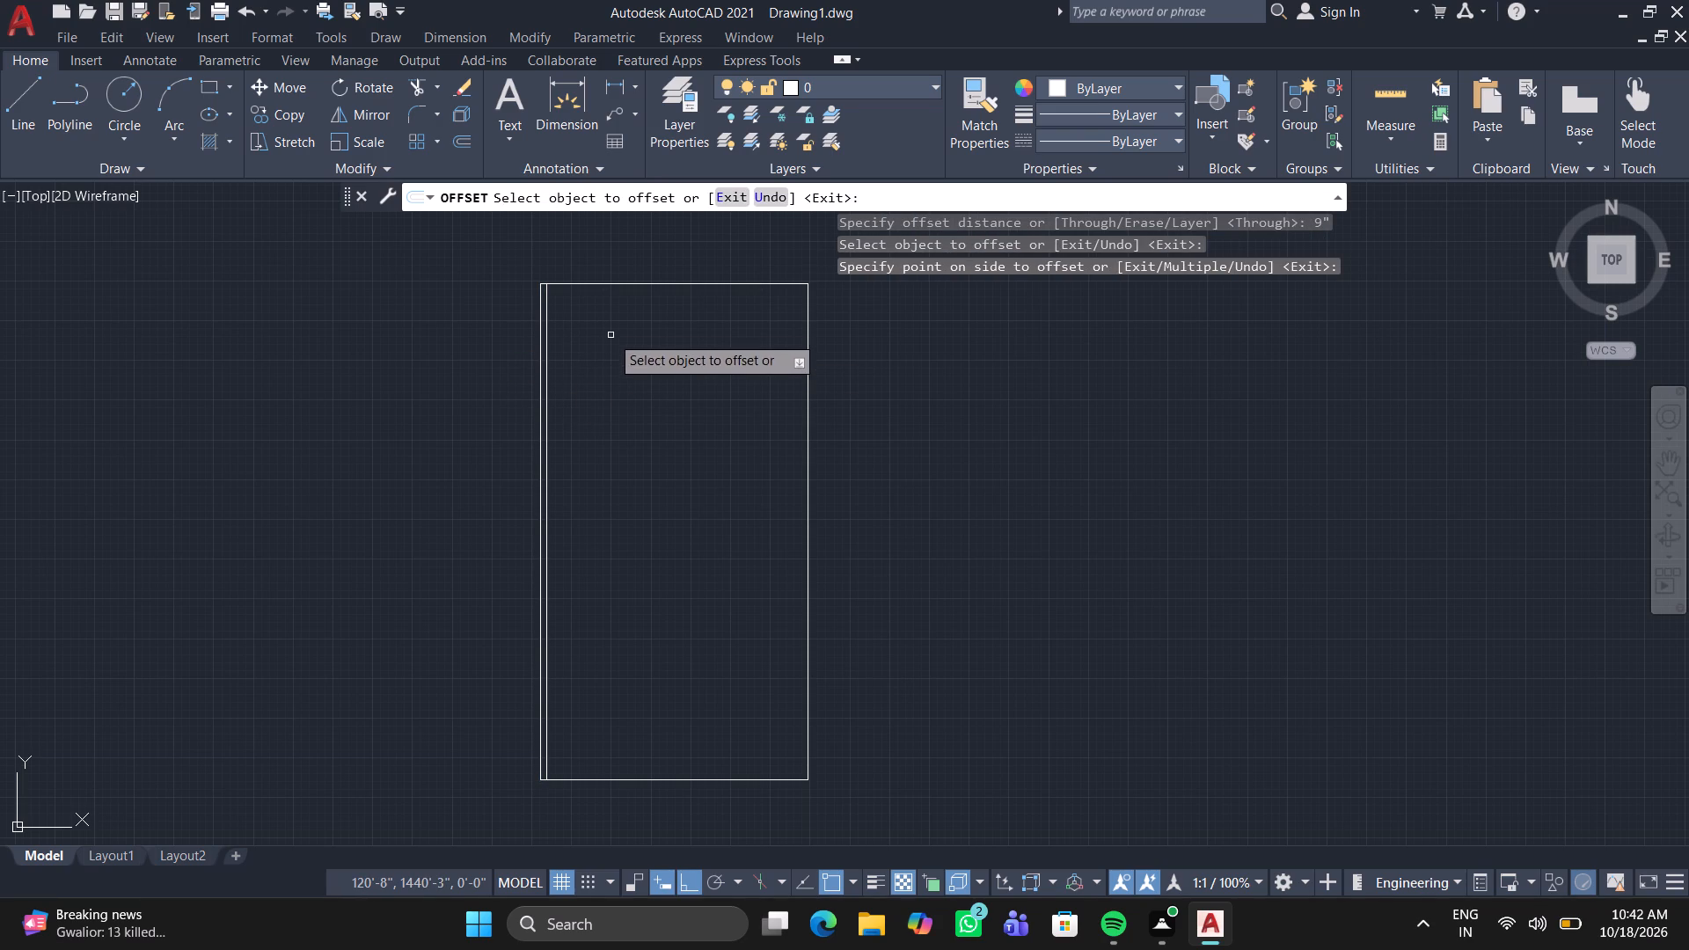
left_click(629, 281)
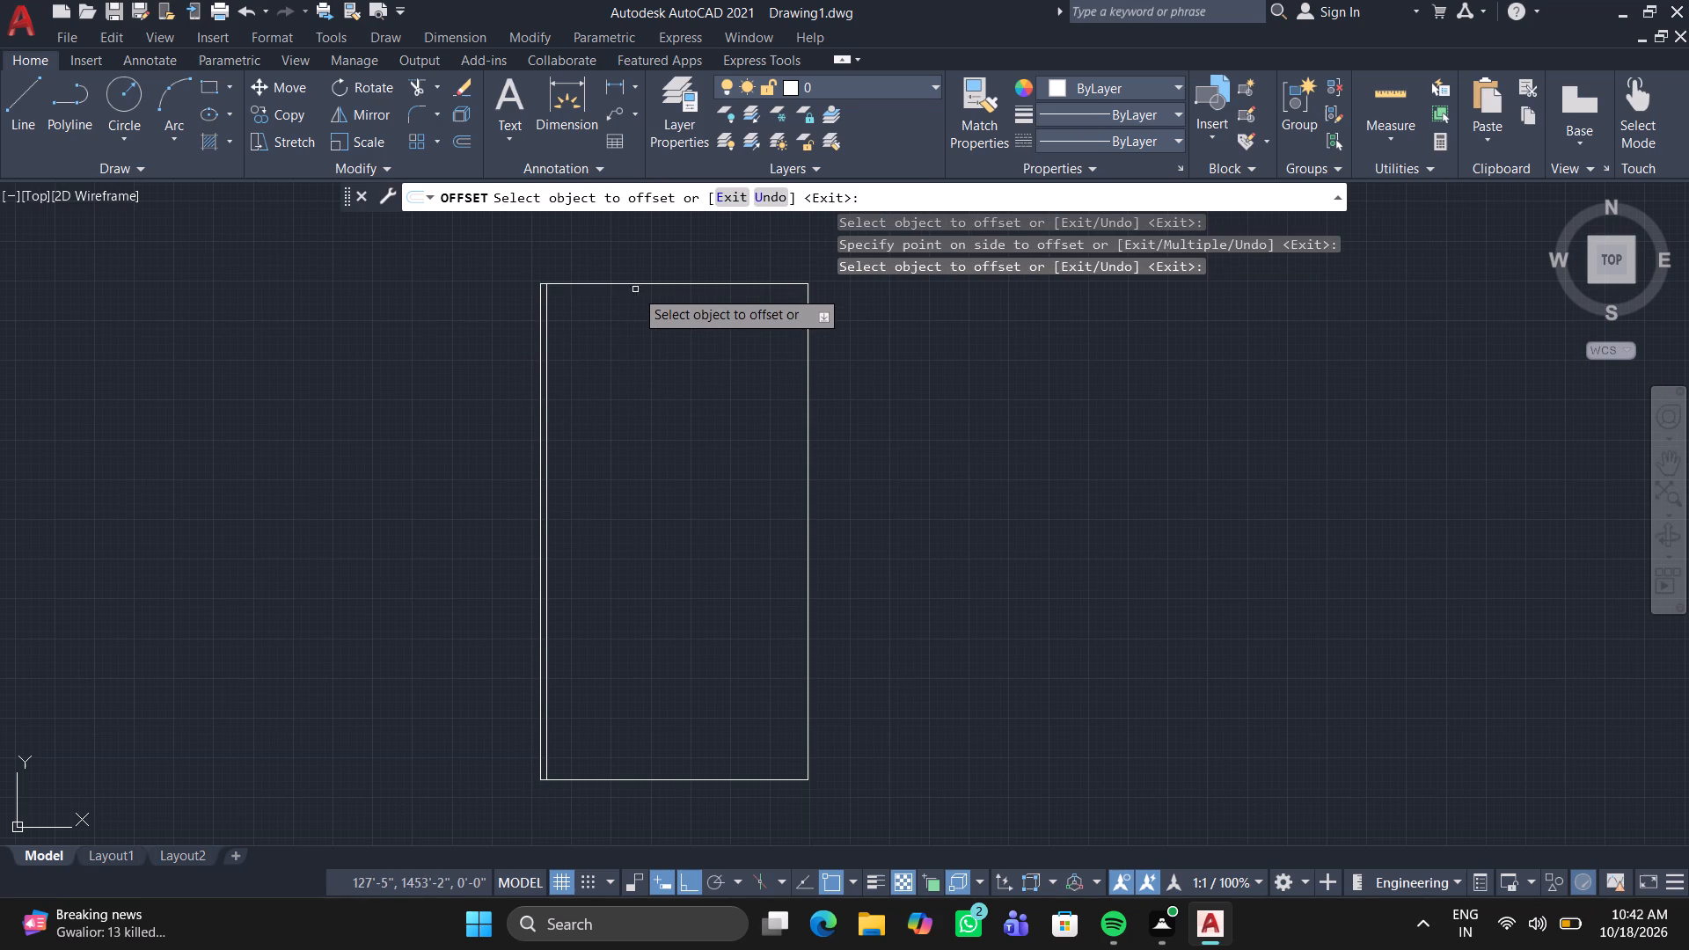
left_click(646, 281)
left_click(656, 384)
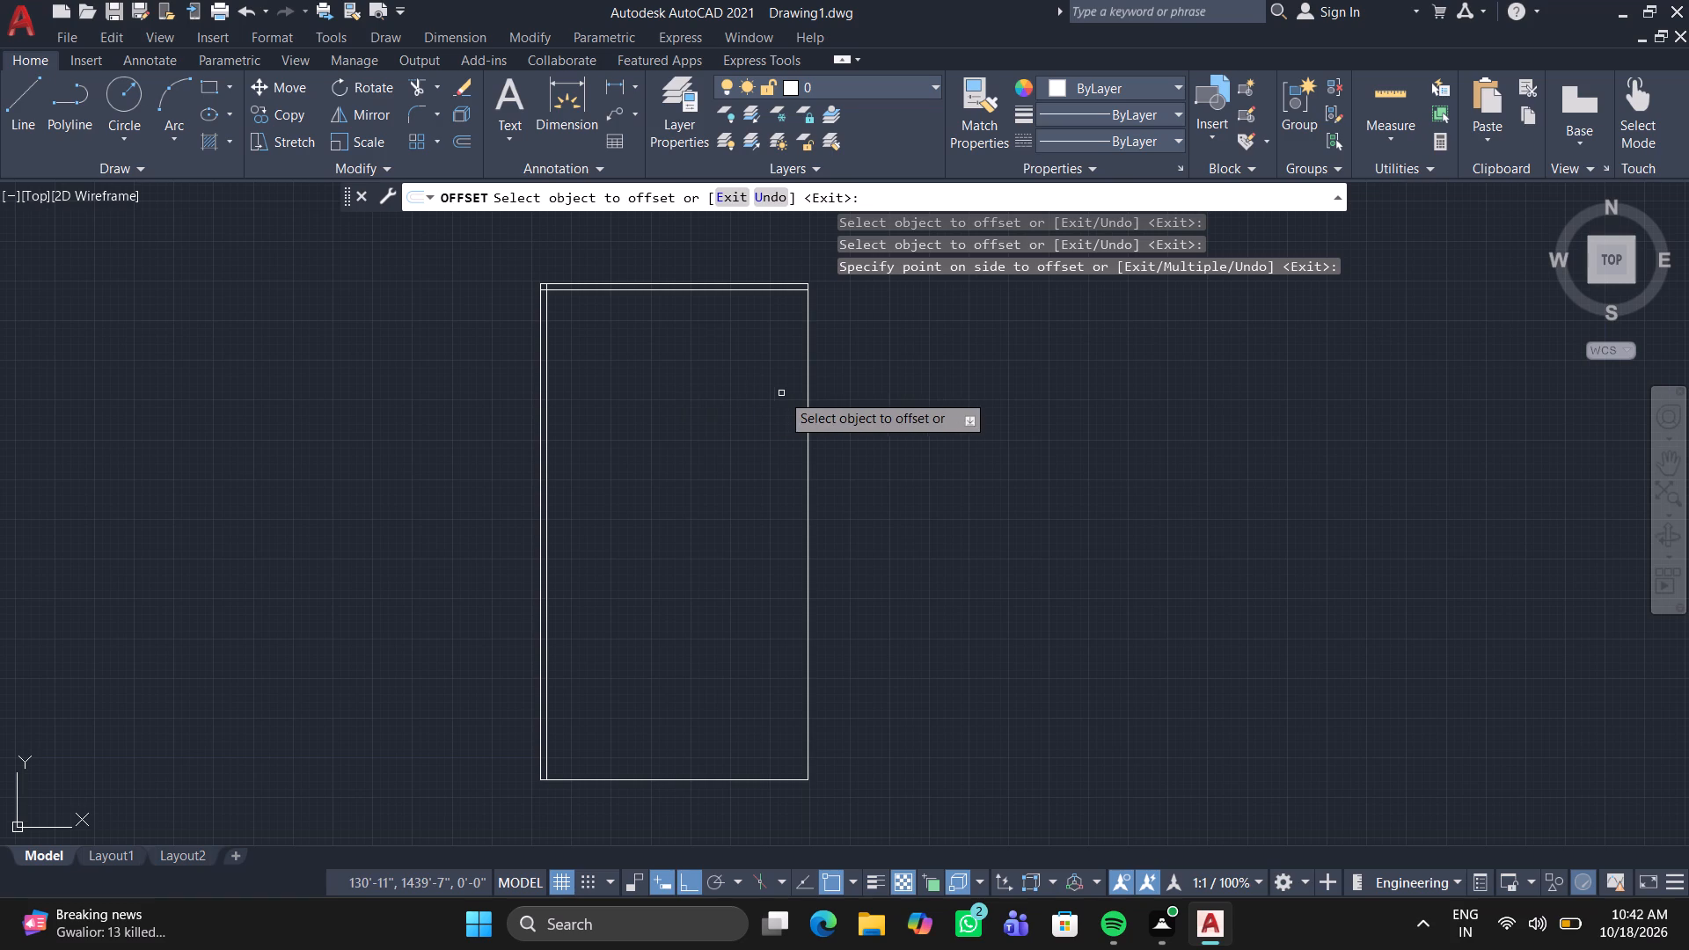
left_click(805, 387)
left_click(703, 379)
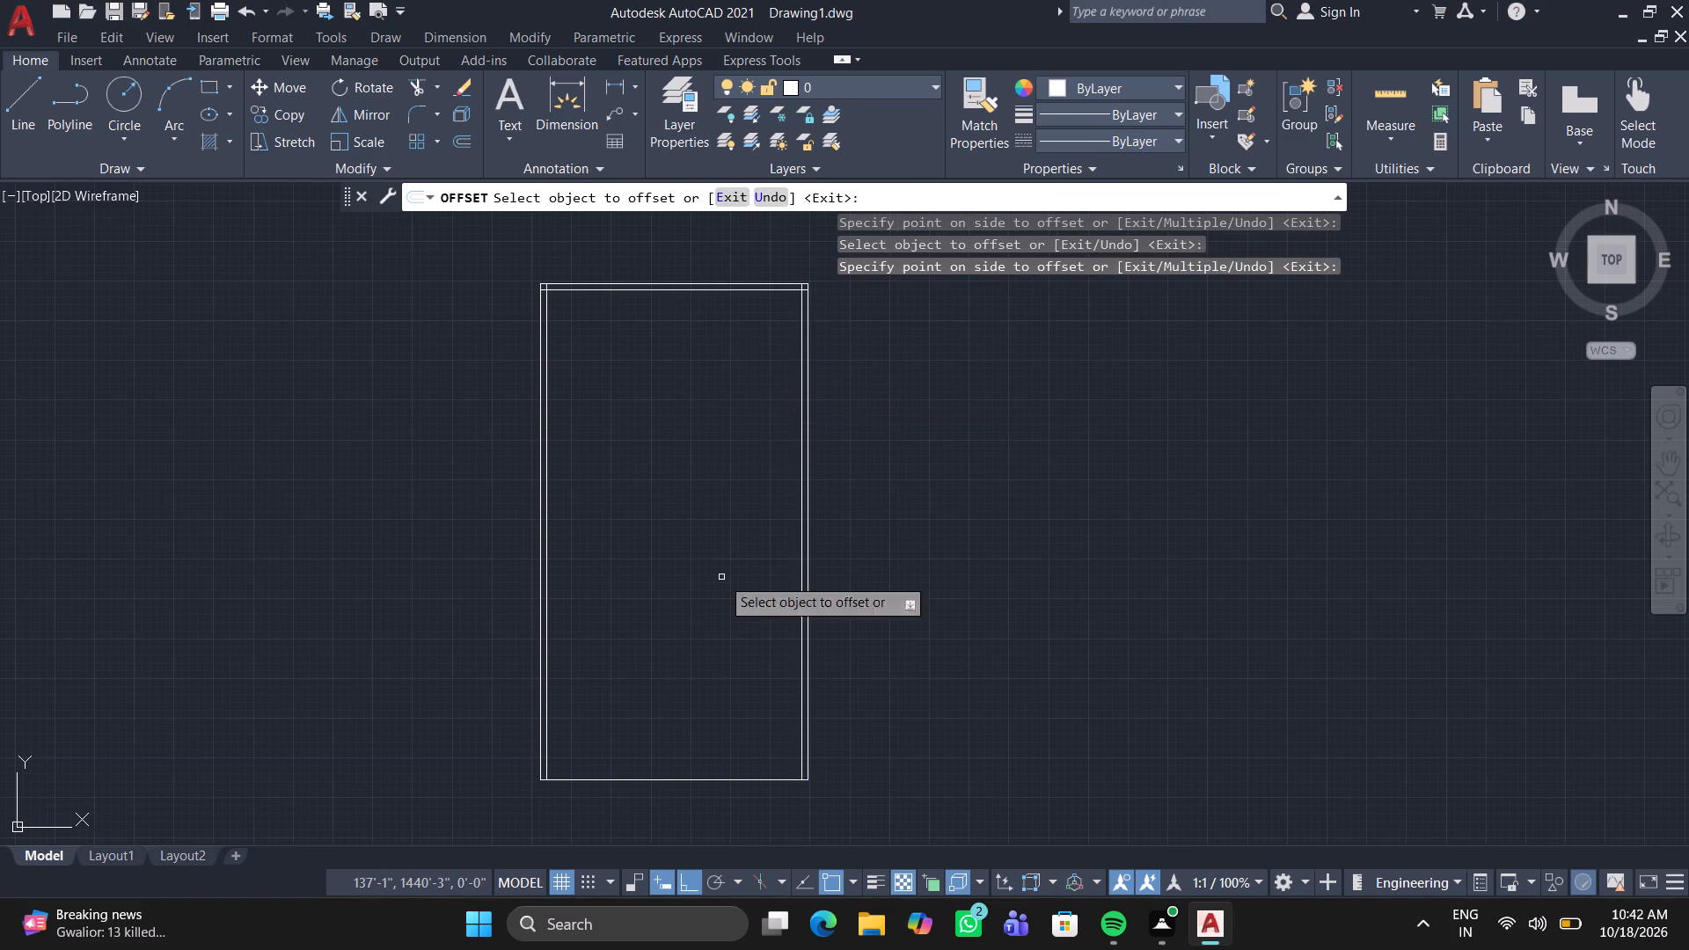
left_click(746, 780)
left_click_drag(742, 717, 742, 705)
key("Escape")
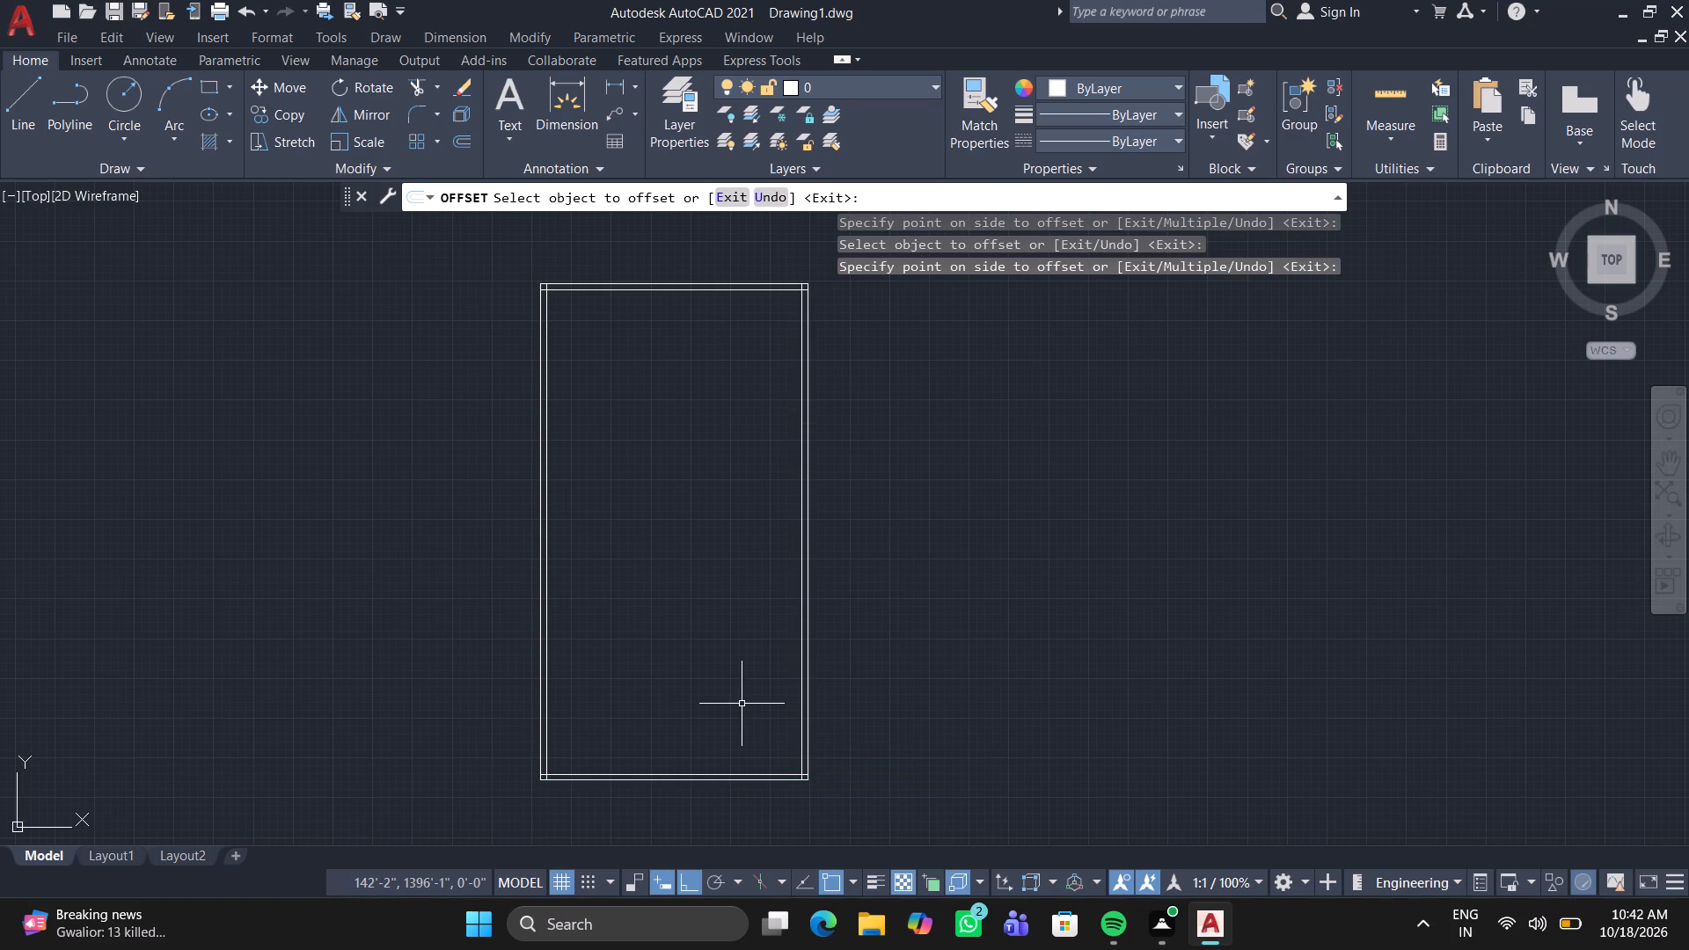
Trim the overhanging ends of the inner offset lines at the rectangle's upper-left corner.
scroll(573, 289, "up", 2)
scroll(459, 264, "up", 2)
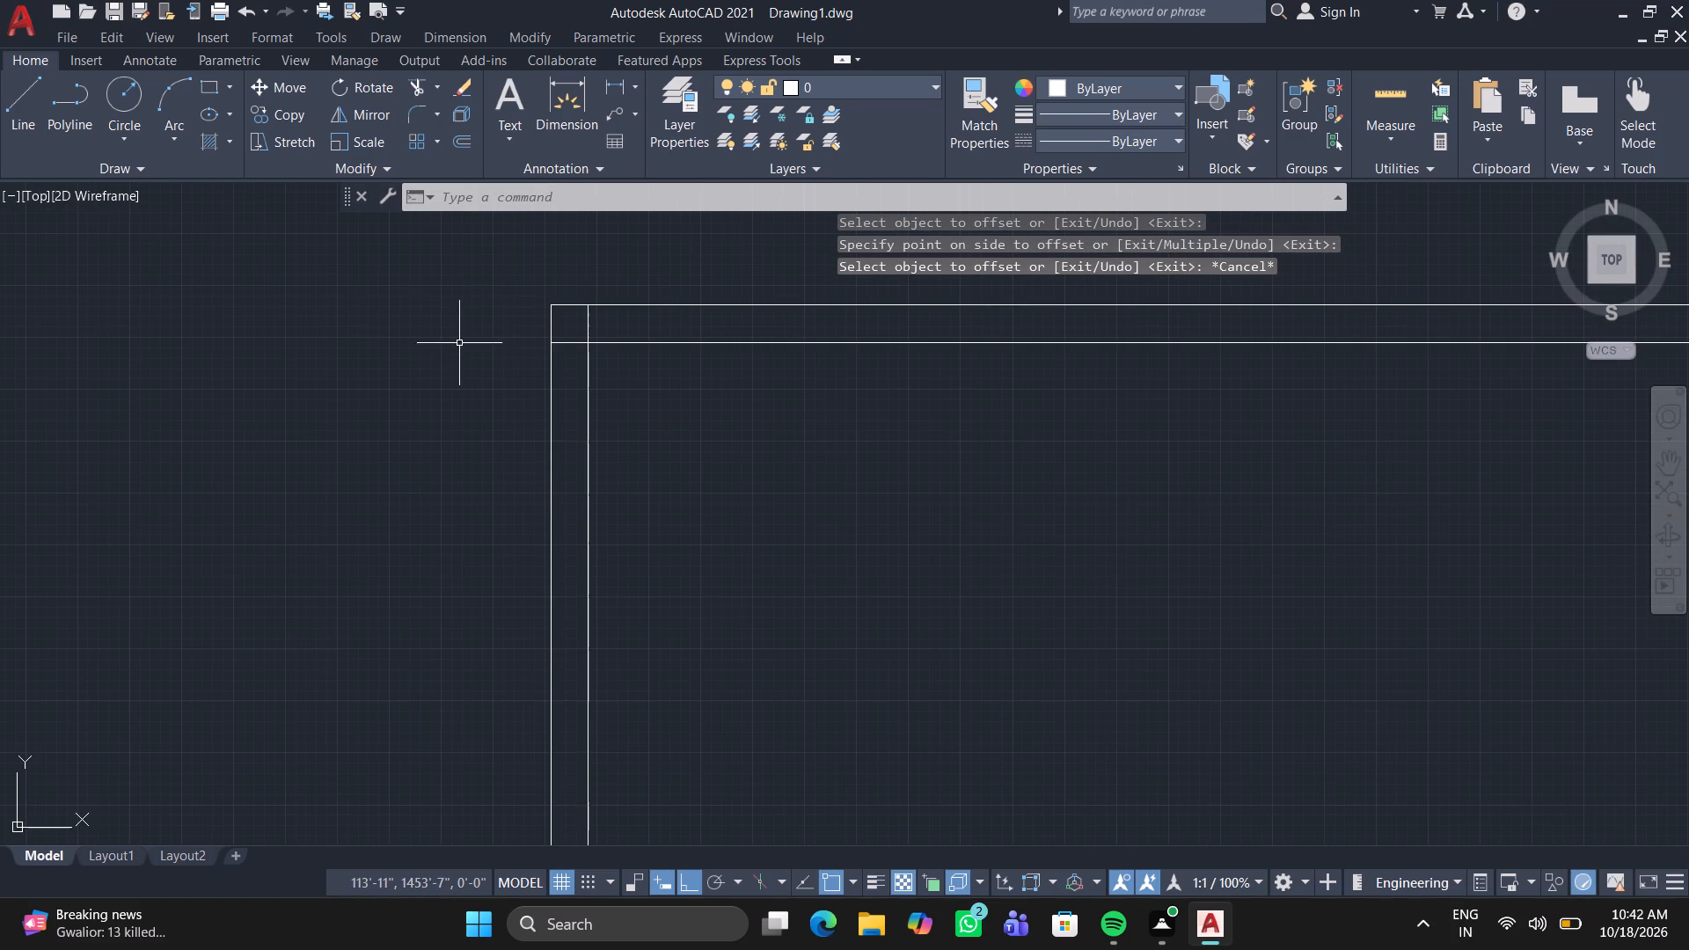
scroll(461, 359, "up", 1)
middle_click_drag(461, 361, 239, 377)
type("trt")
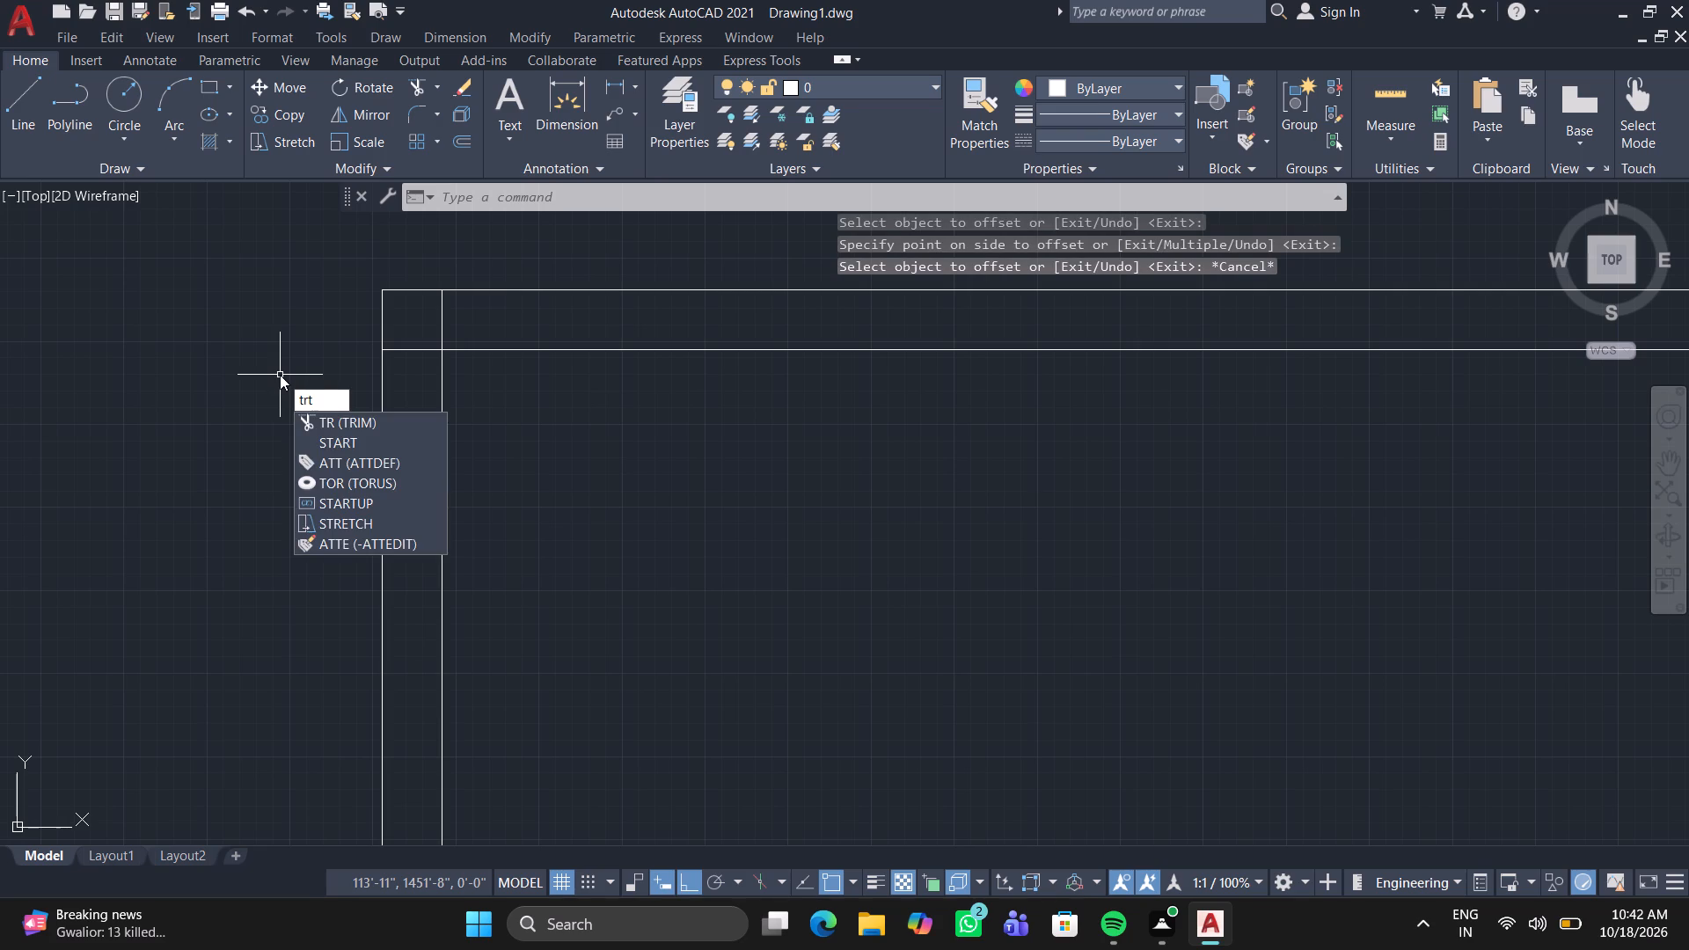
key("BackSpace")
key("Return")
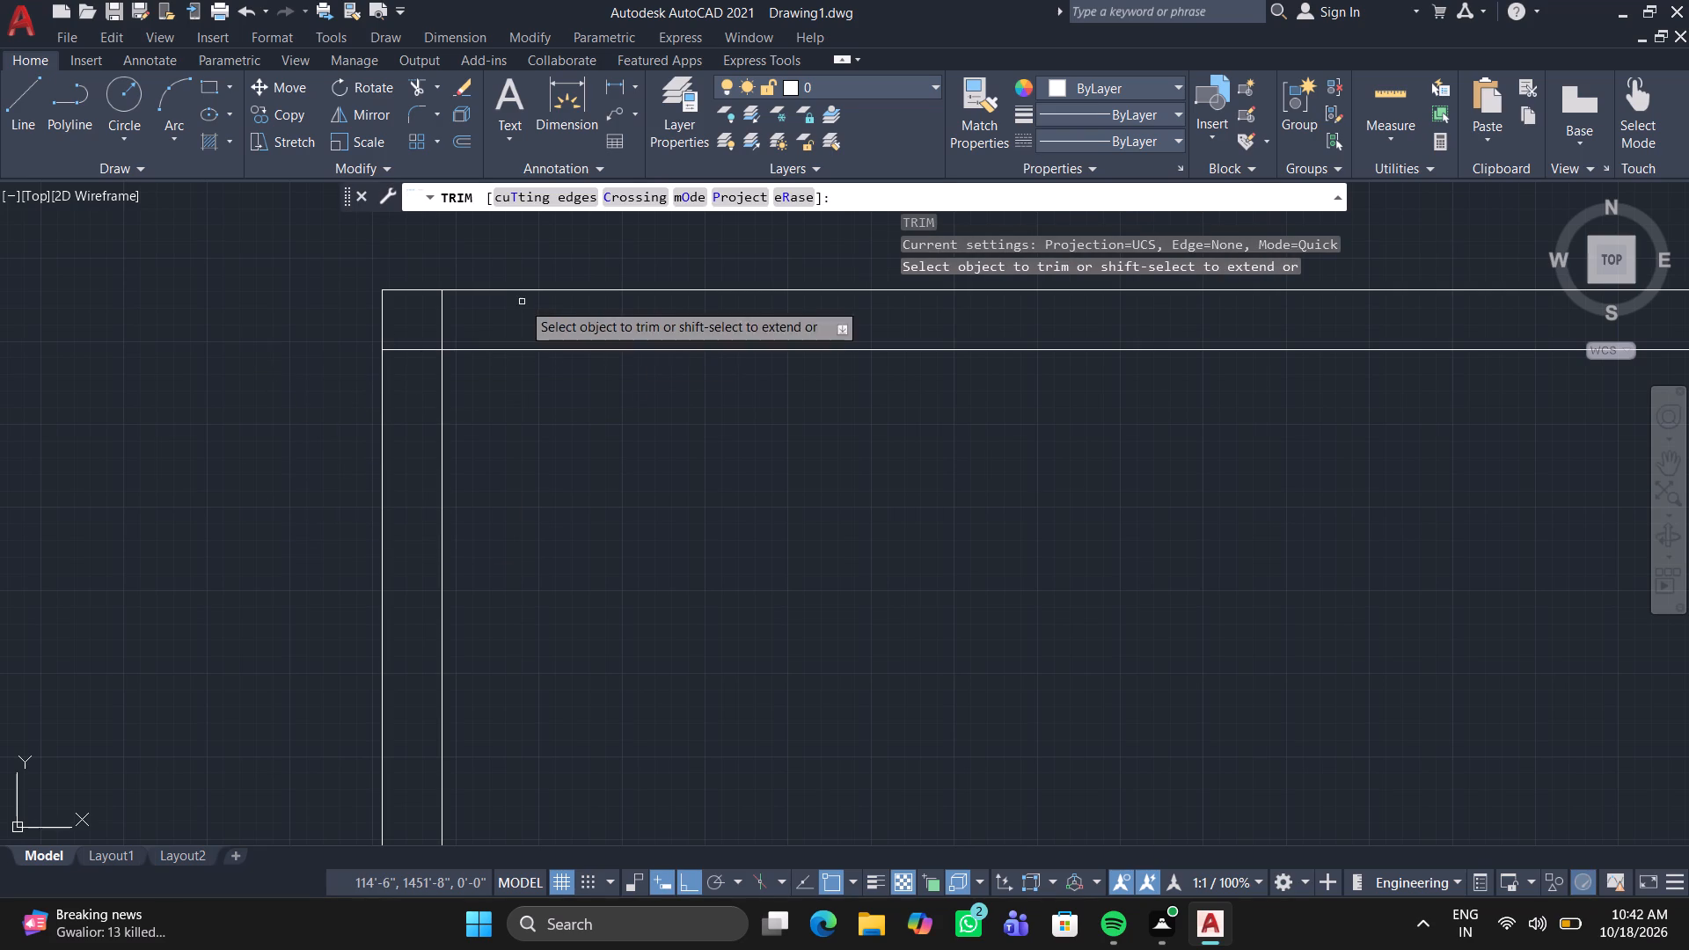
scroll(430, 326, "up", 3)
left_click(430, 326)
left_click(722, 330)
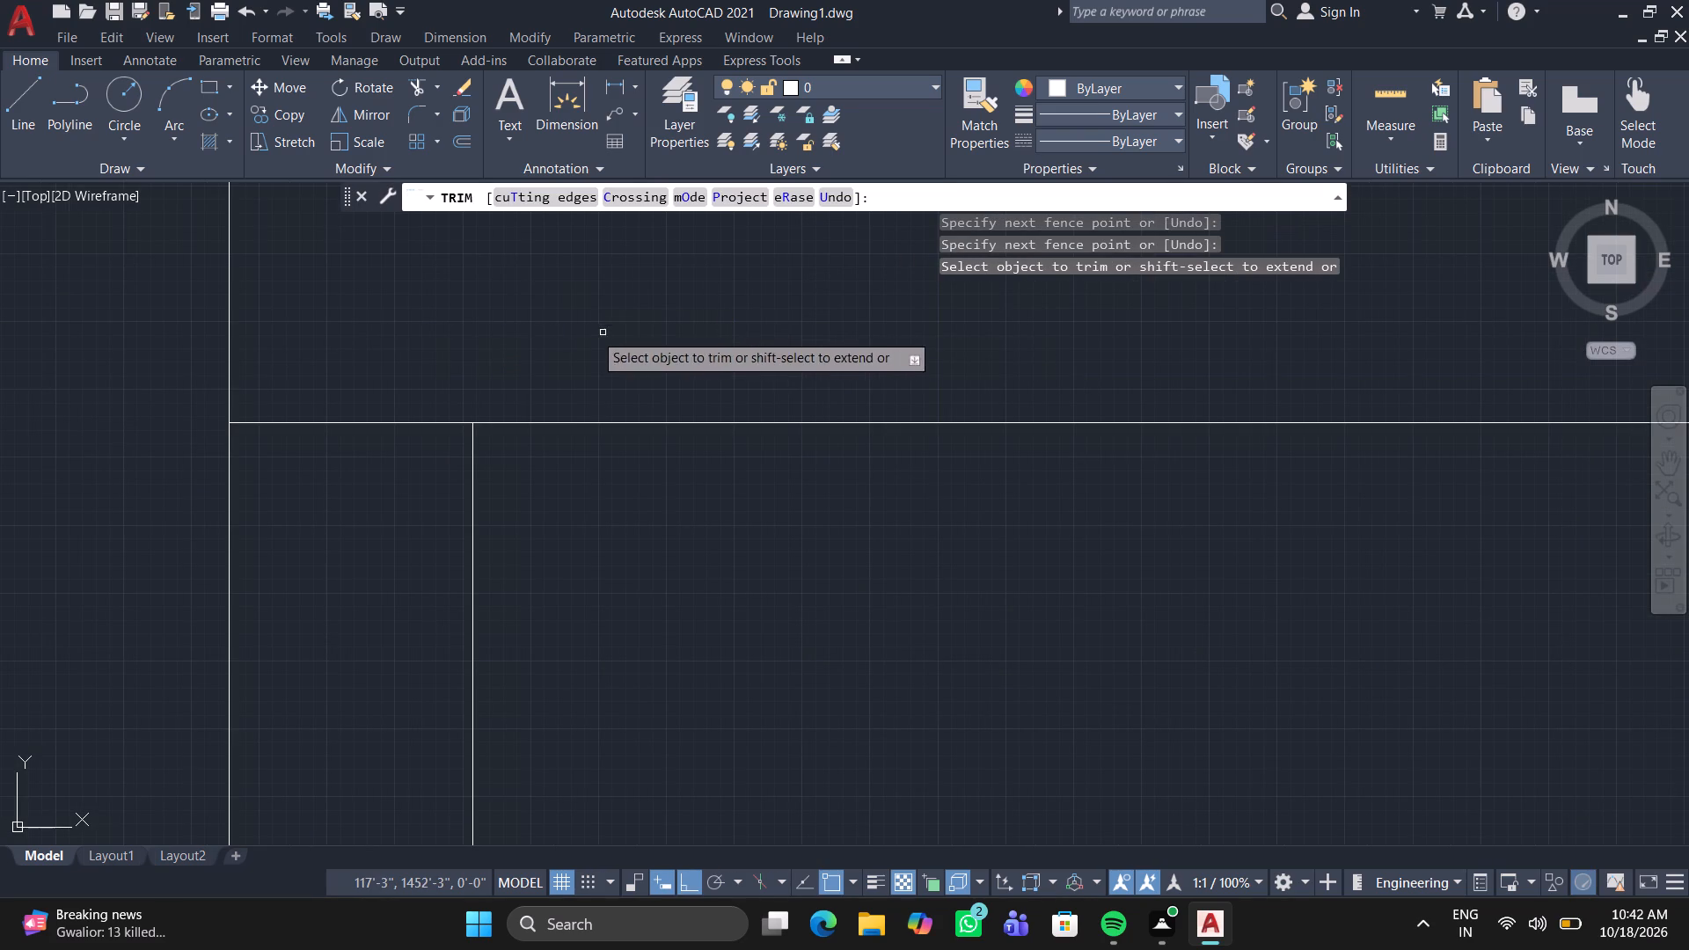
left_click(416, 427)
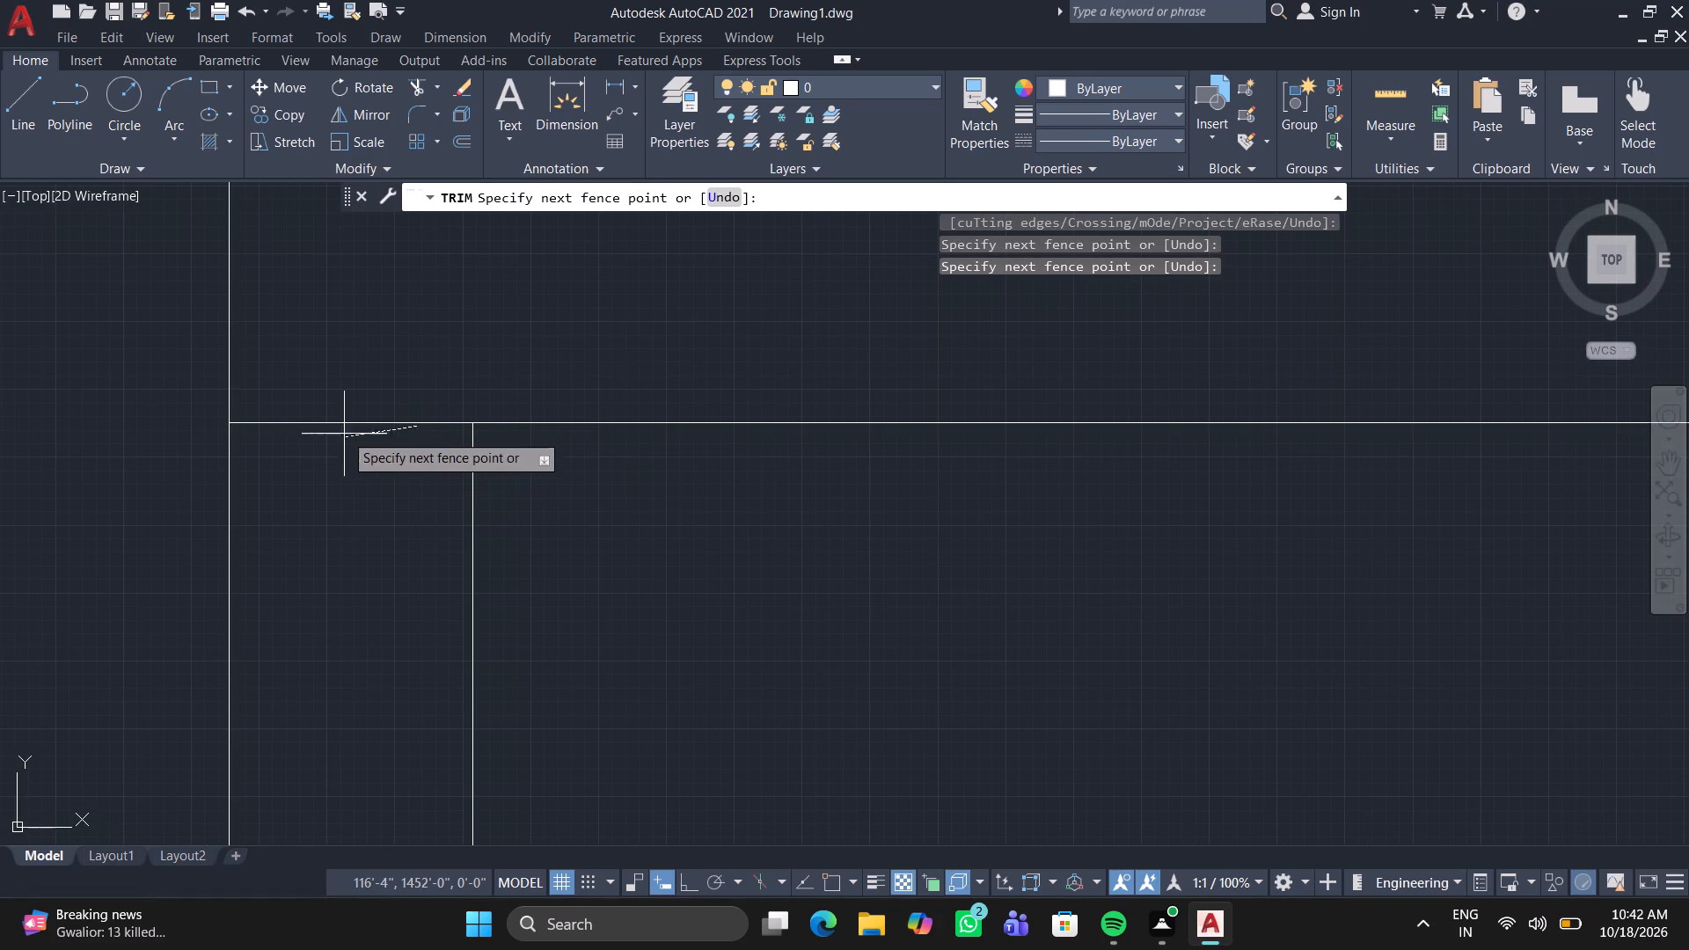
left_click(347, 342)
Trim the overhanging ends of the inner offset lines at the rectangle's upper-right corner and end the Trim command.
scroll(817, 595, "down", 5)
scroll(1007, 669, "down", 1)
middle_click_drag(1007, 669, 437, 532)
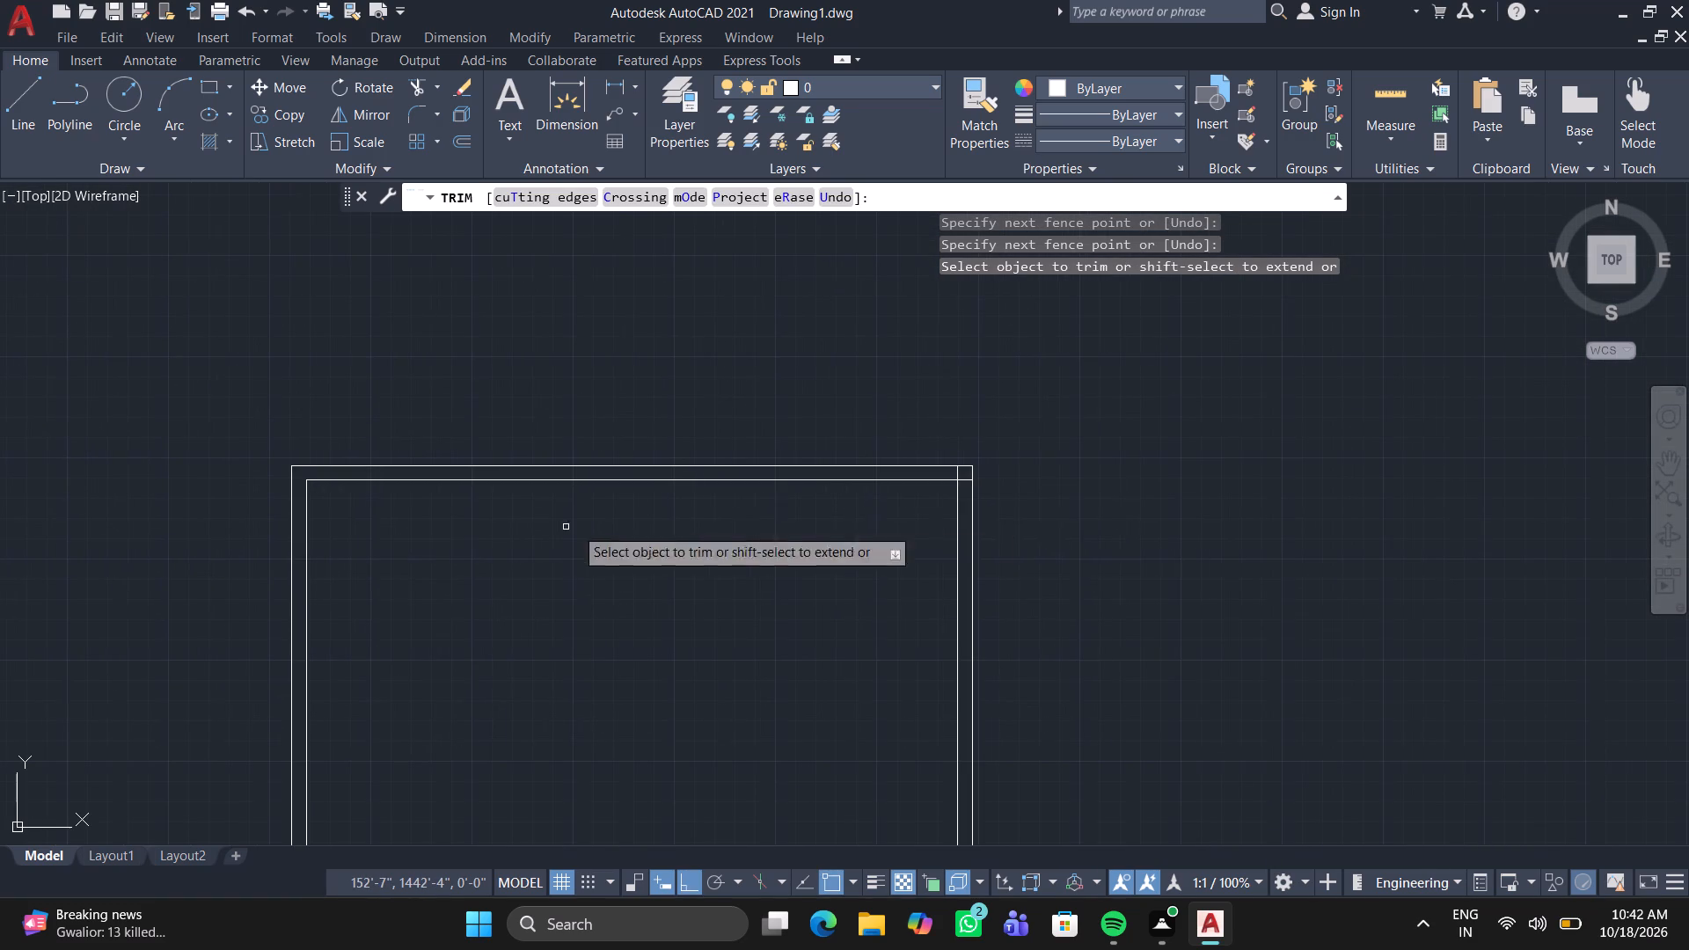
scroll(965, 485, "up", 4)
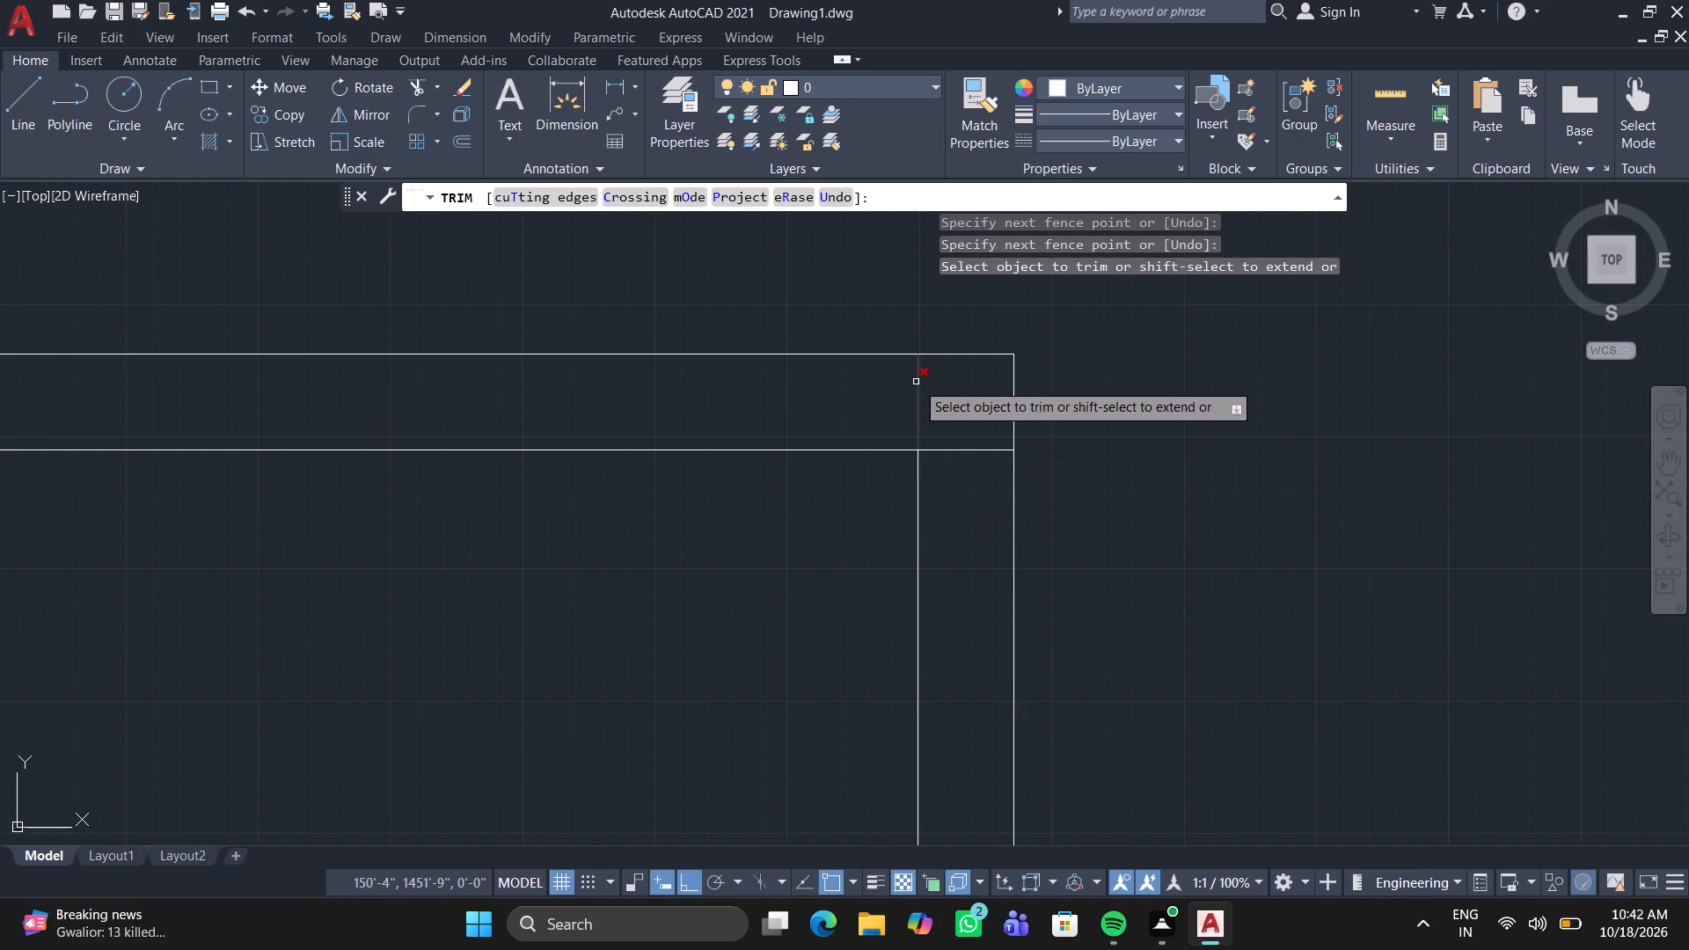
left_click(915, 382)
left_click(975, 449)
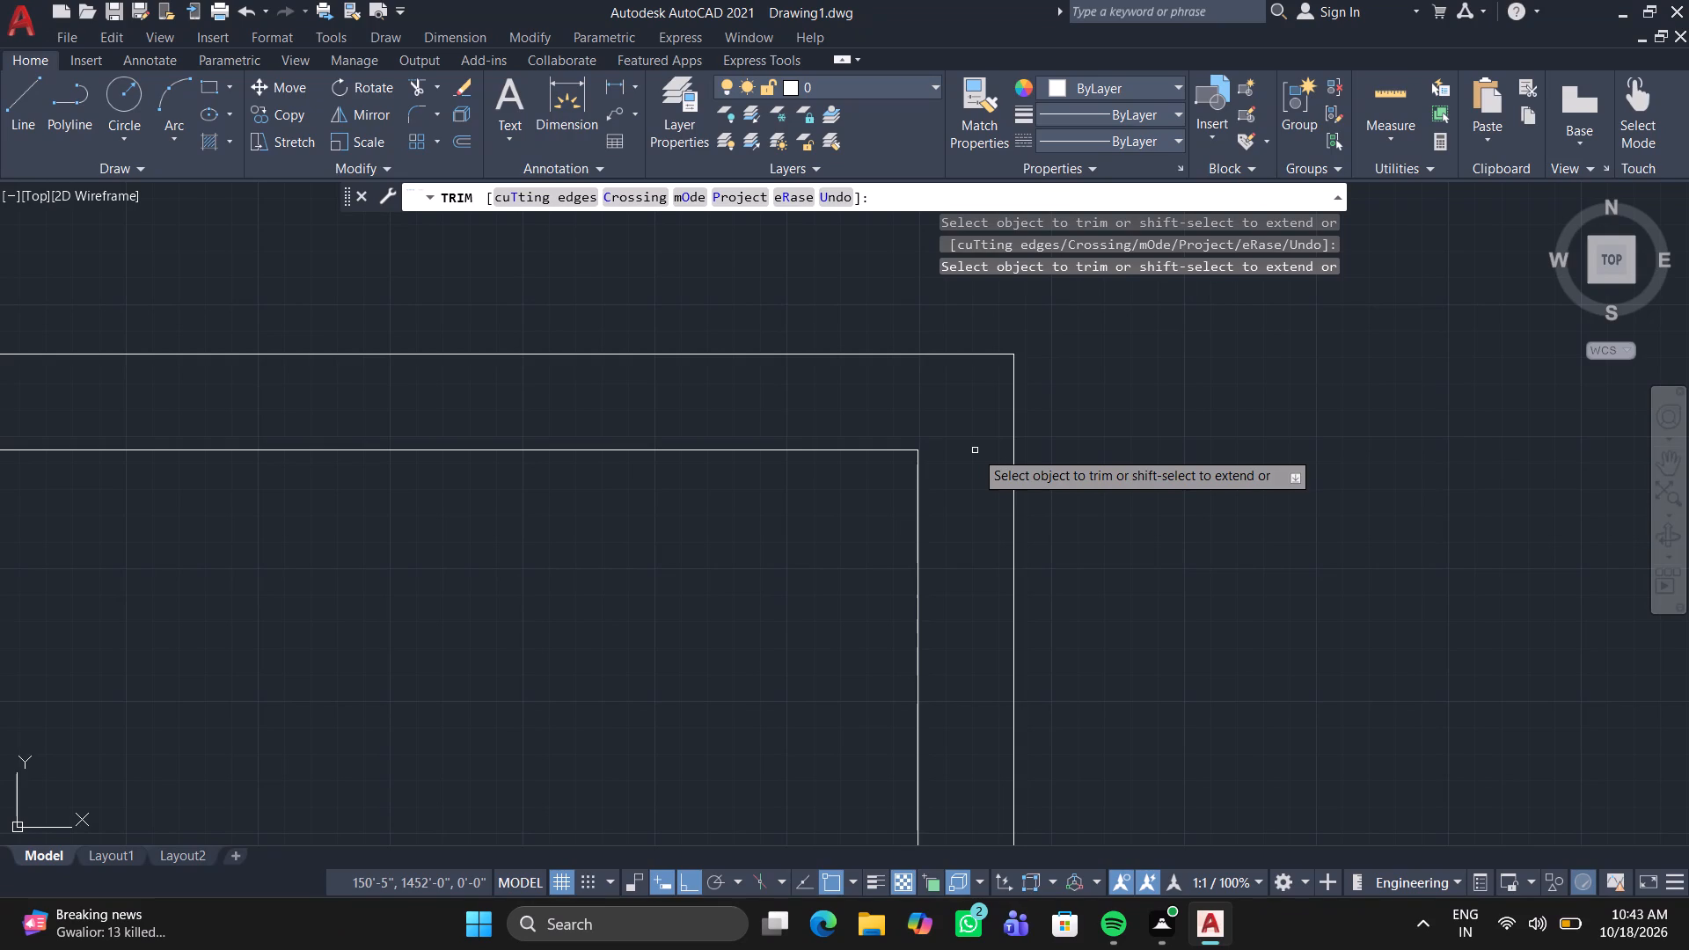
key("space")
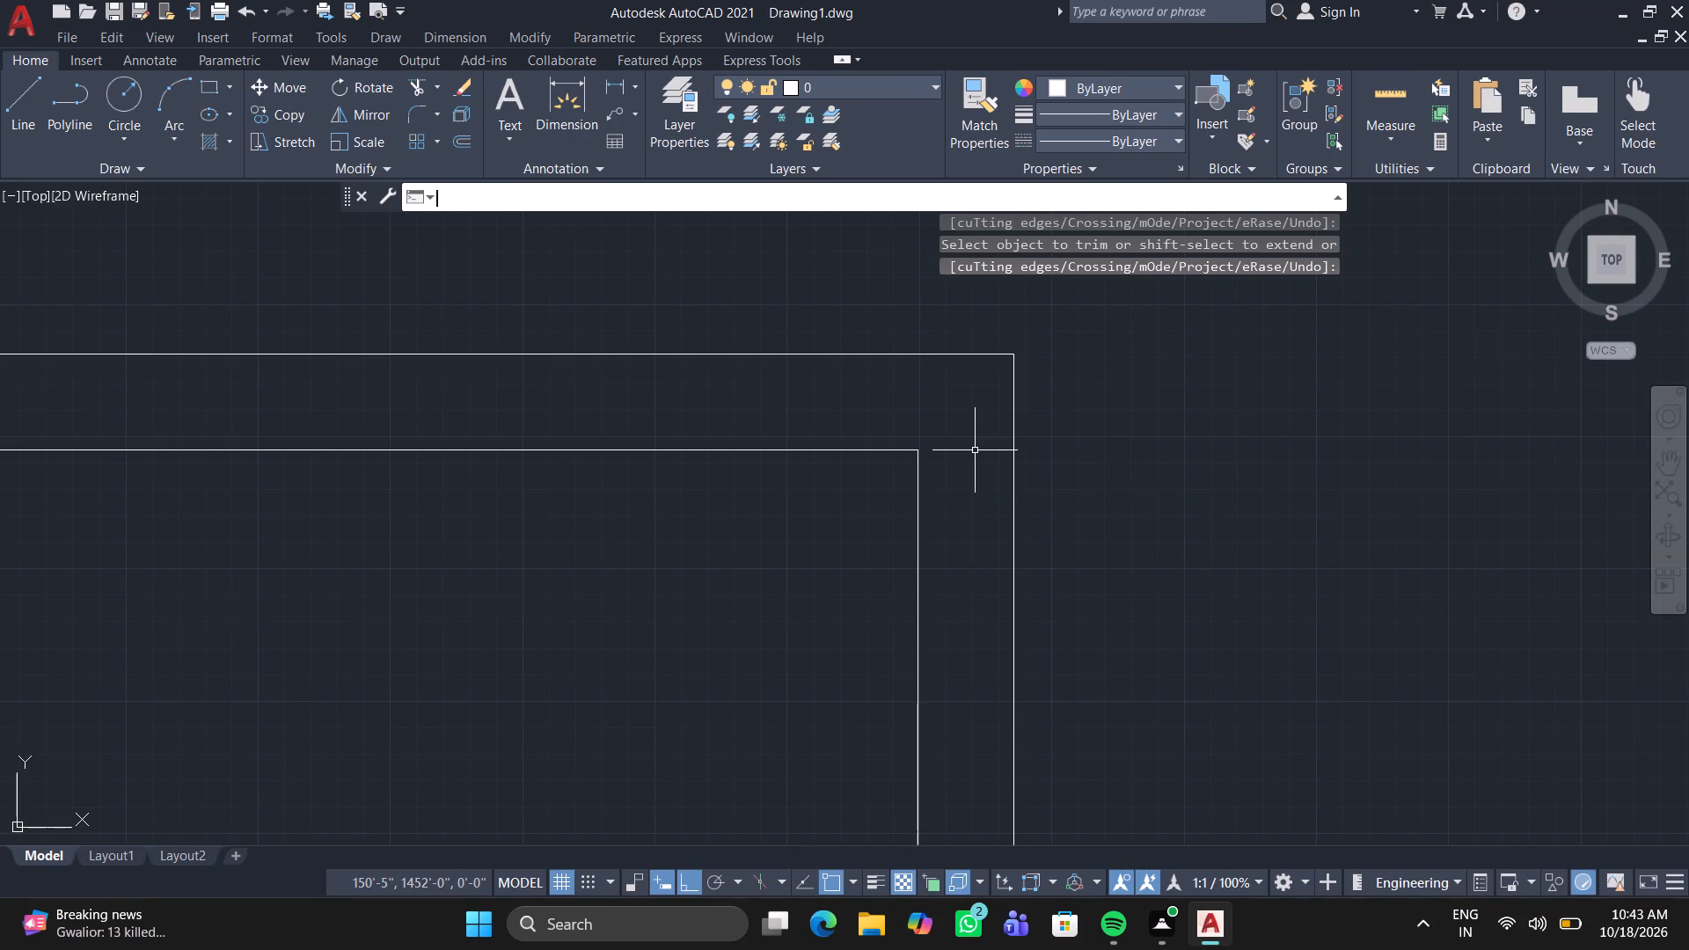
Trim the overhanging ends of the inner offset lines at the rectangle's lower-left corner.
type("tr")
key("Return")
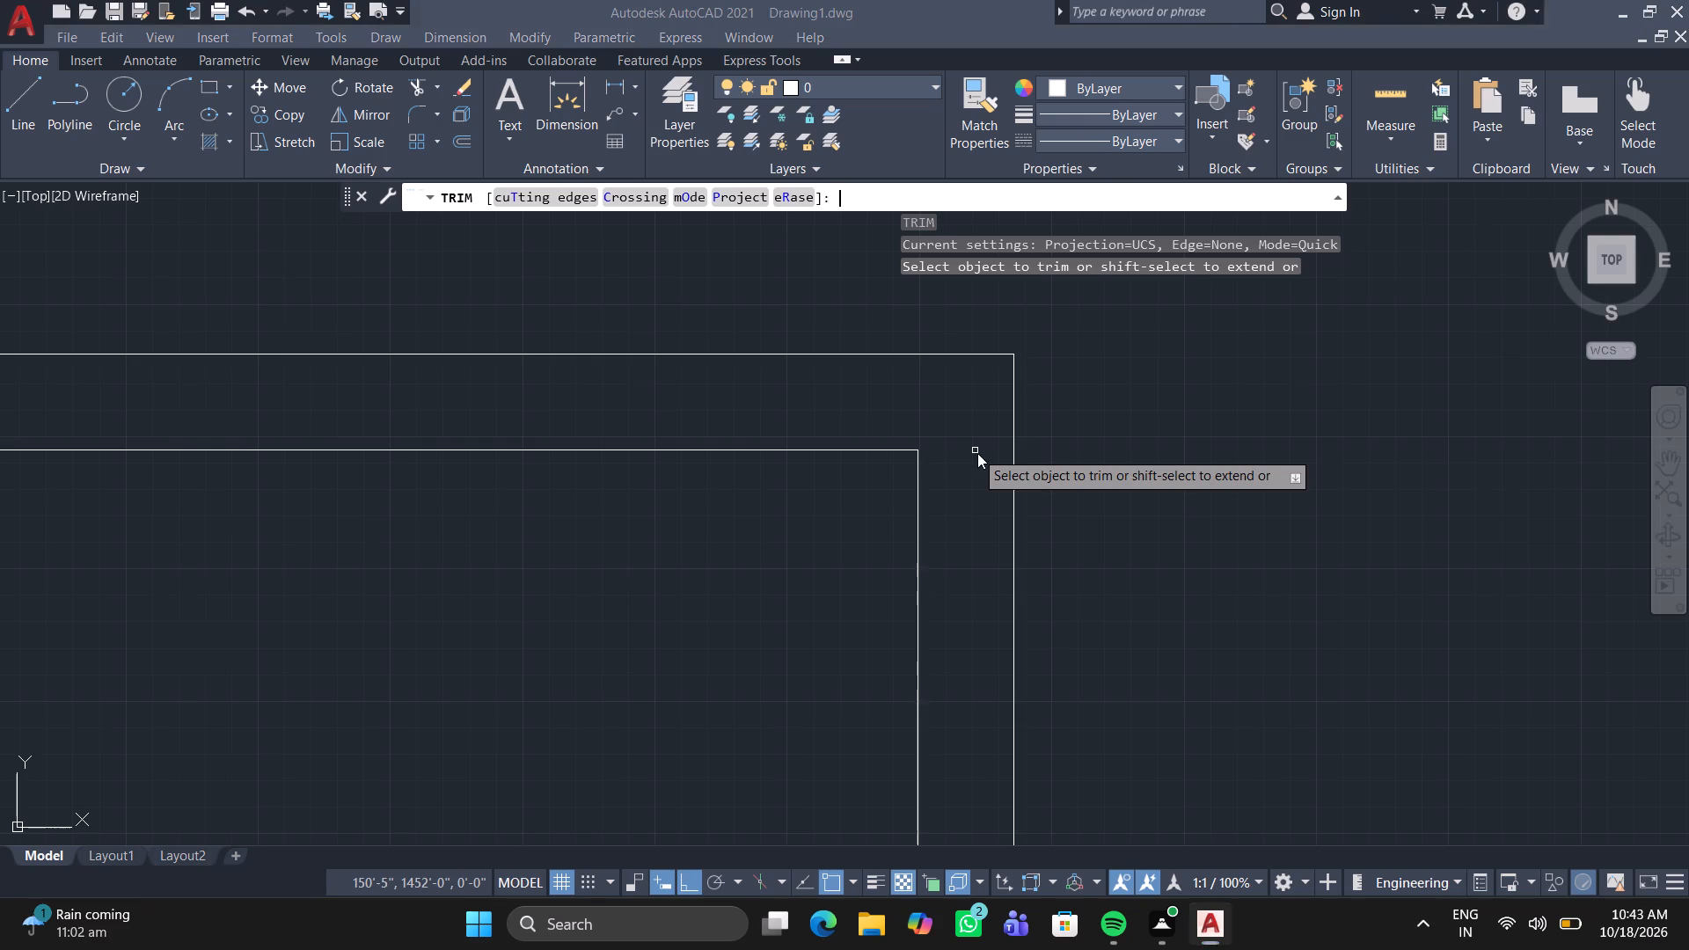
scroll(890, 533, "down", 5)
left_click(76, 688)
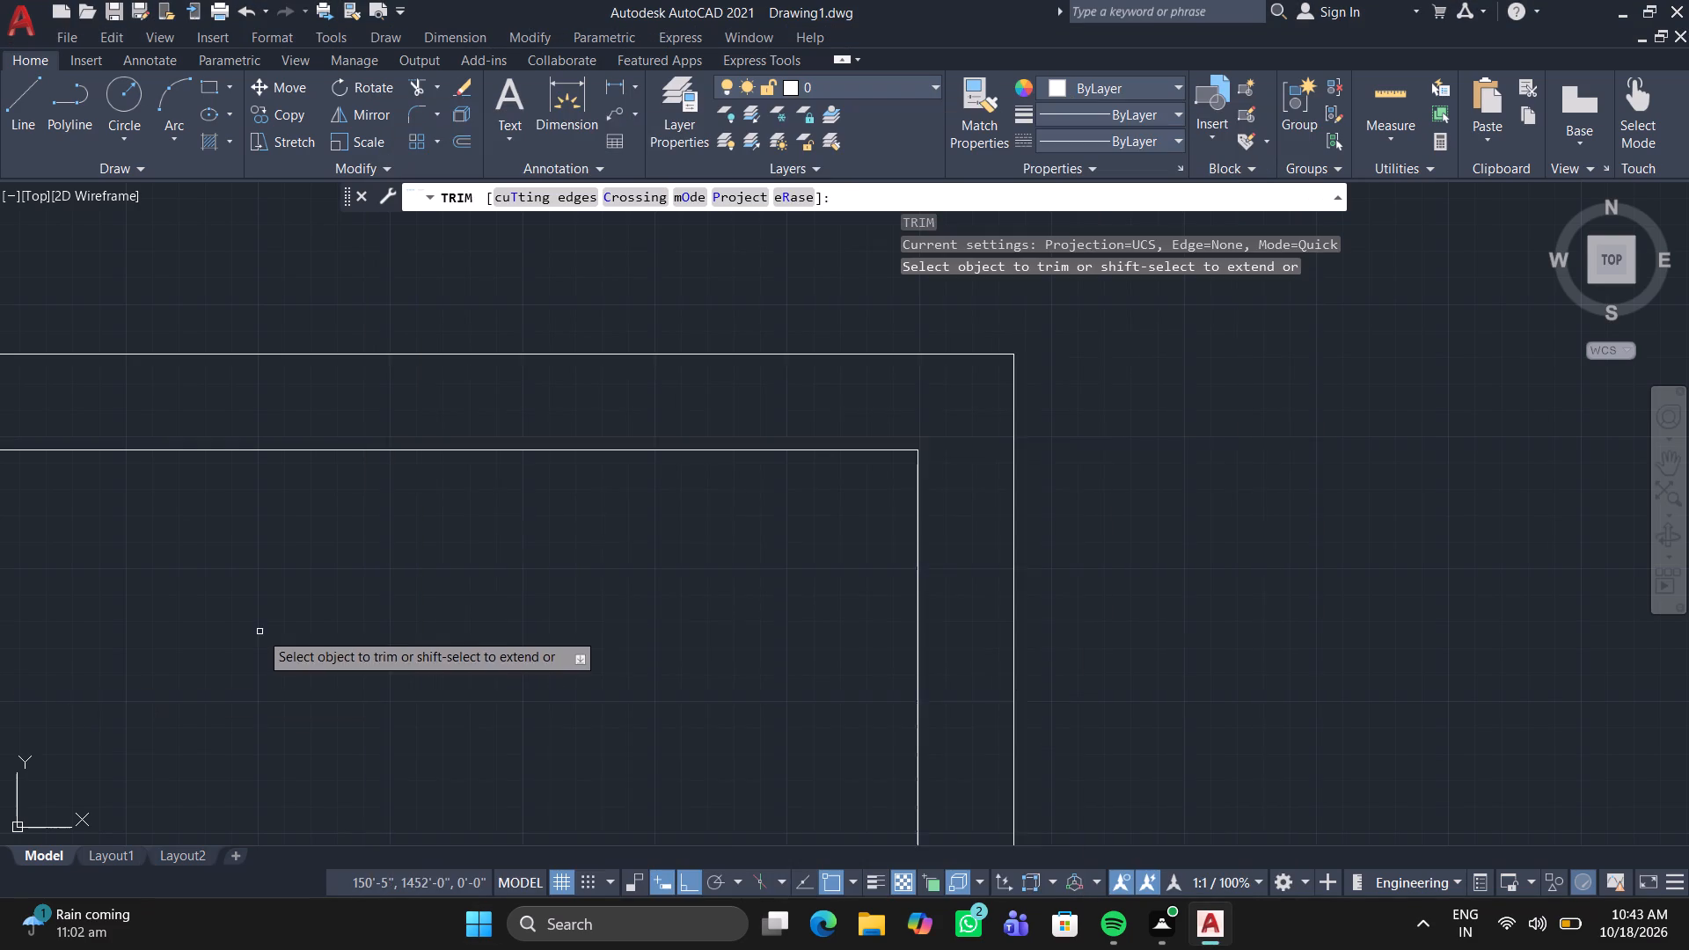
scroll(259, 632, "down", 6)
middle_click_drag(276, 656, 910, 142)
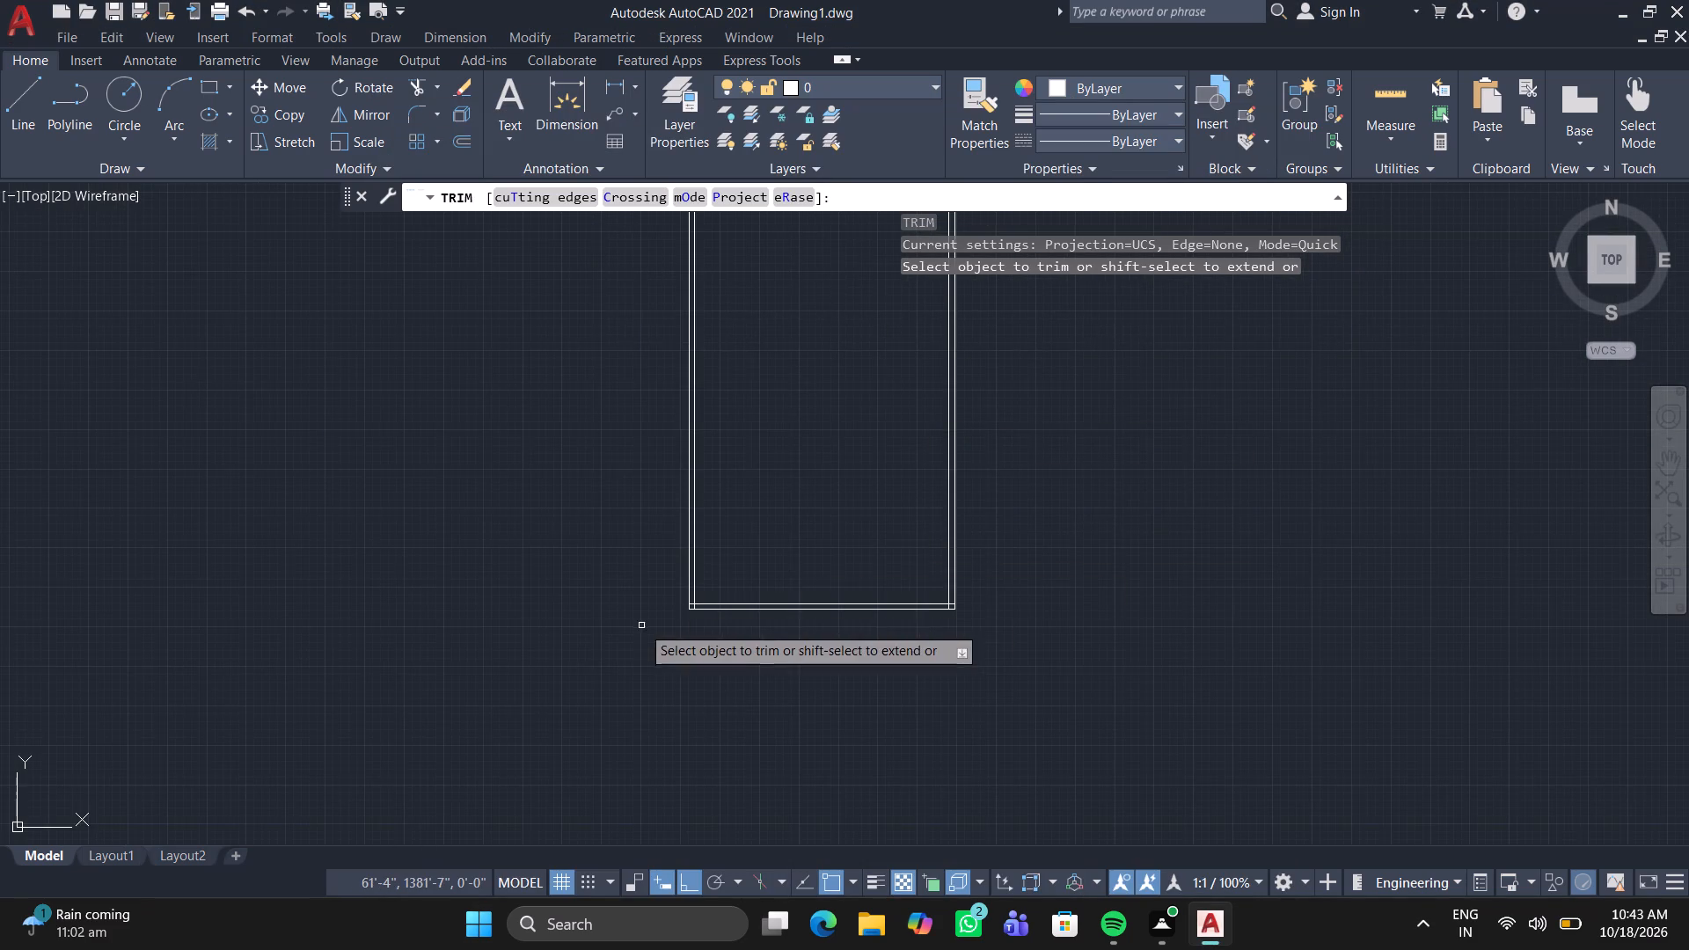
scroll(647, 625, "up", 4)
scroll(788, 588, "up", 4)
left_click(823, 582)
left_click(1010, 598)
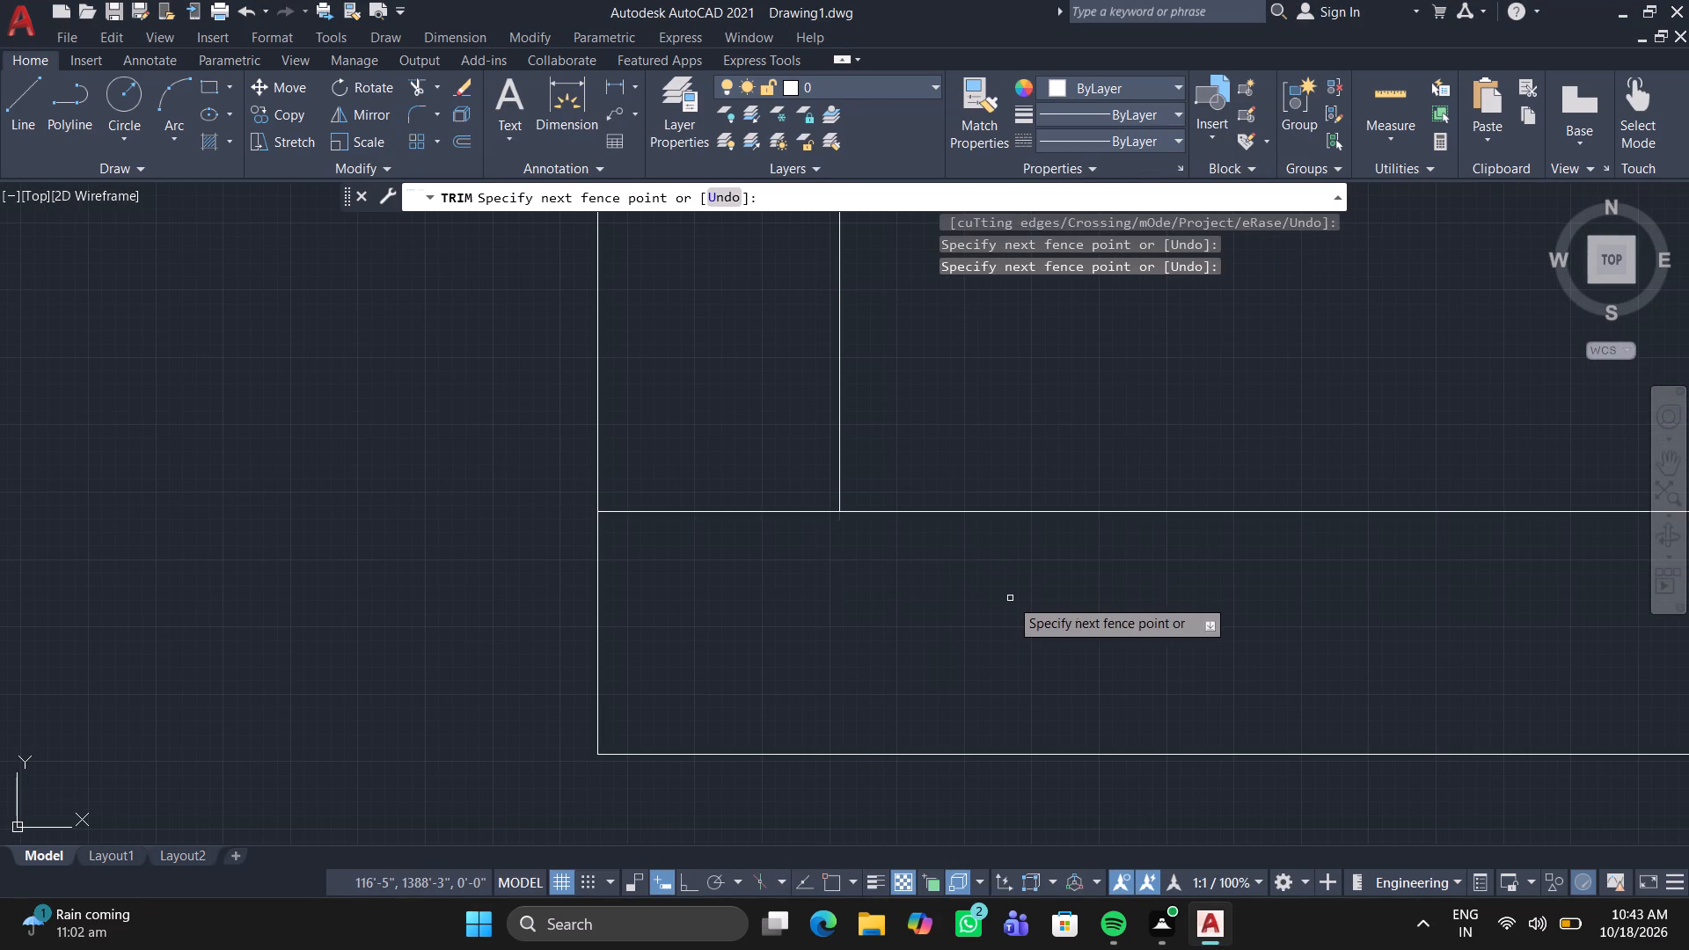
left_click_drag(701, 450, 742, 587)
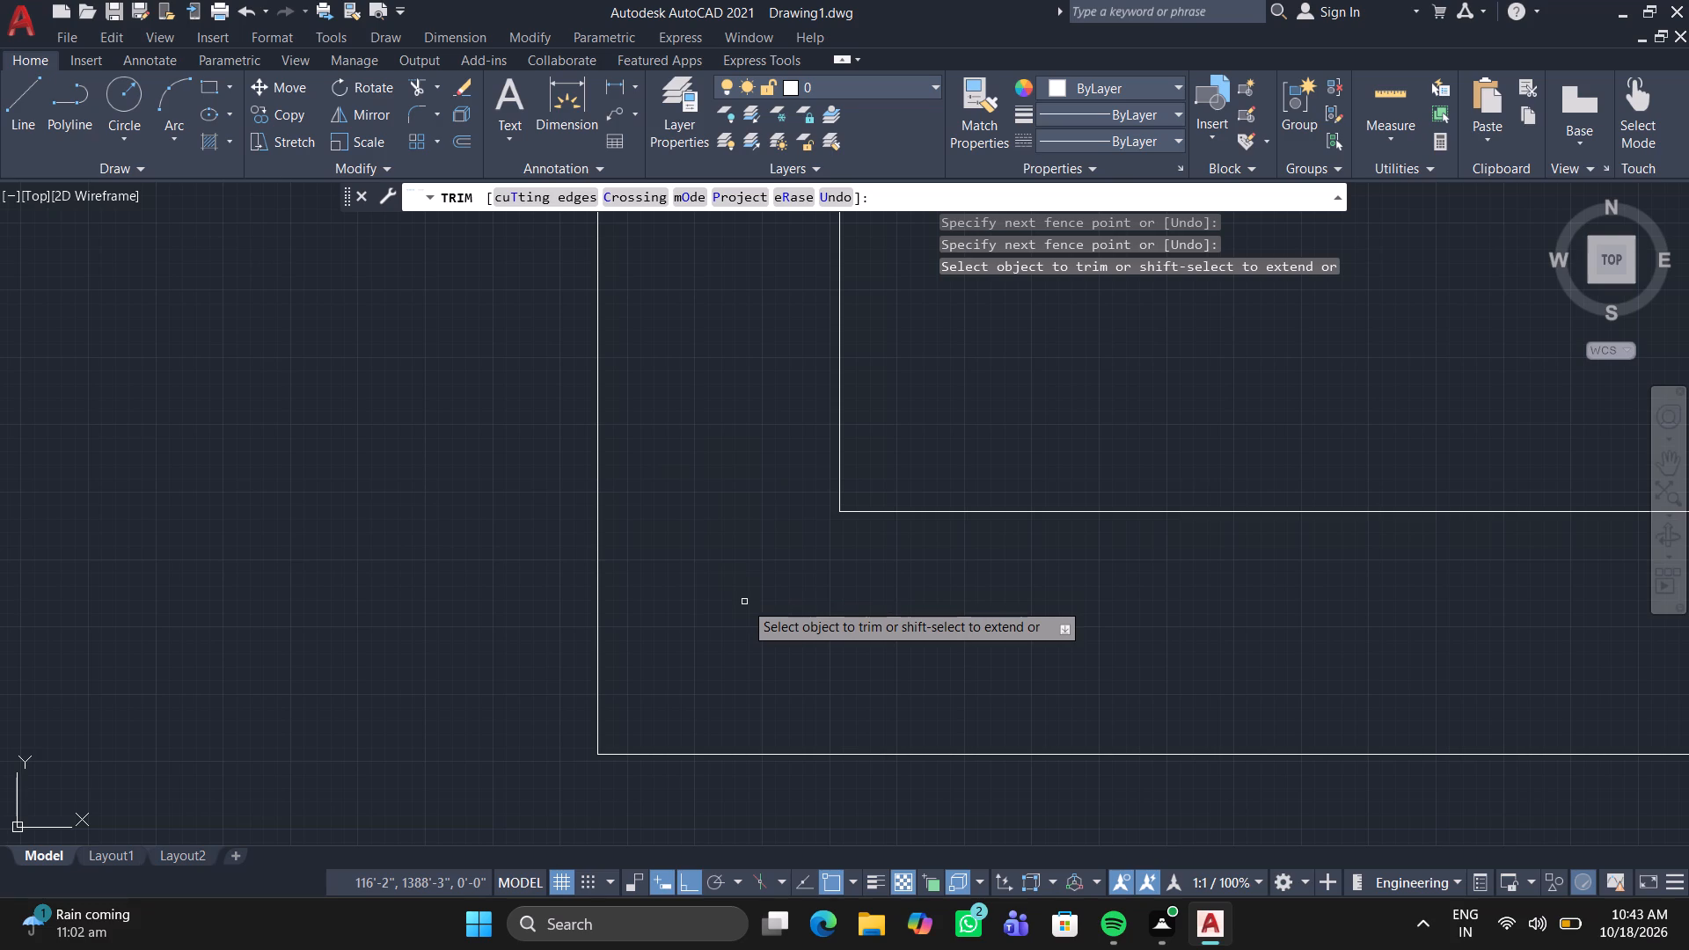
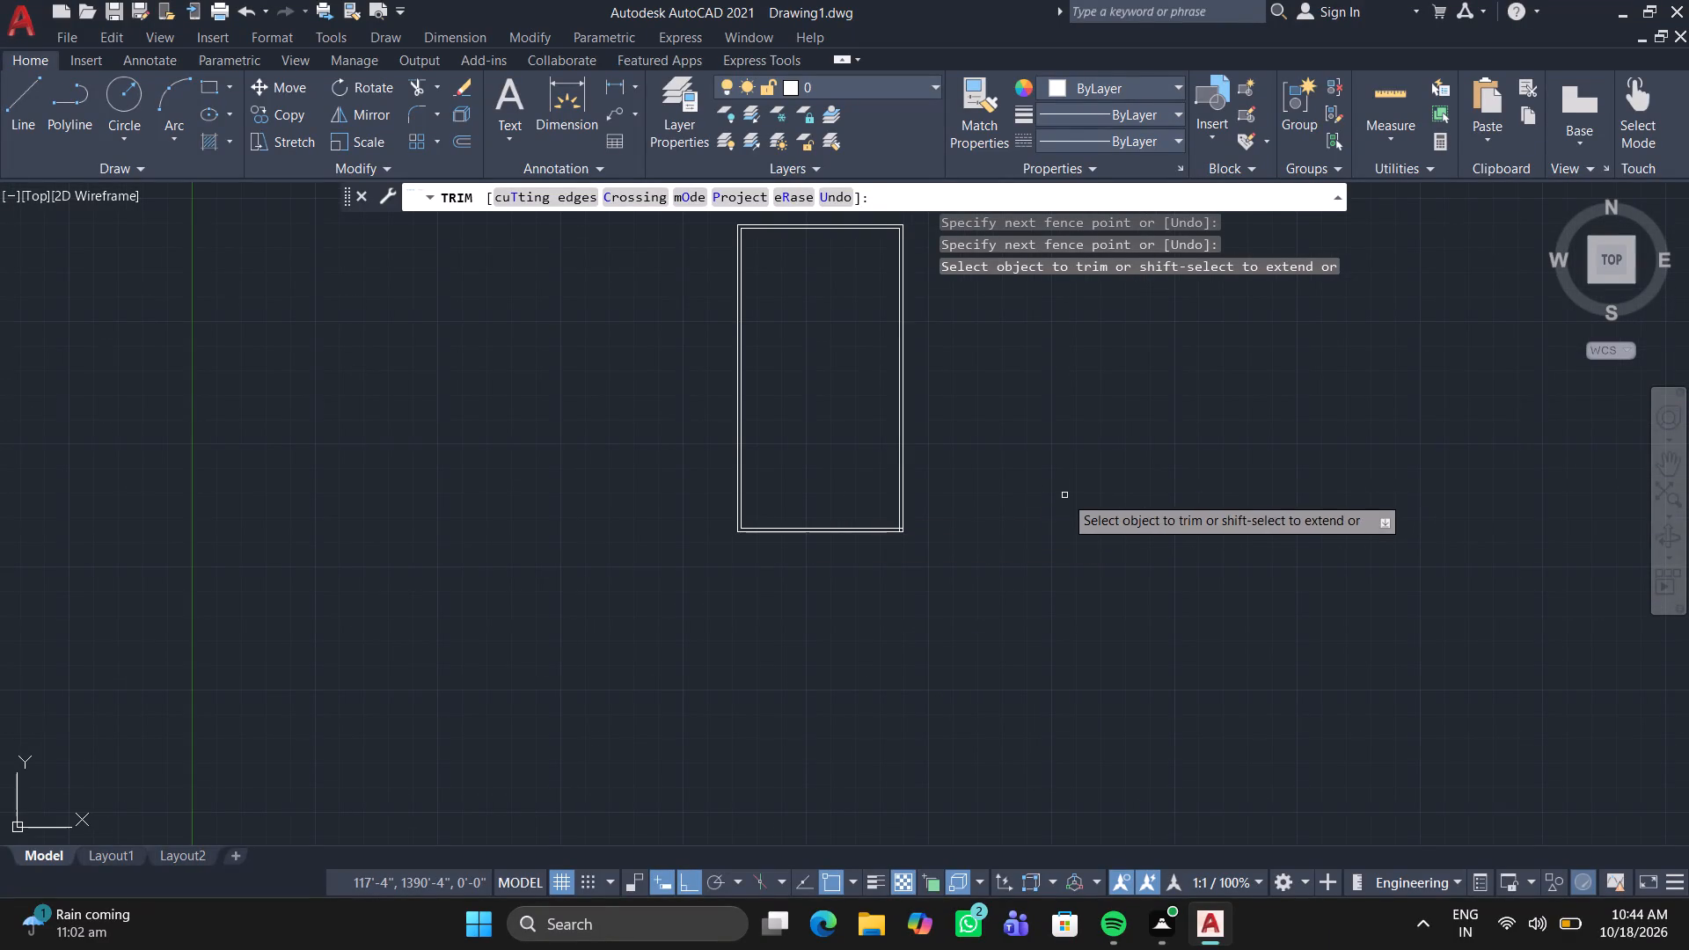
Trim the overhanging ends of the inner offset lines at the rectangle's lower-right corner and end the Trim command.
scroll(912, 538, "up", 4)
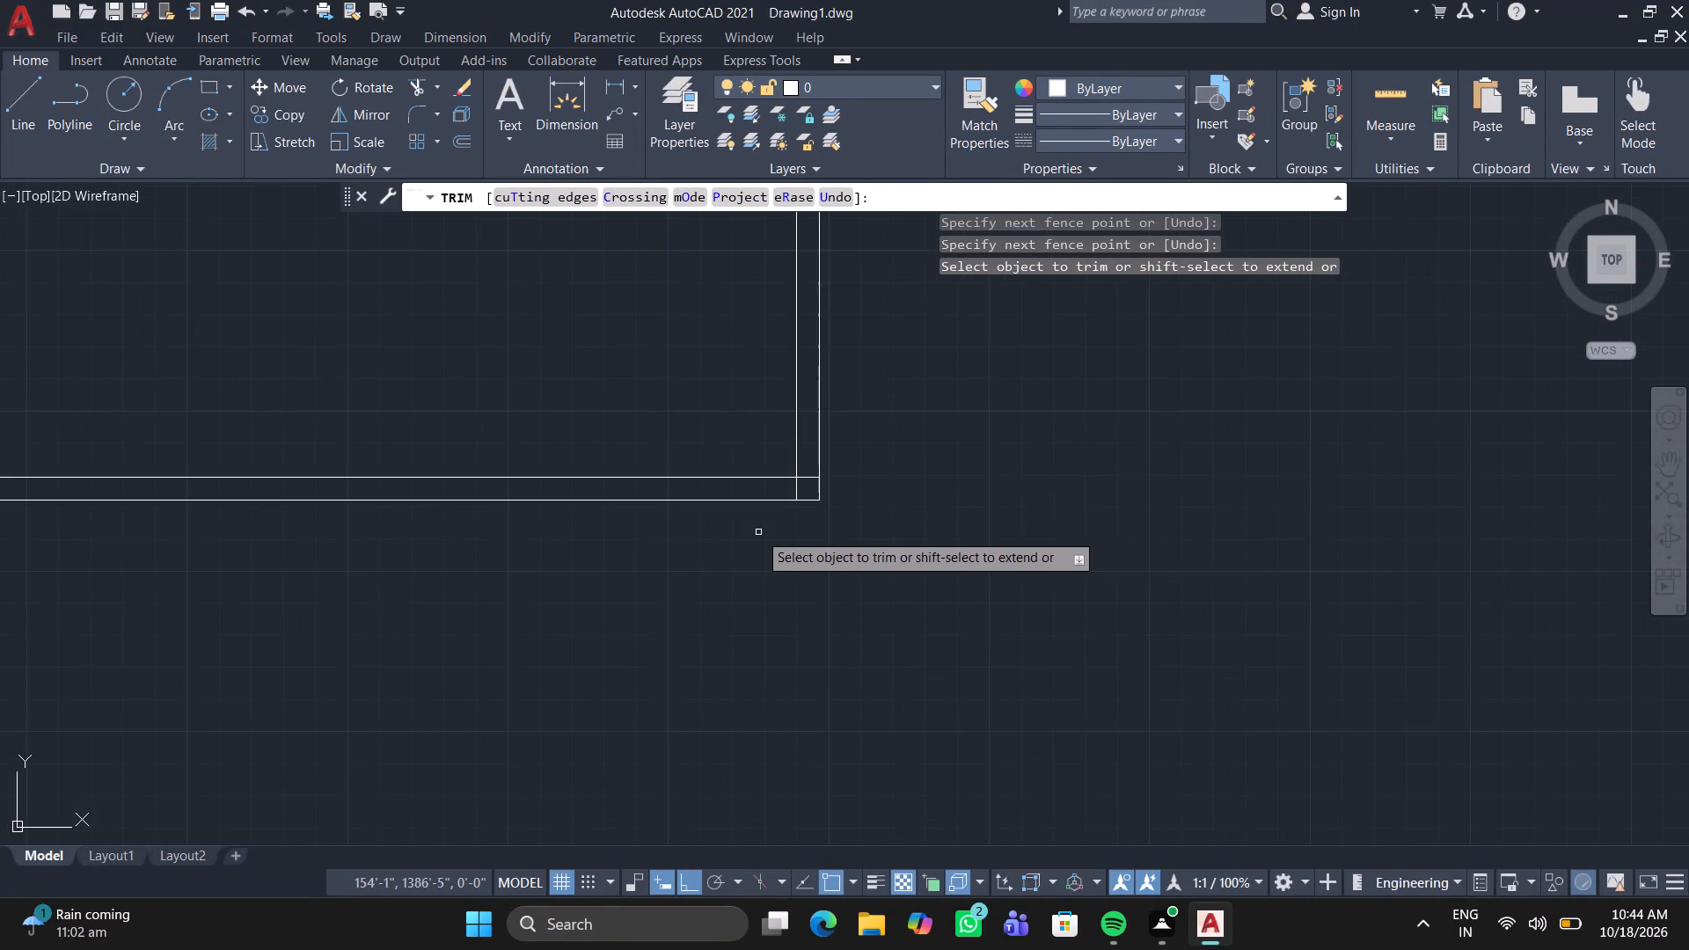
scroll(759, 523, "up", 3)
middle_click_drag(766, 420, 771, 536)
scroll(766, 420, "up", 1)
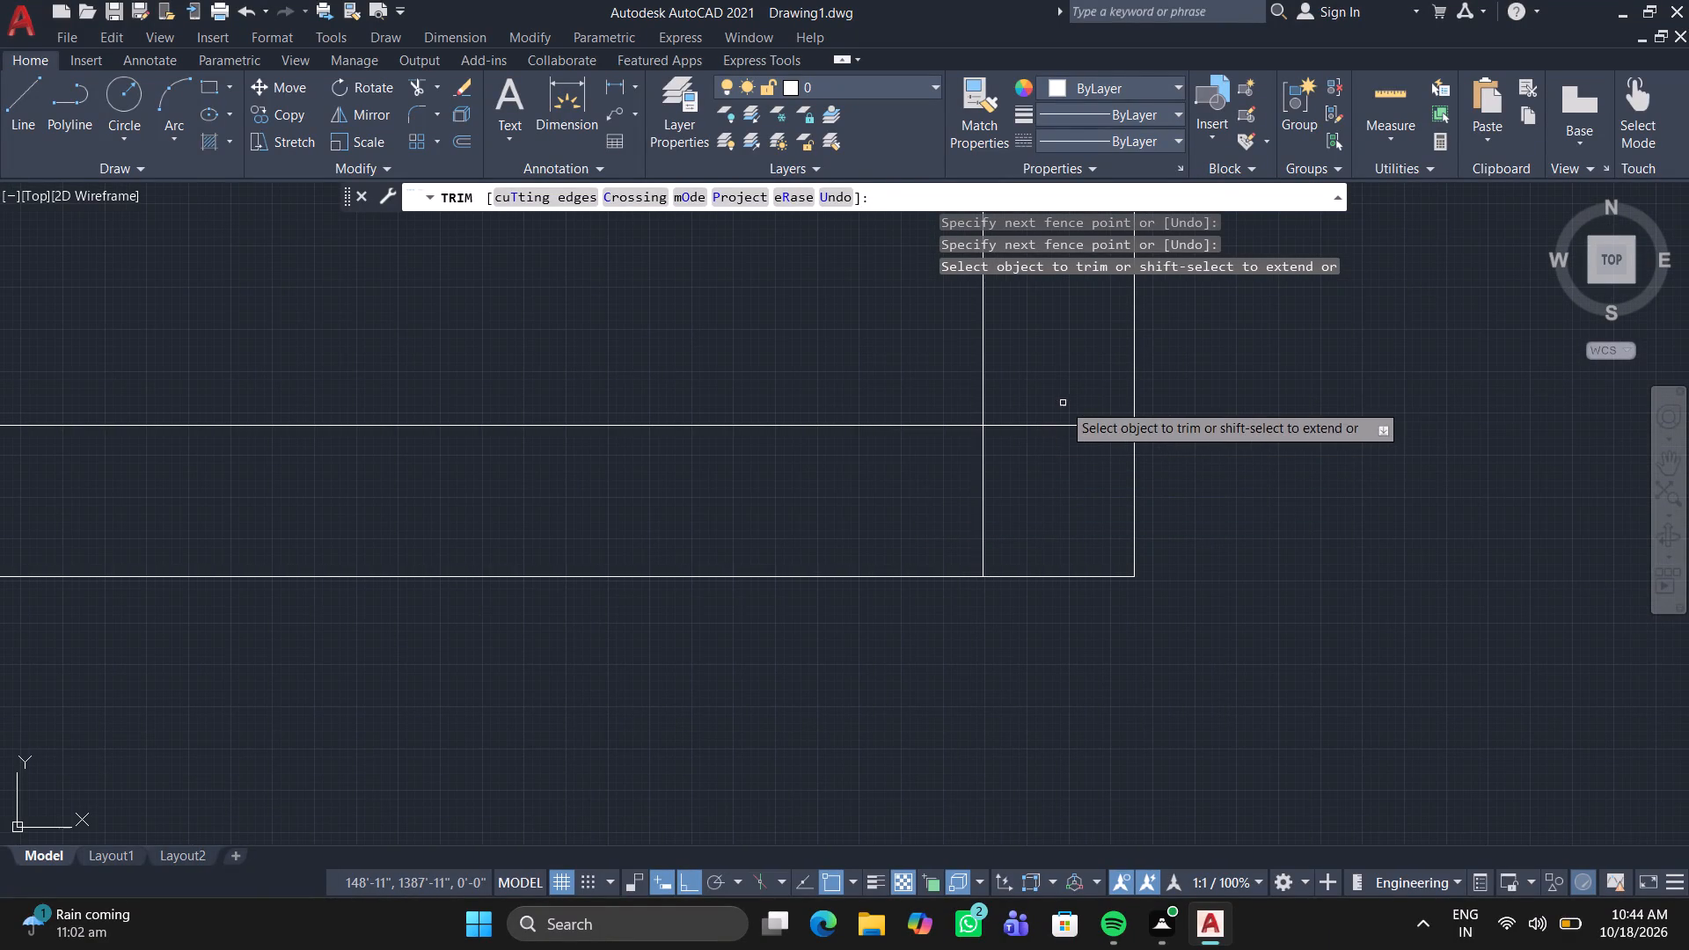
left_click_drag(1063, 403, 945, 501)
left_click(938, 505)
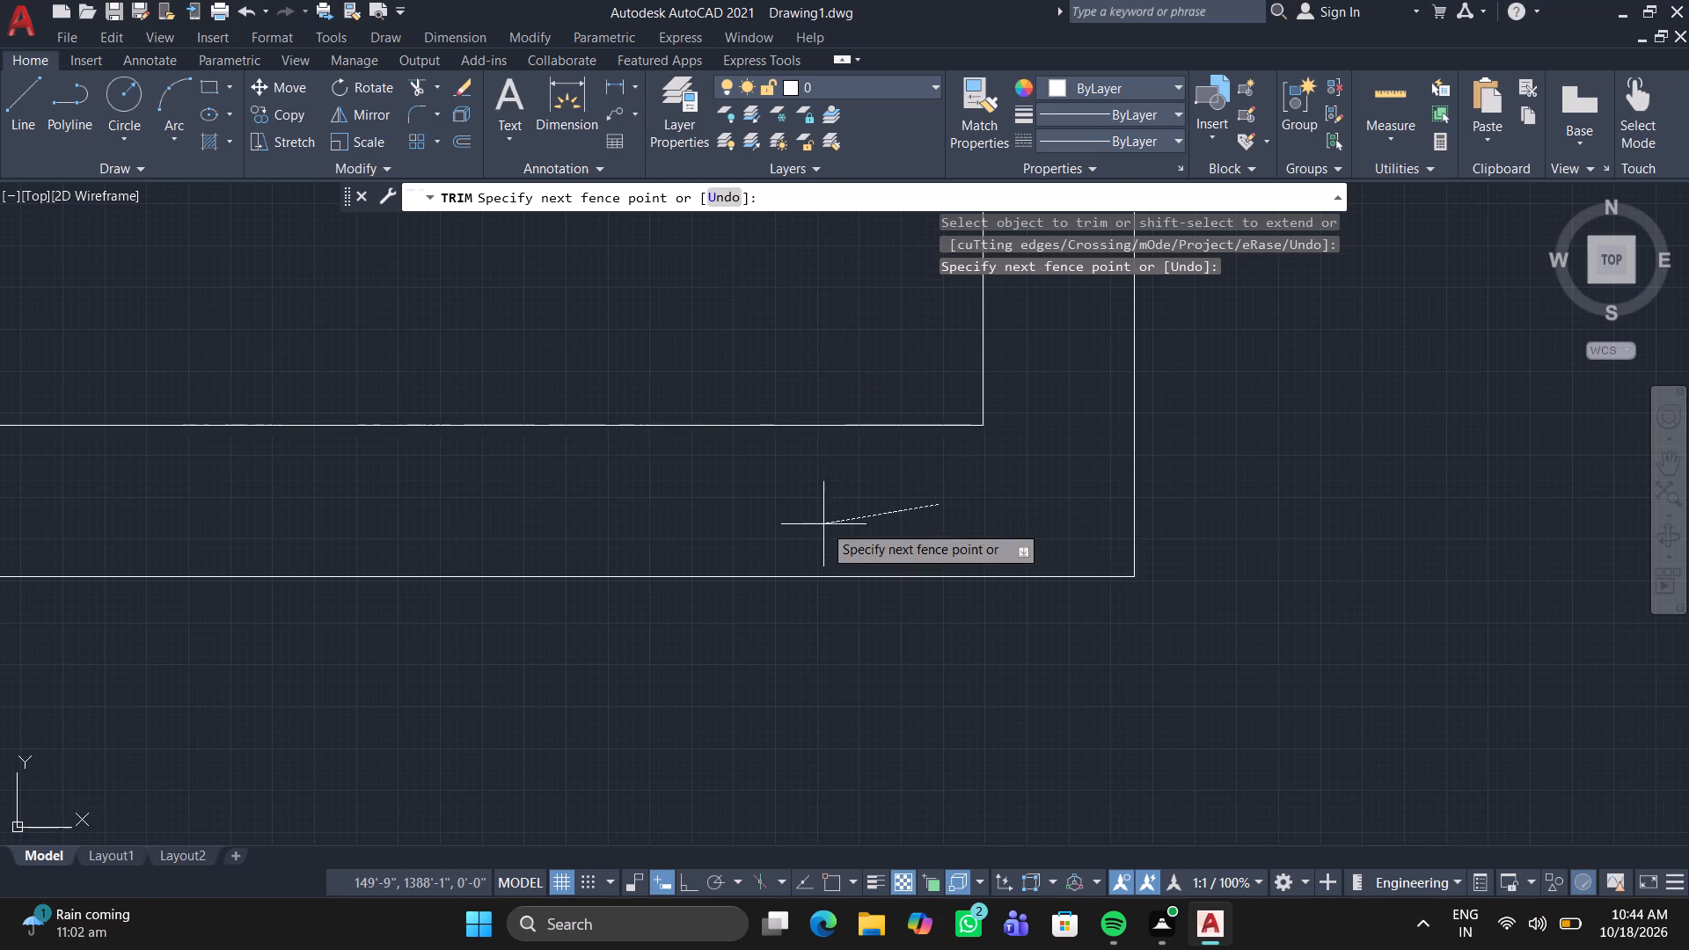
left_click(821, 497)
key("Escape")
Offset the left wall's inner line 10'6" to the right, into the plan.
scroll(744, 499, "down", 6)
scroll(521, 458, "down", 2)
middle_click_drag(558, 409, 544, 627)
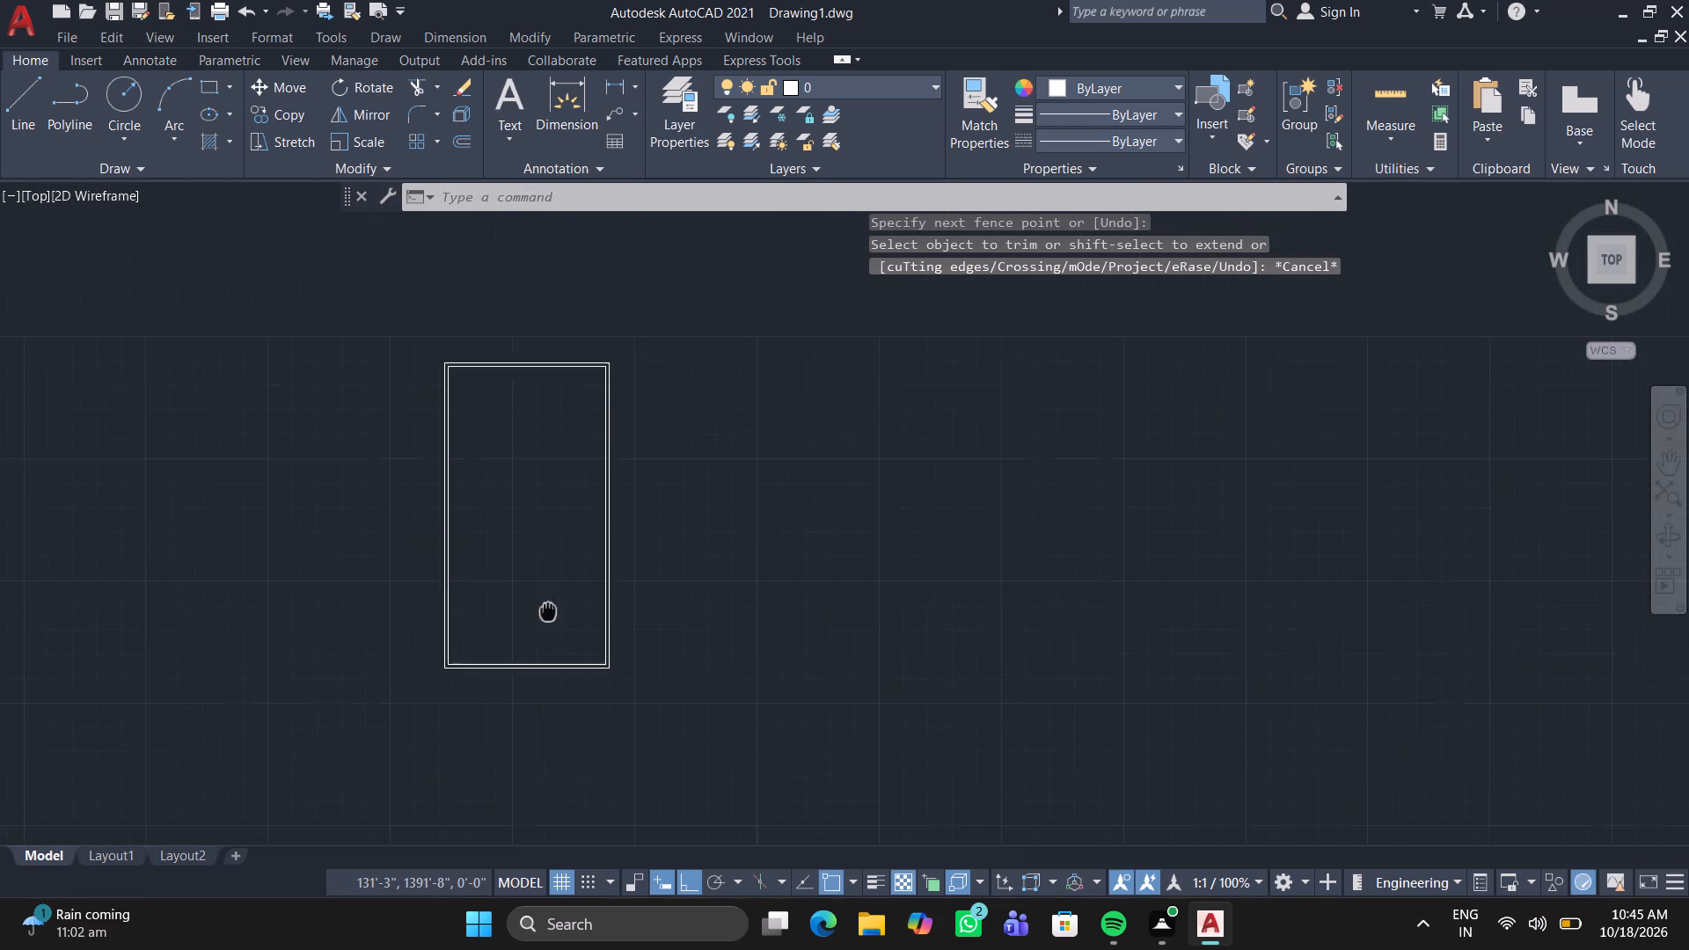
middle_click_drag(544, 627, 529, 745)
scroll(435, 563, "up", 5)
scroll(463, 564, "down", 1)
middle_click_drag(455, 565, 342, 618)
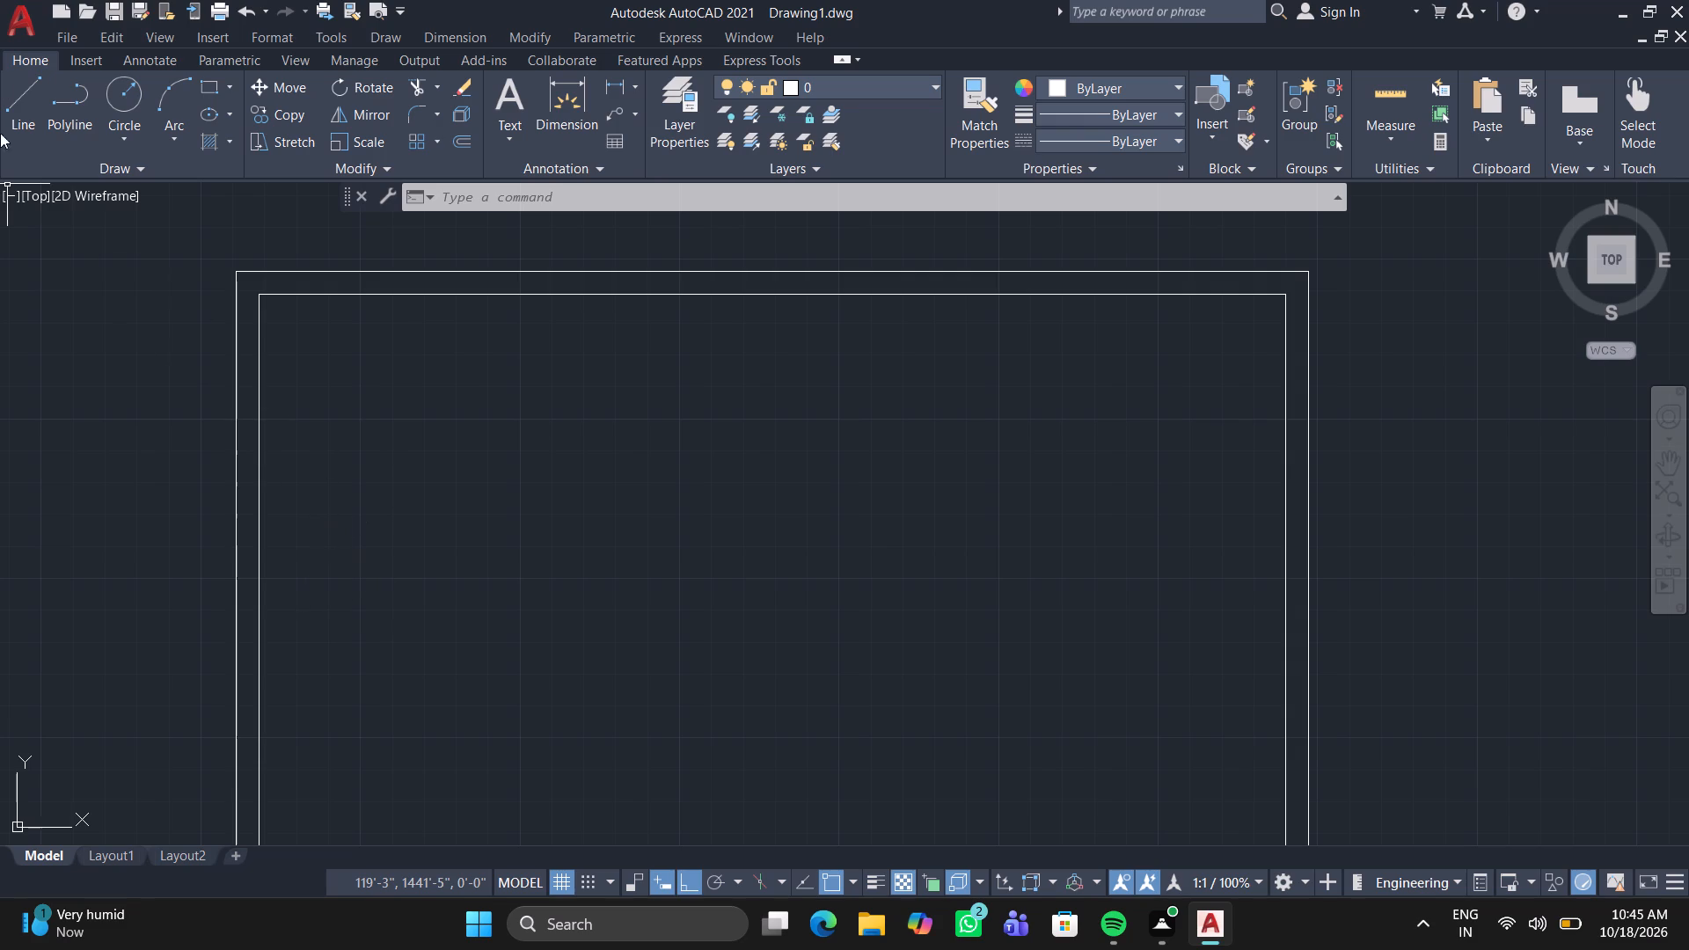
left_click(17, 91)
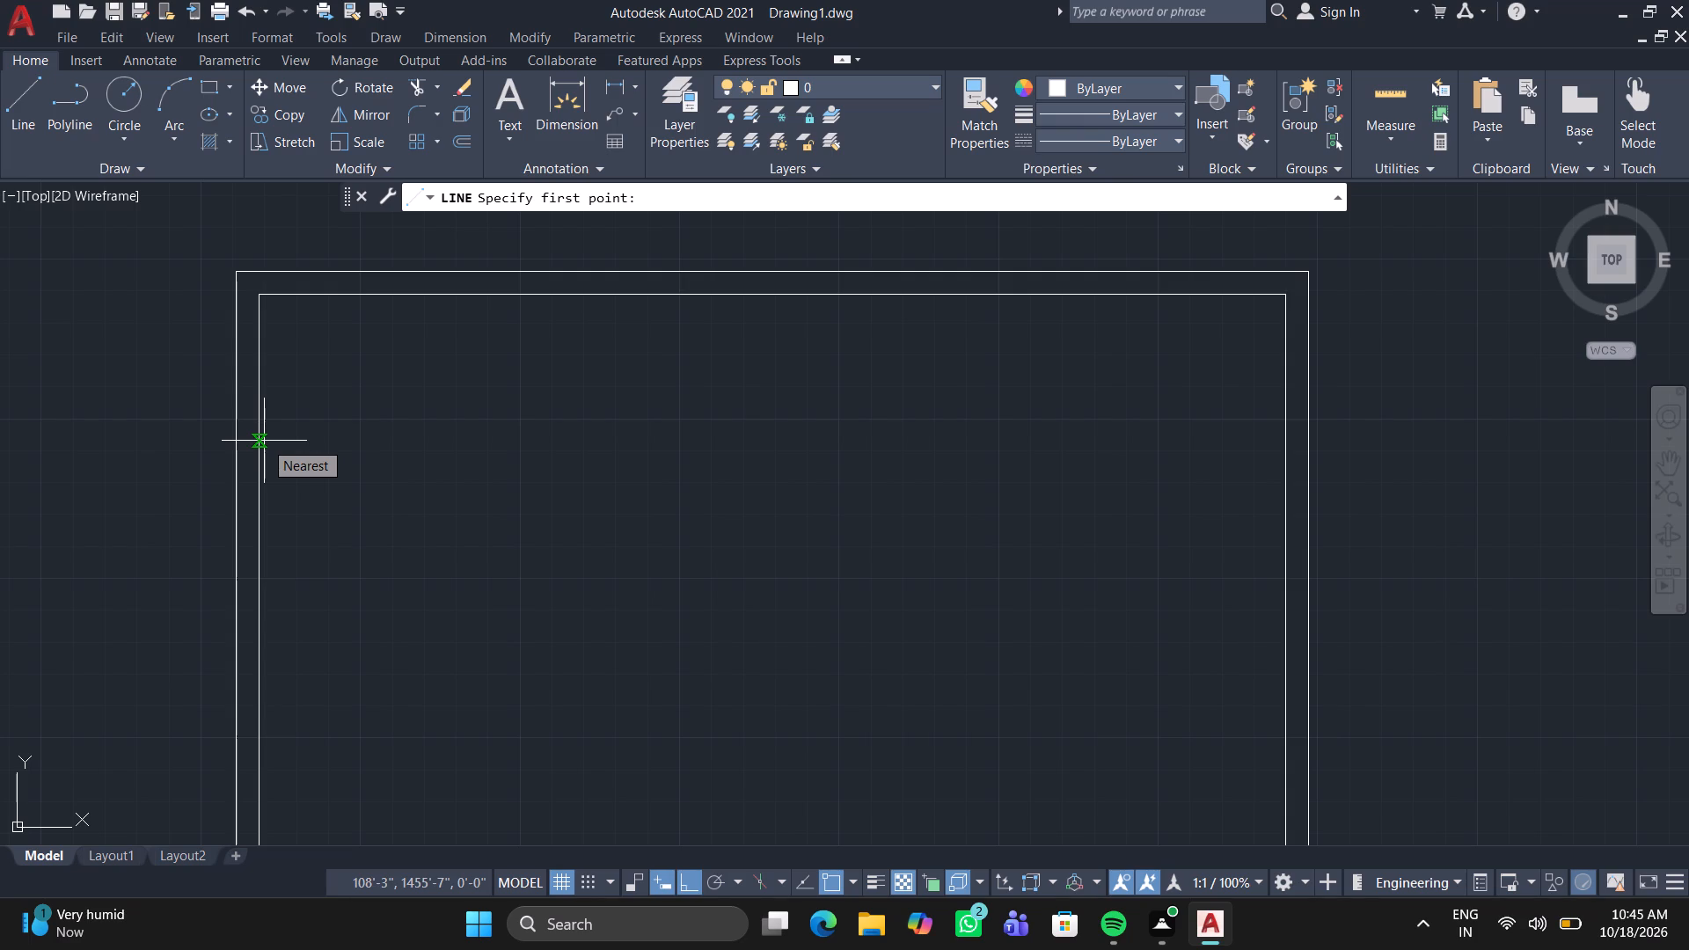
key("Escape")
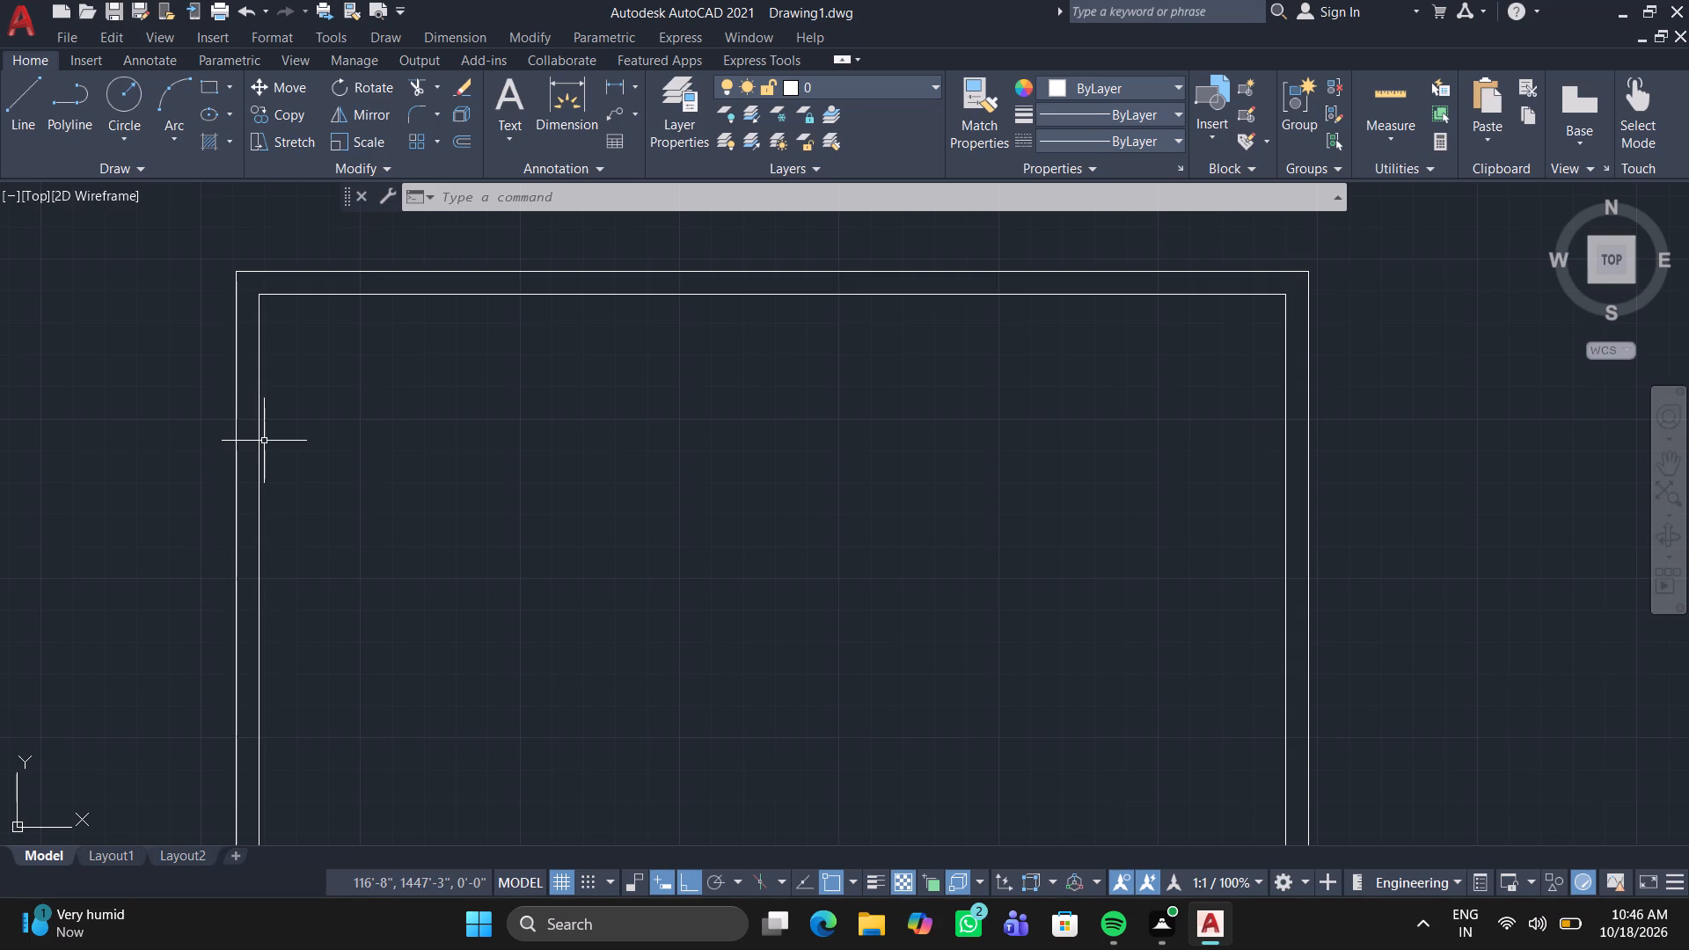
key("o")
key("Return")
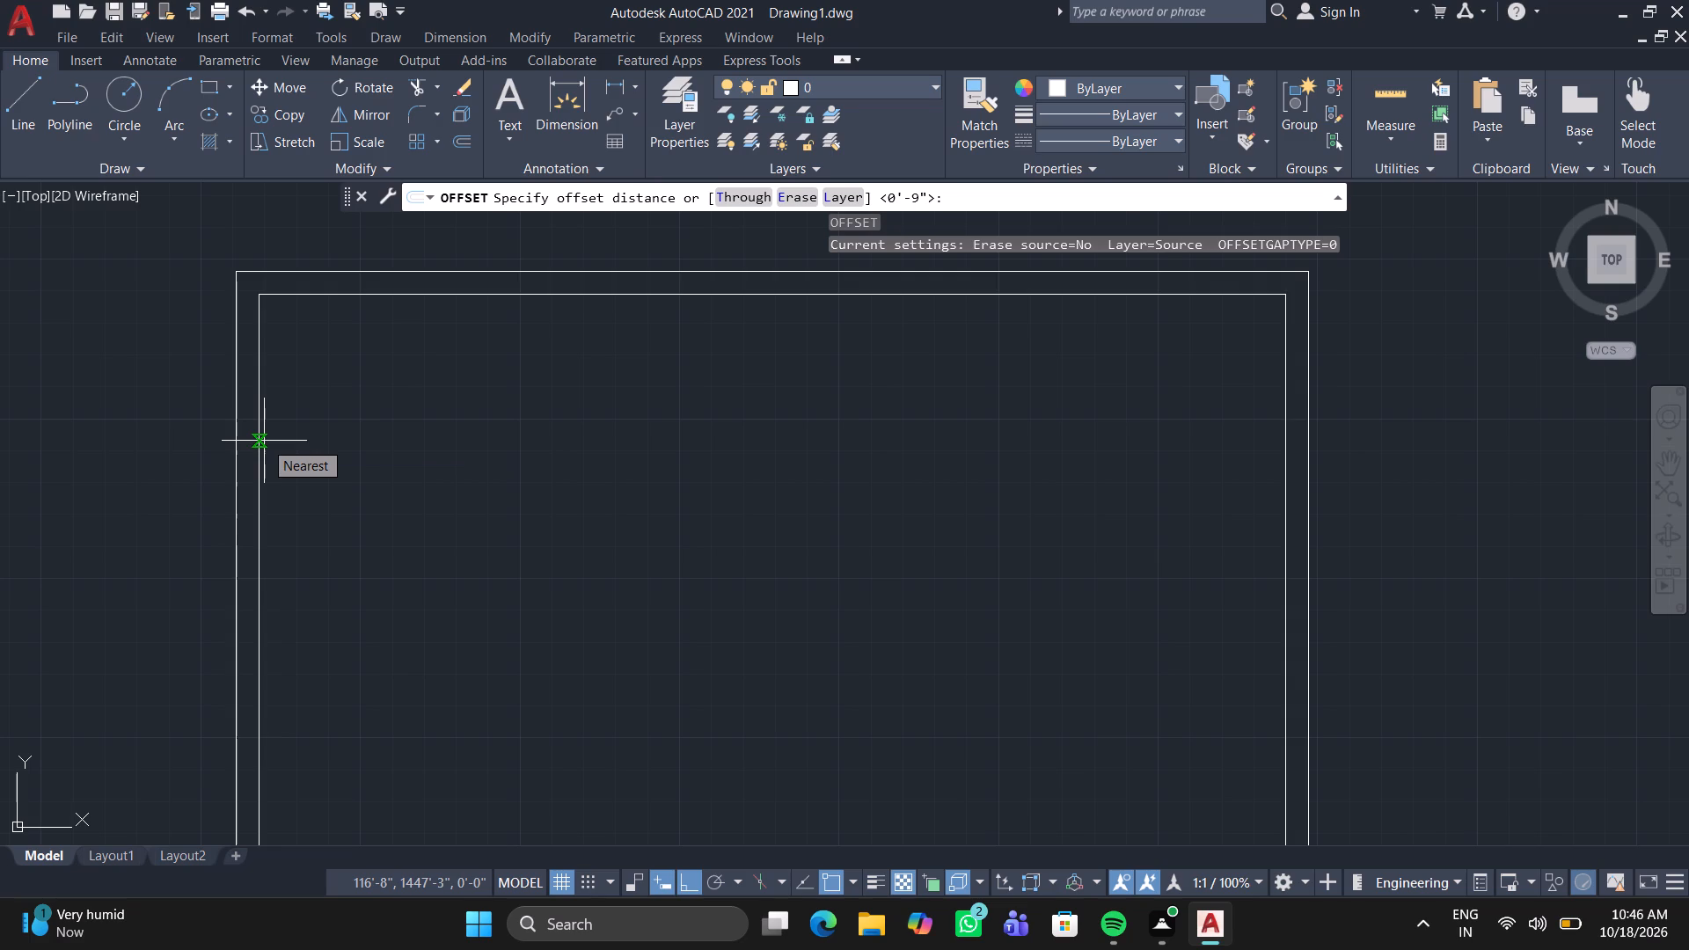
key("1")
key("0")
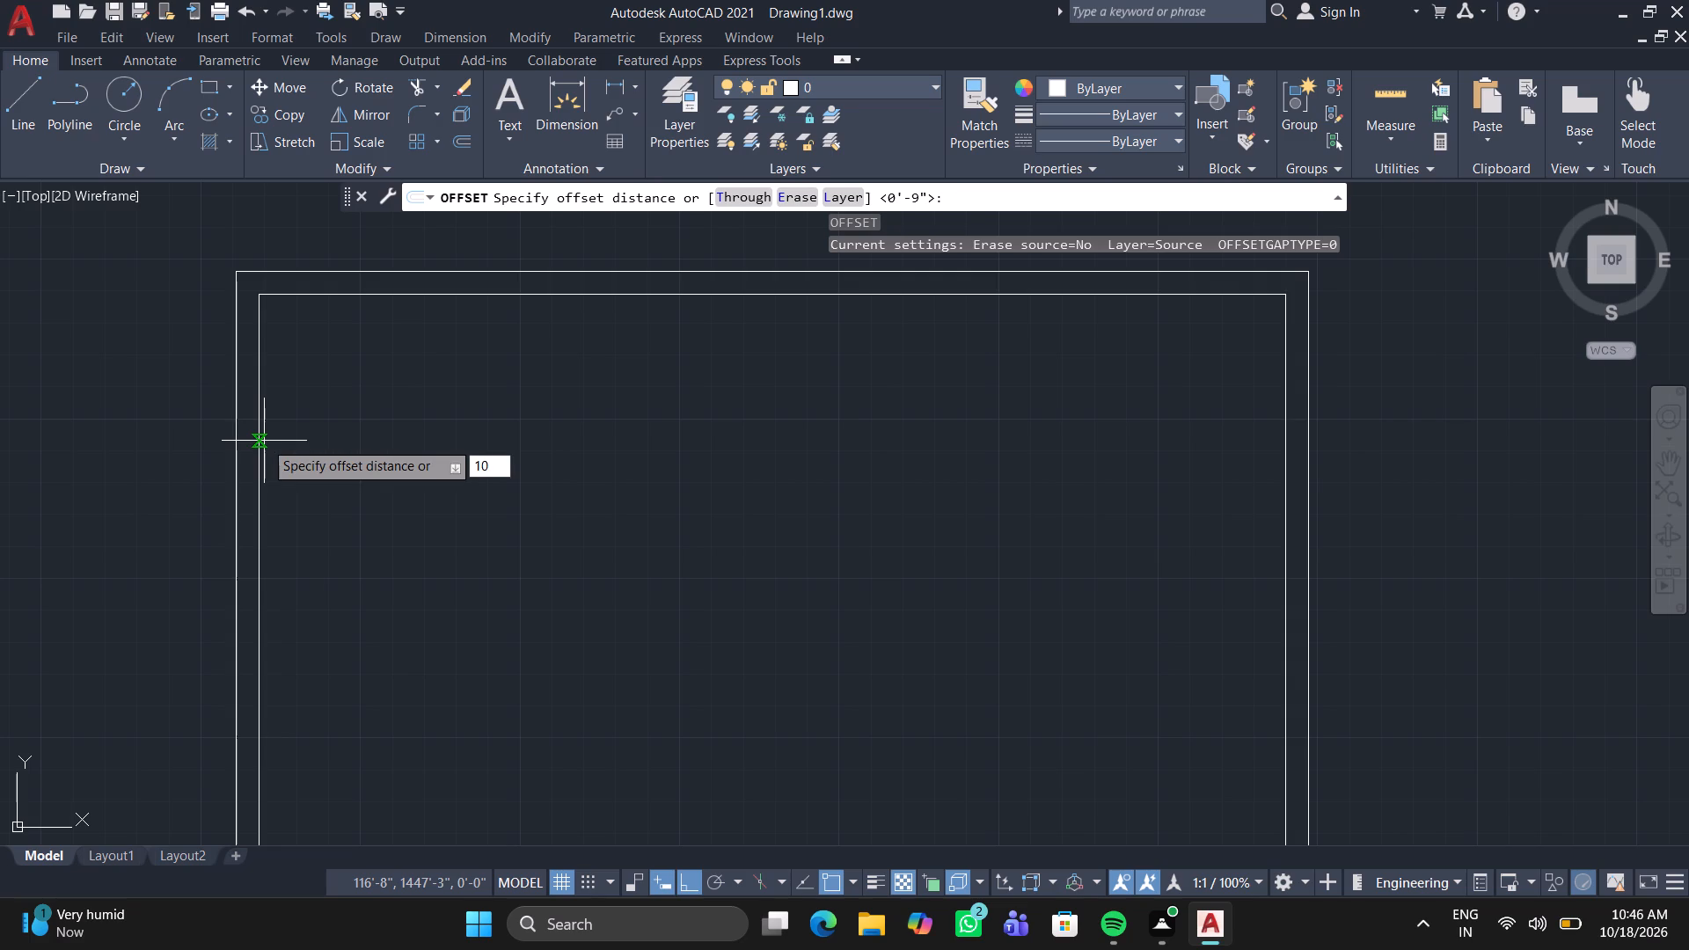
key("apostrophe")
key("6")
key("shift+quotedbl")
key("Return")
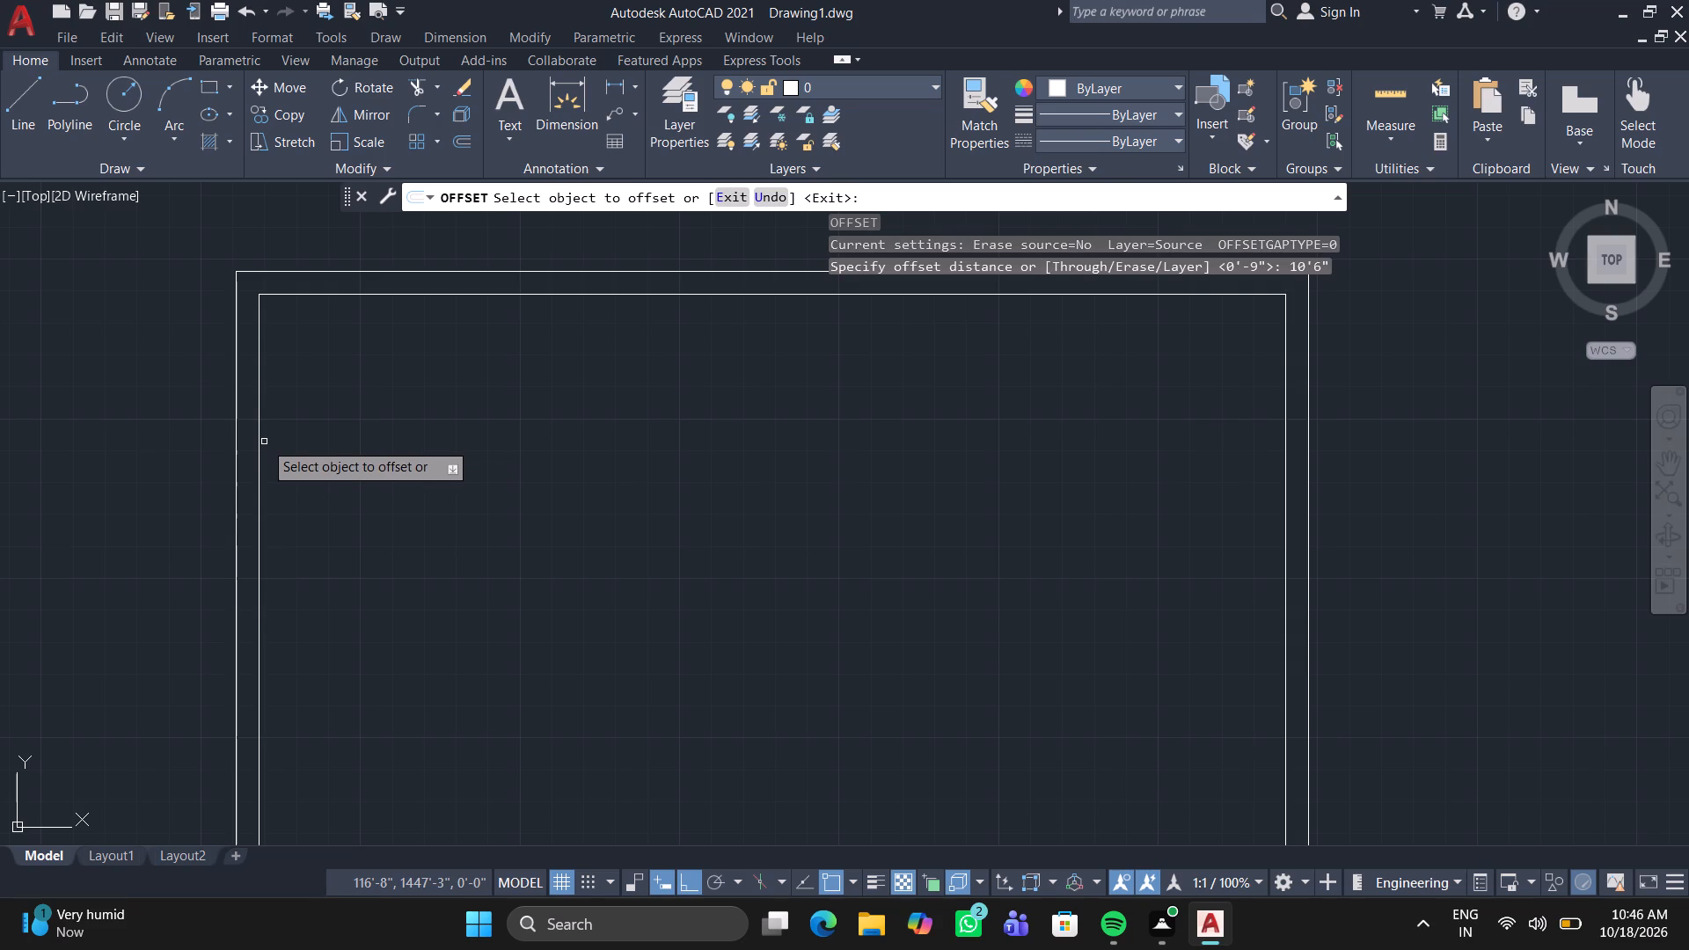
double_click(262, 459)
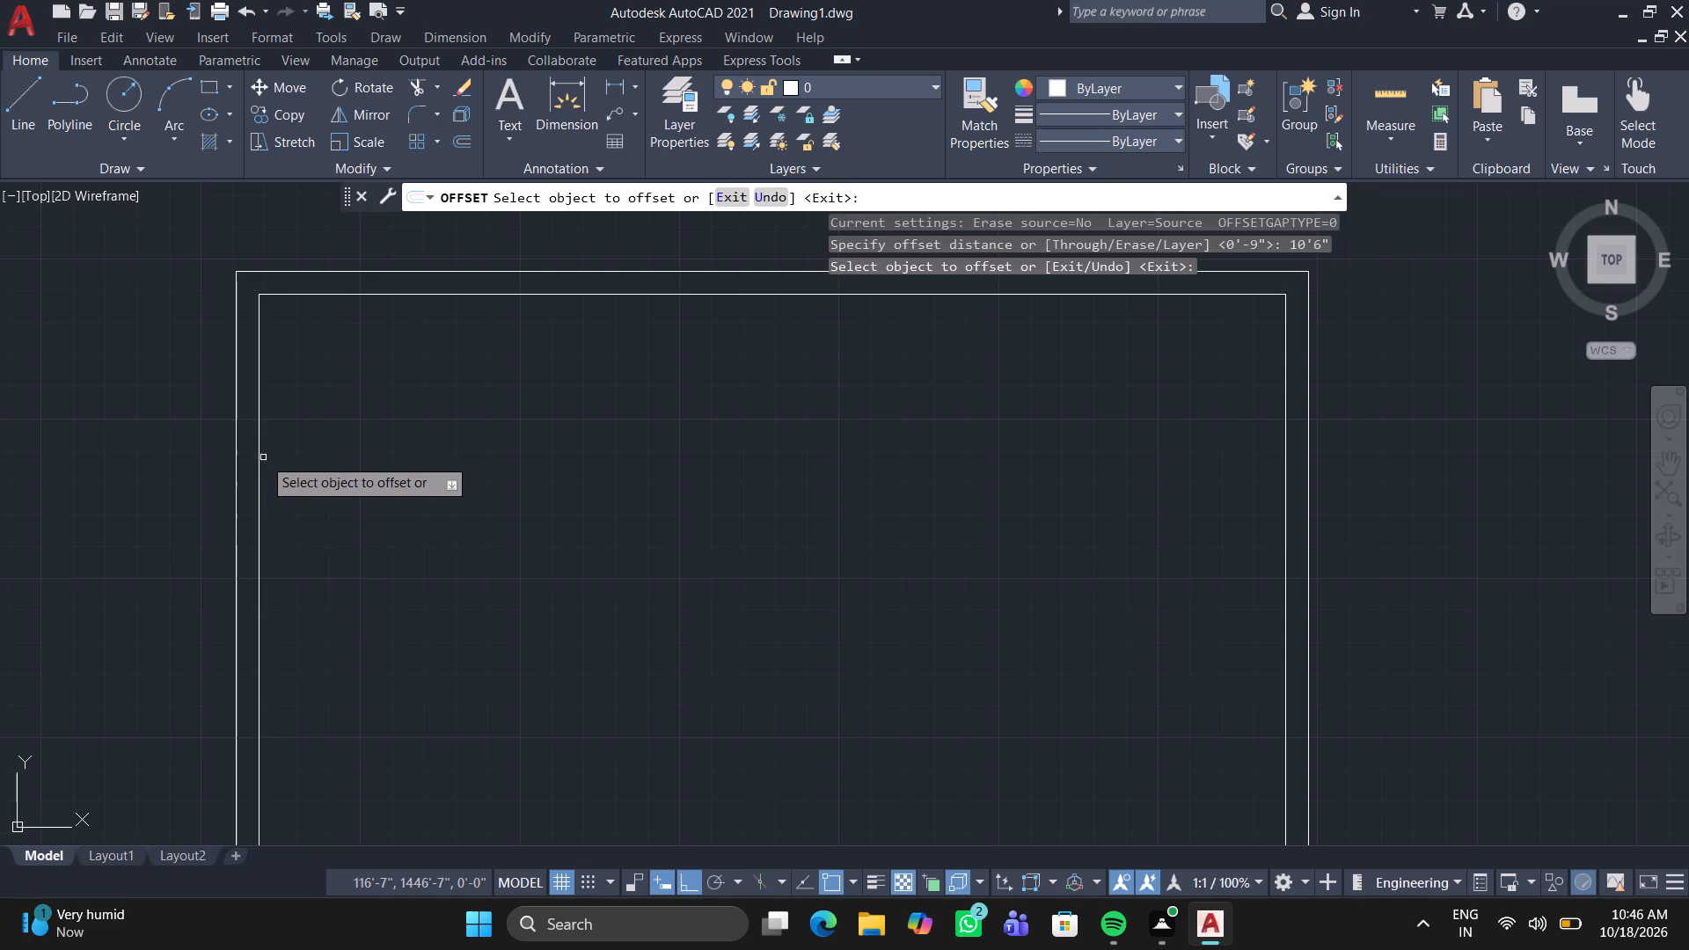
left_click(258, 457)
left_click(362, 465)
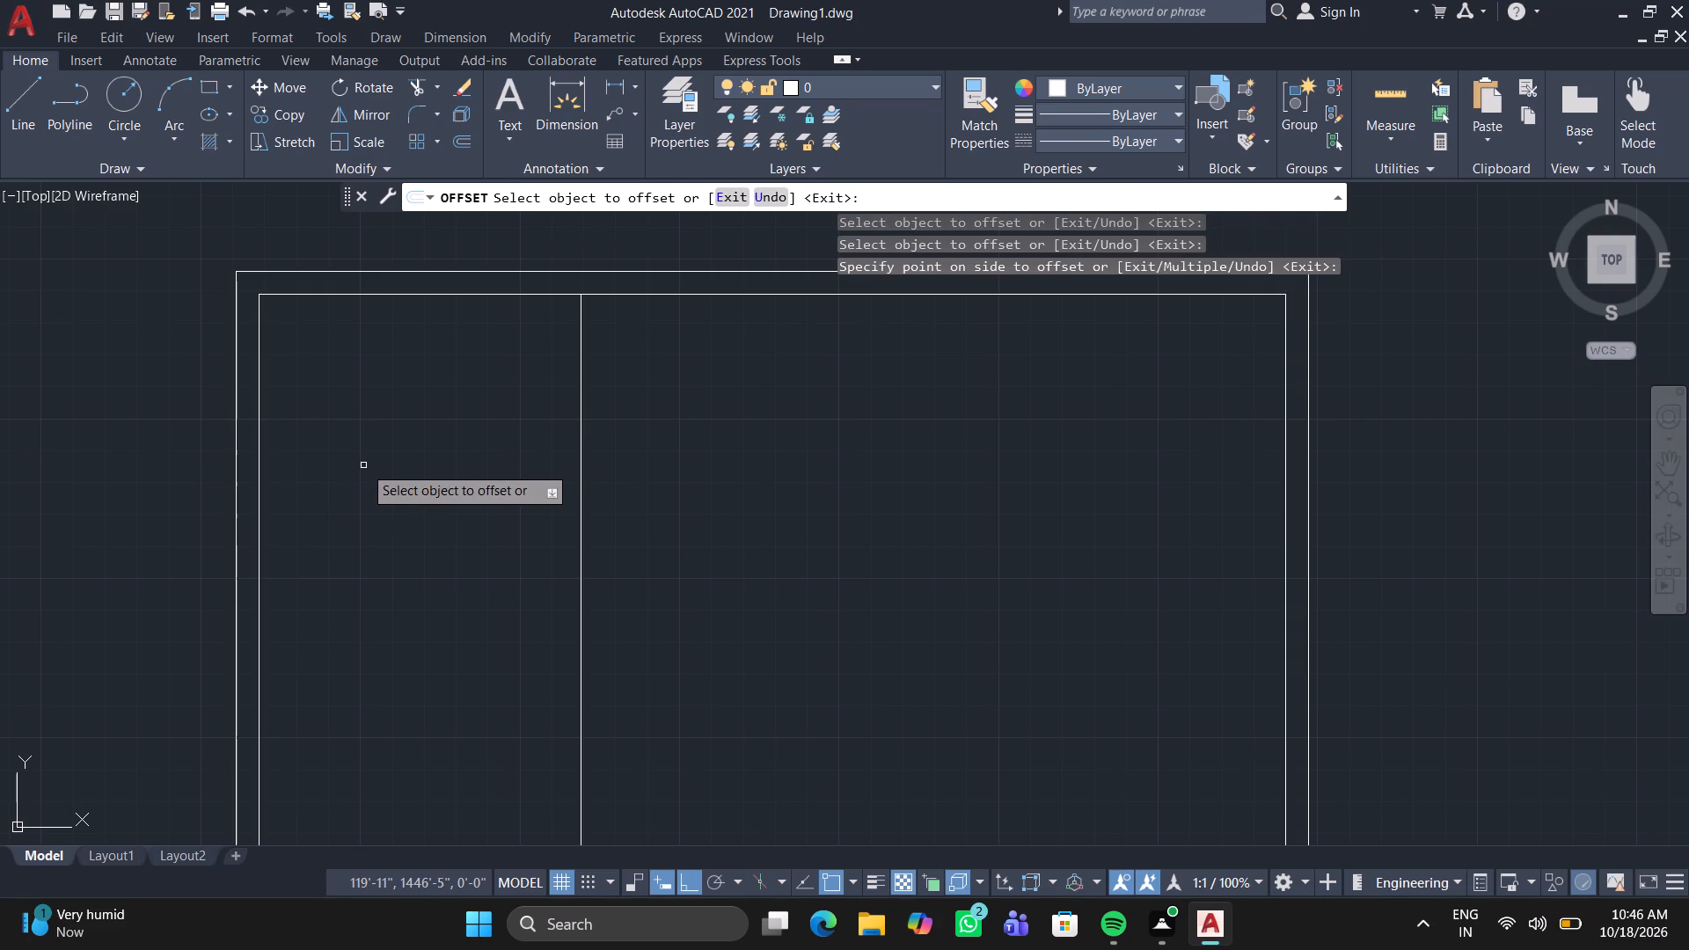
key("space")
Offset the new vertical partition line 4.5" to the right to give the partition its thickness.
key("space")
type("4.5\"")
key("Return")
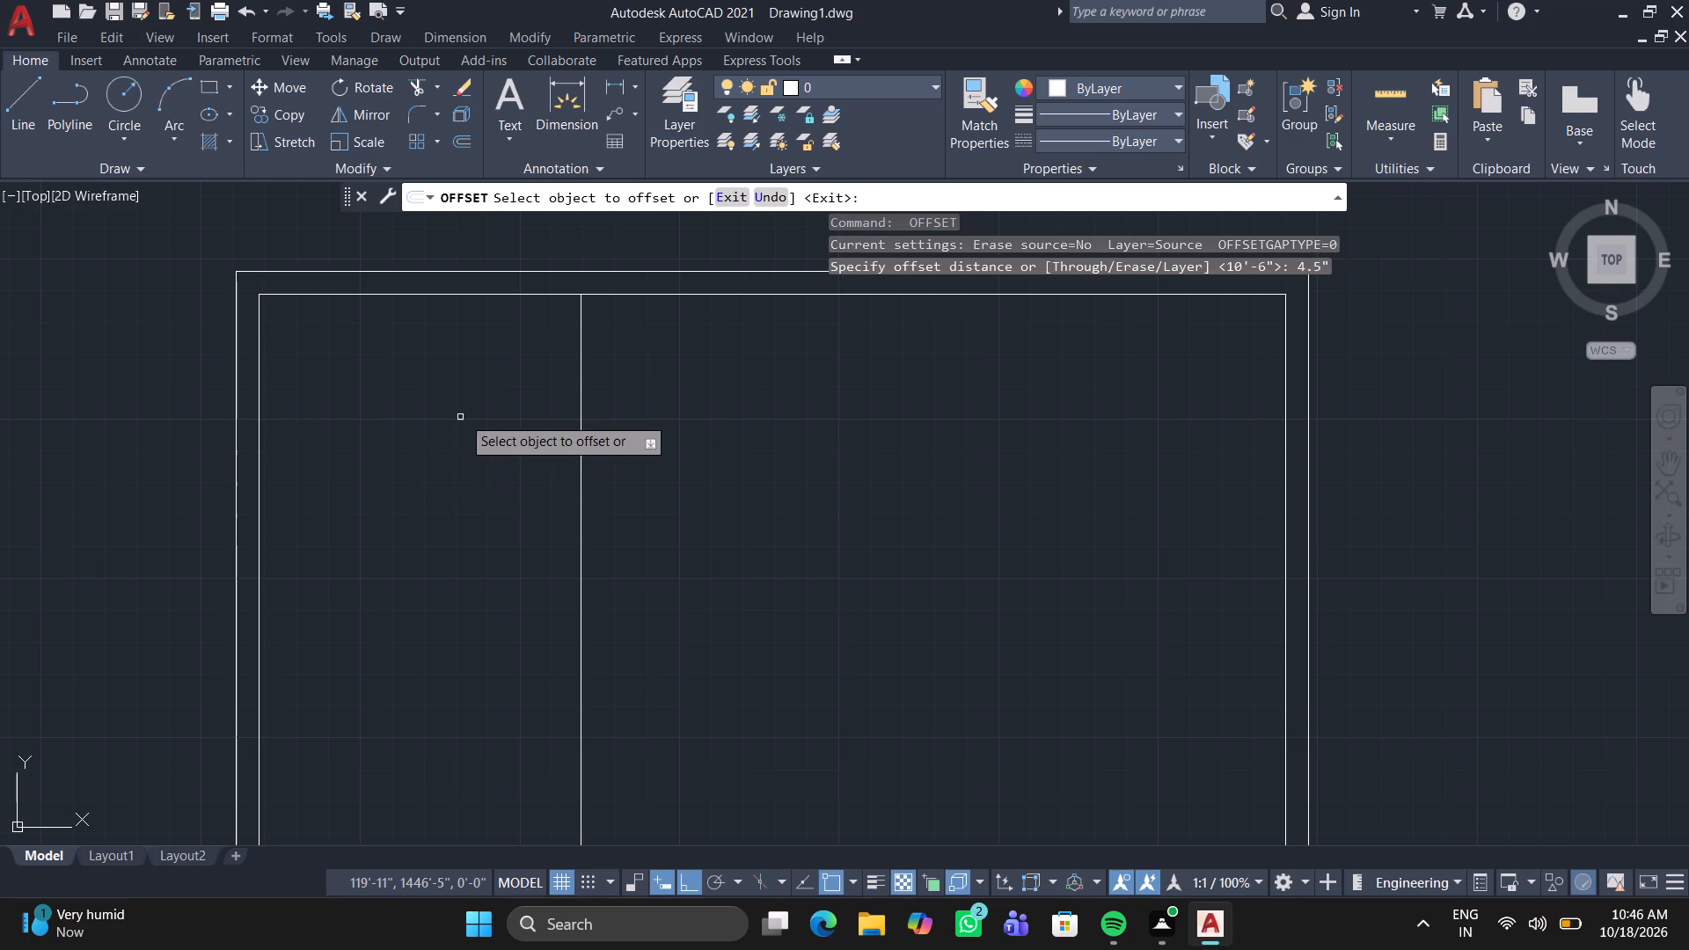
left_click(581, 365)
left_click(661, 365)
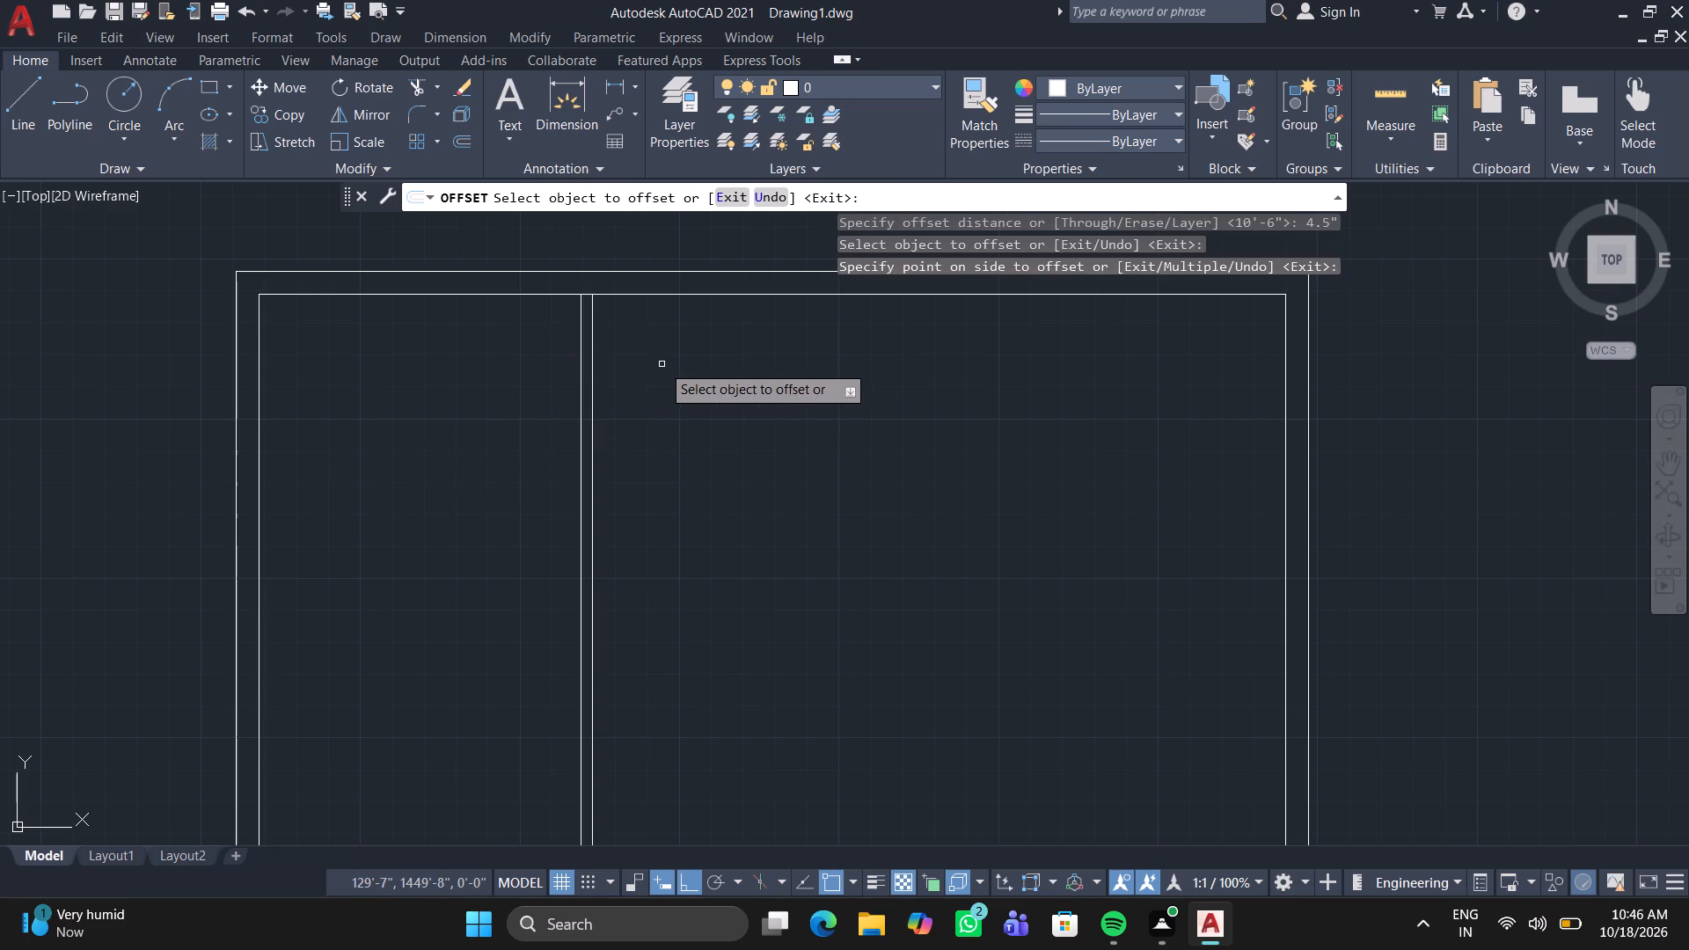
key("space")
Offset the top wall's inner line 5' downward, into the plan.
key("space")
type("5'")
key("Return")
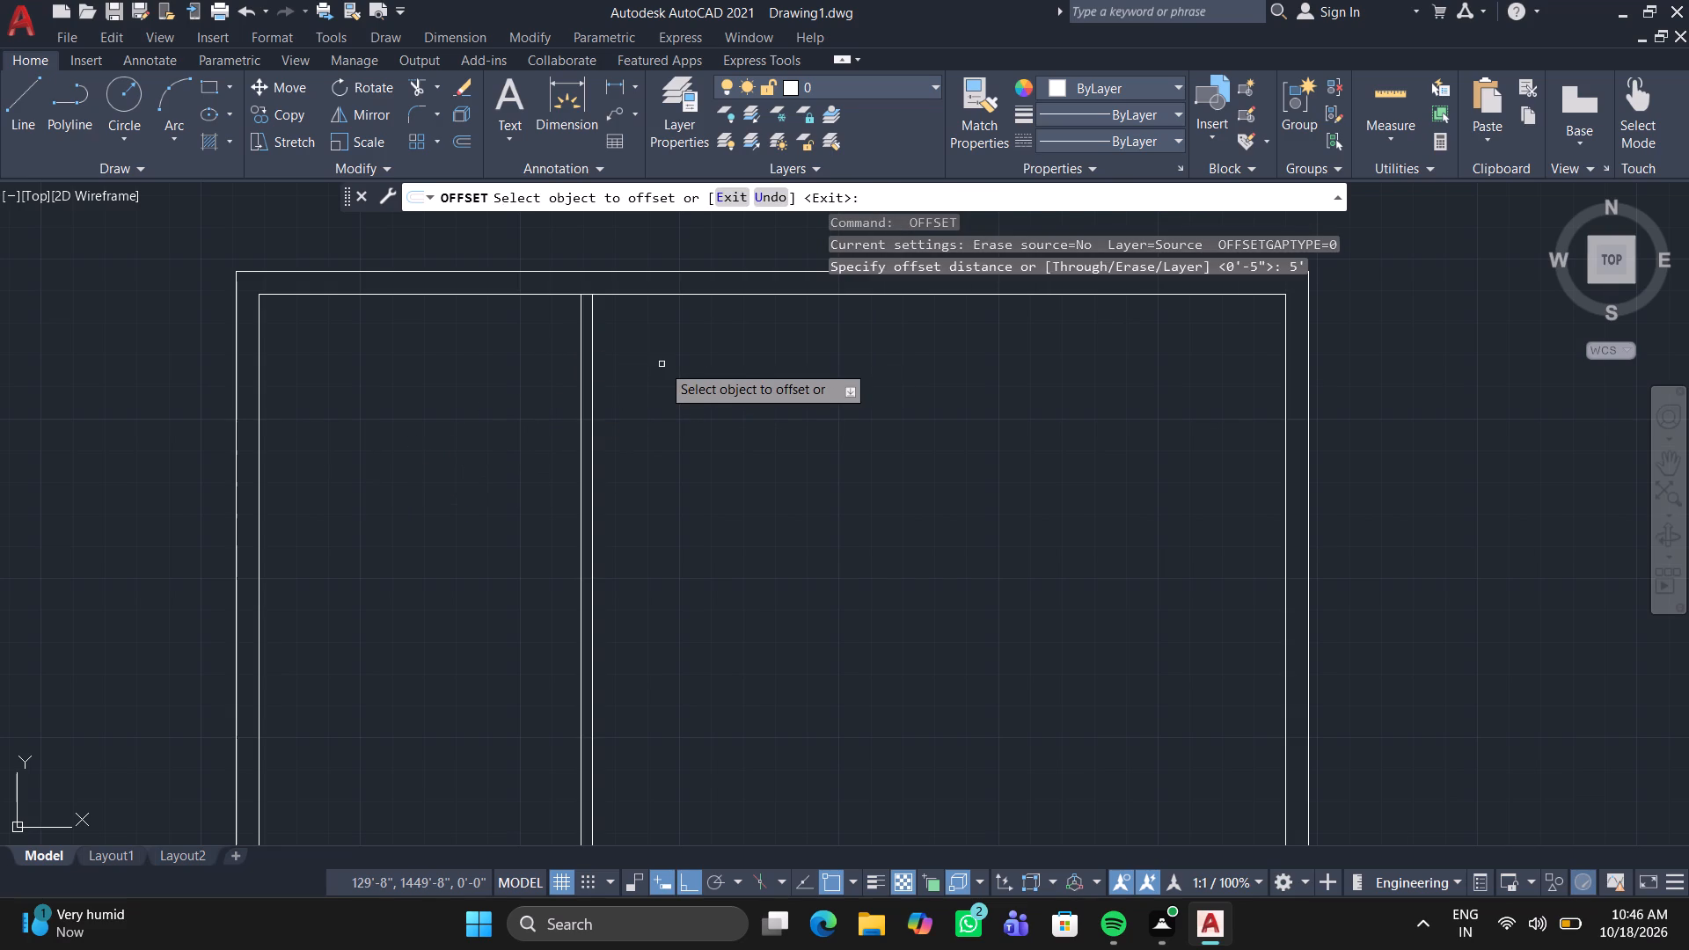
left_click(676, 296)
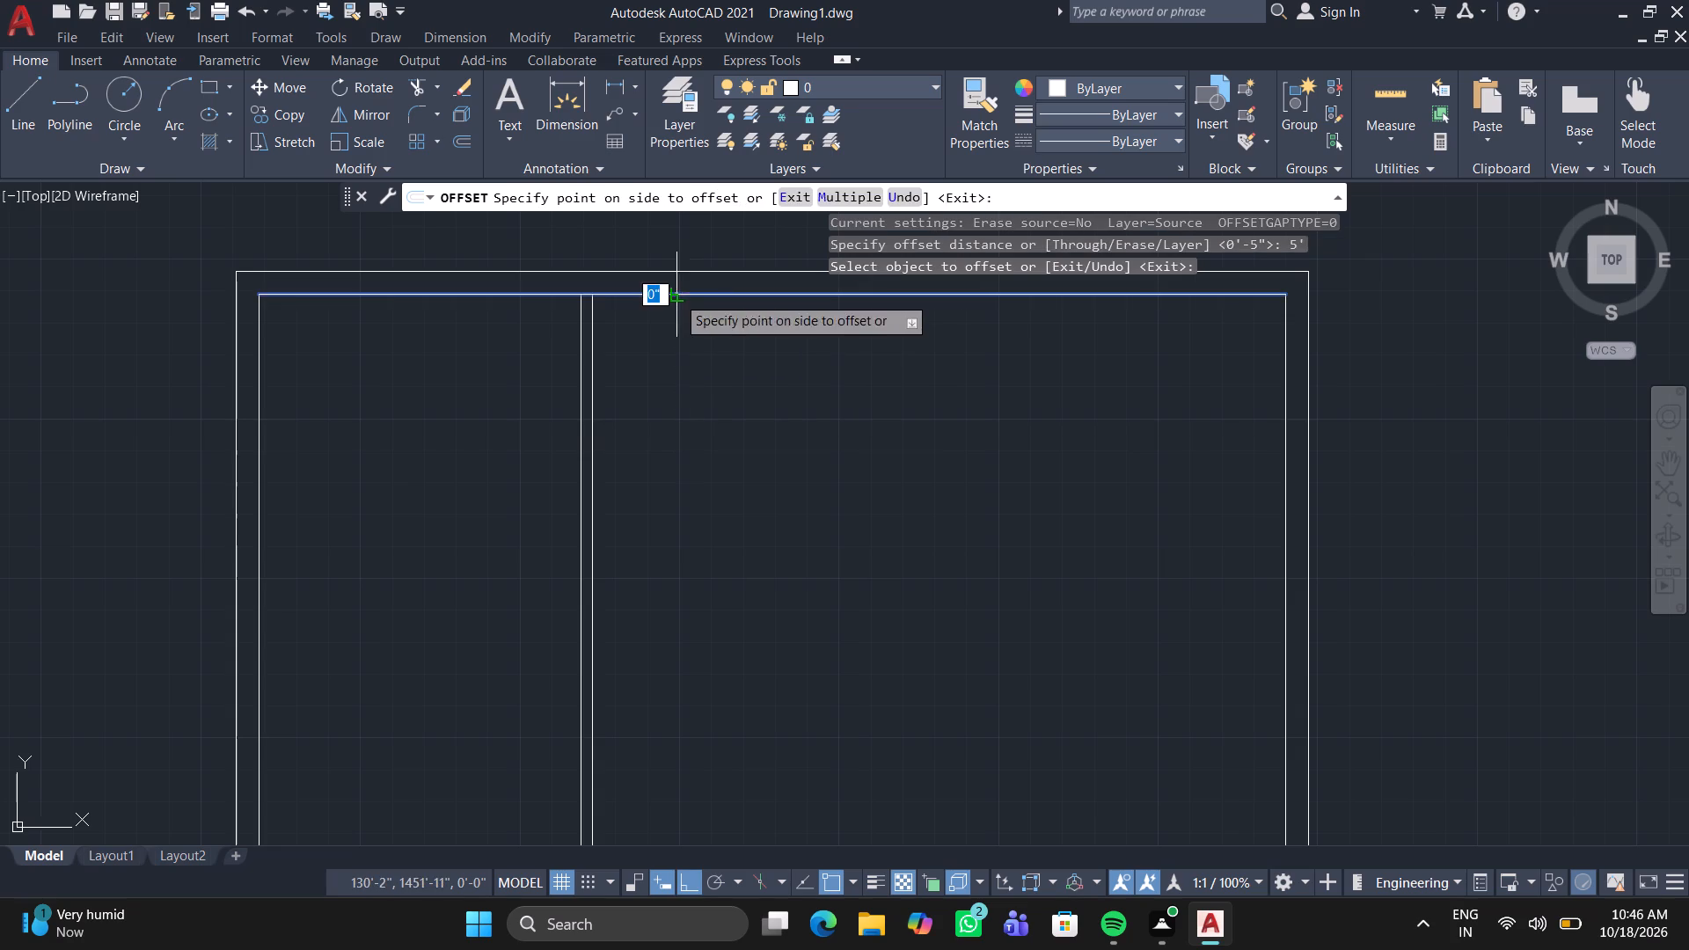
left_click(718, 550)
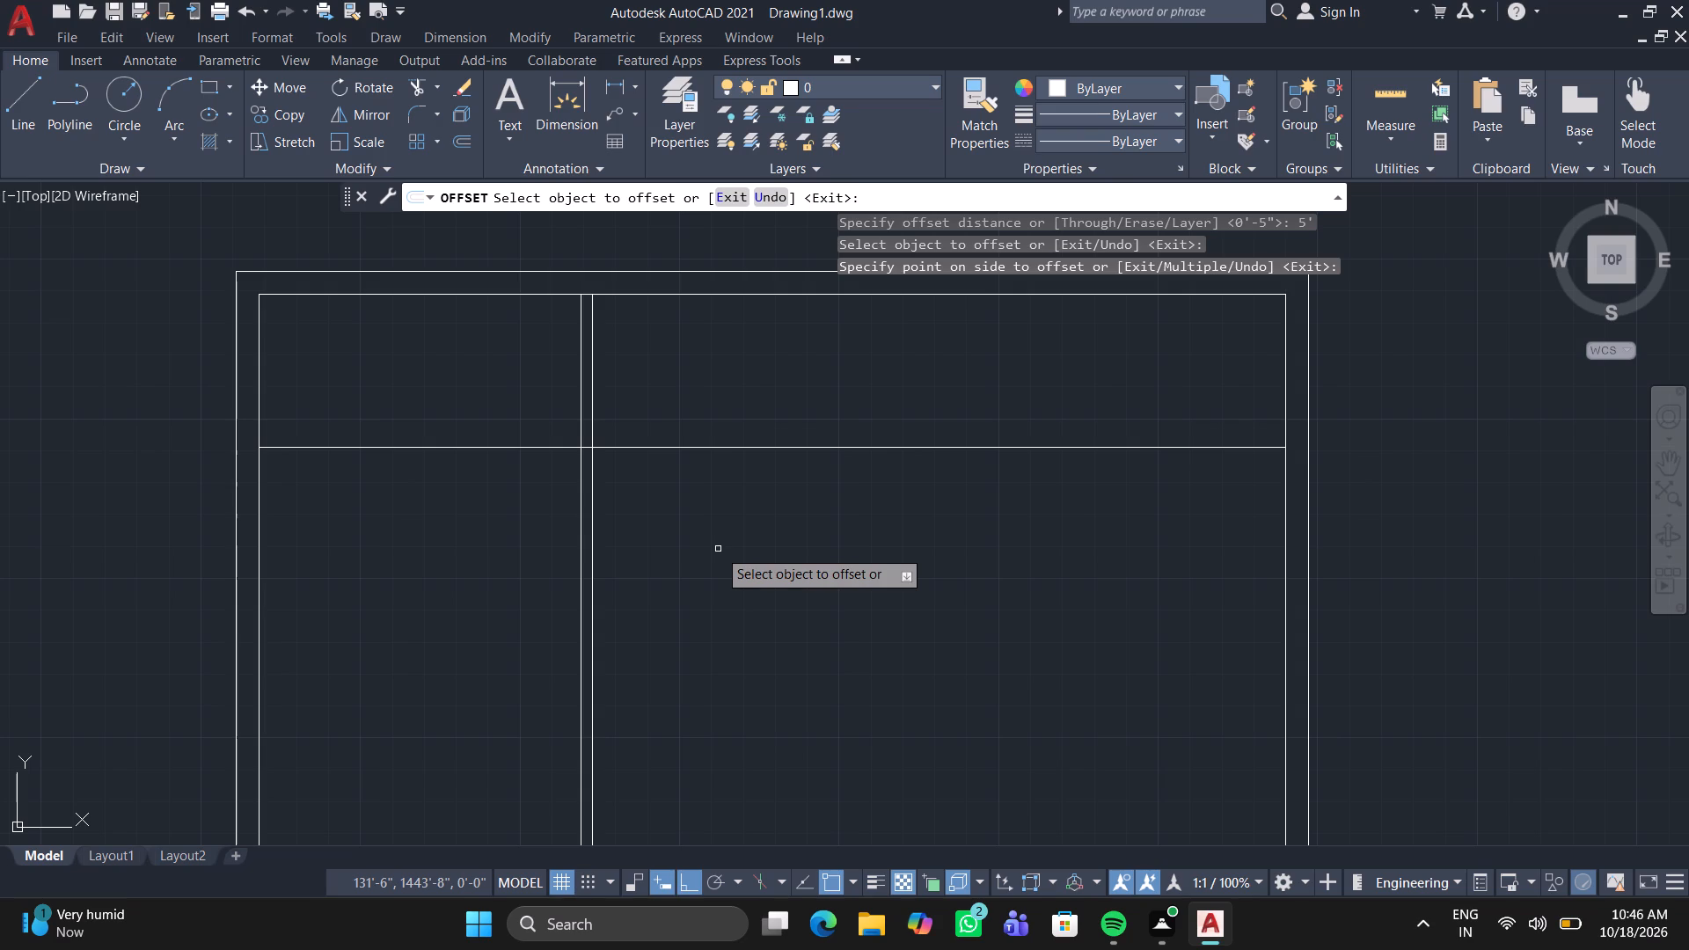
key("space")
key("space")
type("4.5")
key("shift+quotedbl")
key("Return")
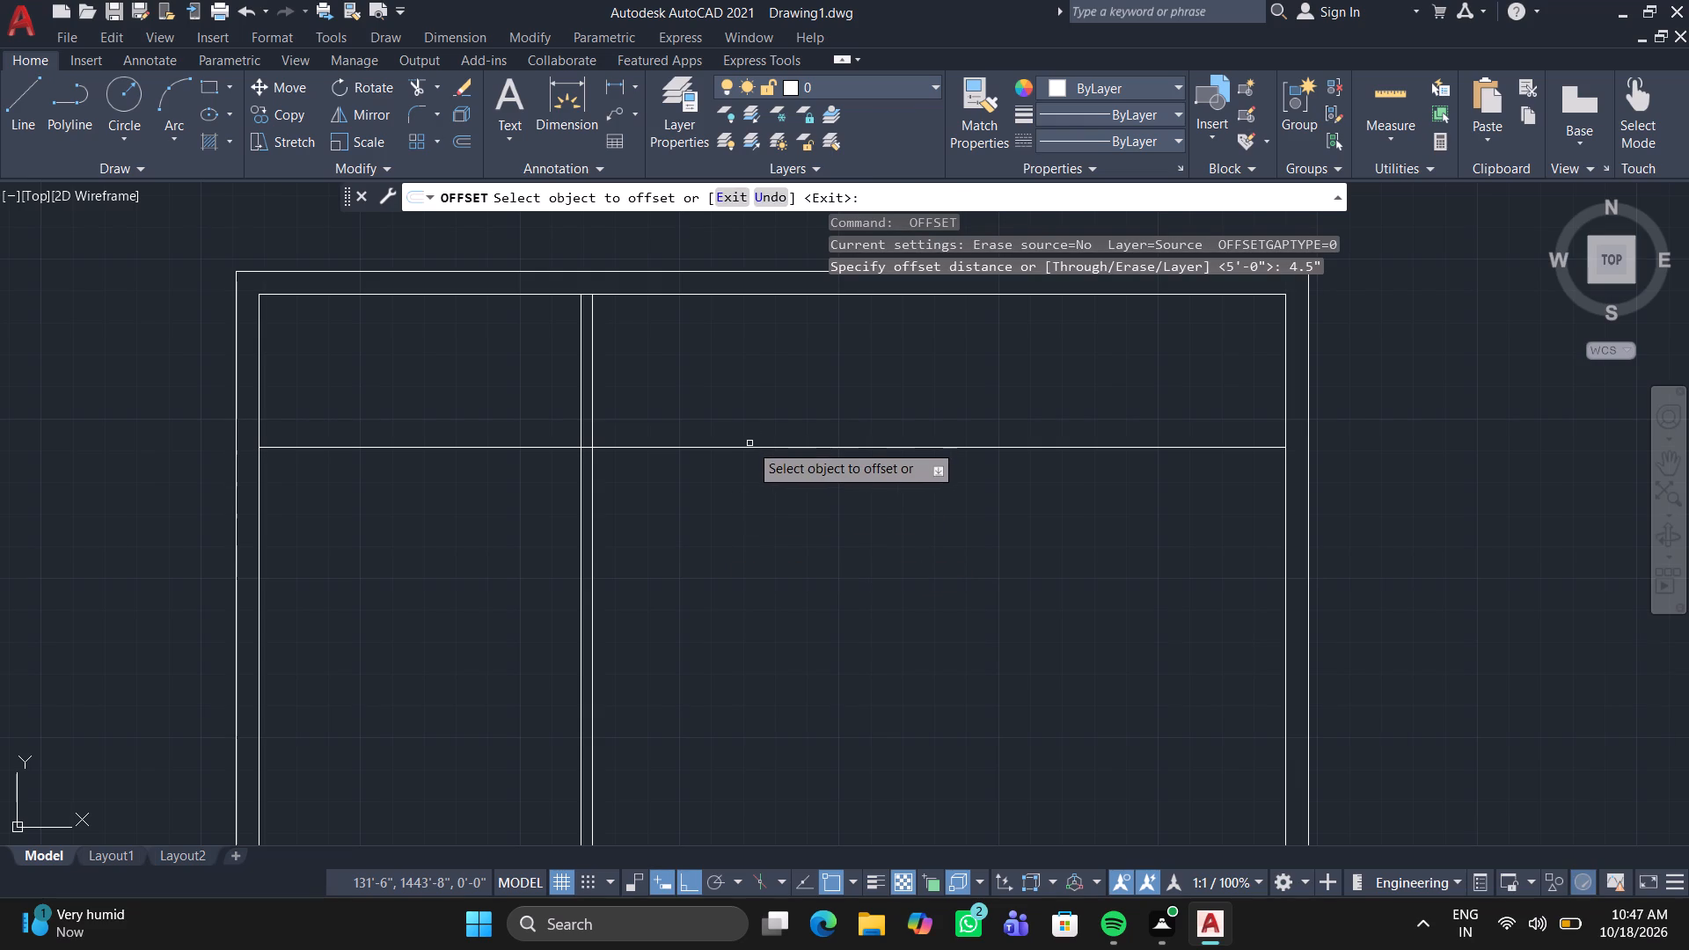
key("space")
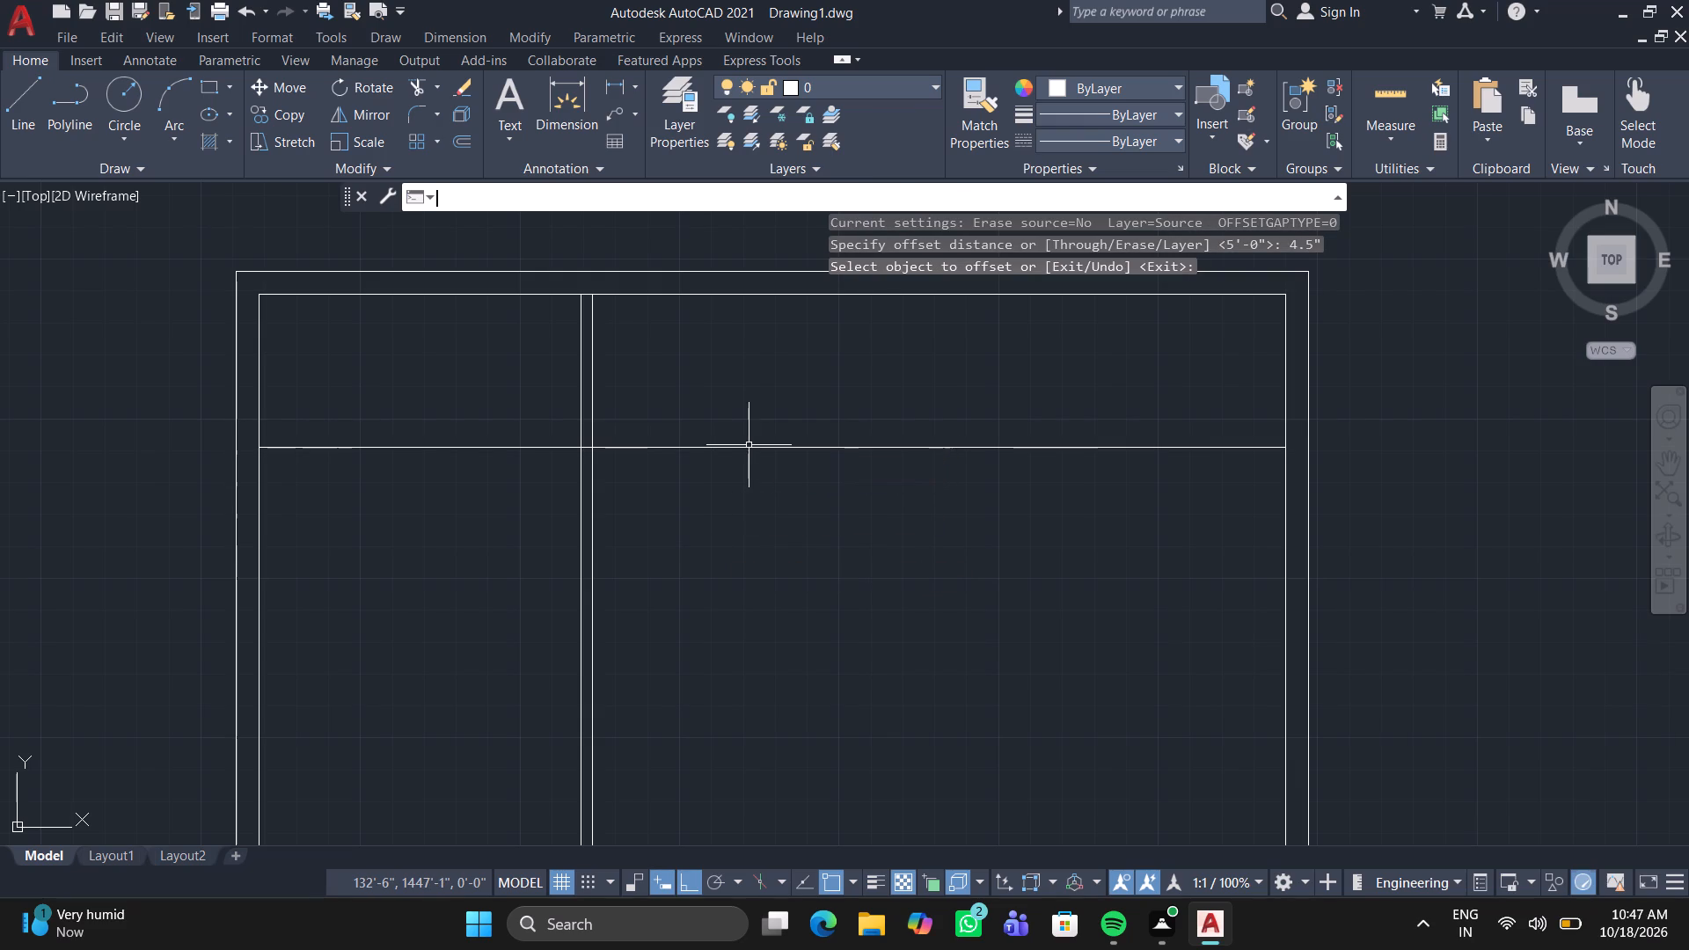
Offset the new horizontal line 9" downward to form a wall across the plan.
key("space")
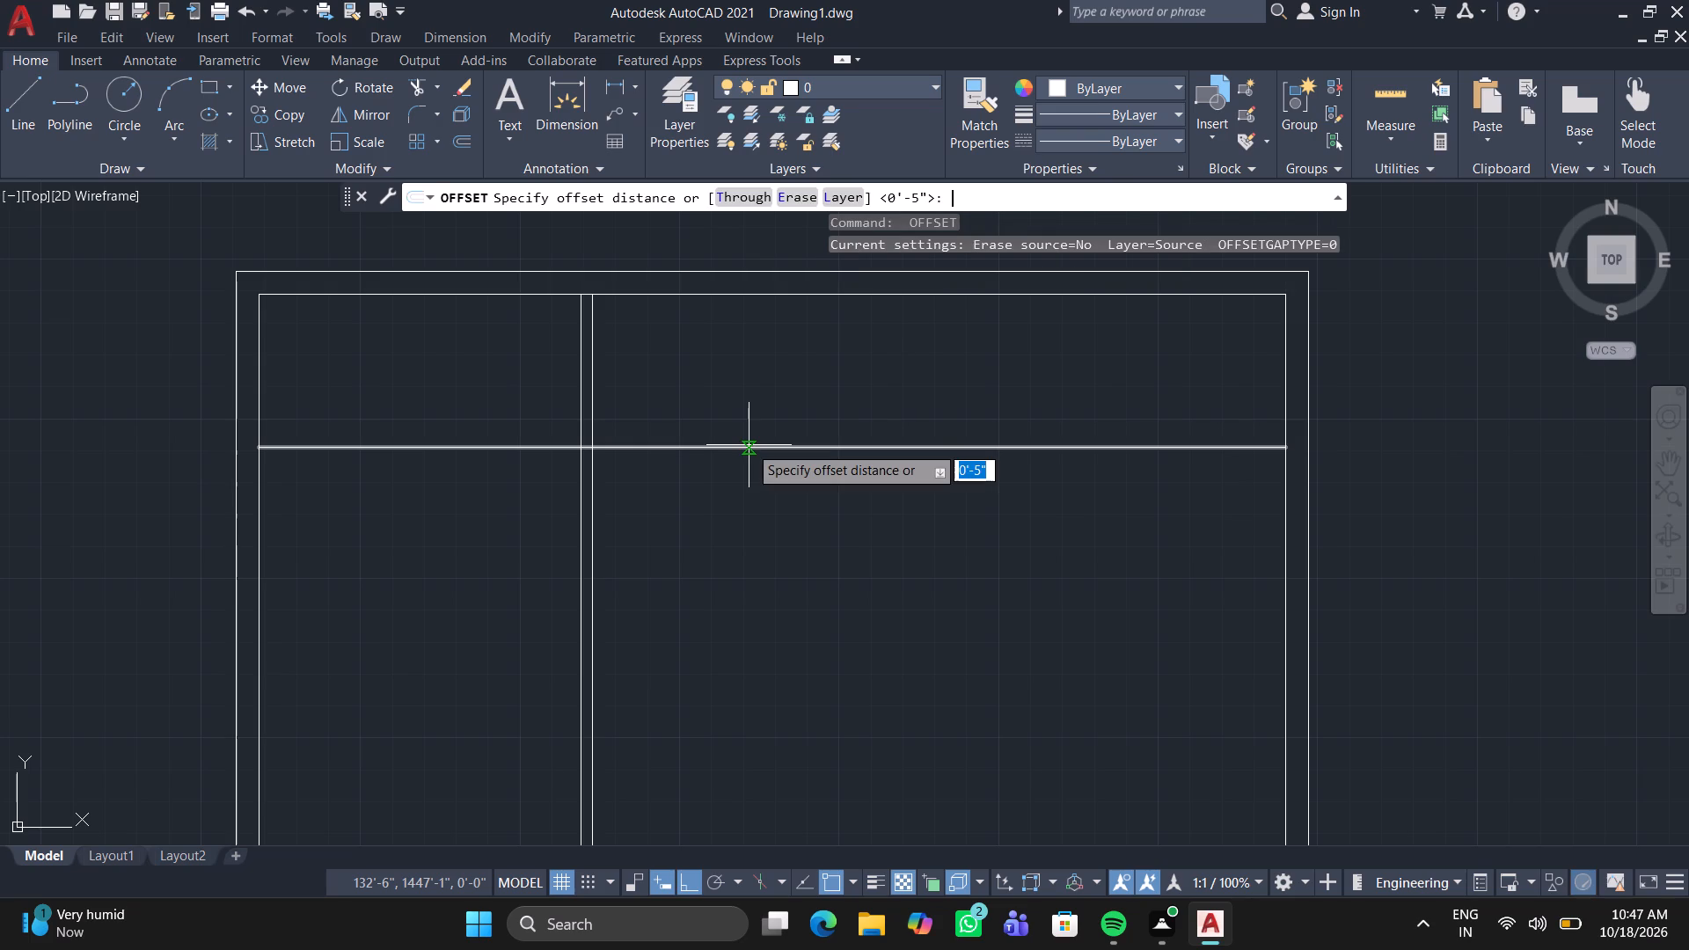
type("9")
key("shift+quotedbl")
key("Return")
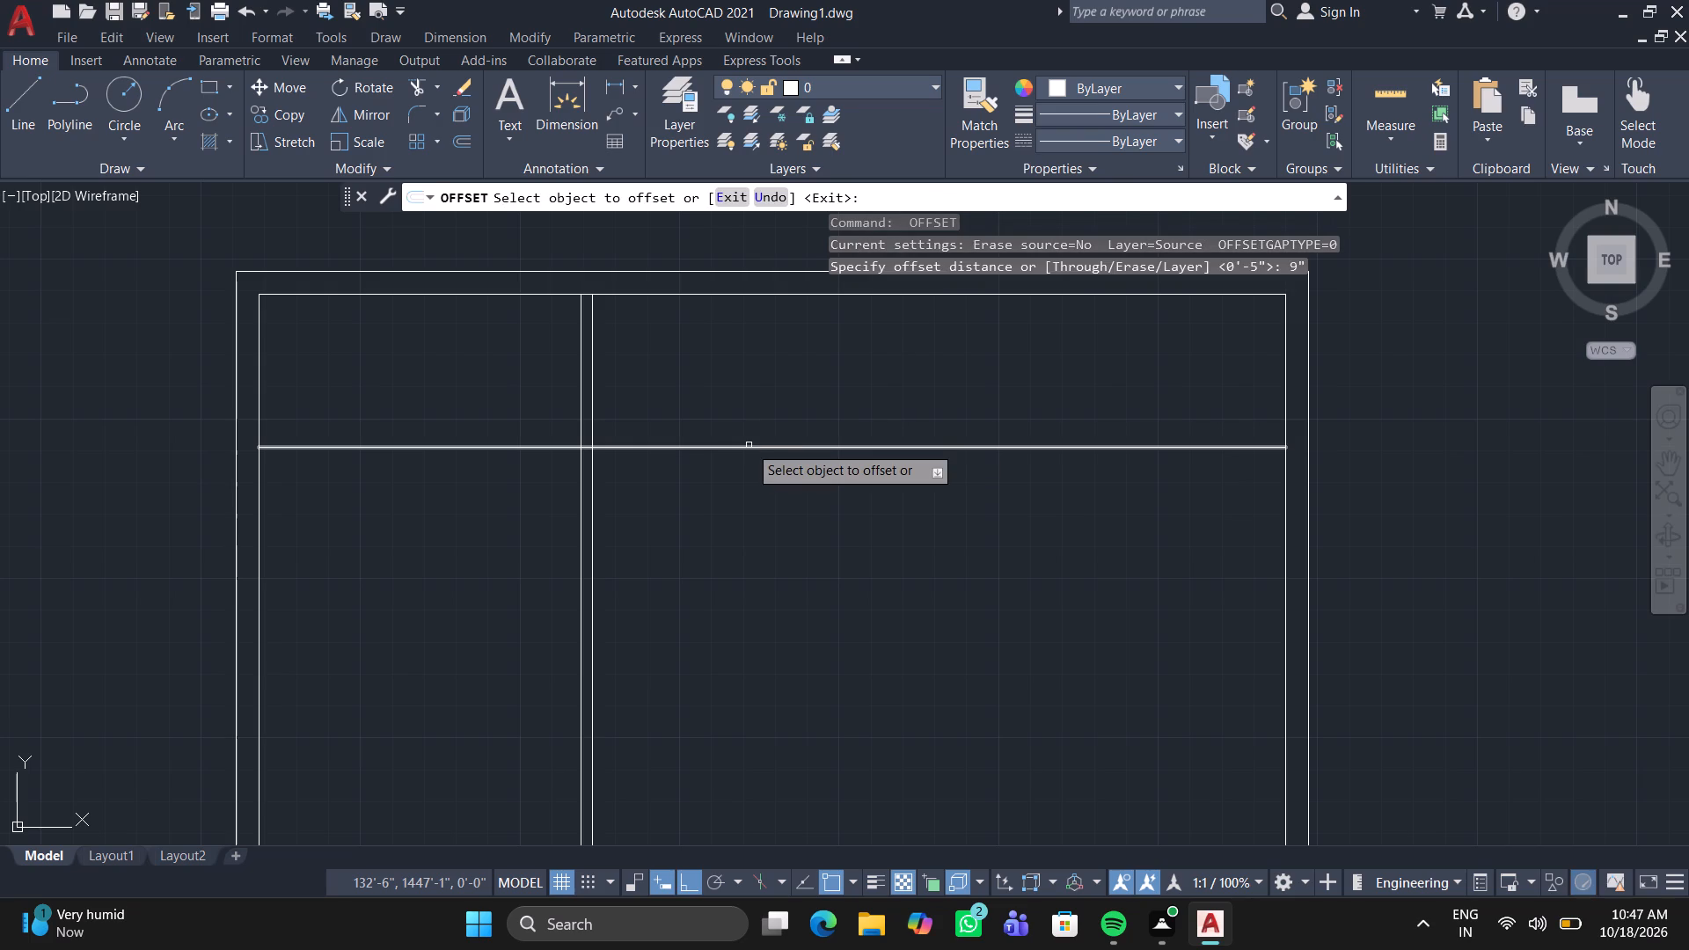
left_click(749, 445)
left_click(738, 503)
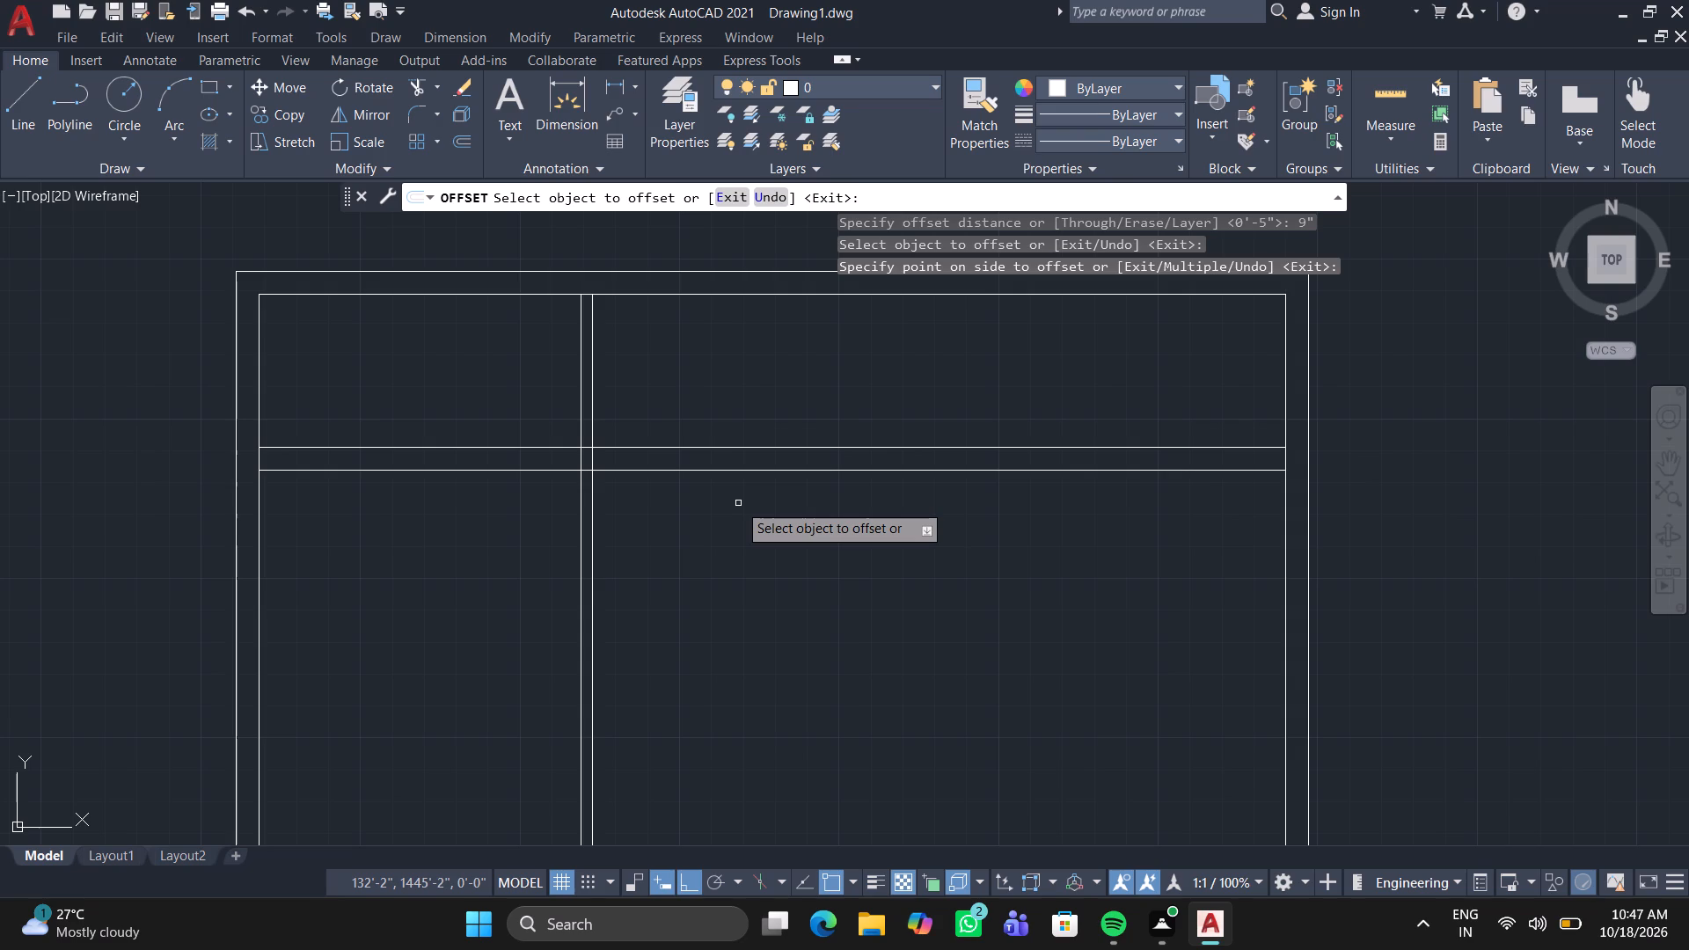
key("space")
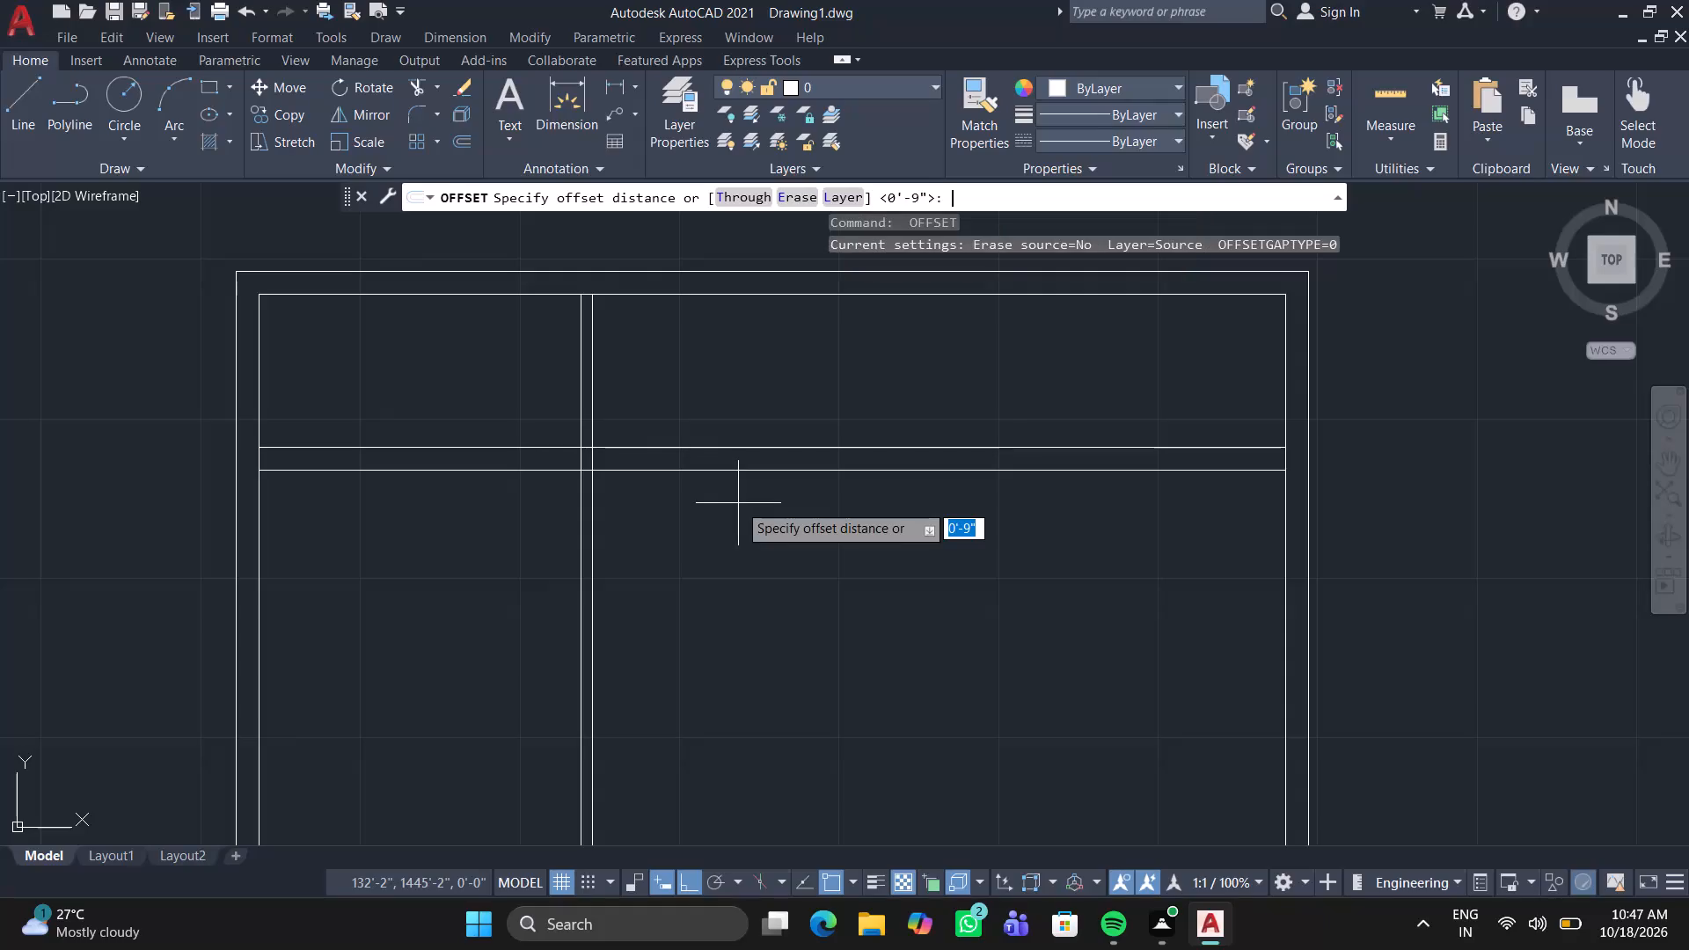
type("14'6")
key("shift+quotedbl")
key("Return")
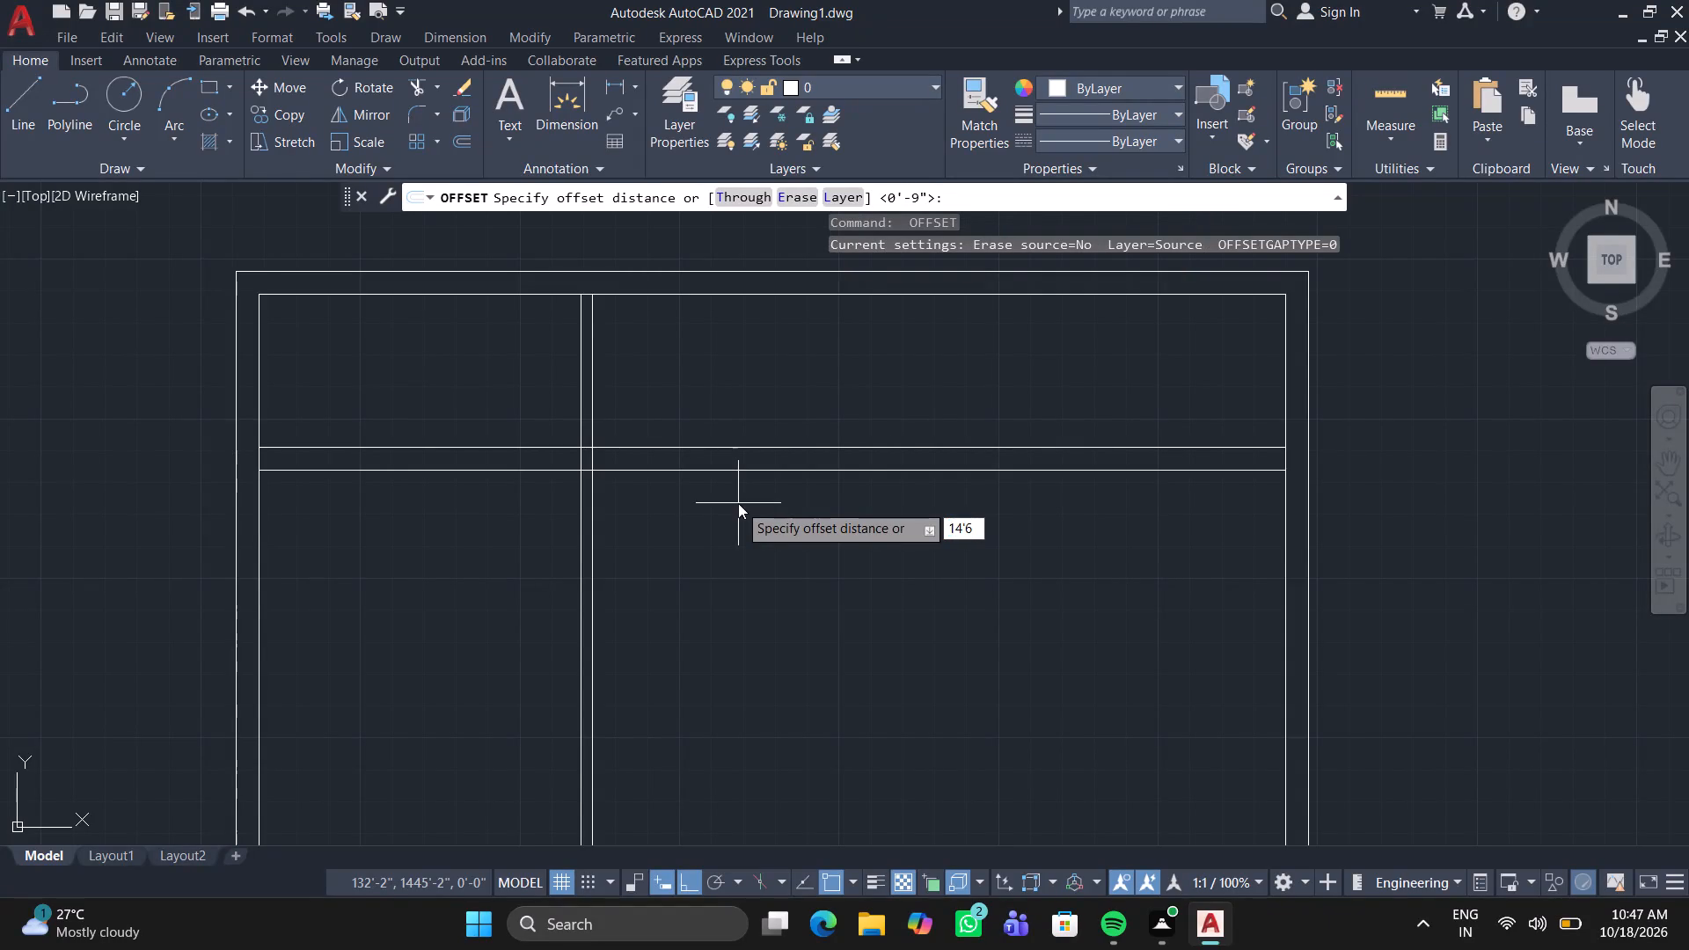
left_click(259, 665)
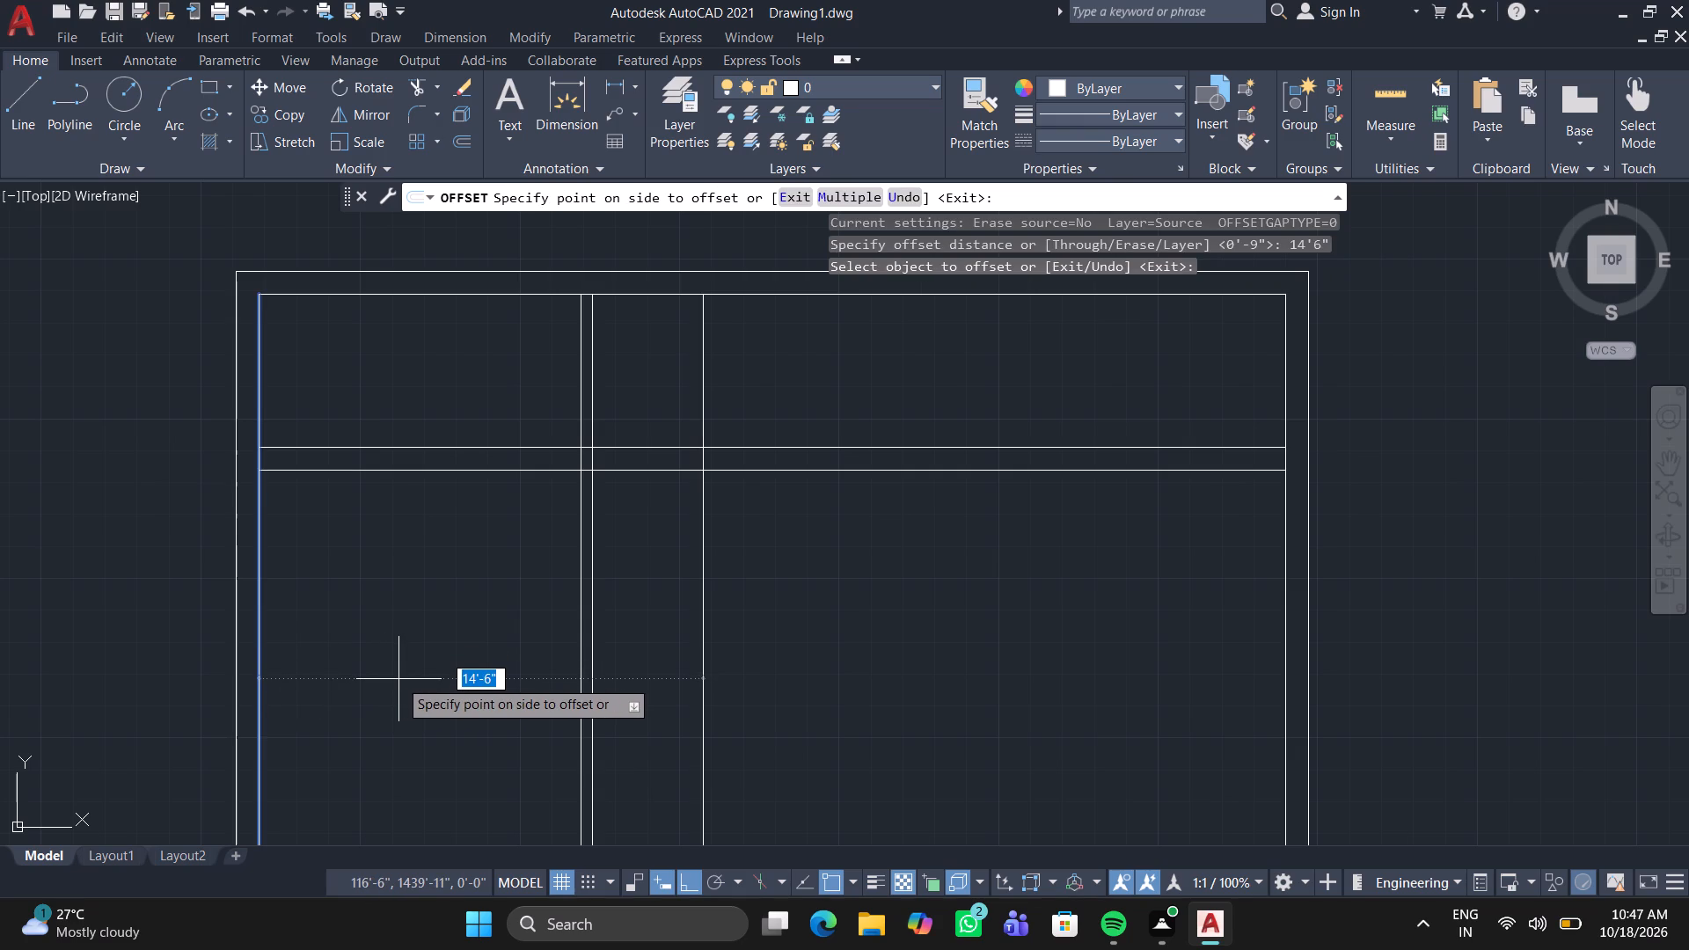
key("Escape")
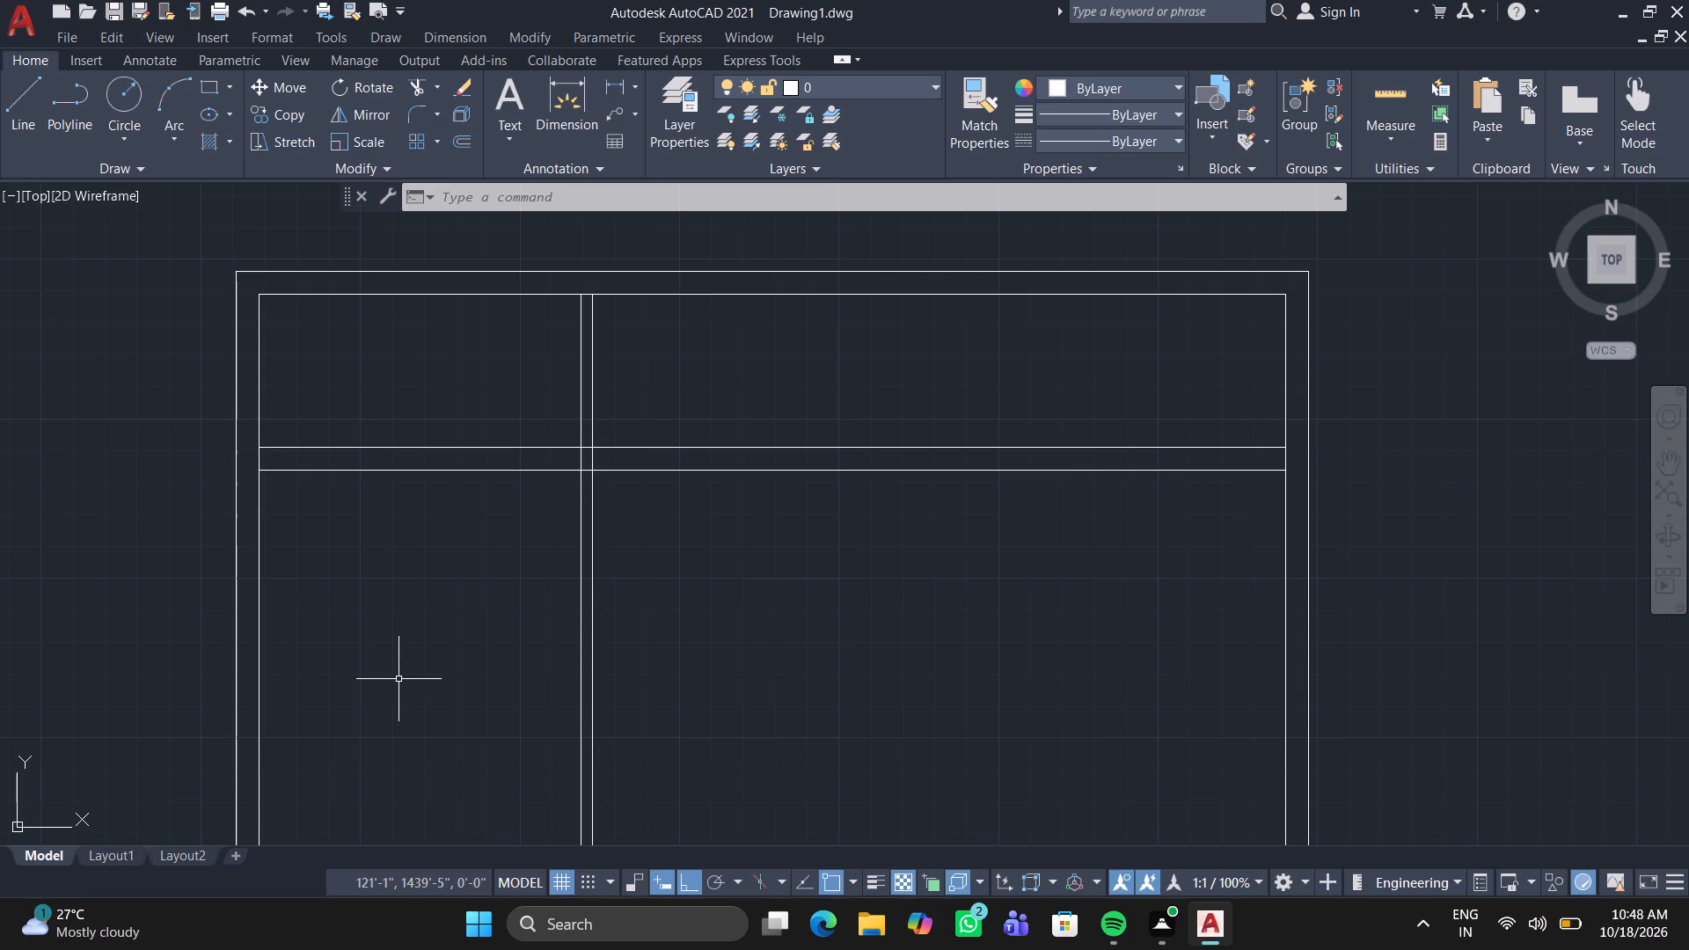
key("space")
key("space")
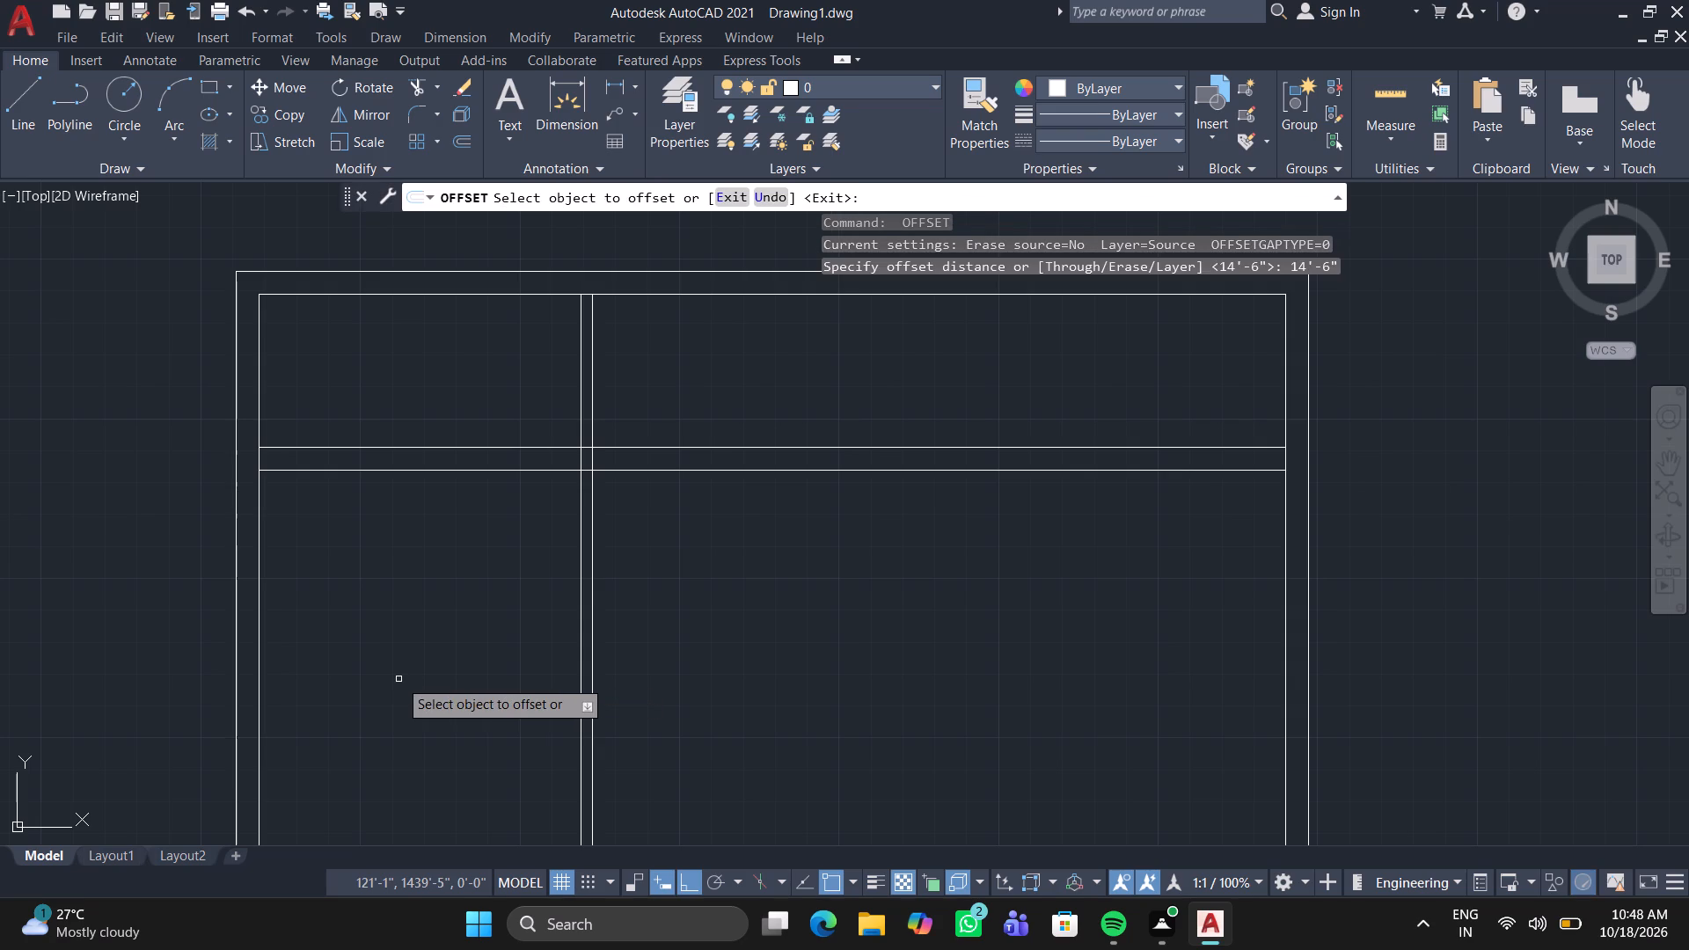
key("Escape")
Offset the lower line of the 9" horizontal interior wall 14'6" downward.
key("o")
key("Return")
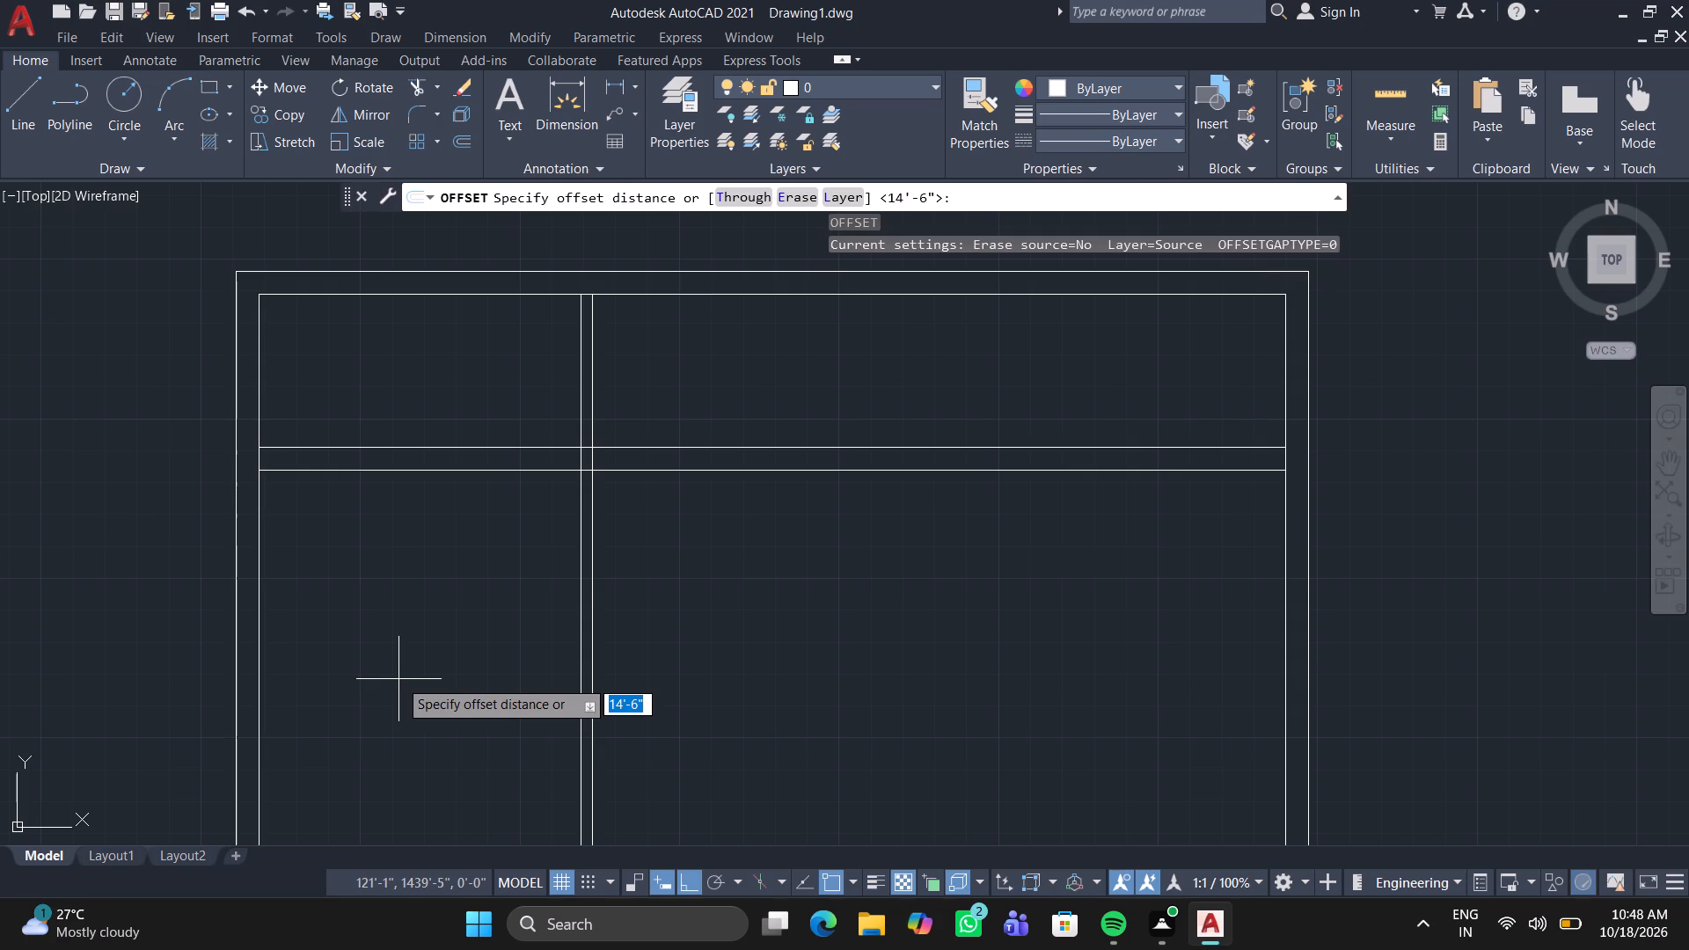
type("14'6\"")
key("Return")
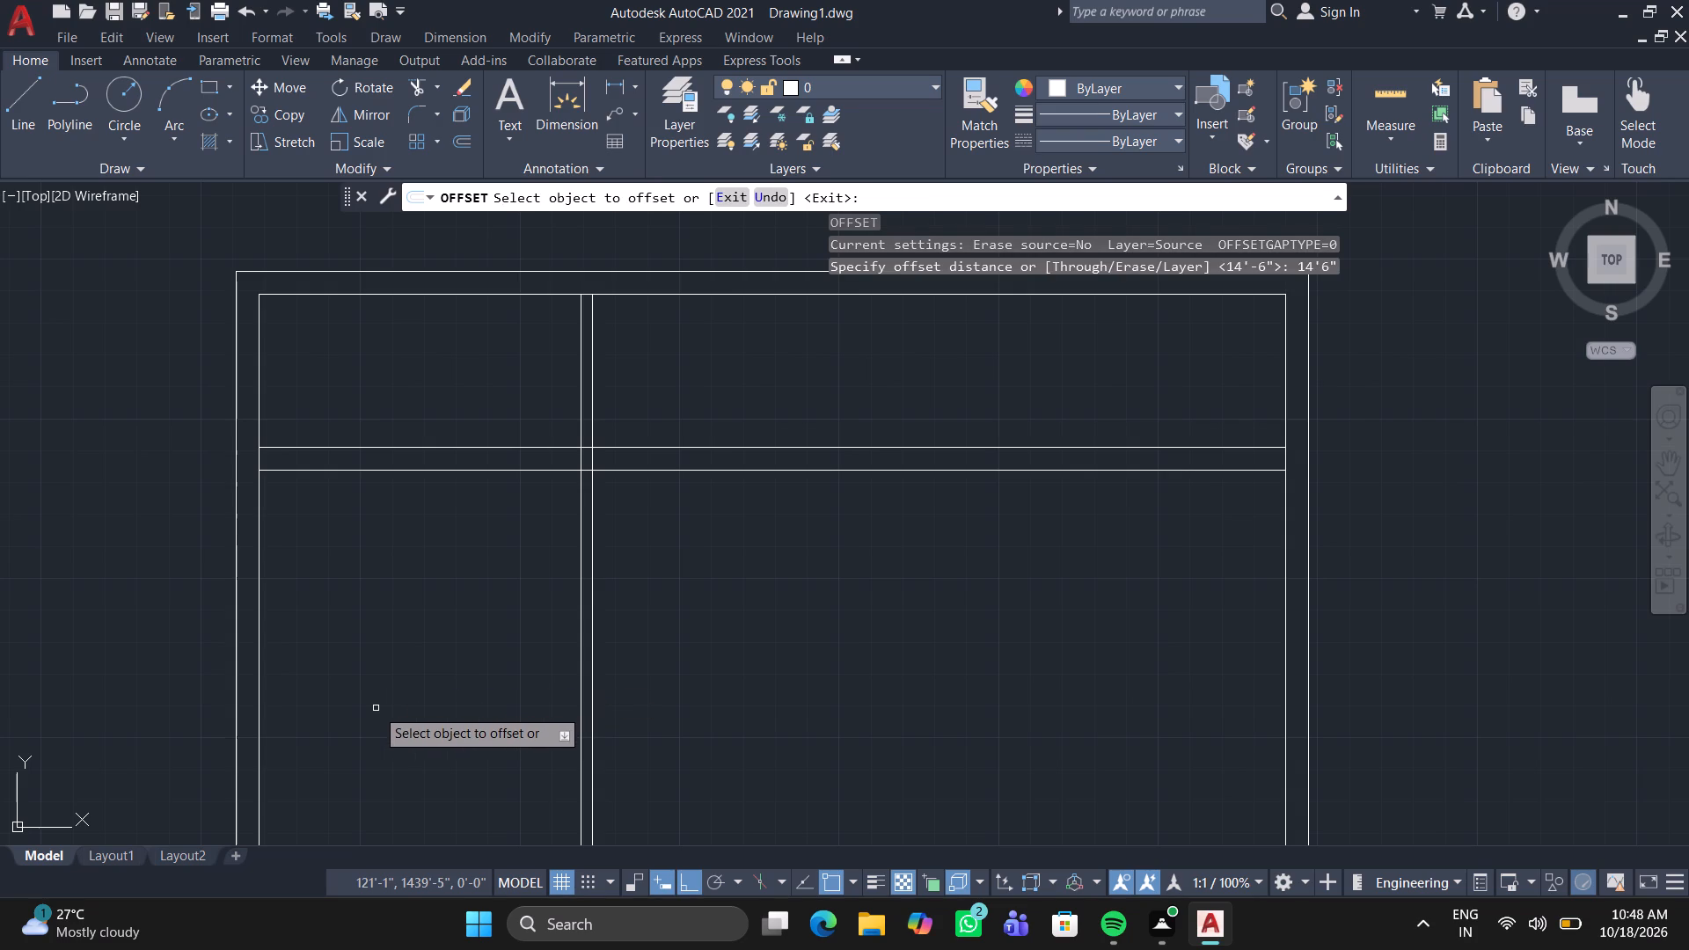
scroll(376, 708, "down", 1)
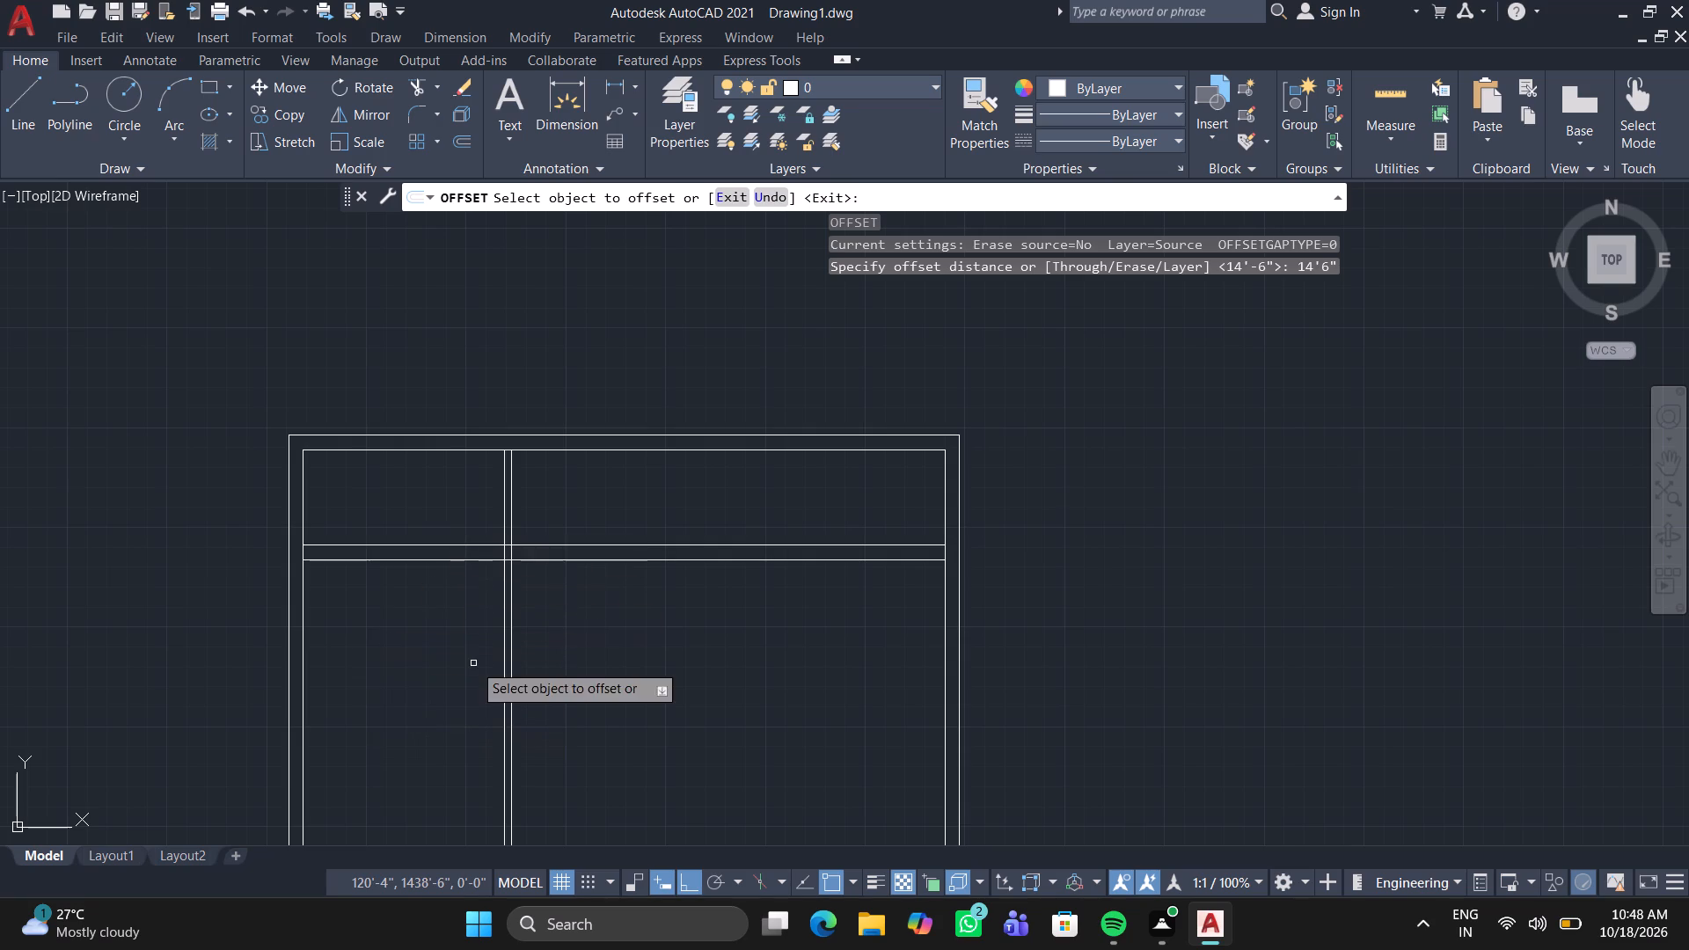
scroll(473, 663, "down", 1)
middle_click_drag(473, 663, 539, 499)
scroll(529, 424, "up", 2)
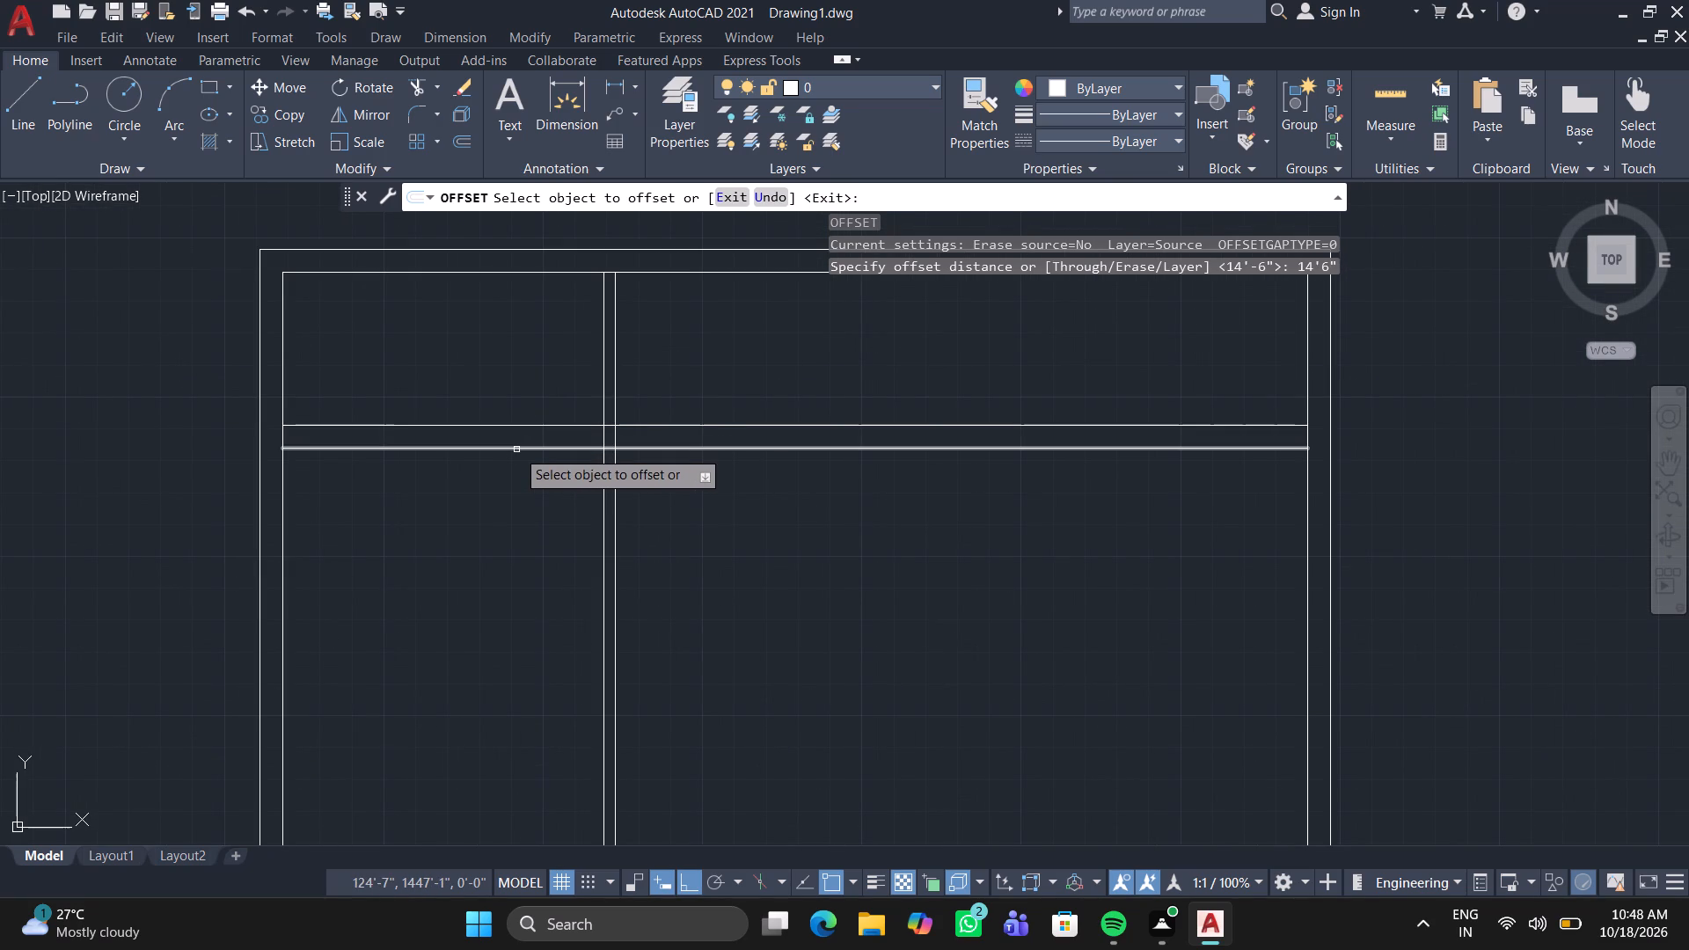
left_click(516, 449)
scroll(488, 635, "down", 3)
middle_click_drag(488, 637, 483, 559)
left_click(483, 558)
scroll(495, 690, "up", 3)
scroll(431, 573, "down", 1)
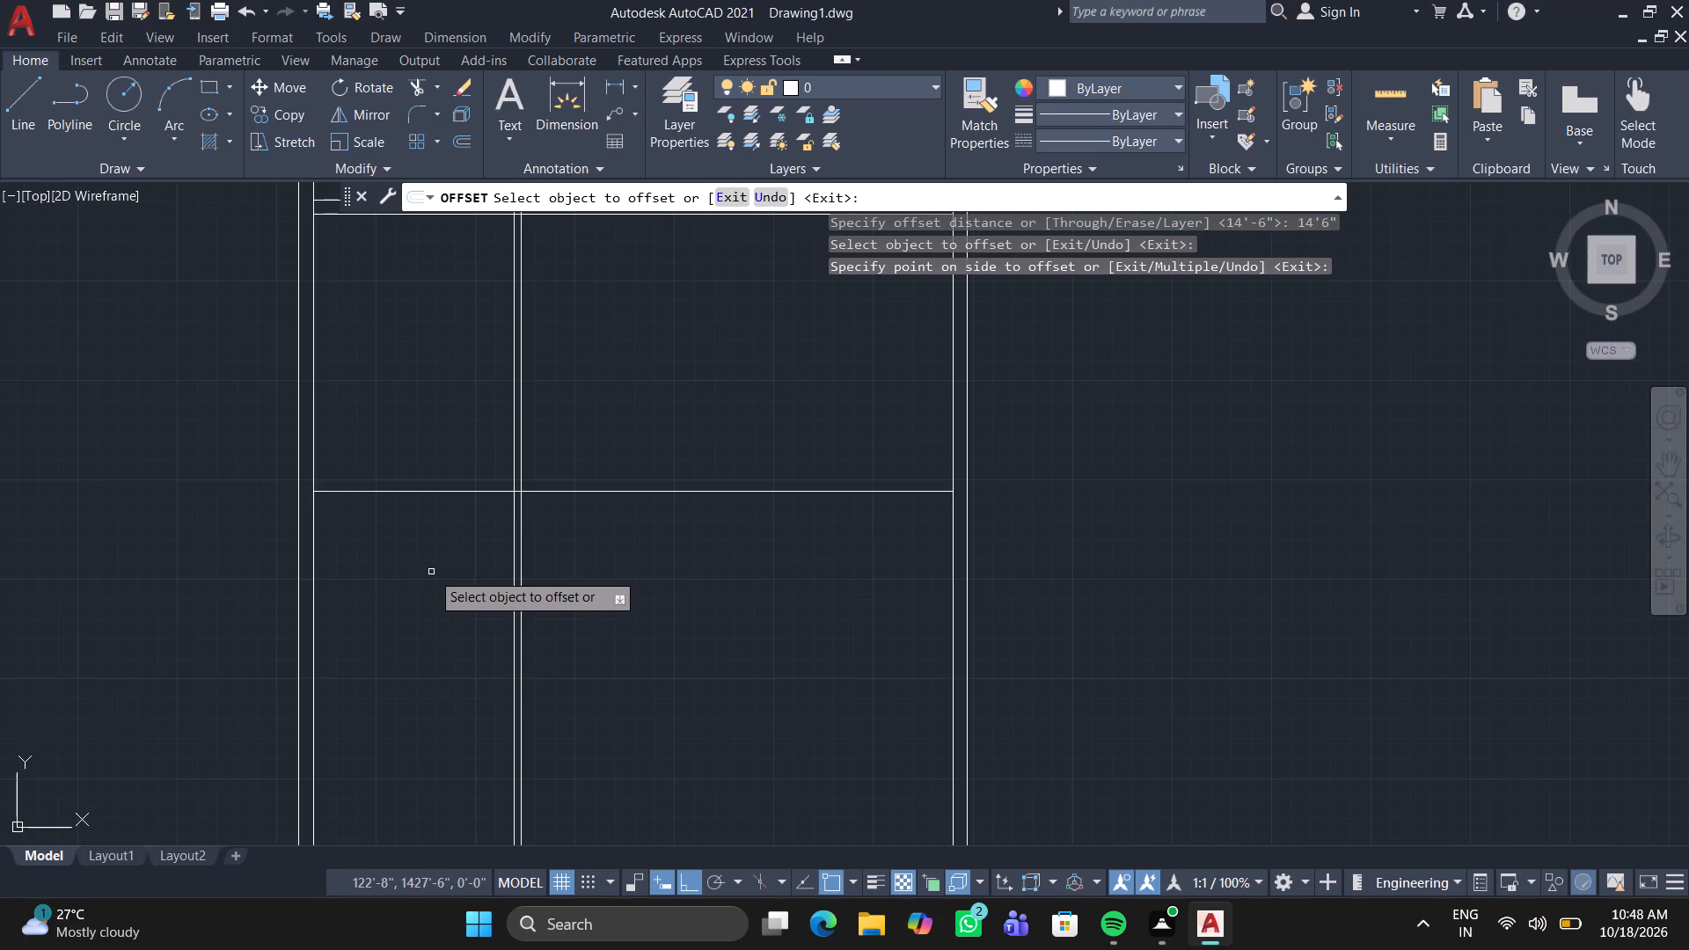
middle_click_drag(429, 571, 421, 590)
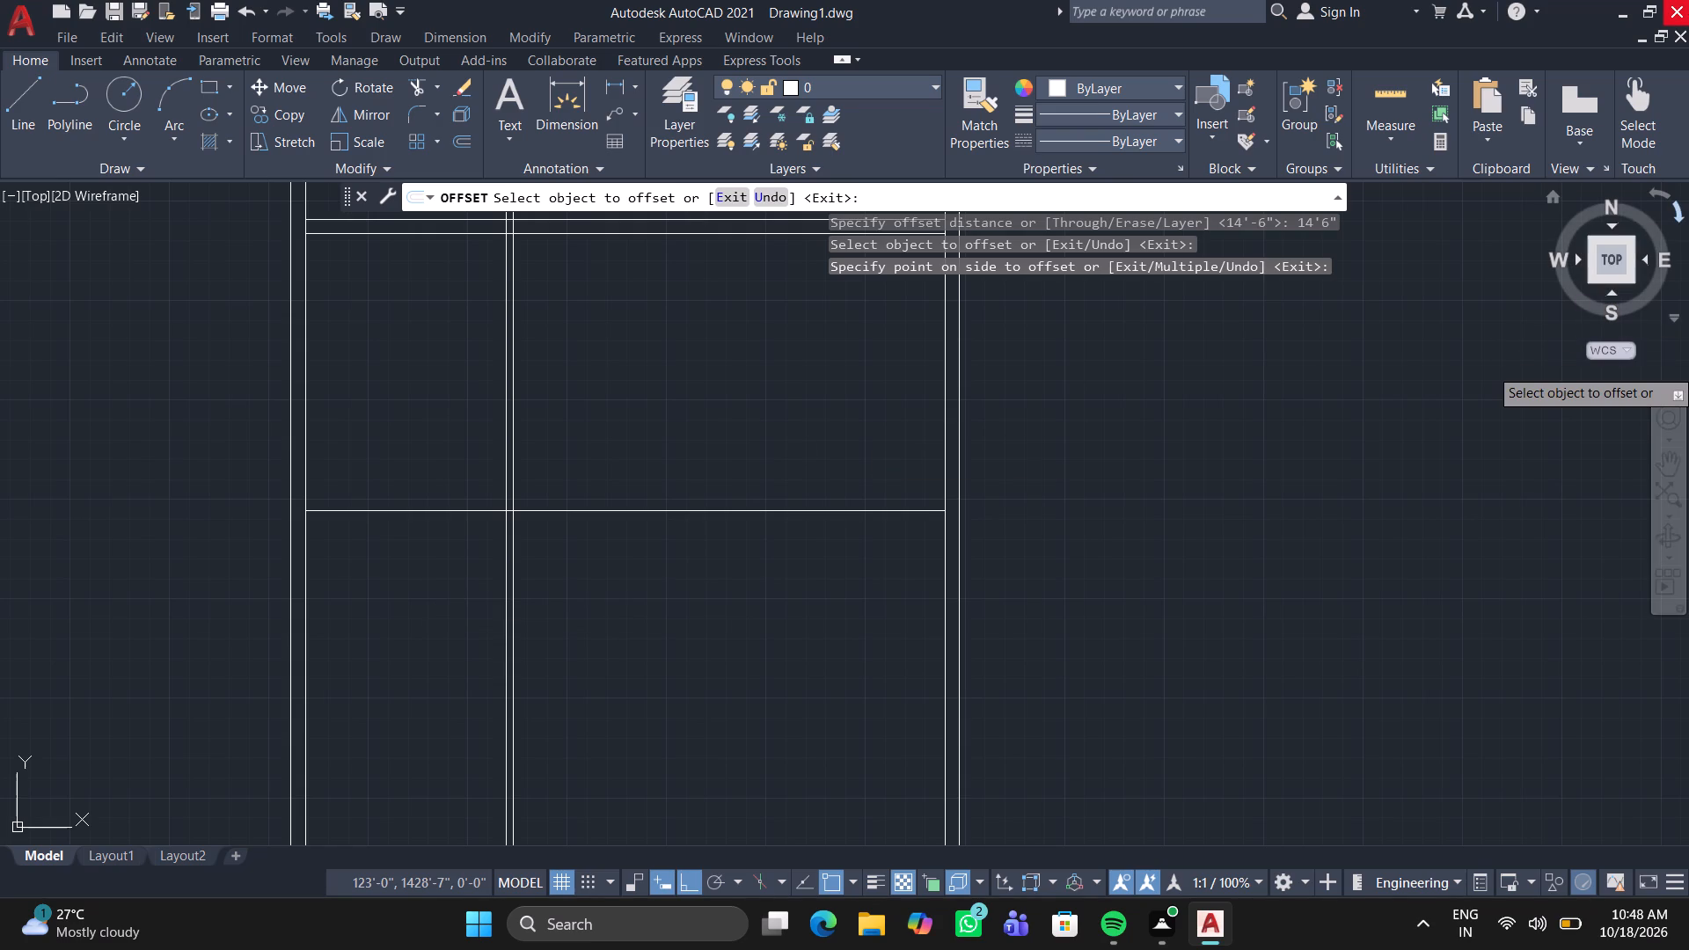
Offset the horizontal line 14'6" below the 9" interior wall by 4.5" downward to give the partition its thickness.
left_click_drag(1688, 56, 1688, 949)
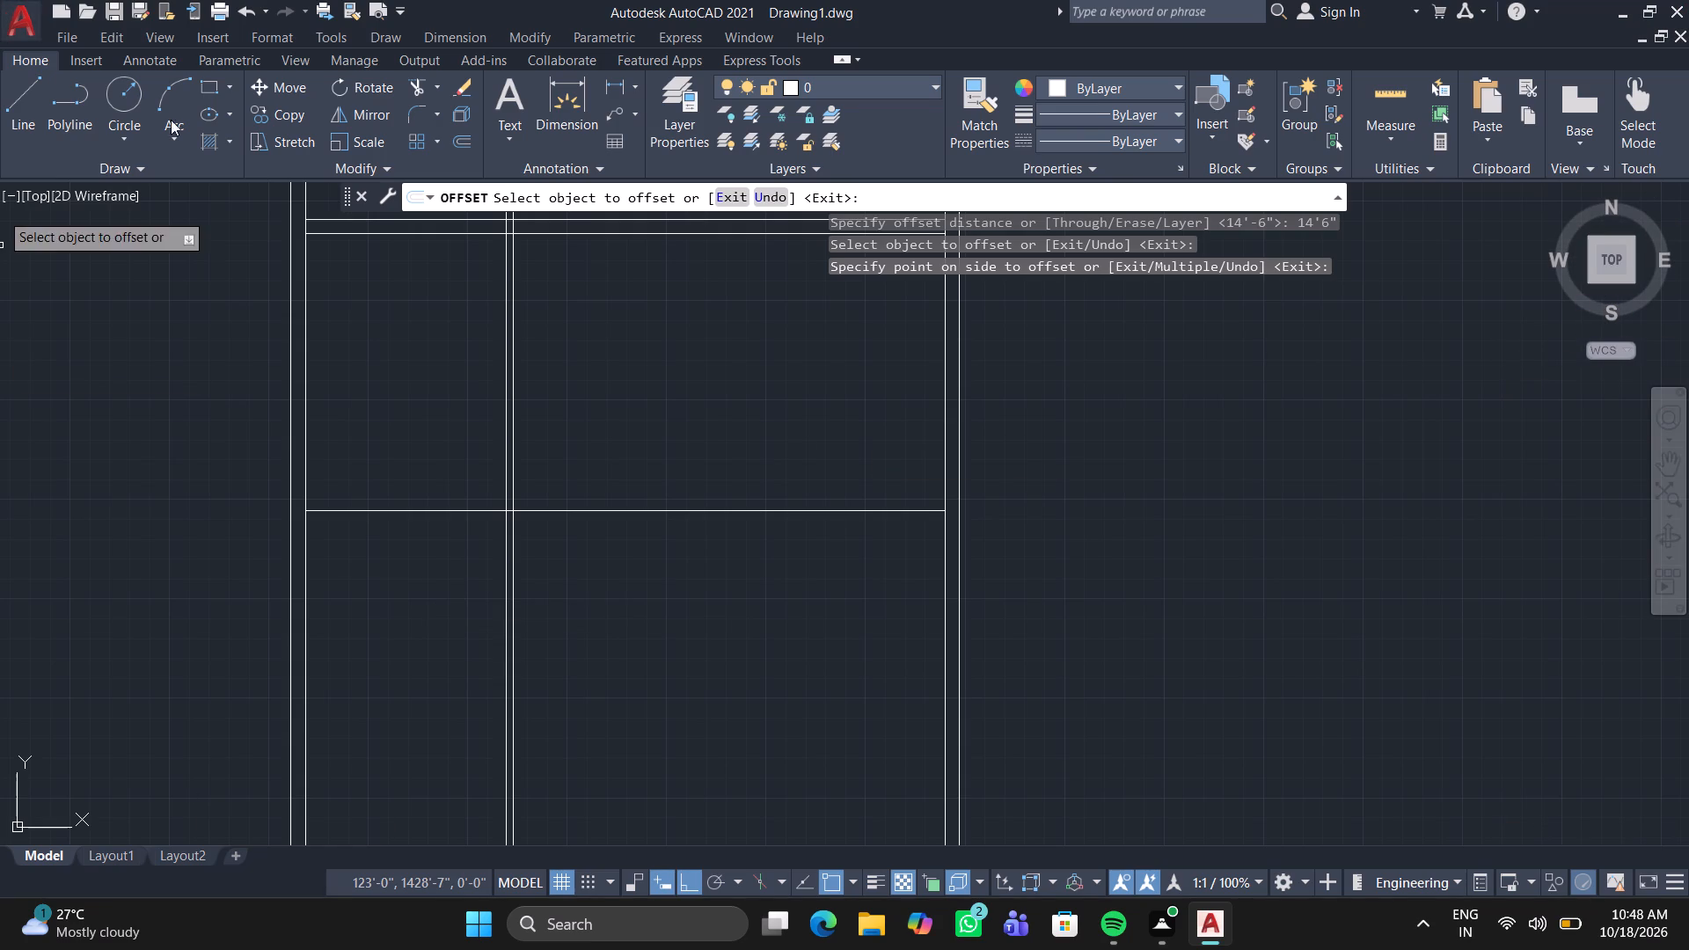
key("Escape")
key("Escape")
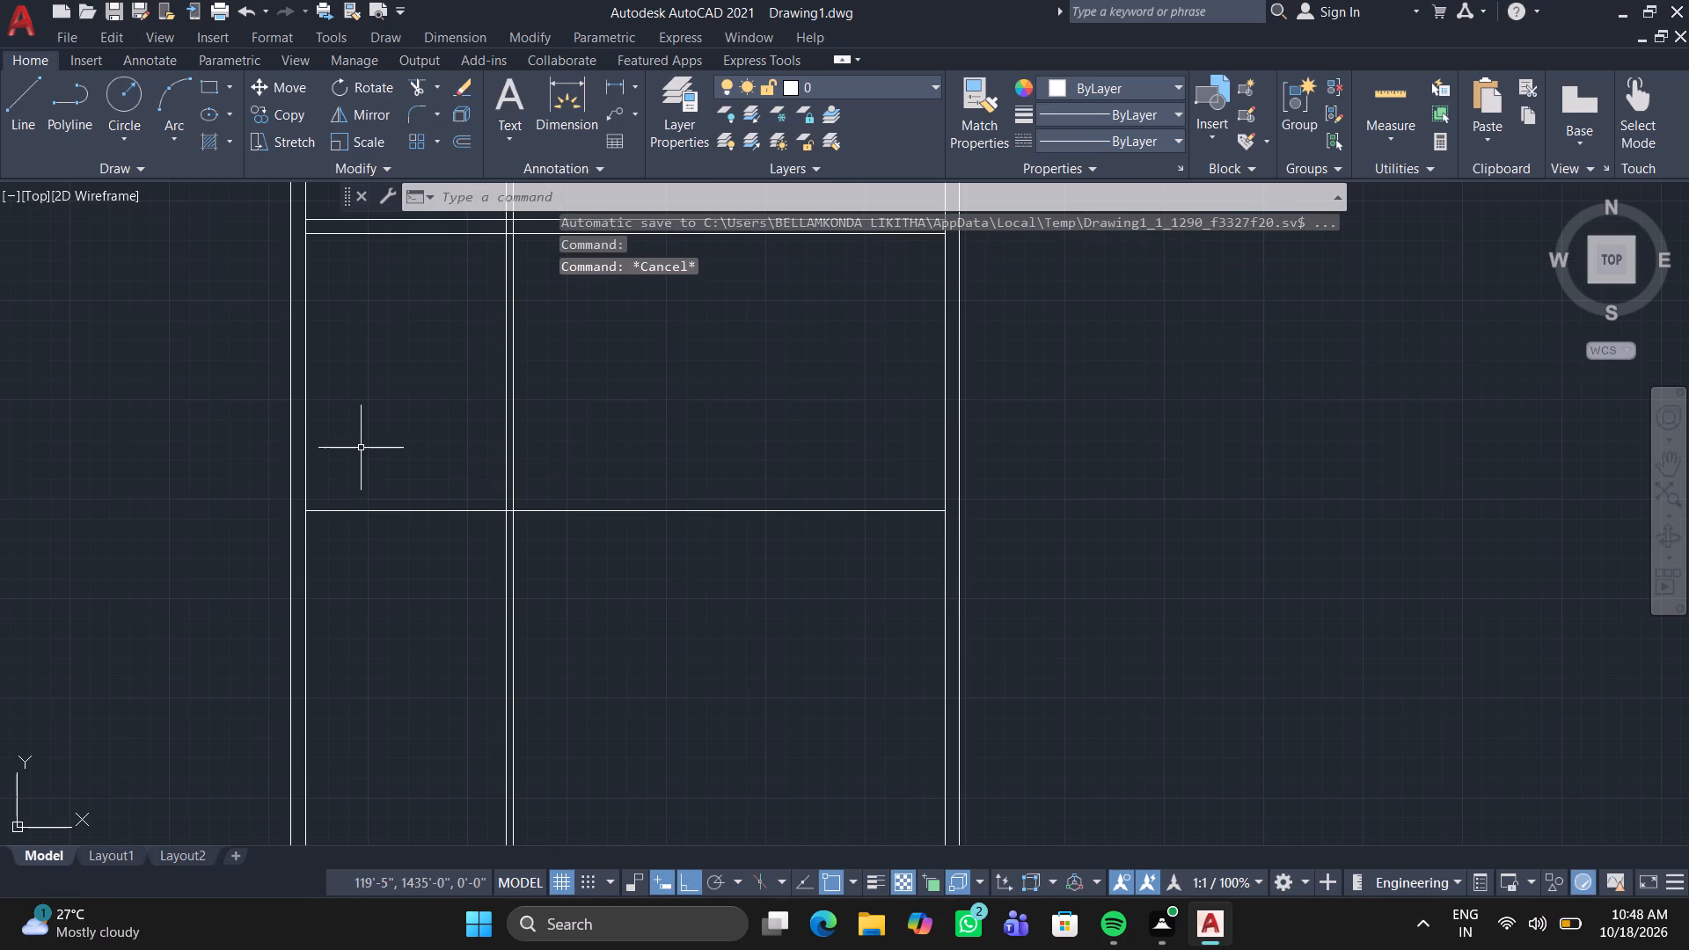
key("space")
type("4.5")
key("shift+quotedbl")
key("Return")
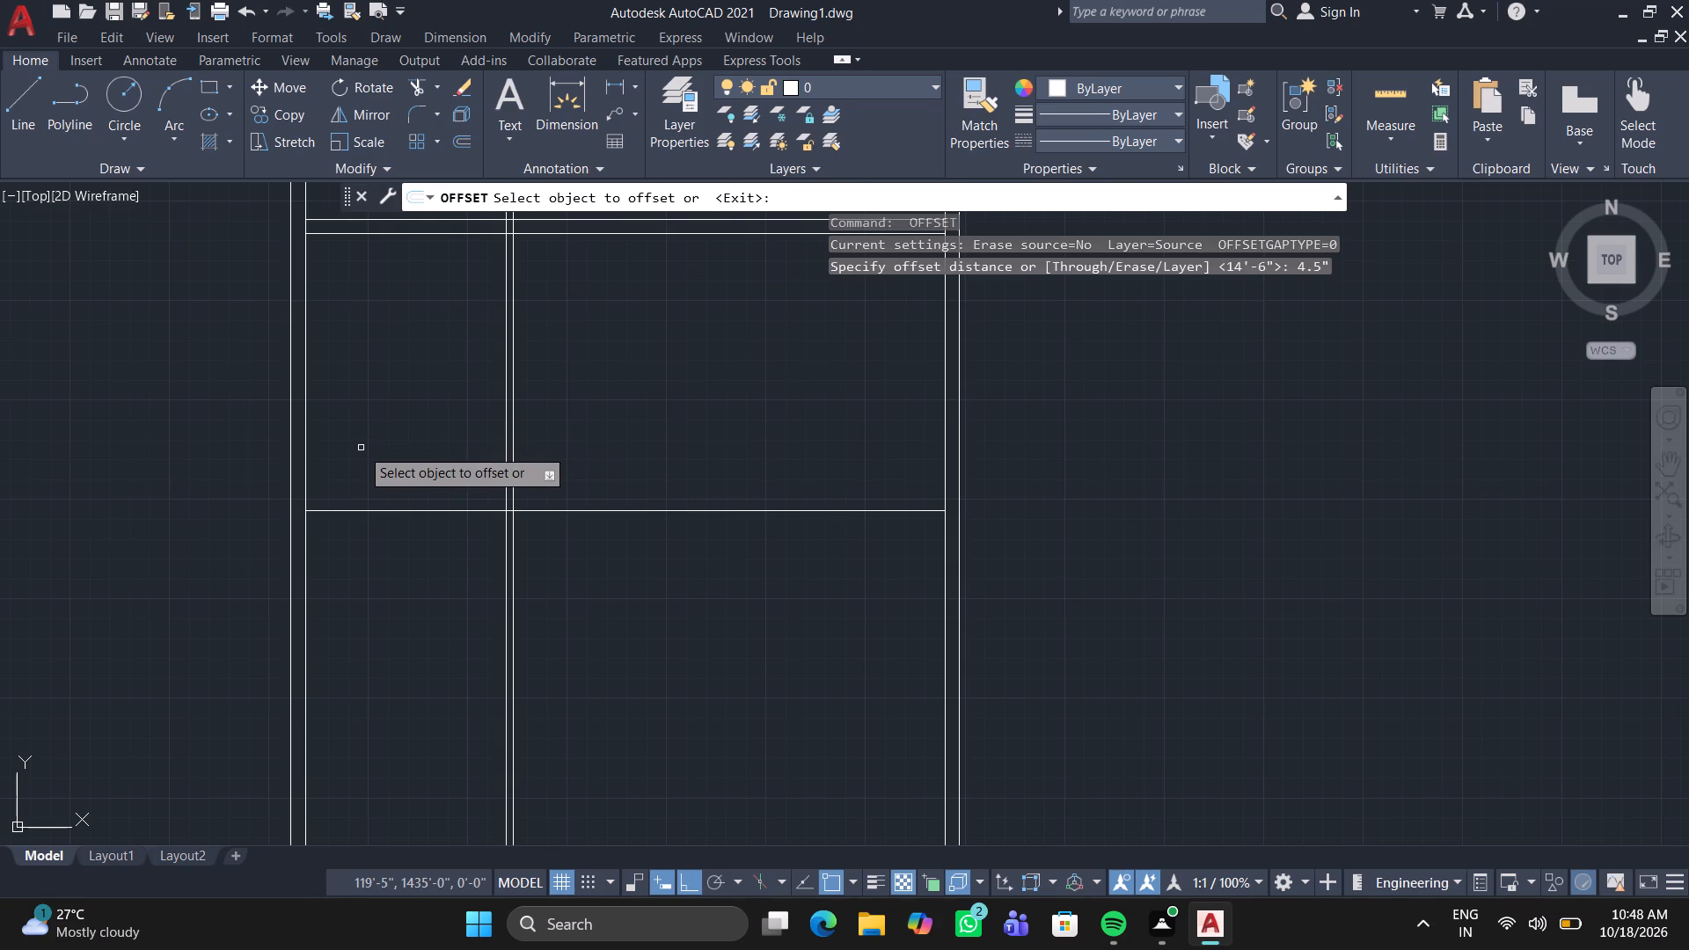
left_click(372, 508)
left_click(369, 555)
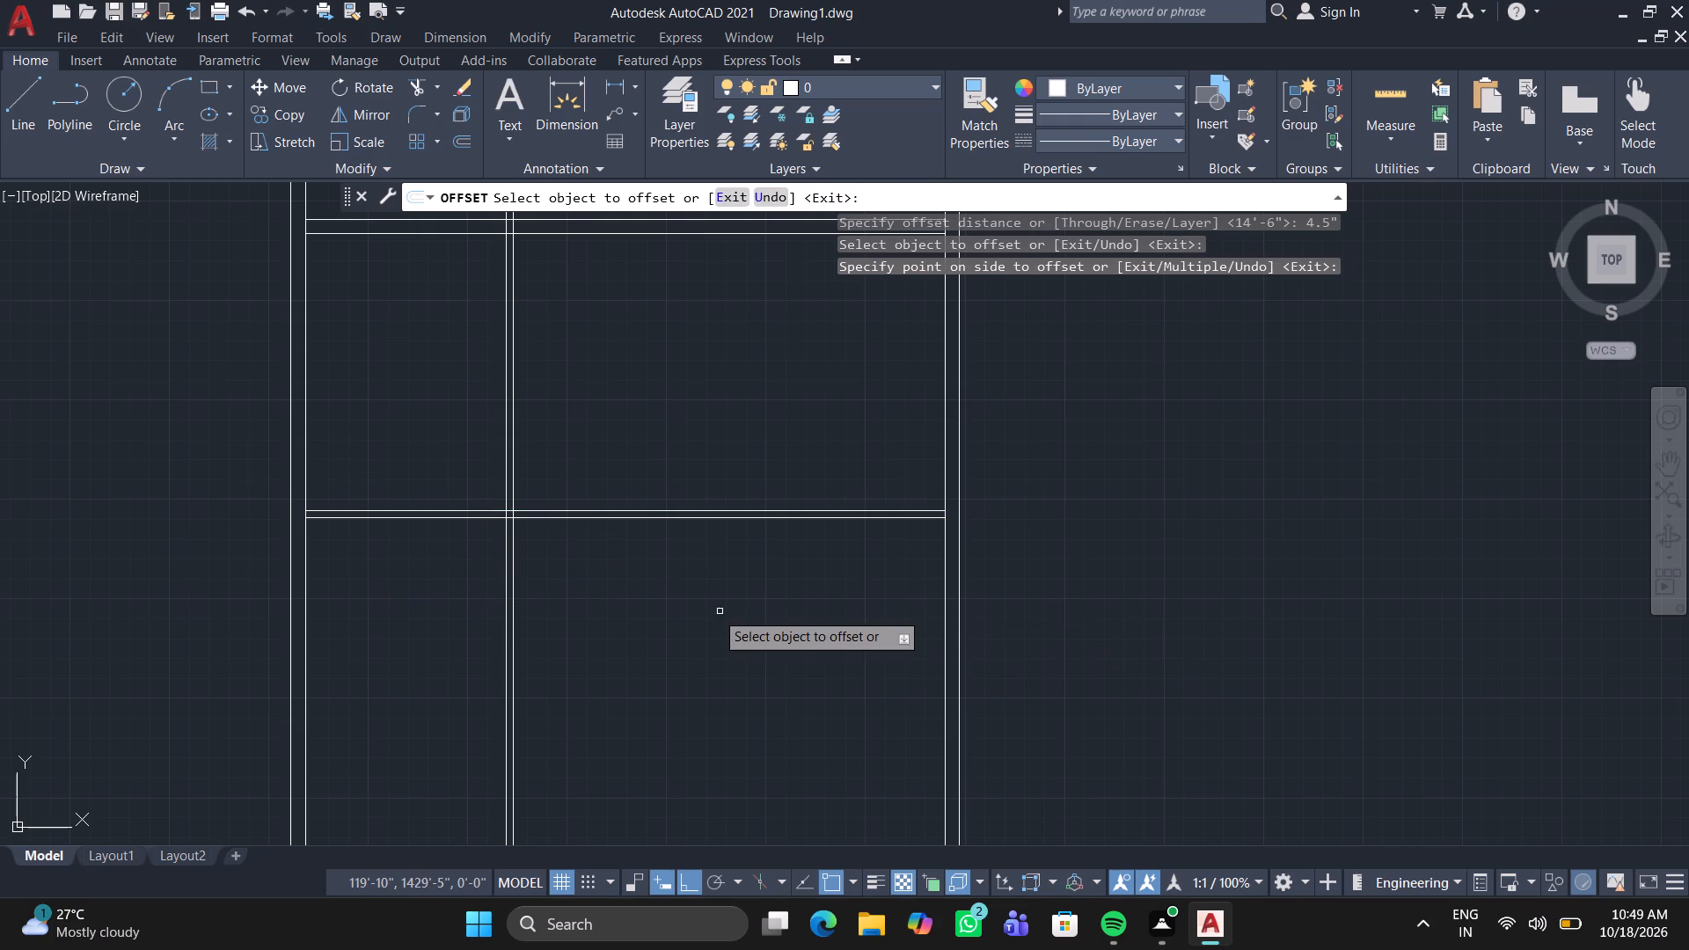
key("space")
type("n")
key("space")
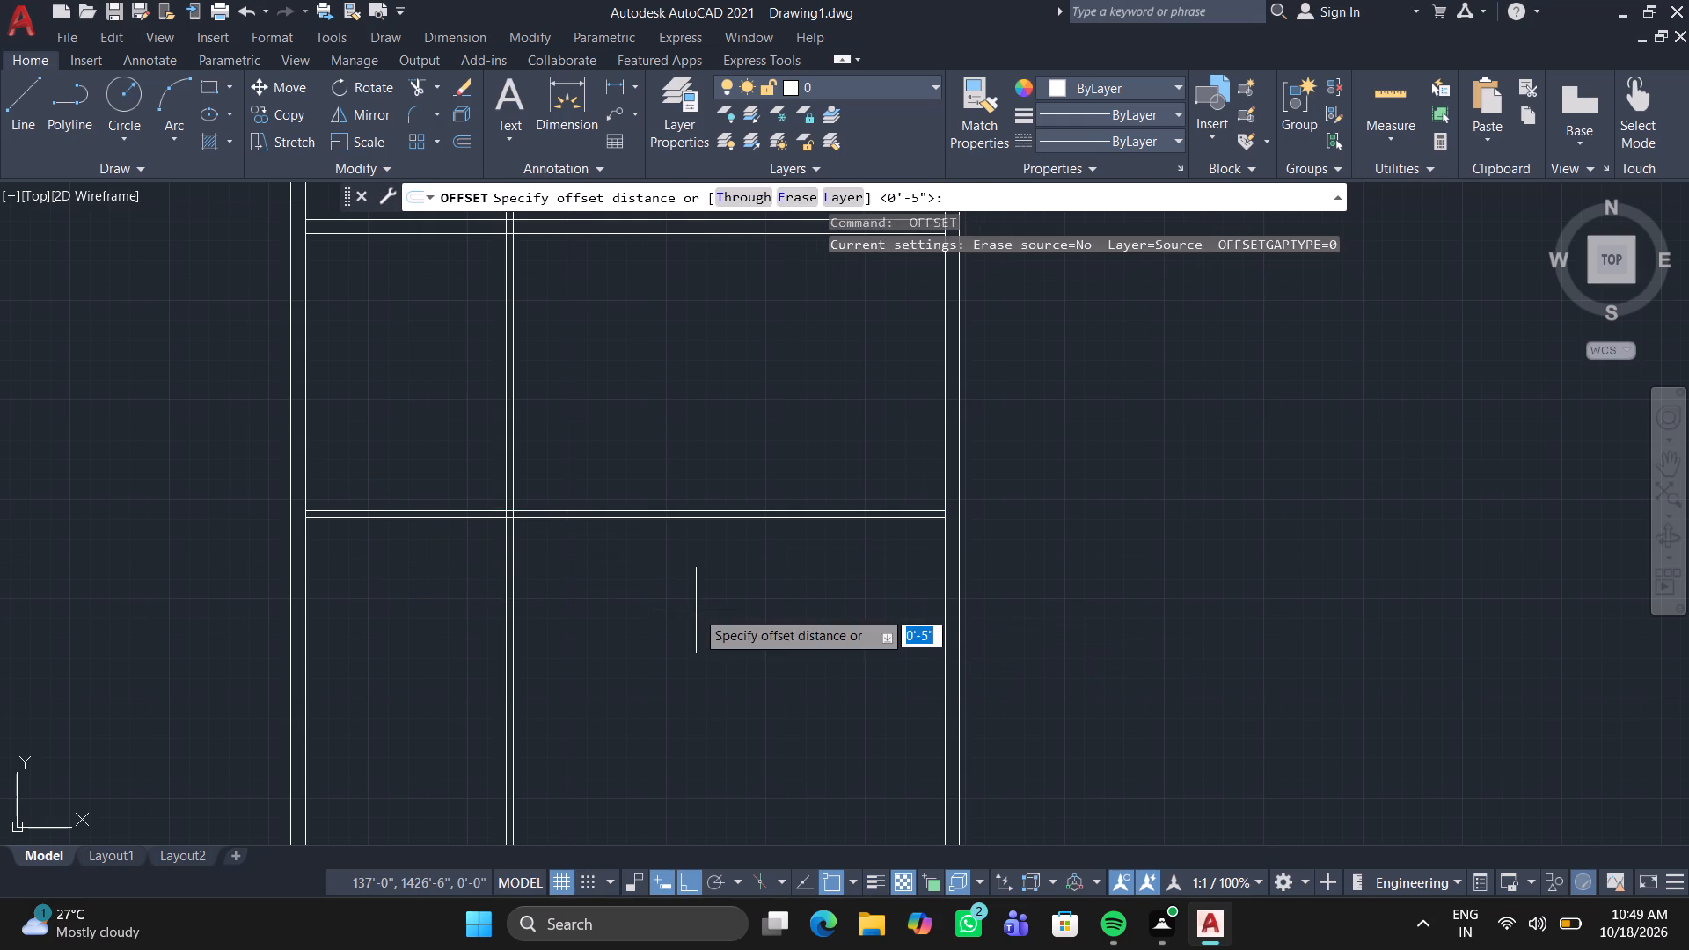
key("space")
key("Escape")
Trim the 4.5" horizontal partition right of the vertical partition, and the vertical partition below it, leaving a closed room corner.
type("tr")
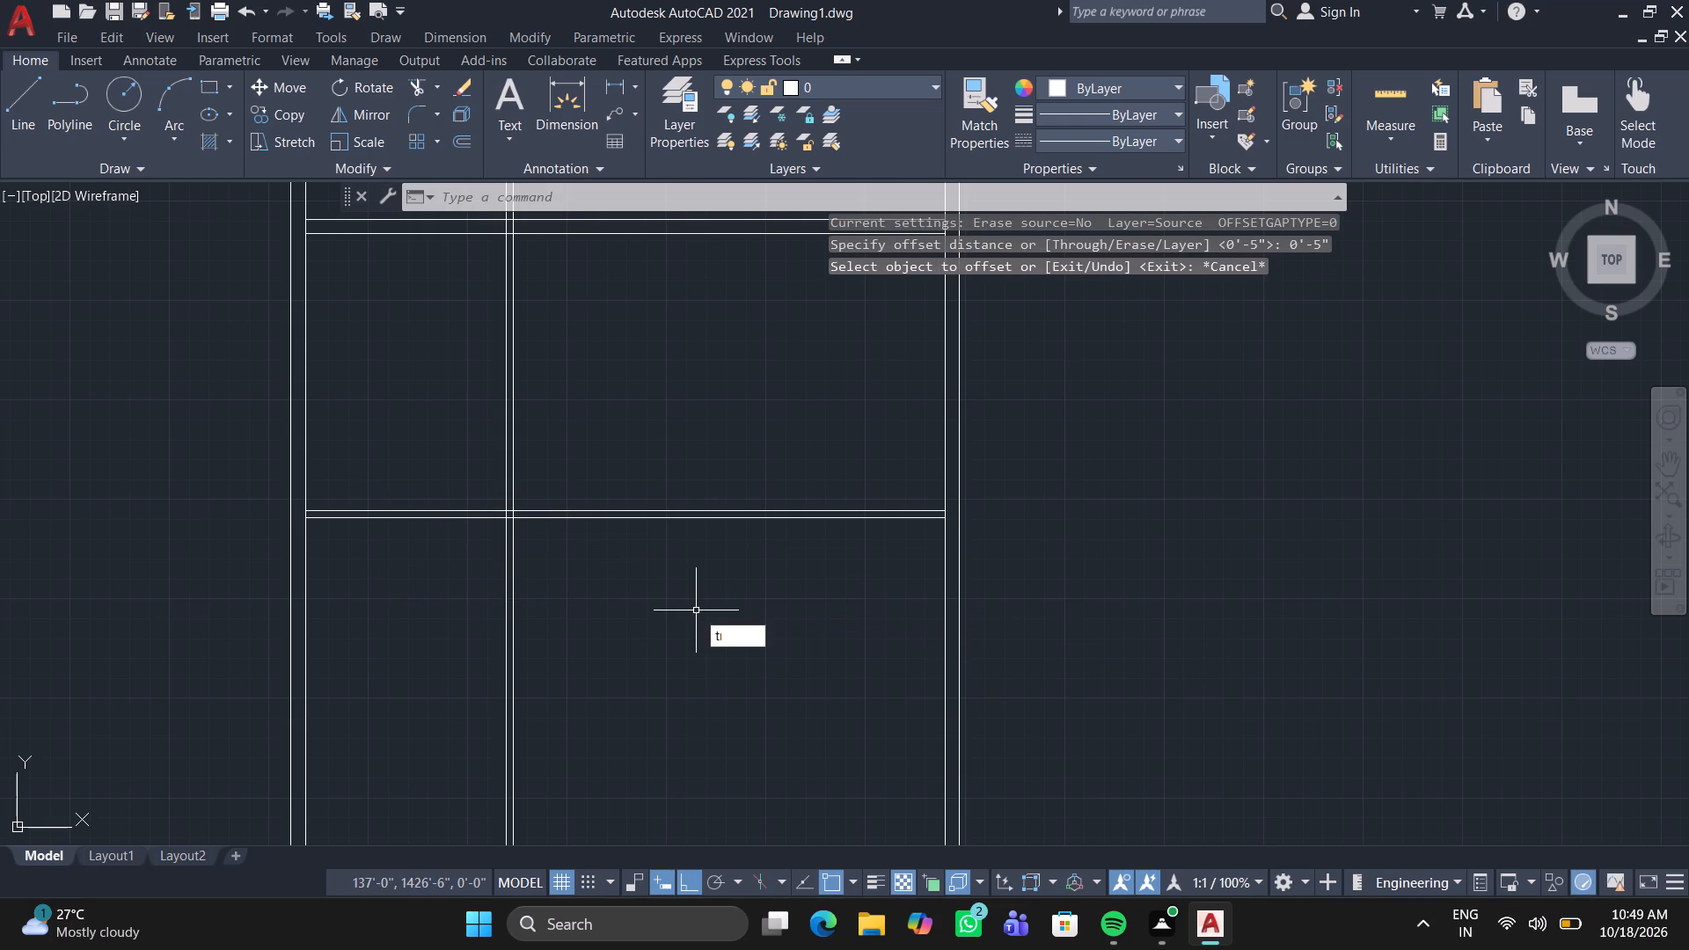
key("Return")
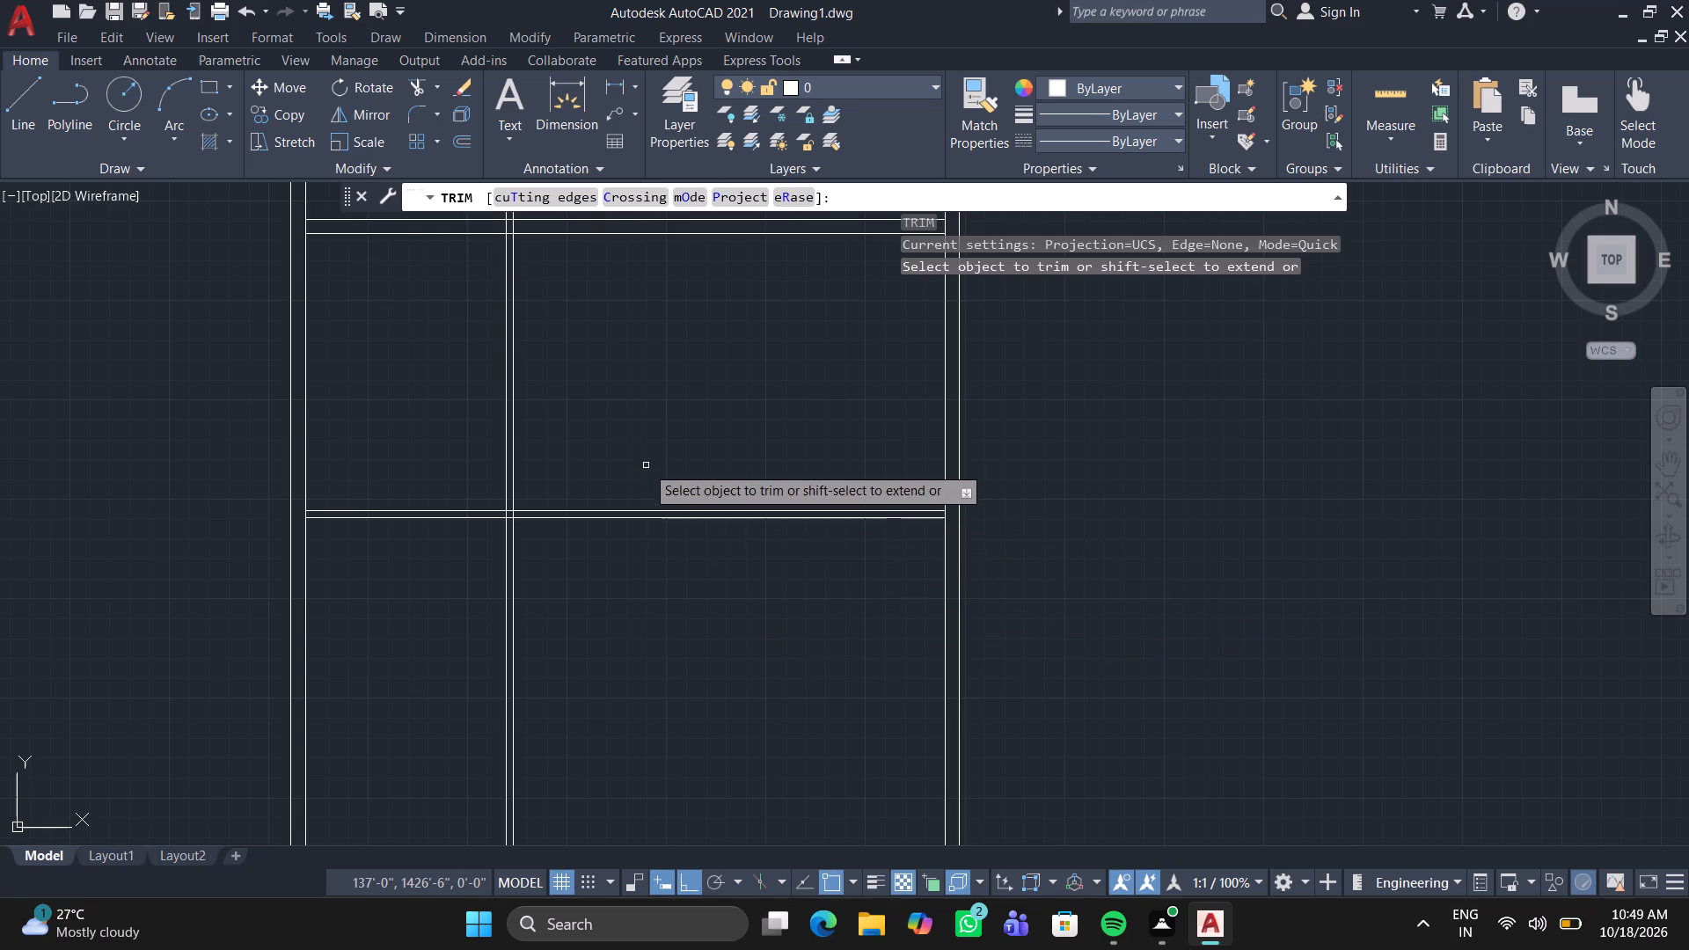
left_click_drag(647, 460, 589, 596)
left_click_drag(439, 614, 698, 640)
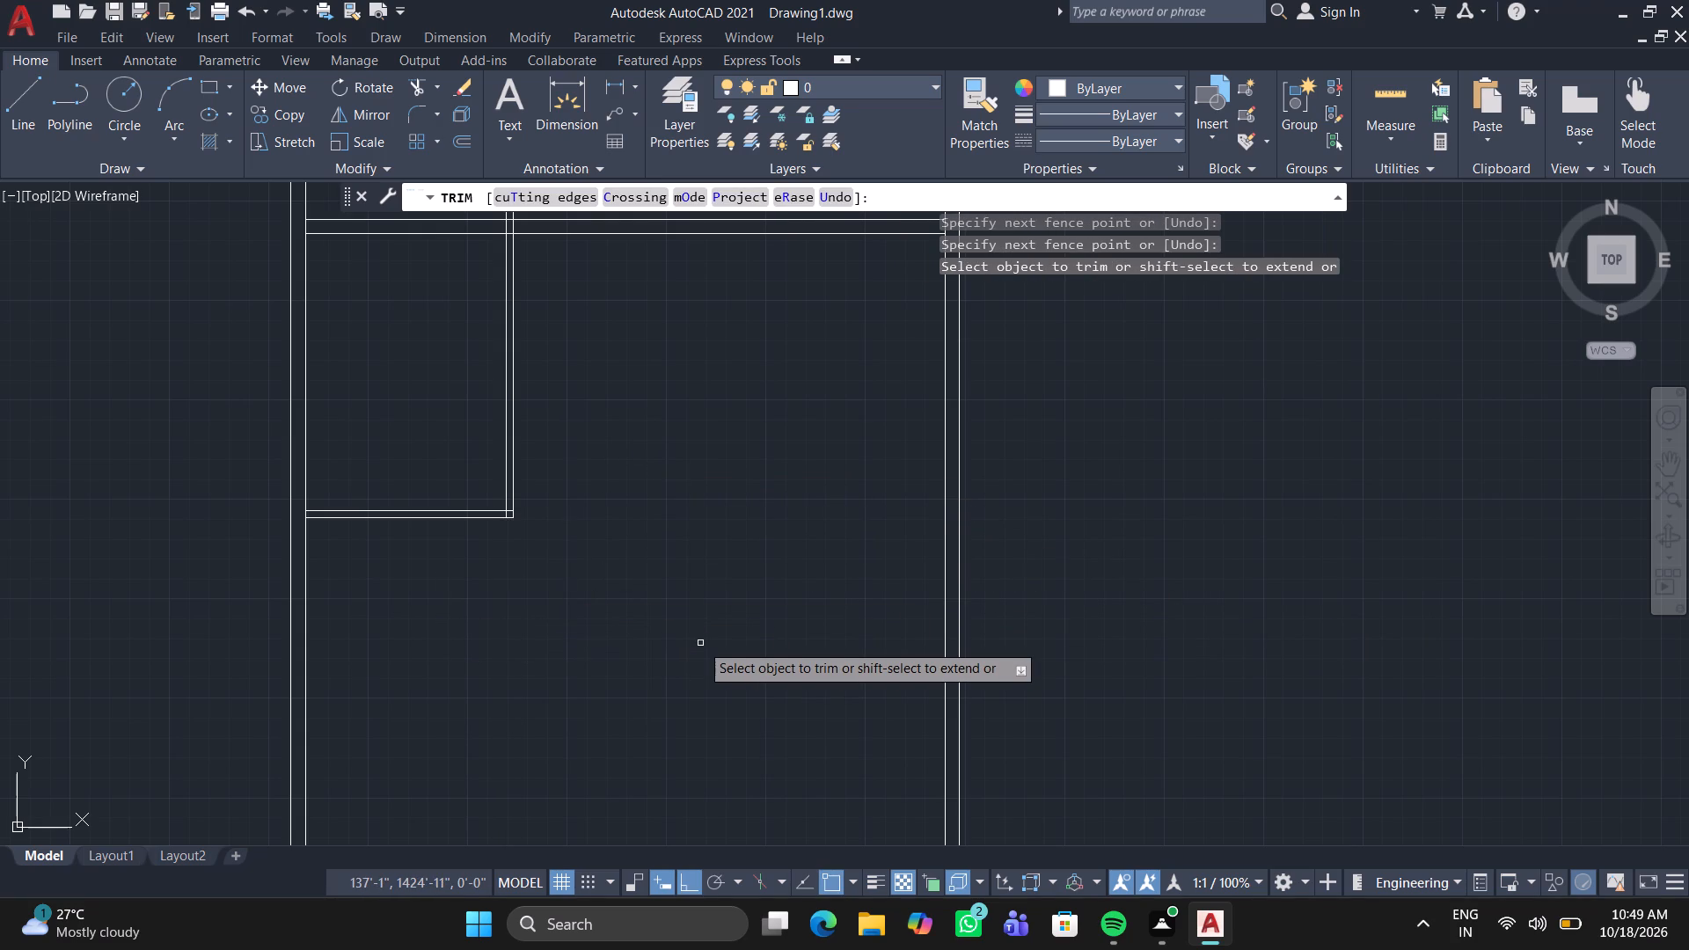
key("space")
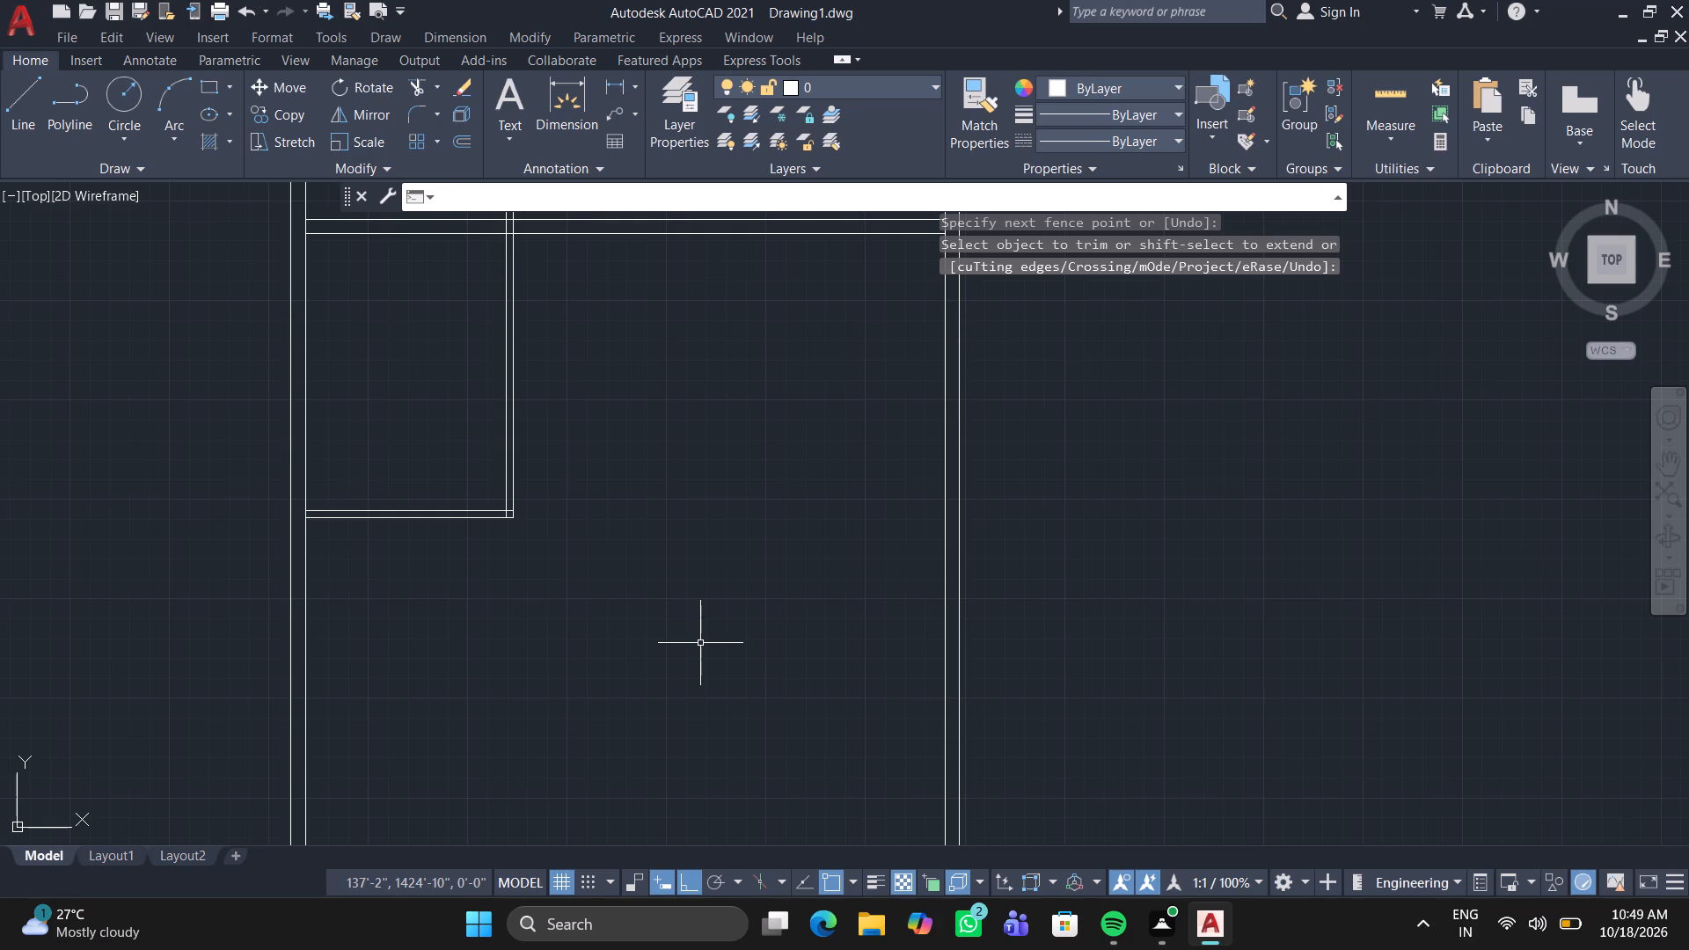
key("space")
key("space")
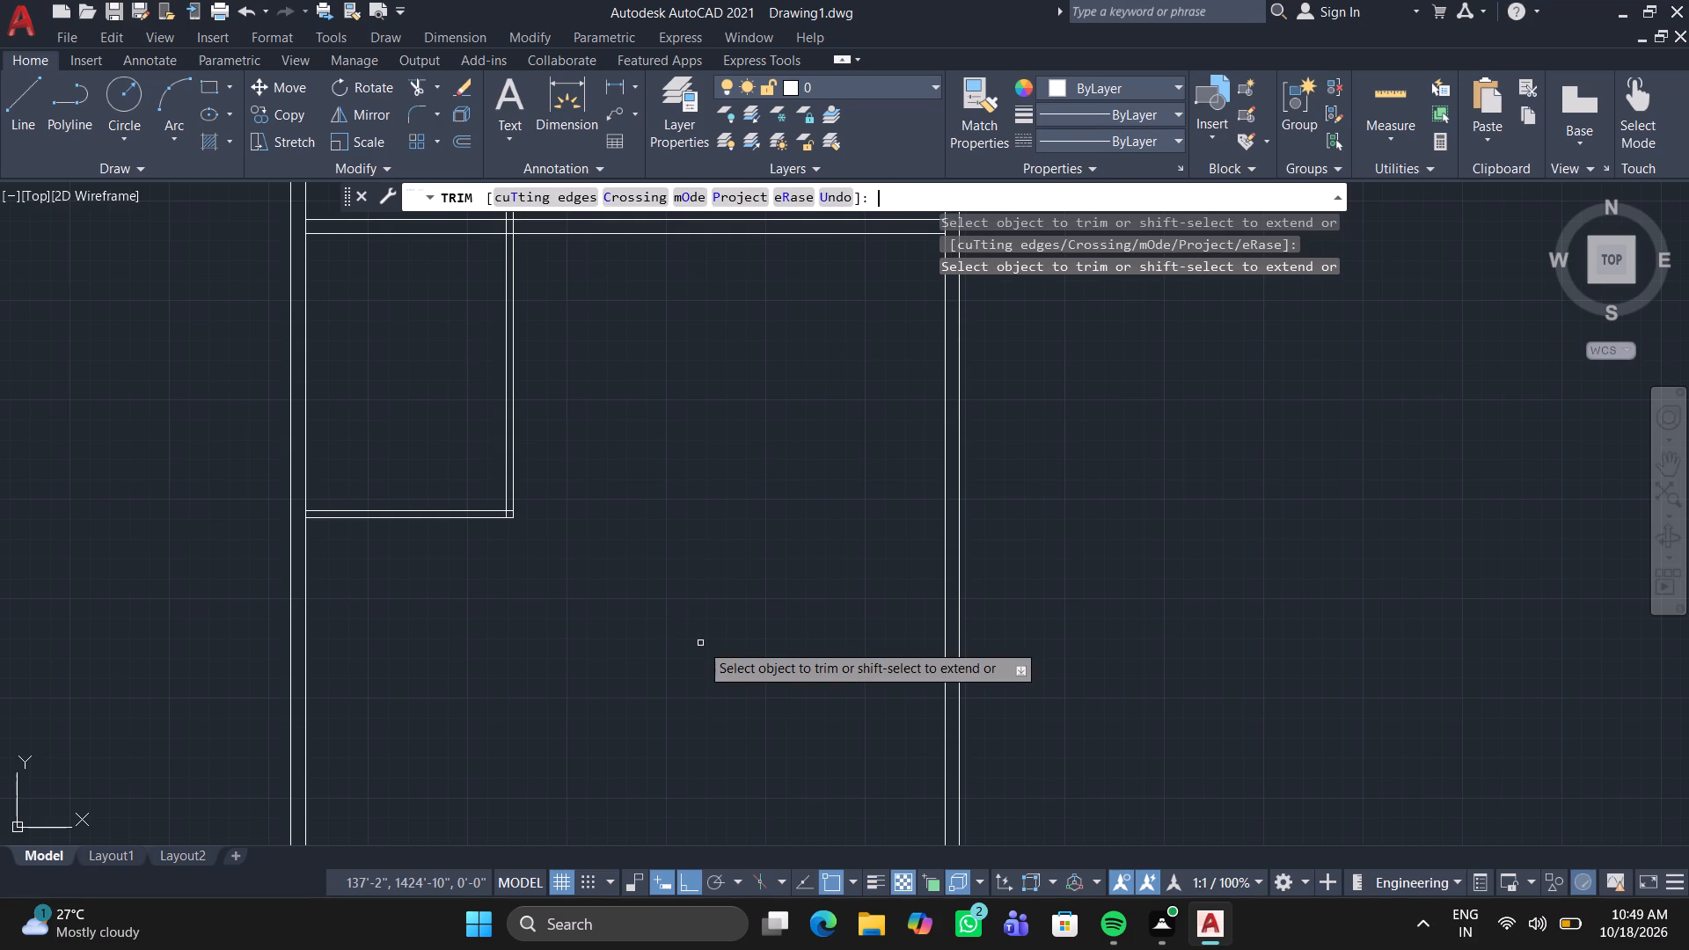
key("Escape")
Offset the right-hand line of the vertical partition 9' to the right.
key("o")
key("Return")
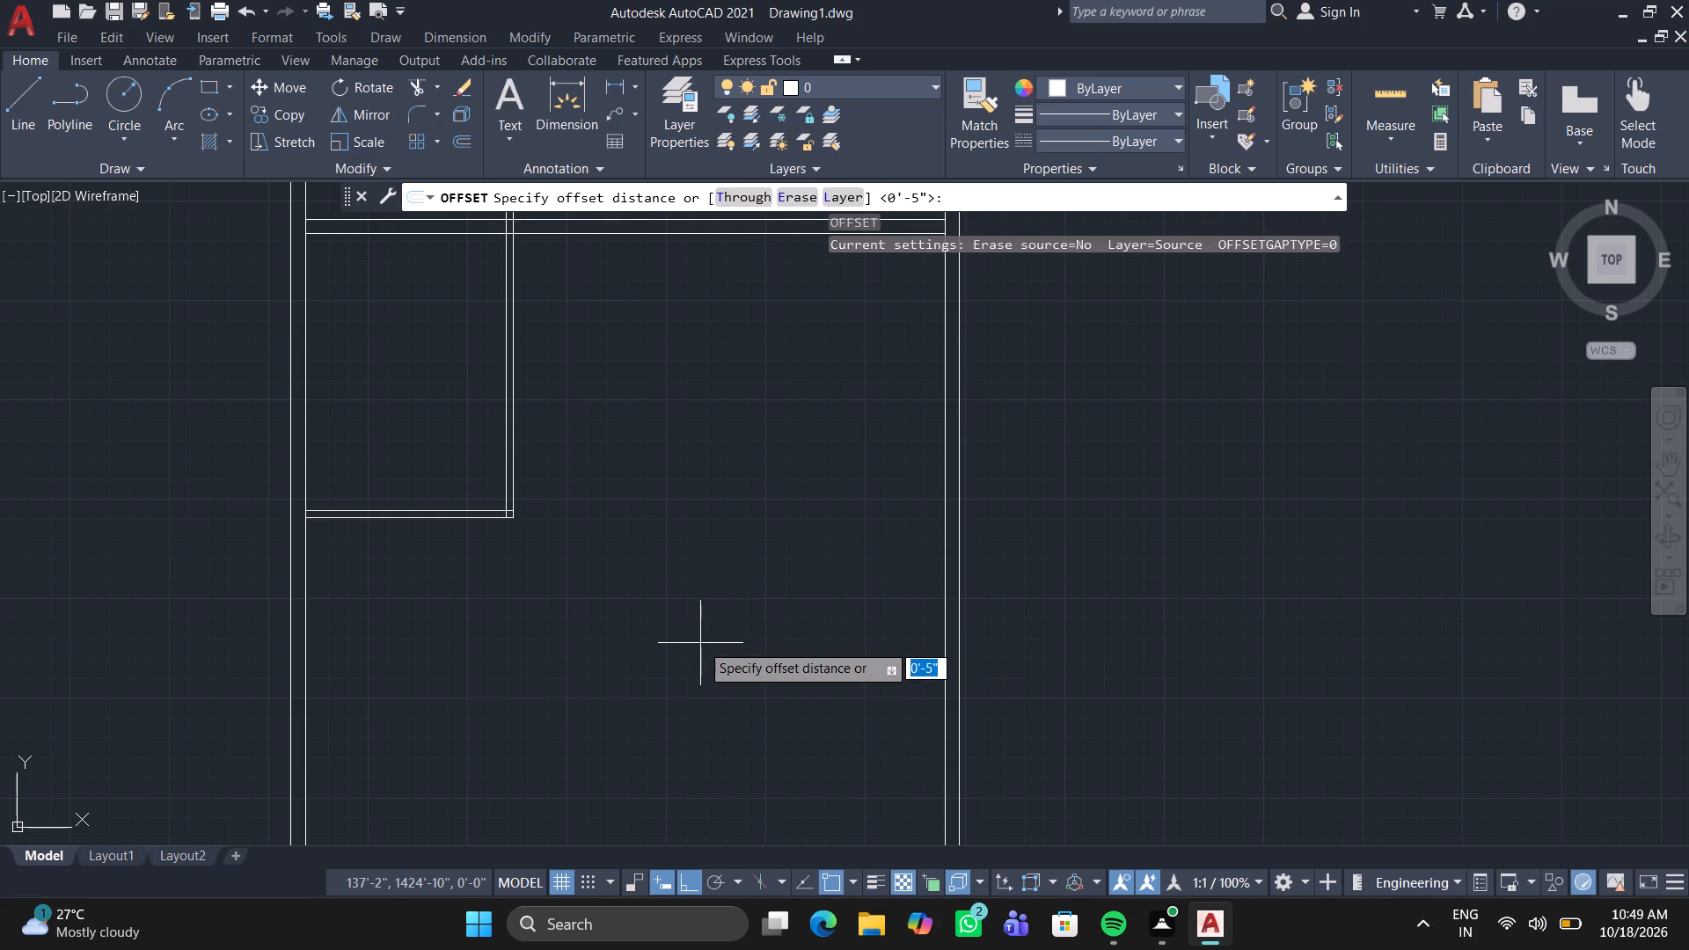
type("9'")
key("Return")
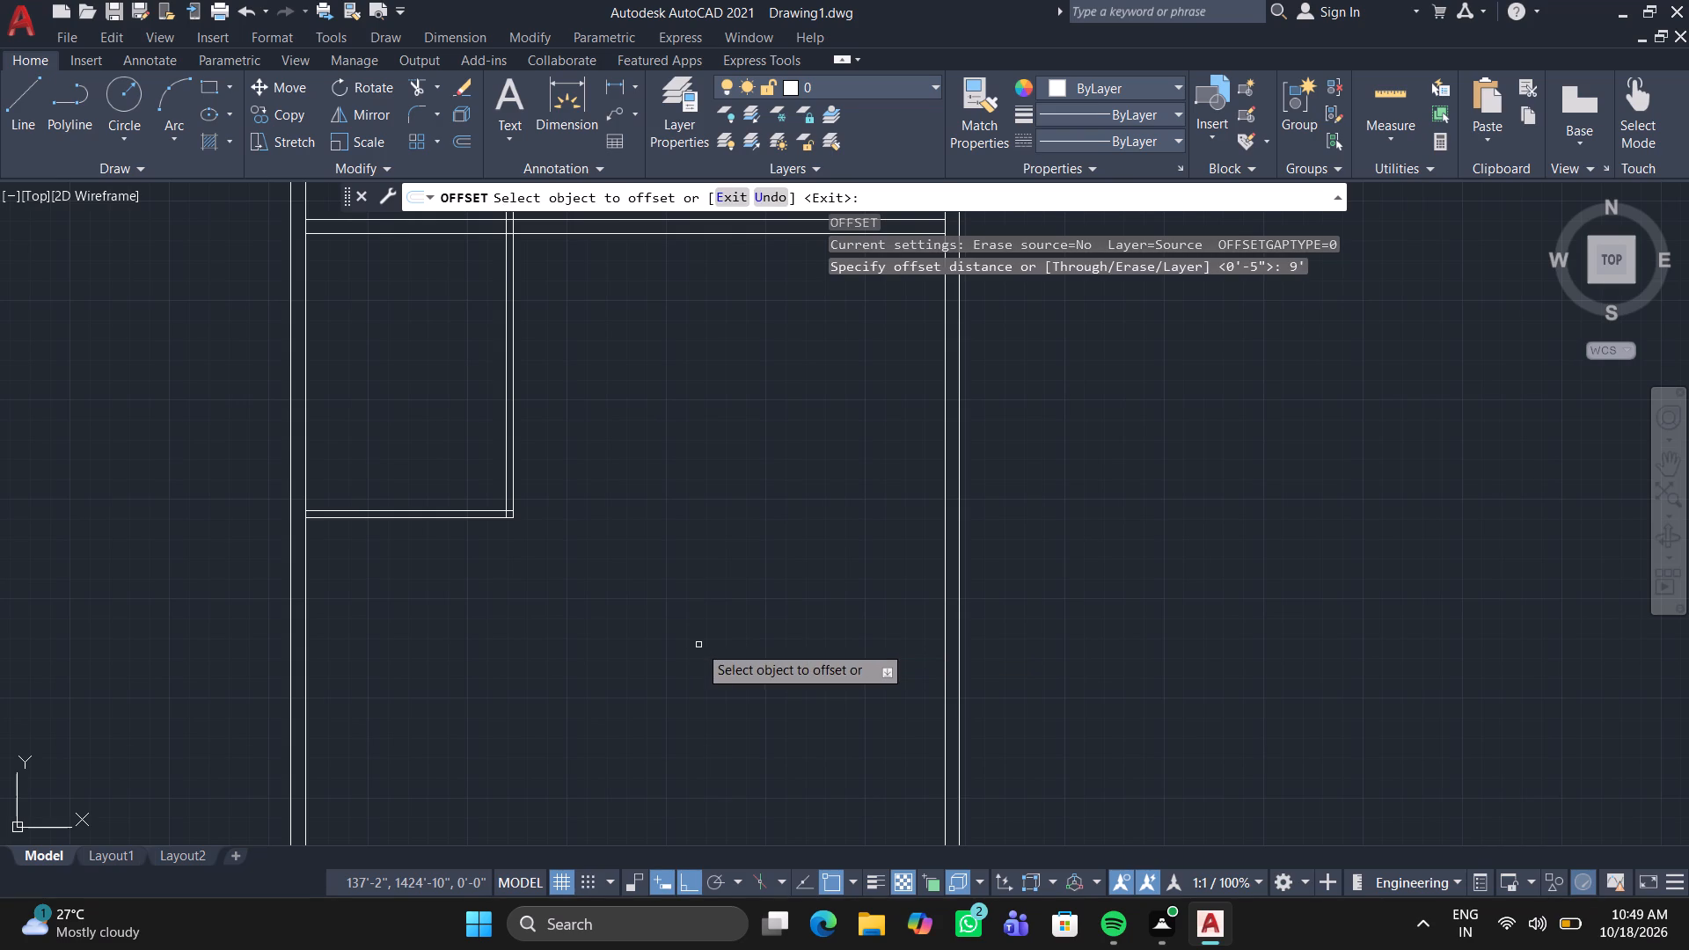
left_click(510, 472)
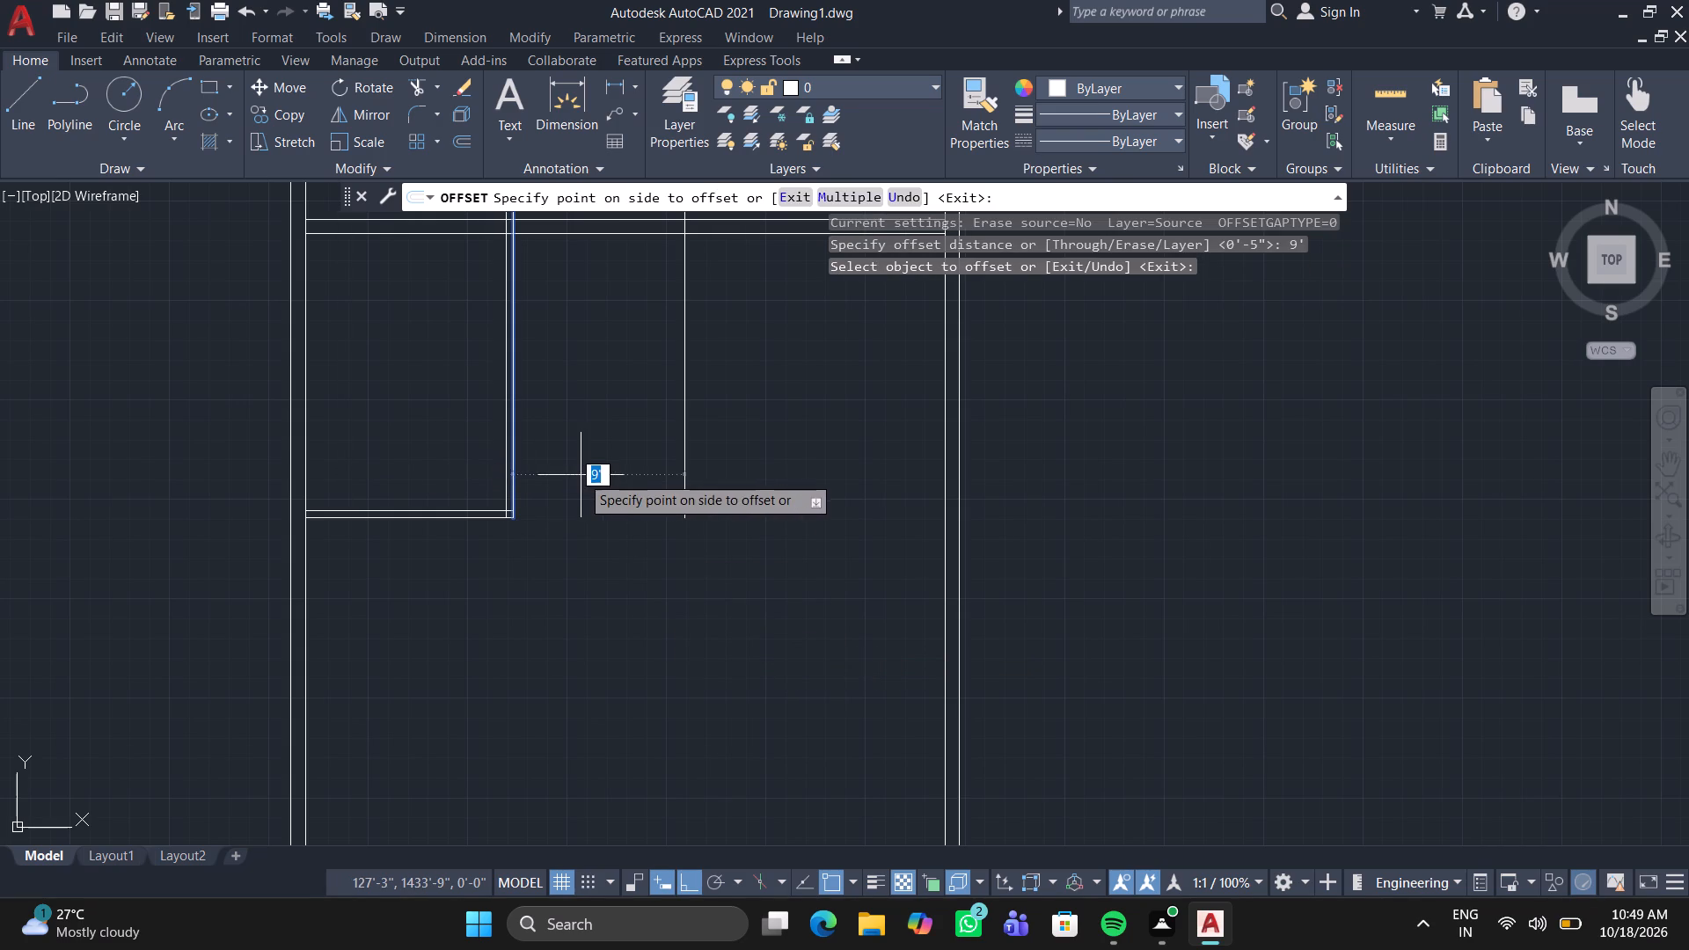
left_click(583, 475)
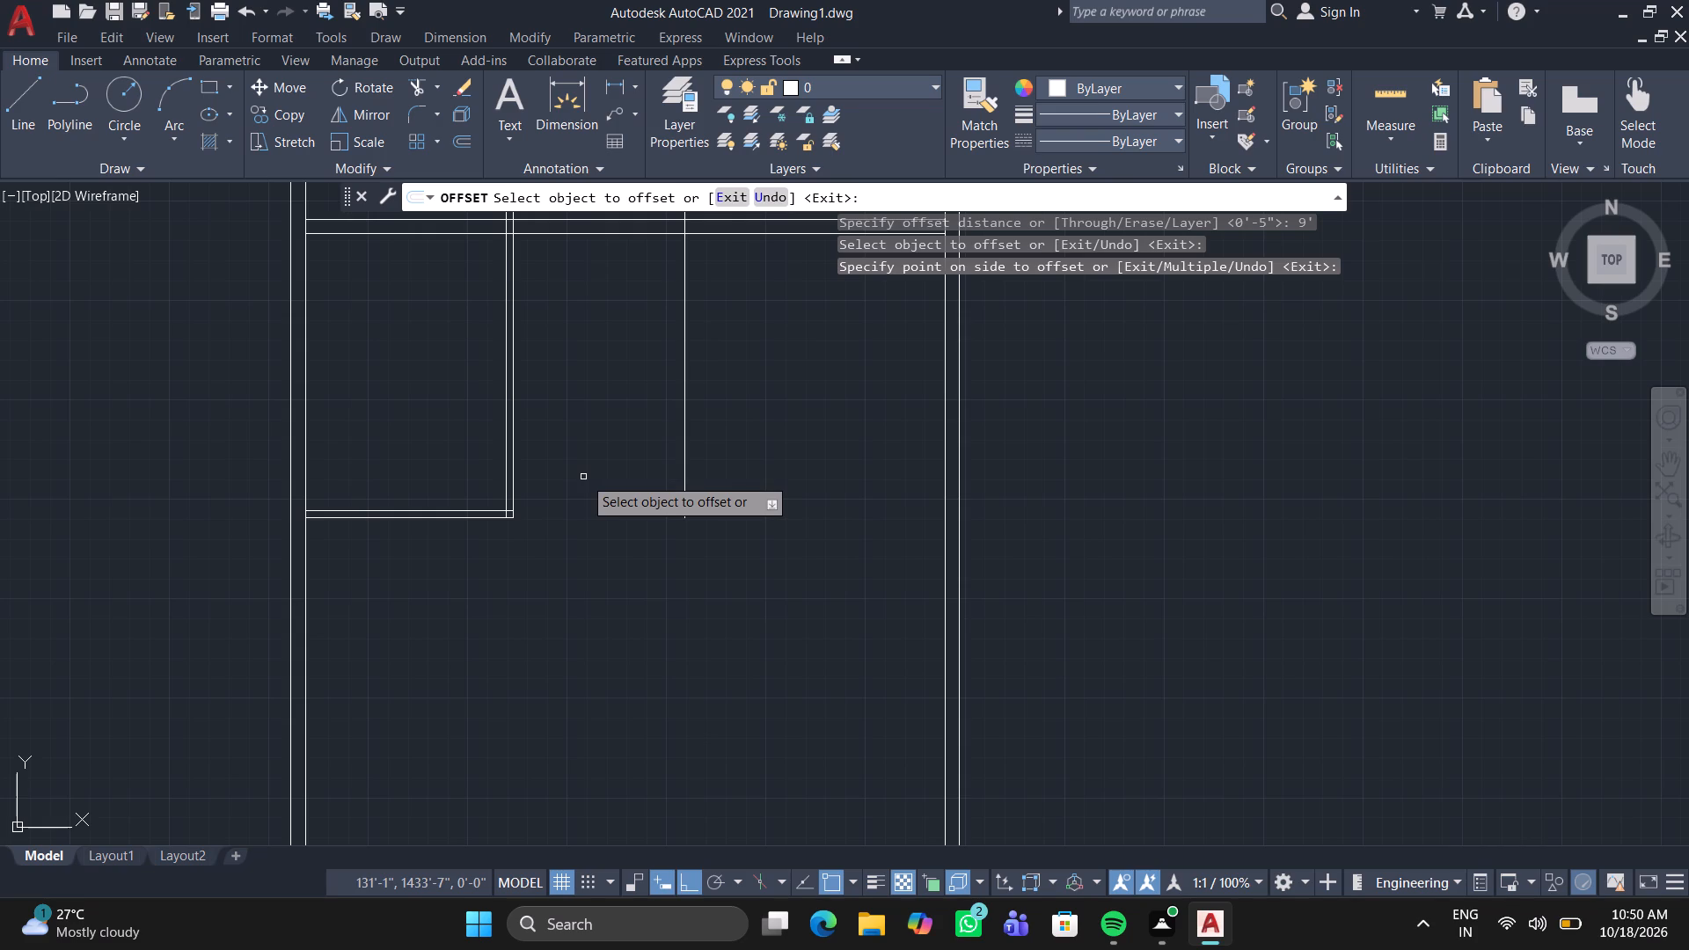
key("space")
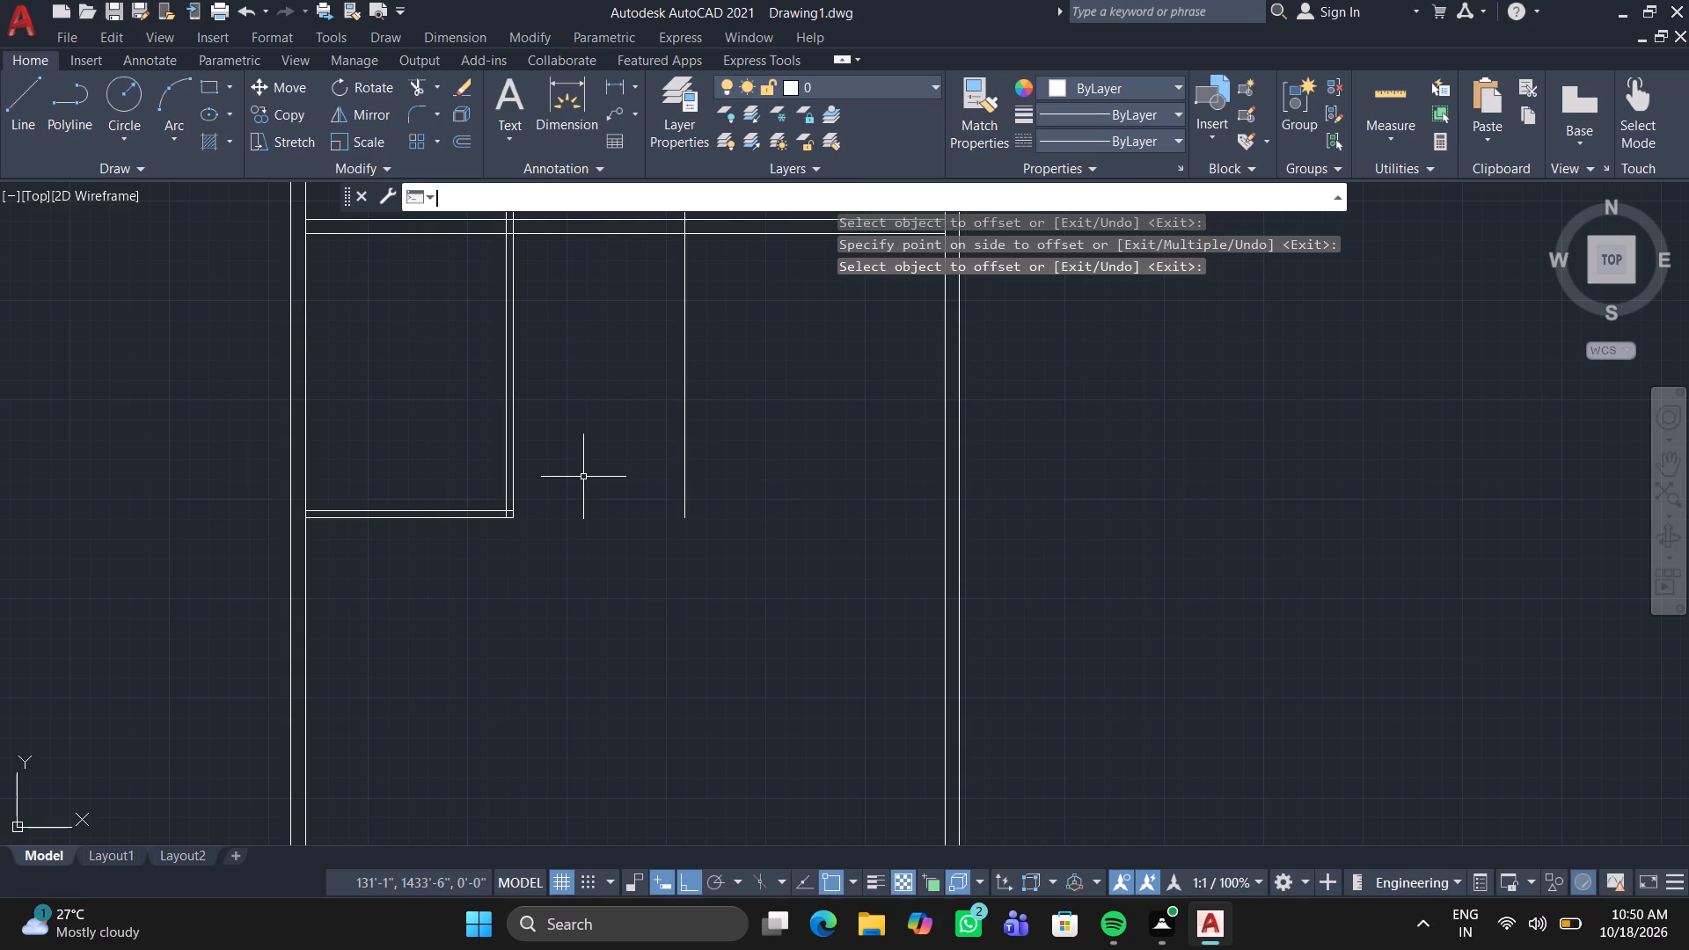
Offset the new vertical line 4.6" to the right to form a second vertical partition.
key("space")
type("4.6")
key("shift+quotedbl")
key("Return")
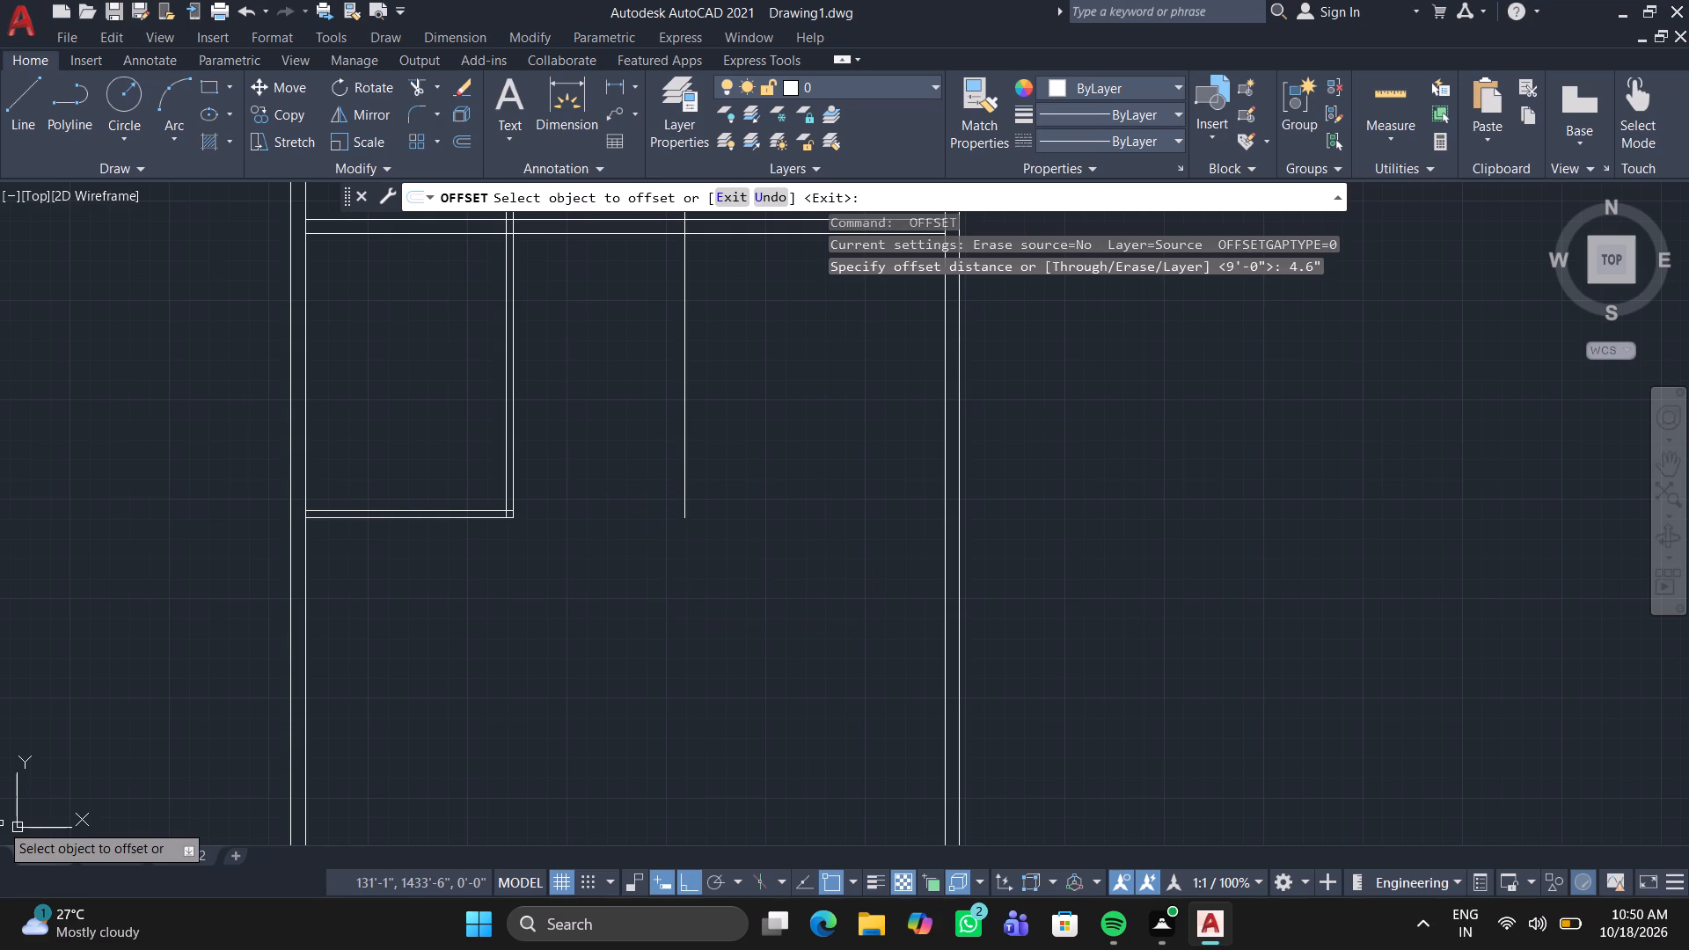
left_click(684, 496)
left_click(731, 501)
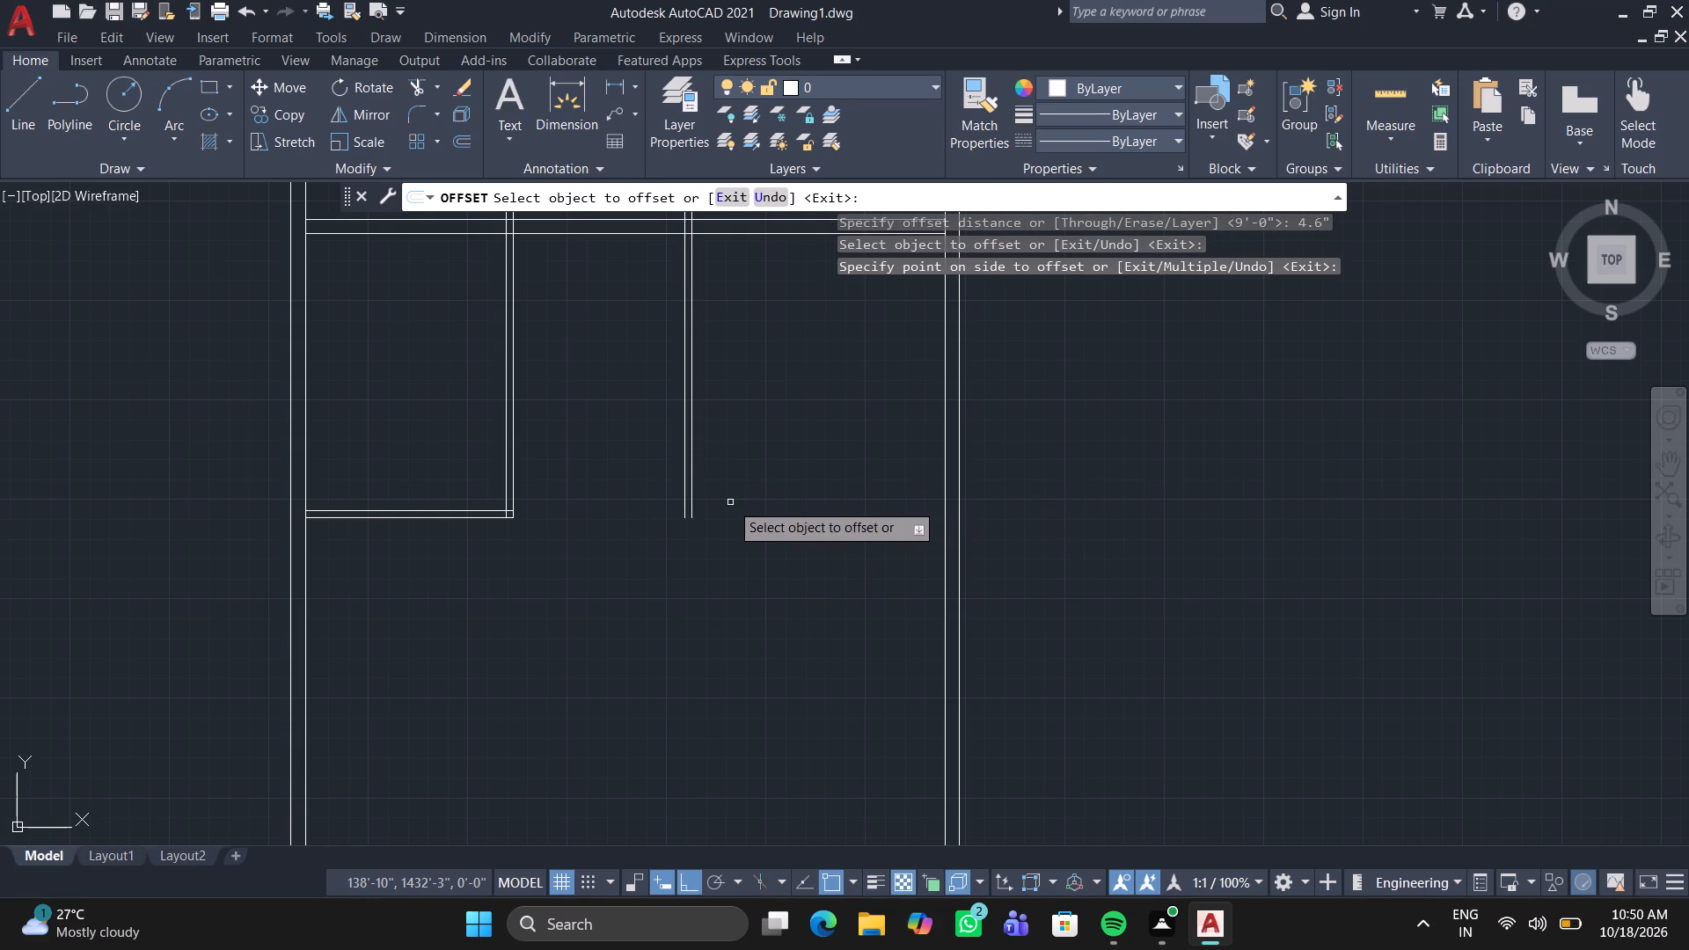
key("space")
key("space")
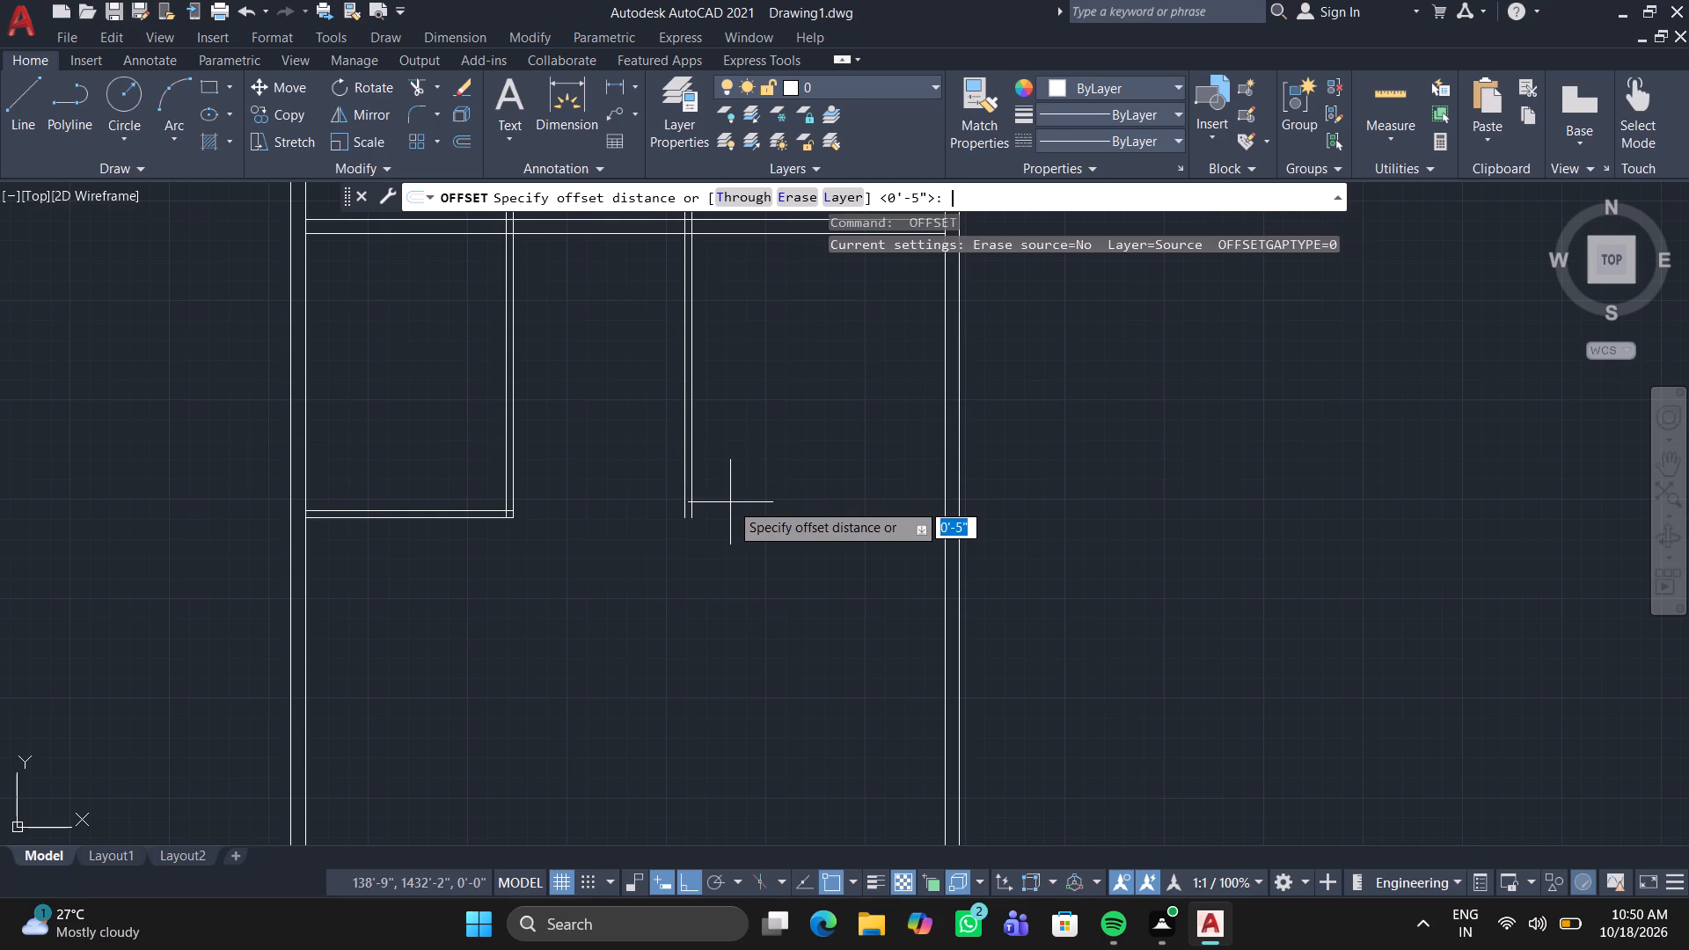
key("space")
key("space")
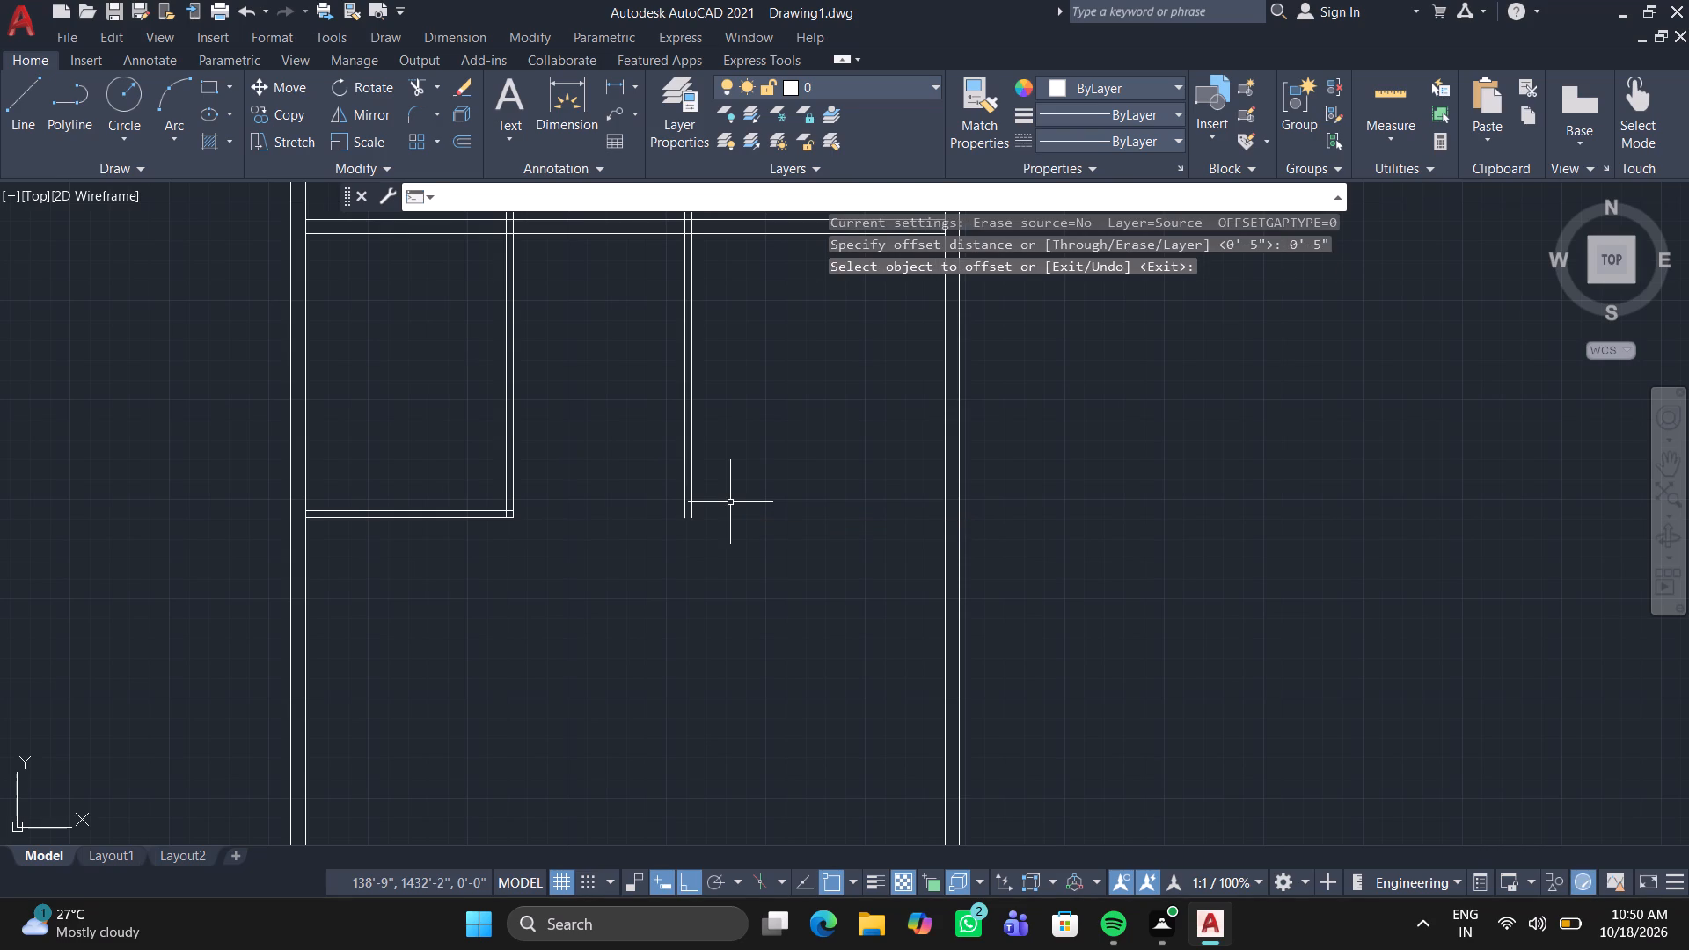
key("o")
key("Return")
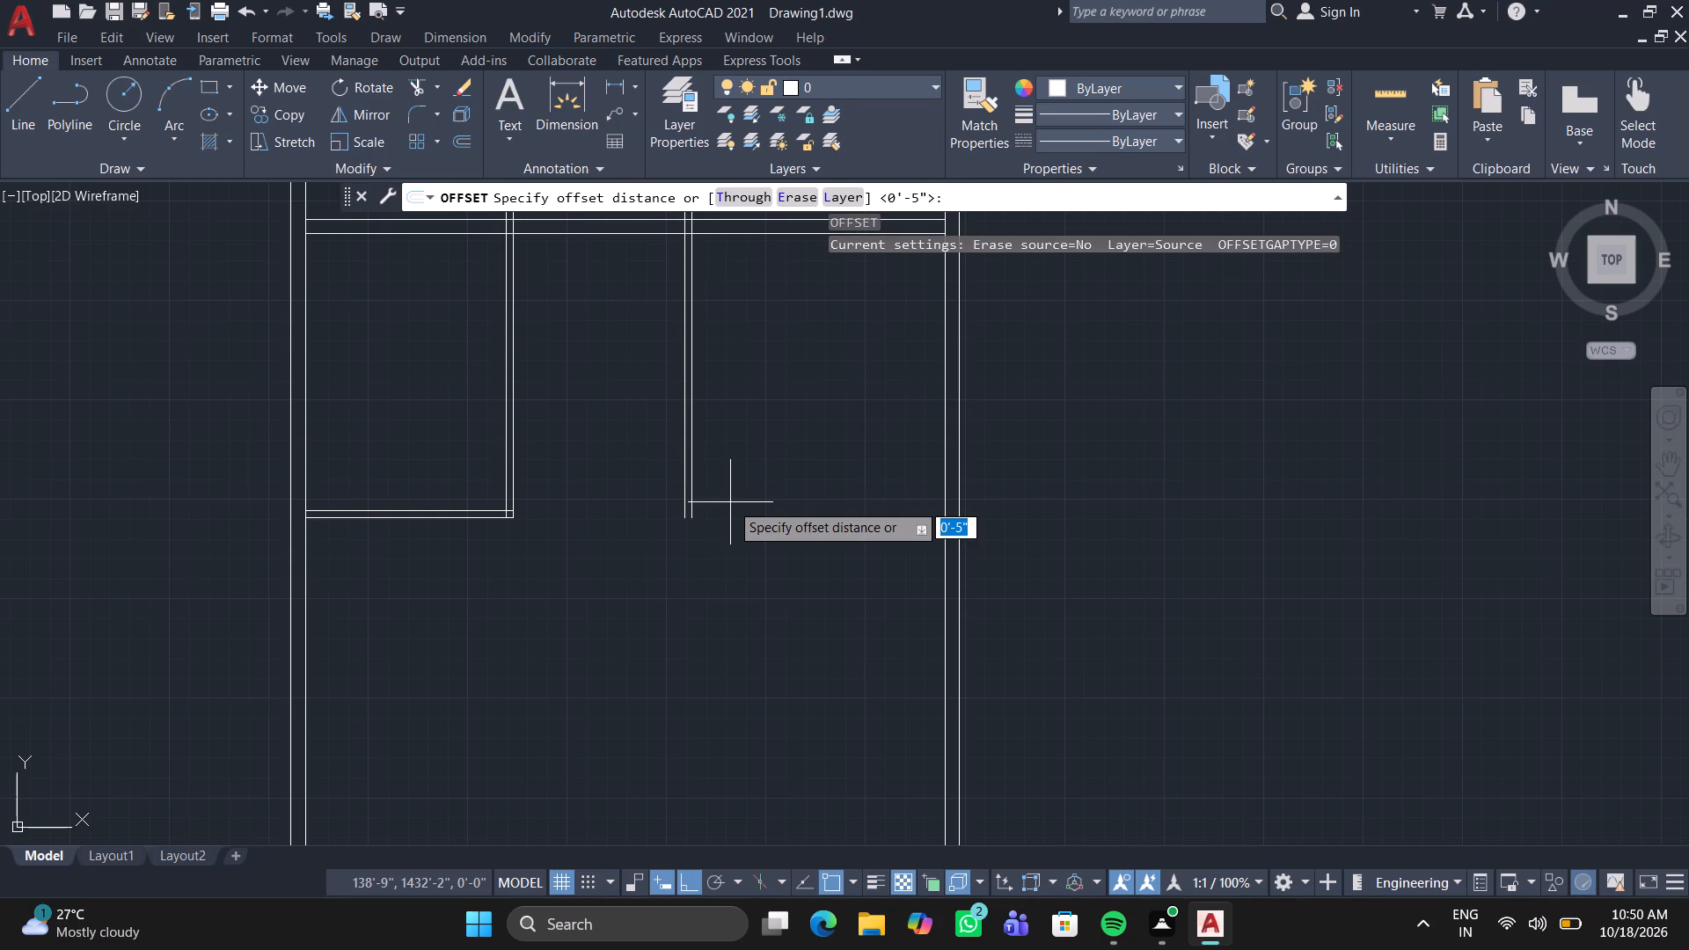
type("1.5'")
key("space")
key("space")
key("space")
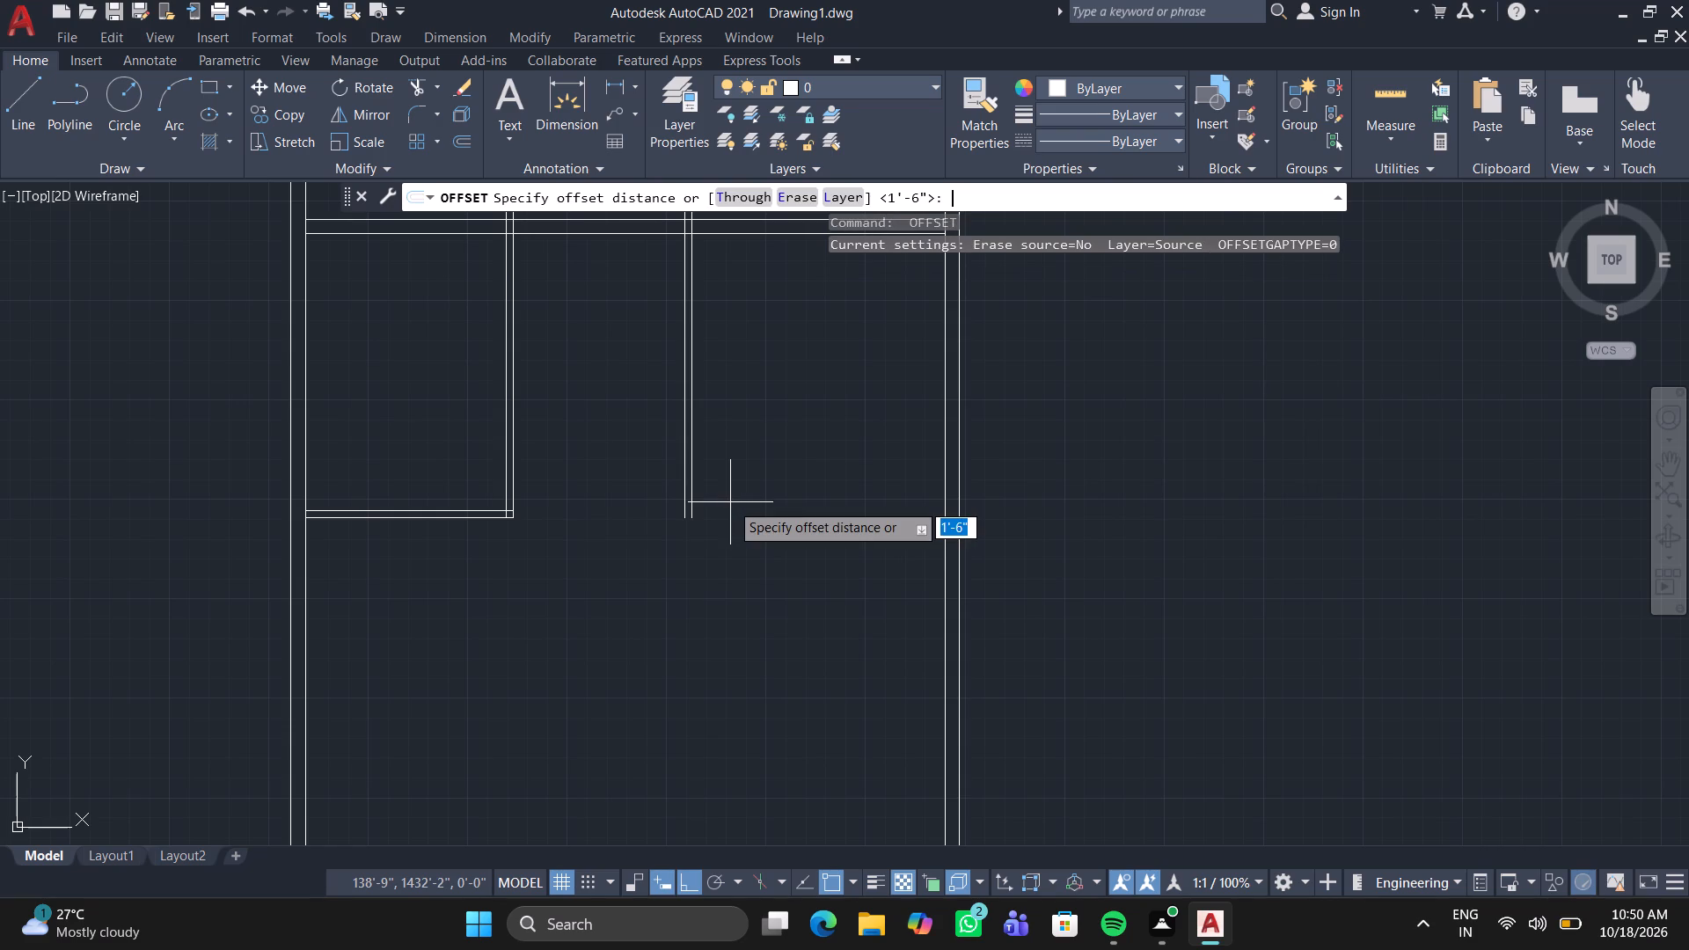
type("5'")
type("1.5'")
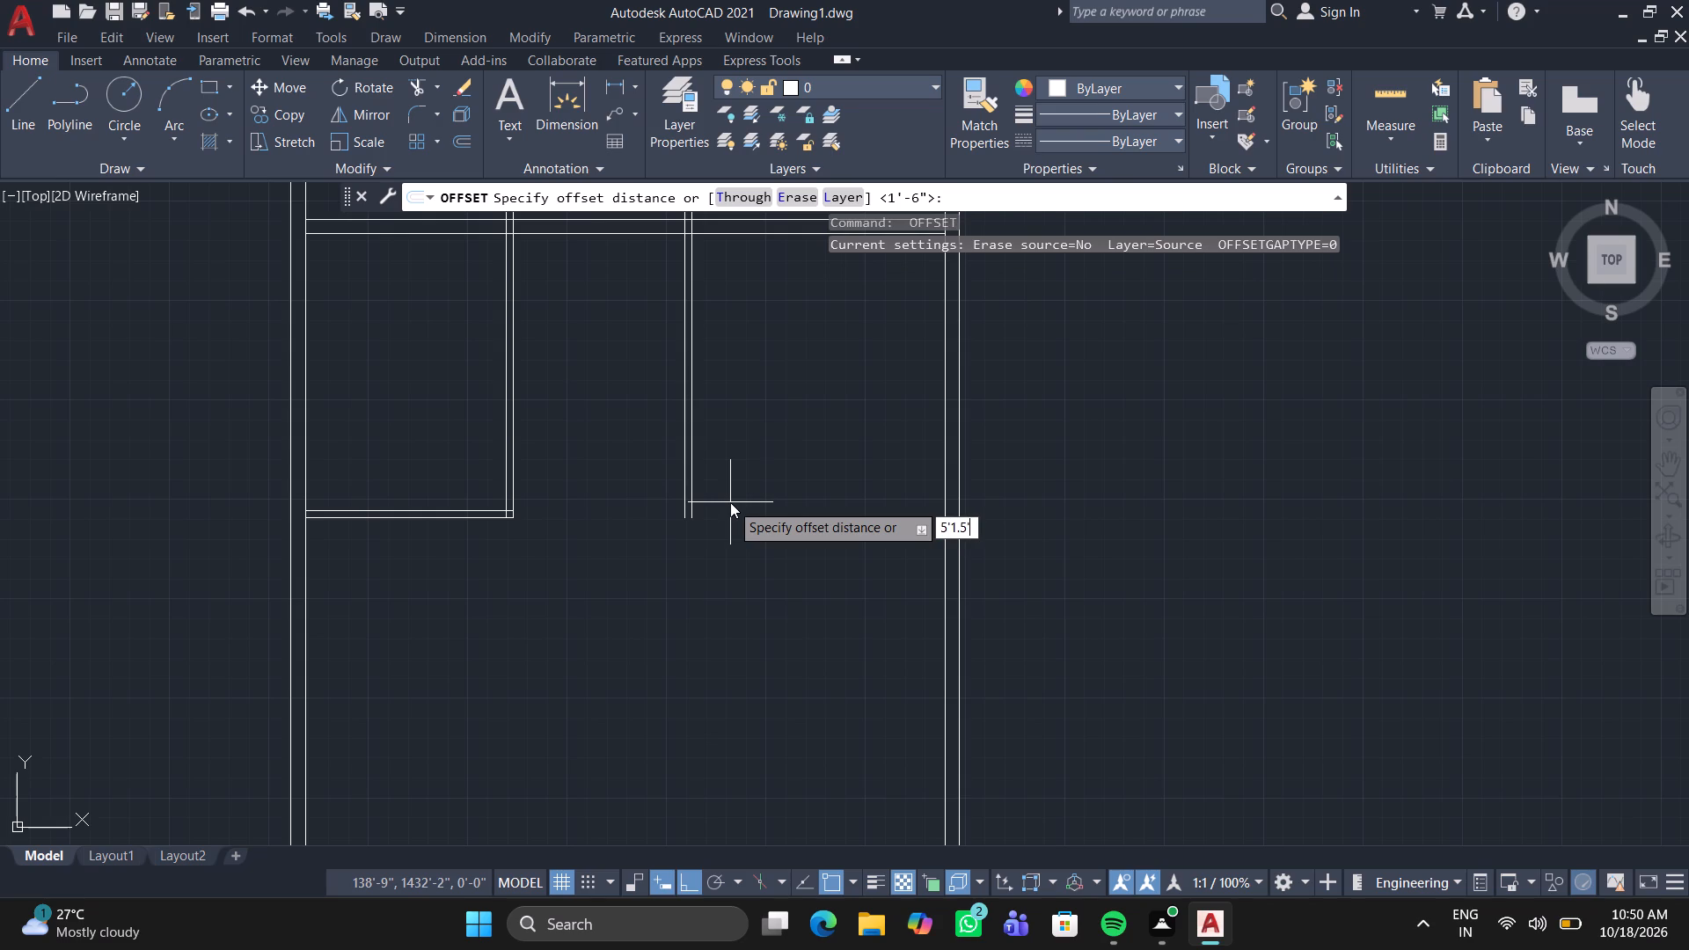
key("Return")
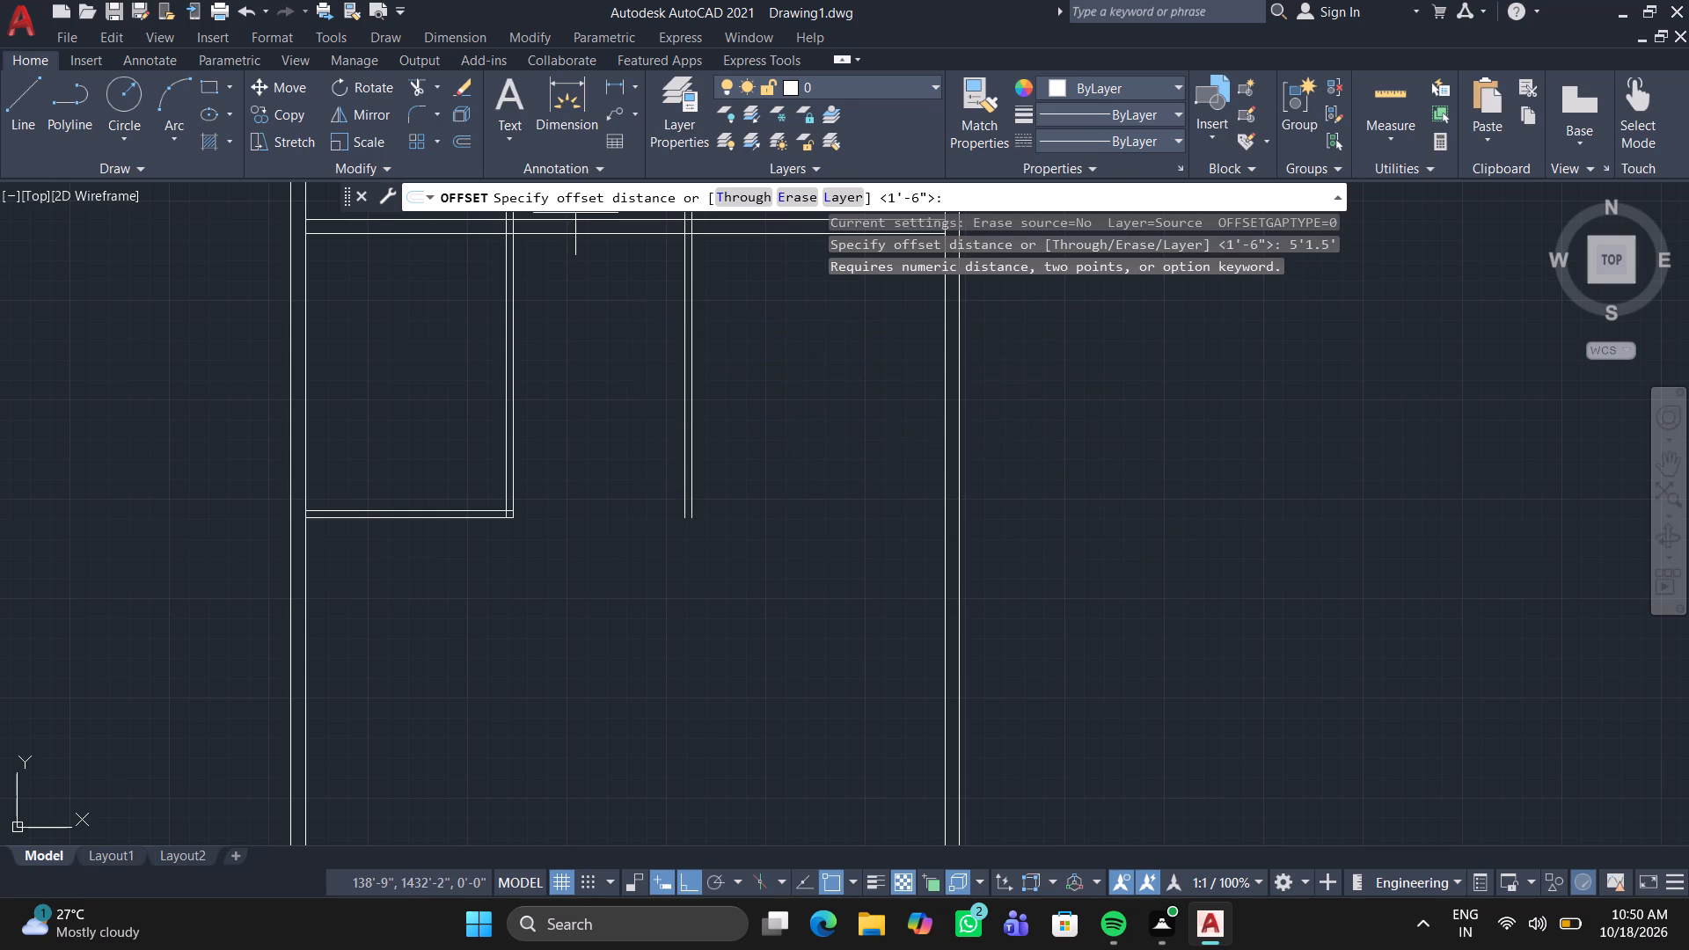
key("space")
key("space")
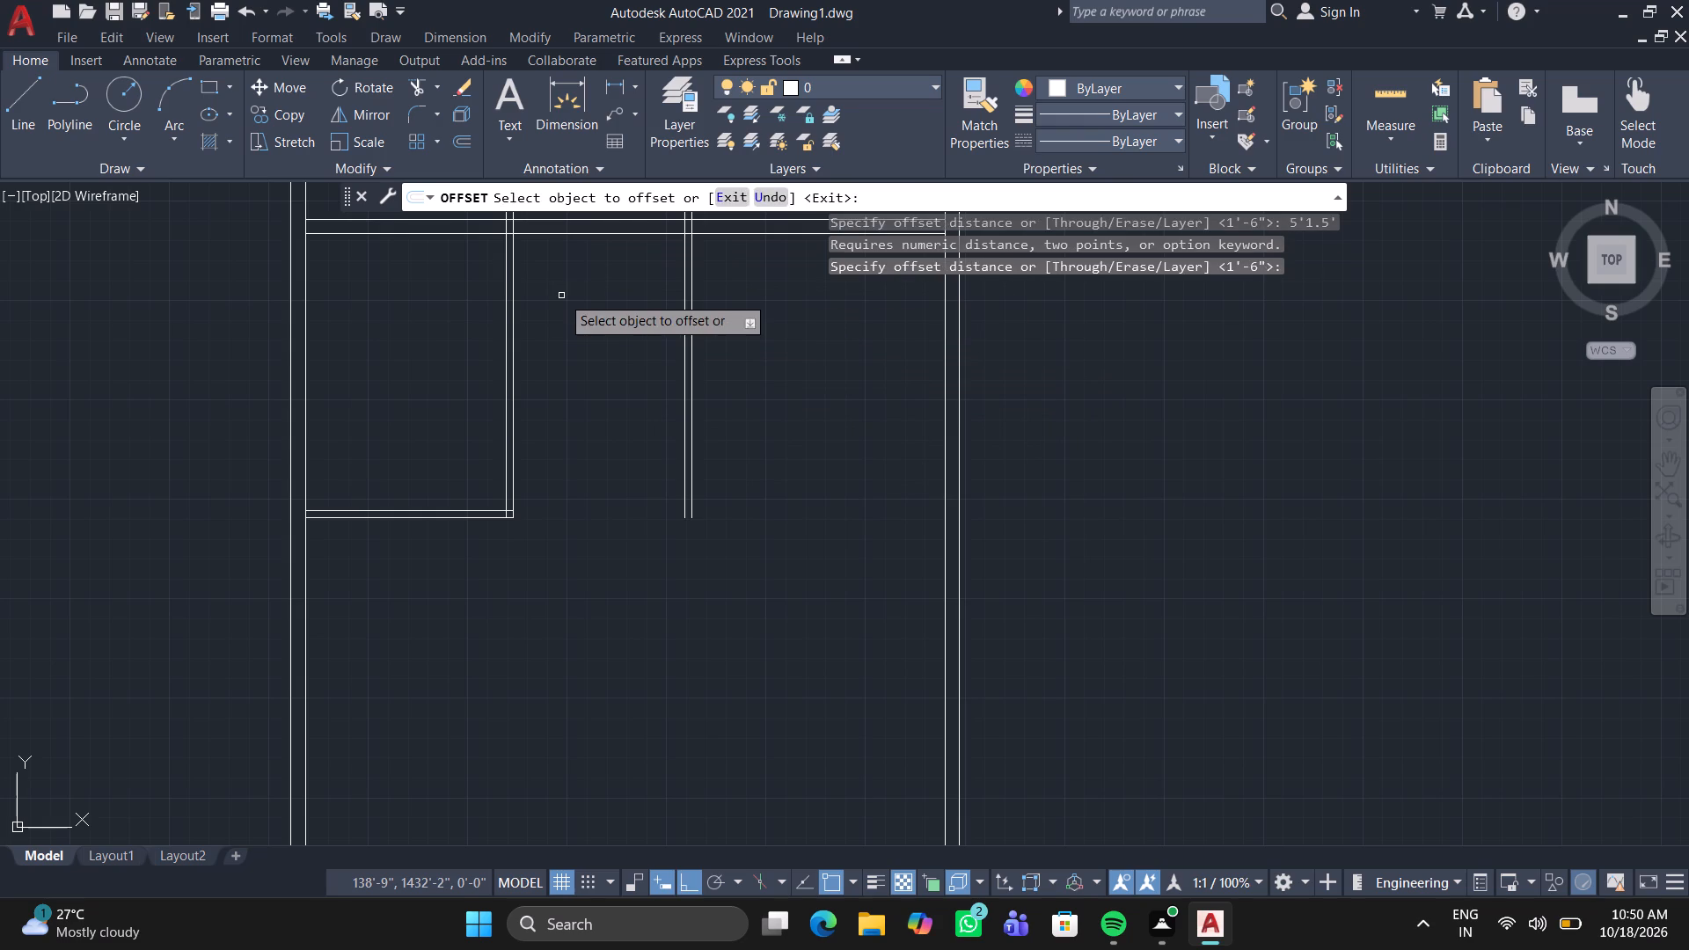
Offset the lower line of the 9" horizontal interior wall 5'1.5" downward.
key("space")
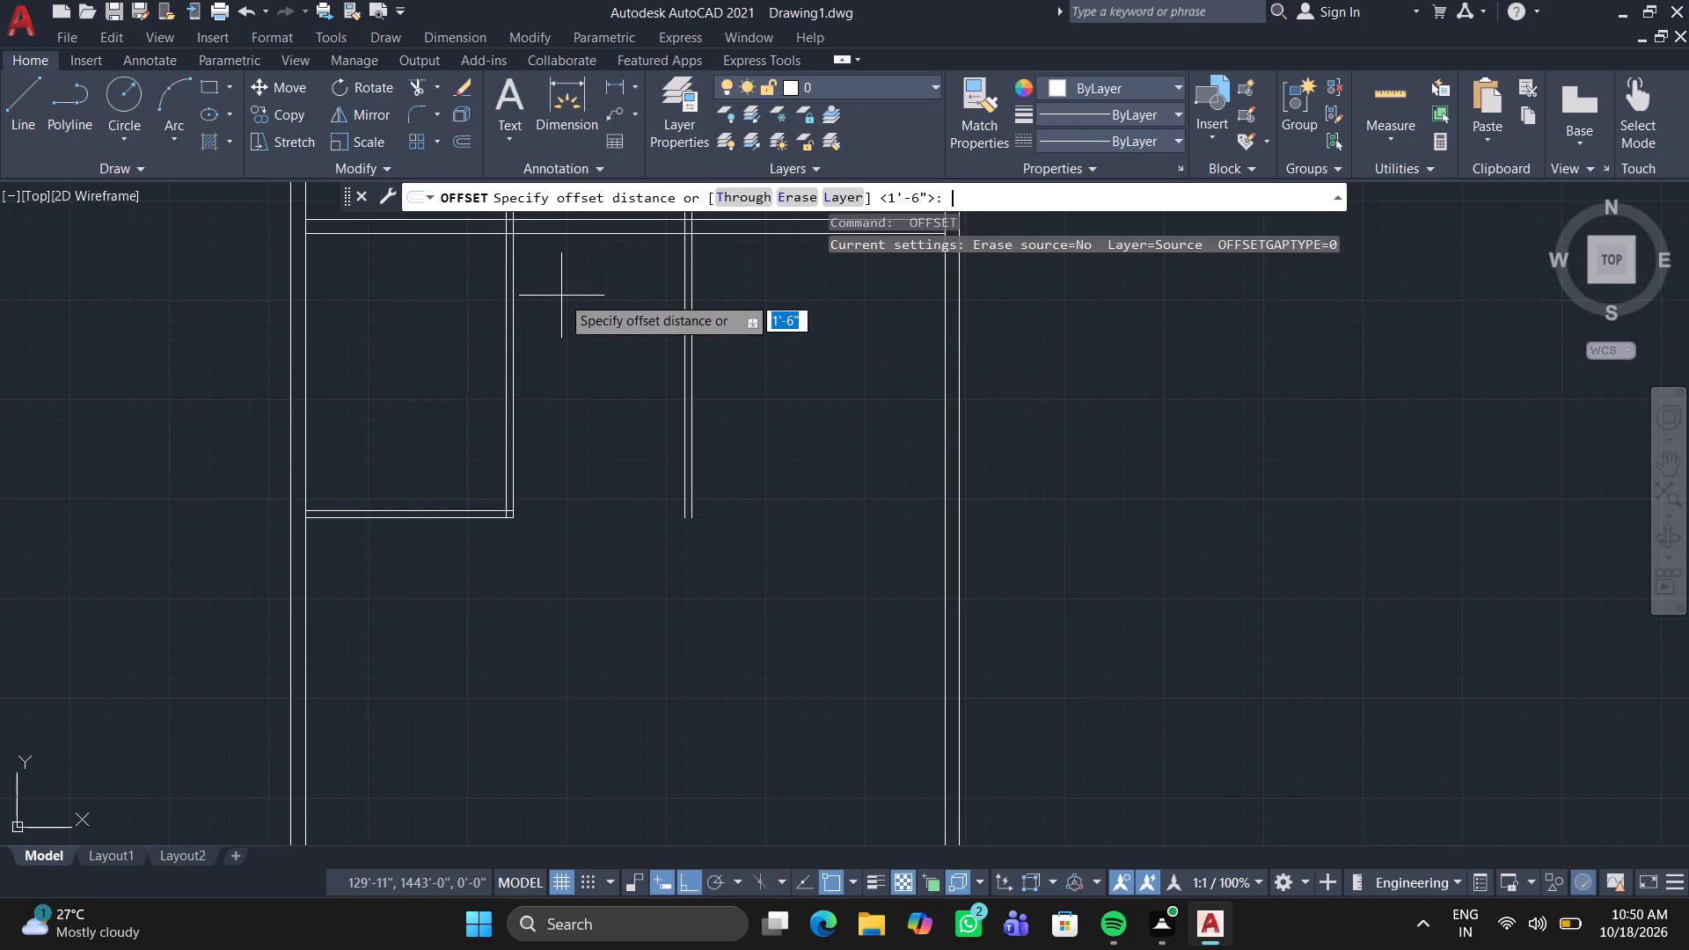
type("5'")
type("1.5")
key("shift+quotedbl")
key("Return")
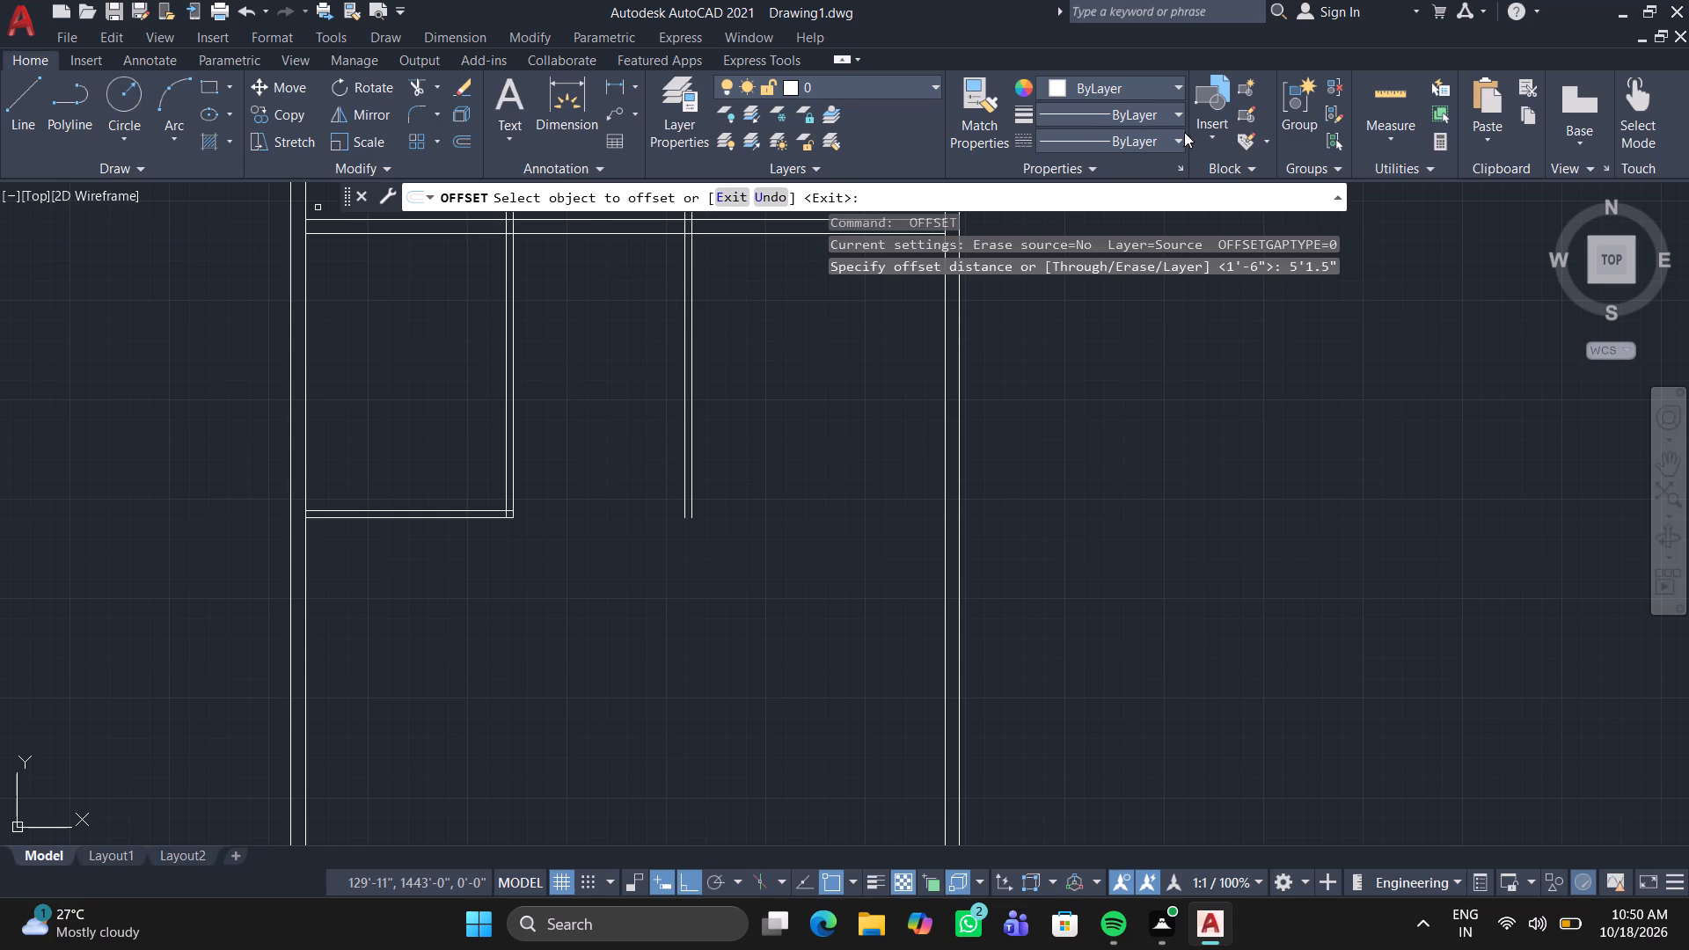
left_click(645, 235)
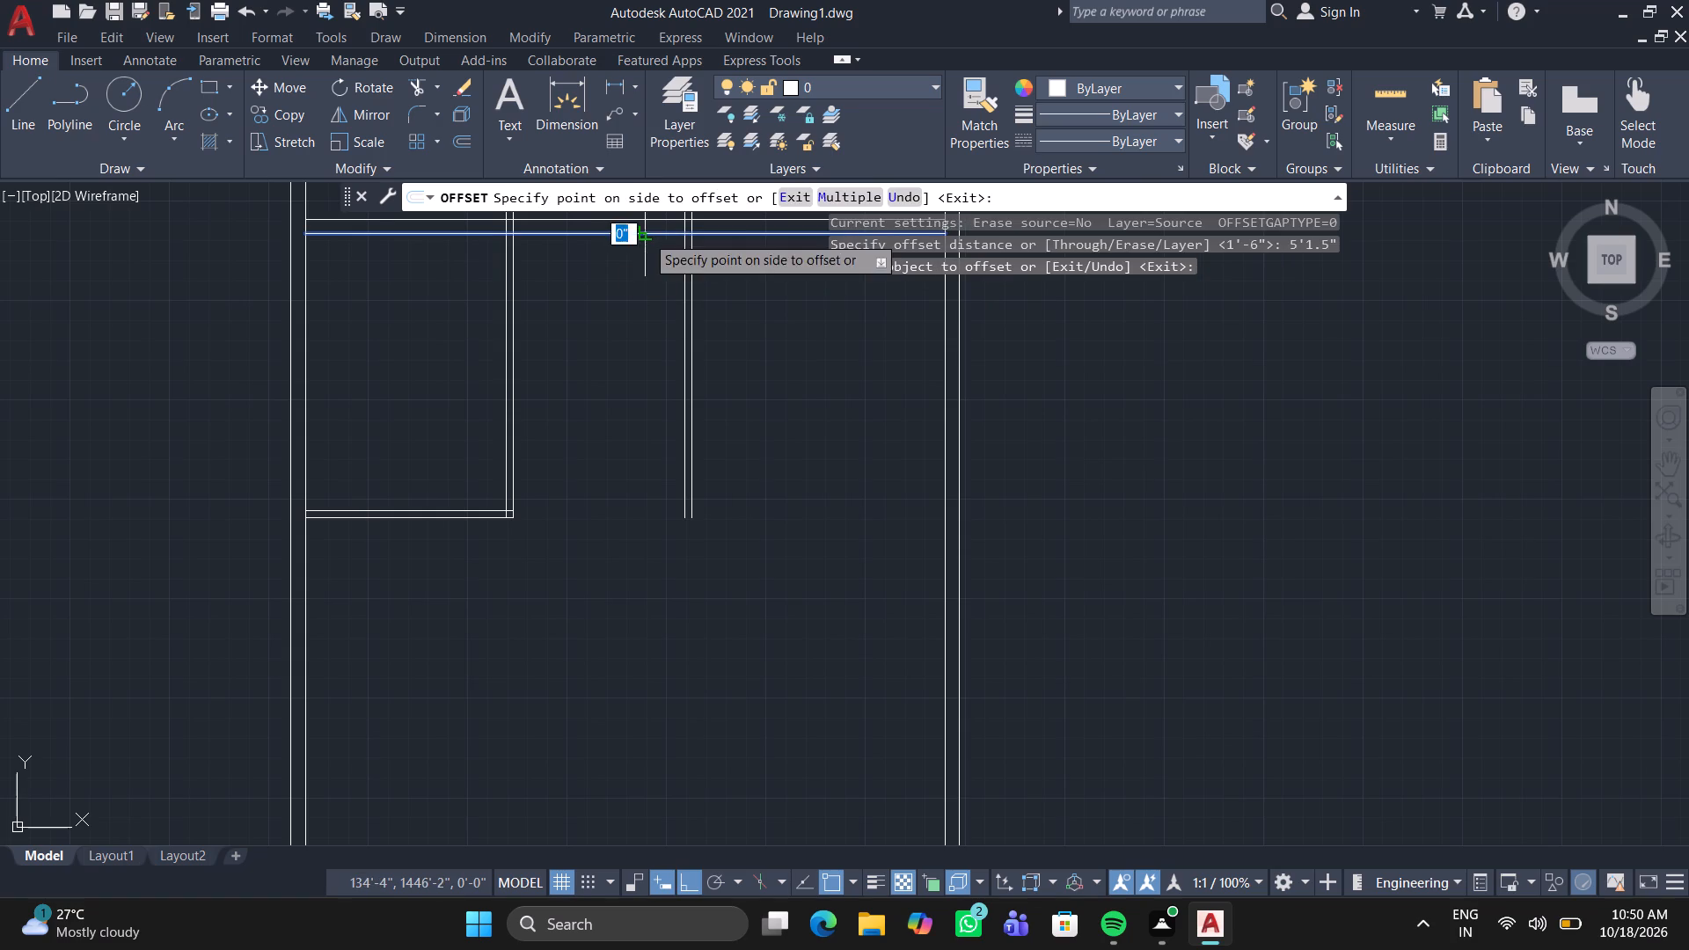
left_click(563, 435)
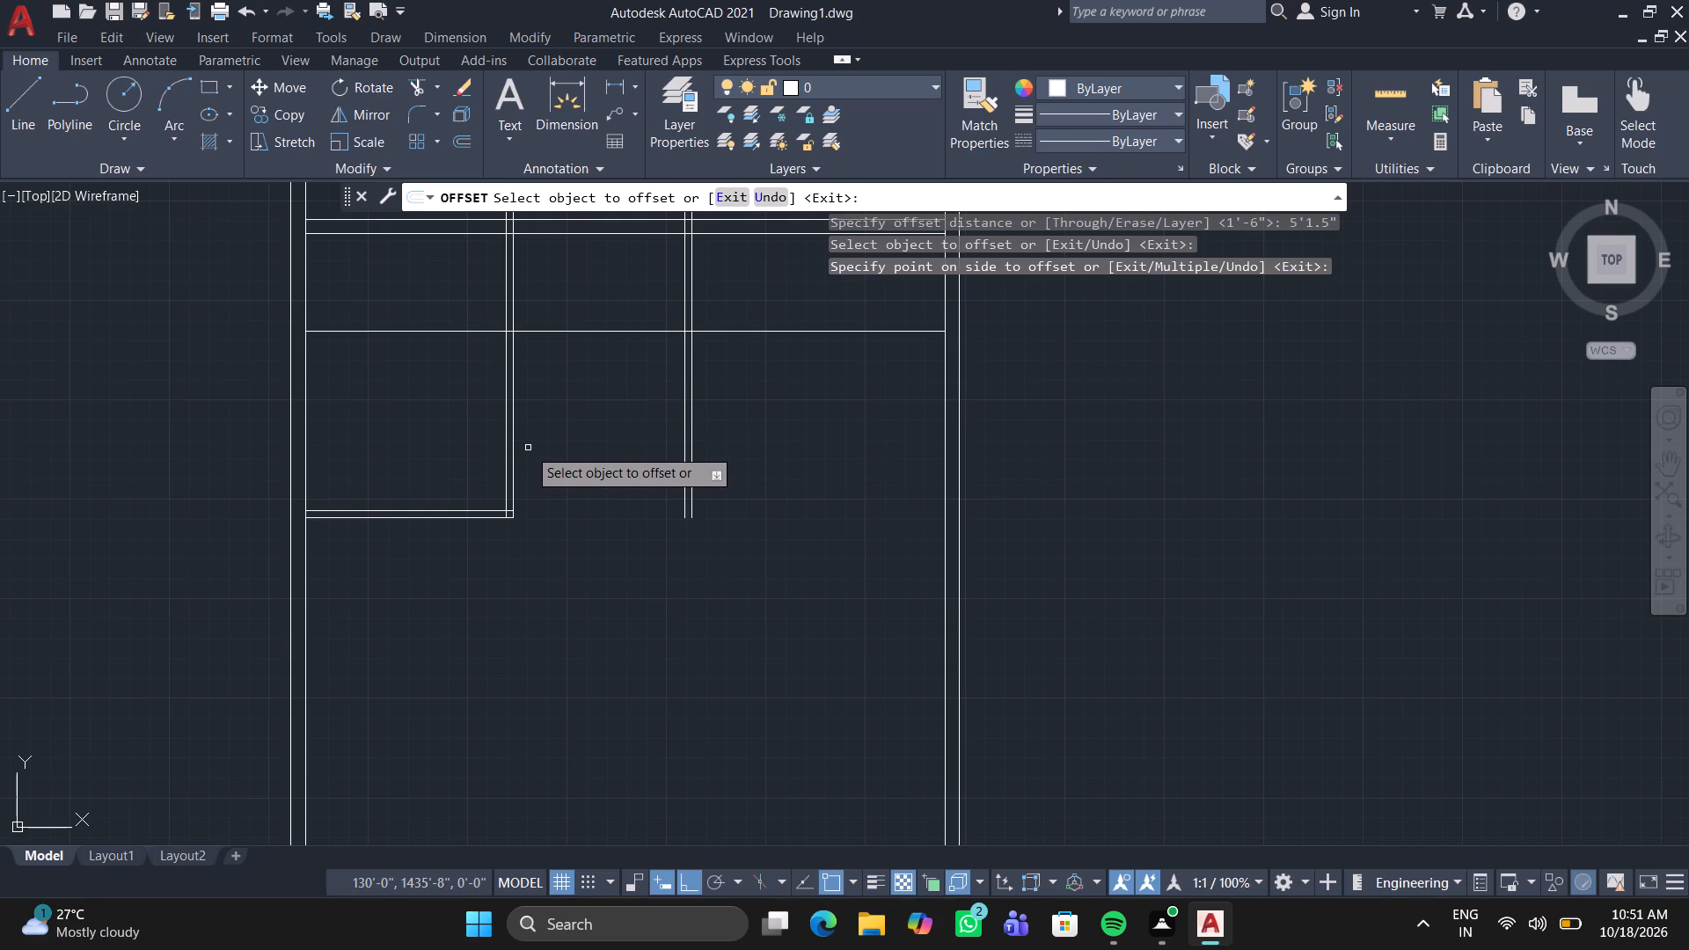
key("Escape")
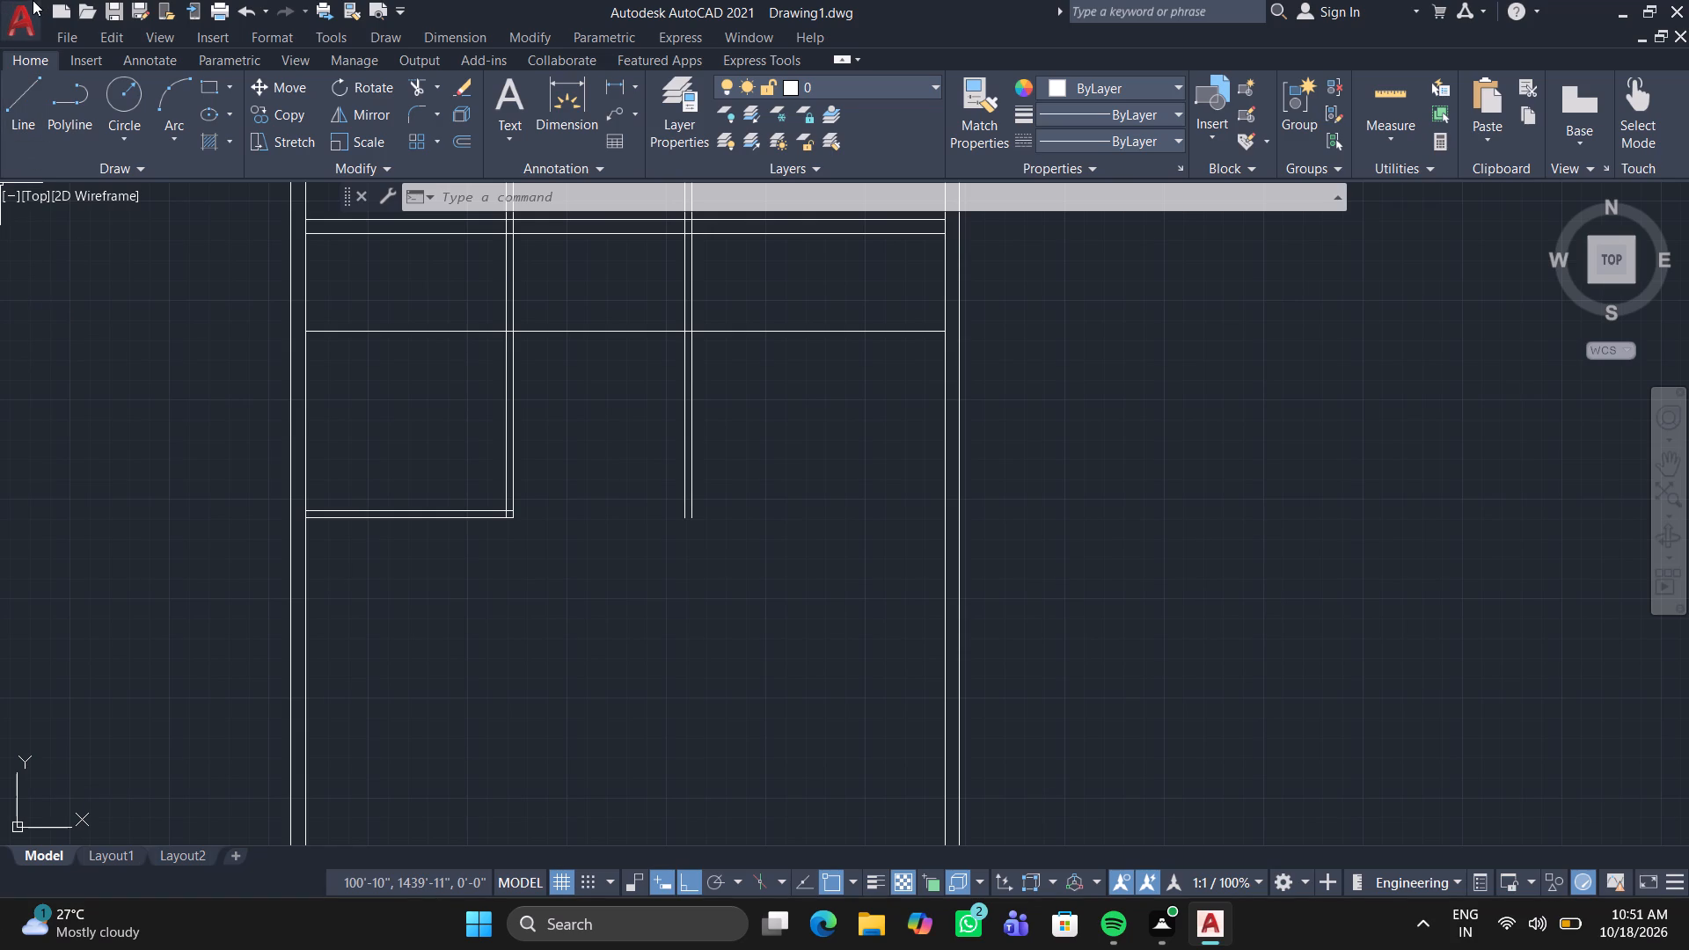
Trim both vertical partitions' lines out of the 5' strip between the top outer wall and the 9" horizontal wall.
scroll(33, 0, "down", 3)
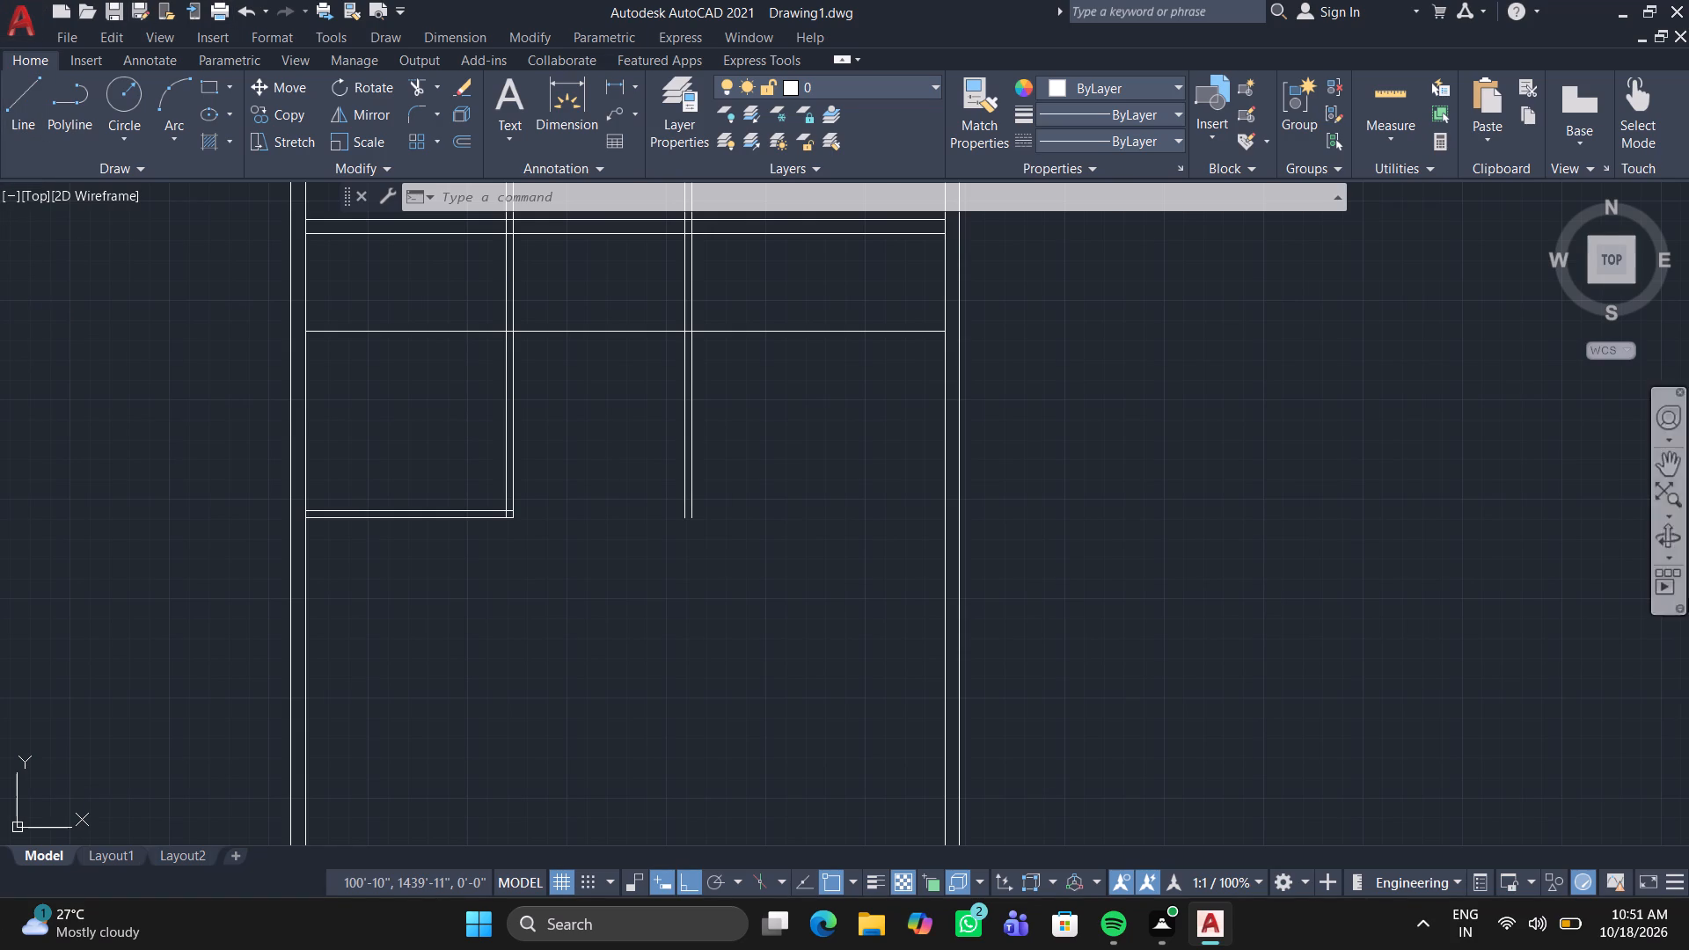
middle_click_drag(613, 588, 407, 690)
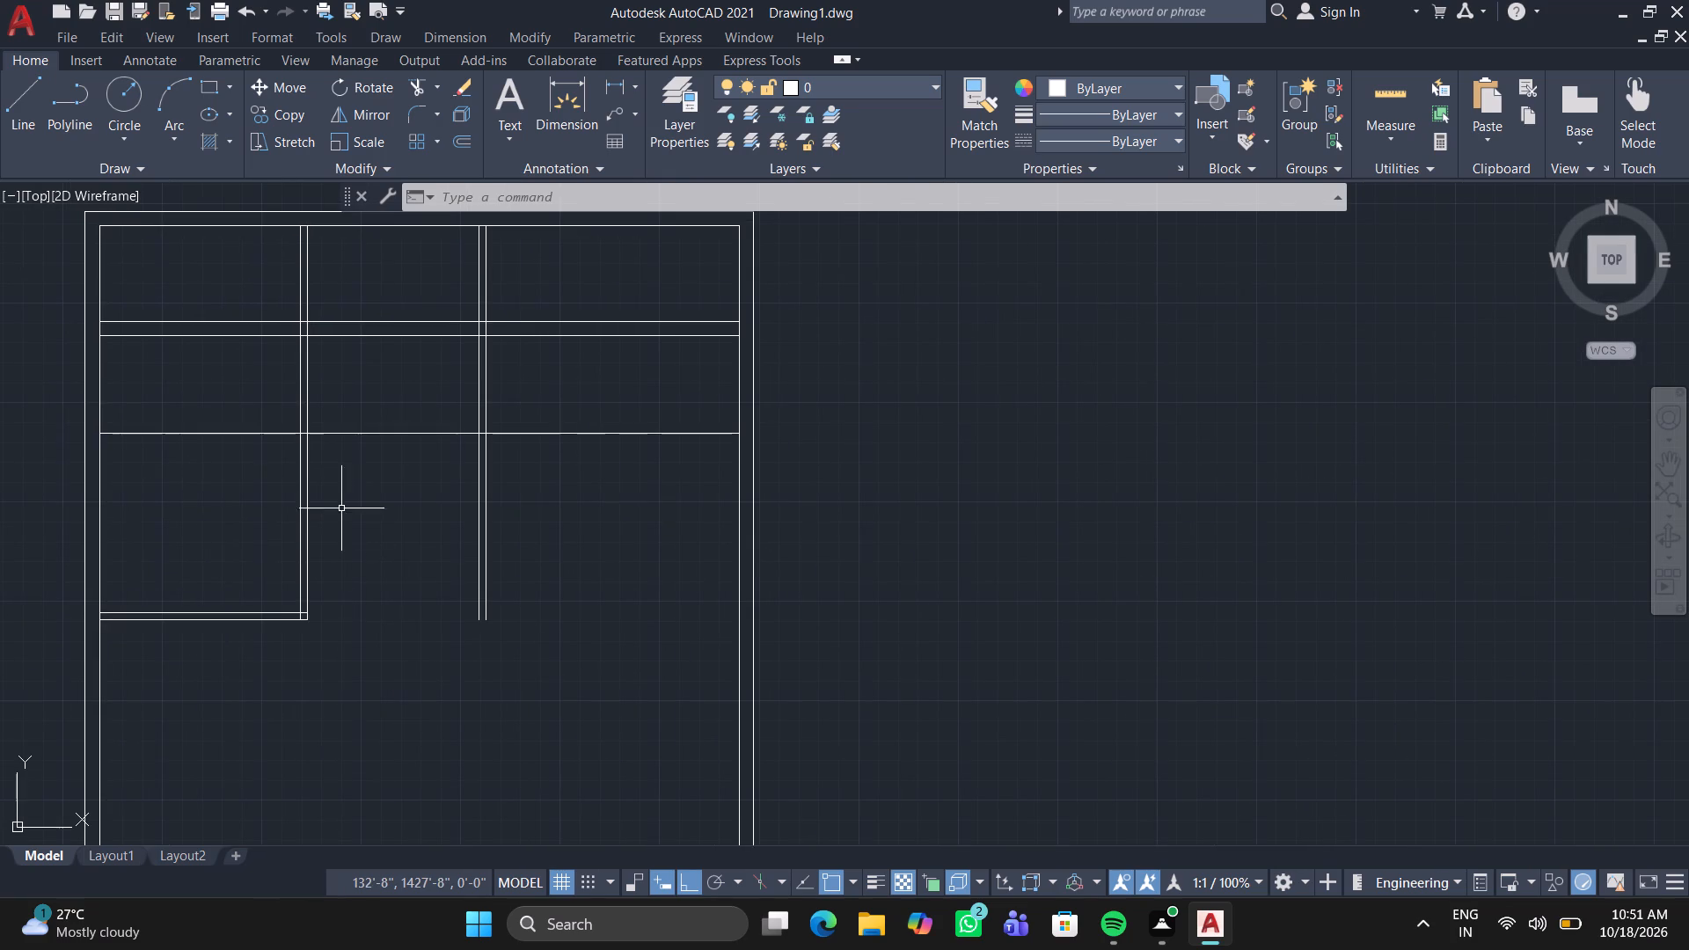
left_click(414, 84)
left_click_drag(534, 269, 243, 268)
key("Return")
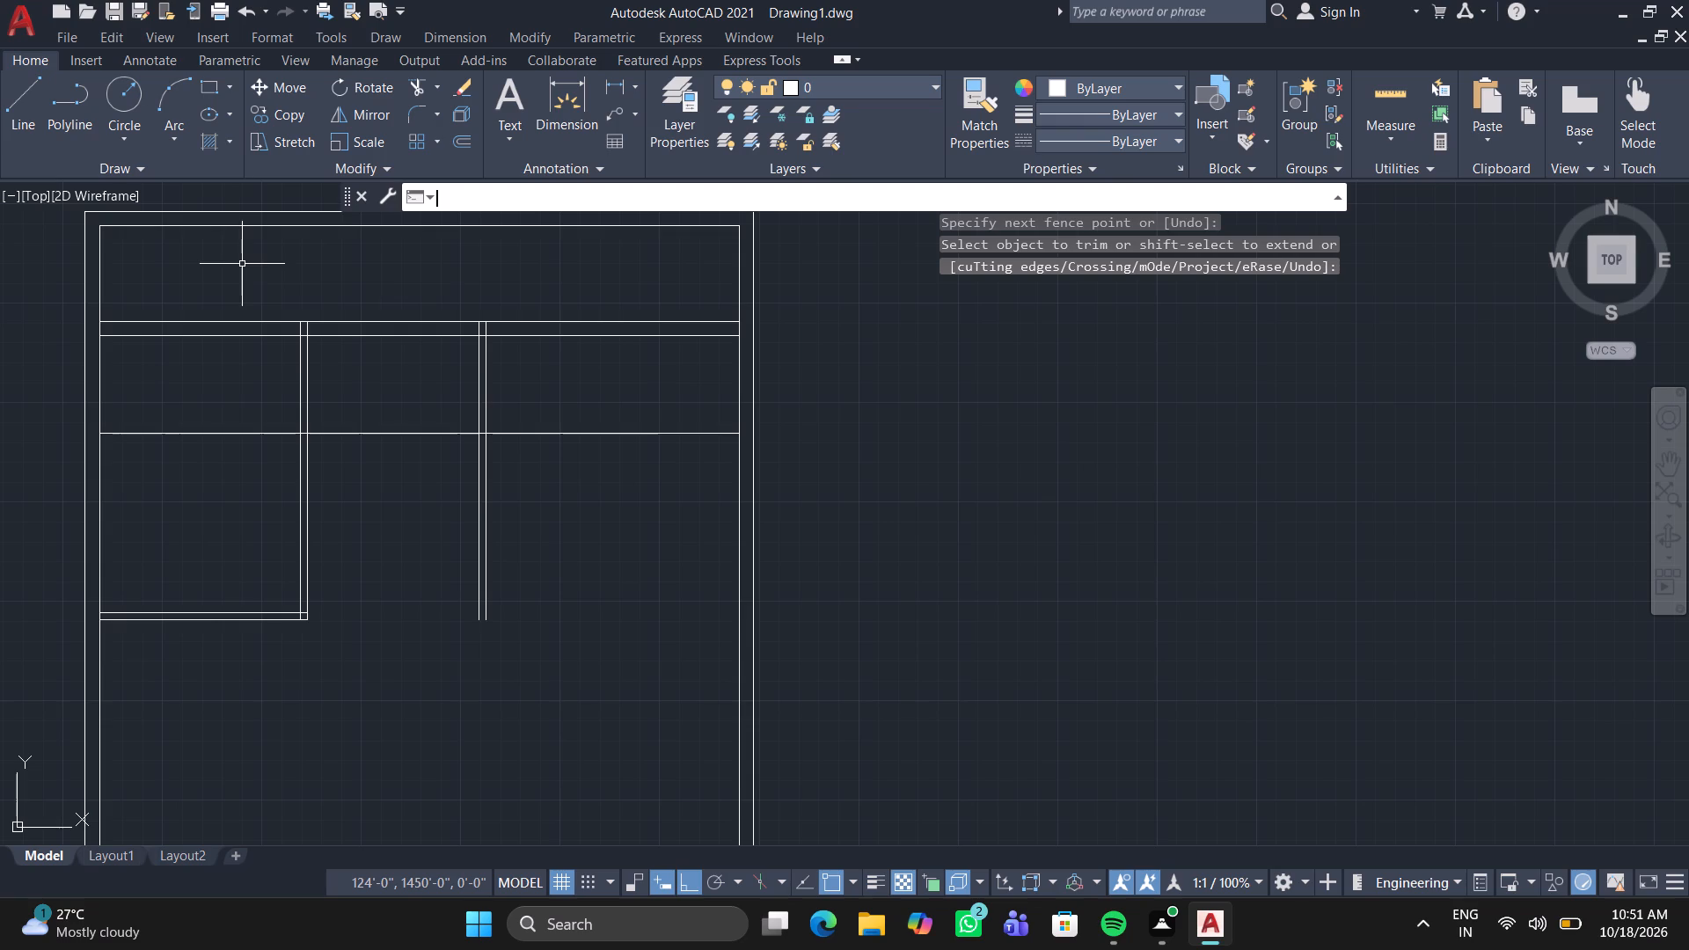
Trim the new horizontal line out of the room between the left outer wall and the first vertical partition.
left_click(413, 88)
left_click_drag(184, 415, 187, 488)
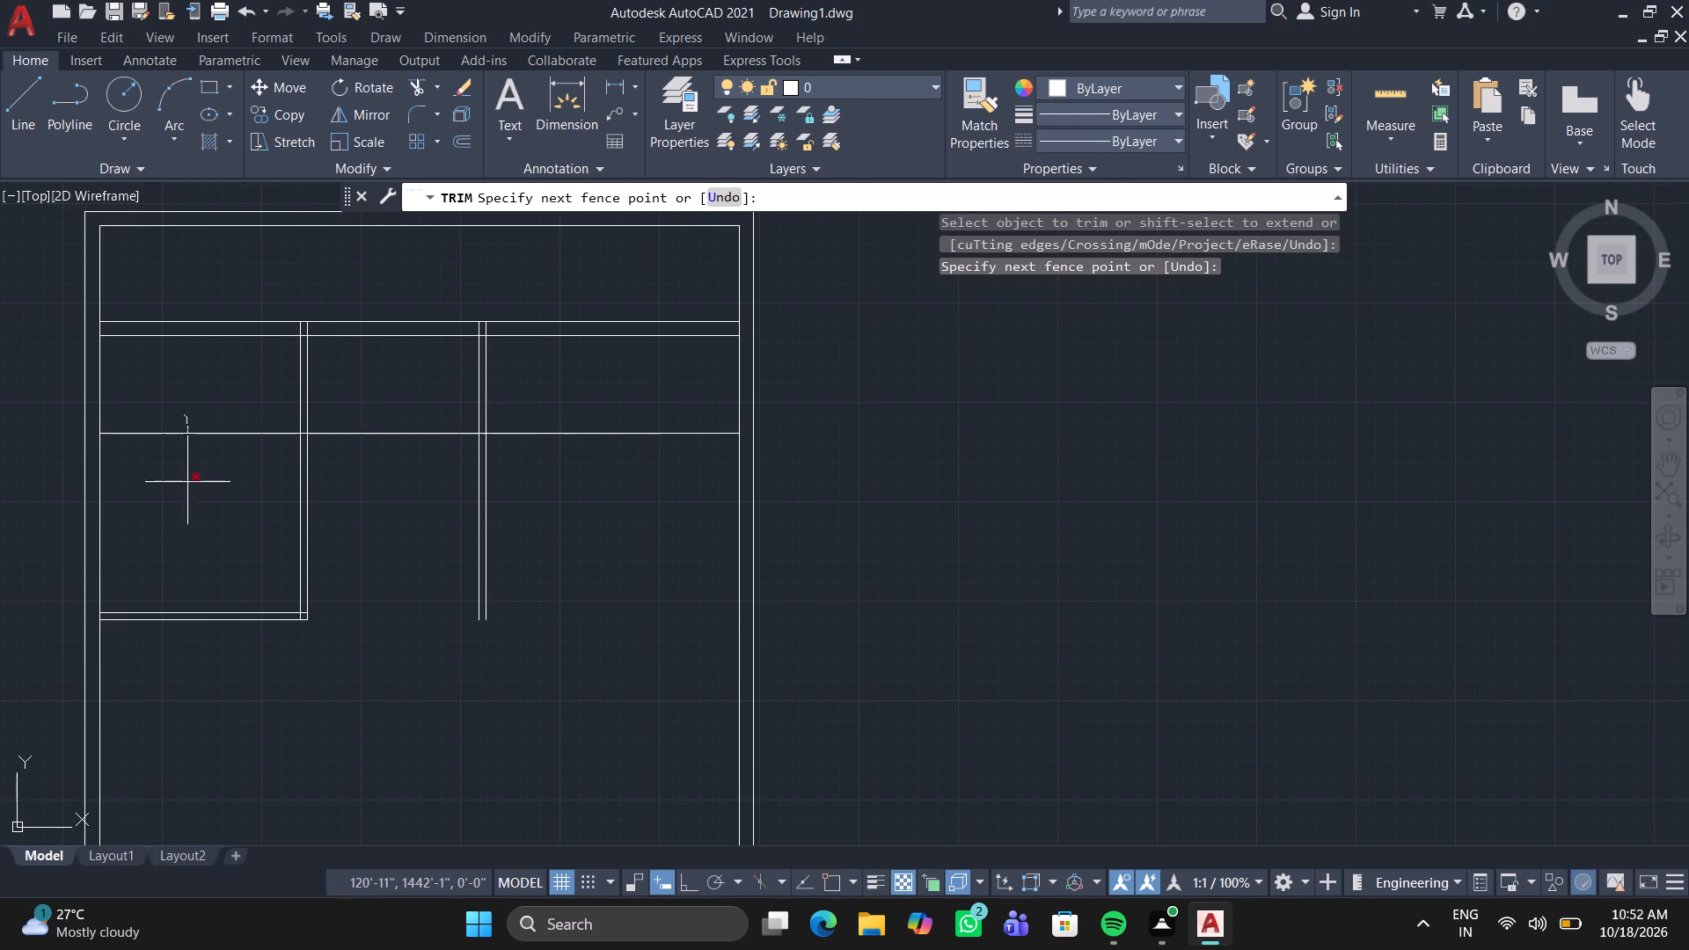
left_click_drag(187, 488, 187, 500)
key("Return")
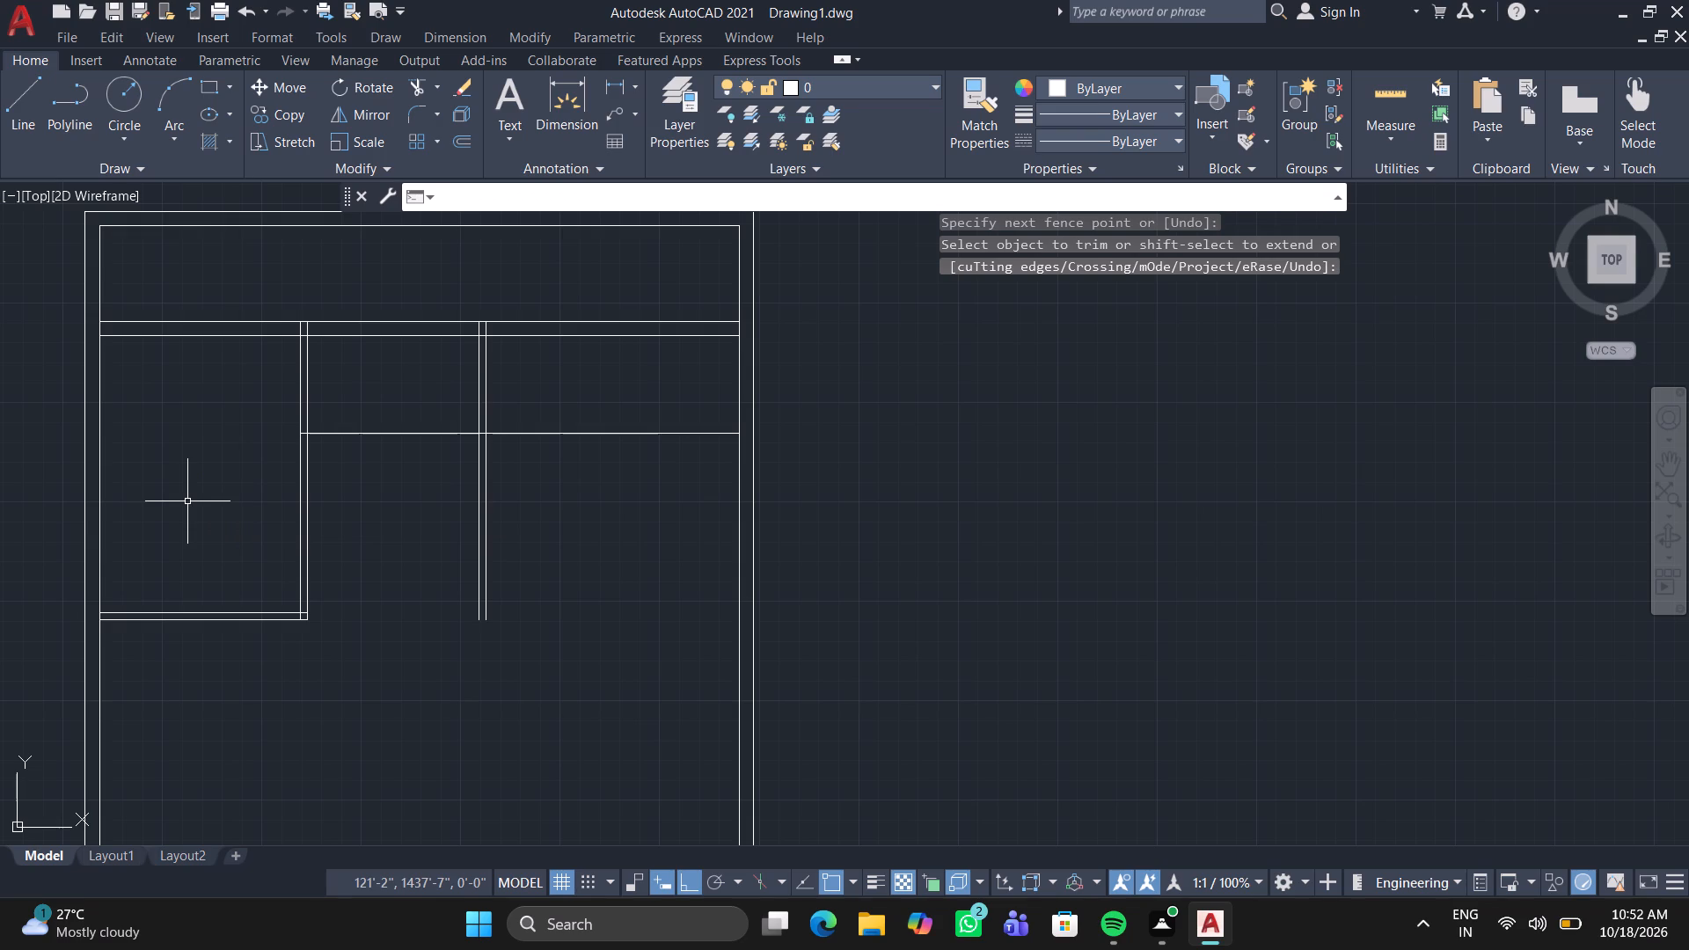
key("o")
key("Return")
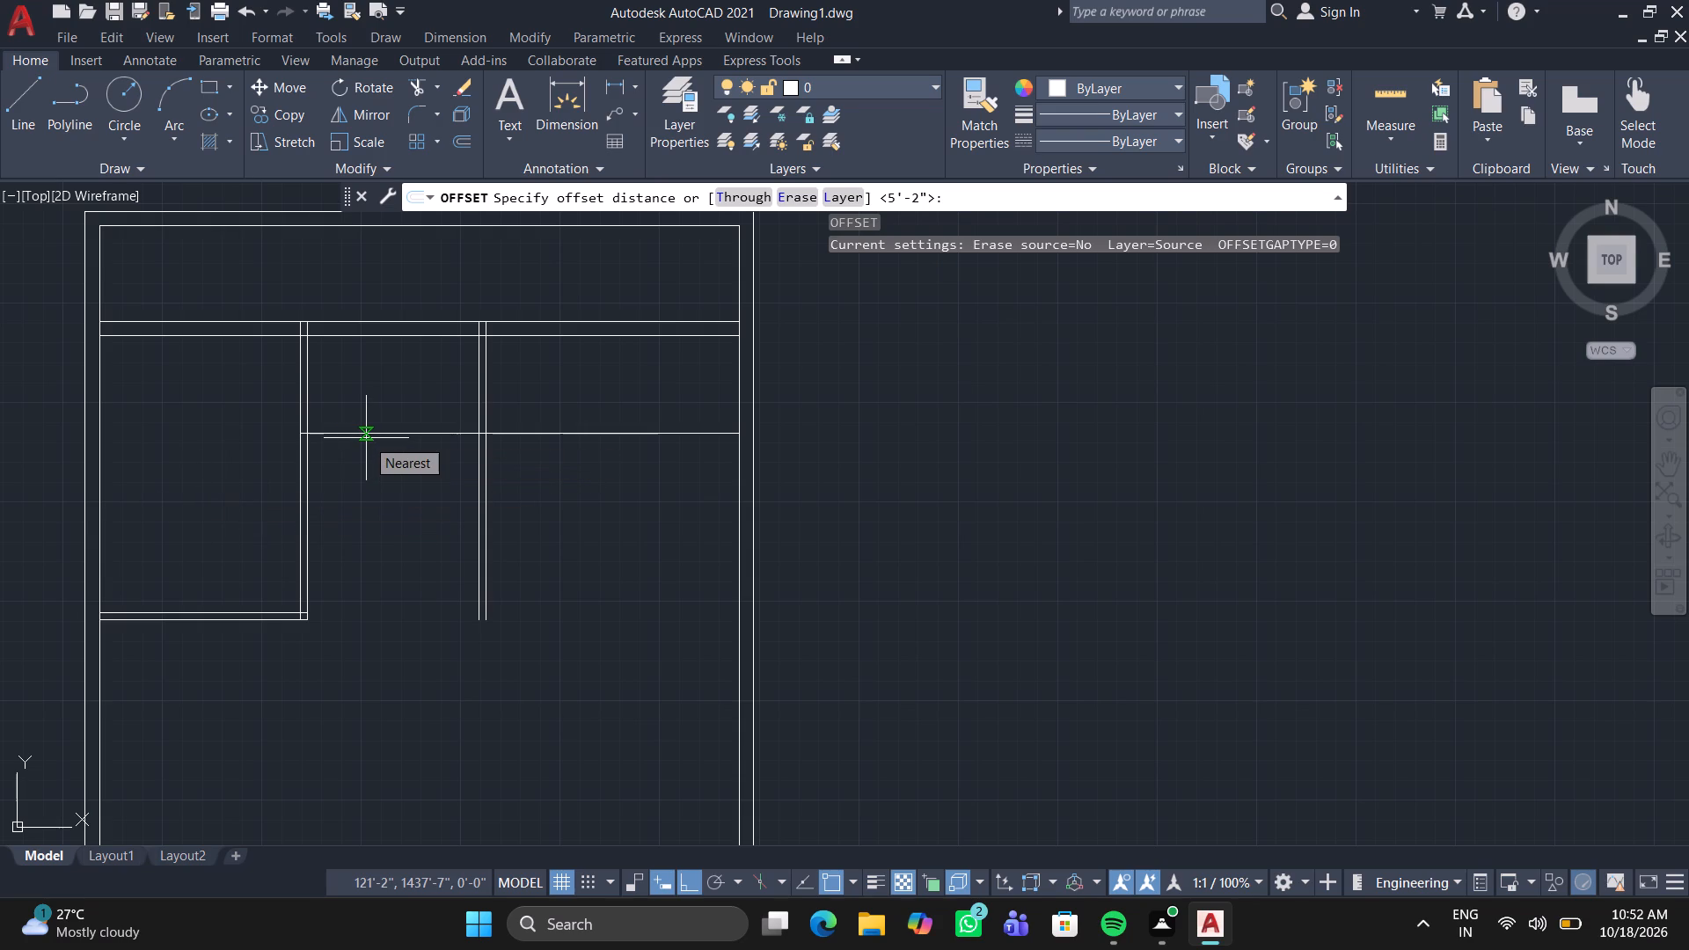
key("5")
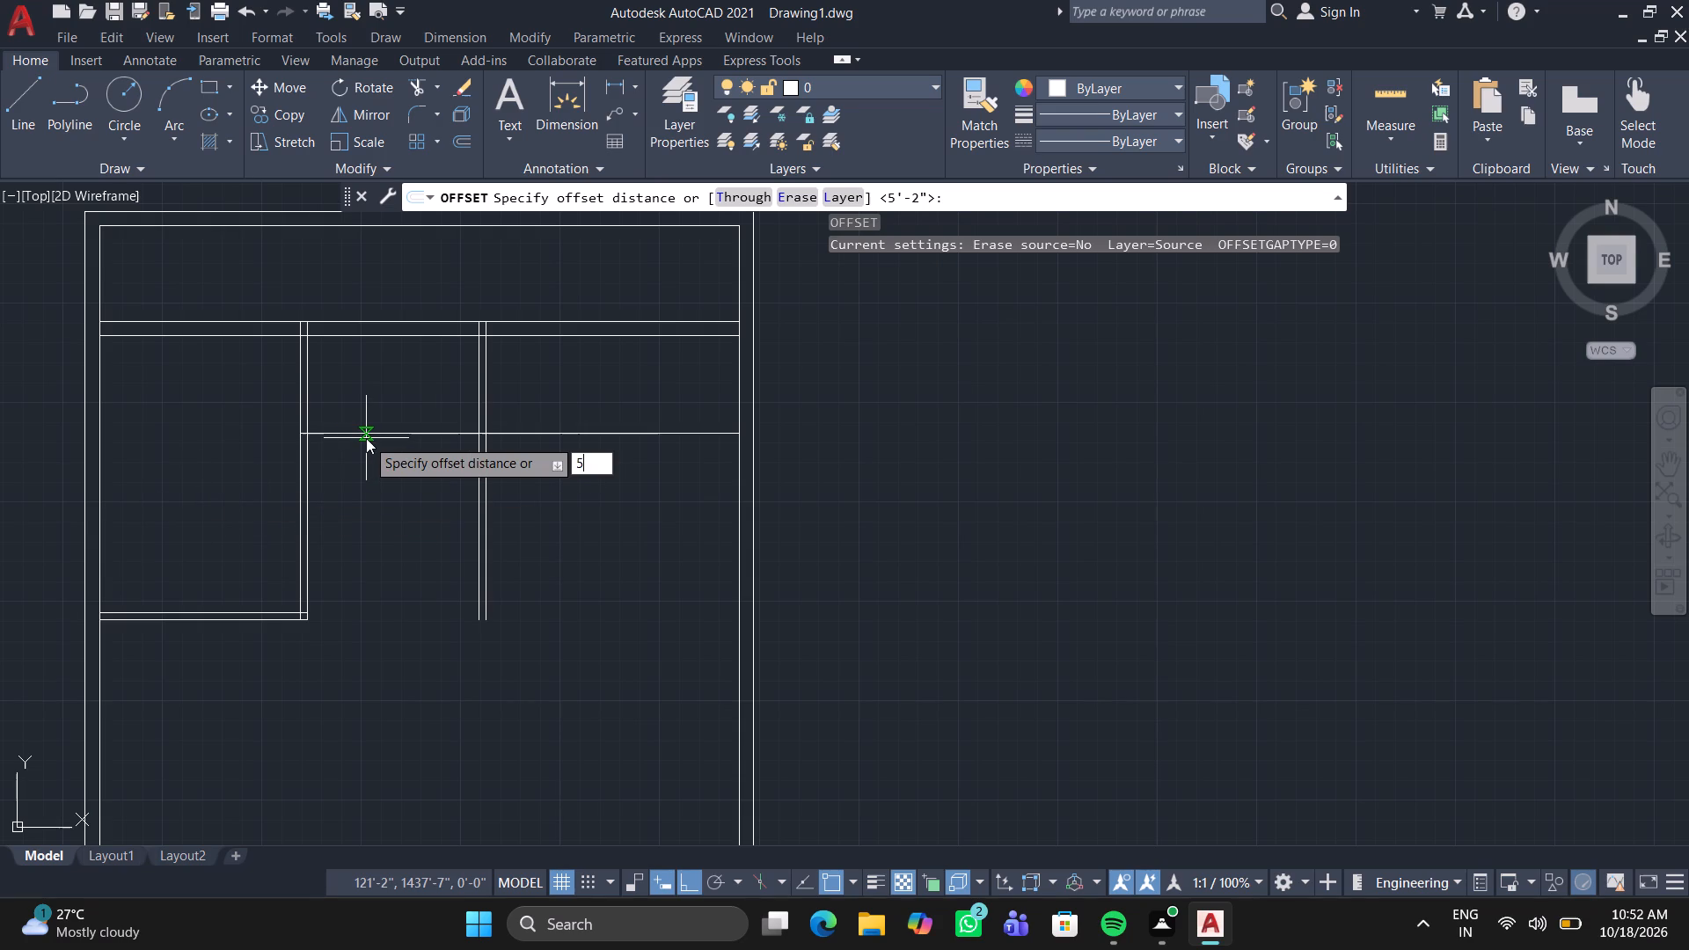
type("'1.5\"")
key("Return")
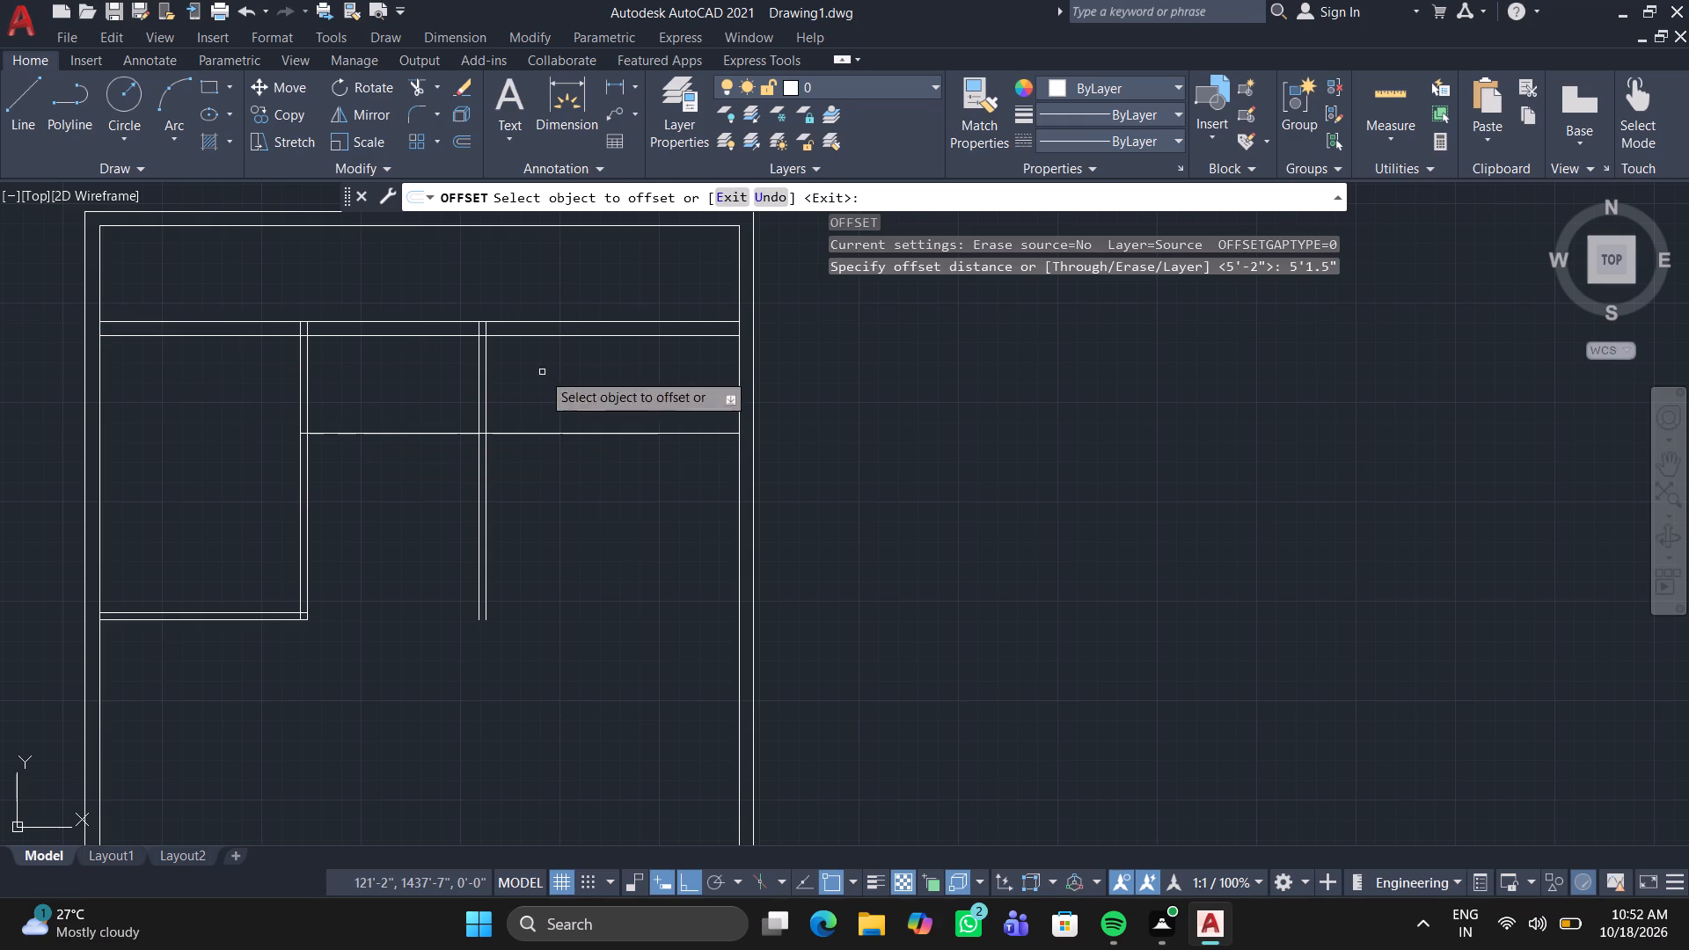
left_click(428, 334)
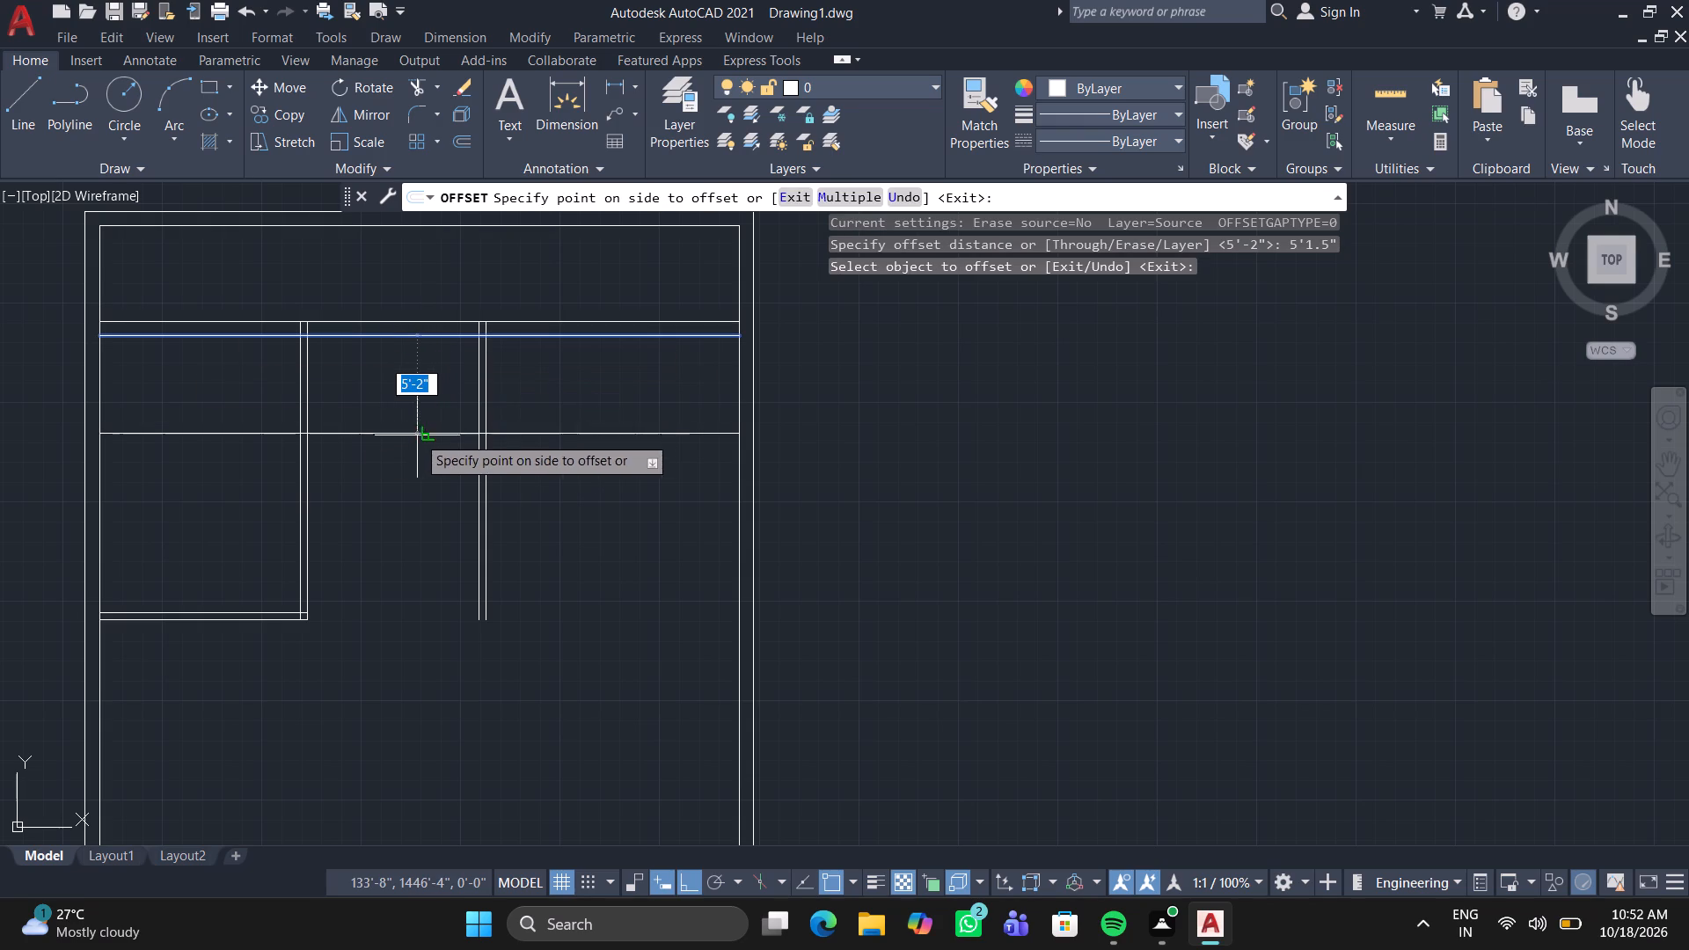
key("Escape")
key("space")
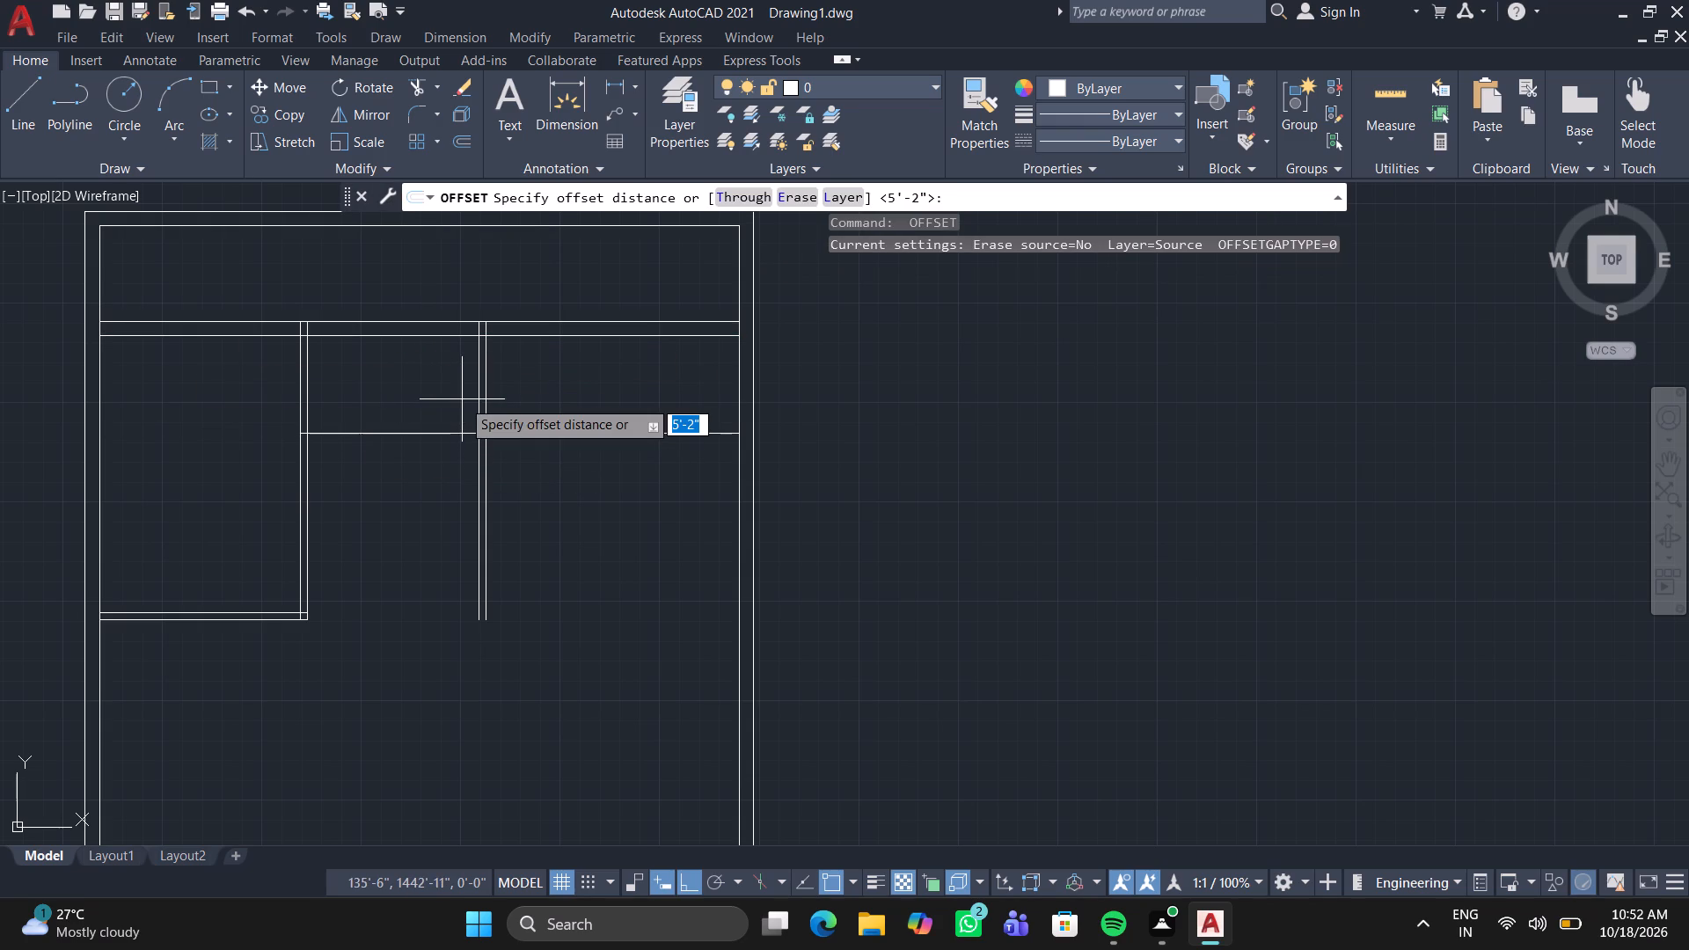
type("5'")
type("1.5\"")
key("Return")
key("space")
Offset the trimmed horizontal line 4.5" downward to form a horizontal partition.
key("space")
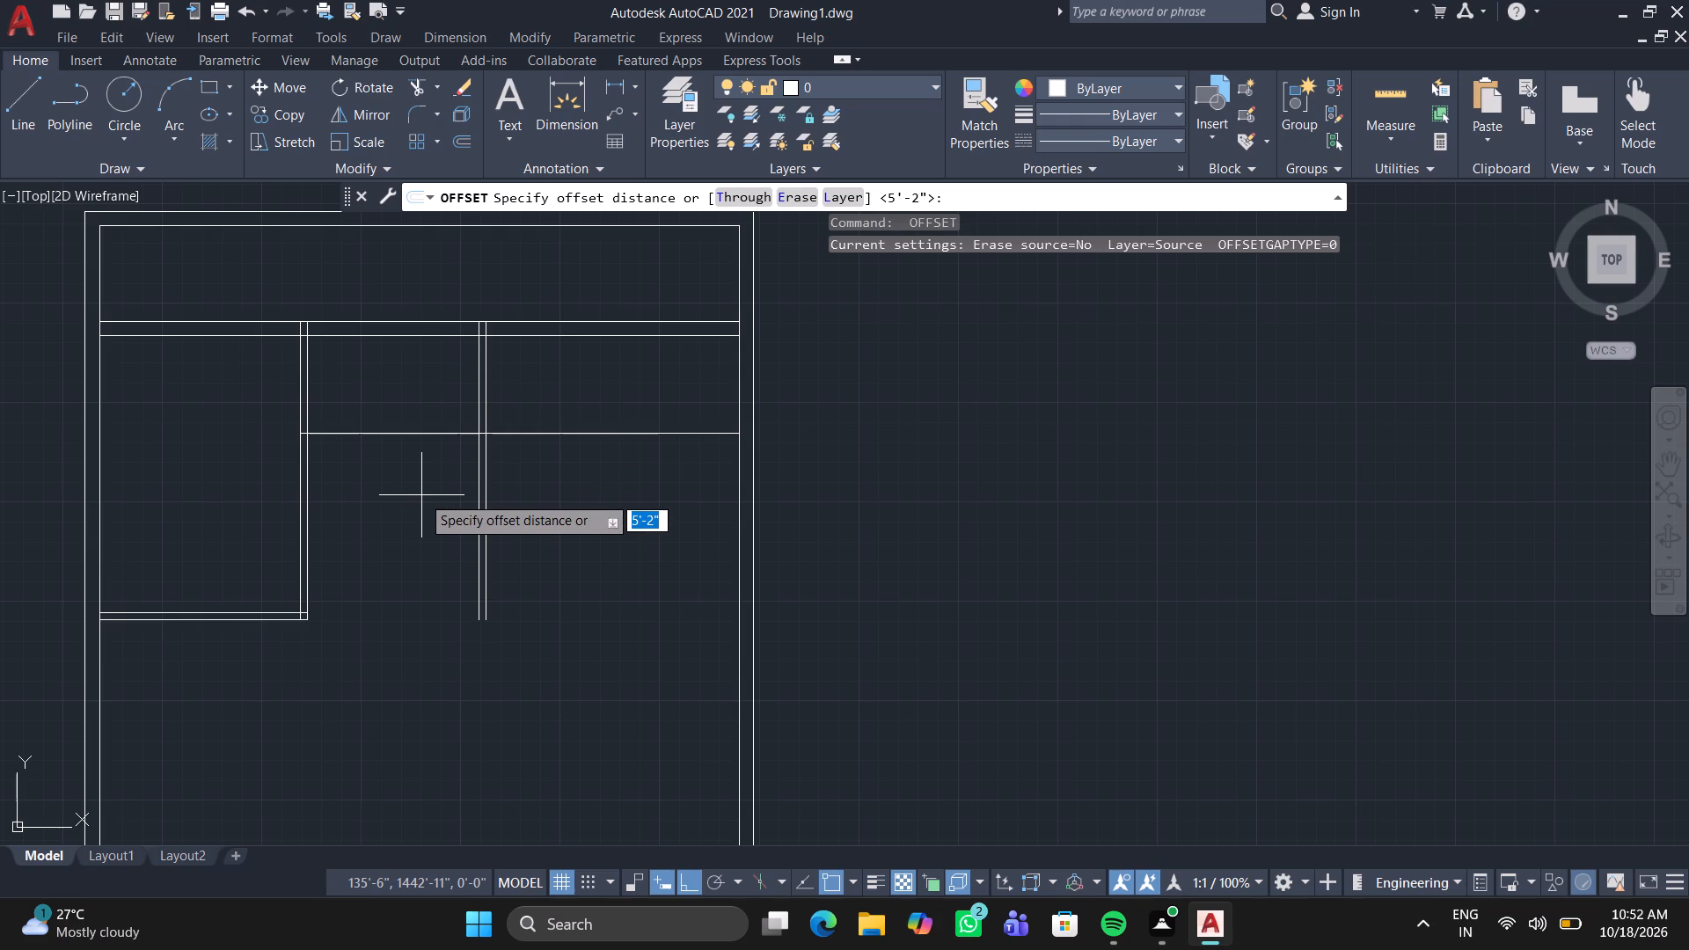
type("4.5\"")
key("Return")
left_click(369, 431)
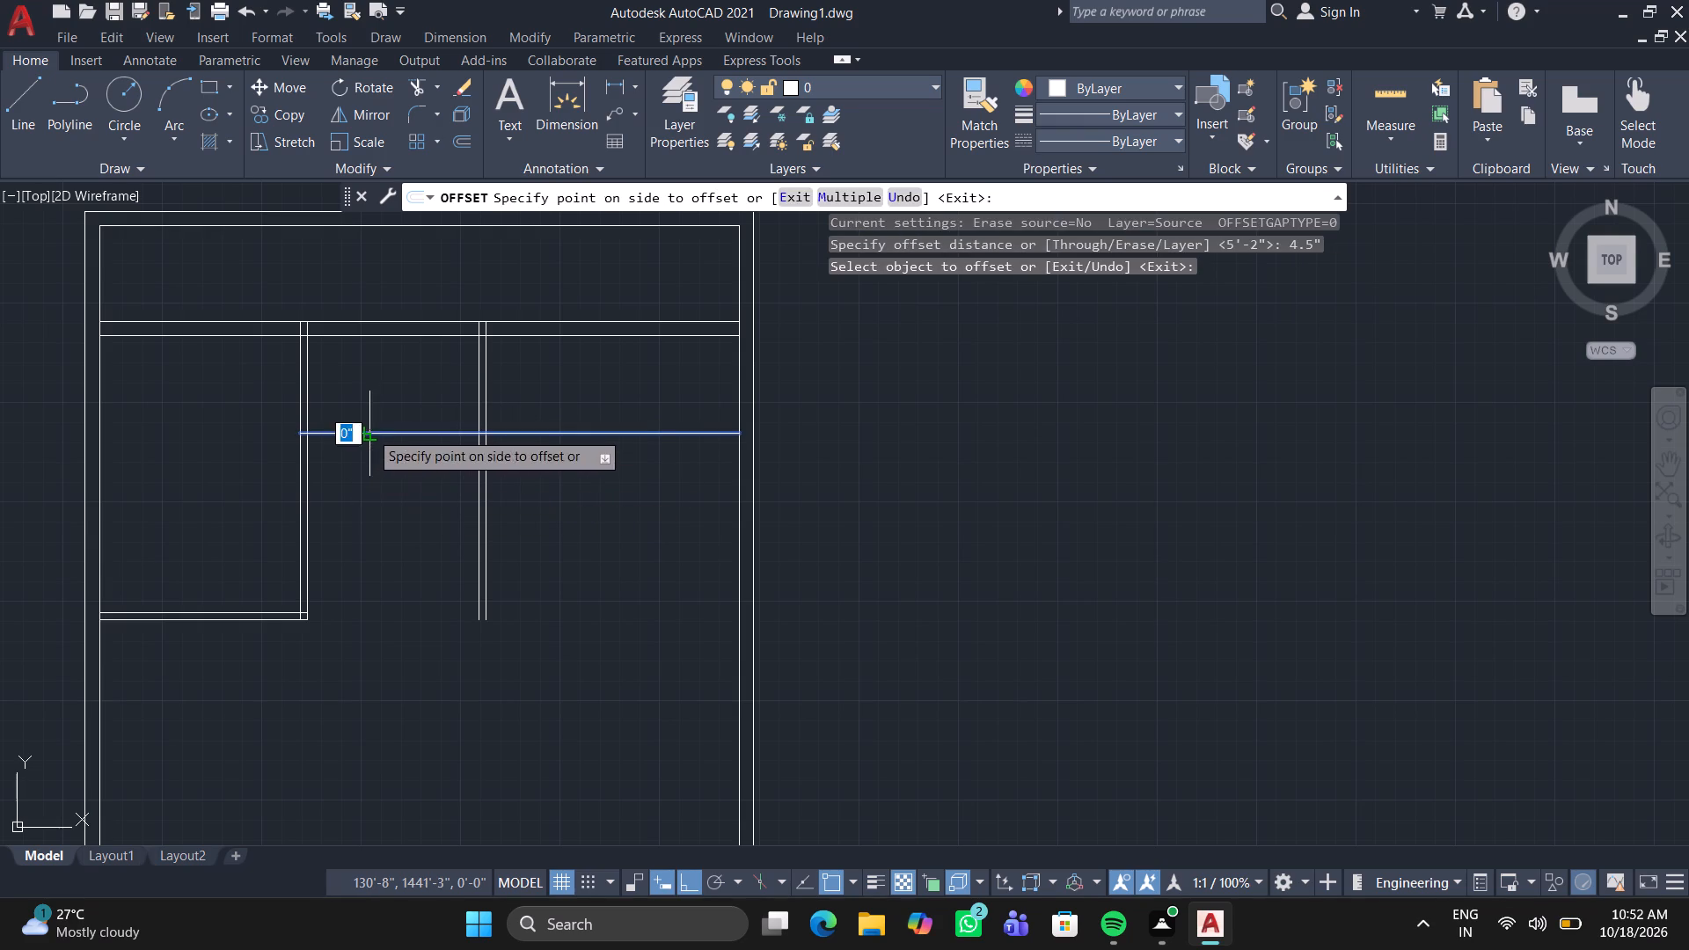
left_click(371, 481)
key("space")
Offset the lower line of the new horizontal partition 5'1.5" downward.
key("space")
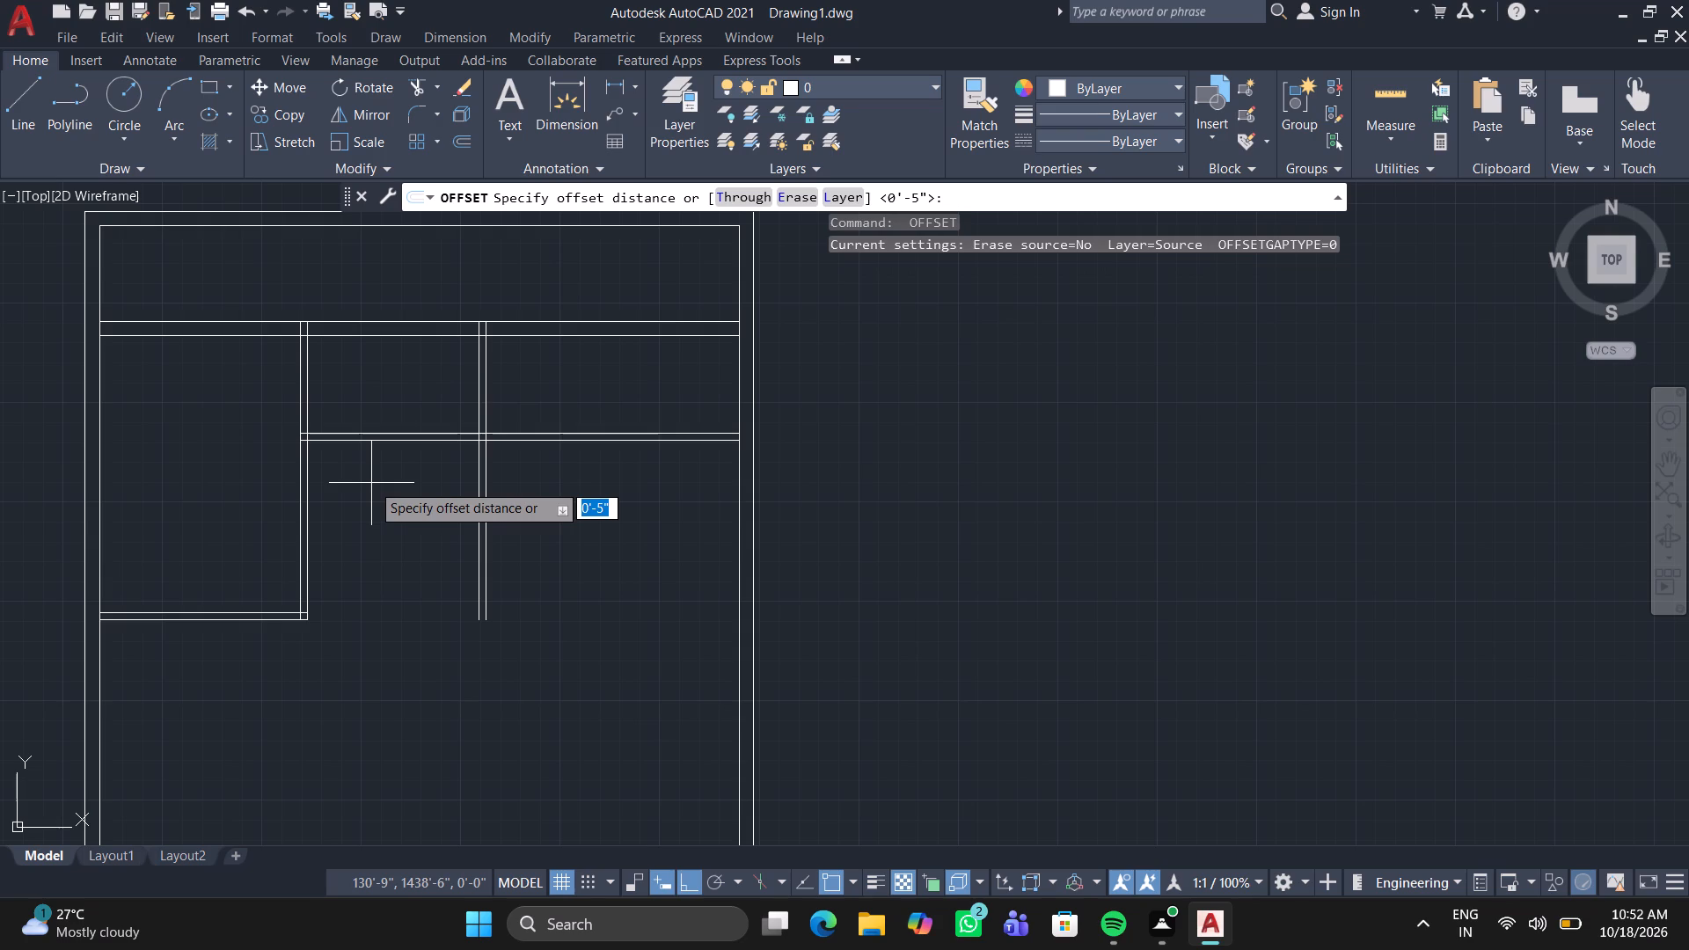
type("5'")
type("1.5\"")
key("Return")
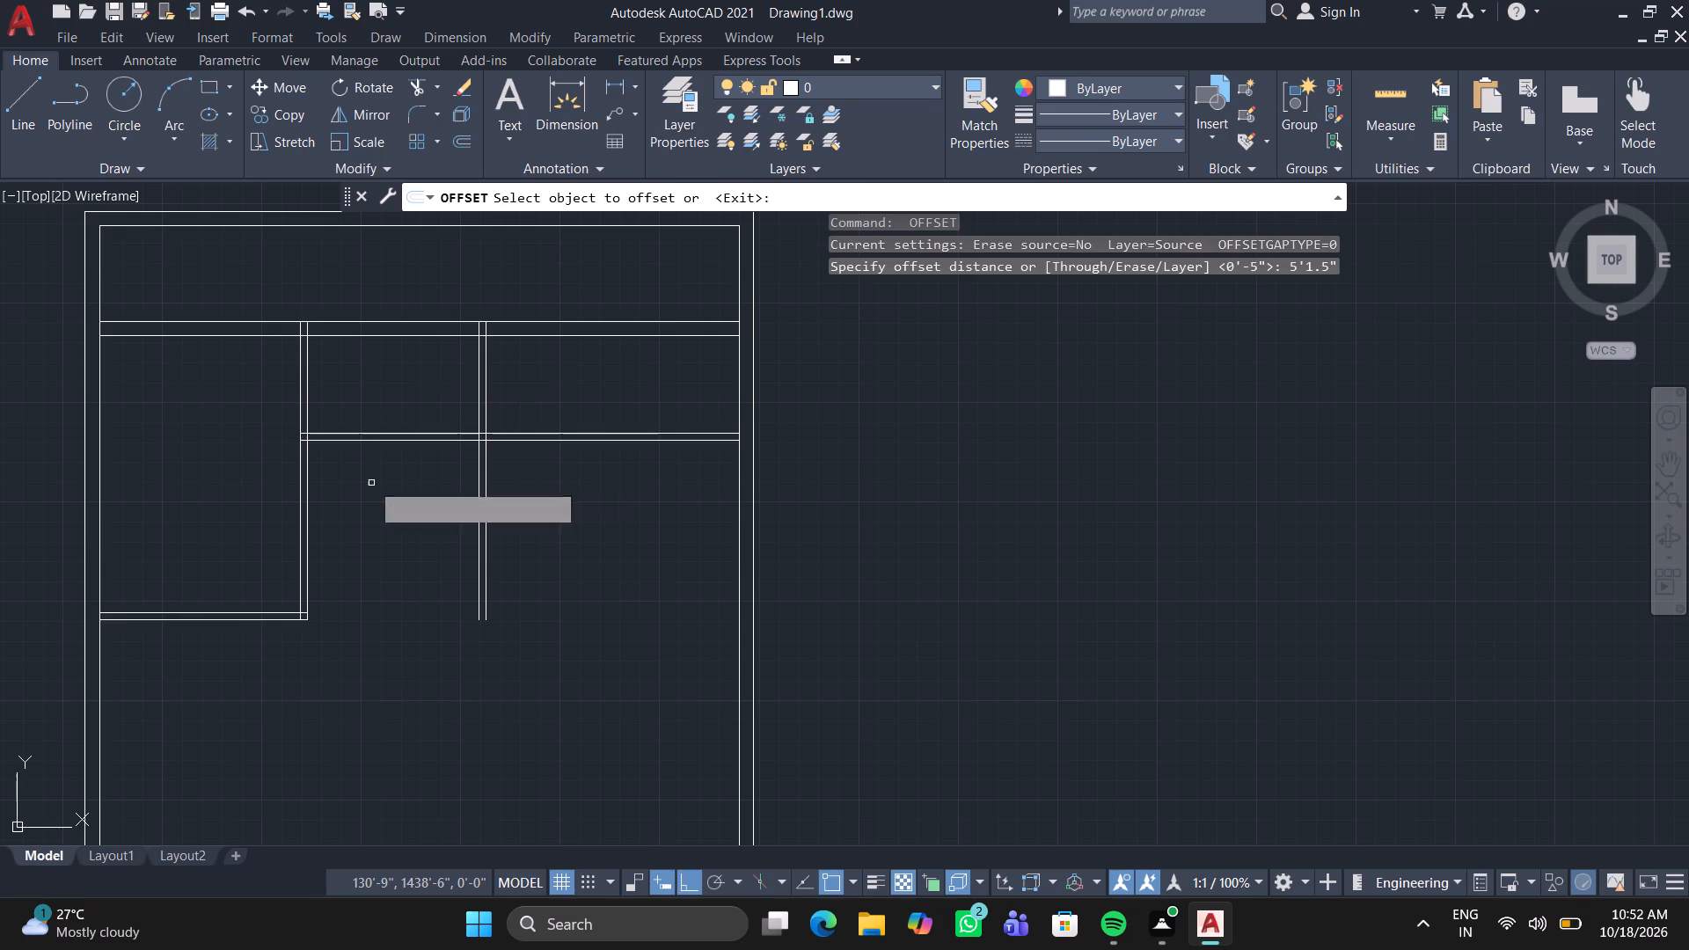
left_click(379, 438)
left_click(378, 581)
key("space")
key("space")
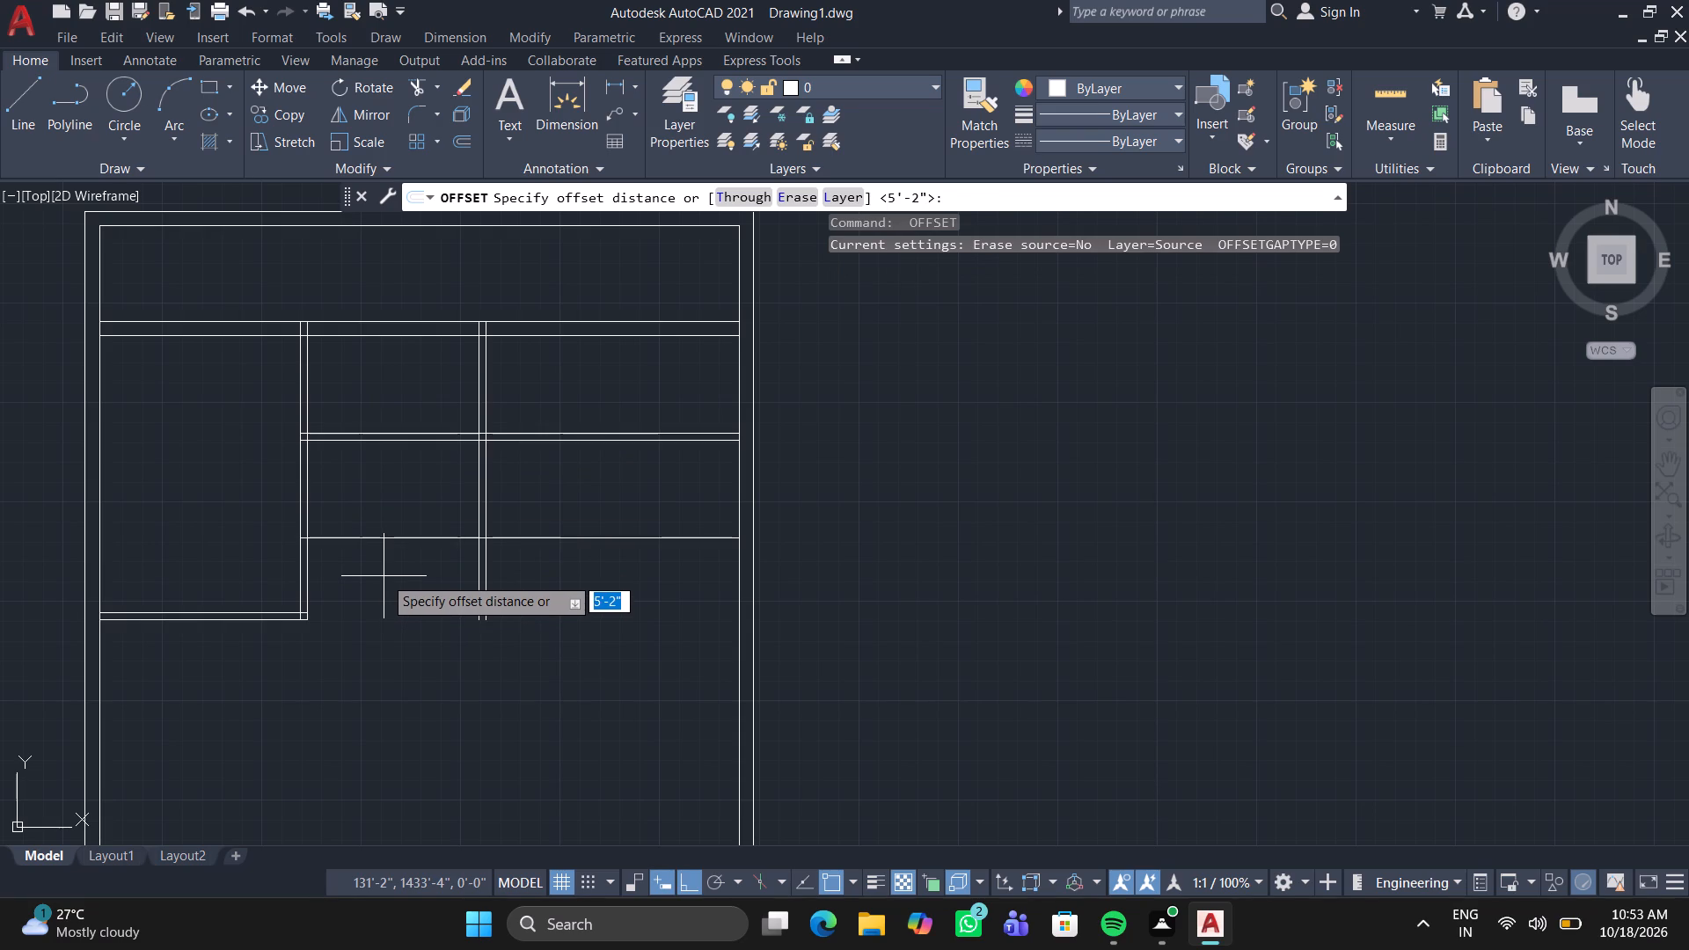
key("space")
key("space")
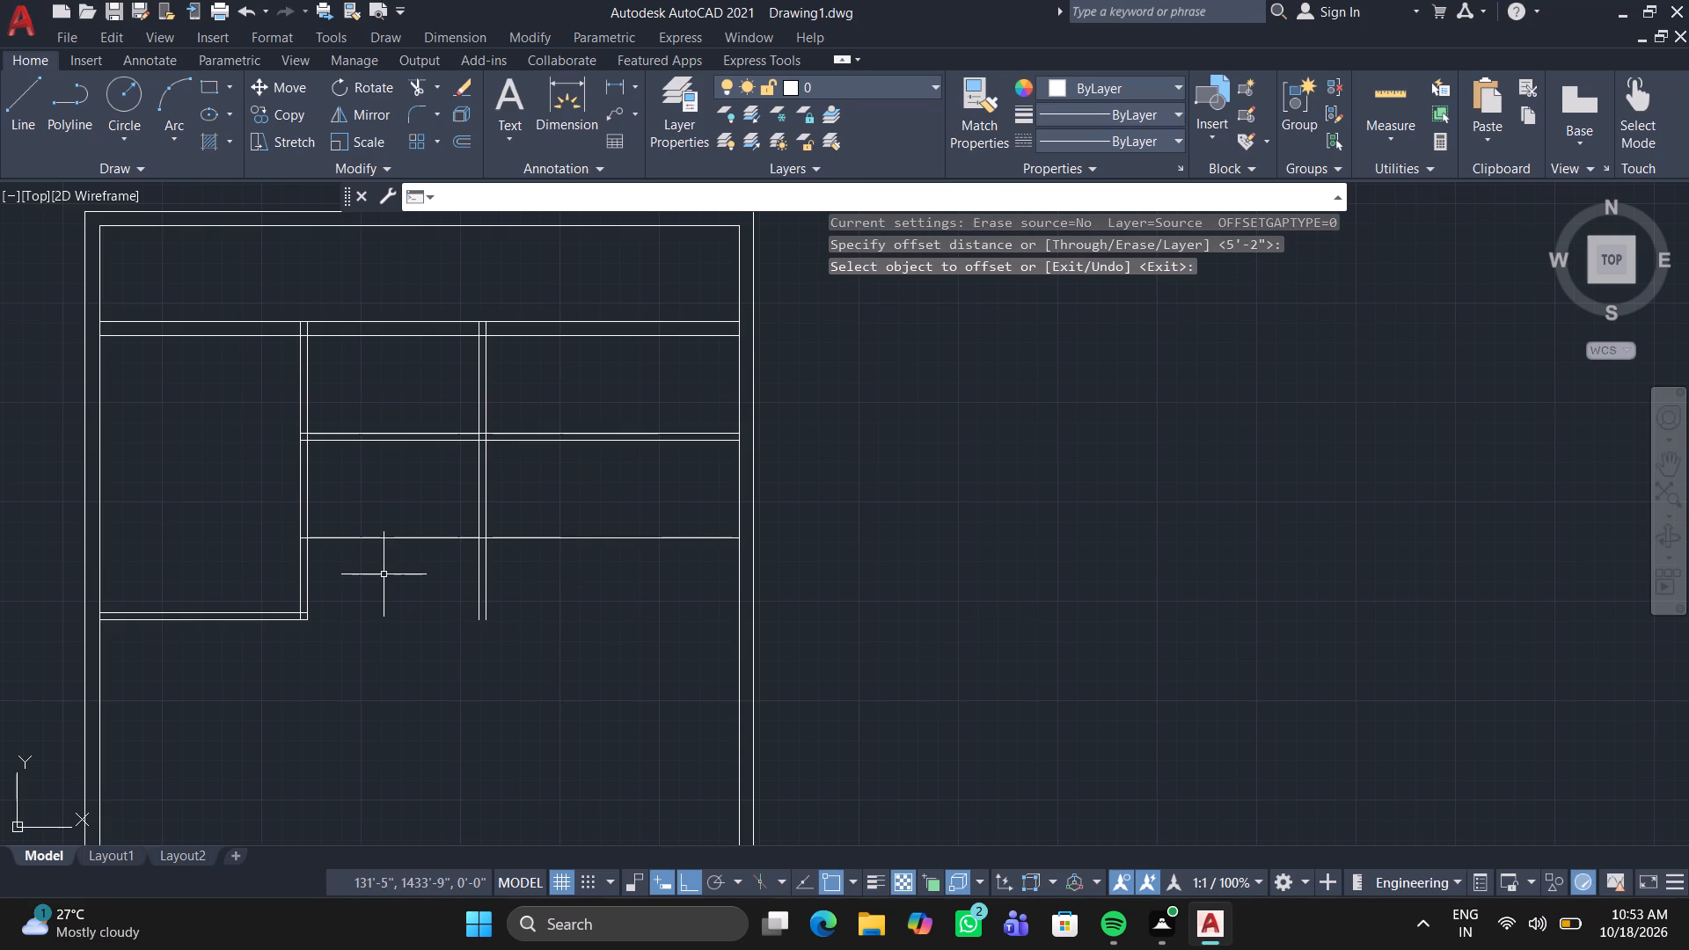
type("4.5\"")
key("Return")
Offset the lowest new horizontal line 4.5" downward to form a second horizontal partition.
key("space")
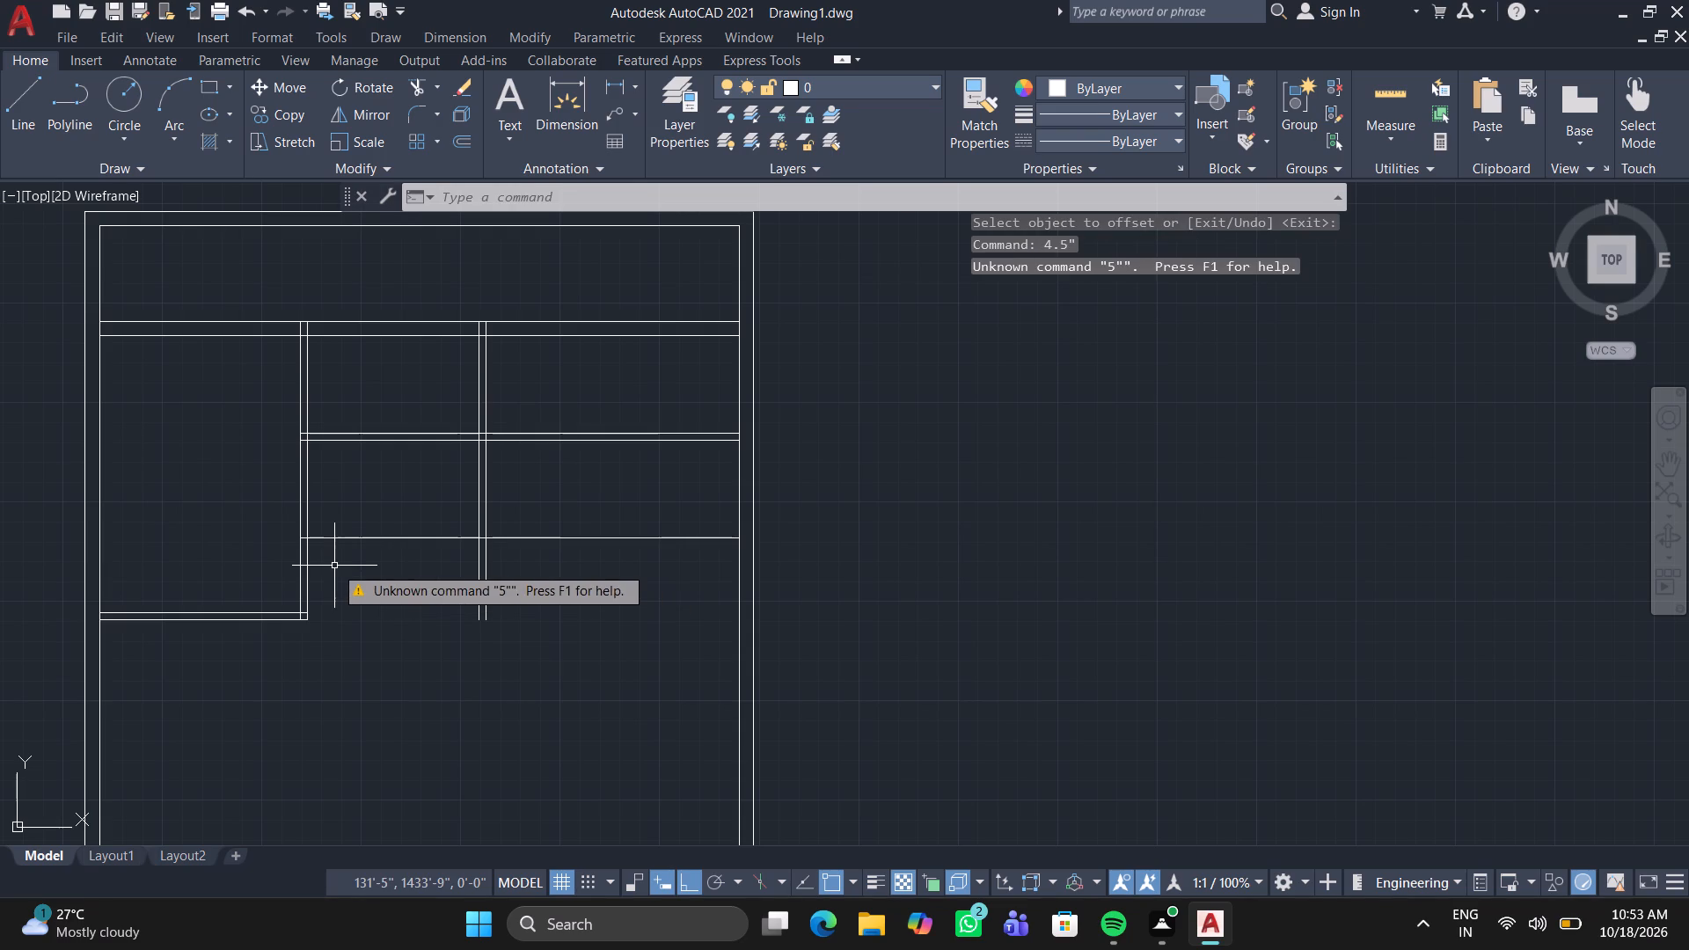
key("4")
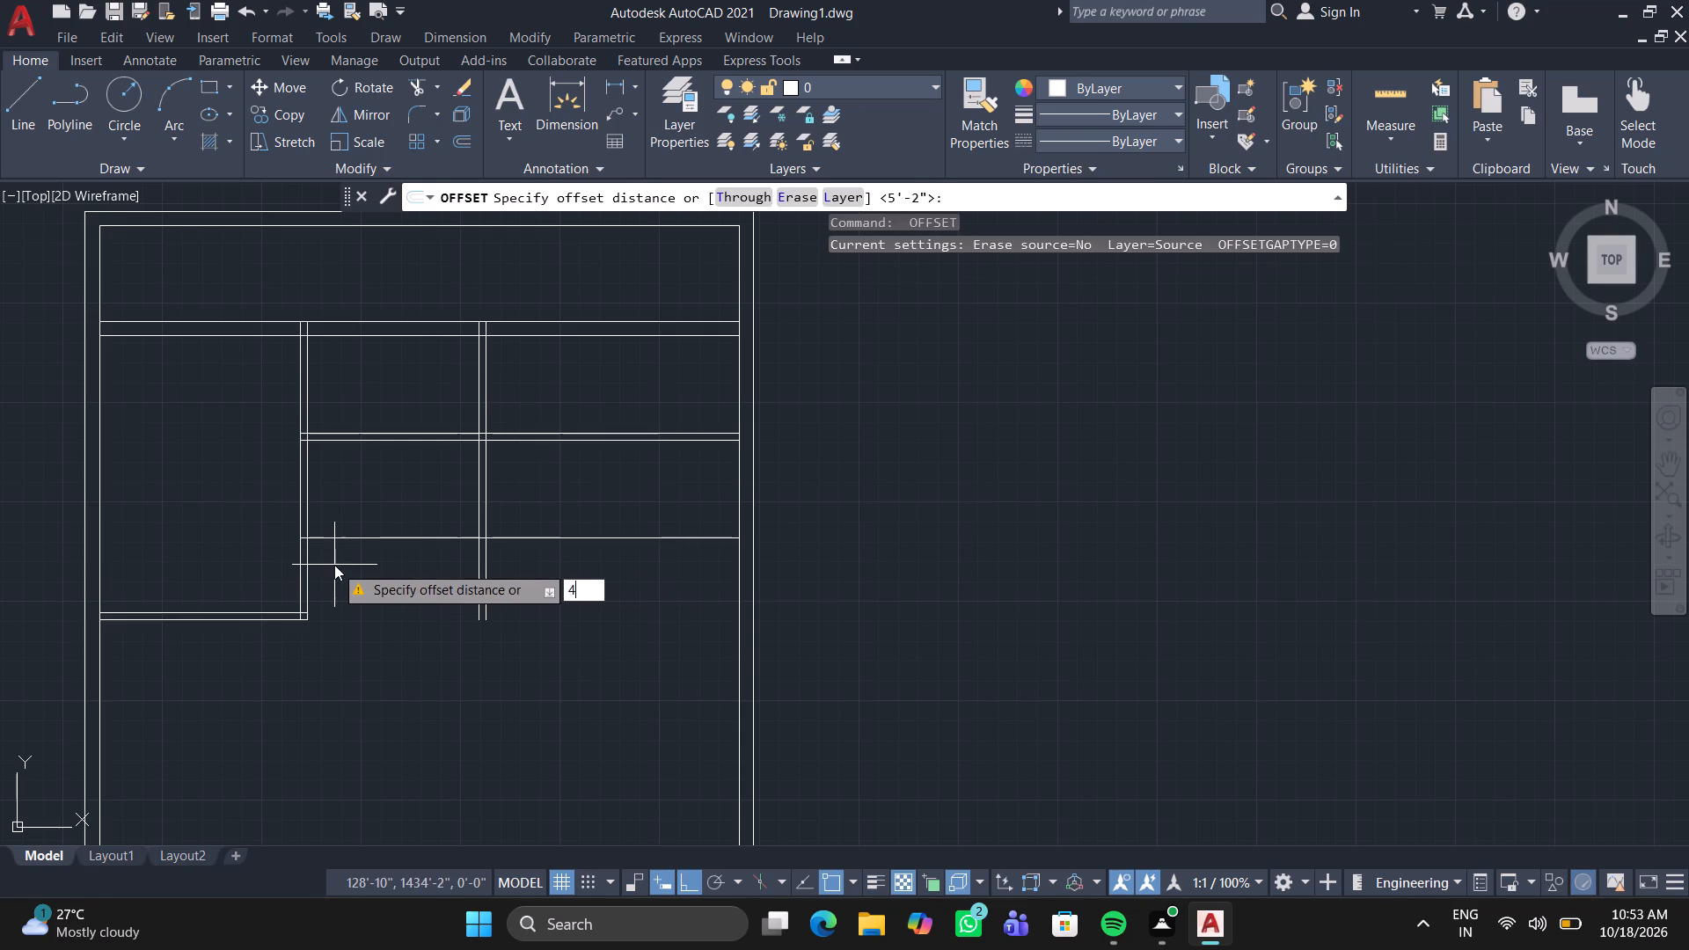
type(".5\"")
key("Return")
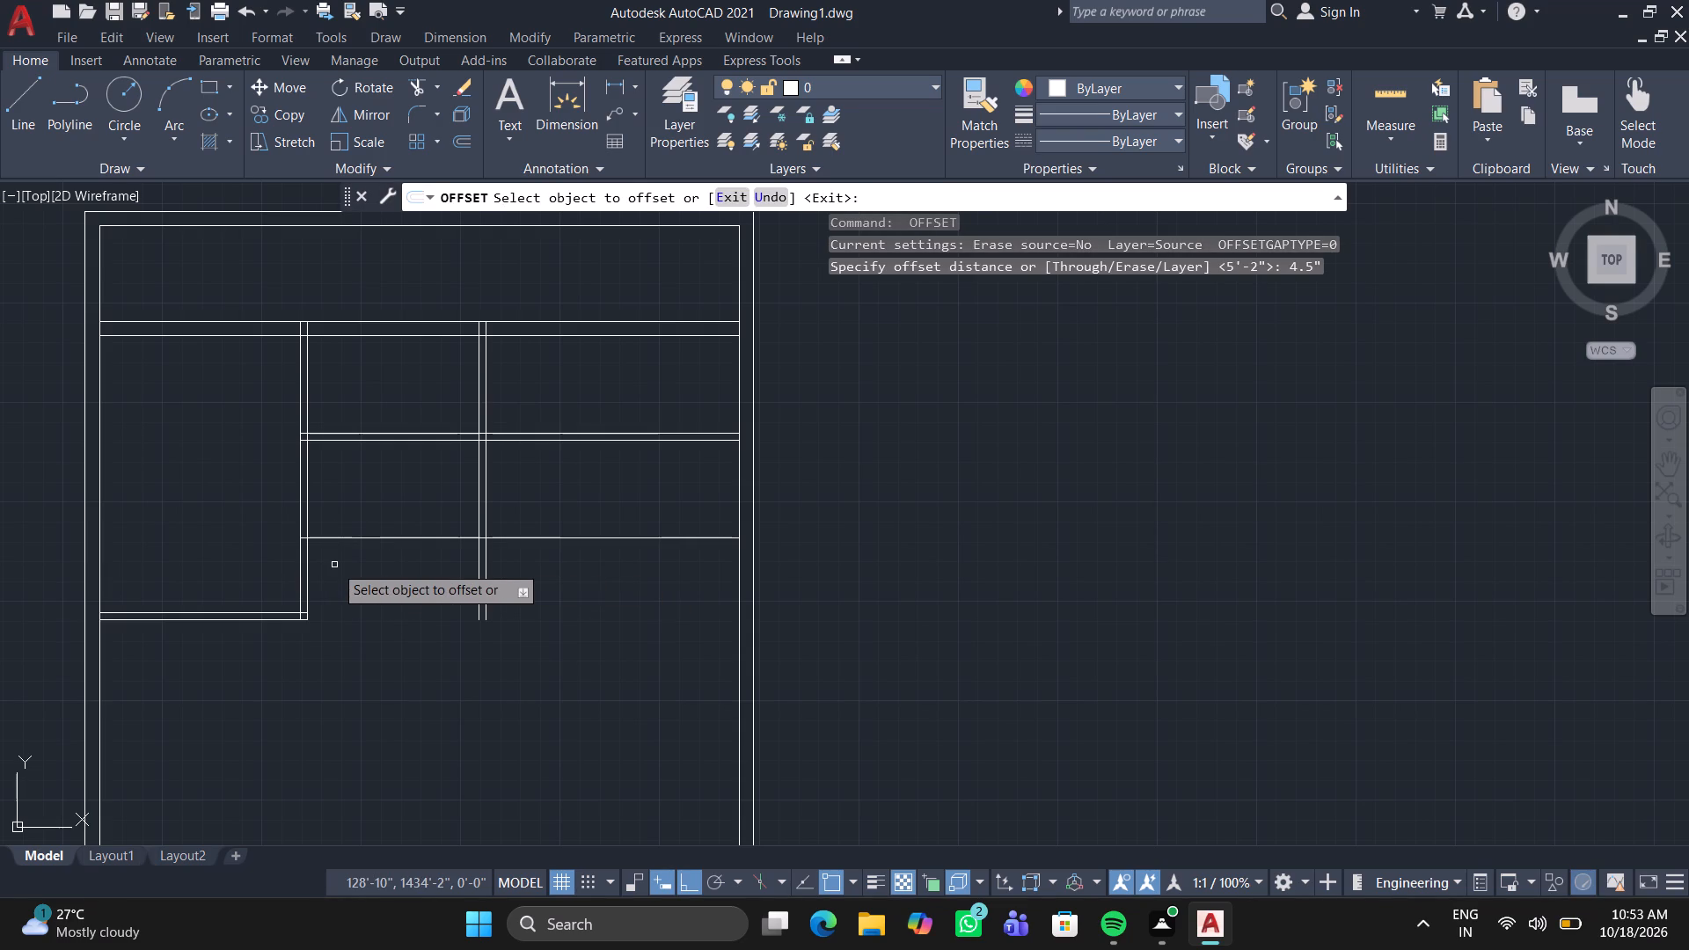
double_click(340, 537)
left_click(350, 580)
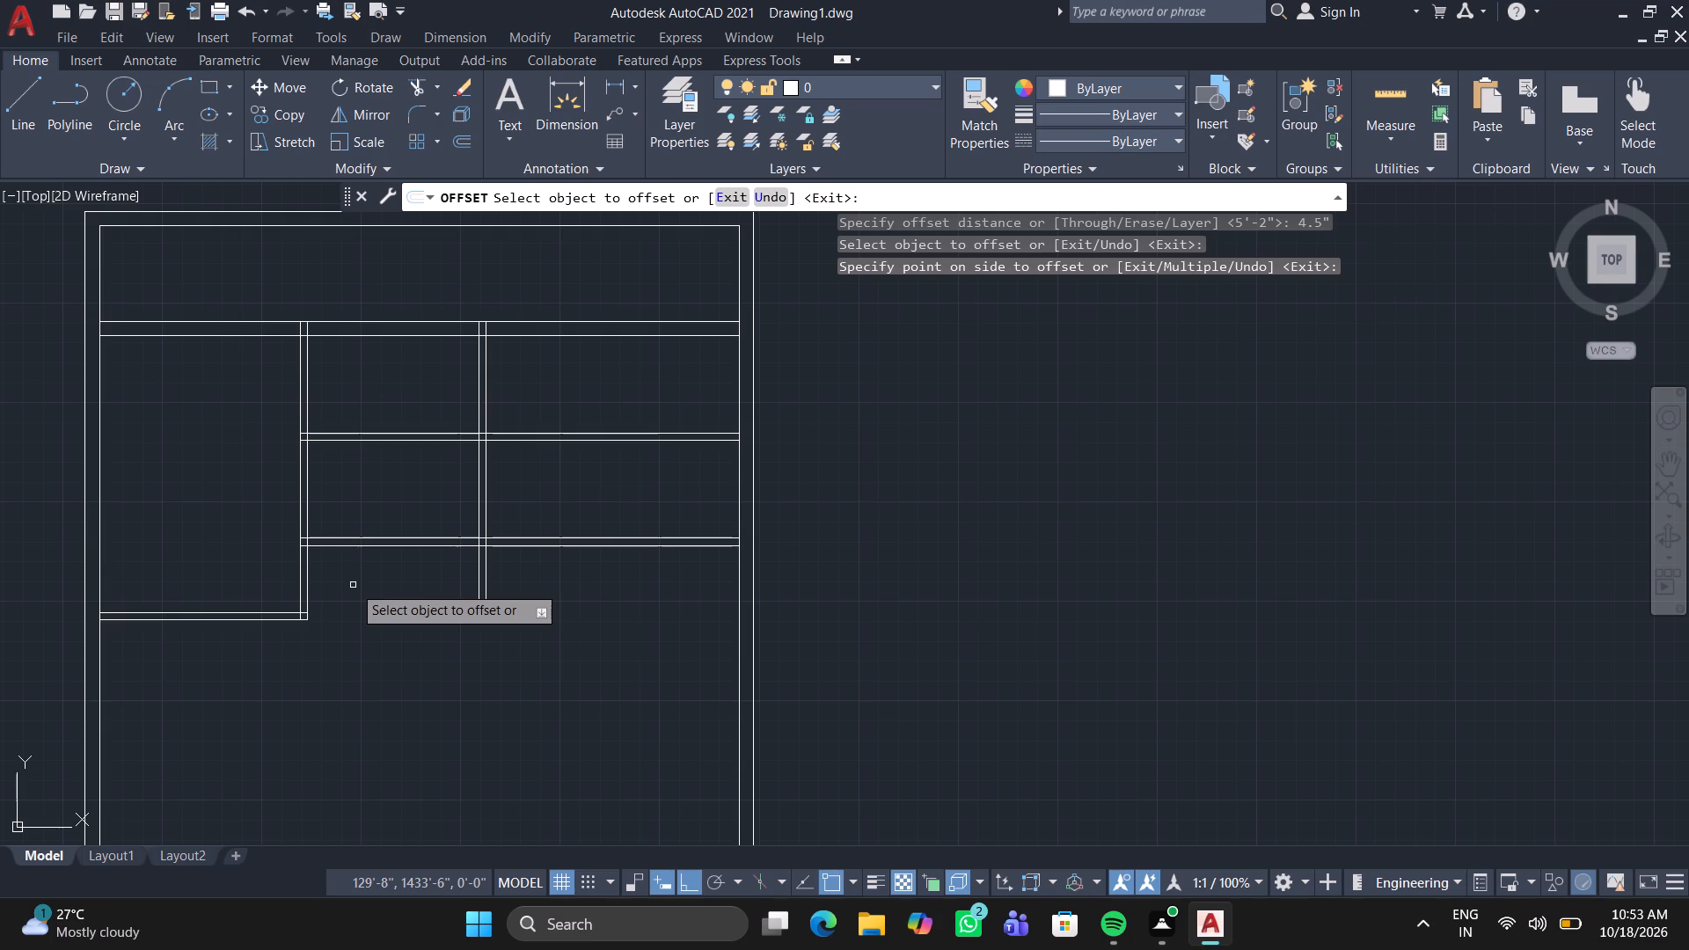
key("Escape")
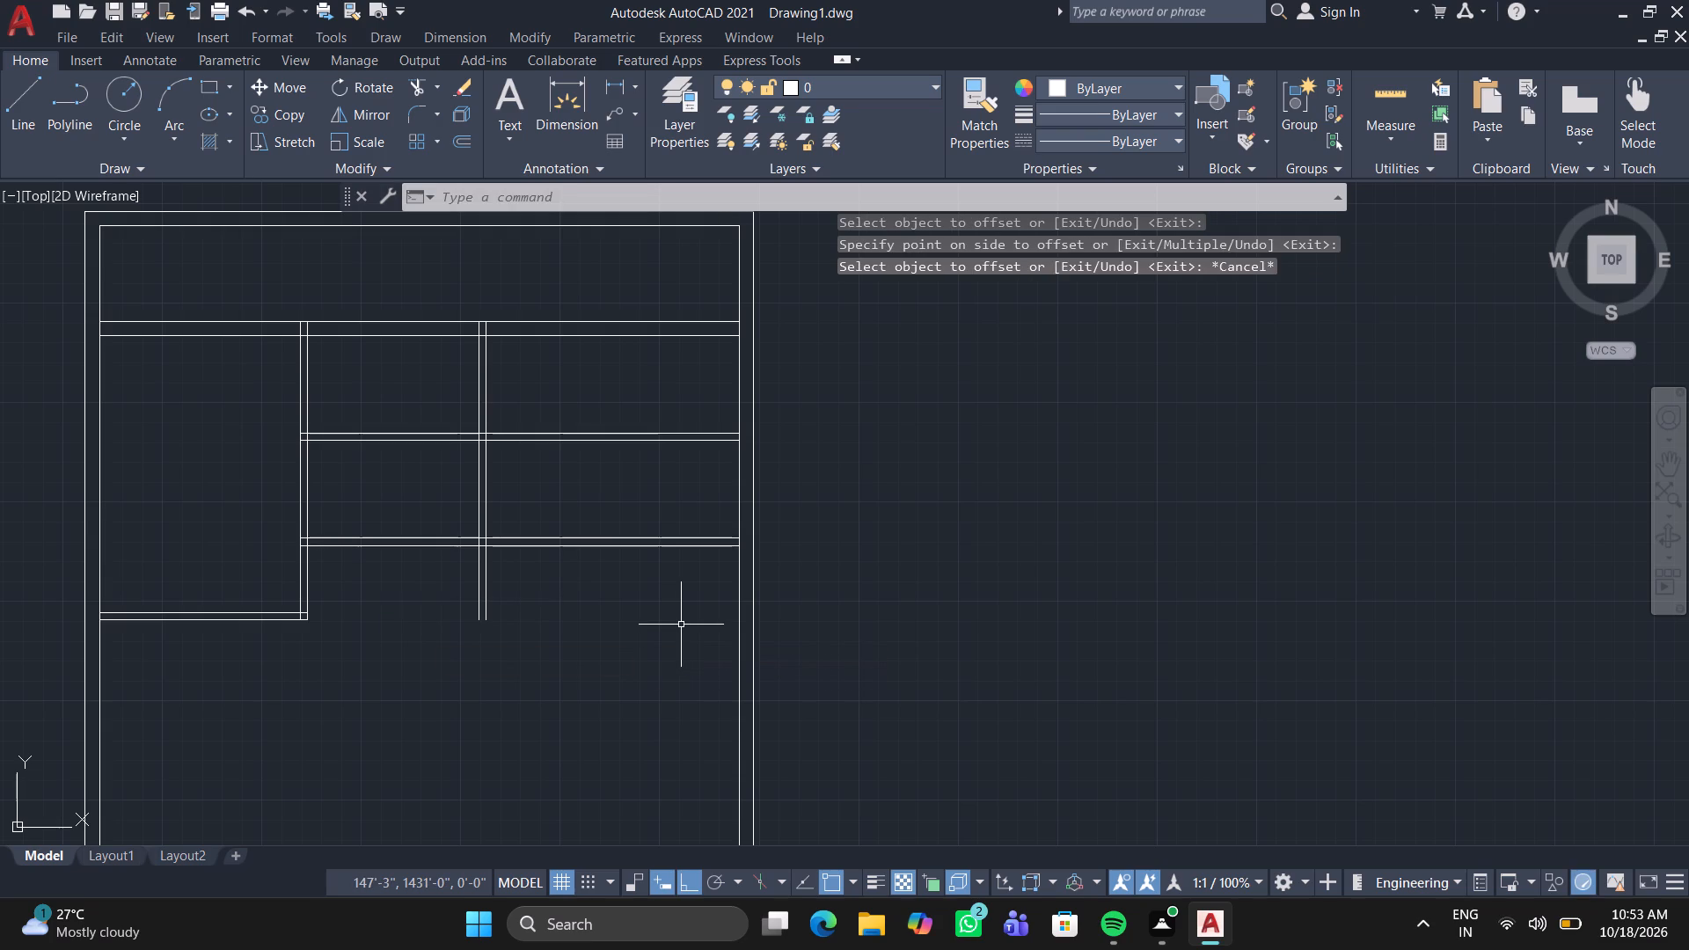
Trim the second vertical partition below the lower horizontal partition, and both horizontal partitions to the right of that vertical partition.
type("tr")
key("Return")
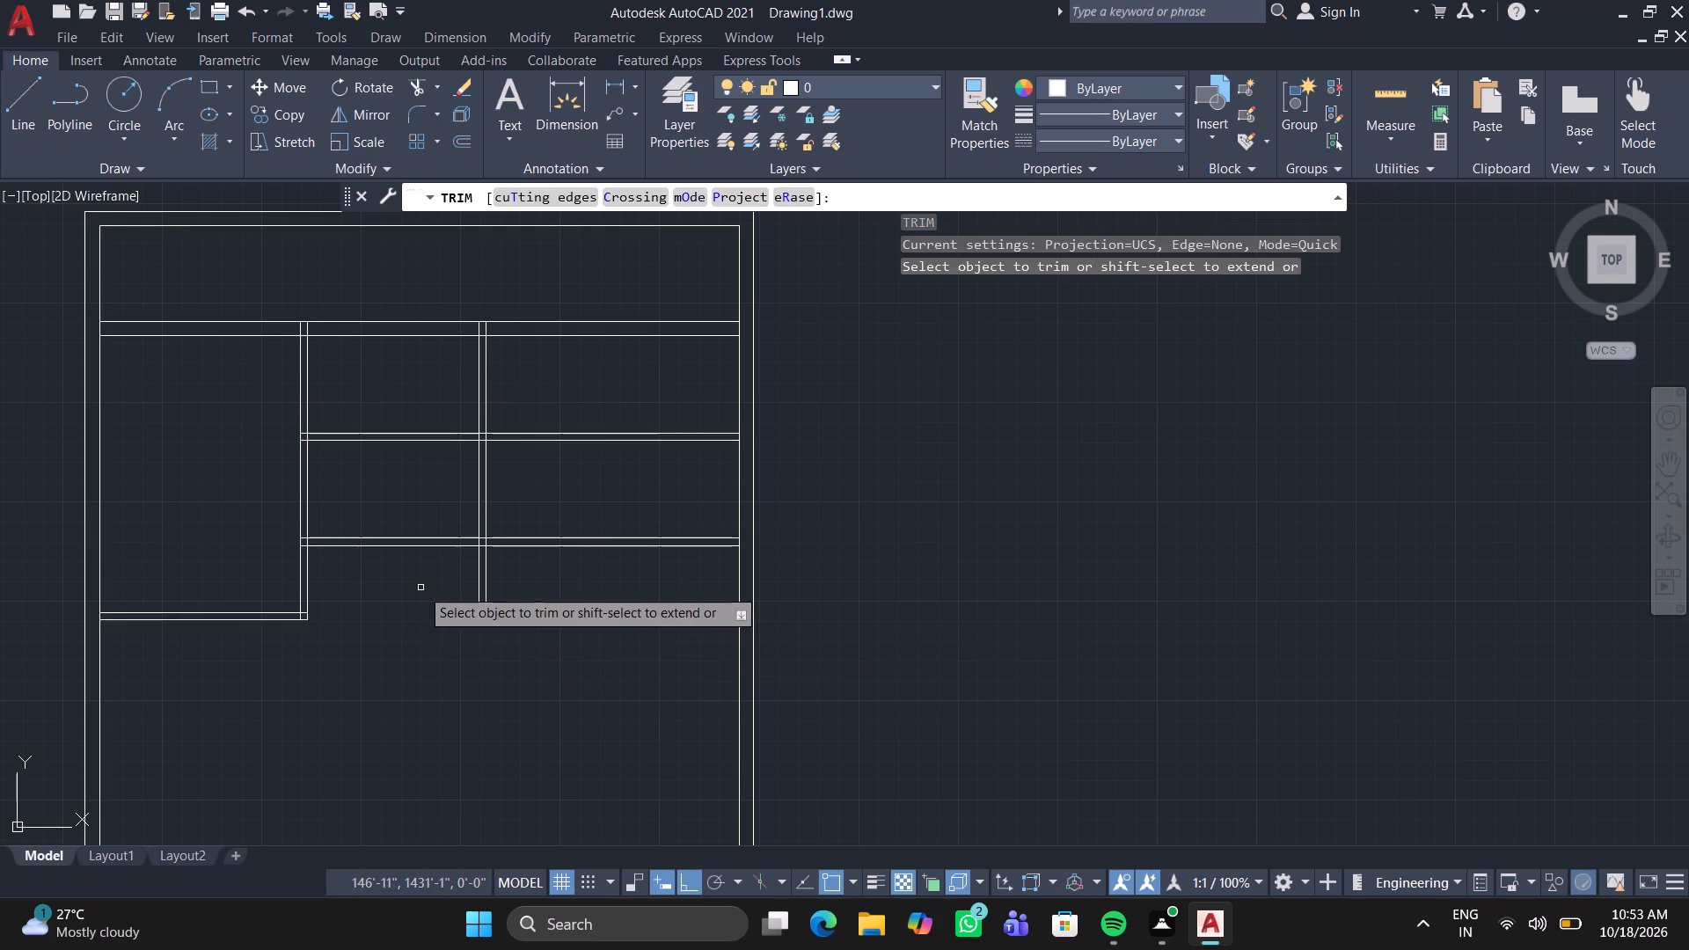
left_click_drag(421, 581, 593, 589)
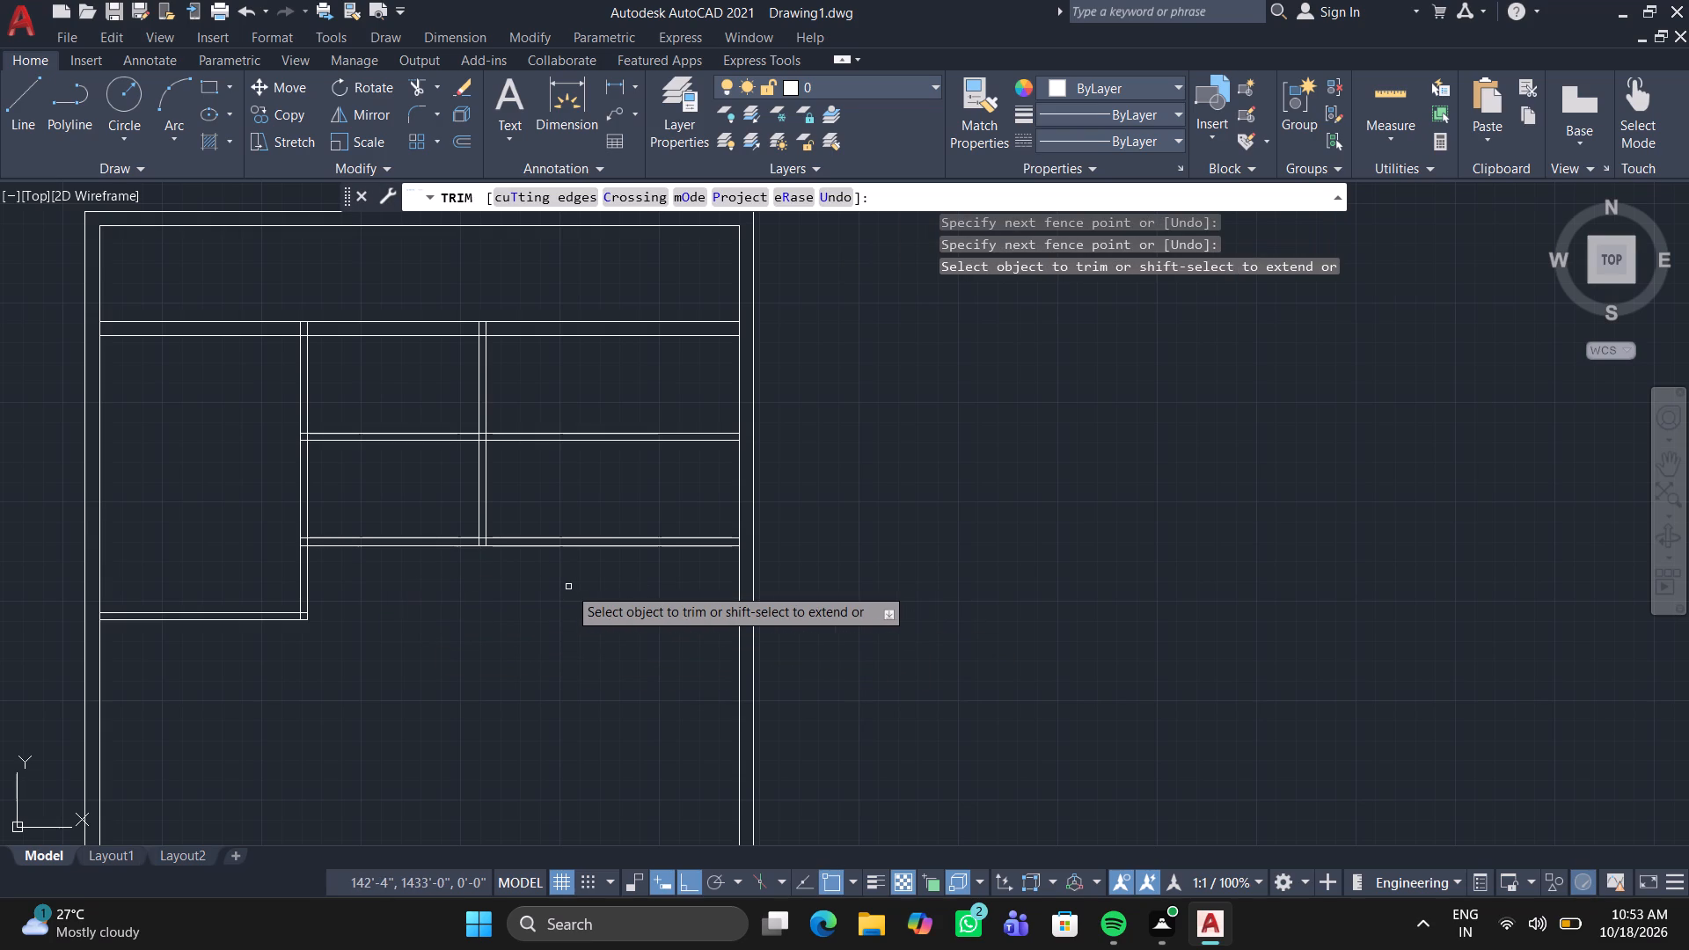
left_click_drag(574, 388, 595, 588)
key("Escape")
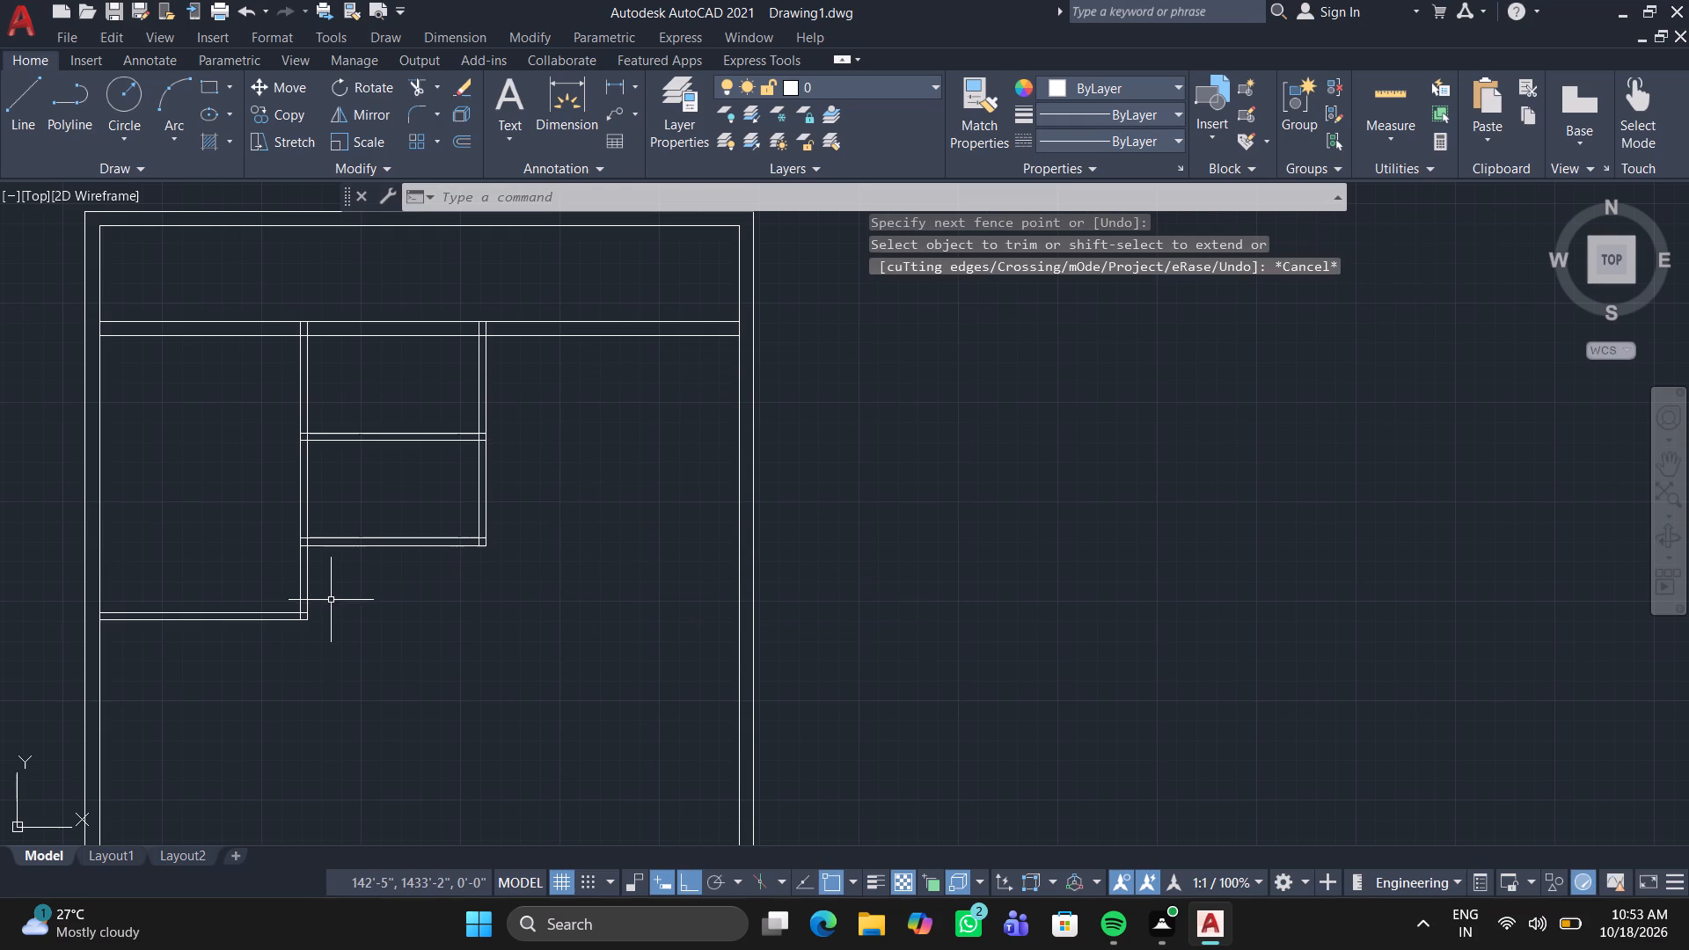
Trim the left outer wall's inner line between the two lines of the left room's bottom wall.
key("space")
scroll(63, 627, "up", 5)
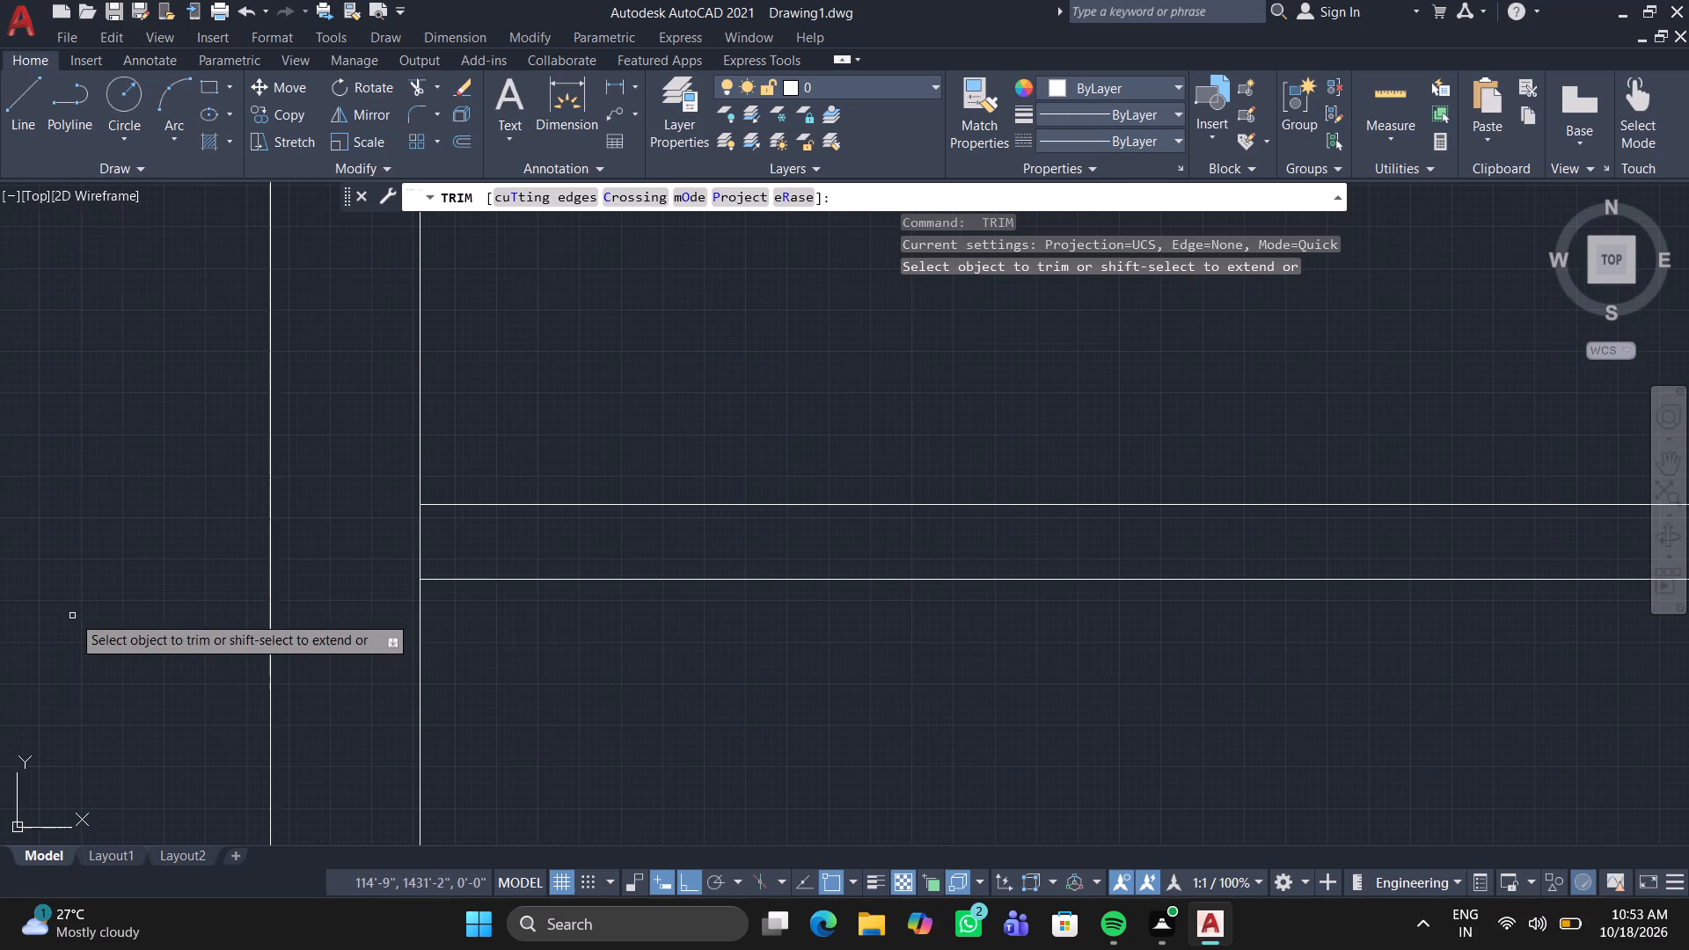
left_click(395, 547)
left_click(550, 548)
key("Escape")
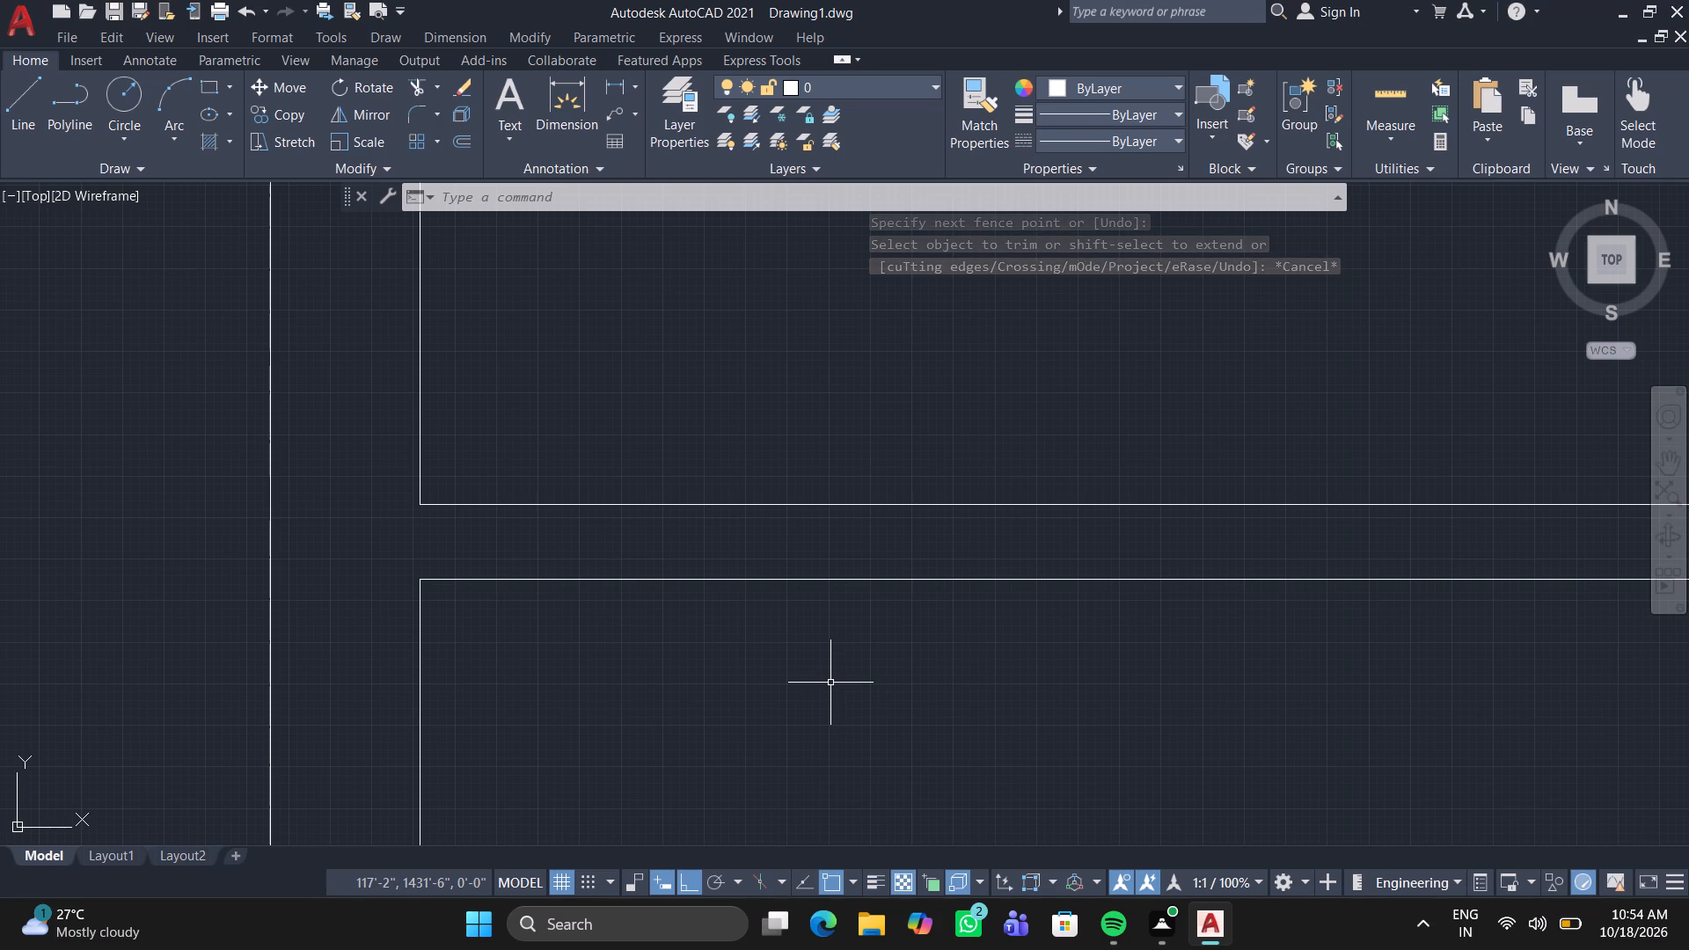
Trim the overlapping inner line ends at the left room's lower-right wall corner.
type("tr")
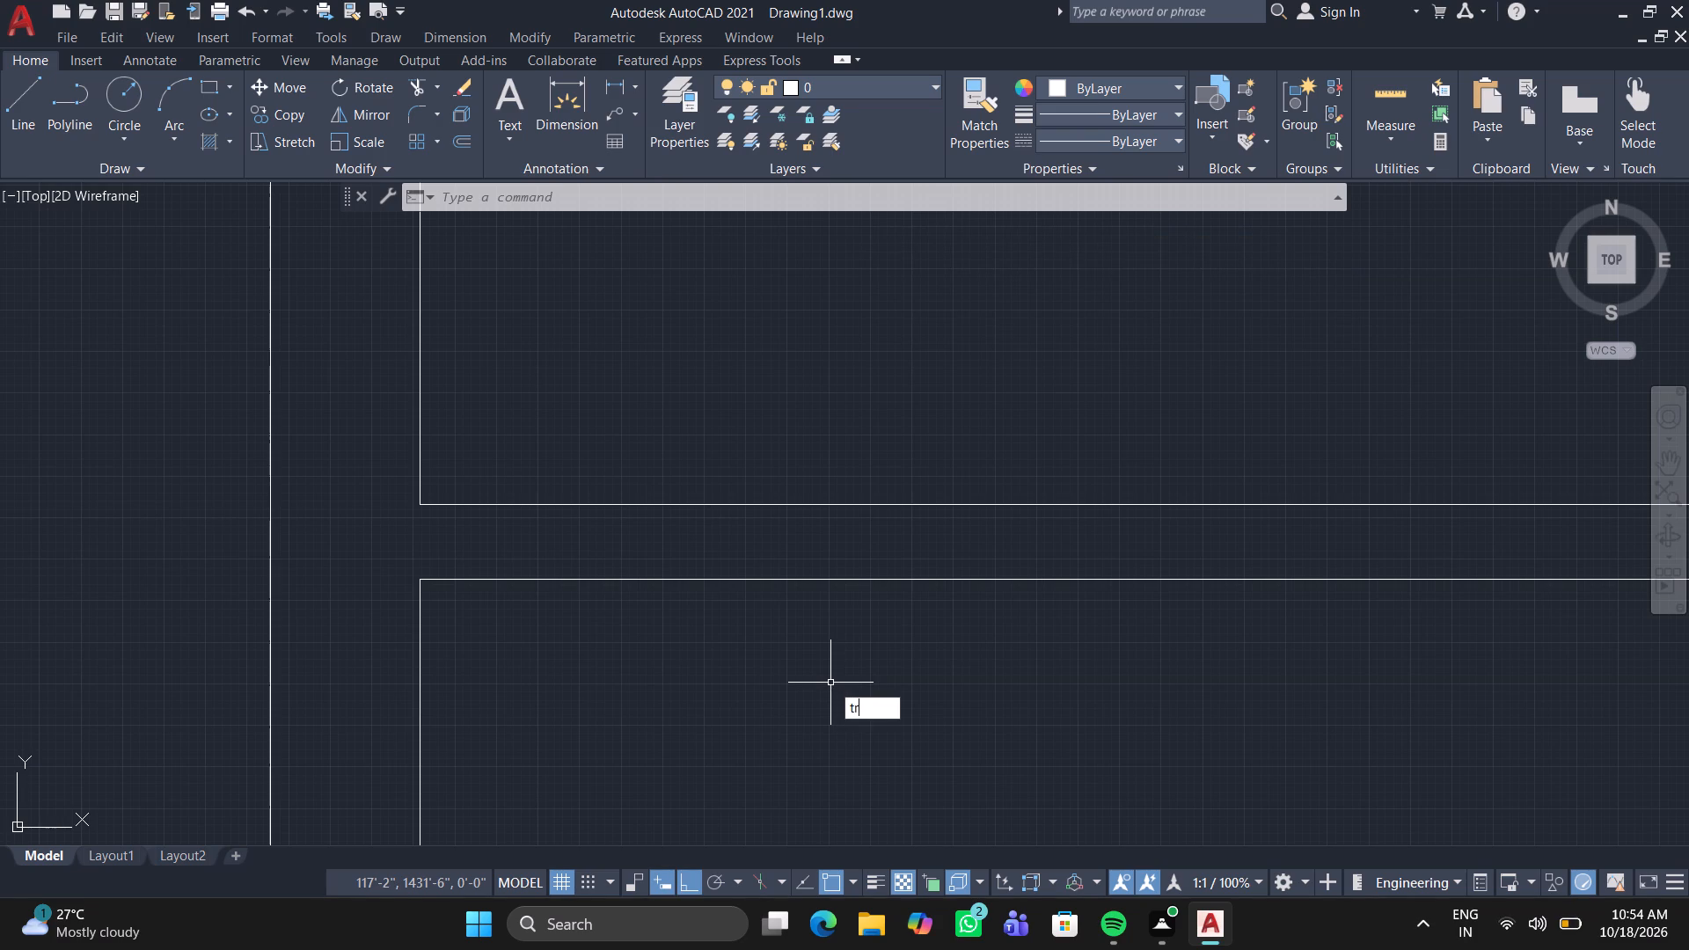
key("Return")
scroll(859, 684, "down", 4)
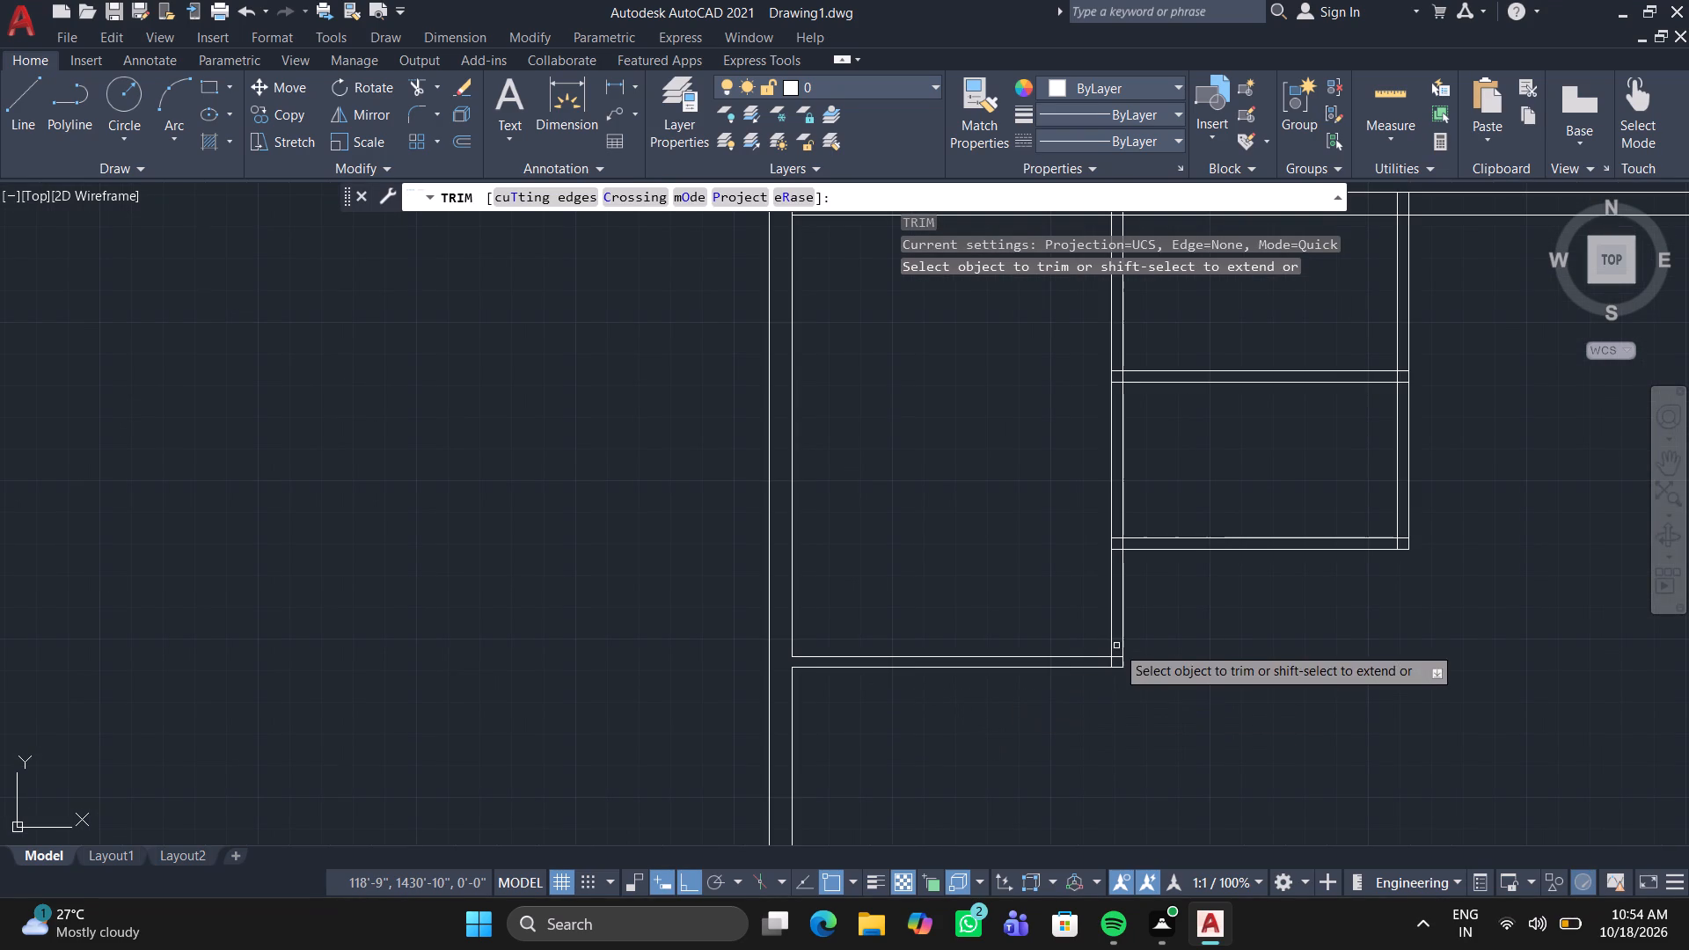
scroll(1118, 676, "up", 3)
middle_click_drag(1118, 676, 1028, 729)
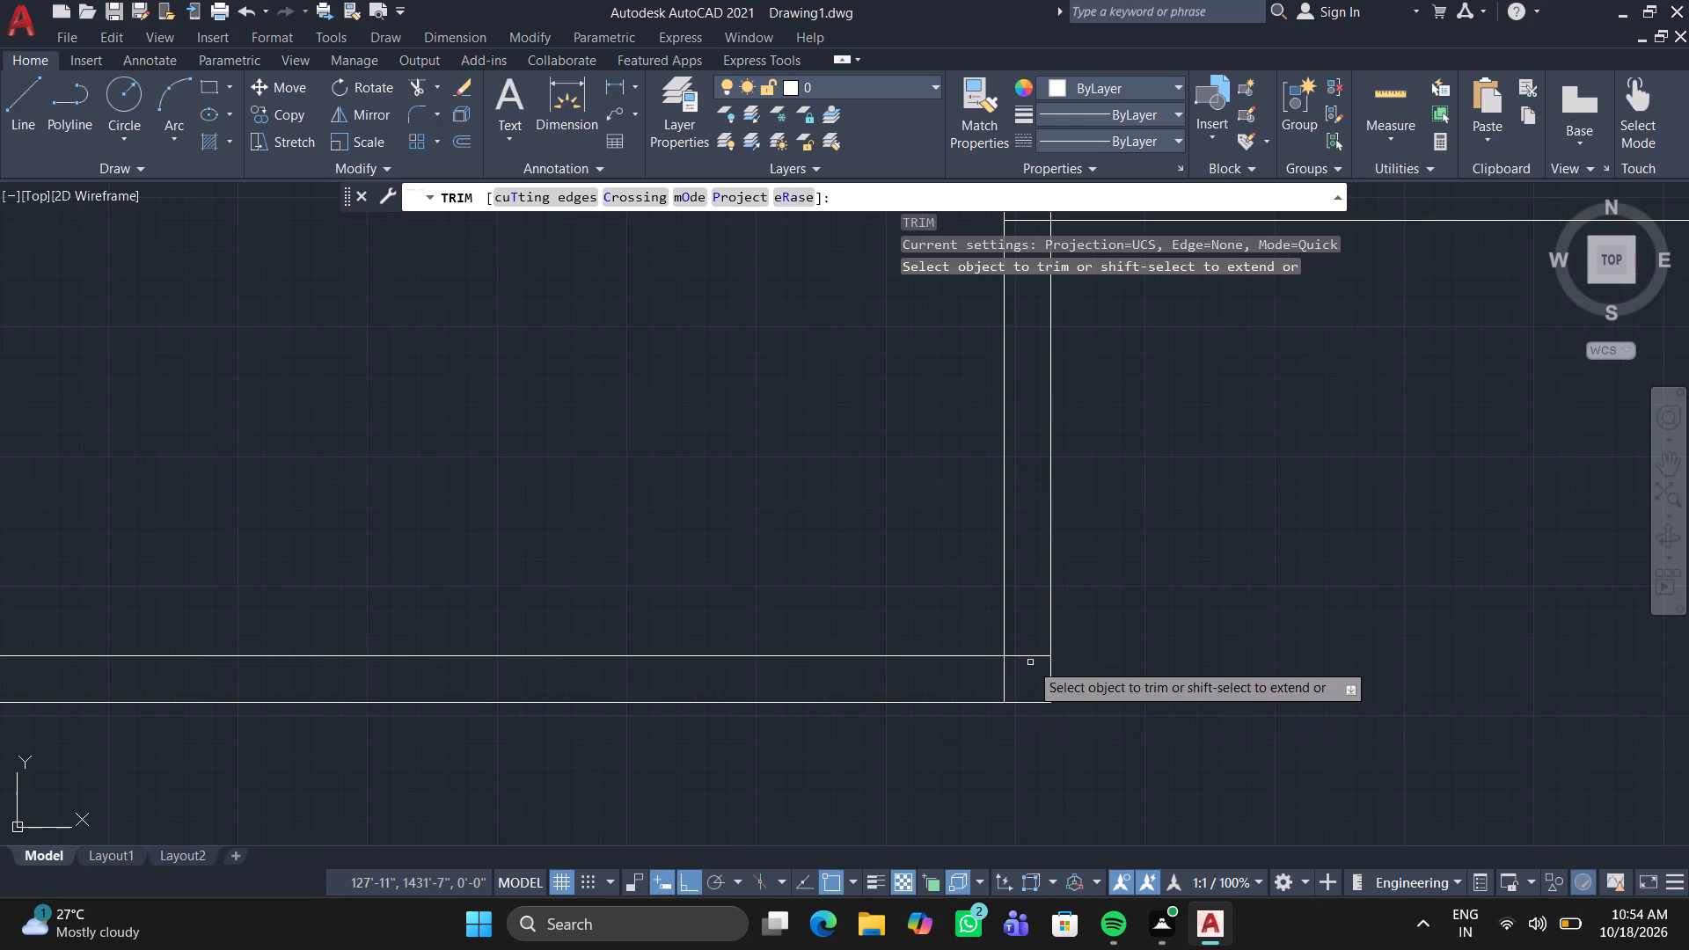
left_click(1029, 657)
left_click(996, 673)
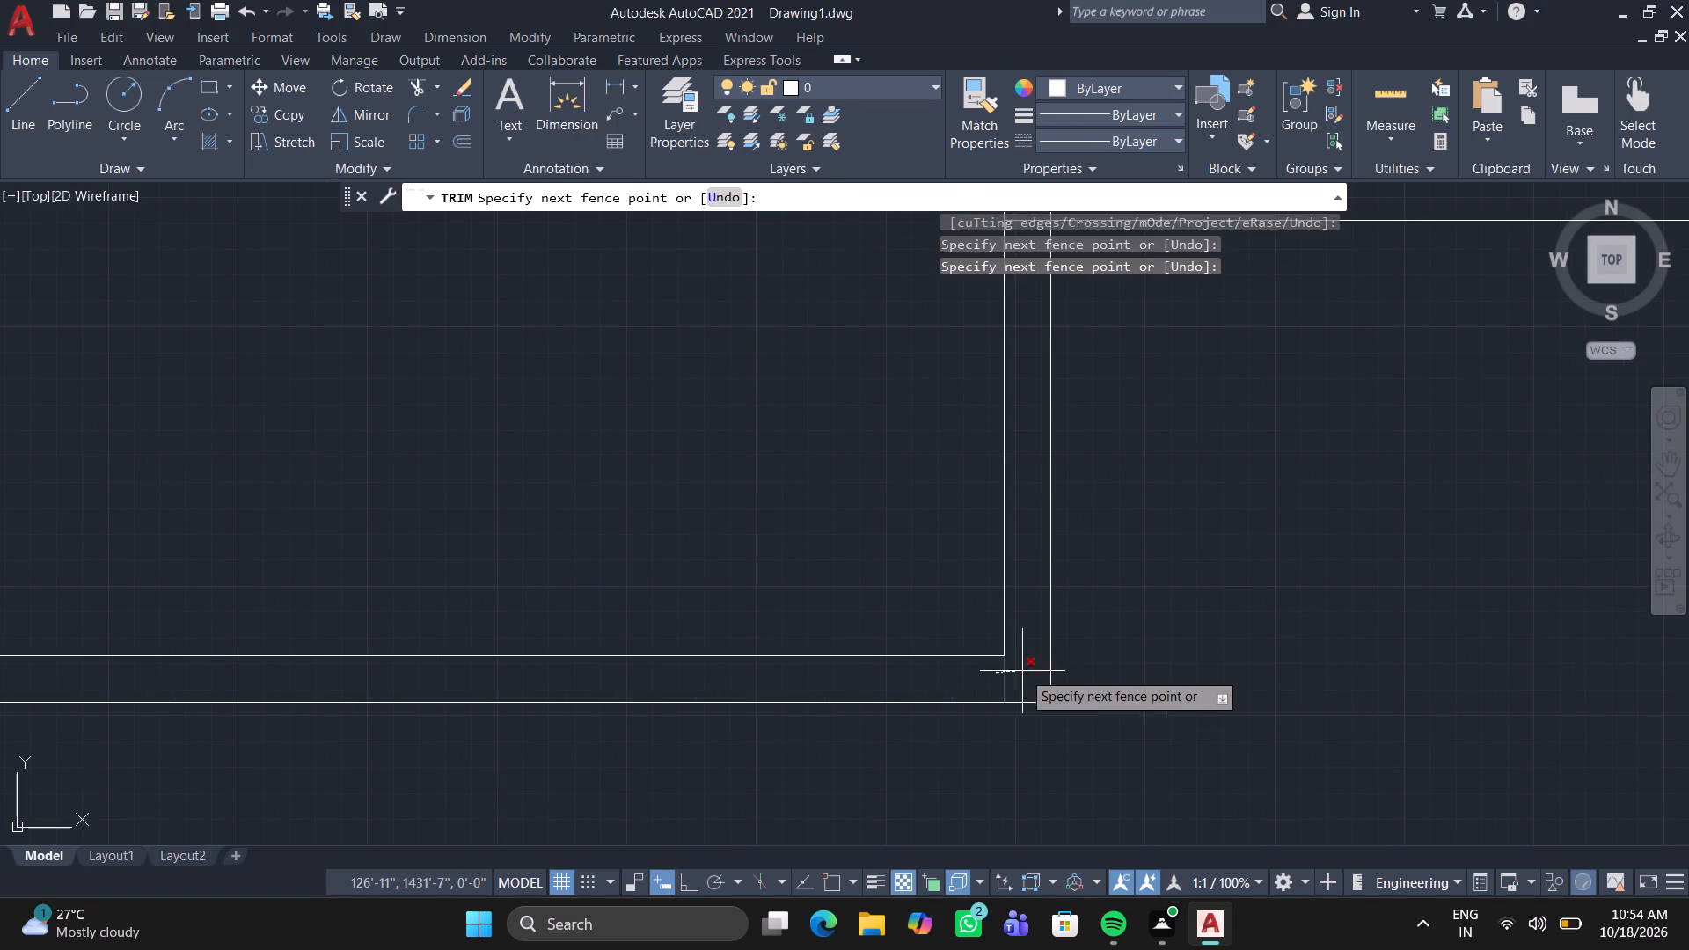
left_click(1022, 671)
Trim the overlapping lines where the lower horizontal partition meets the first vertical partition, leaving an open T-junction.
scroll(1324, 629, "down", 4)
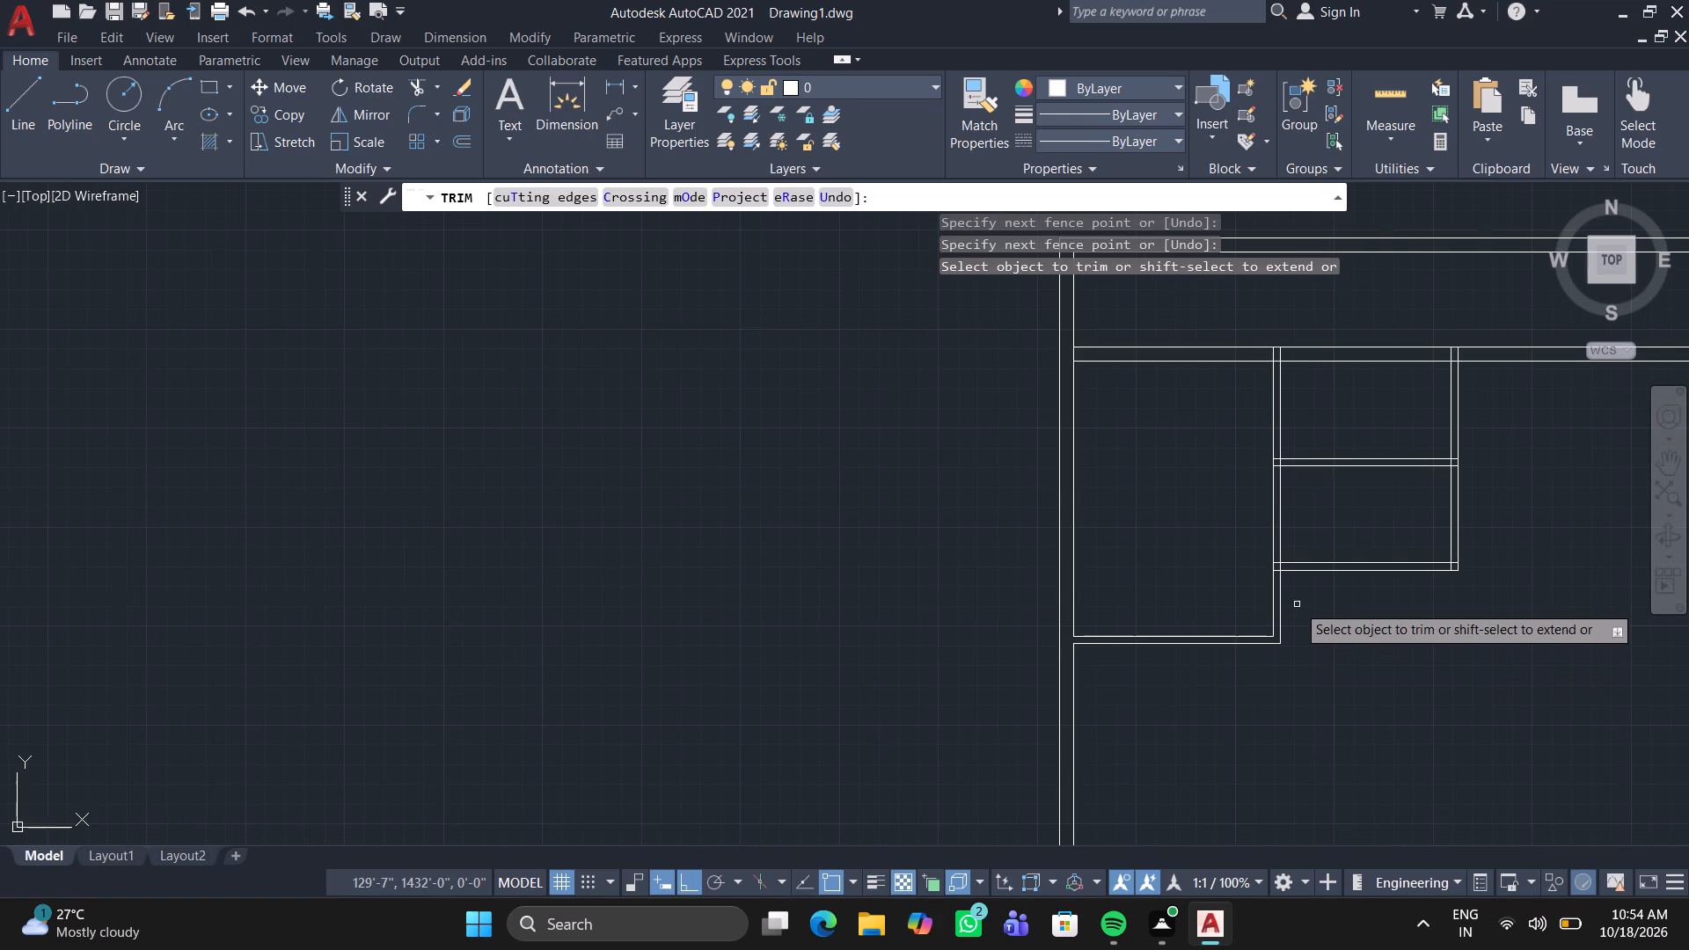
middle_click_drag(1297, 604, 1075, 682)
middle_click(1071, 682)
scroll(1049, 641, "up", 4)
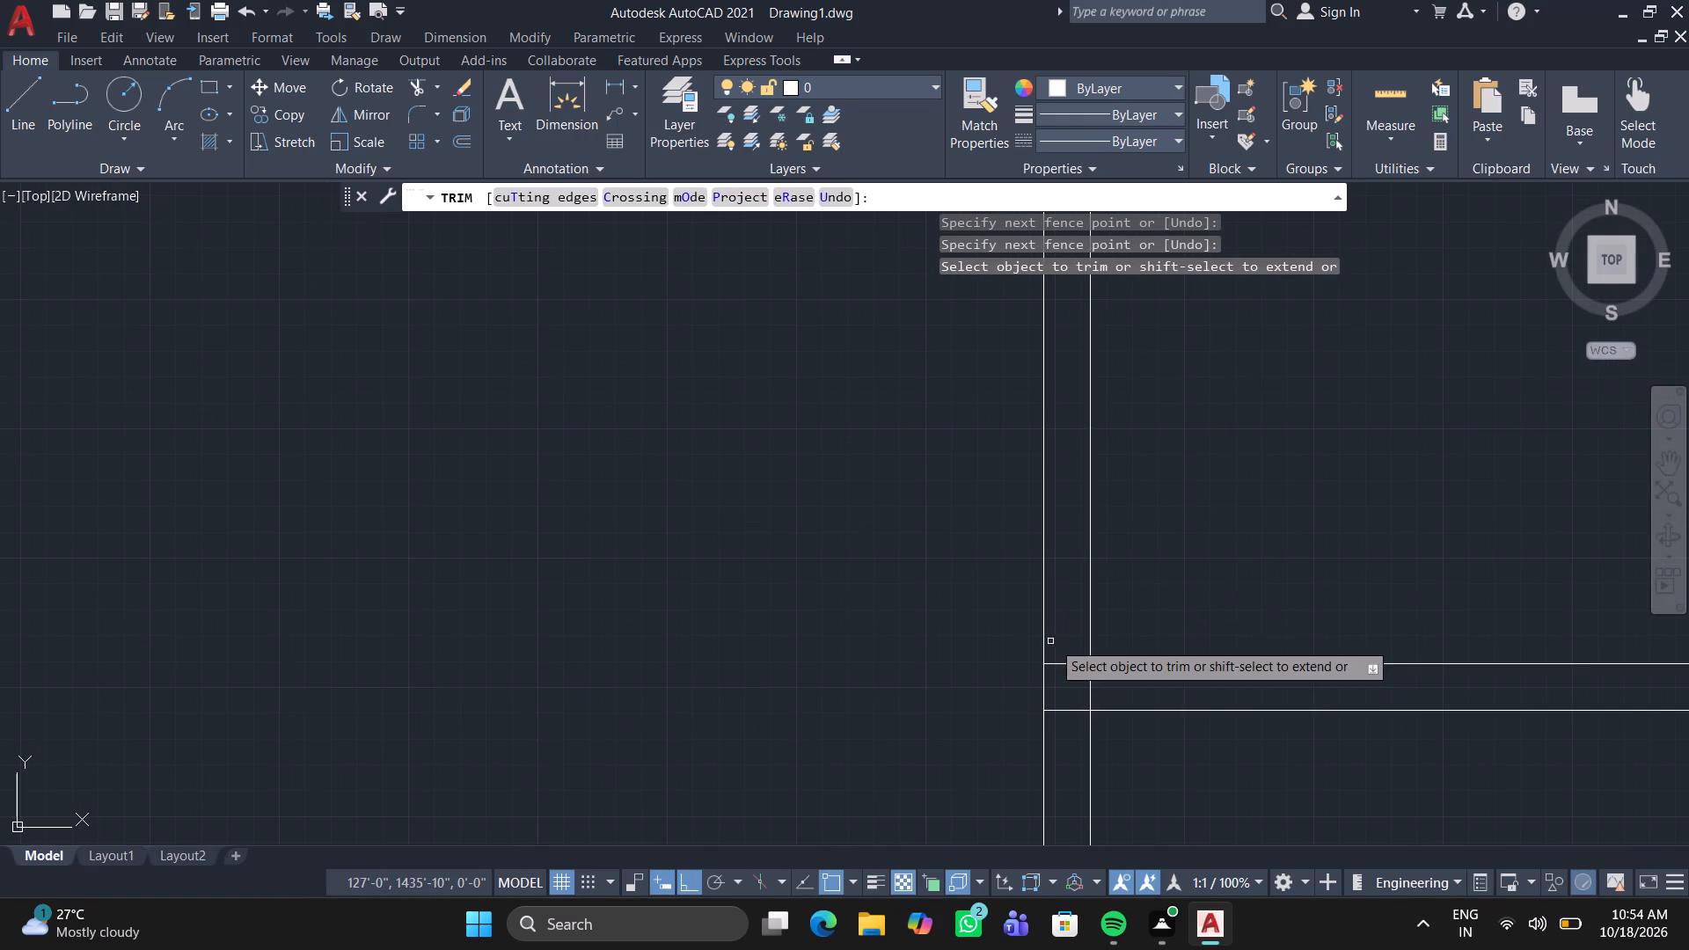
scroll(1075, 684, "up", 1)
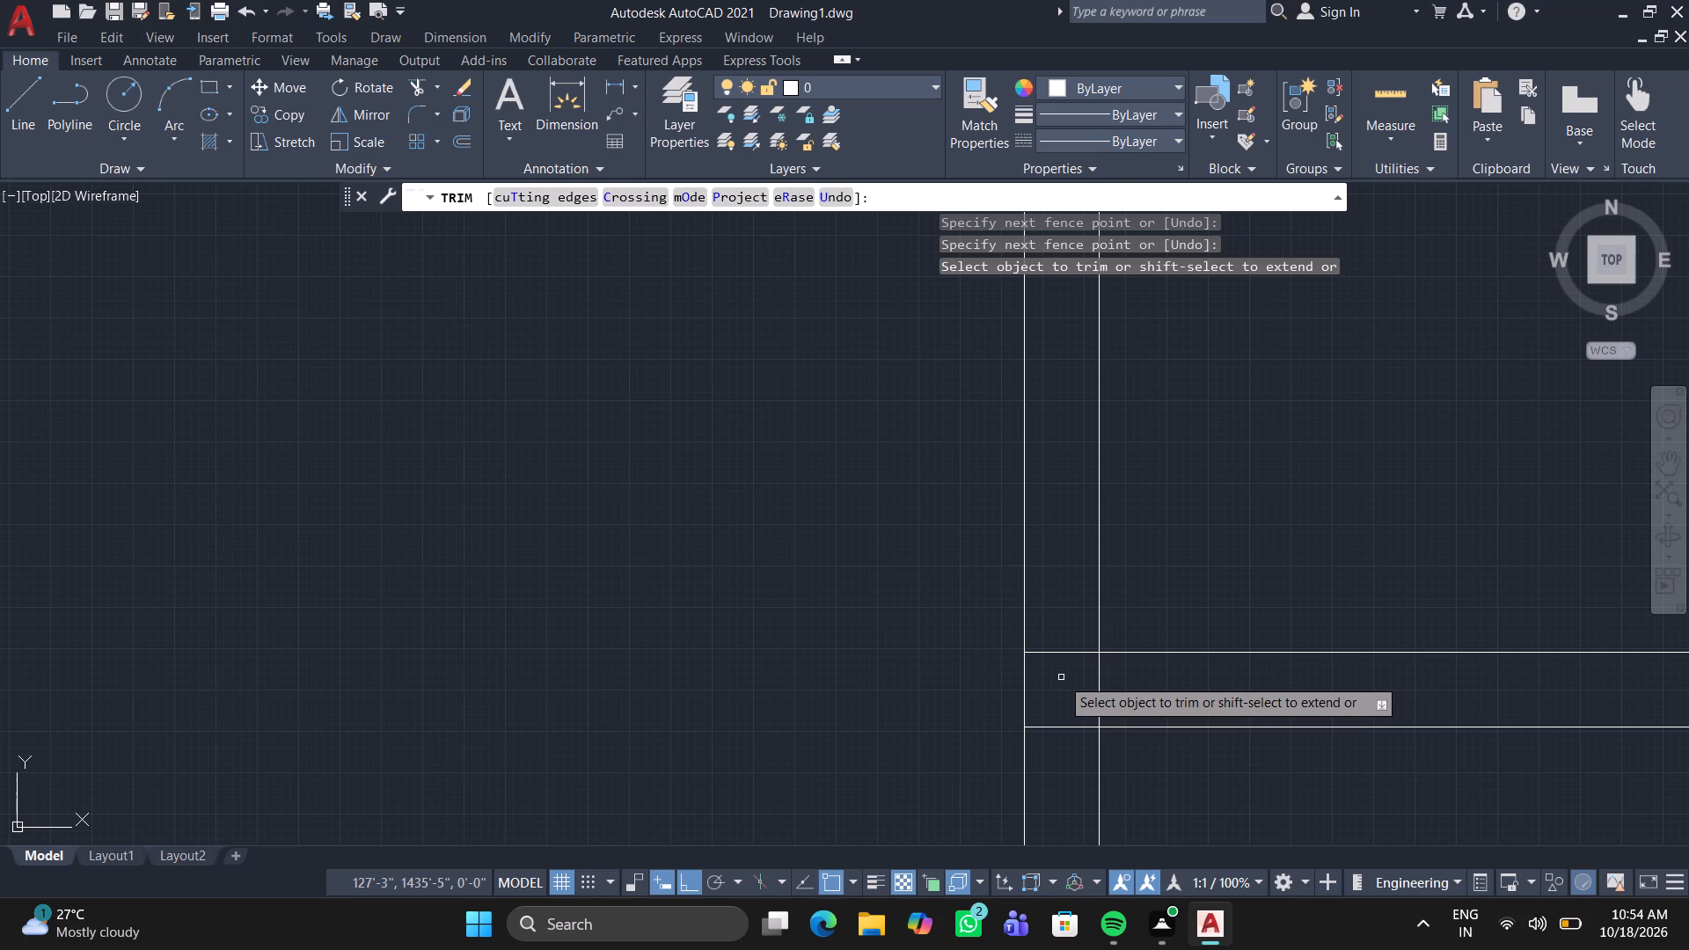
middle_click_drag(1061, 677, 949, 642)
middle_click(949, 642)
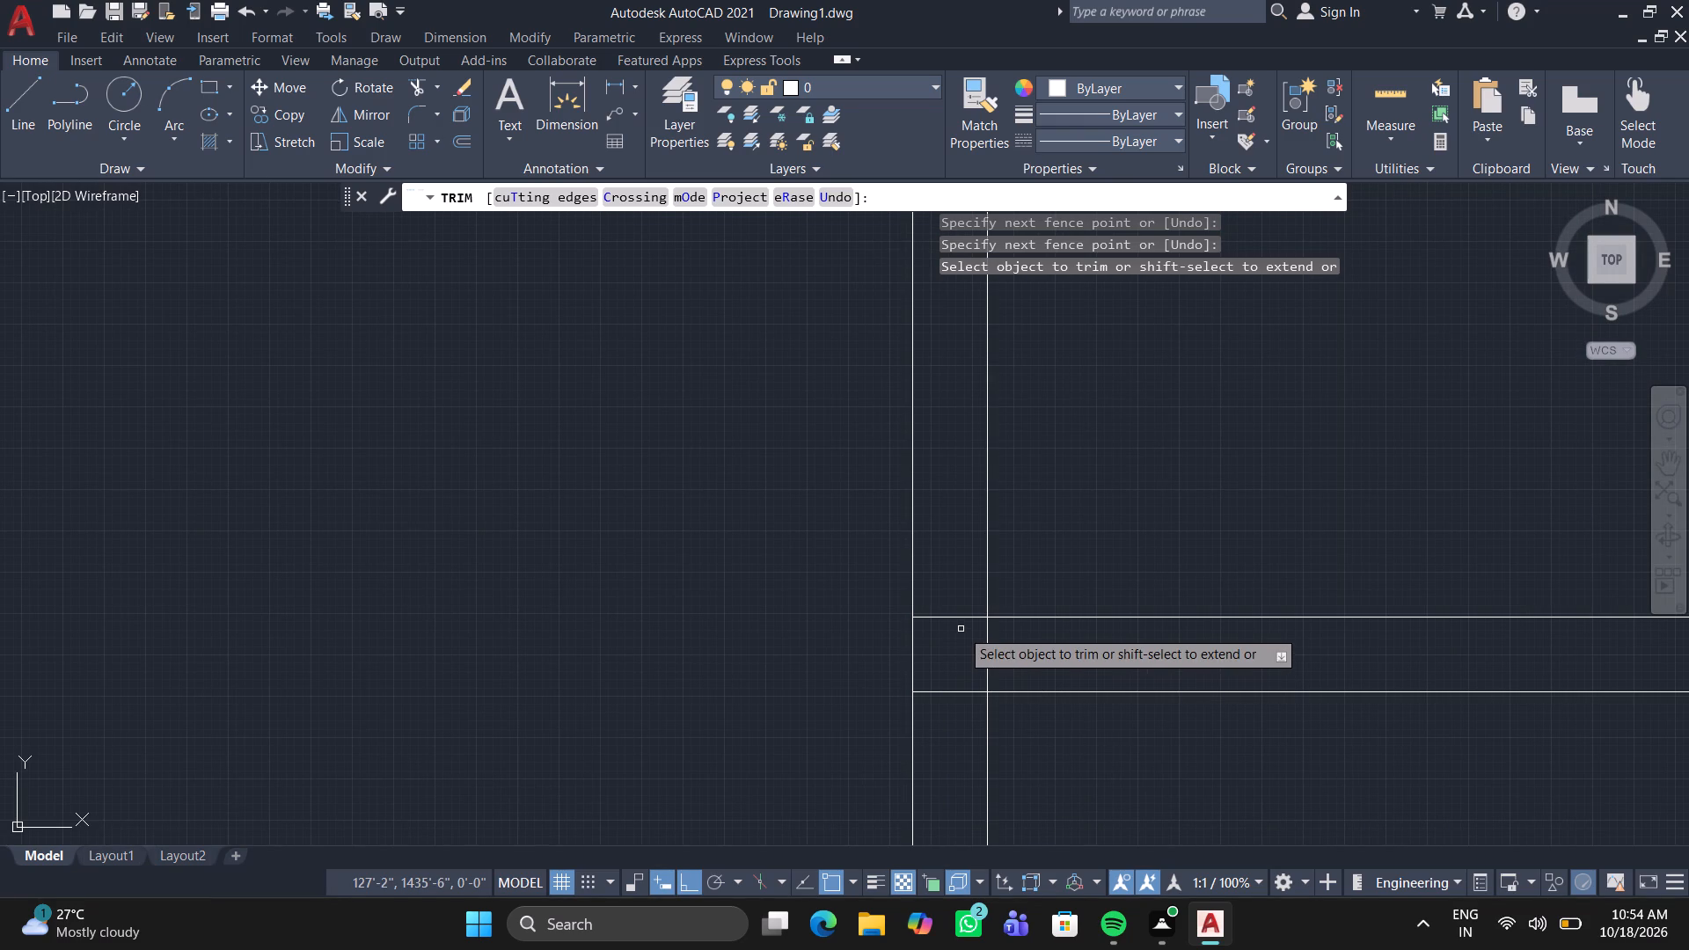
middle_click_drag(961, 629, 840, 588)
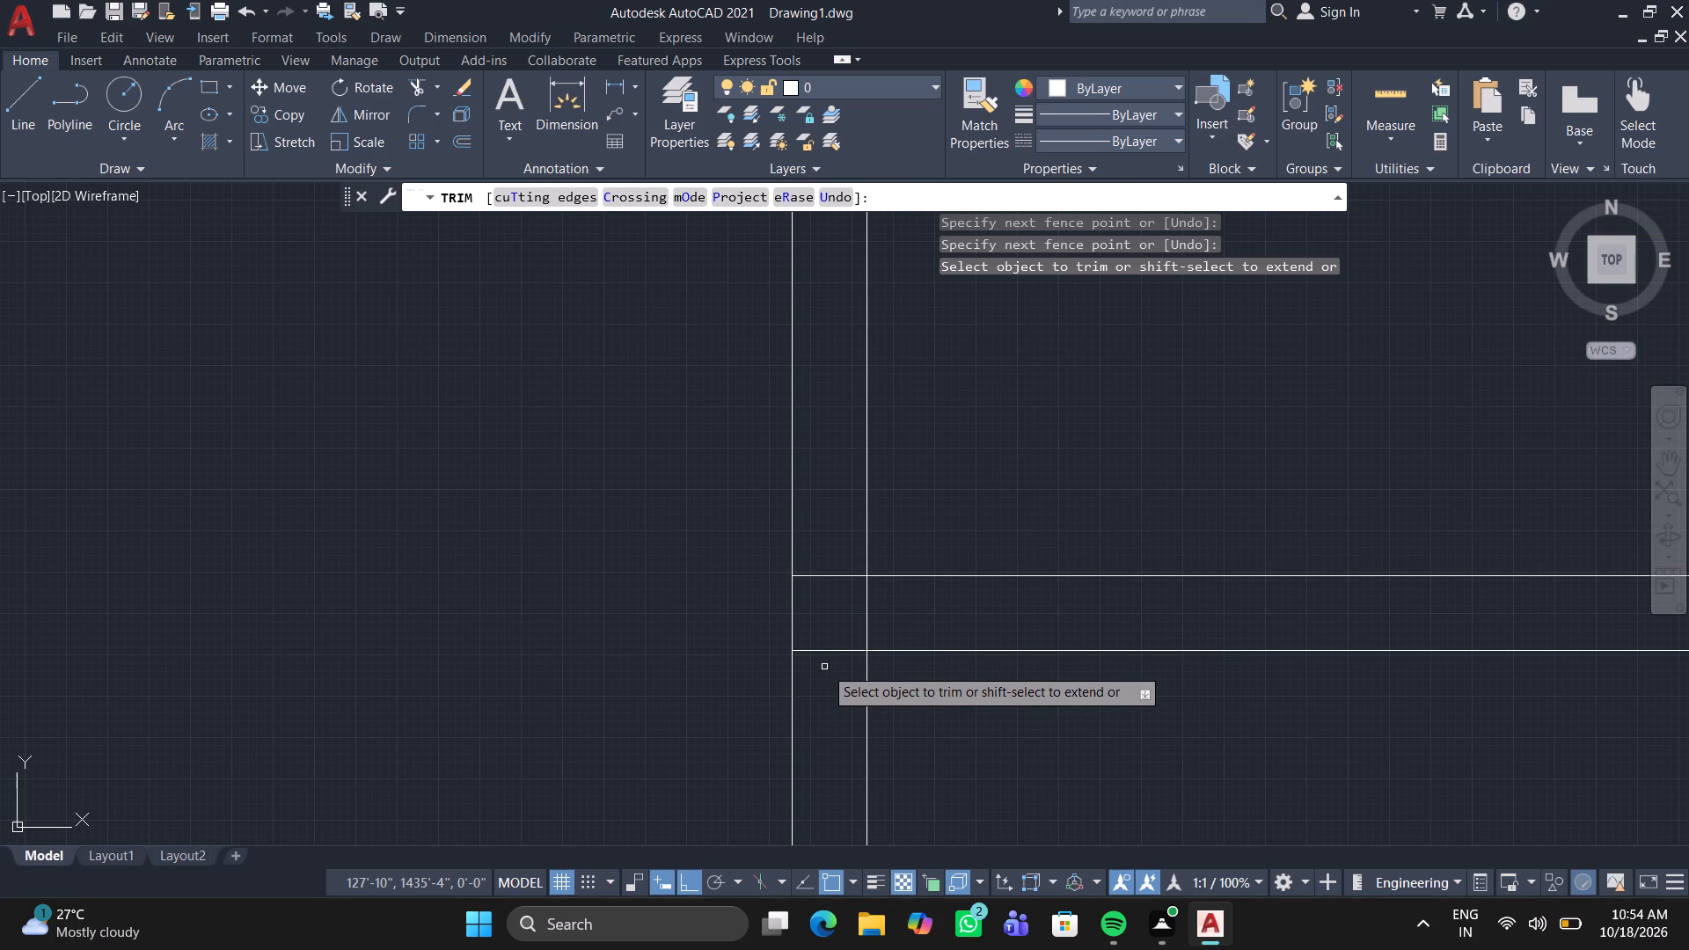
scroll(828, 655, "up", 1)
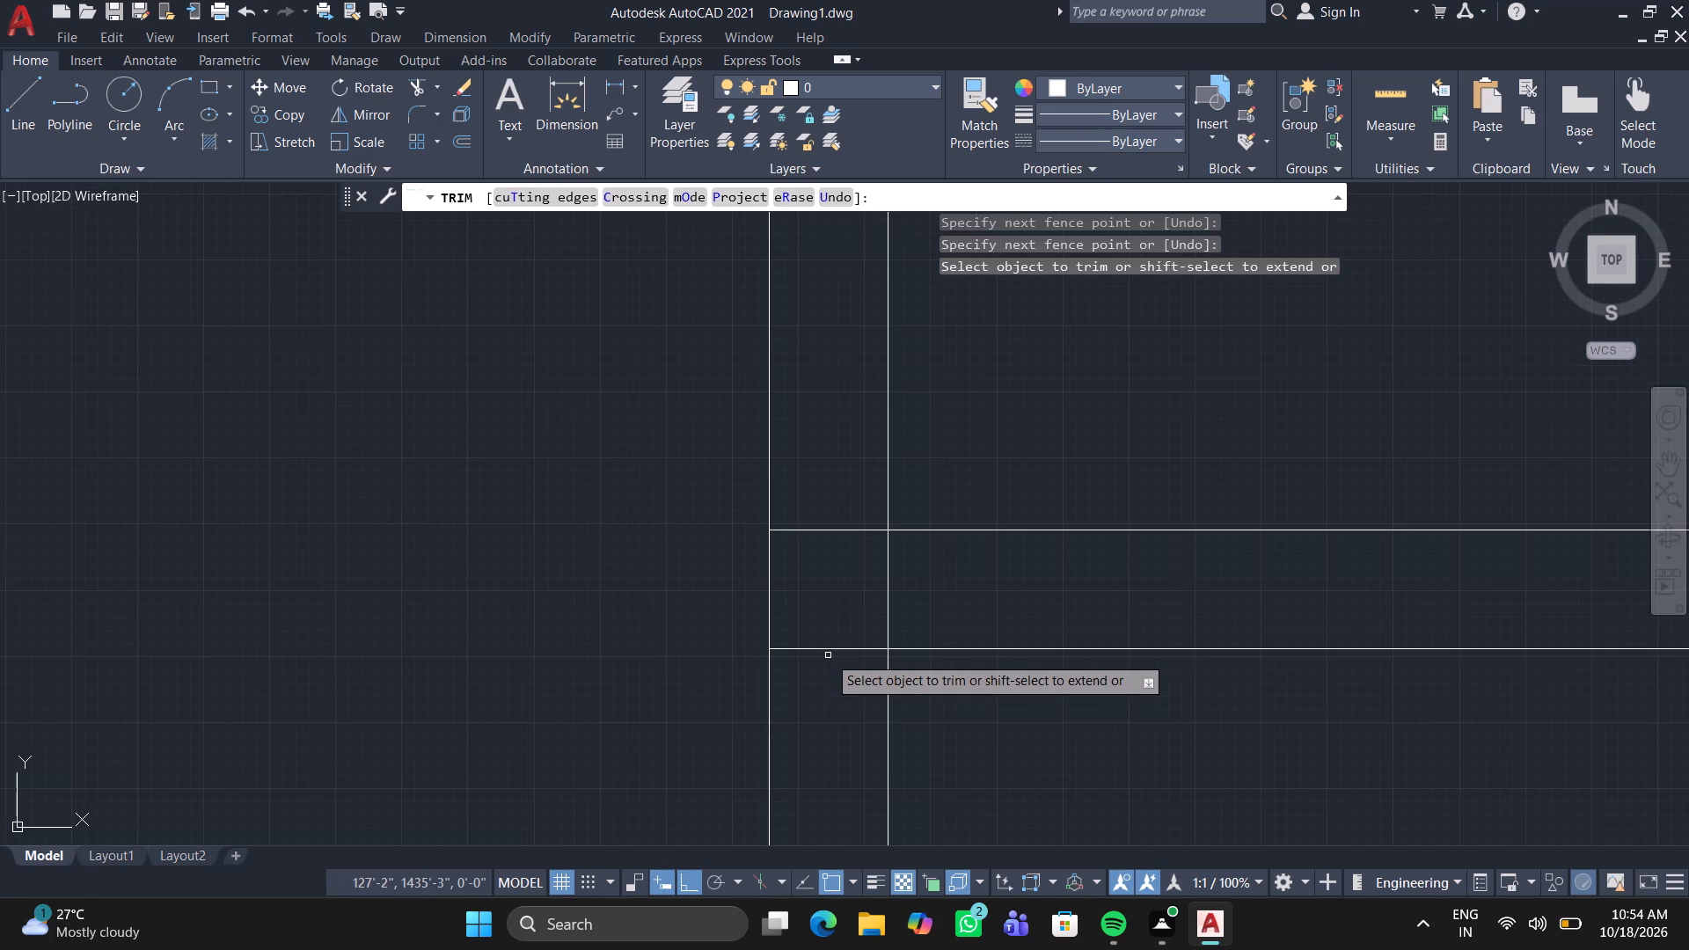
left_click_drag(833, 496, 839, 678)
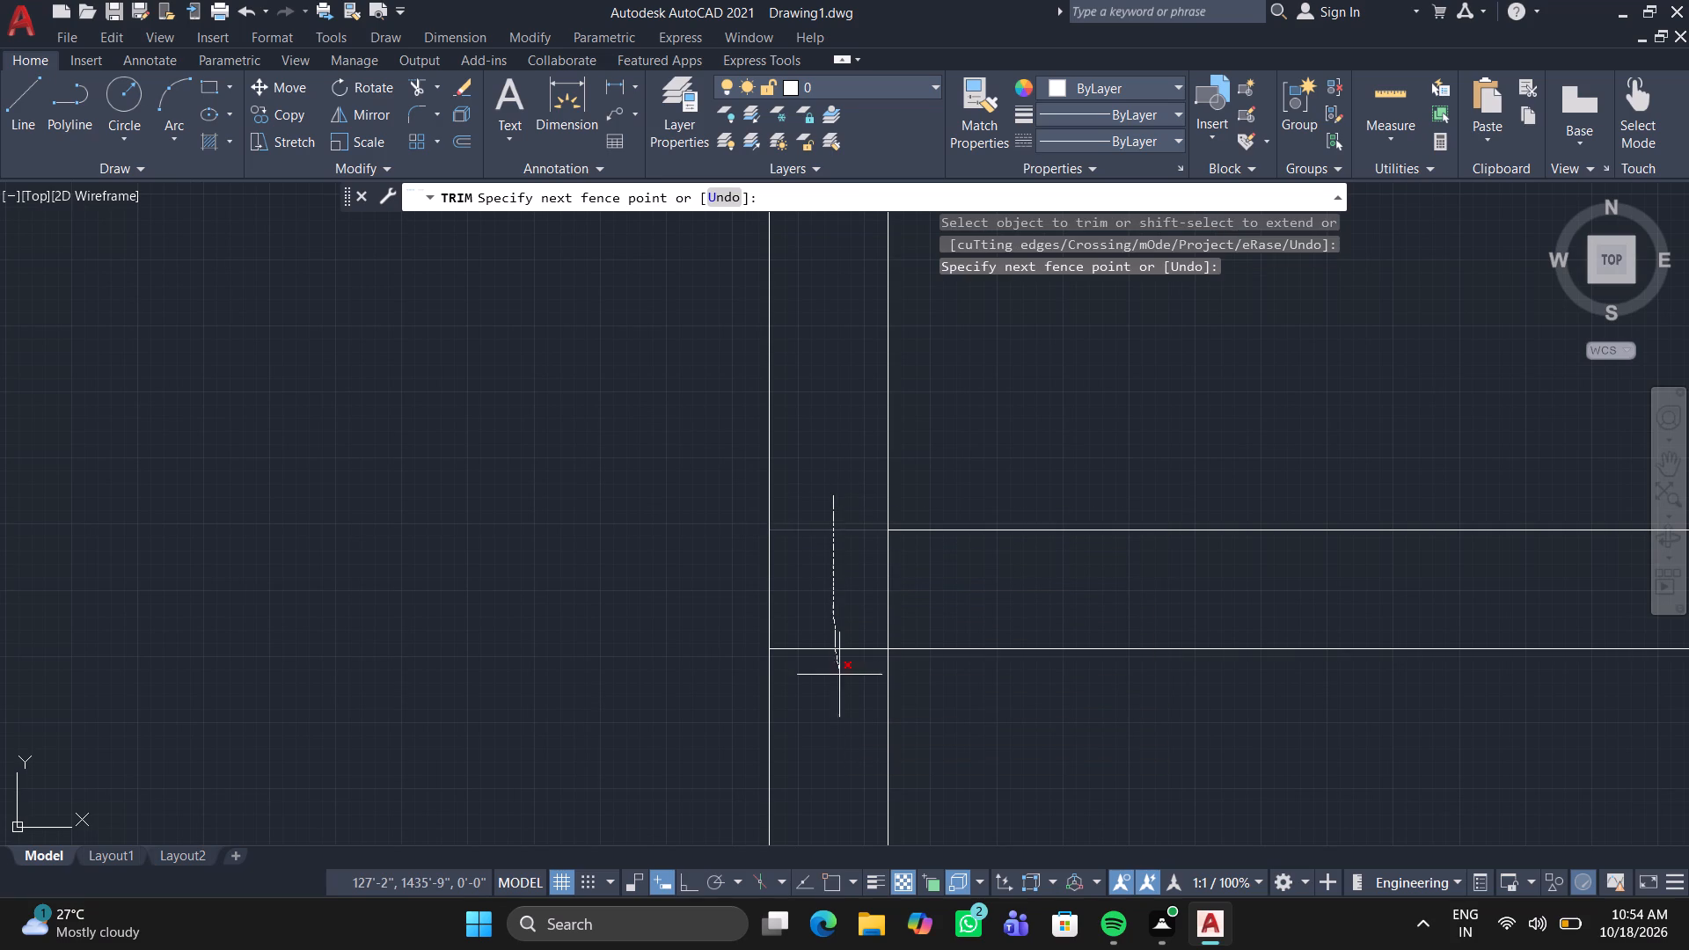
left_click_drag(839, 678, 848, 727)
left_click(827, 577)
left_click(1026, 594)
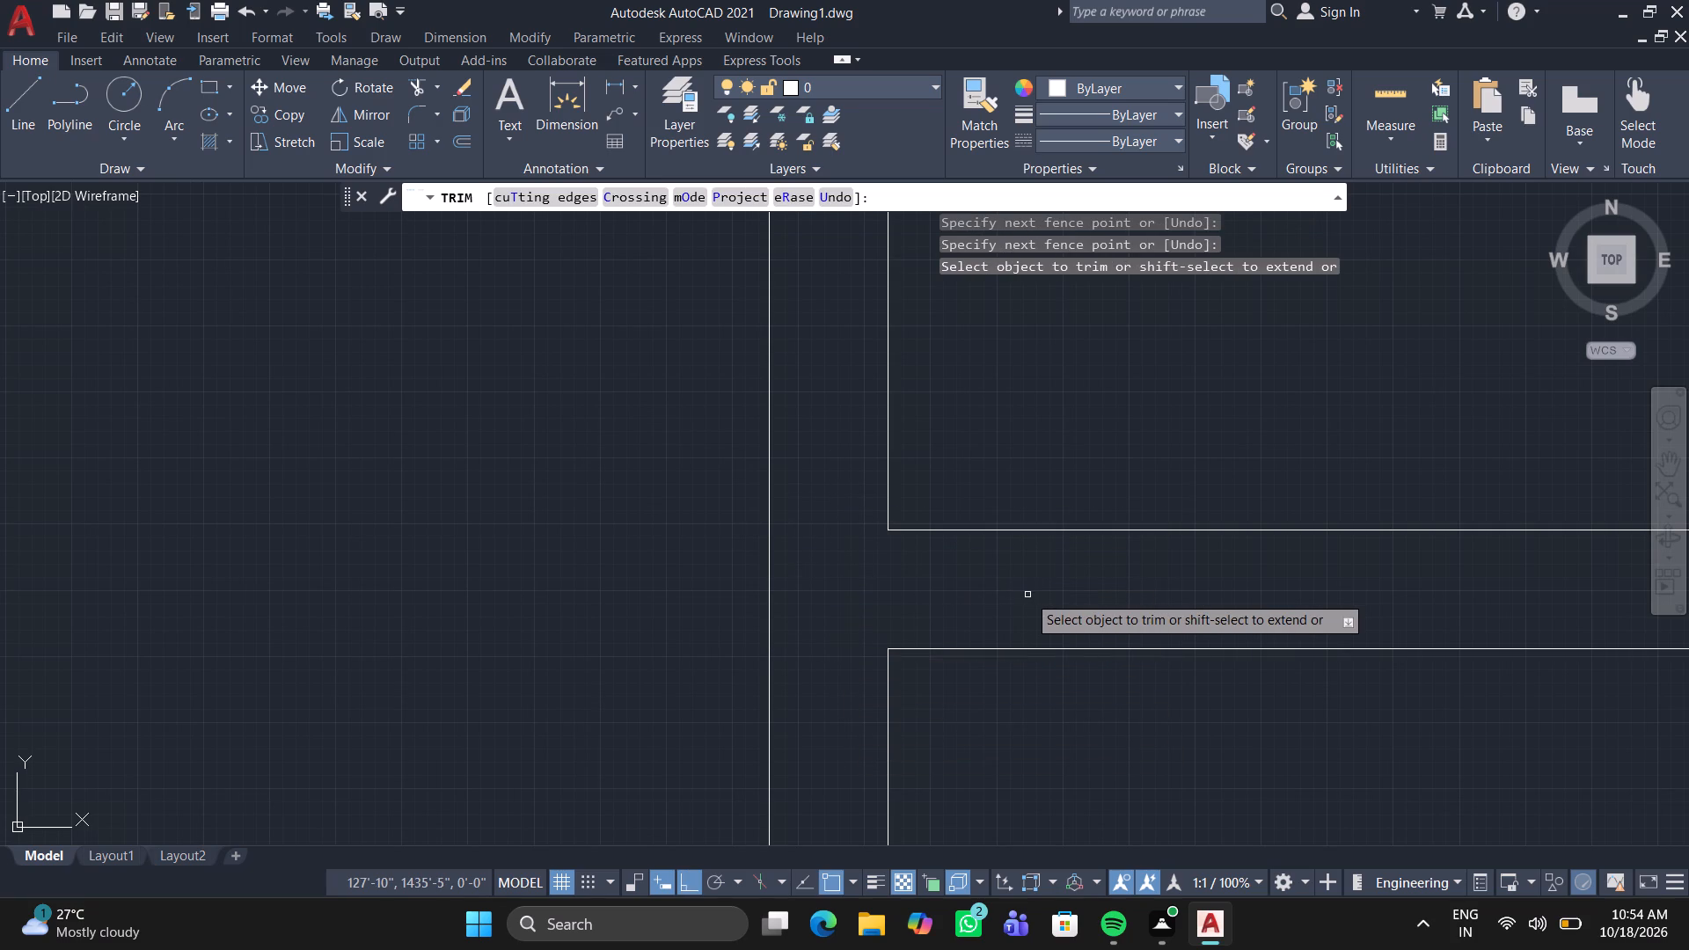
Trim the overlapping lines where the upper horizontal partition meets the first vertical partition, leaving an open T-junction.
scroll(1163, 652, "down", 5)
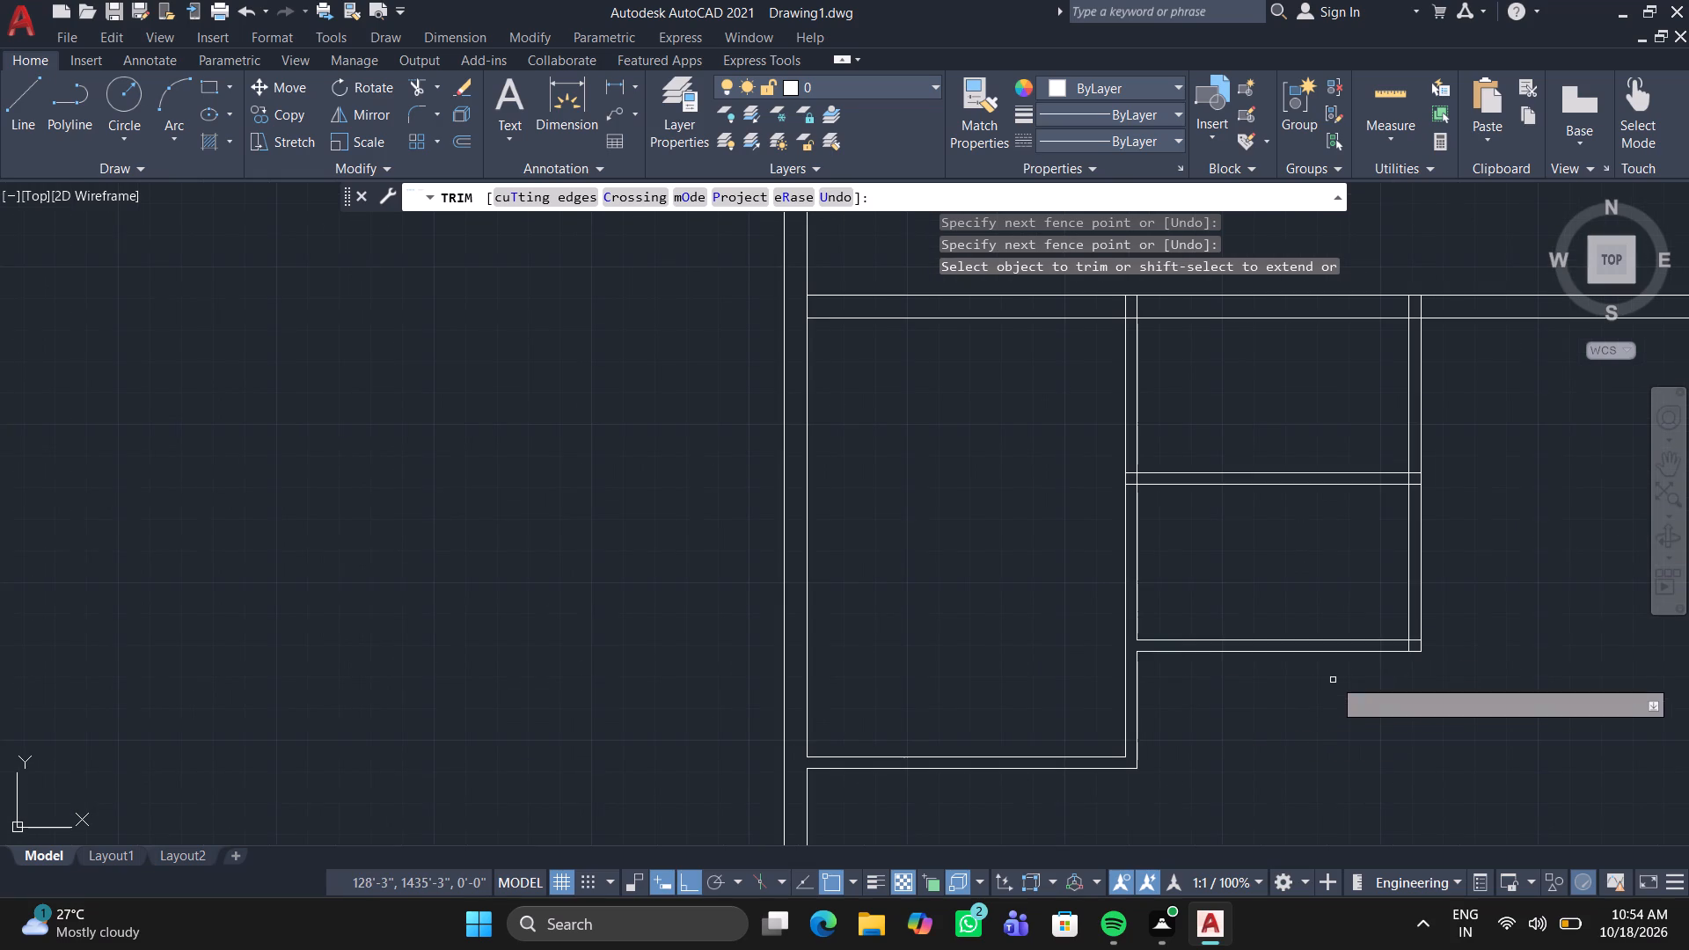
scroll(1137, 470, "up", 6)
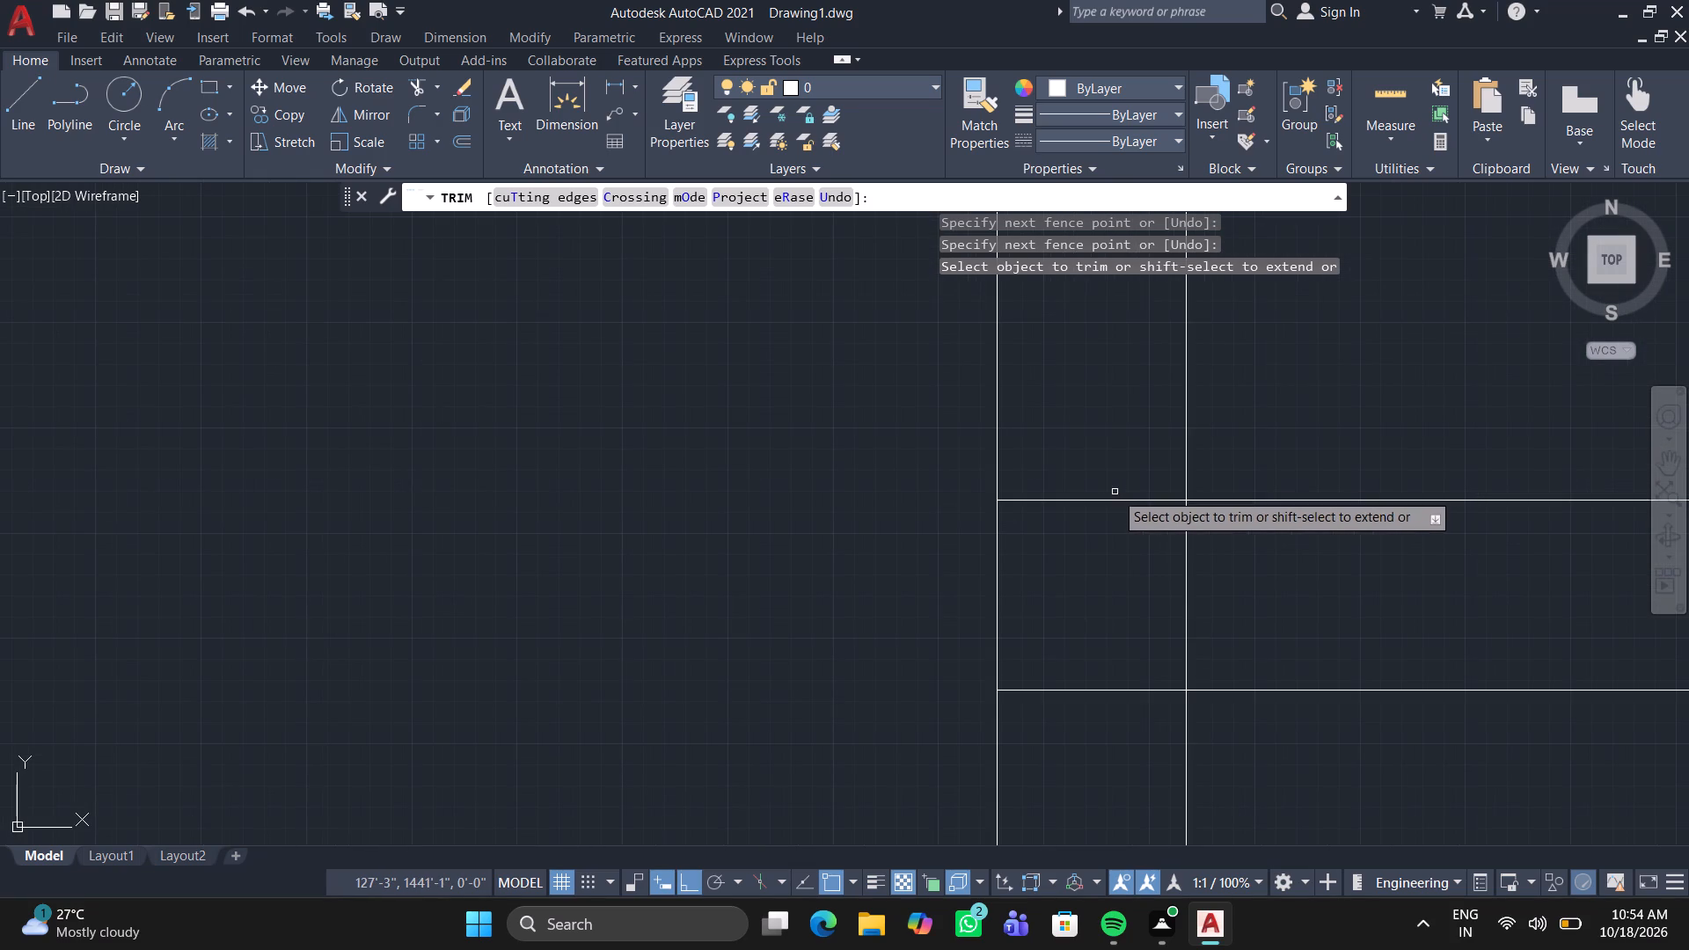
left_click(1107, 488)
left_click(1100, 756)
left_click(1072, 604)
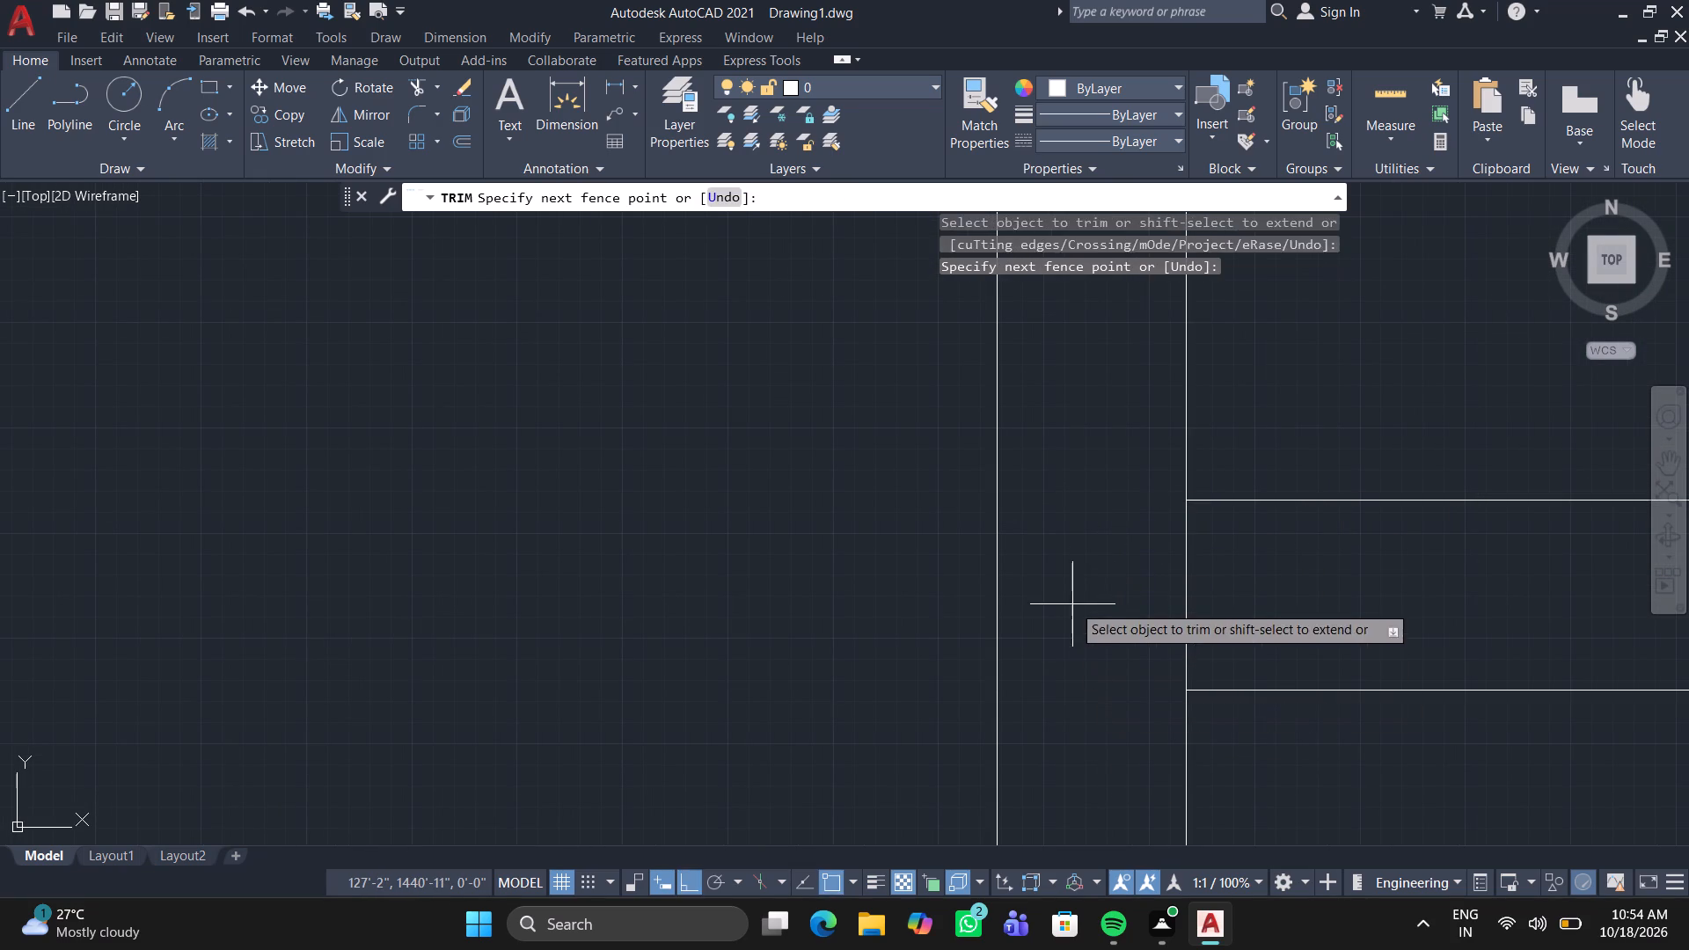
left_click(1301, 586)
Trim the left outer wall's inner line between the two lines of the long horizontal wall above the rooms.
scroll(918, 633, "down", 3)
scroll(707, 603, "down", 1)
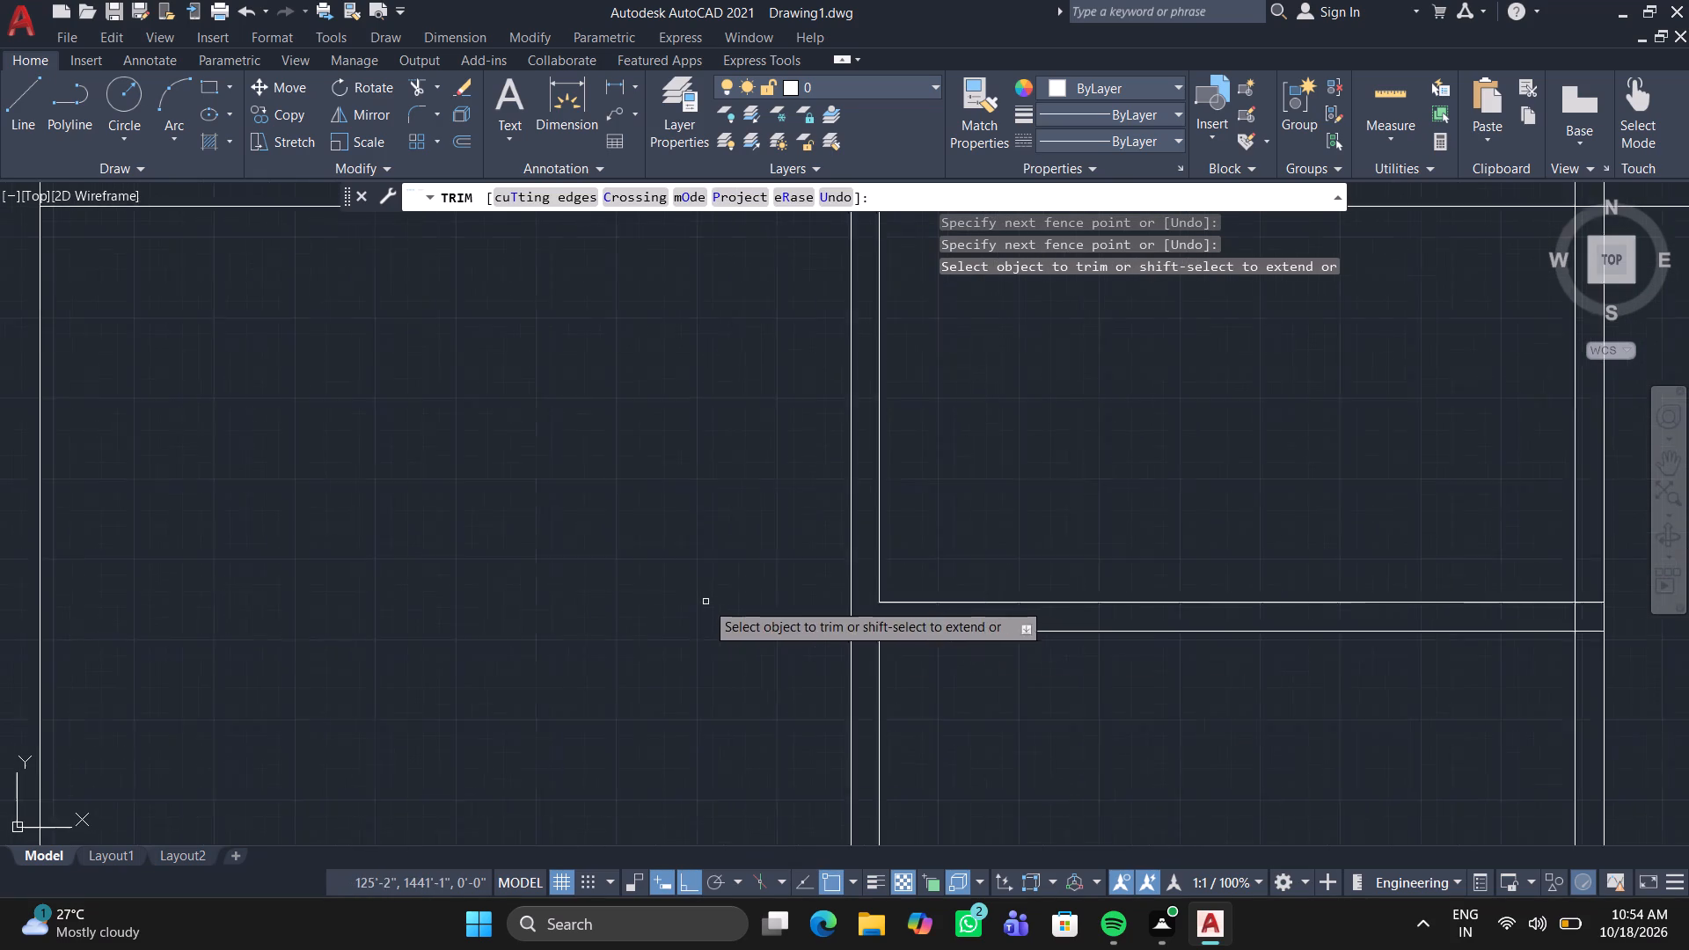
scroll(706, 602, "down", 1)
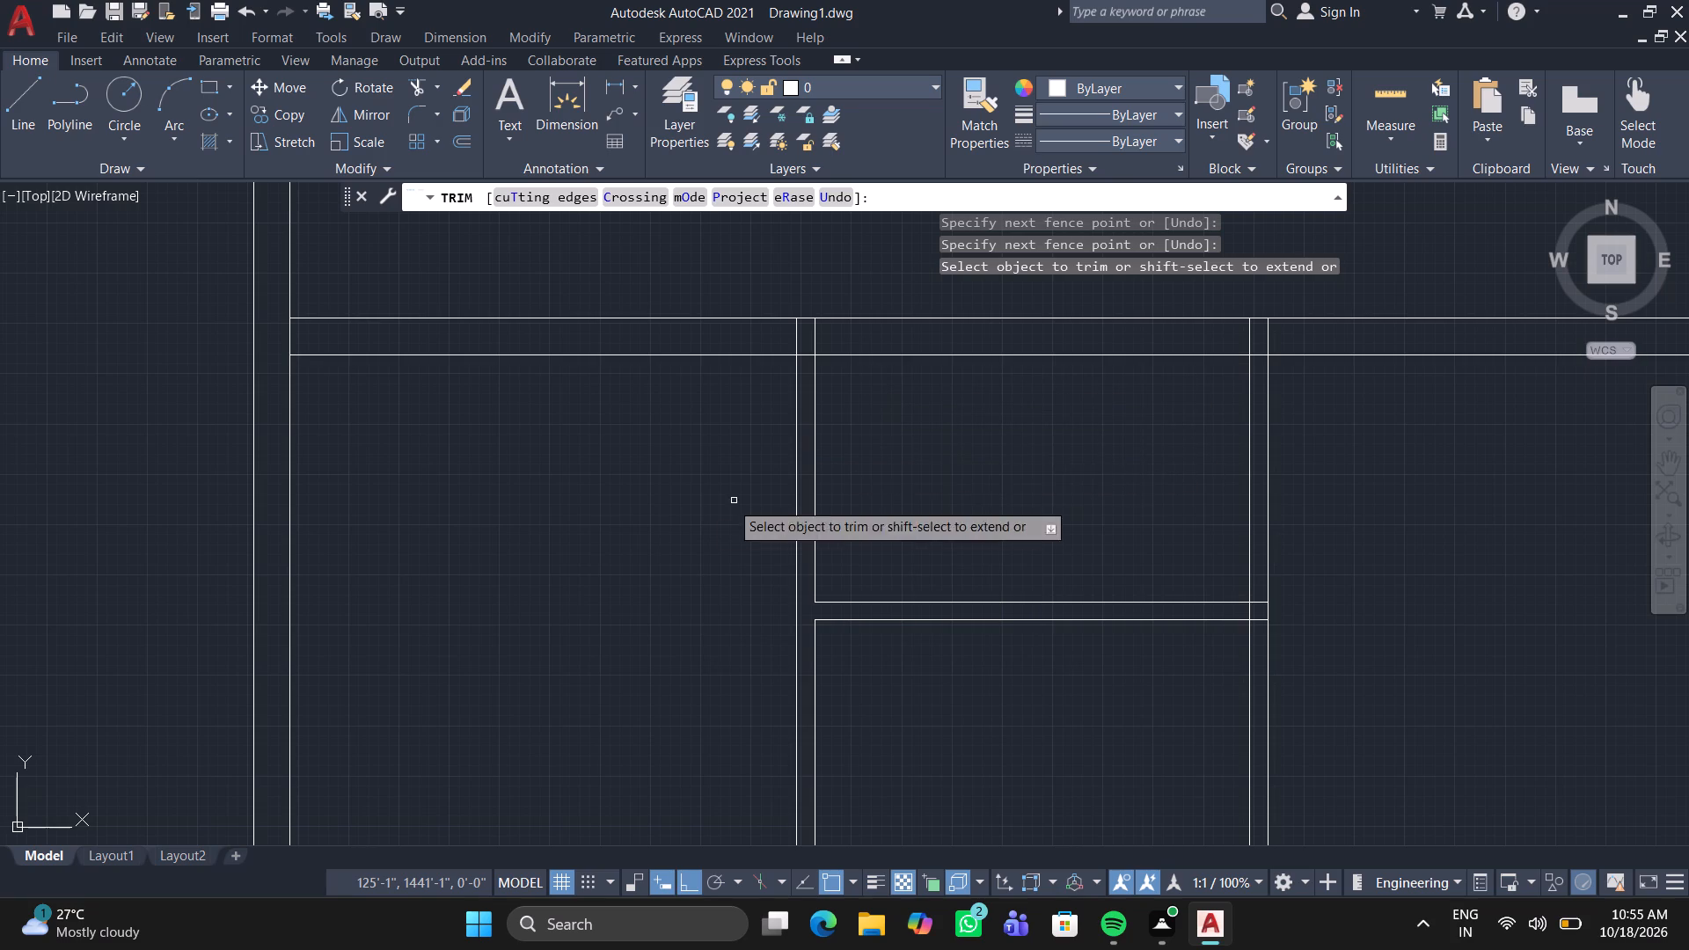
scroll(282, 340, "up", 2)
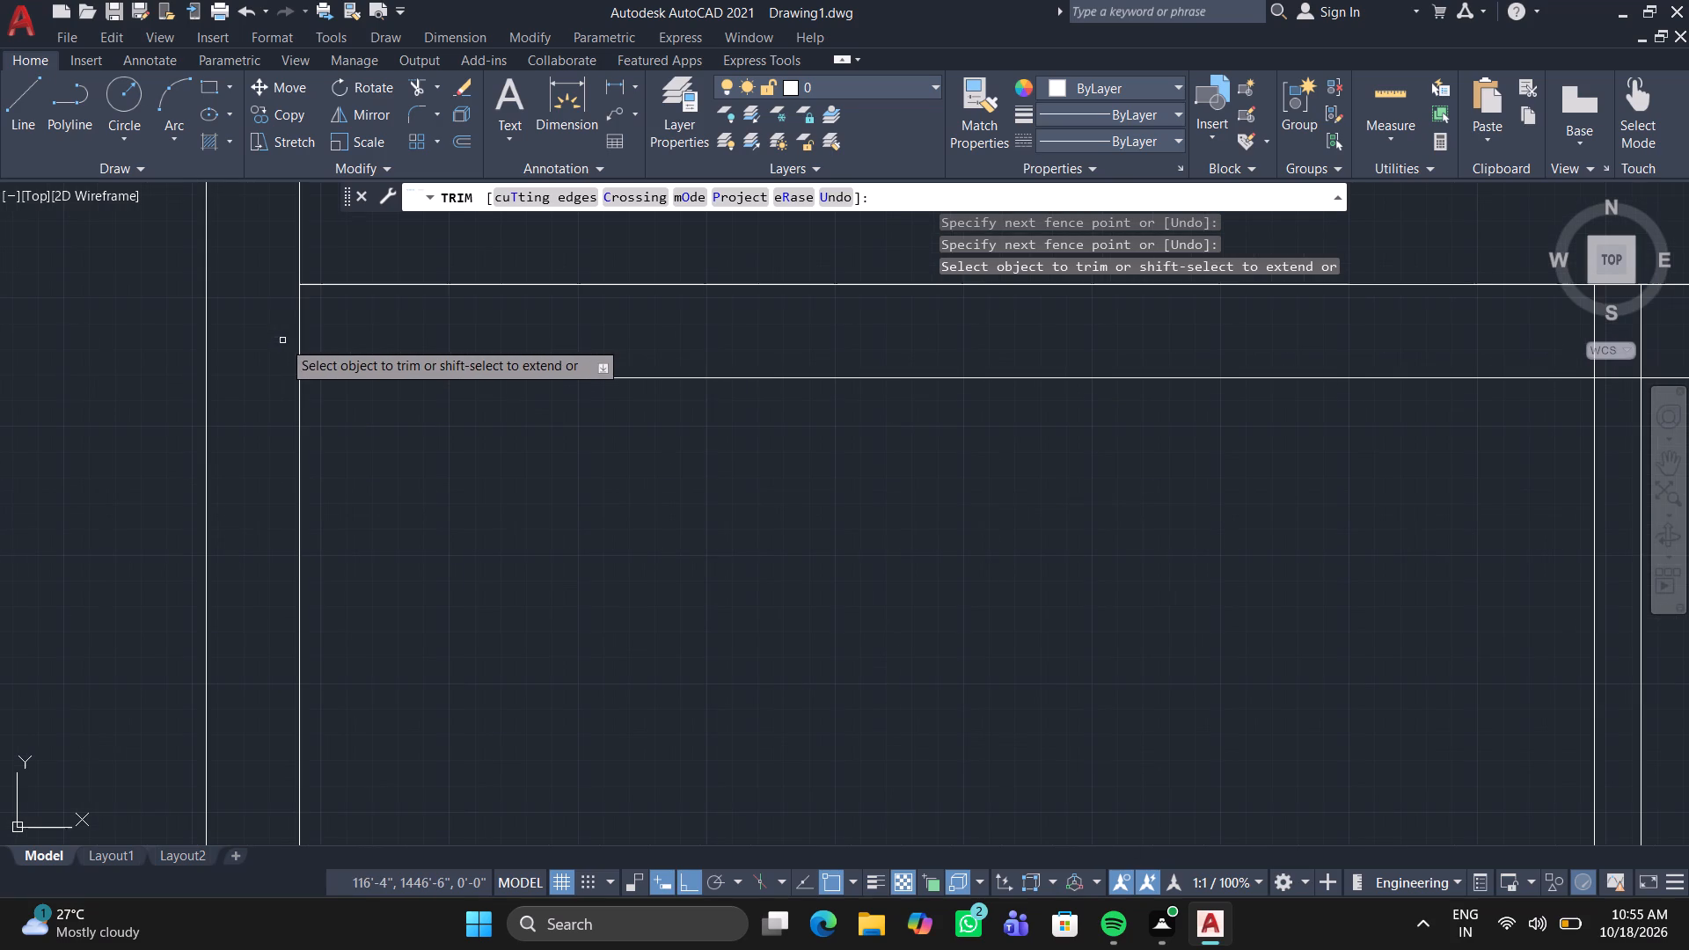
left_click(282, 340)
left_click(575, 343)
Trim the first vertical partition's ends inside the long horizontal wall and the wall line crossing that partition.
scroll(930, 569, "down", 3)
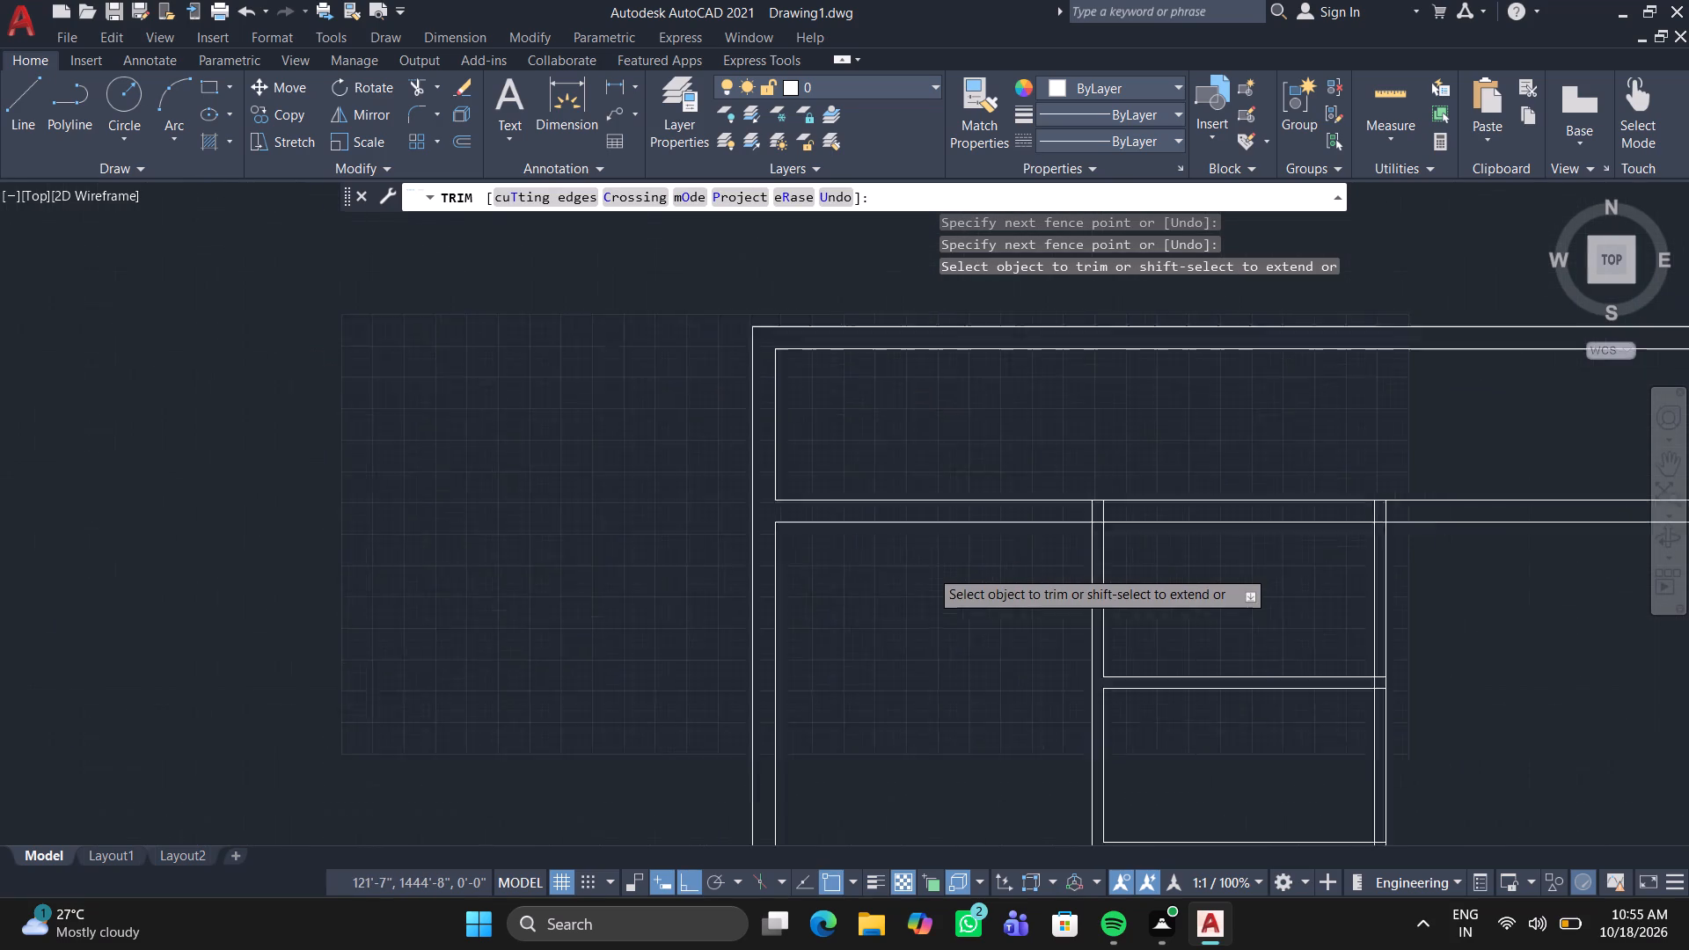
scroll(930, 569, "down", 1)
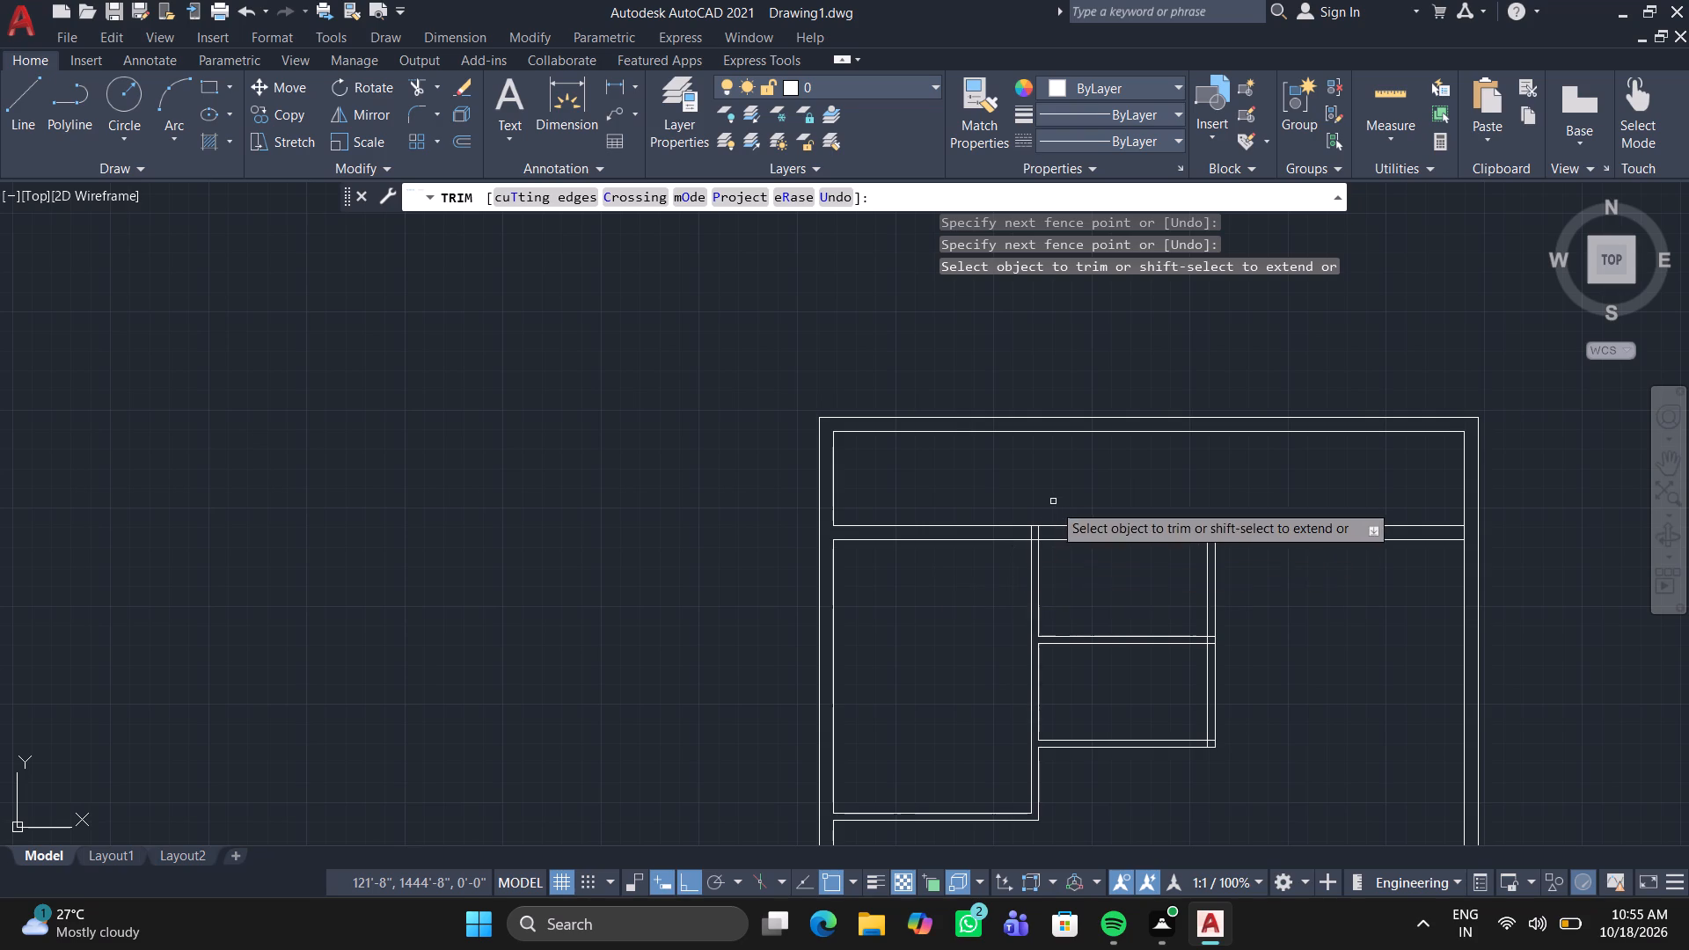
scroll(1037, 522, "up", 5)
middle_click_drag(979, 676, 954, 514)
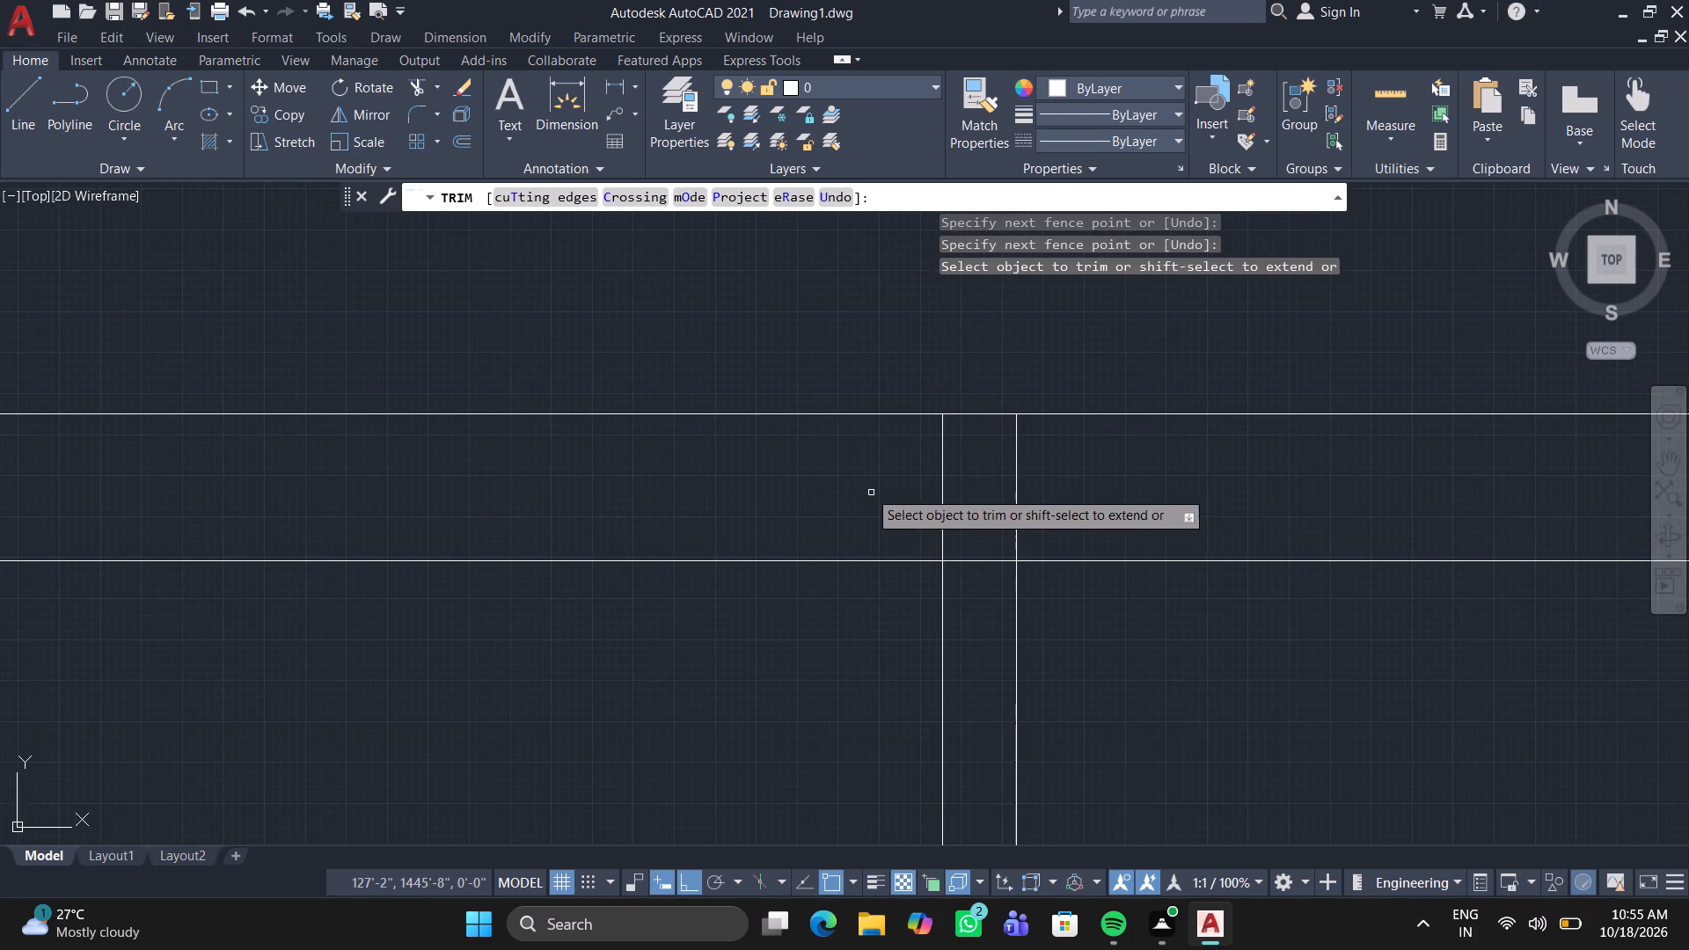
left_click_drag(856, 482, 914, 480)
left_click_drag(1127, 477, 806, 477)
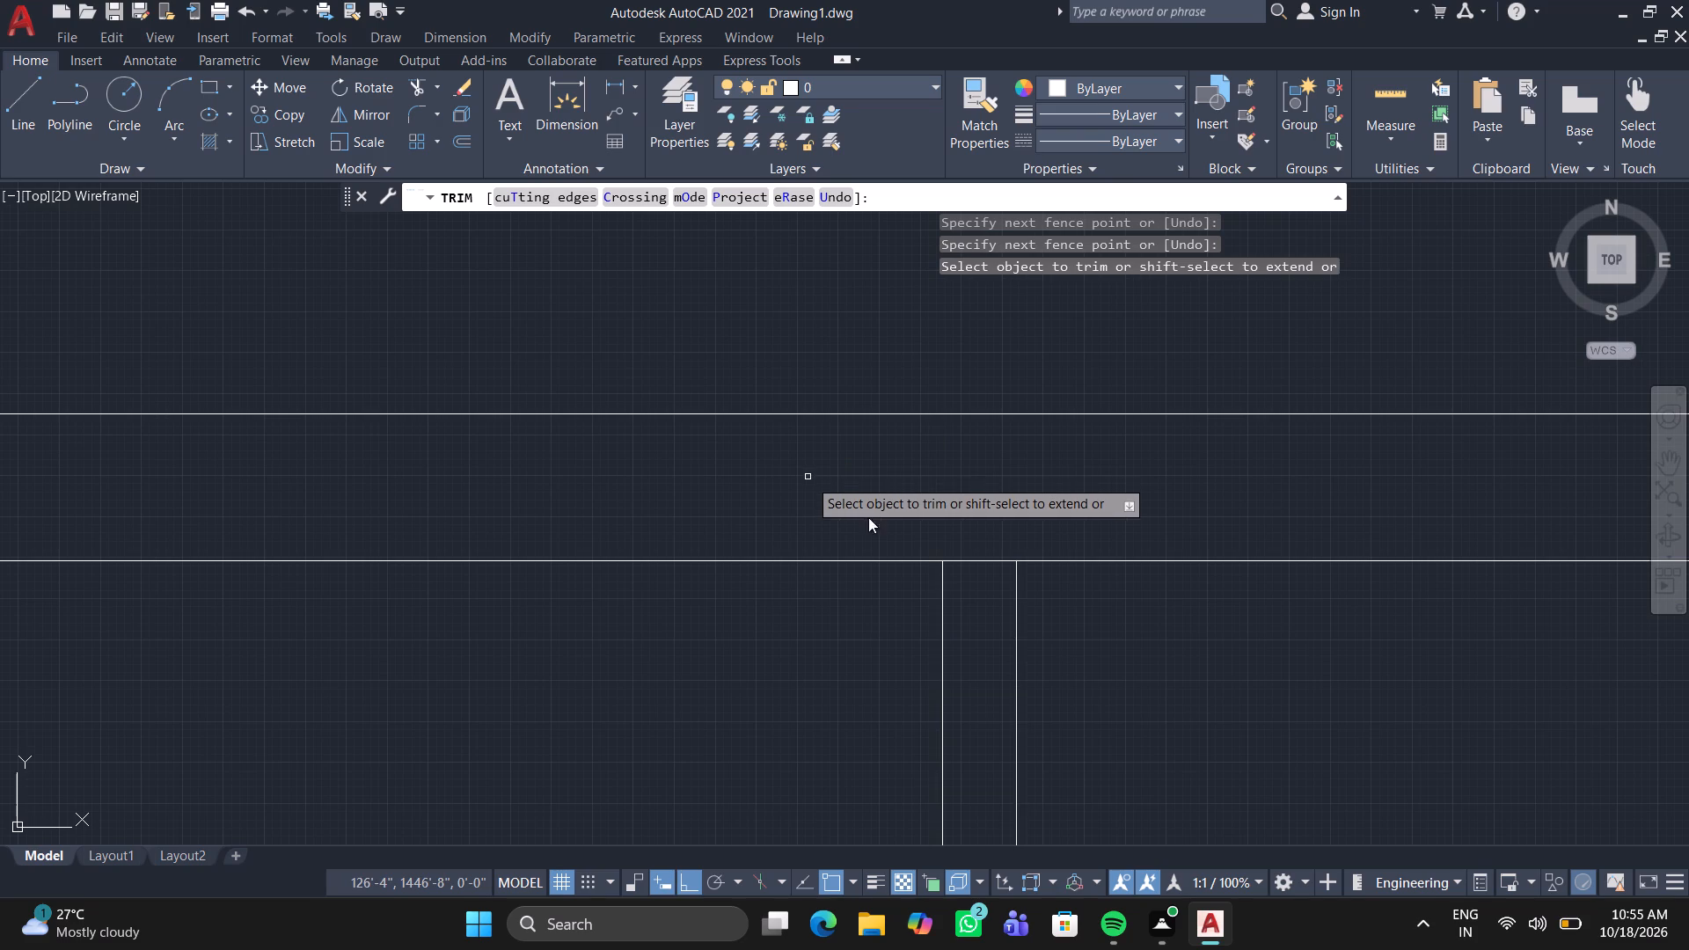
left_click(969, 562)
Trim the second vertical partition's ends inside the long horizontal wall and the wall line crossing that partition.
scroll(969, 562, "down", 2)
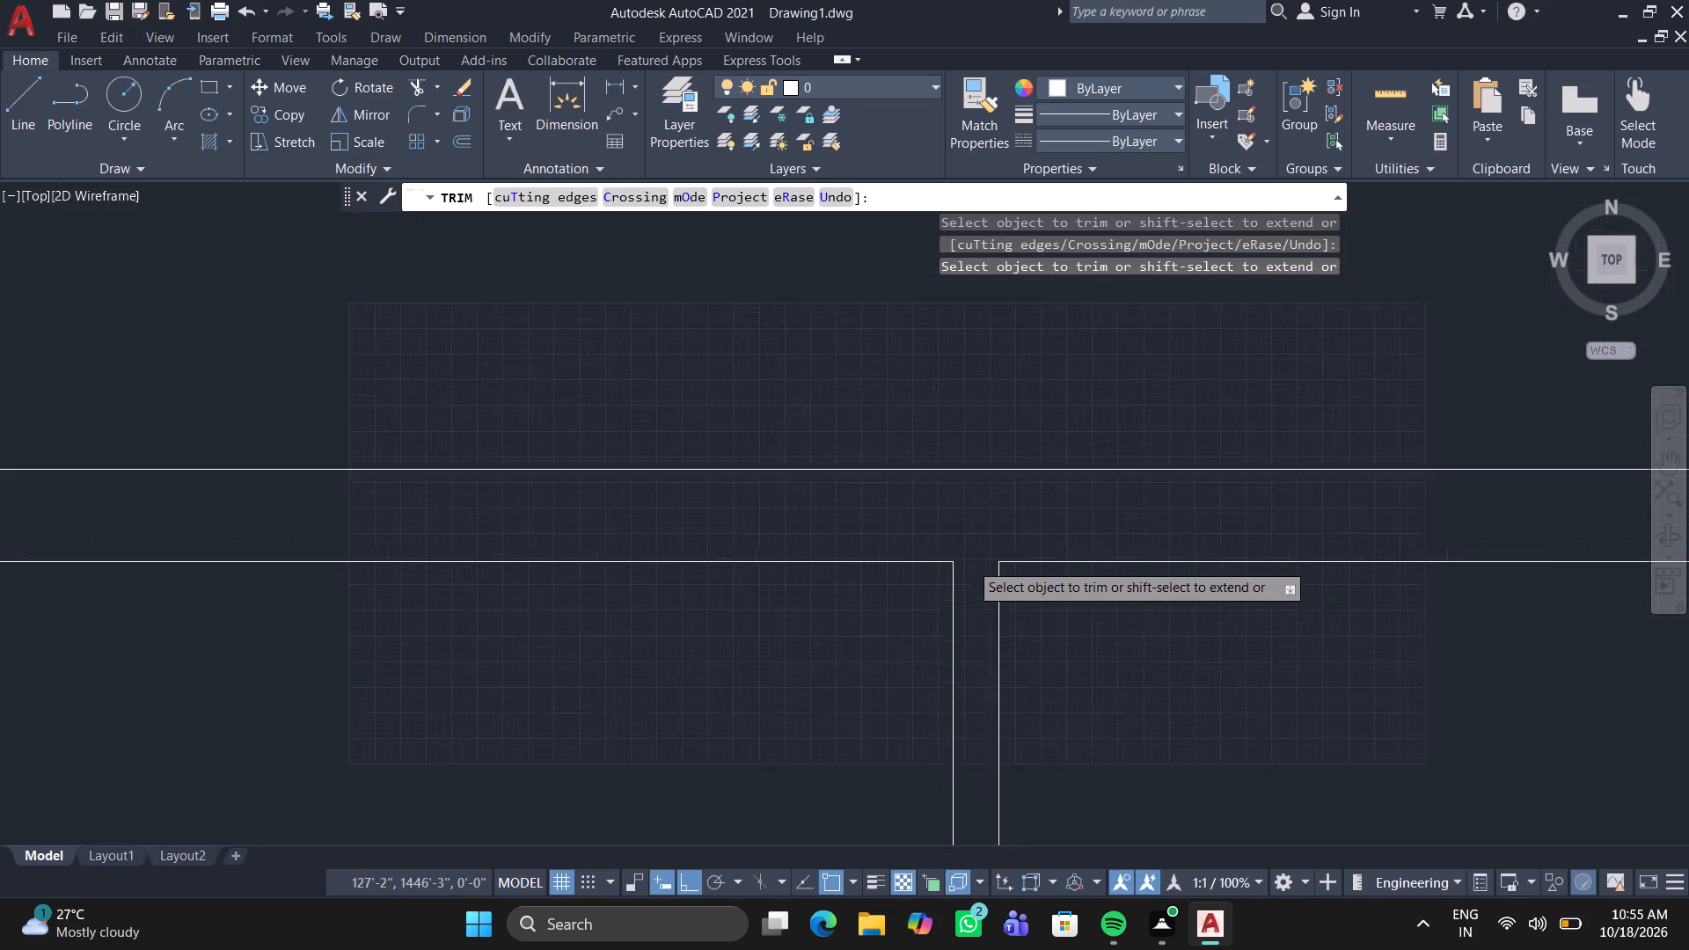
scroll(969, 562, "down", 2)
scroll(1257, 549, "up", 4)
left_click_drag(1368, 567, 1065, 565)
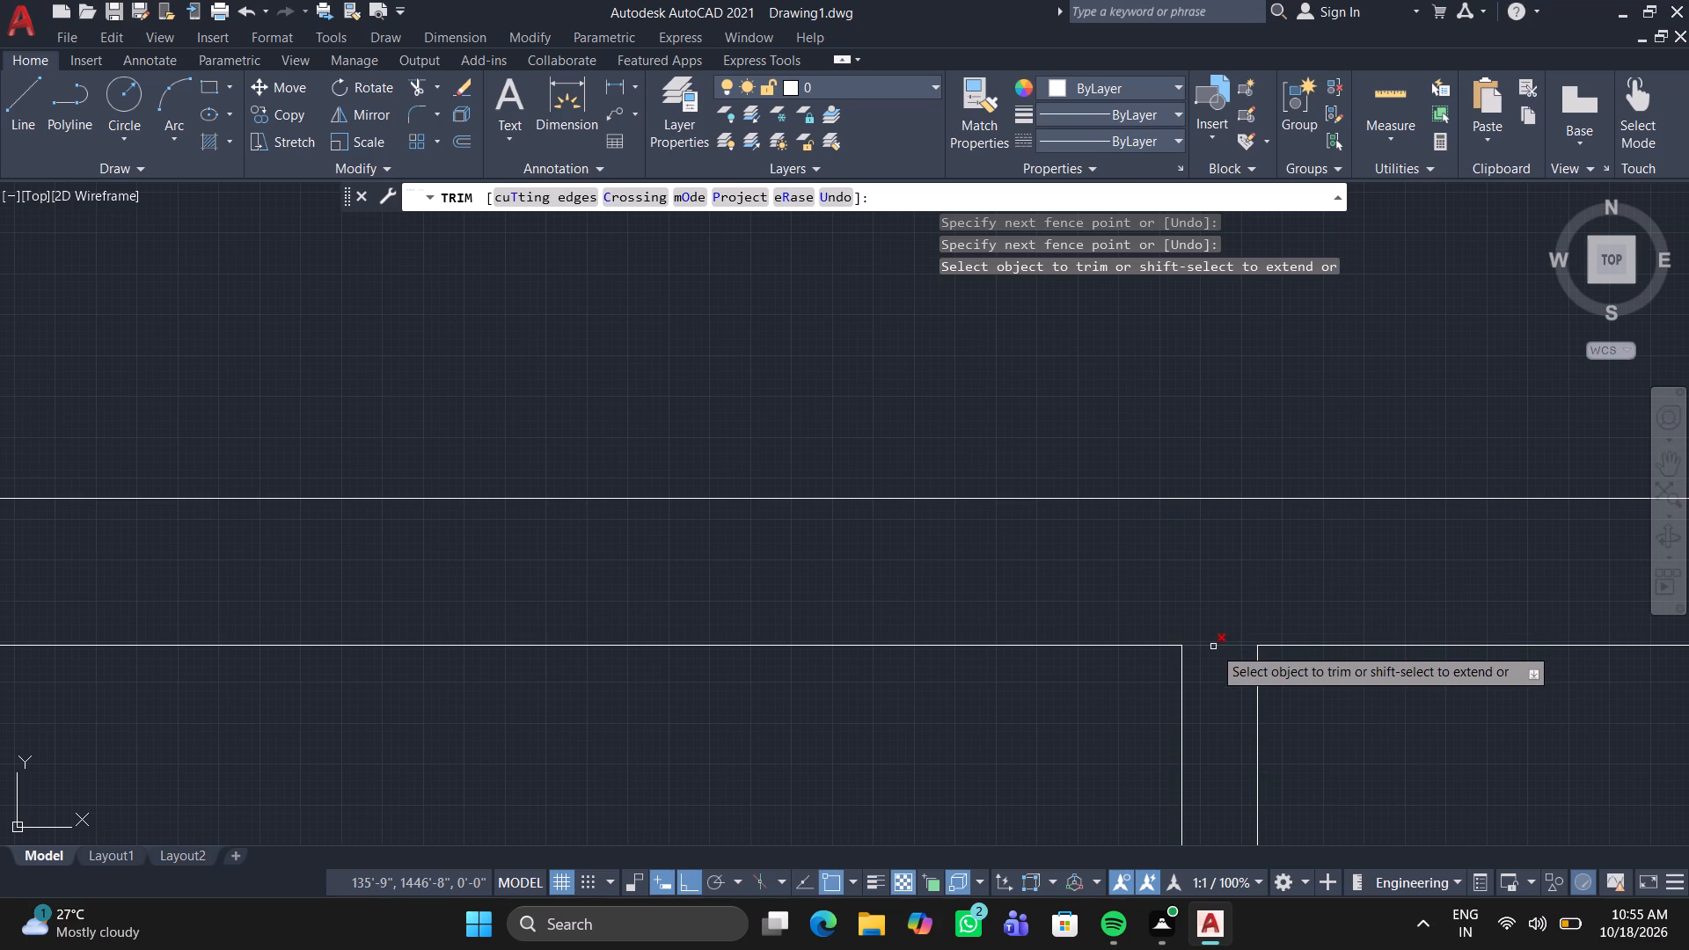
left_click(1213, 647)
Trim the overlapping lines where the upper horizontal partition meets the second vertical partition, leaving an open T-junction.
scroll(1228, 676, "down", 5)
middle_click_drag(1271, 753, 1210, 522)
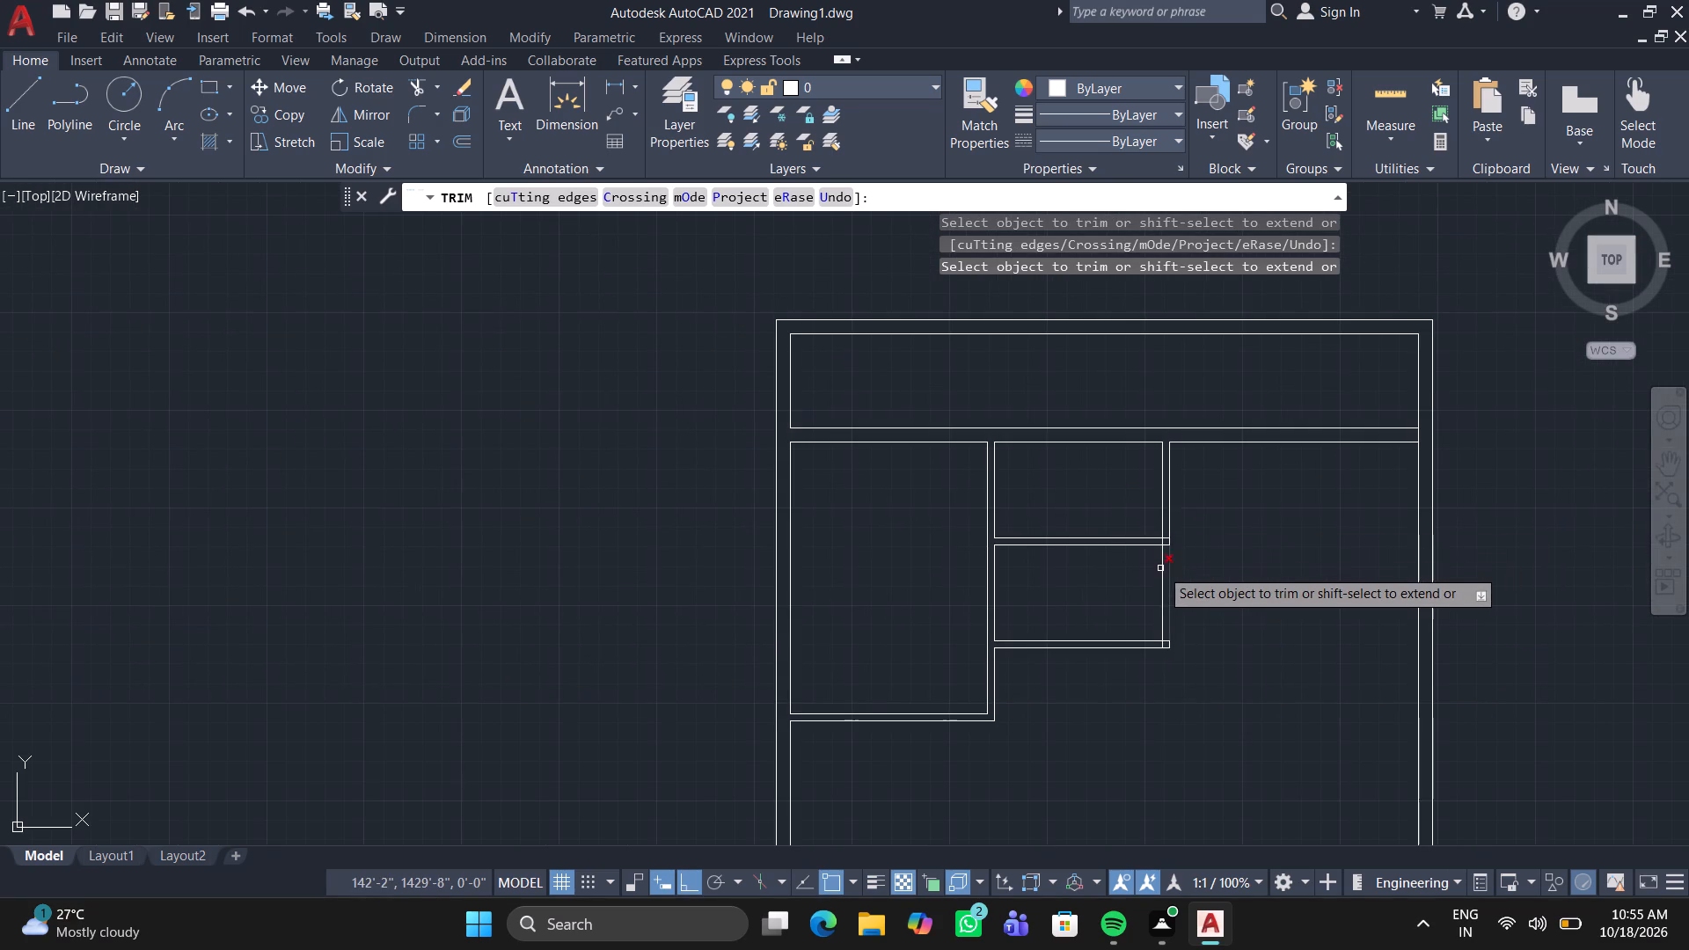
scroll(1159, 560, "up", 7)
middle_click_drag(1225, 441, 1210, 470)
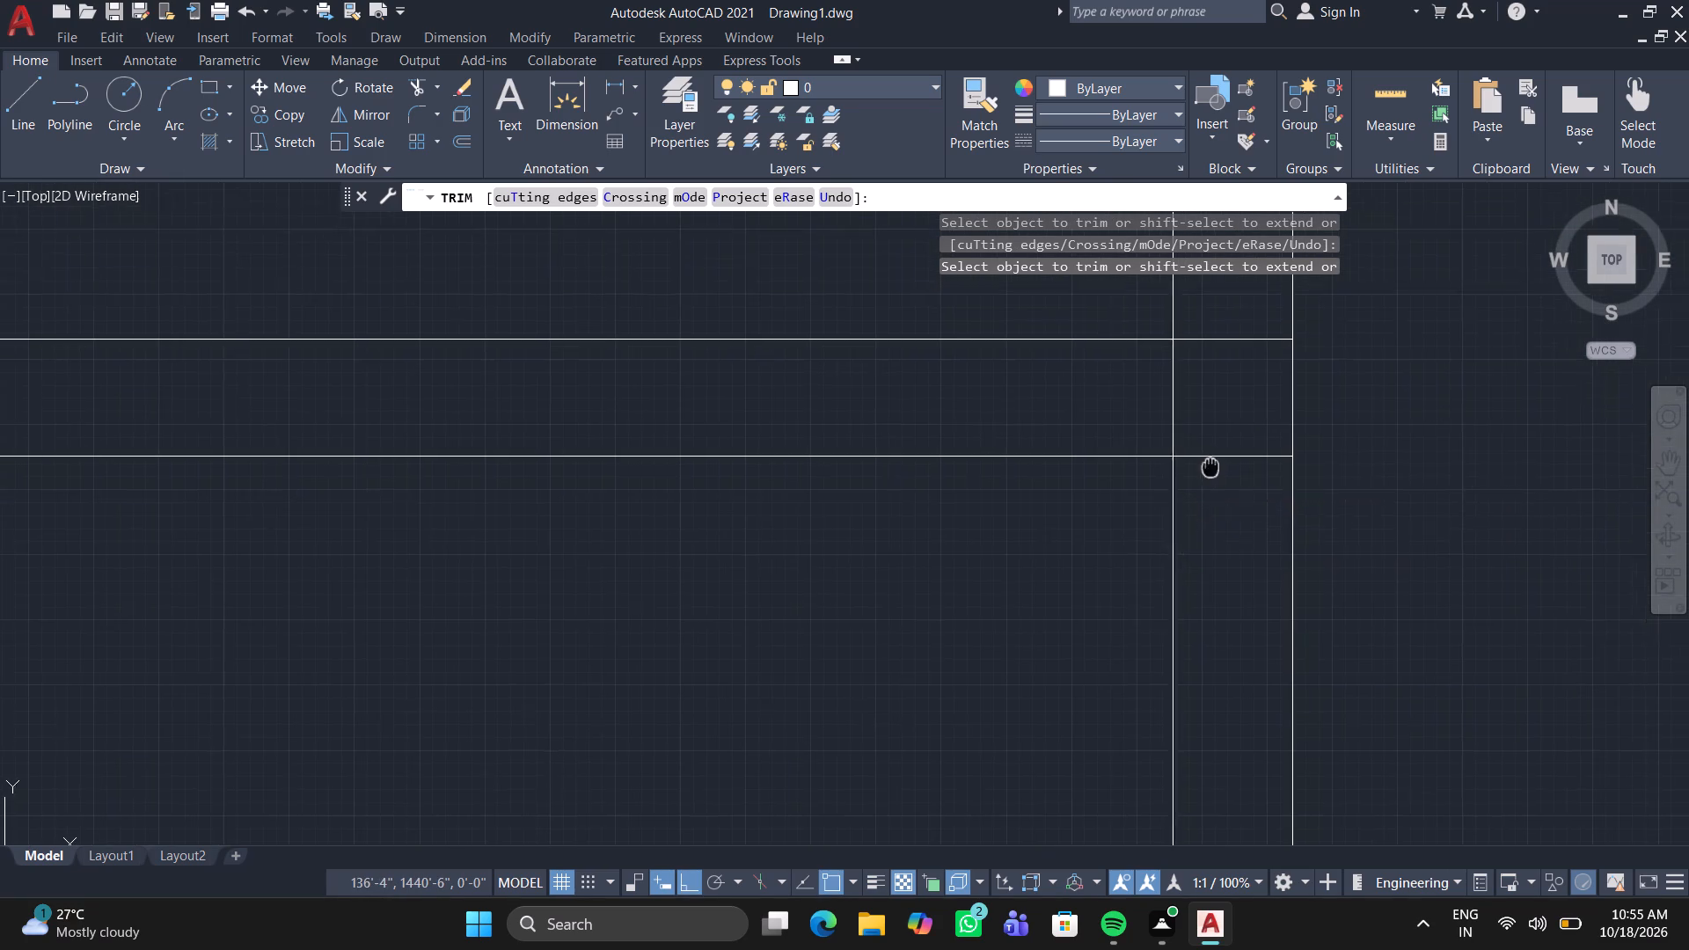
middle_click_drag(1210, 470, 1158, 527)
left_click_drag(1168, 372, 1172, 615)
left_click_drag(1142, 472, 1078, 465)
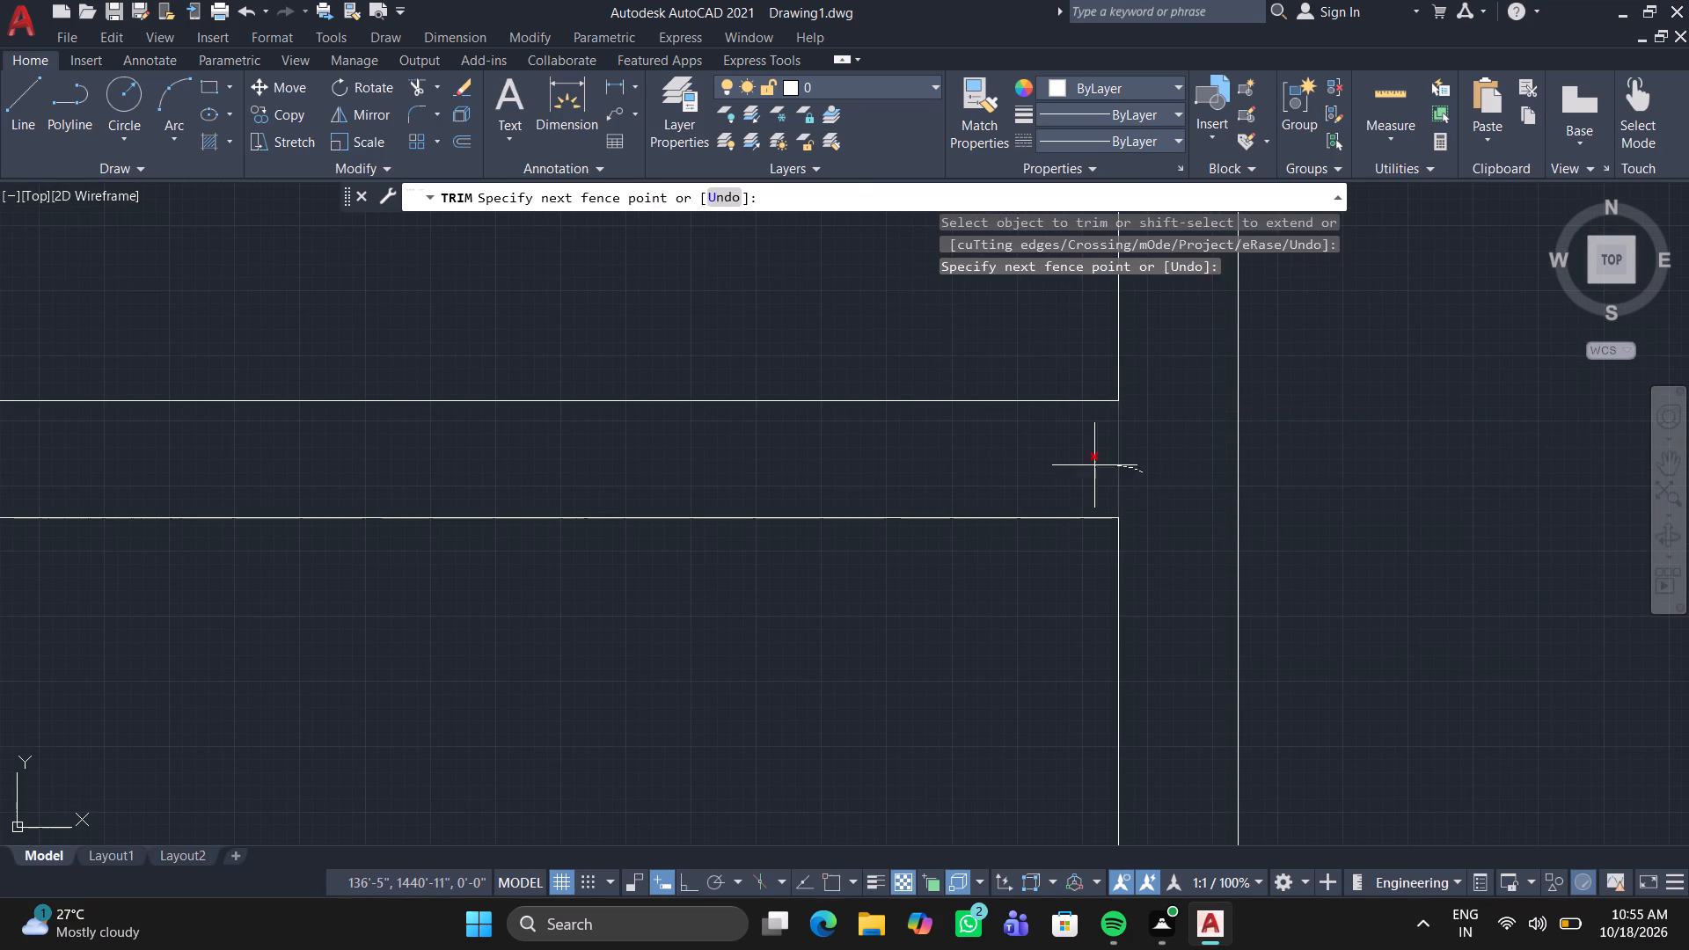
left_click_drag(1078, 465, 1054, 465)
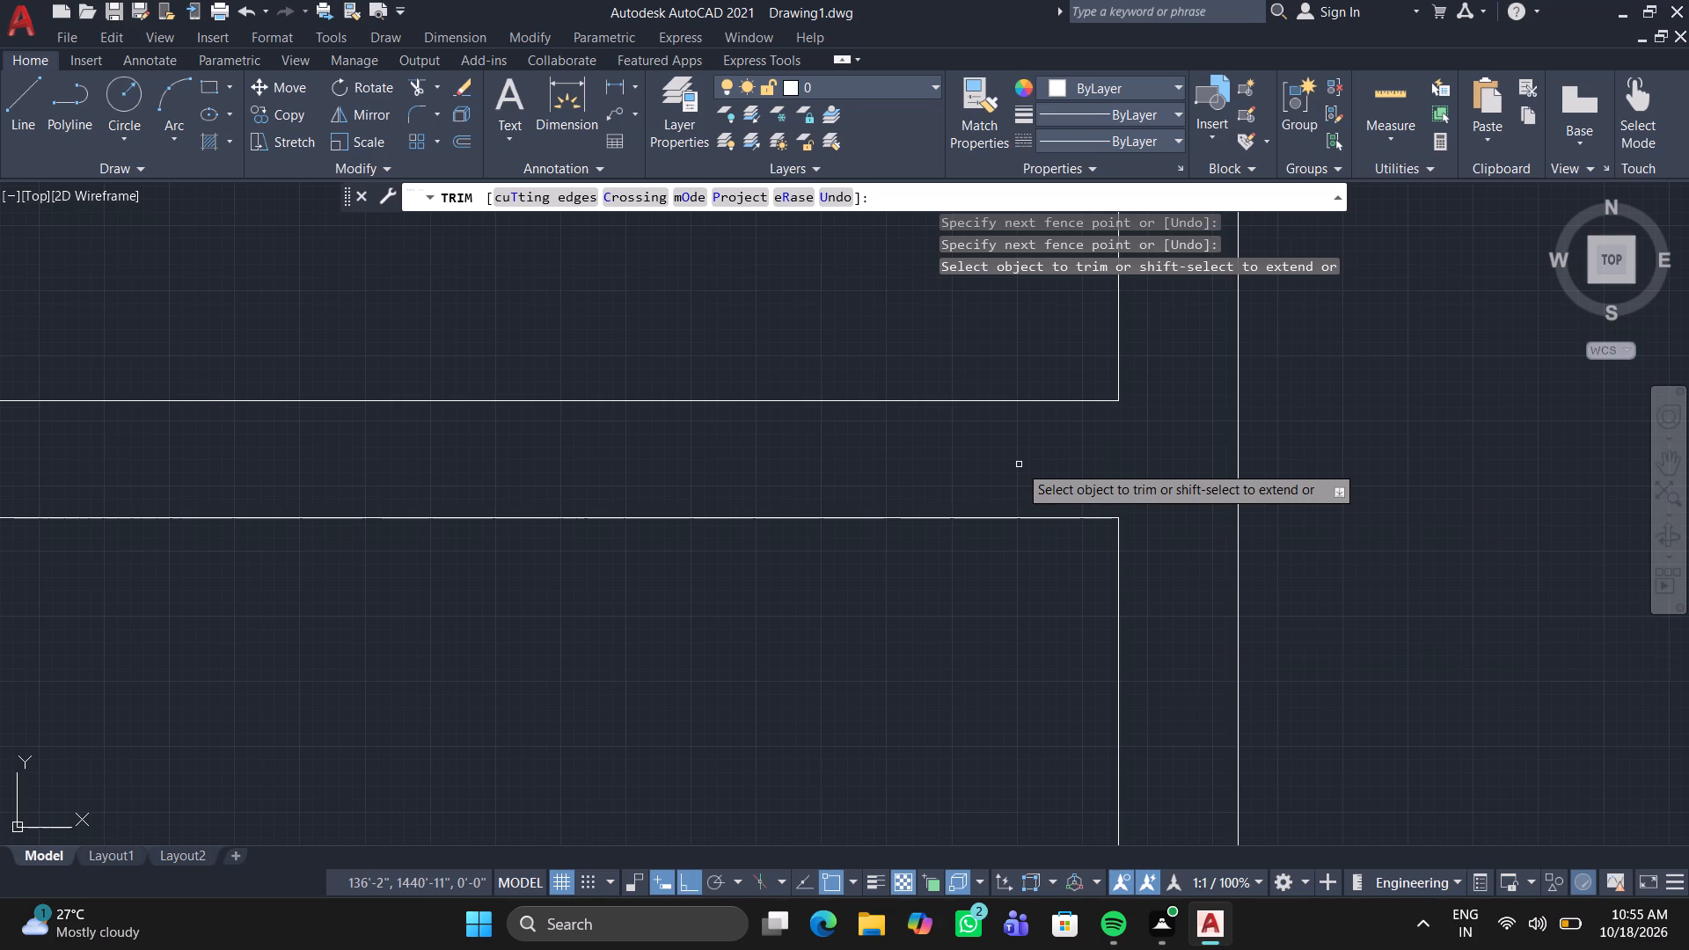
Trim the overlapping inner line ends at the lower-right wall corner of the lower small room.
scroll(1007, 557, "down", 3)
scroll(947, 624, "down", 2)
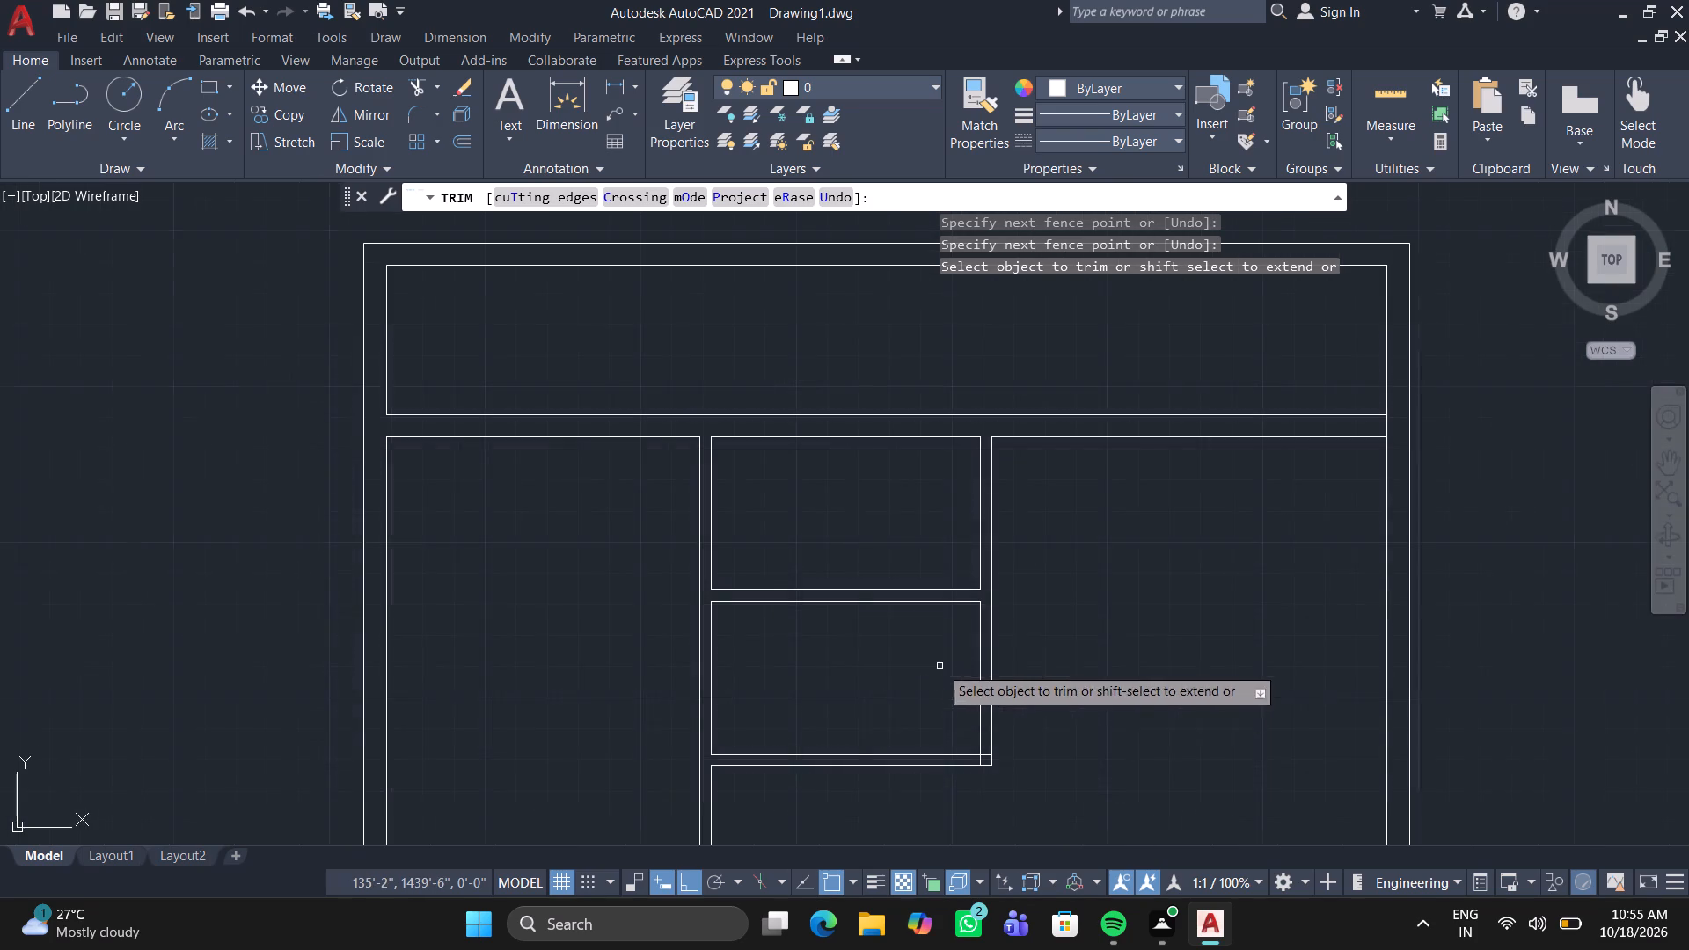
middle_click_drag(925, 698, 890, 583)
scroll(941, 639, "up", 5)
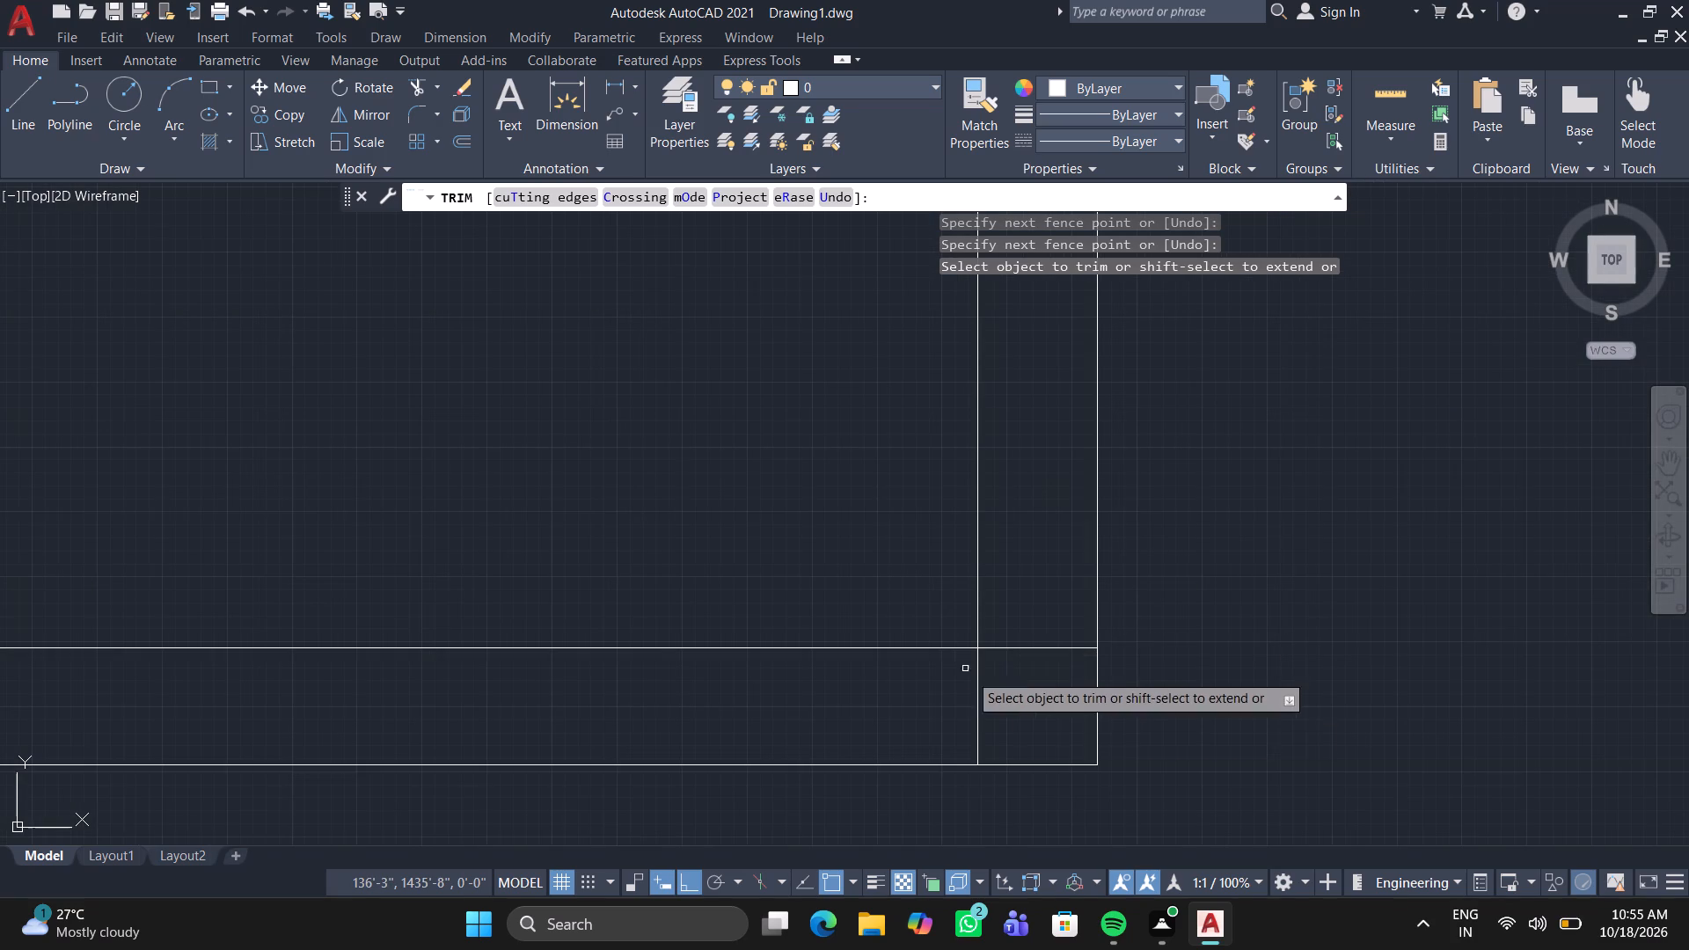
left_click(1018, 647)
left_click(976, 684)
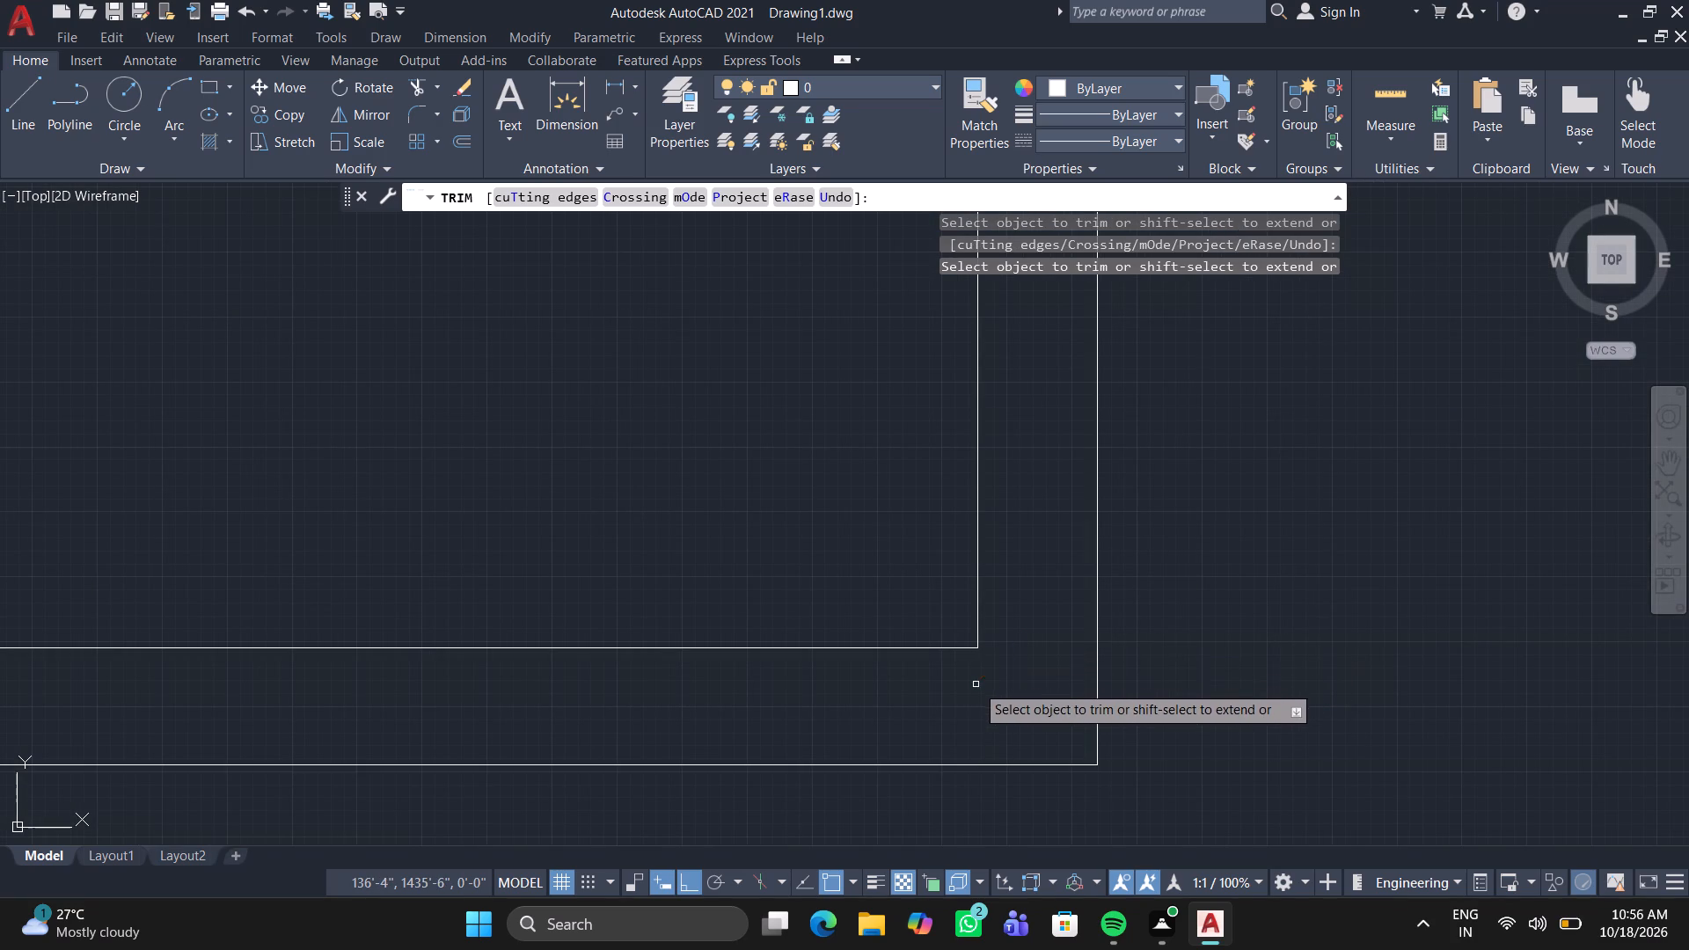
Trim the right outer wall's inner line between the two lines of the long horizontal wall, and finish trimming.
scroll(1067, 662, "down", 5)
scroll(1142, 640, "down", 2)
middle_click_drag(1190, 622, 1076, 661)
scroll(1159, 553, "up", 4)
left_click(1122, 595)
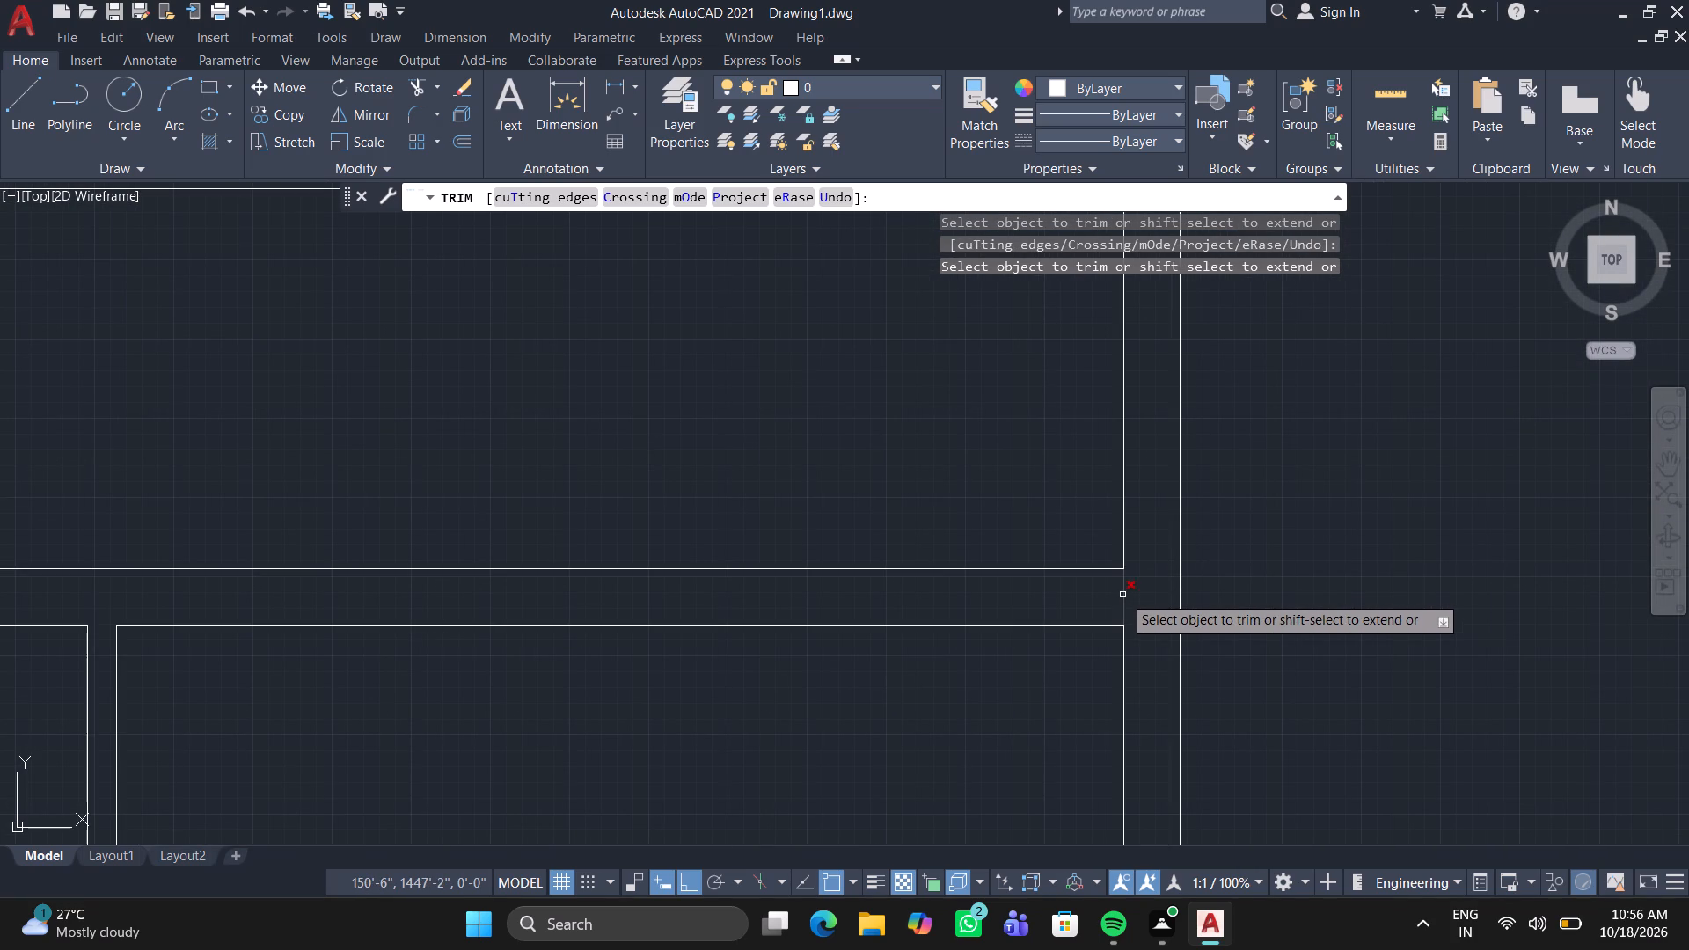
key("Escape")
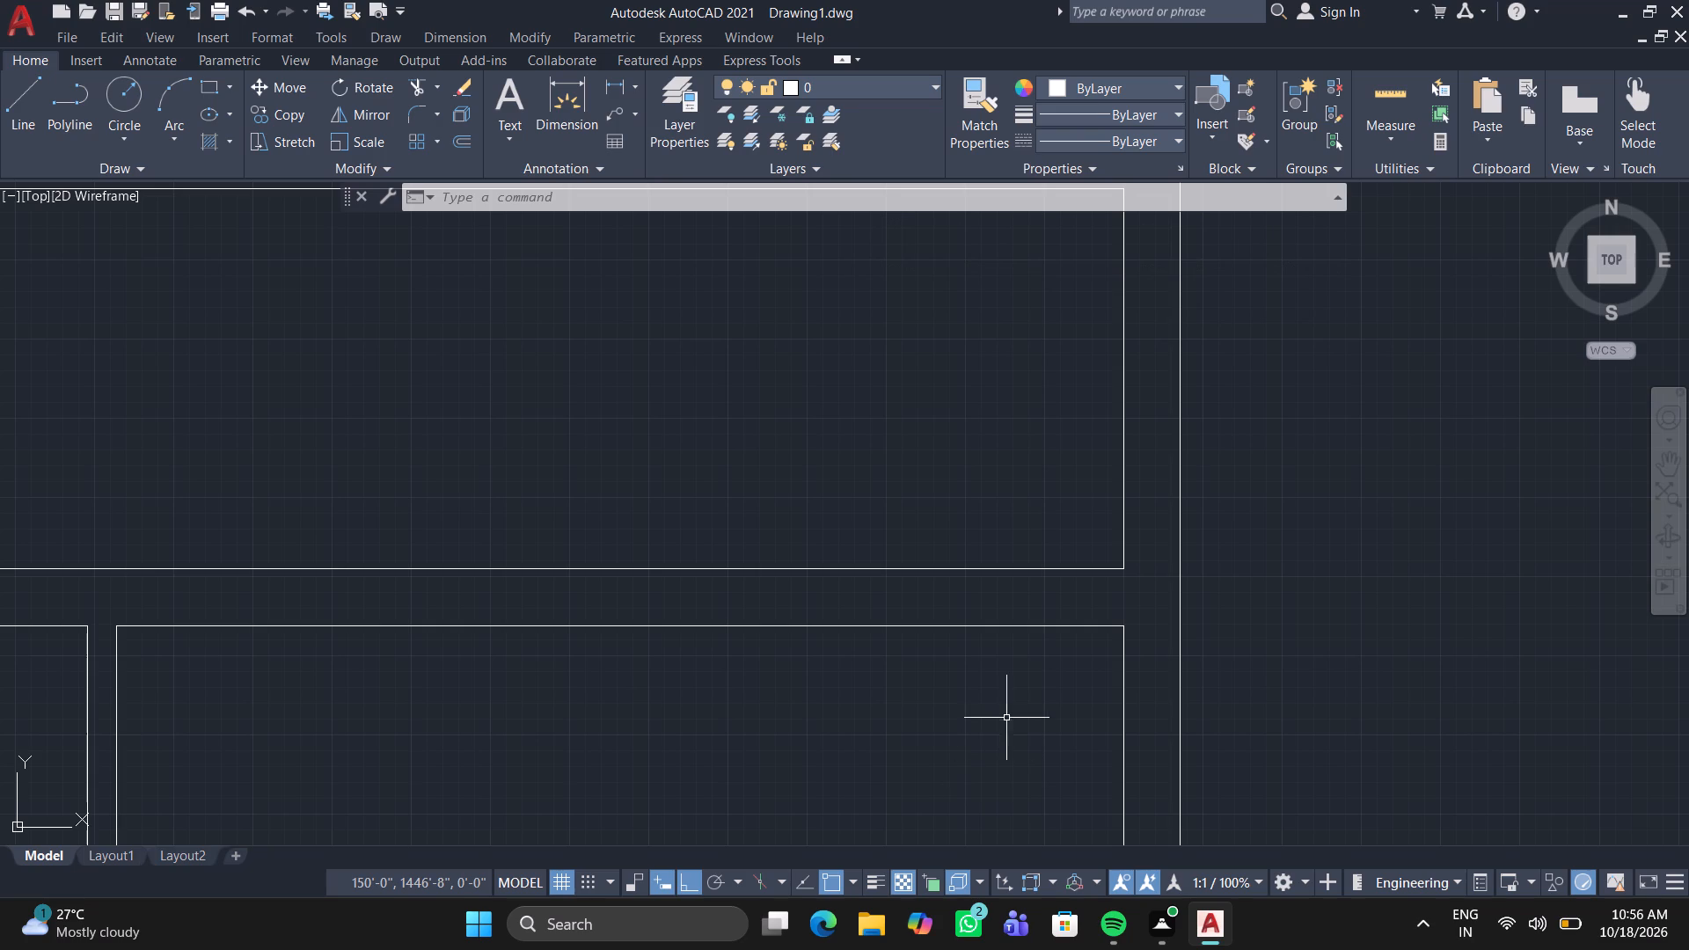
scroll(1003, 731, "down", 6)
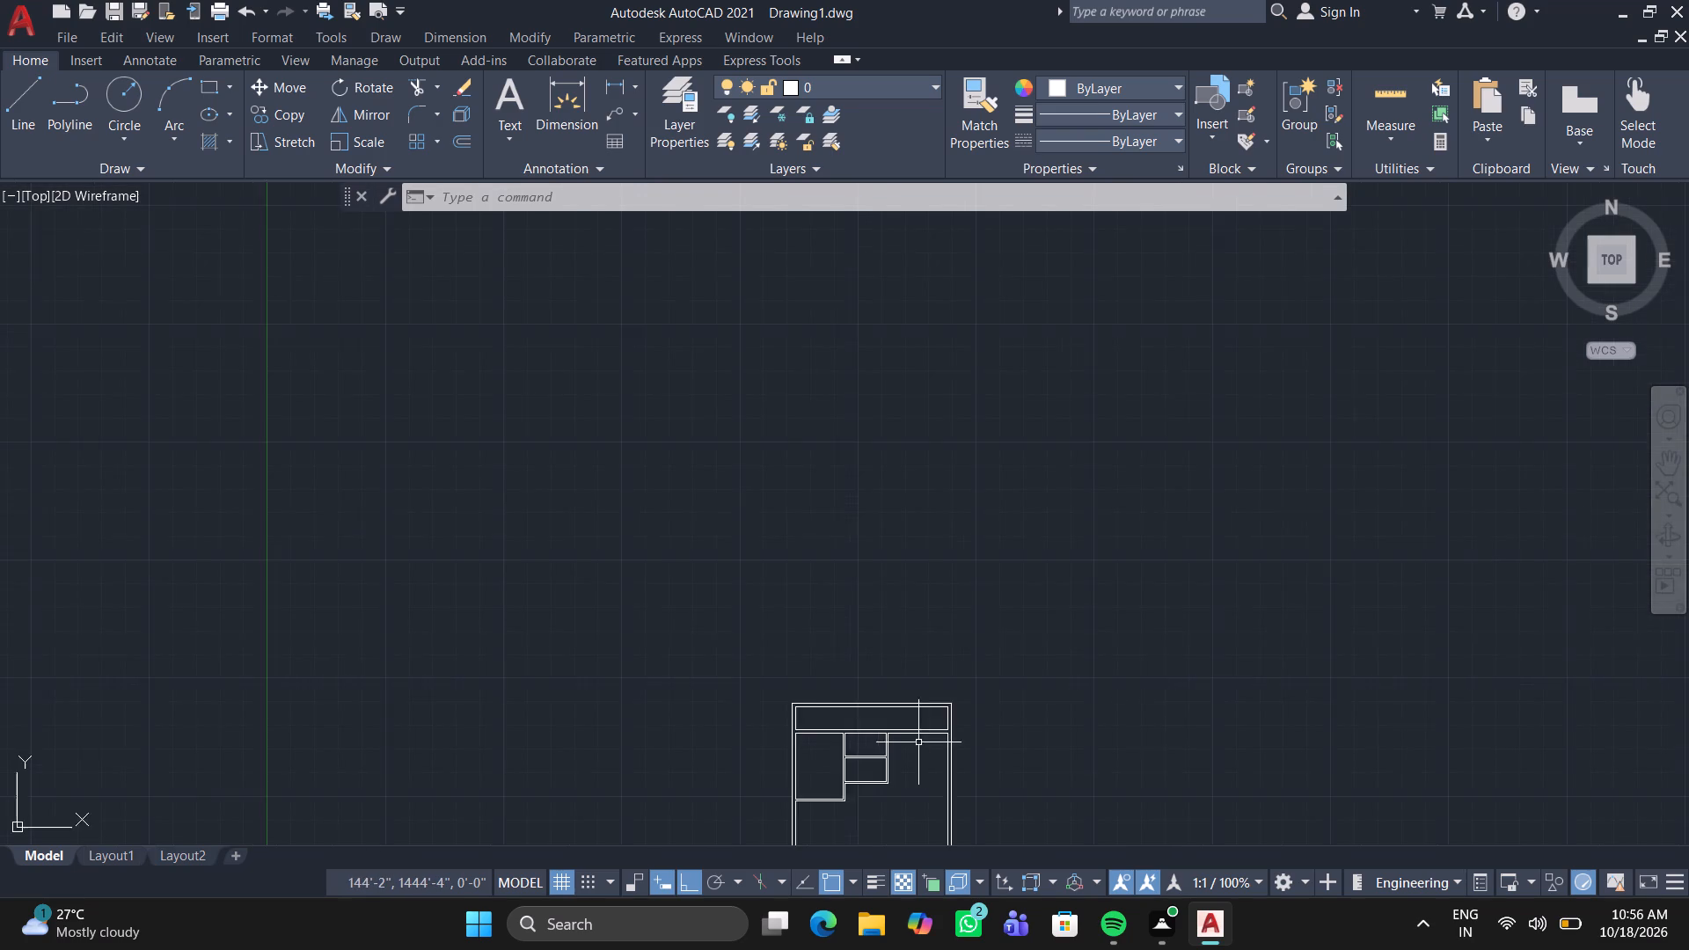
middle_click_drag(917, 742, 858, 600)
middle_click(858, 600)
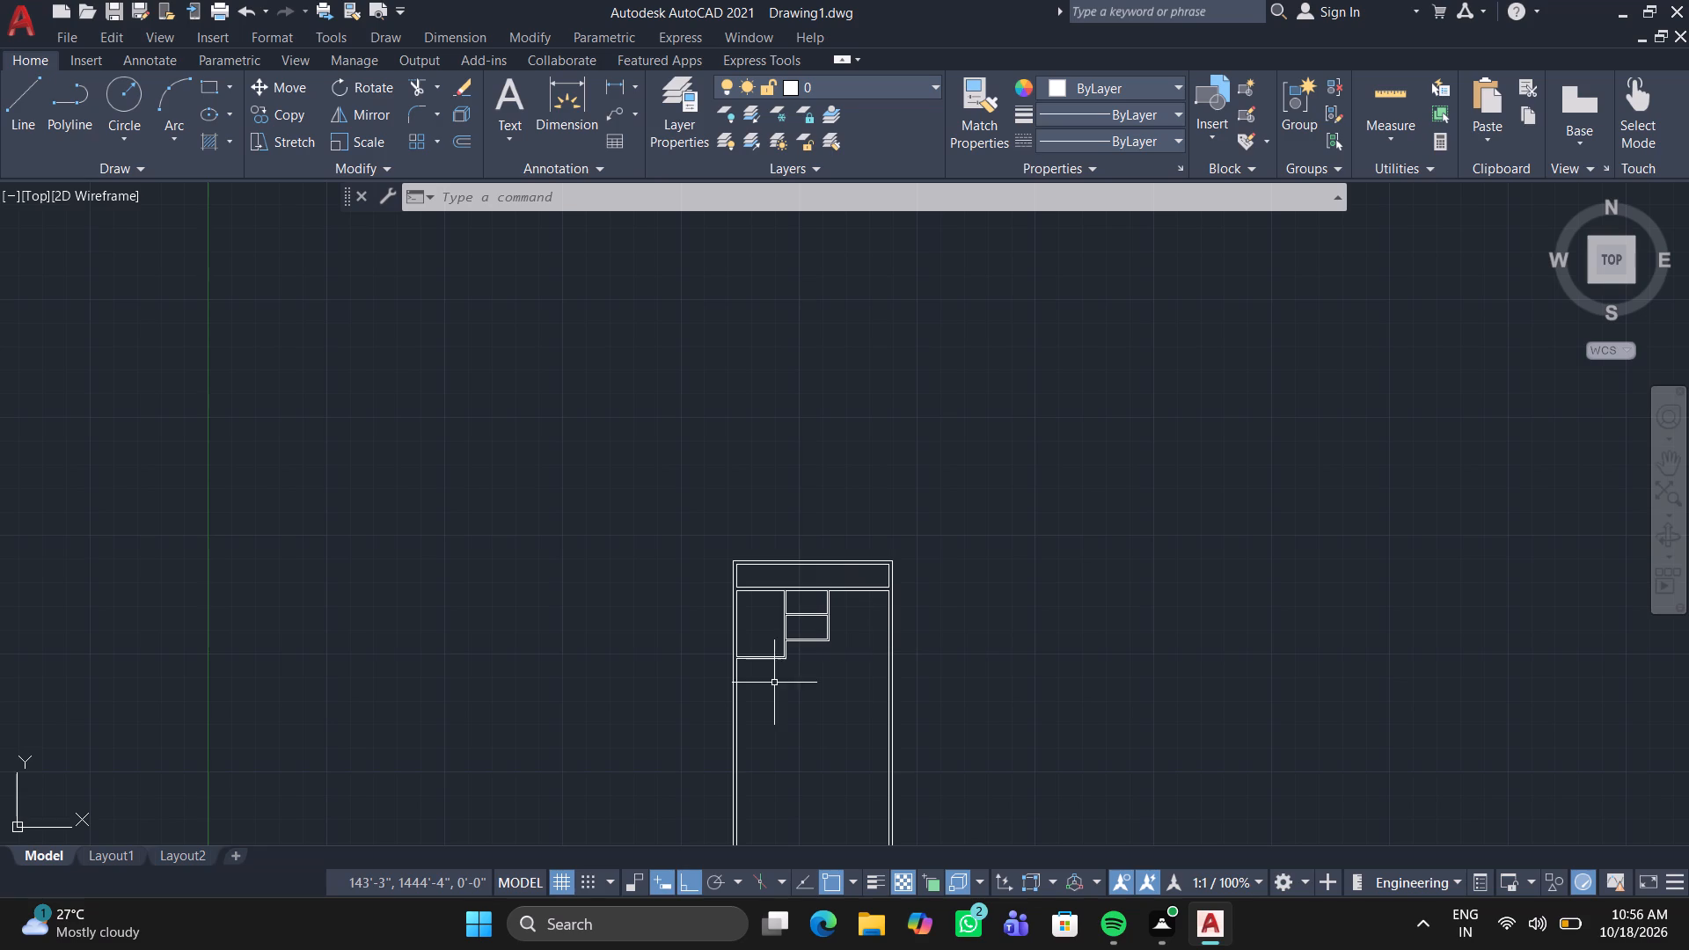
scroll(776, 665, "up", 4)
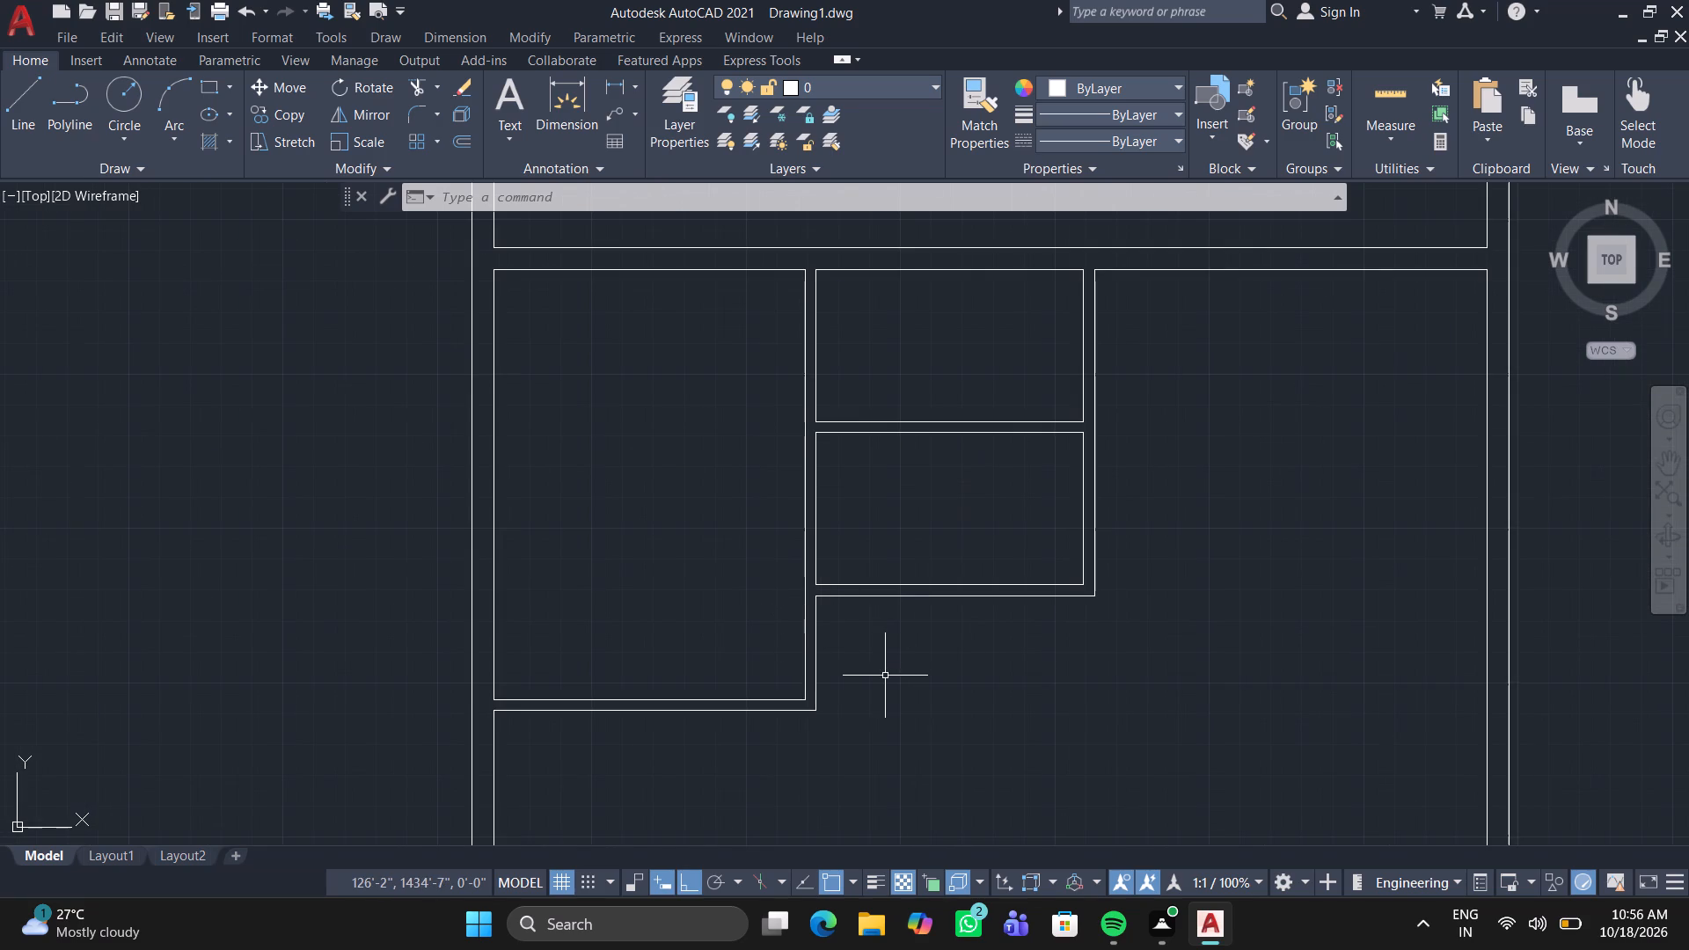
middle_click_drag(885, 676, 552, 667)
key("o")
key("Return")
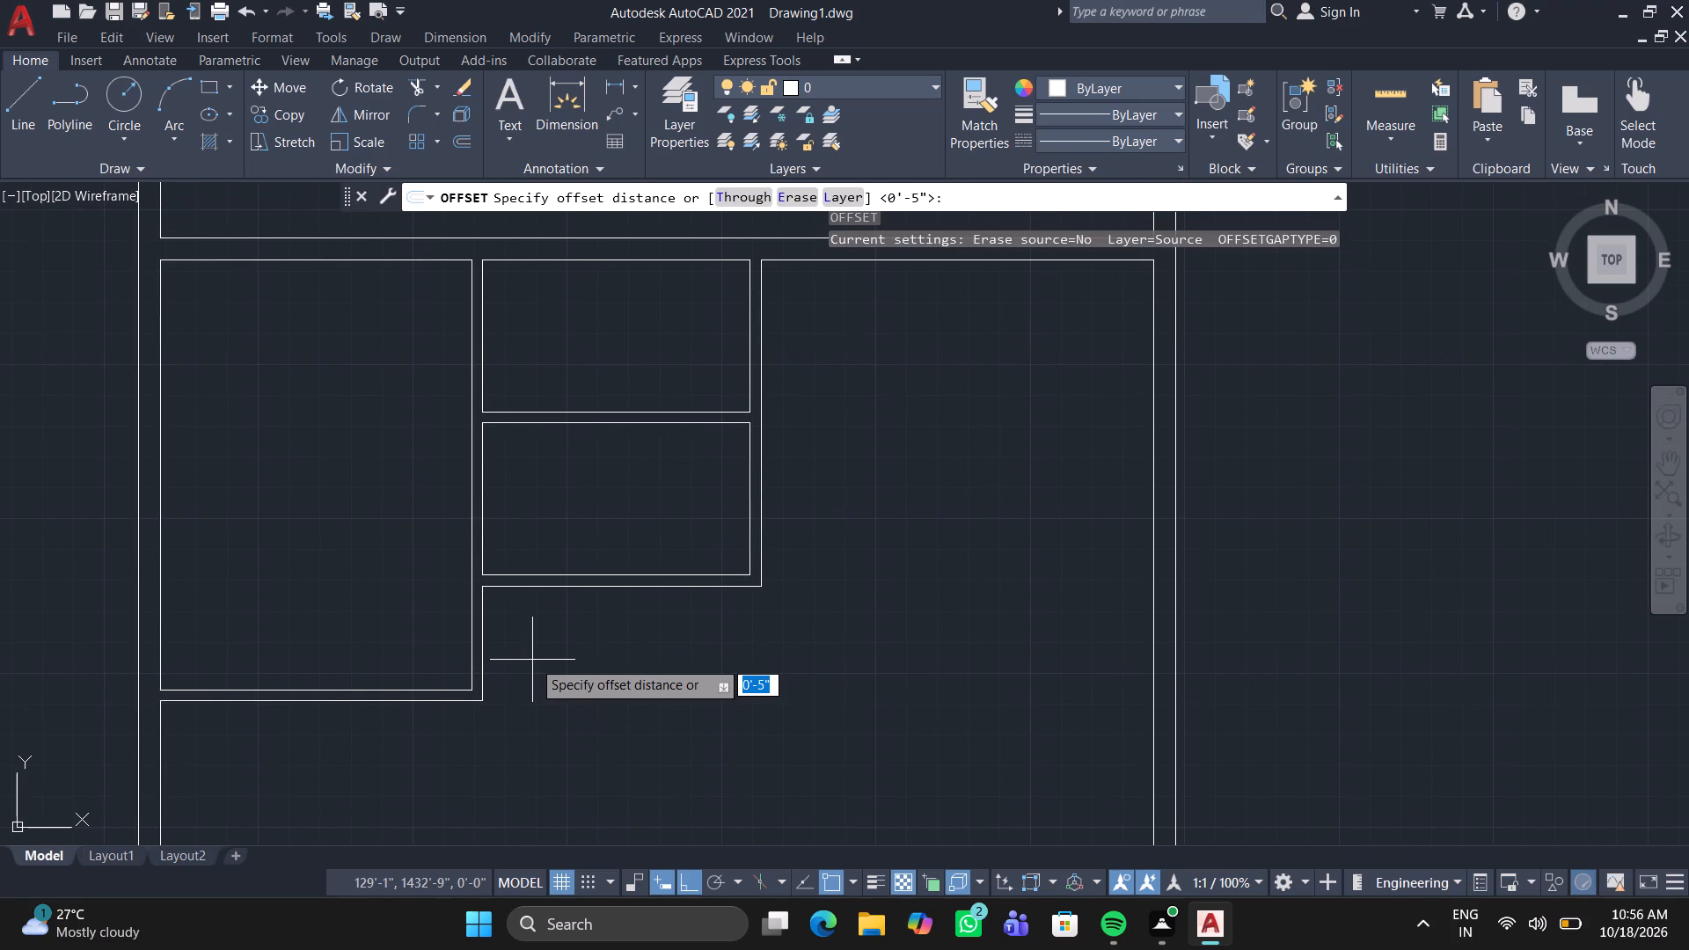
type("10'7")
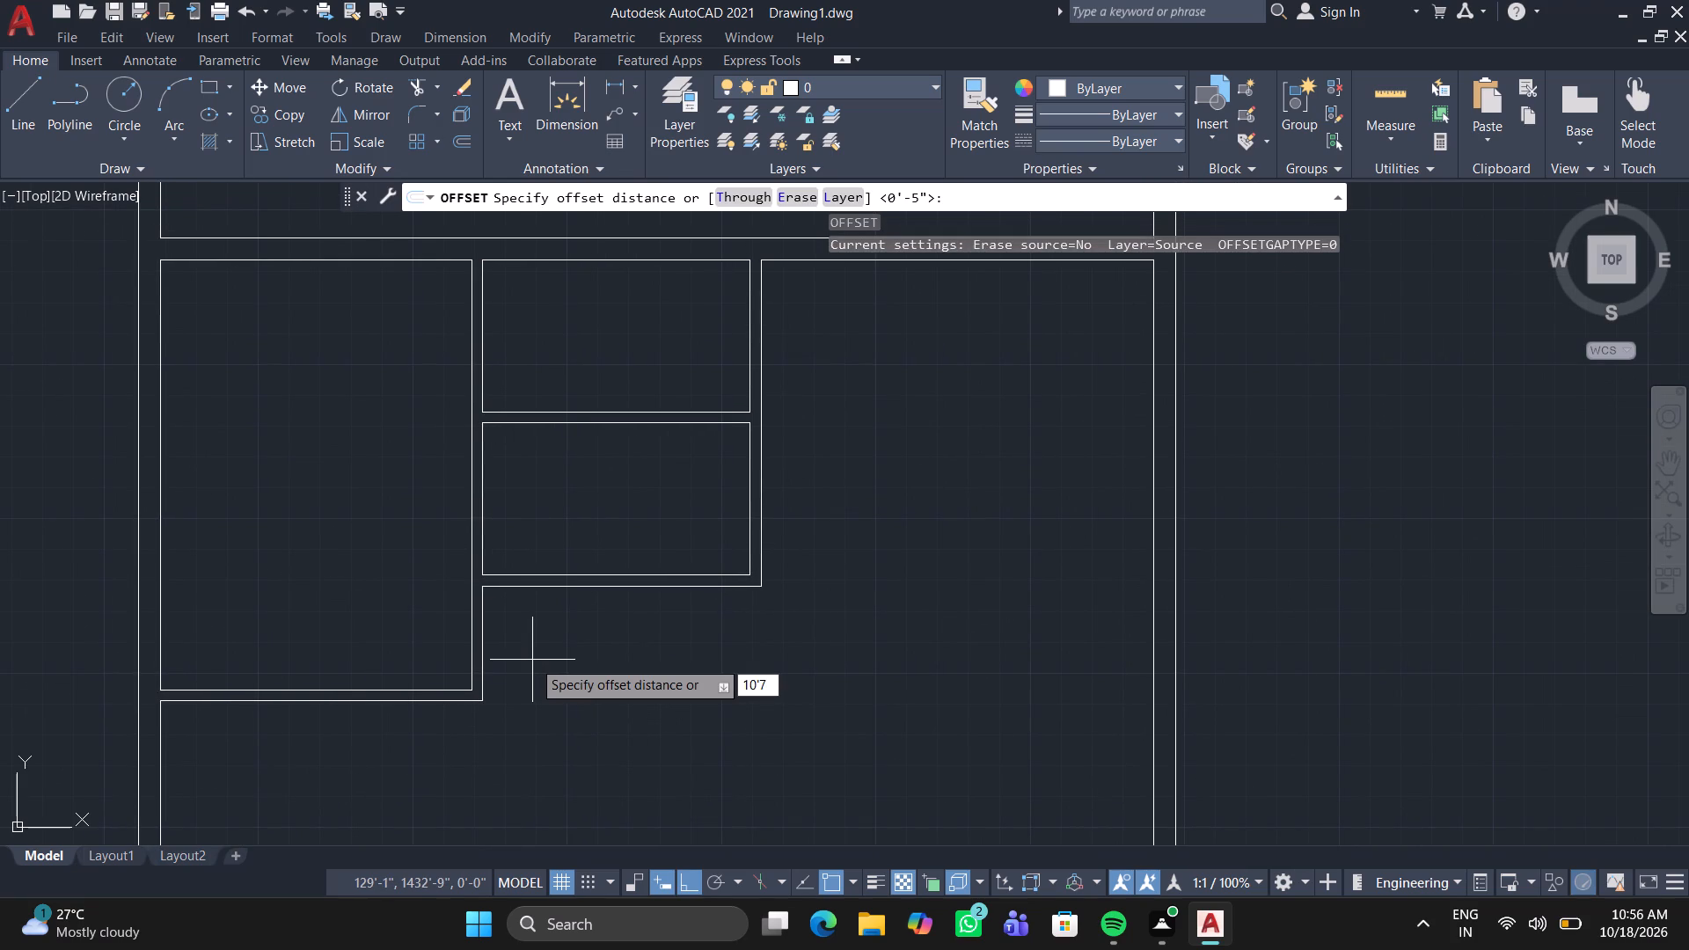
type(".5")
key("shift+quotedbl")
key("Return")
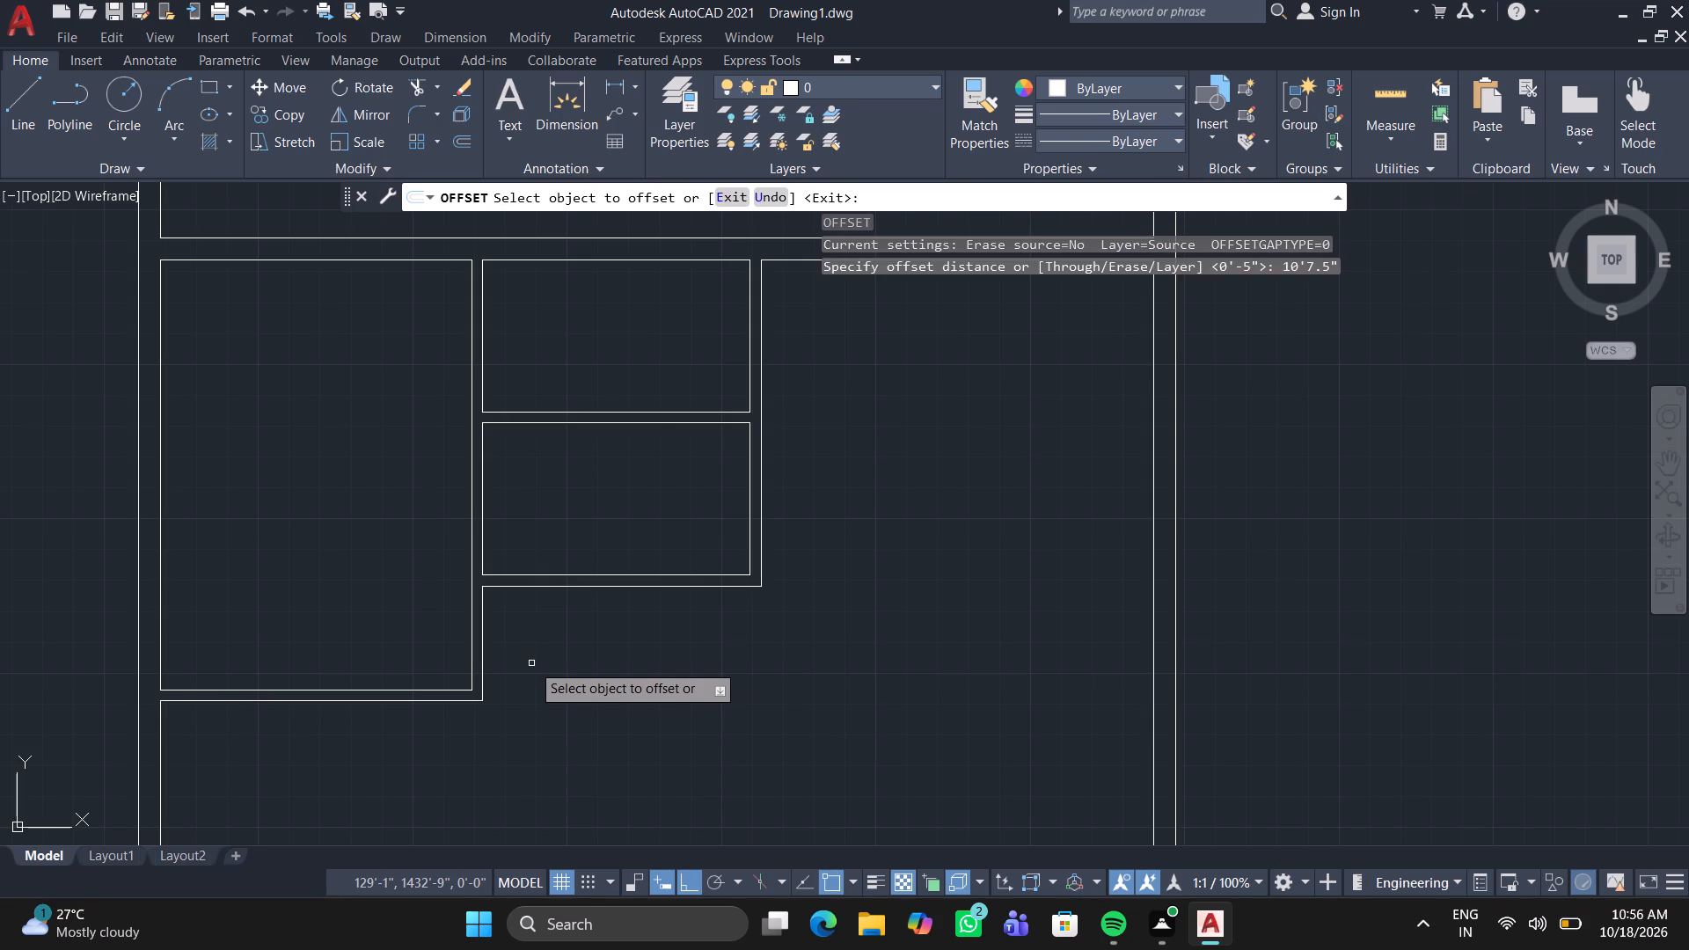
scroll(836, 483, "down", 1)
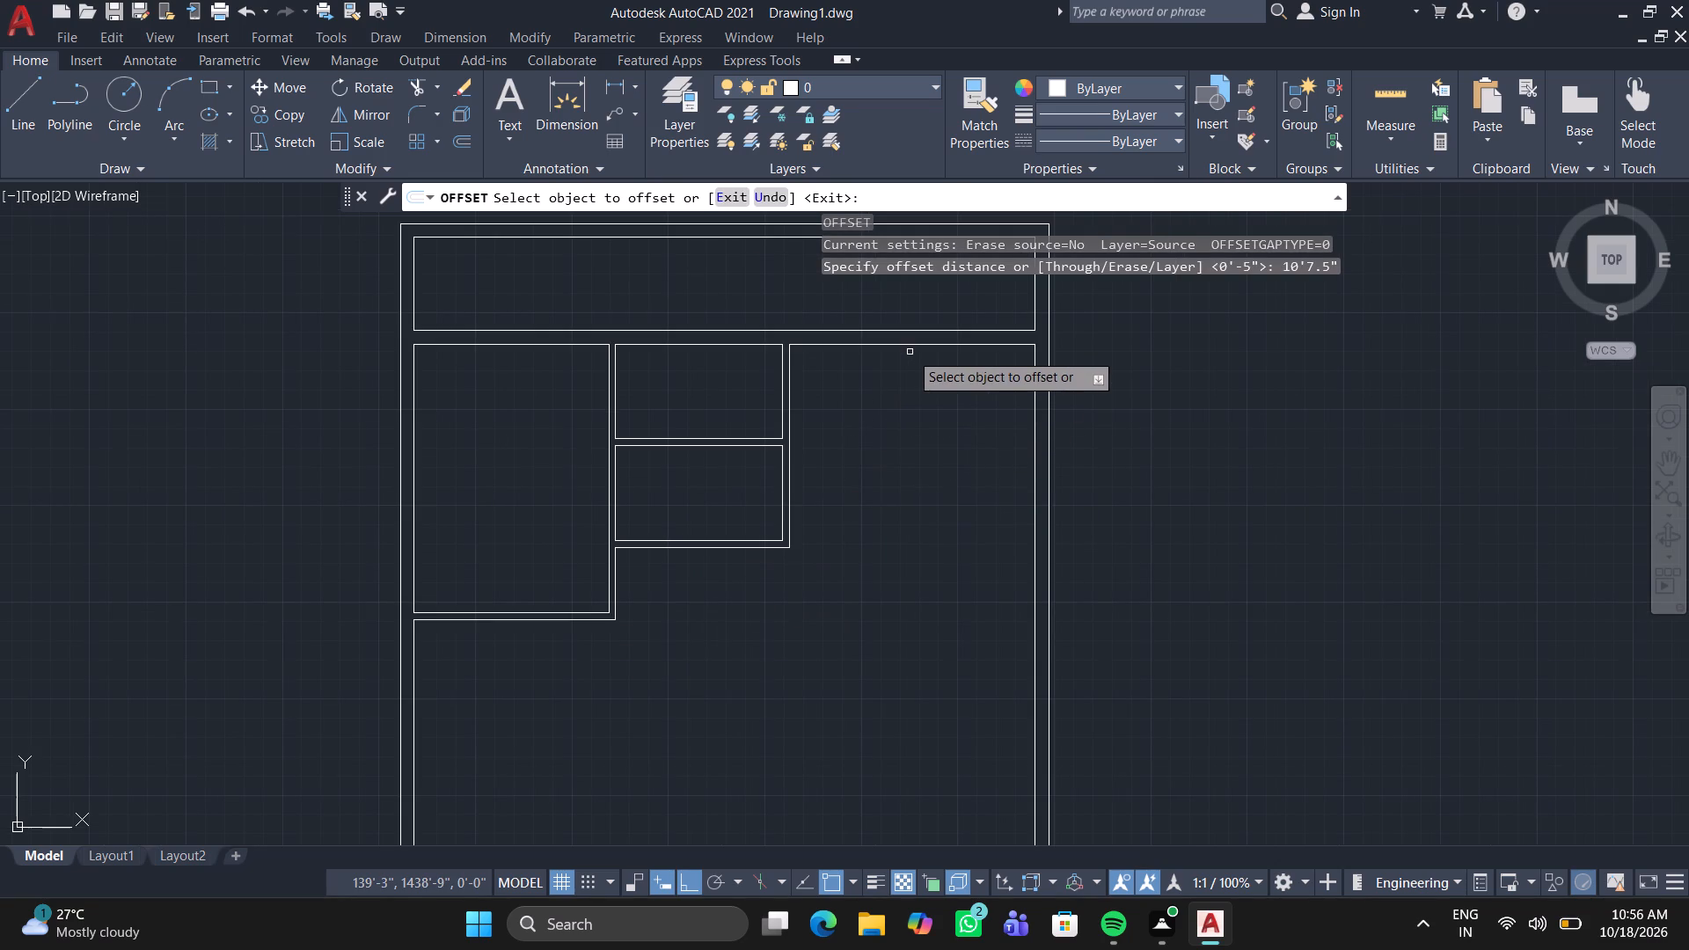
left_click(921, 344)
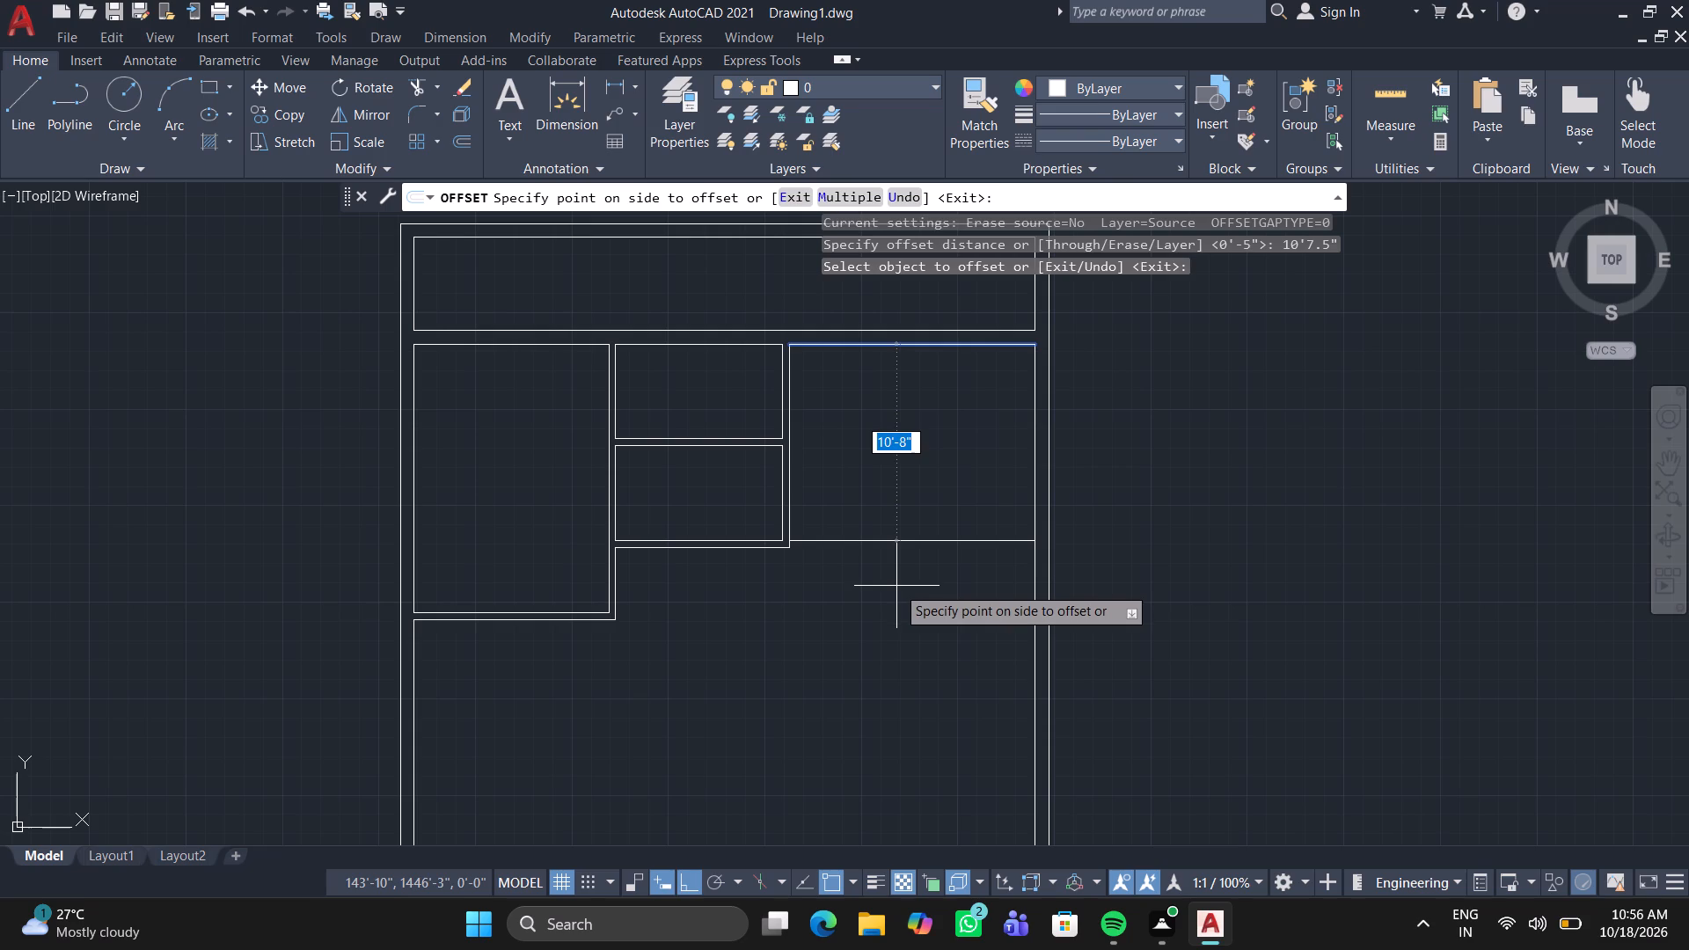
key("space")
Offset the top wall line of the large right-hand room 10'7.5" downward to form the room's lower wall line.
key("space")
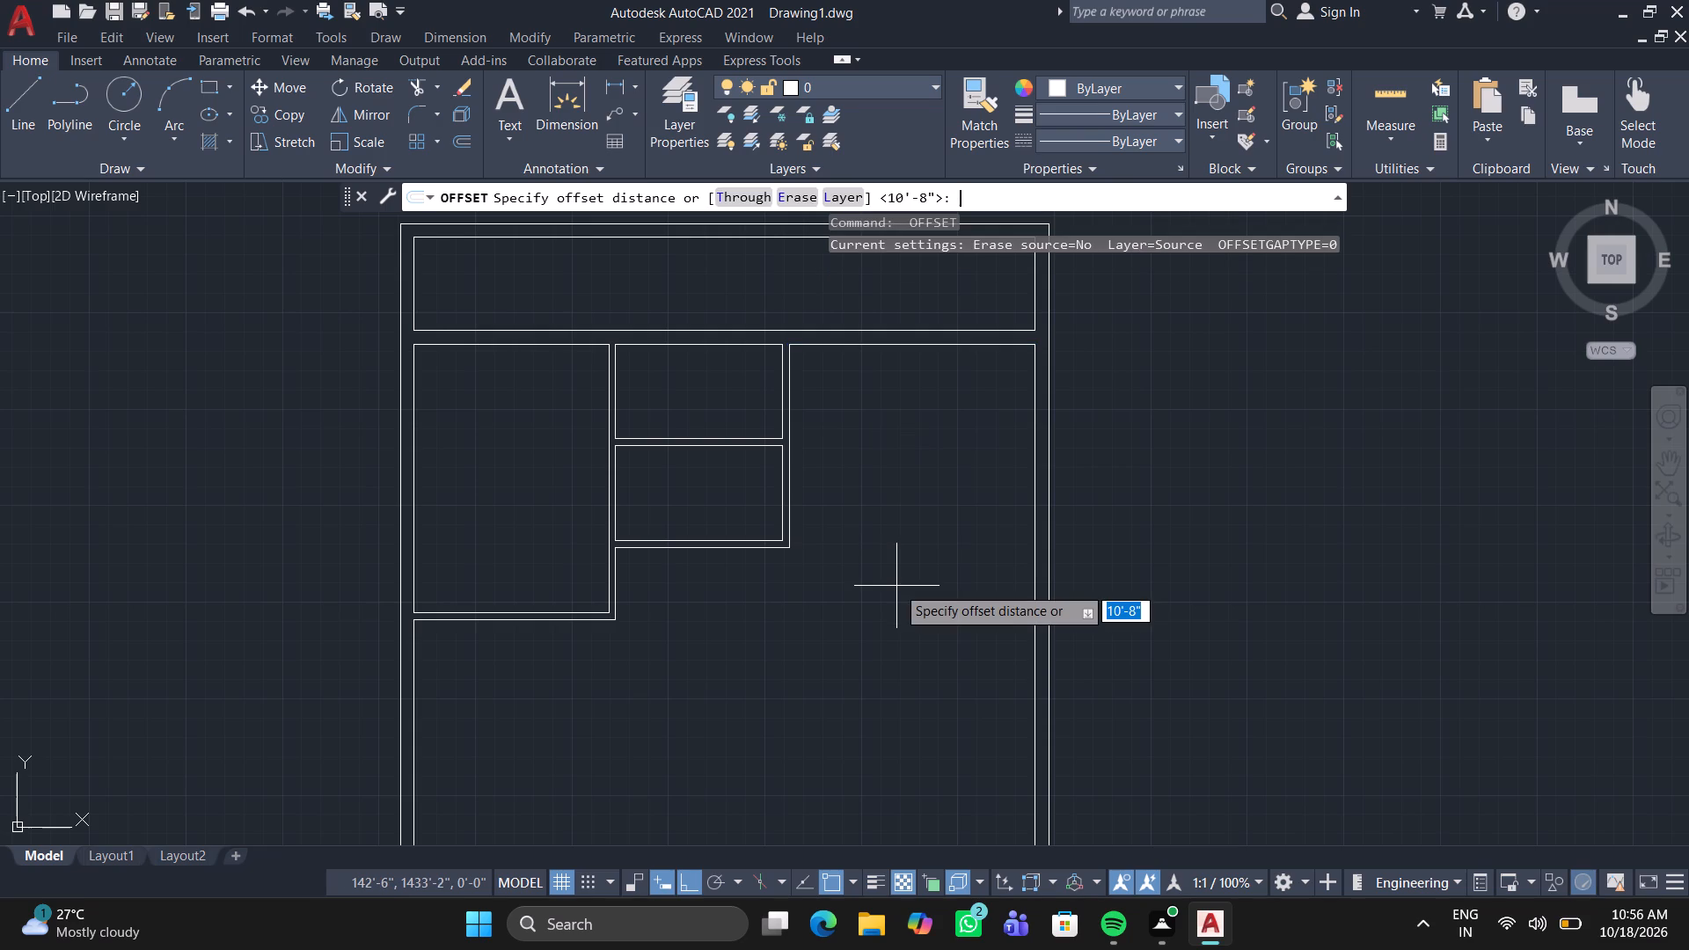
type("10'7.5")
key("shift+quotedbl")
key("Return")
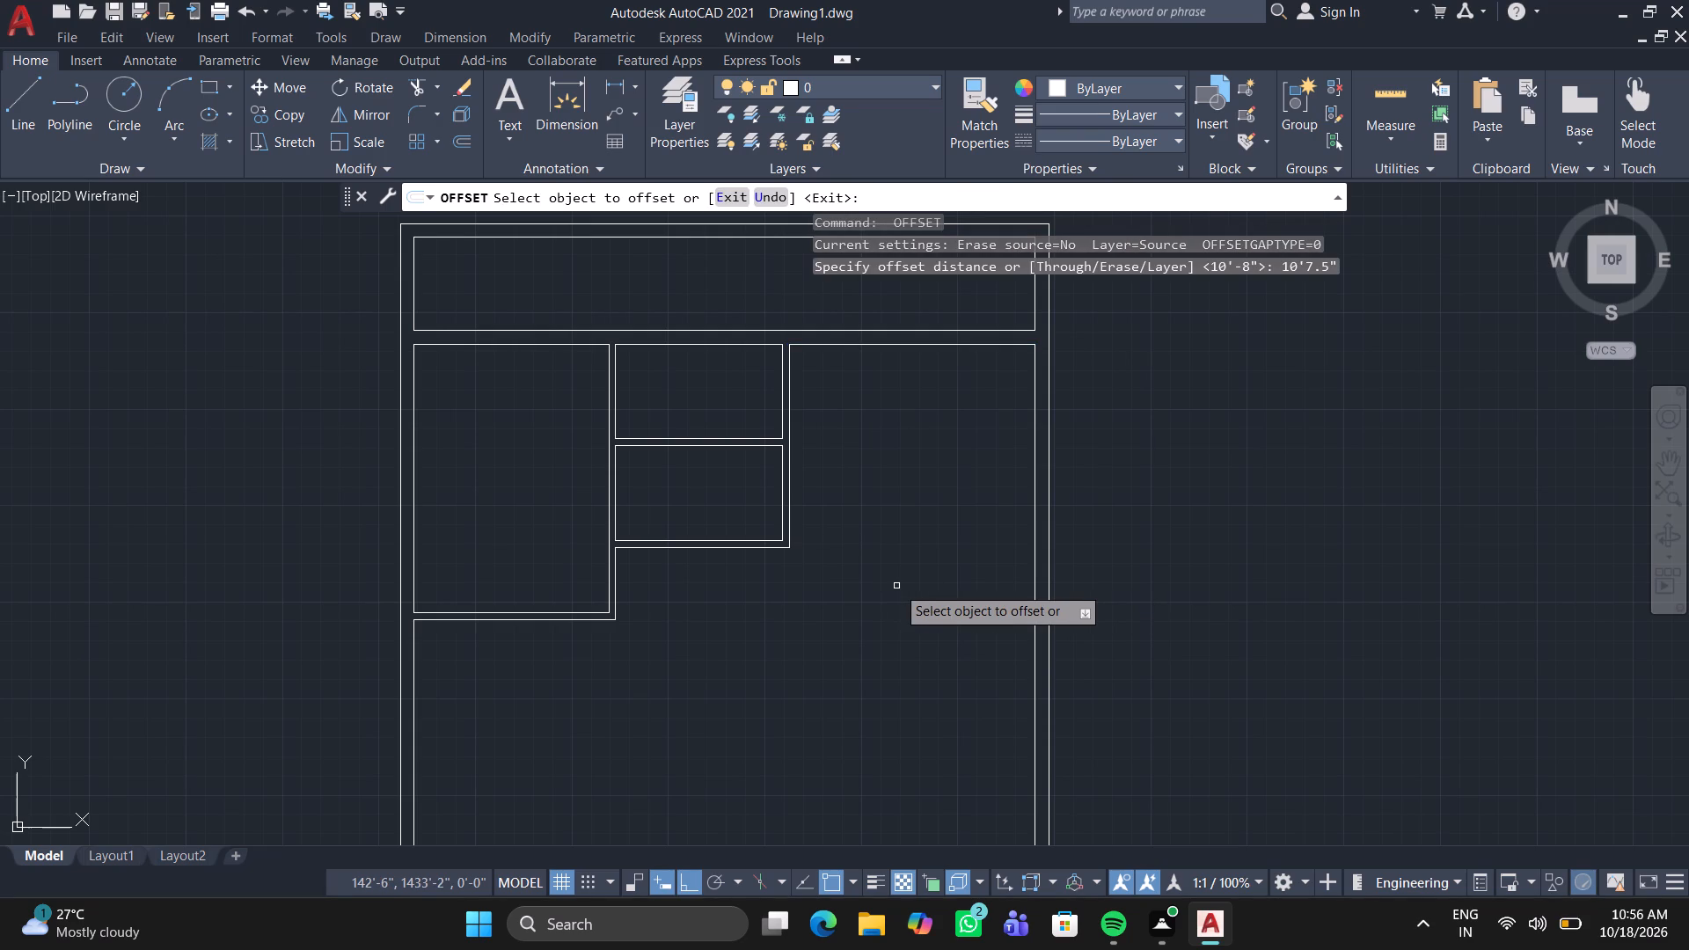
double_click(952, 342)
left_click(898, 630)
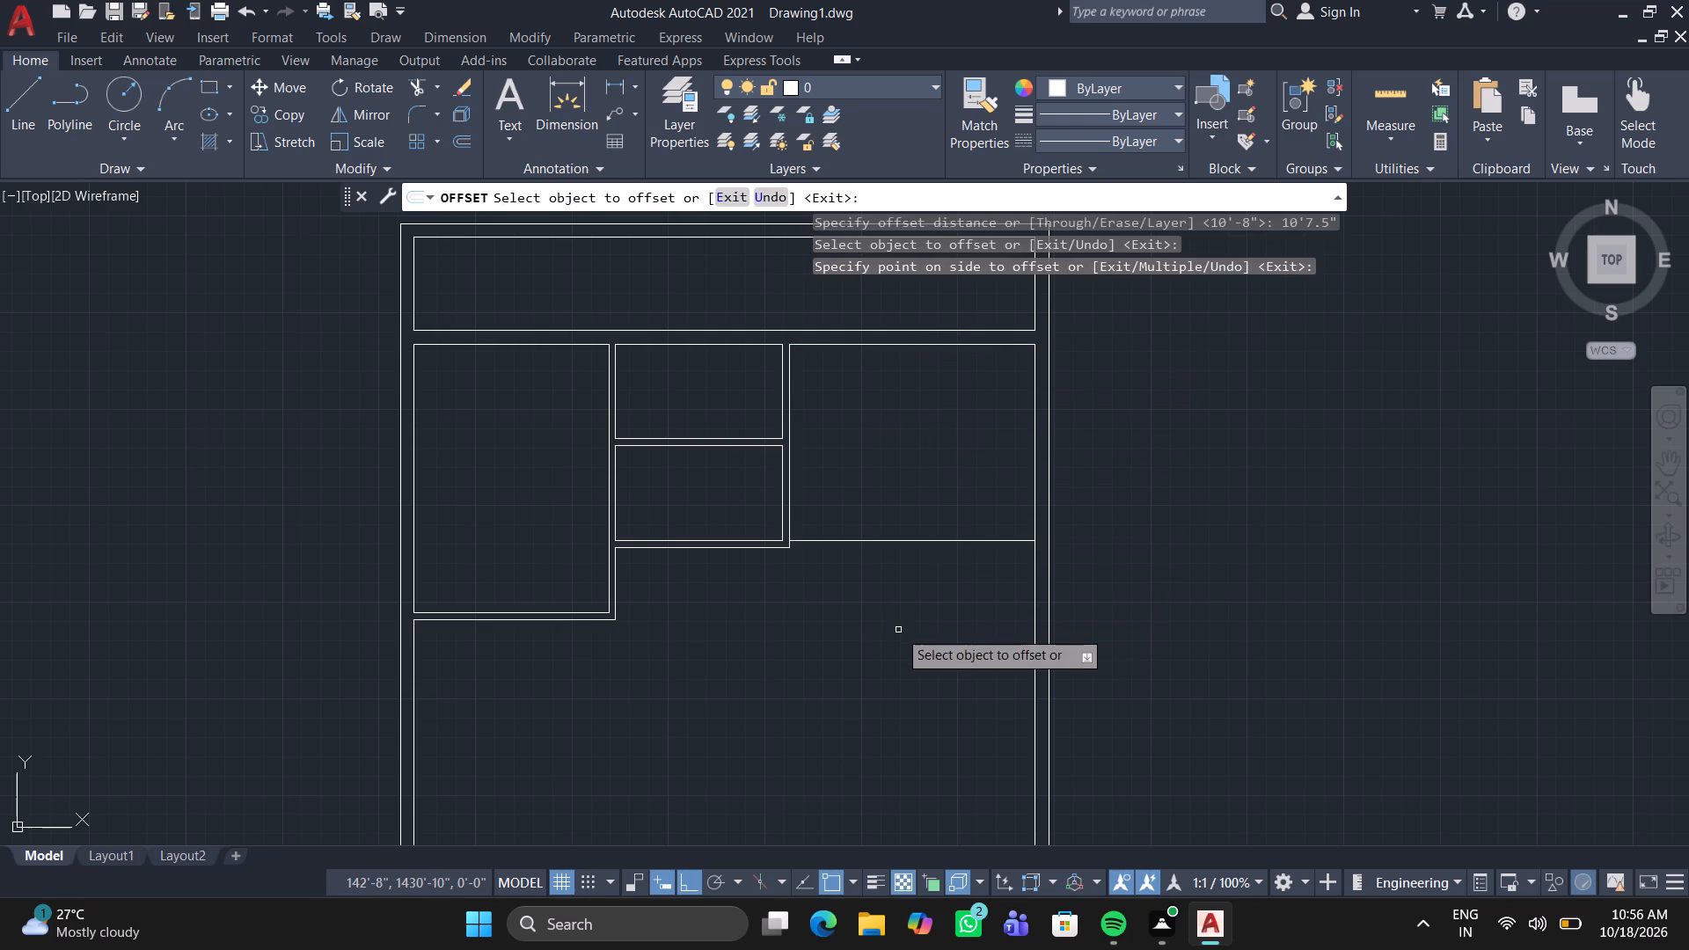
key("space")
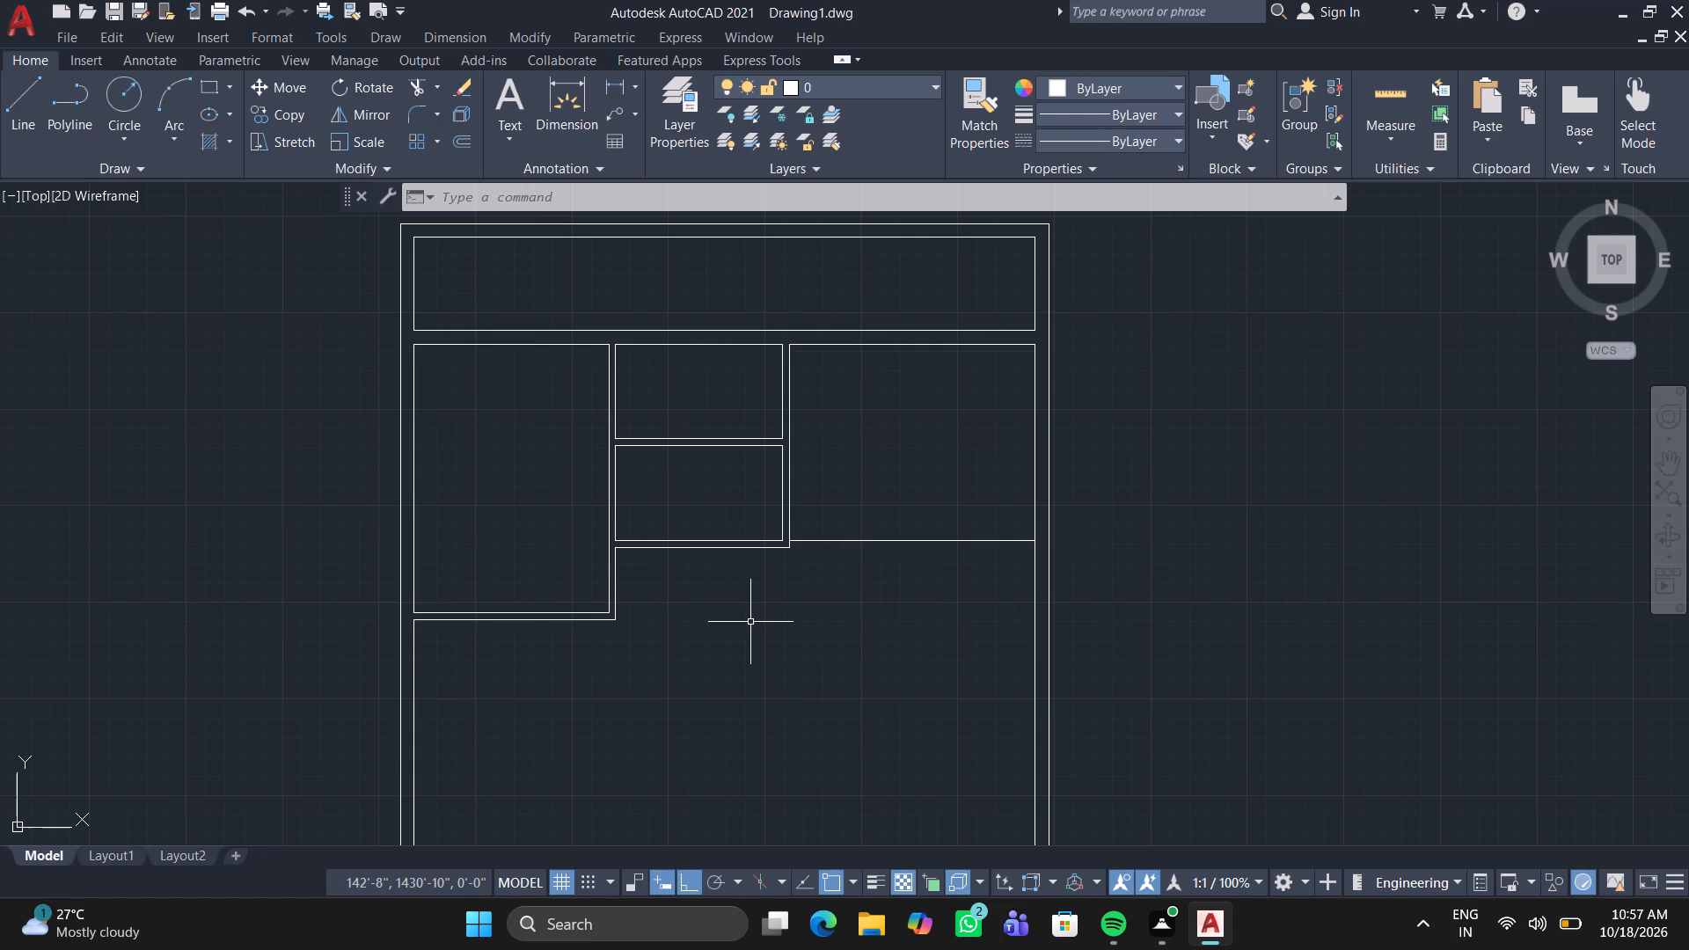
Draw a horizontal line from the lower small room's outer bottom-right corner to the inner line of the right outer wall.
scroll(799, 543, "up", 3)
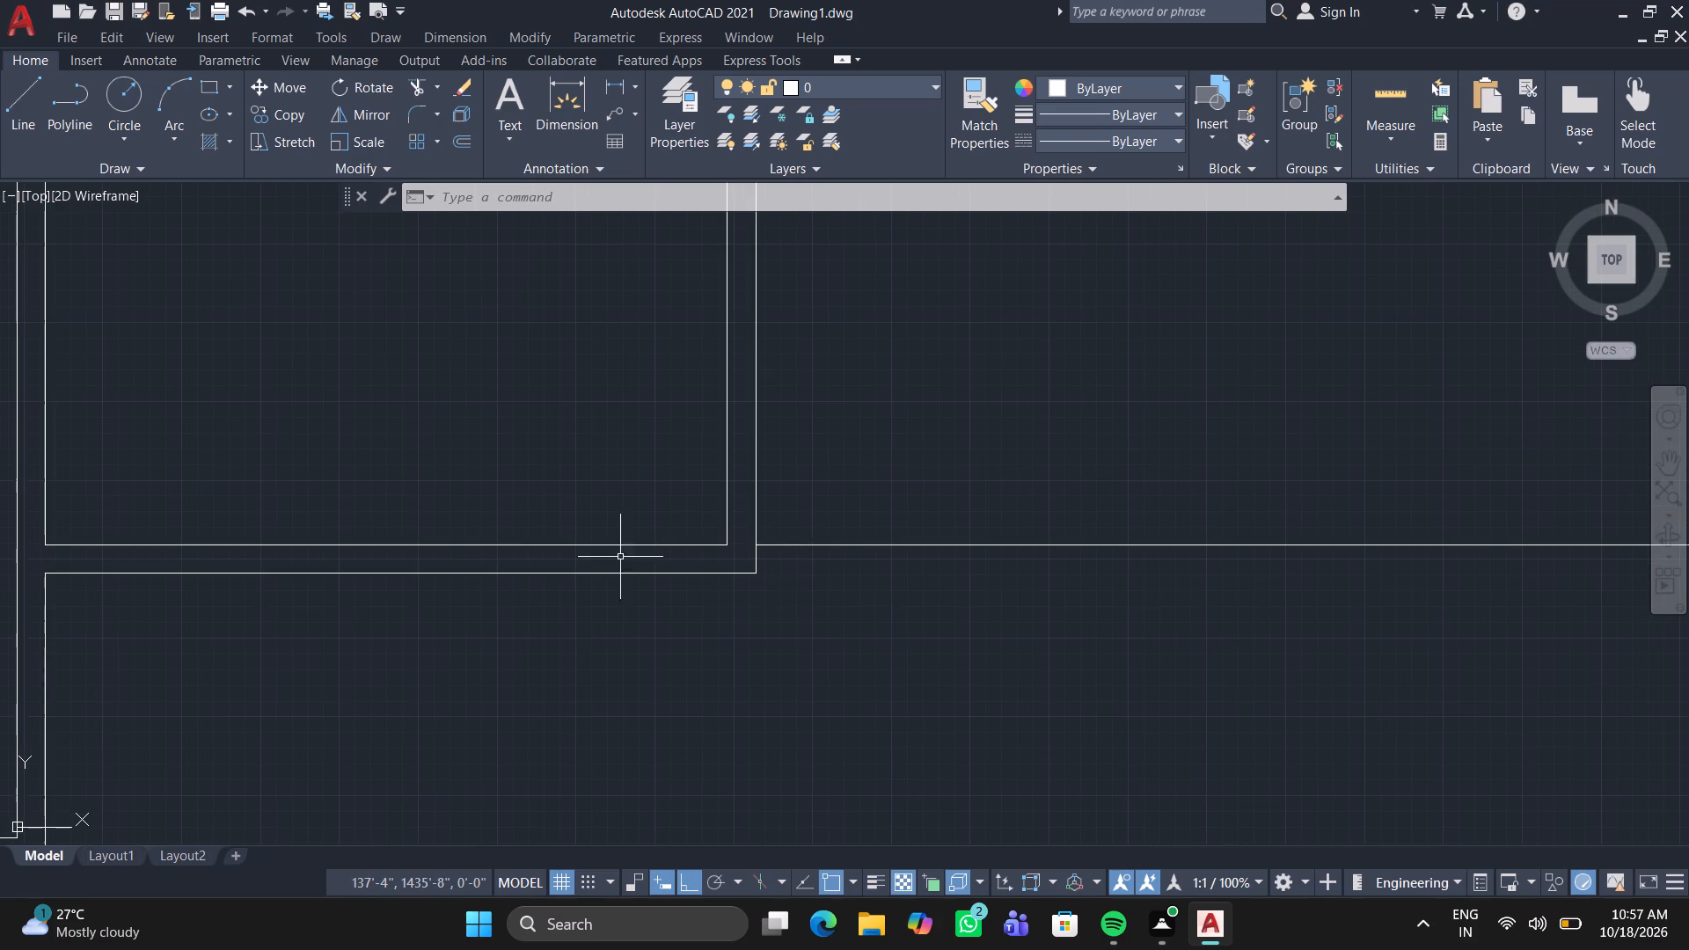
left_click(21, 92)
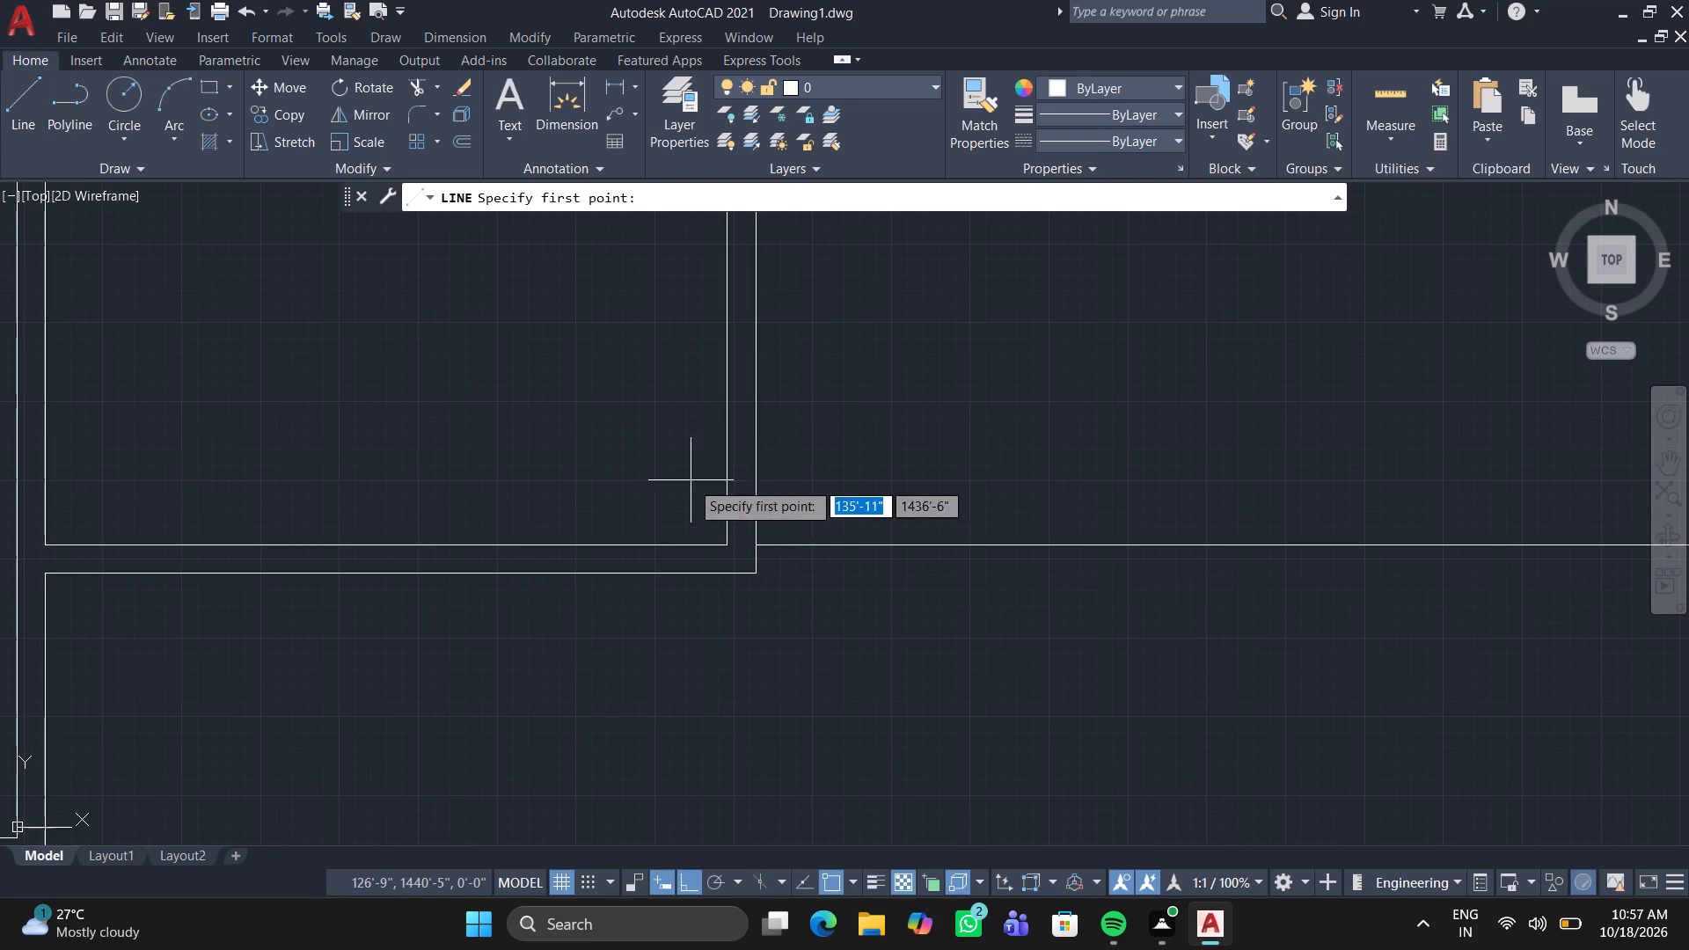
left_click_drag(761, 576, 774, 582)
scroll(1233, 584, "down", 2)
middle_click_drag(1235, 584, 1148, 594)
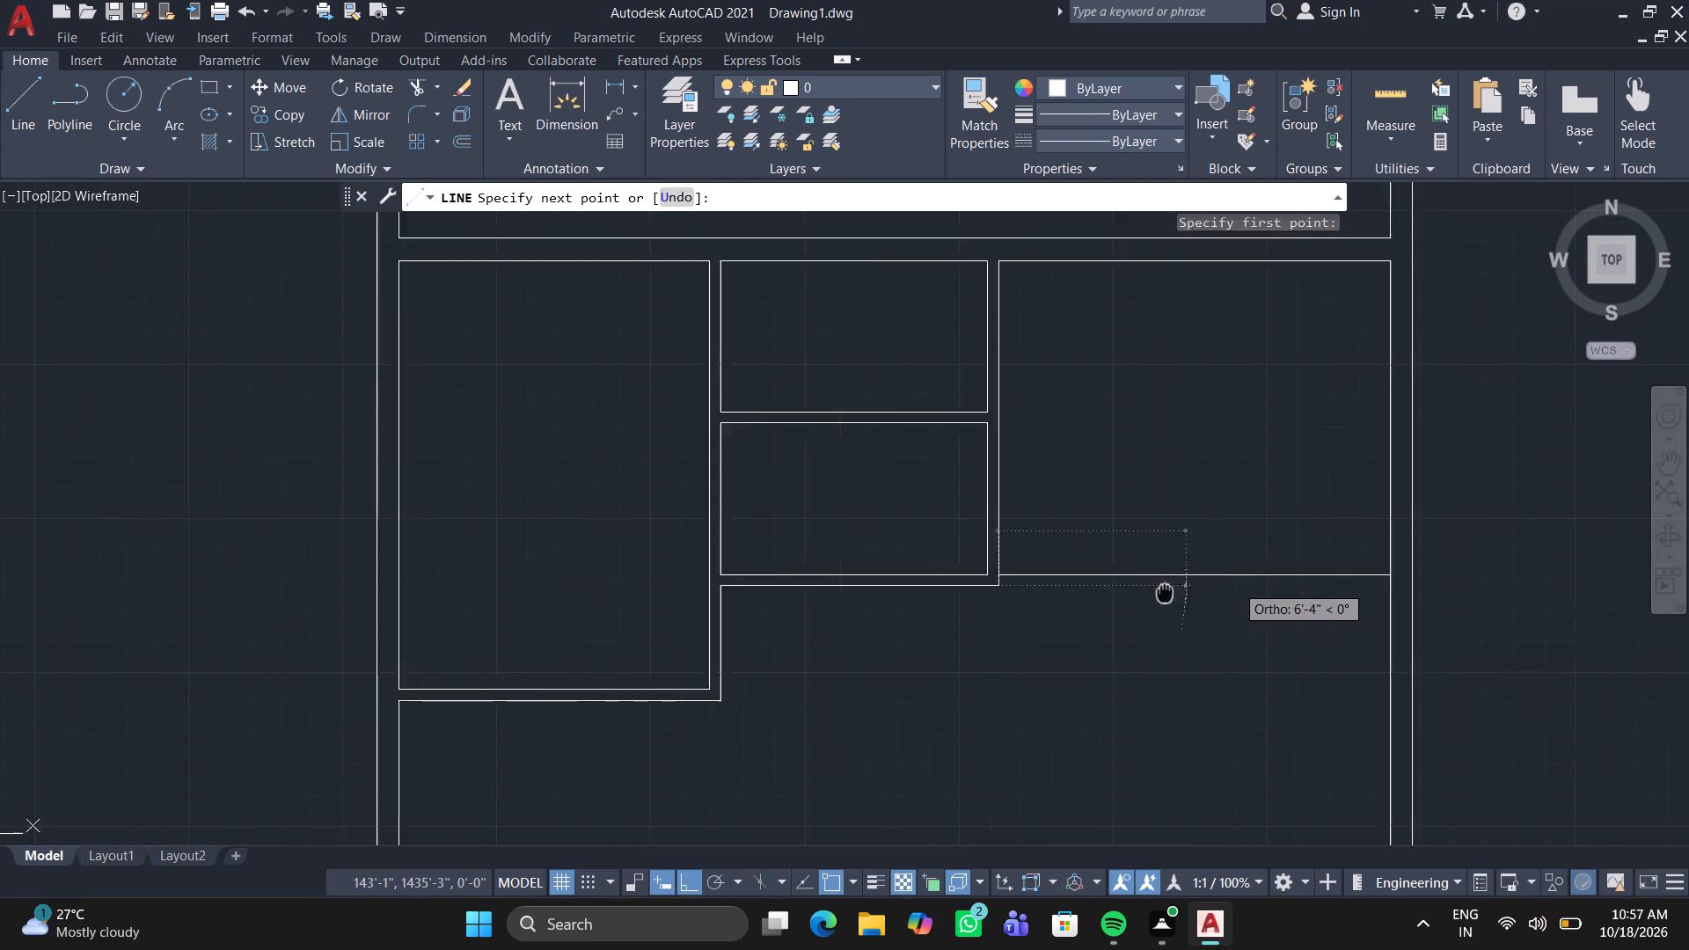
middle_click_drag(1148, 594, 918, 601)
scroll(1095, 606, "up", 2)
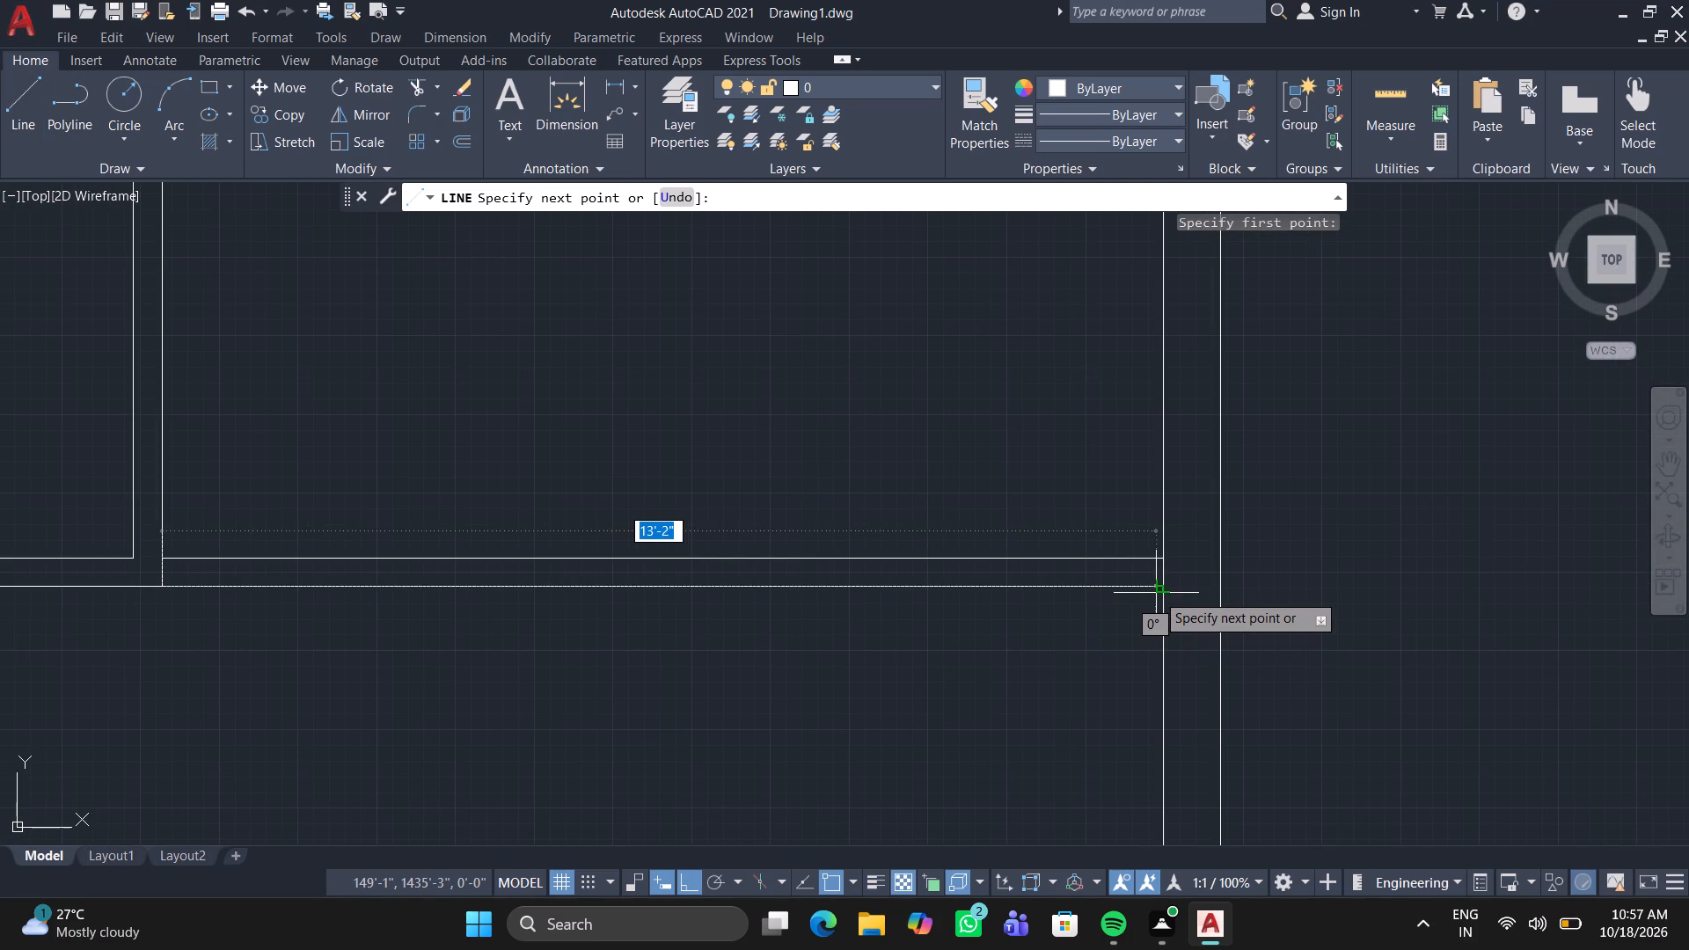
left_click(1164, 593)
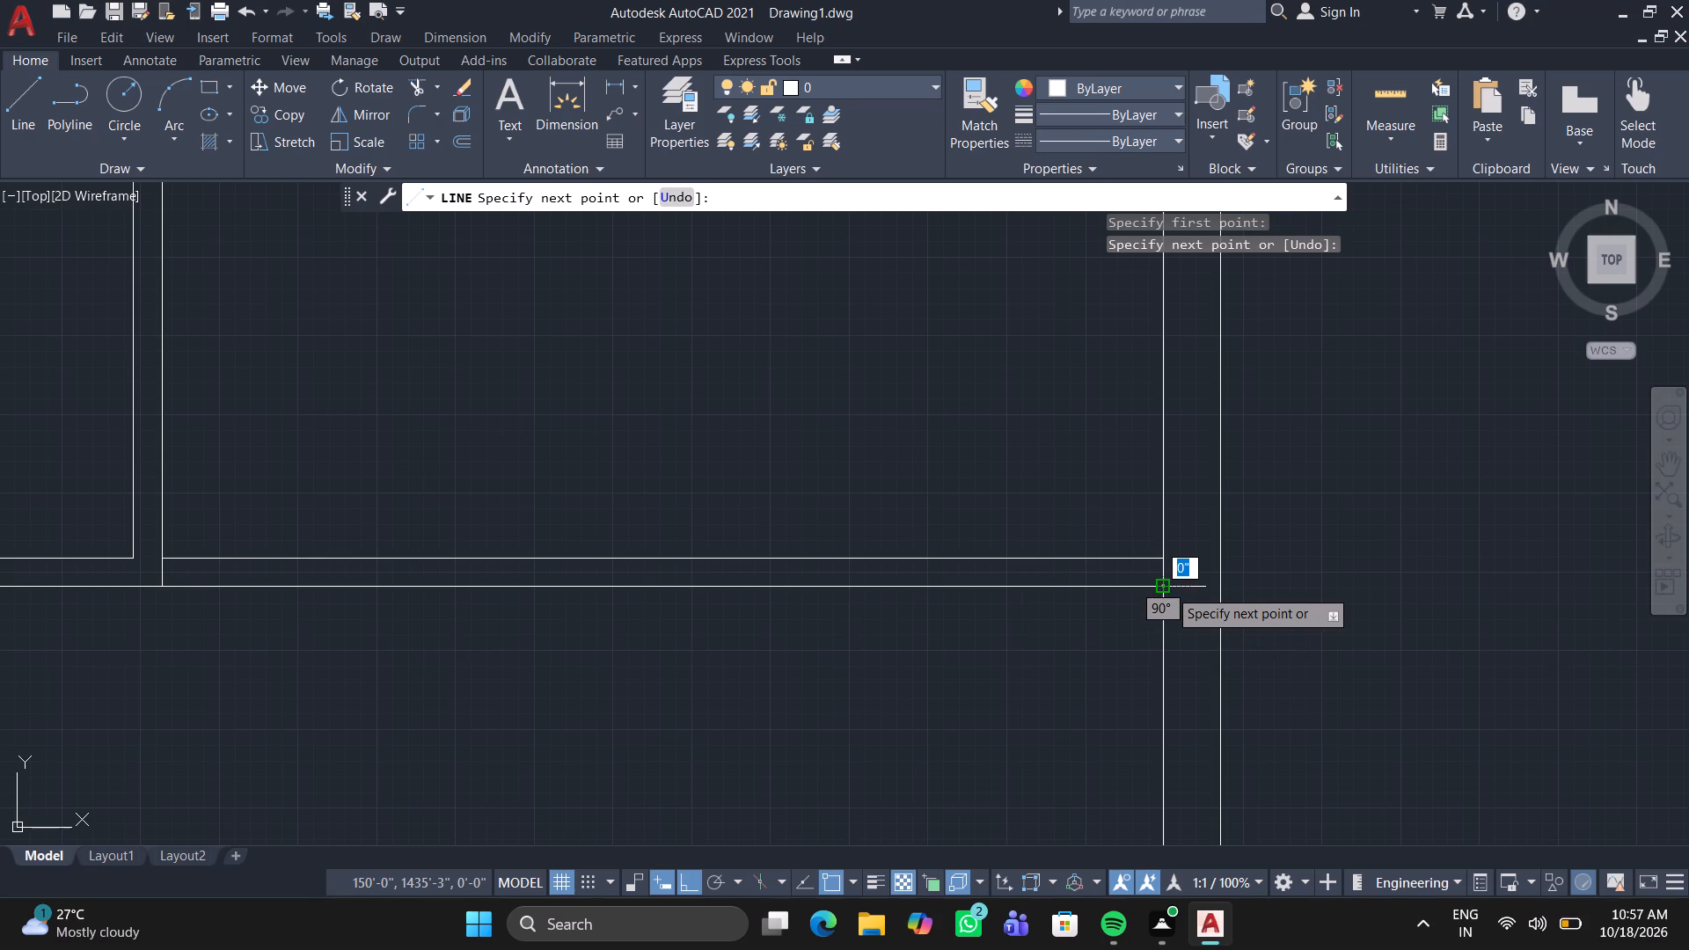
key("Escape")
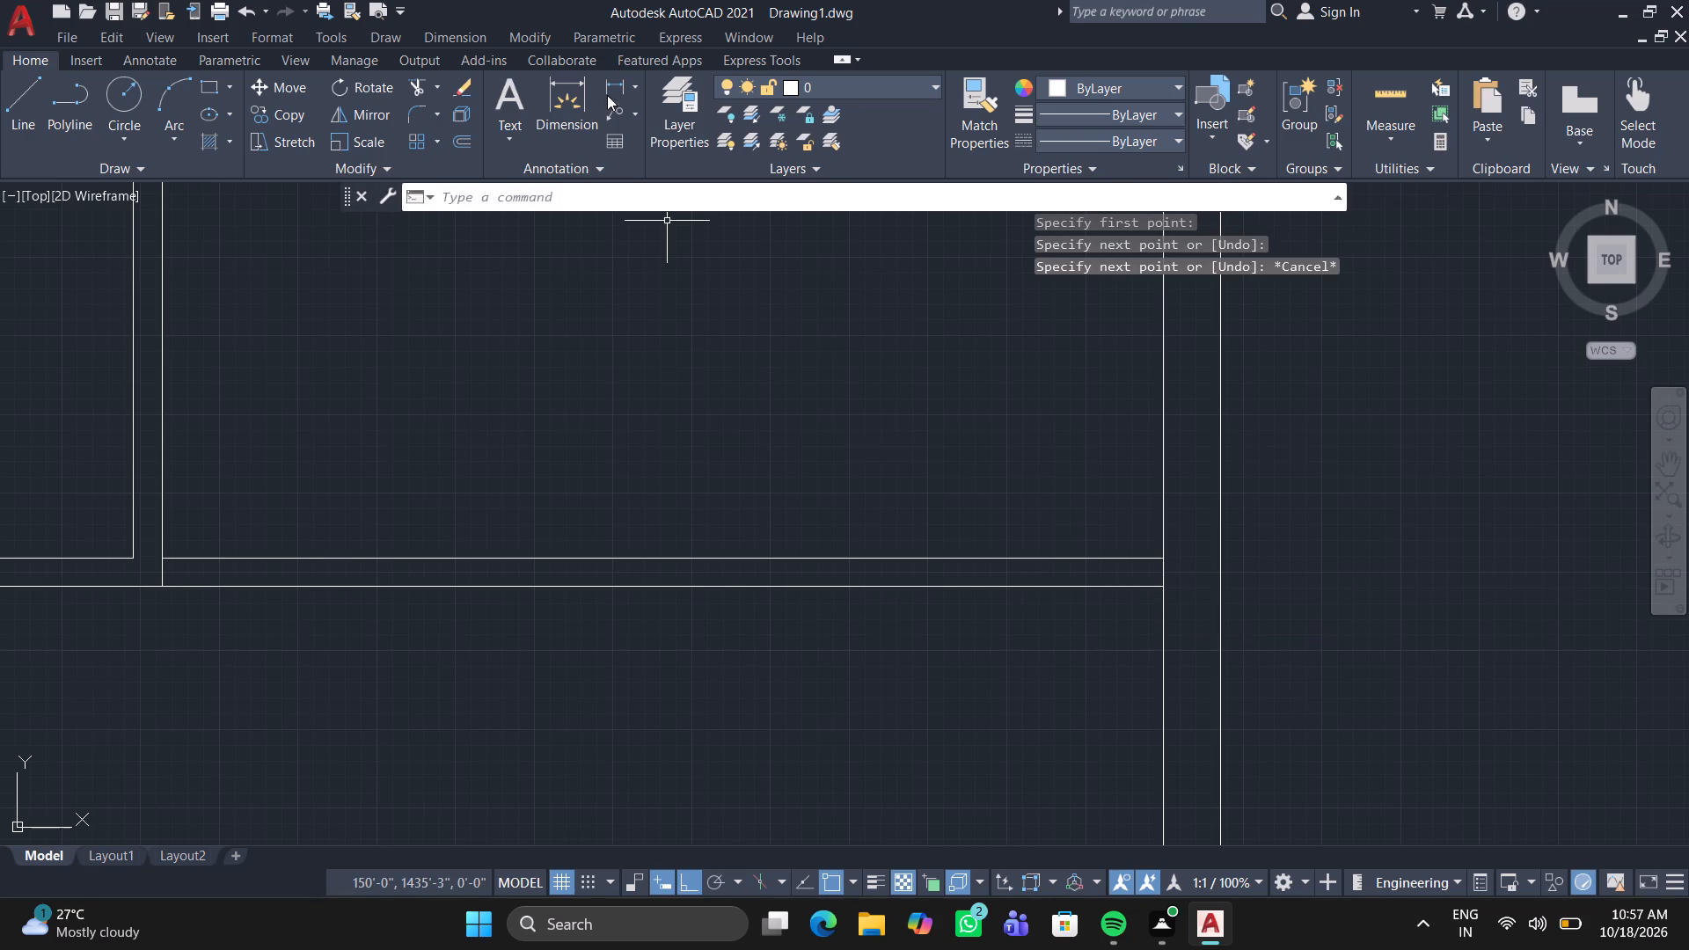
Trim the short vertical segments between the new horizontal wall's two lines at the right outer wall and at the partition junction.
left_click(413, 85)
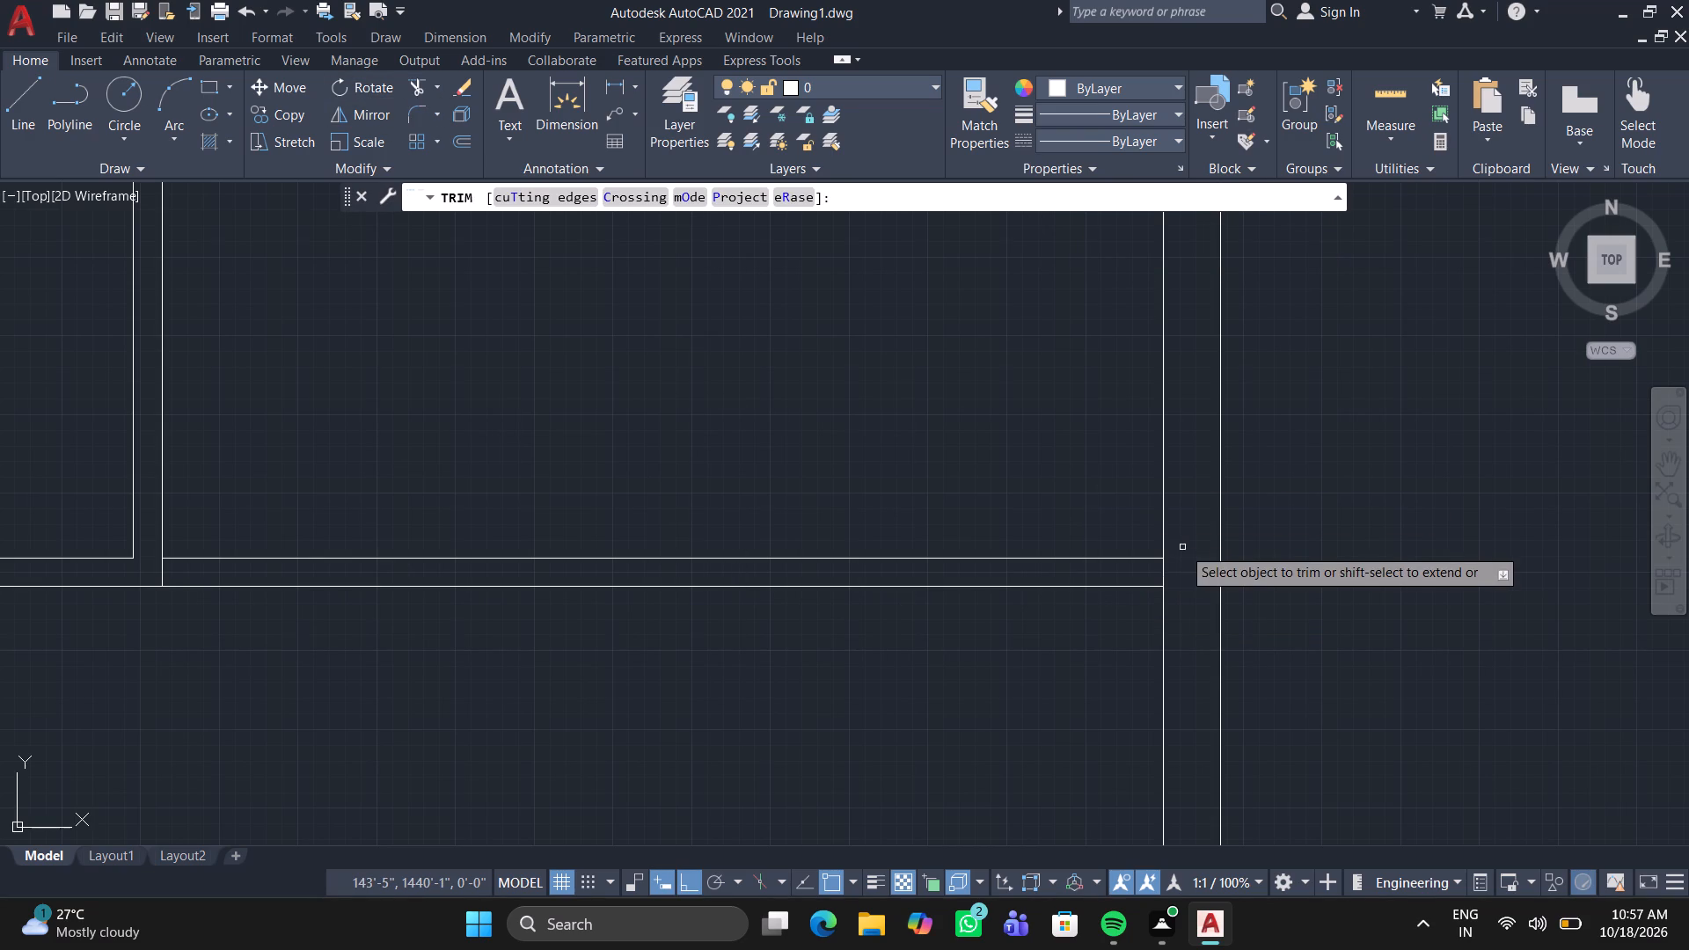
left_click(1156, 568)
left_click(1202, 569)
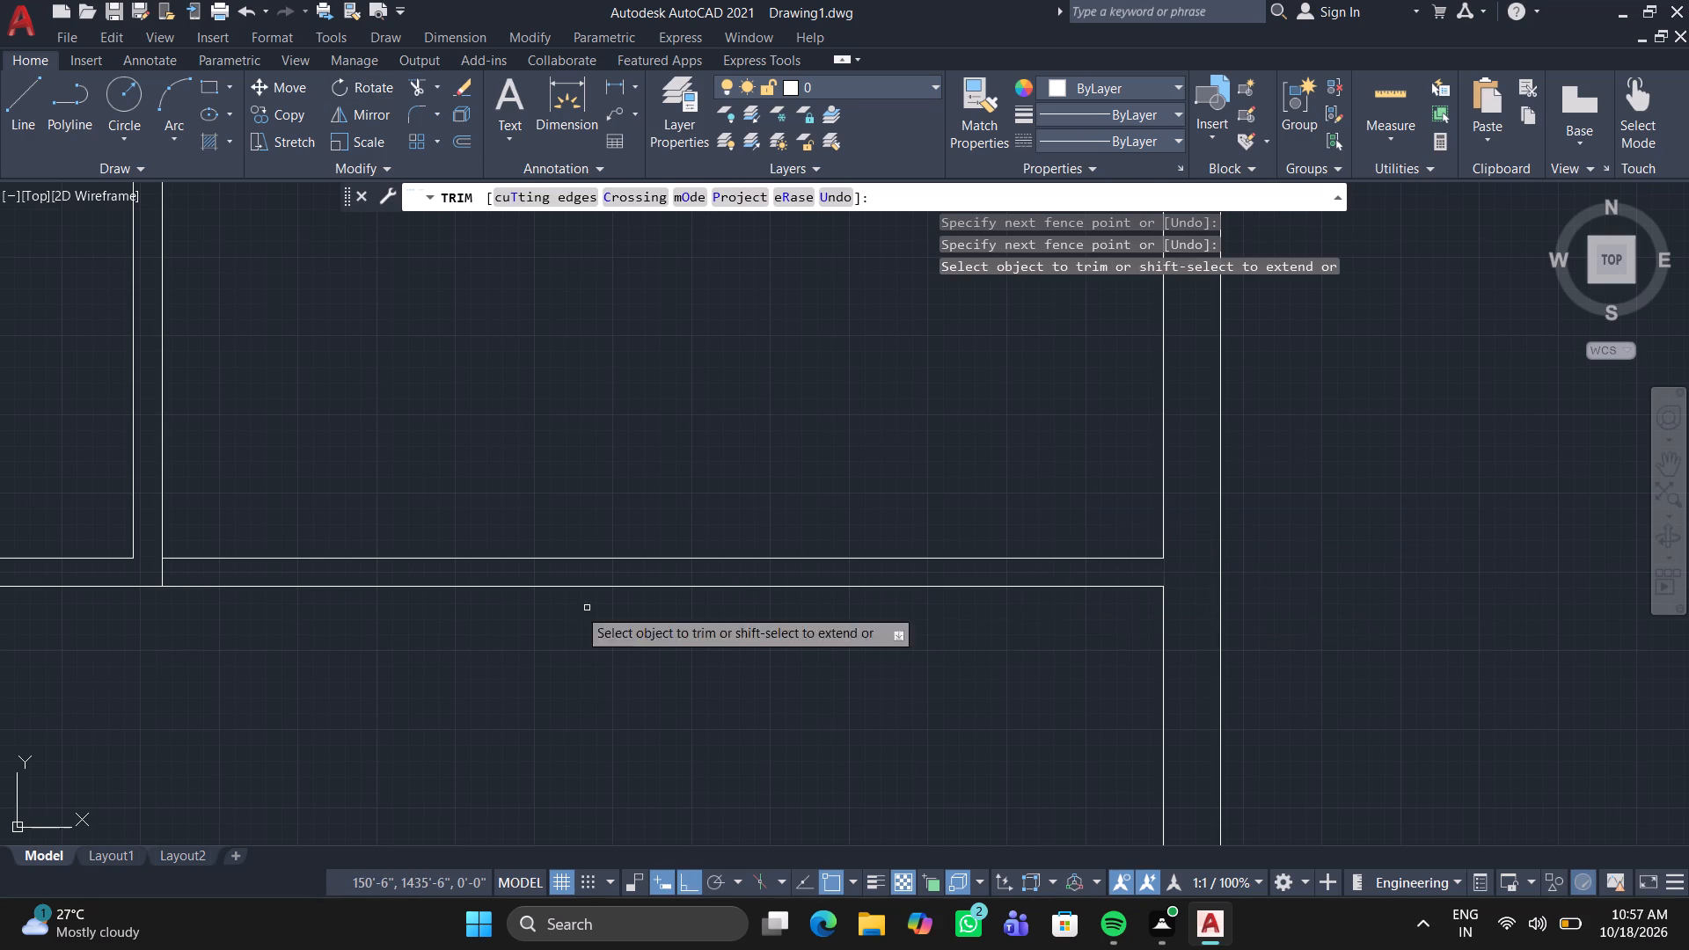
left_click(157, 573)
left_click(188, 574)
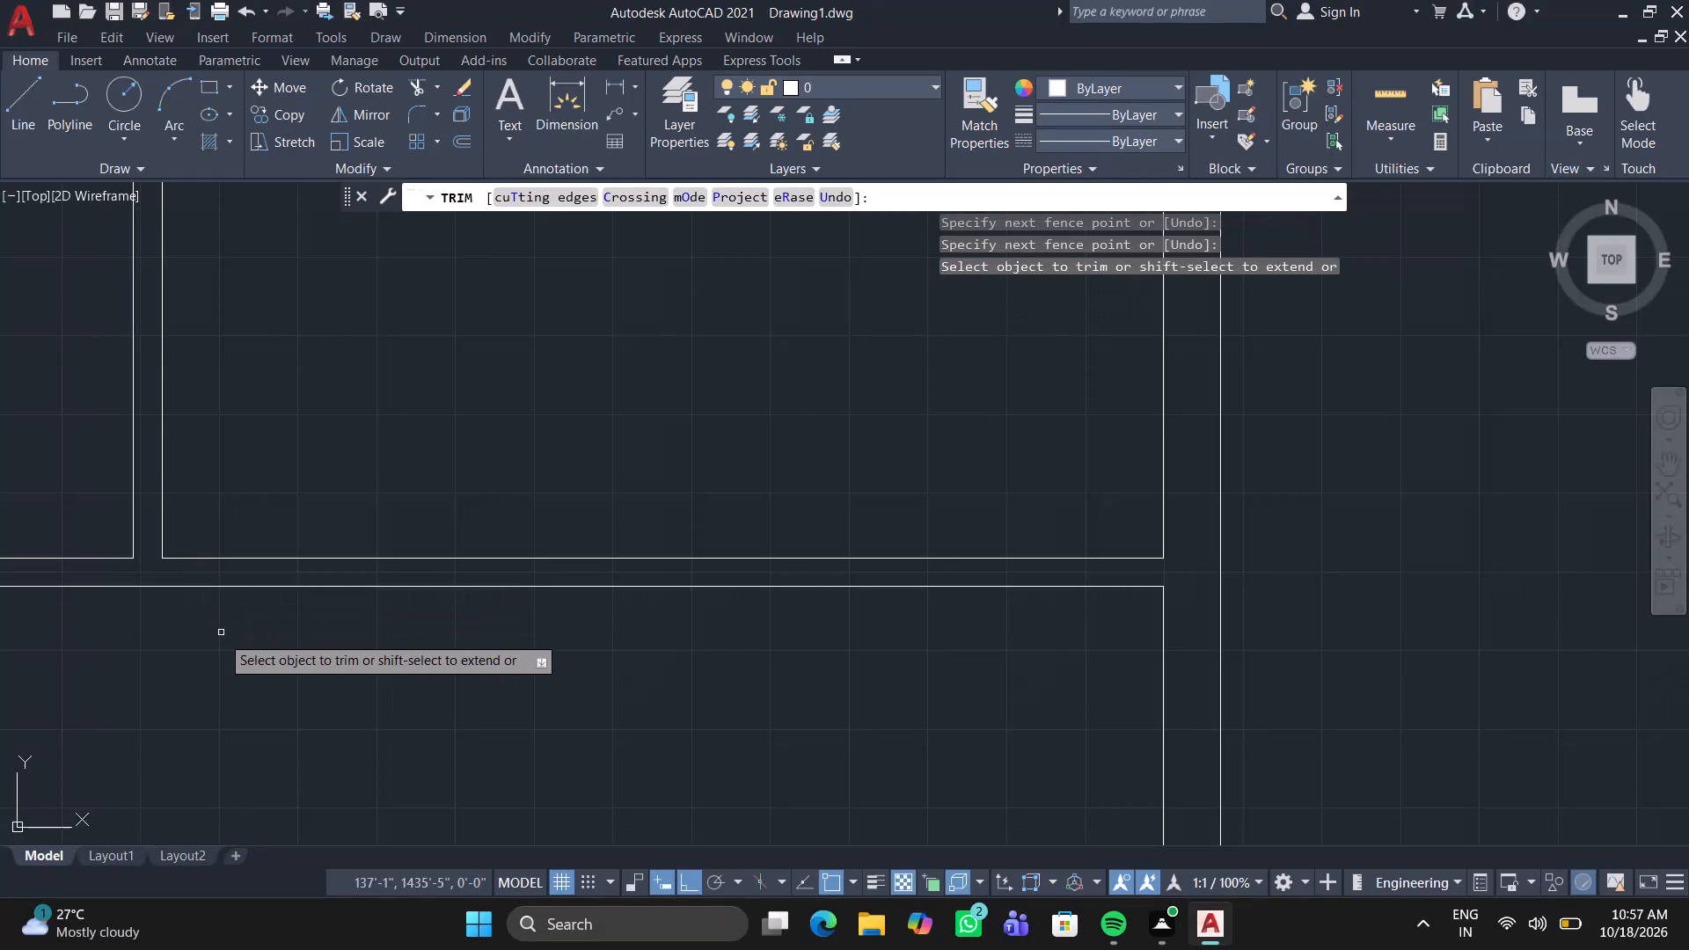
scroll(227, 648, "down", 3)
middle_click_drag(233, 659, 733, 449)
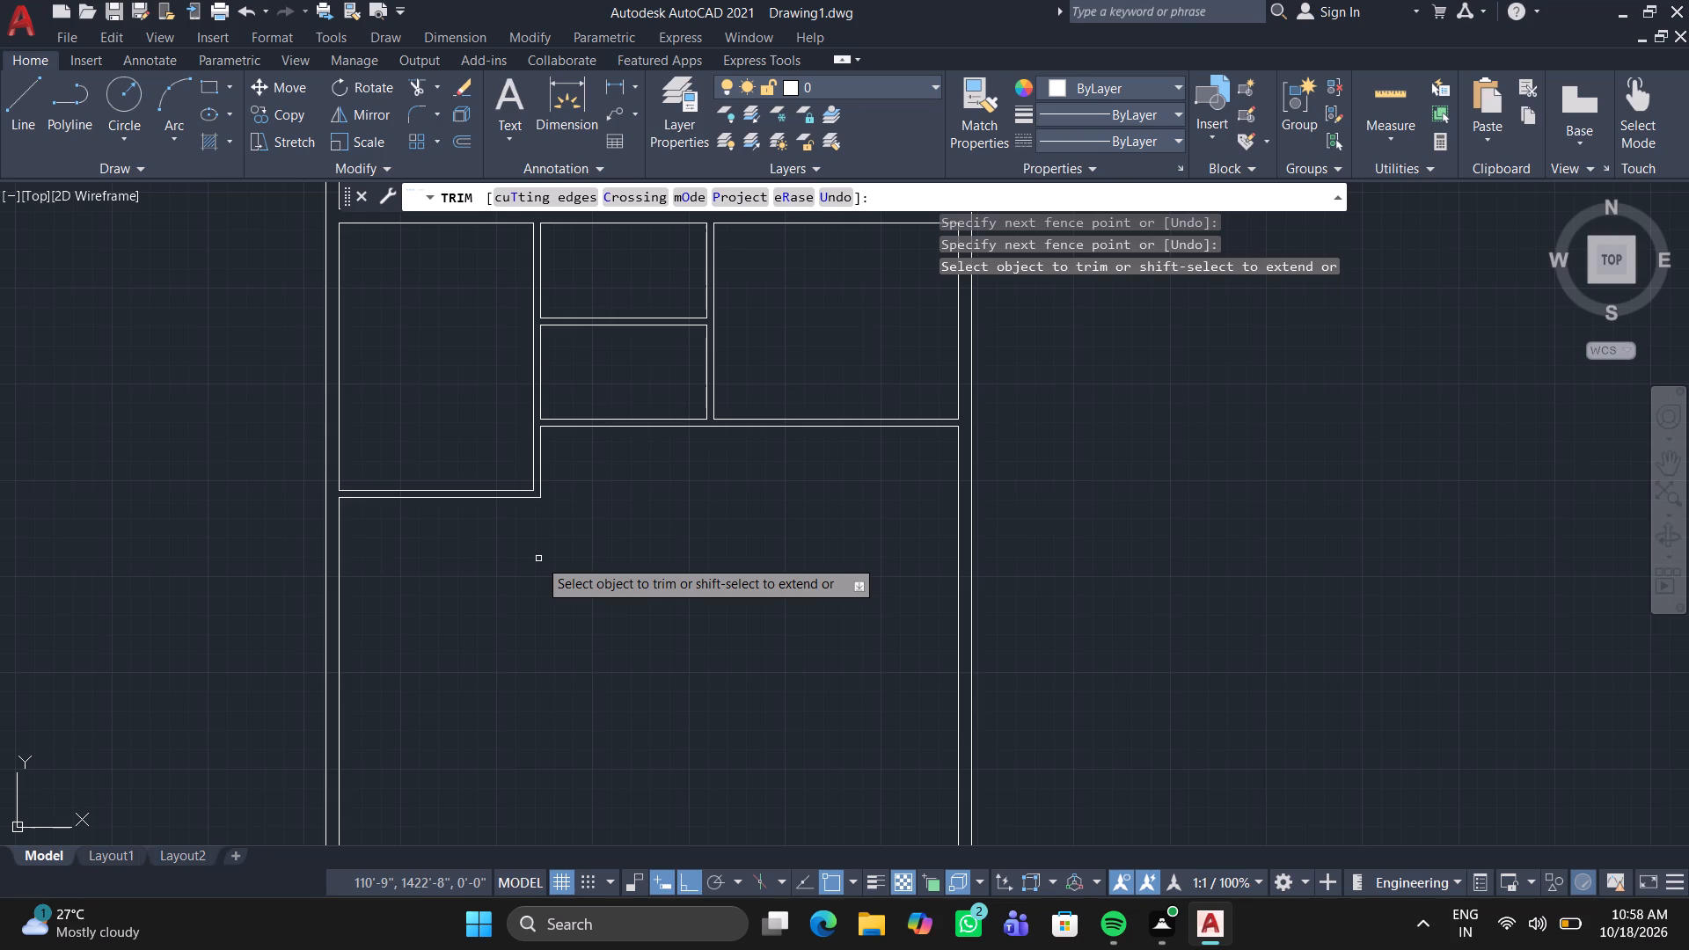
key("Escape")
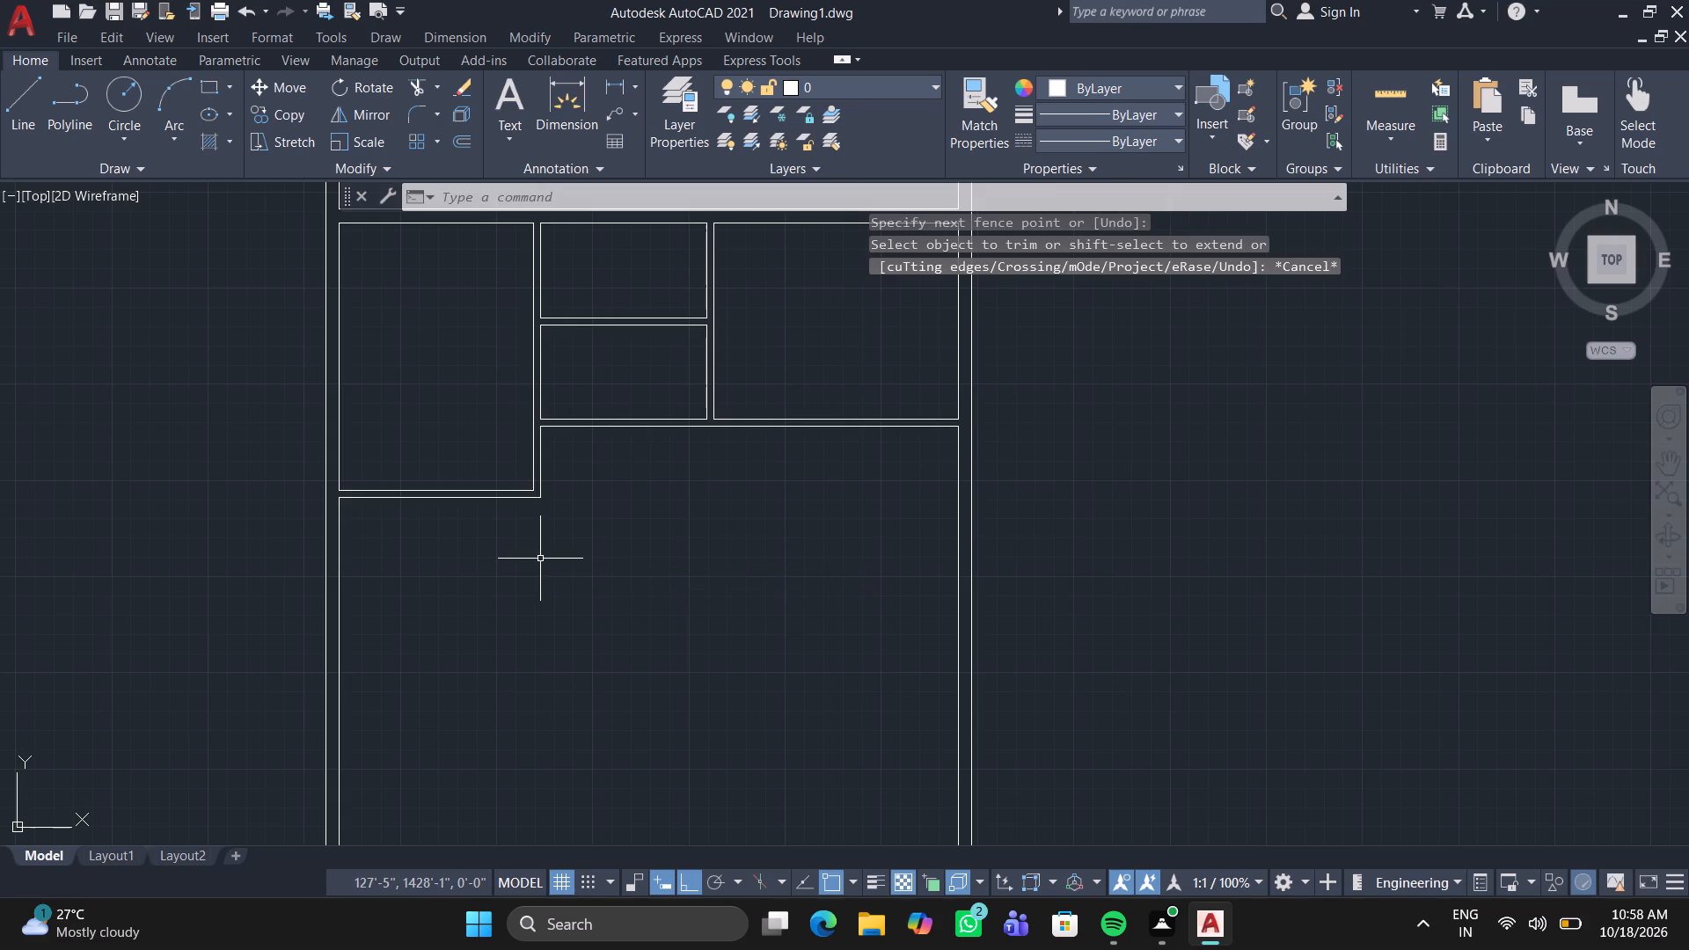
Offset the left outer wall's inner line 5'3" inward, below the large left-hand room.
scroll(540, 559, "down", 3)
middle_click_drag(540, 560, 568, 420)
scroll(568, 420, "up", 1)
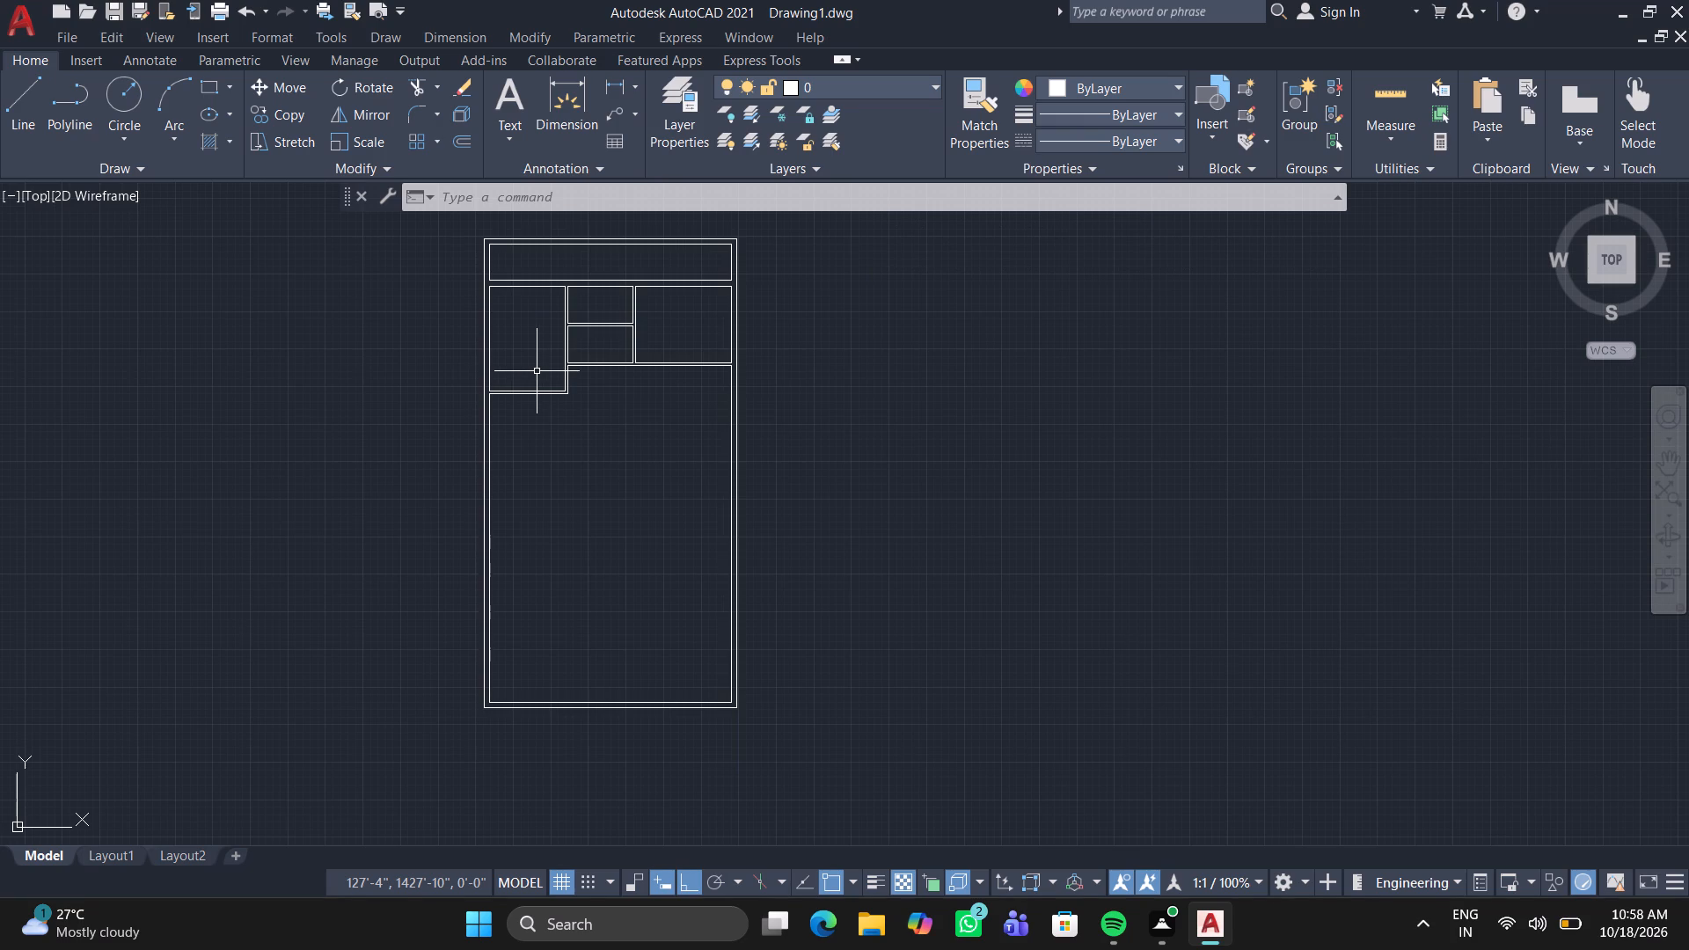
scroll(577, 346, "up", 4)
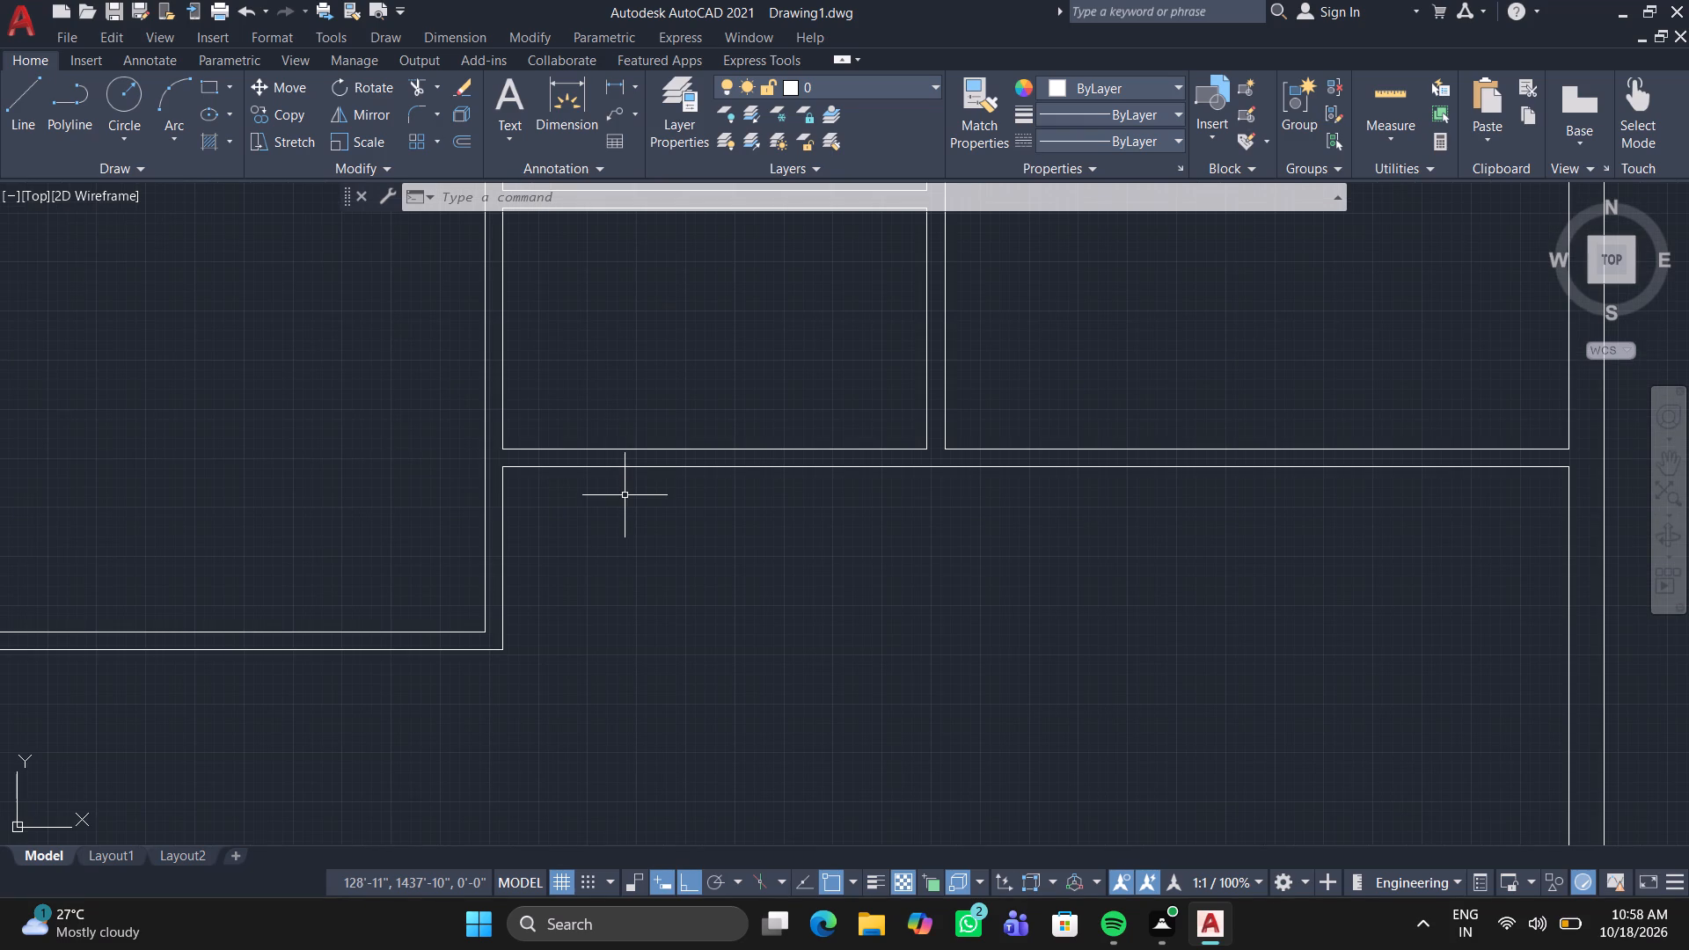
scroll(625, 500, "down", 1)
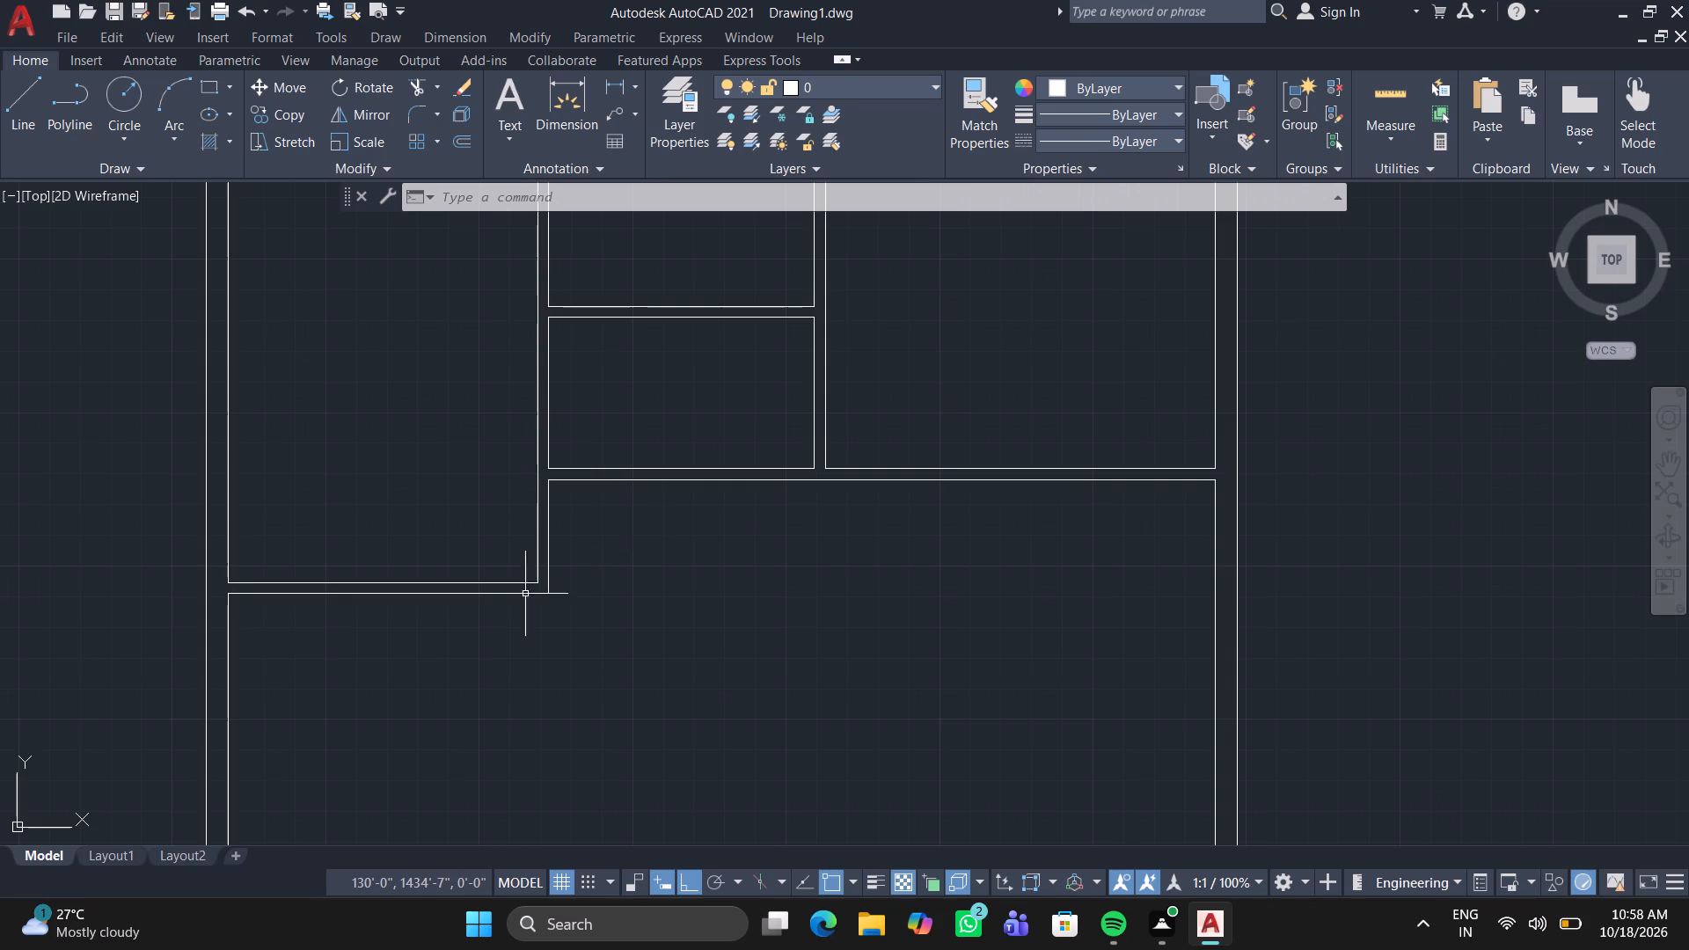
middle_click_drag(488, 654, 444, 409)
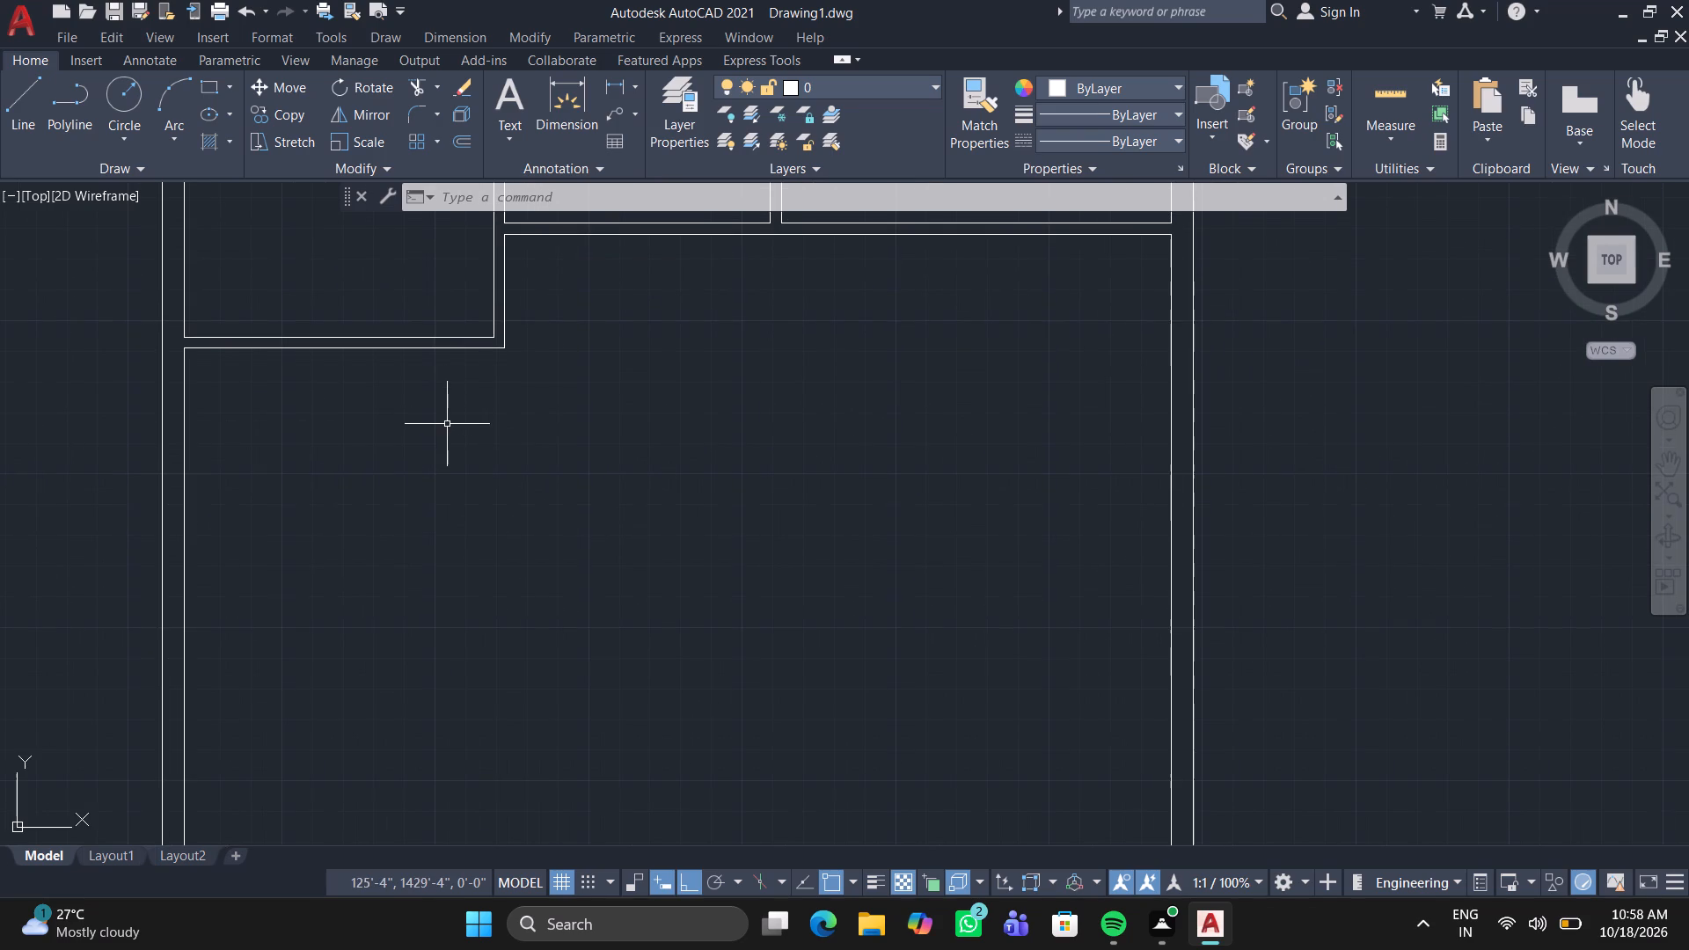
key("o")
key("Return")
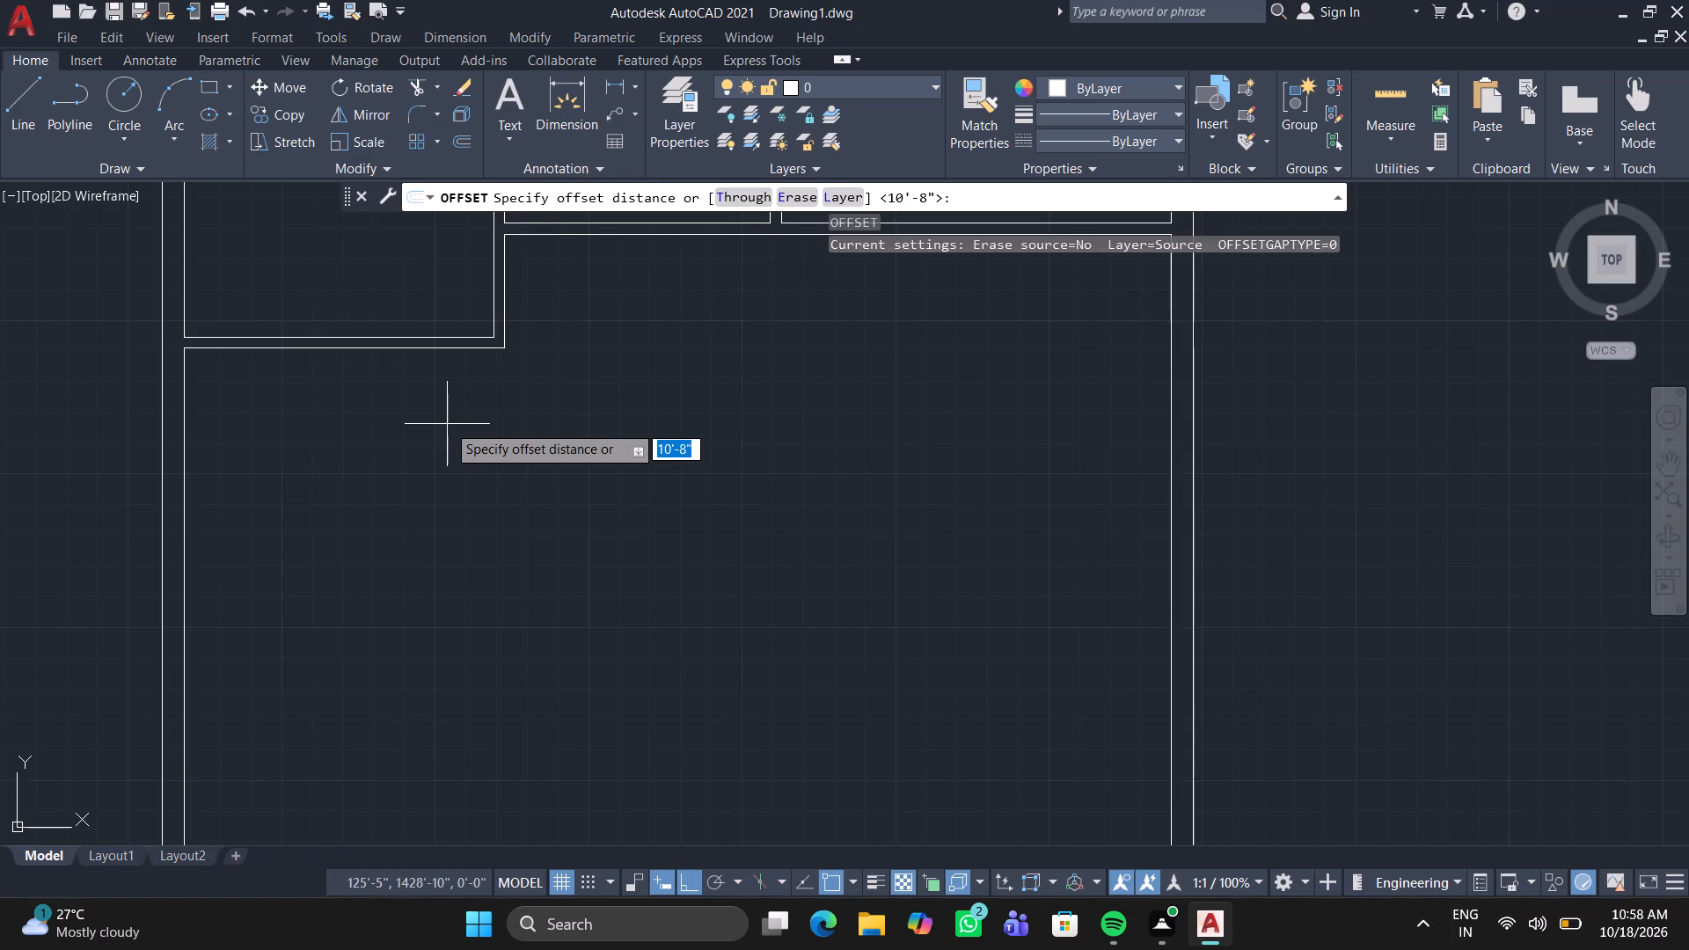
type("5'3")
key("shift+quotedbl")
key("Return")
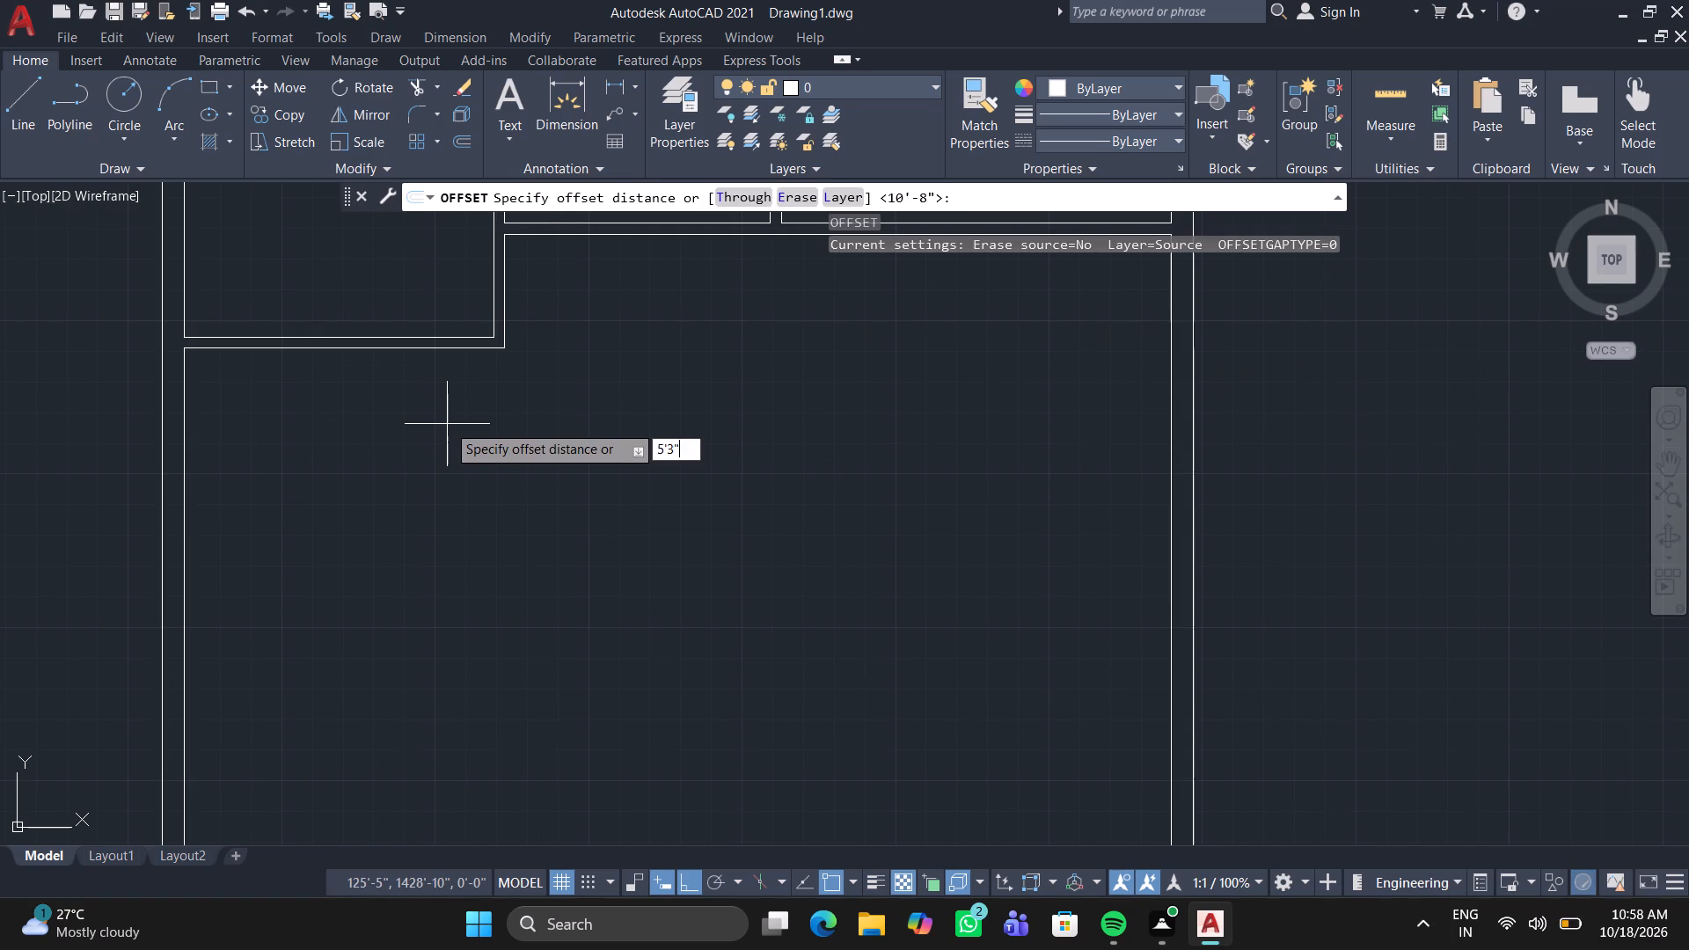
left_click(181, 481)
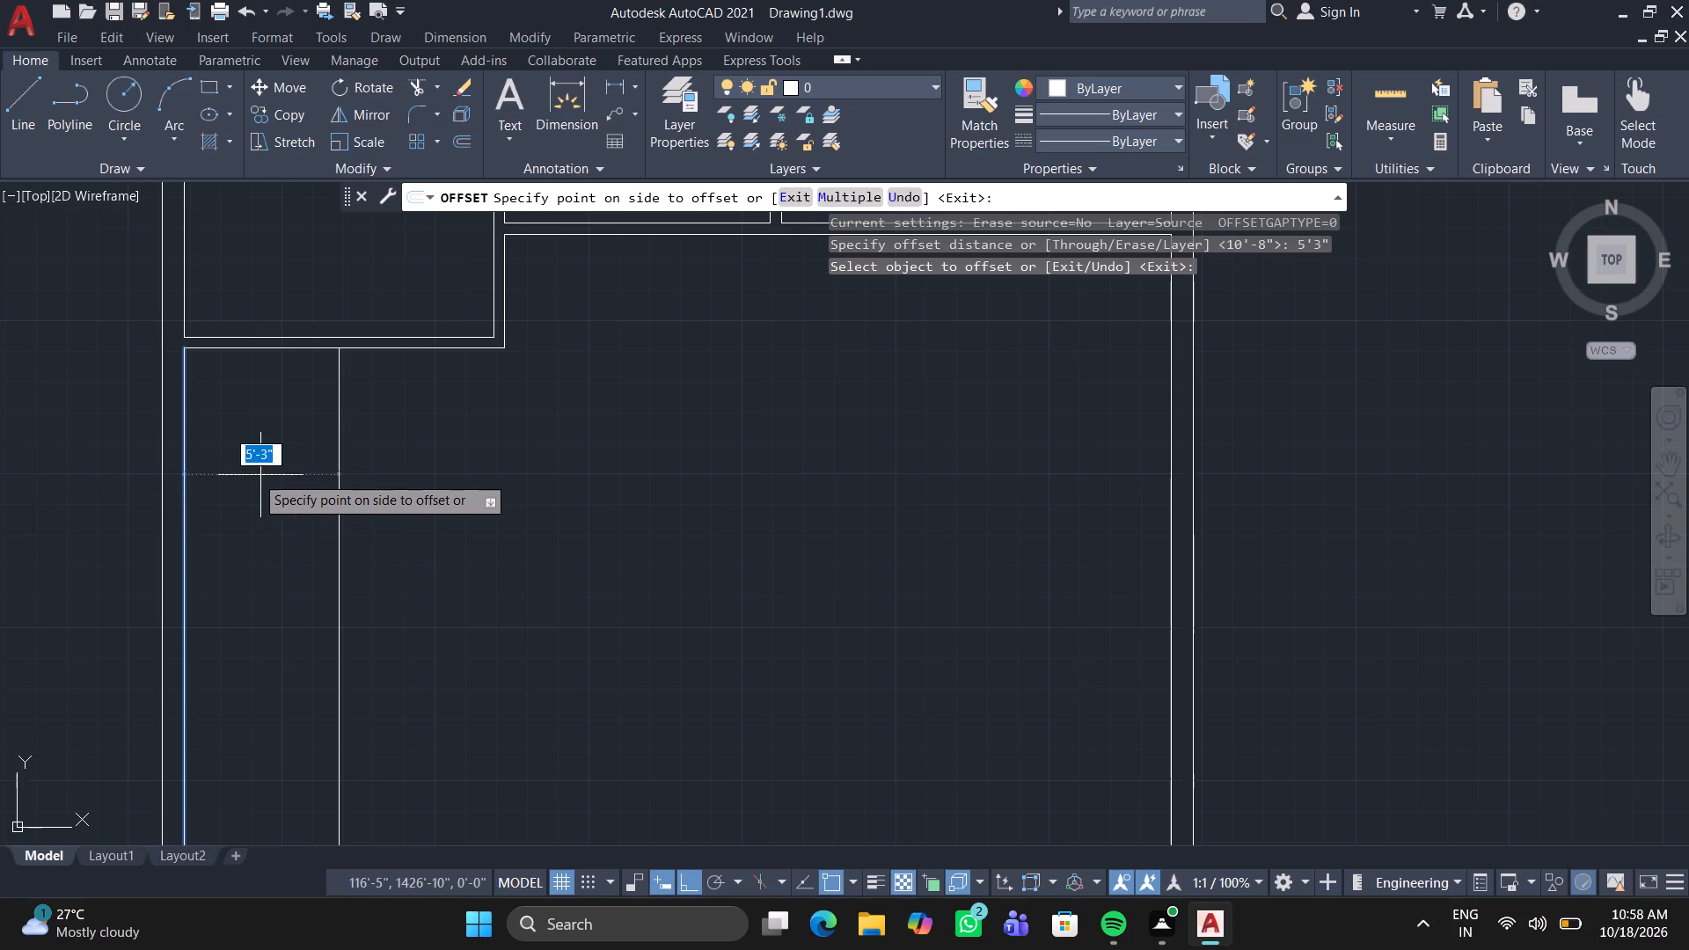
left_click(298, 472)
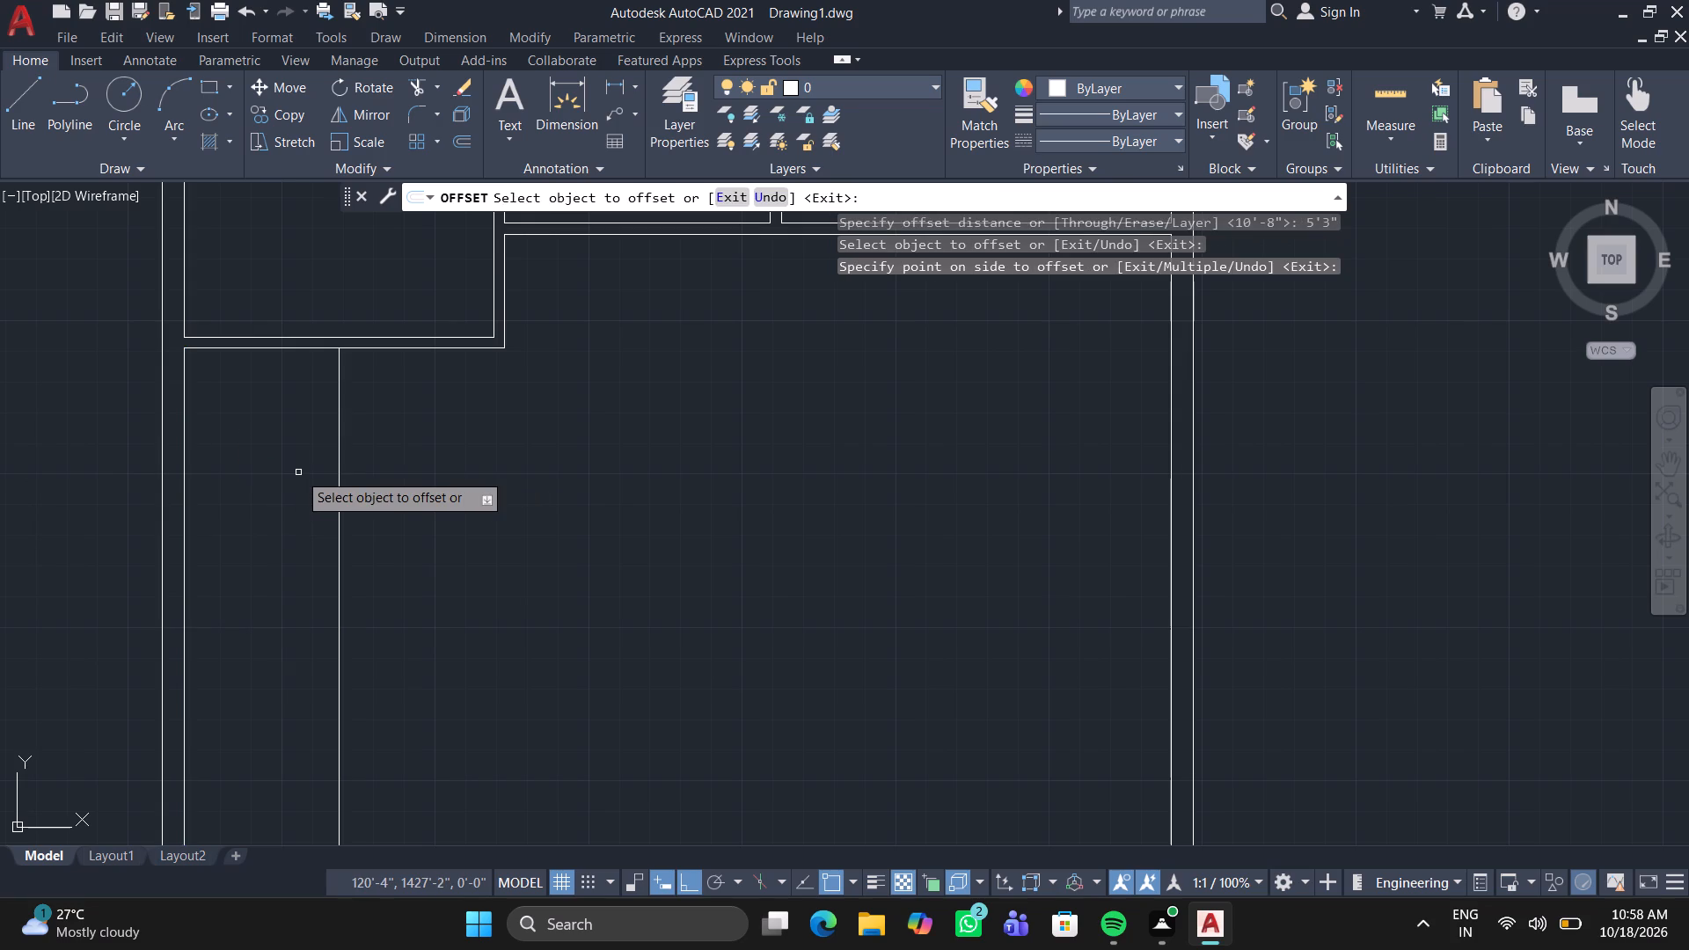
key("space")
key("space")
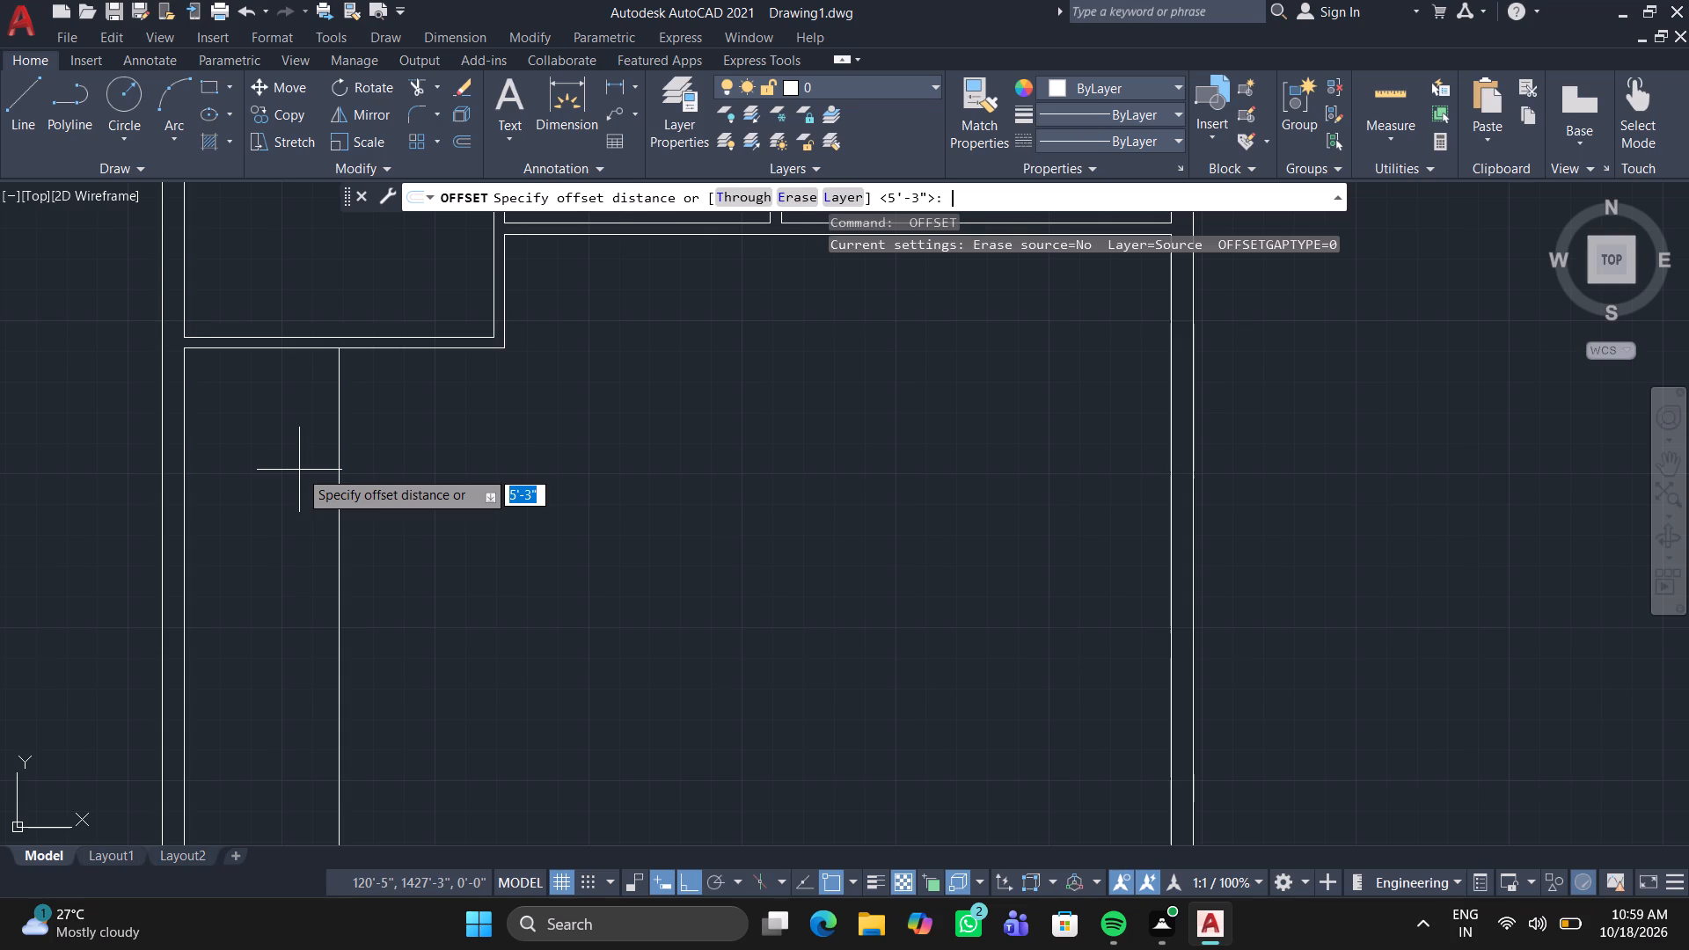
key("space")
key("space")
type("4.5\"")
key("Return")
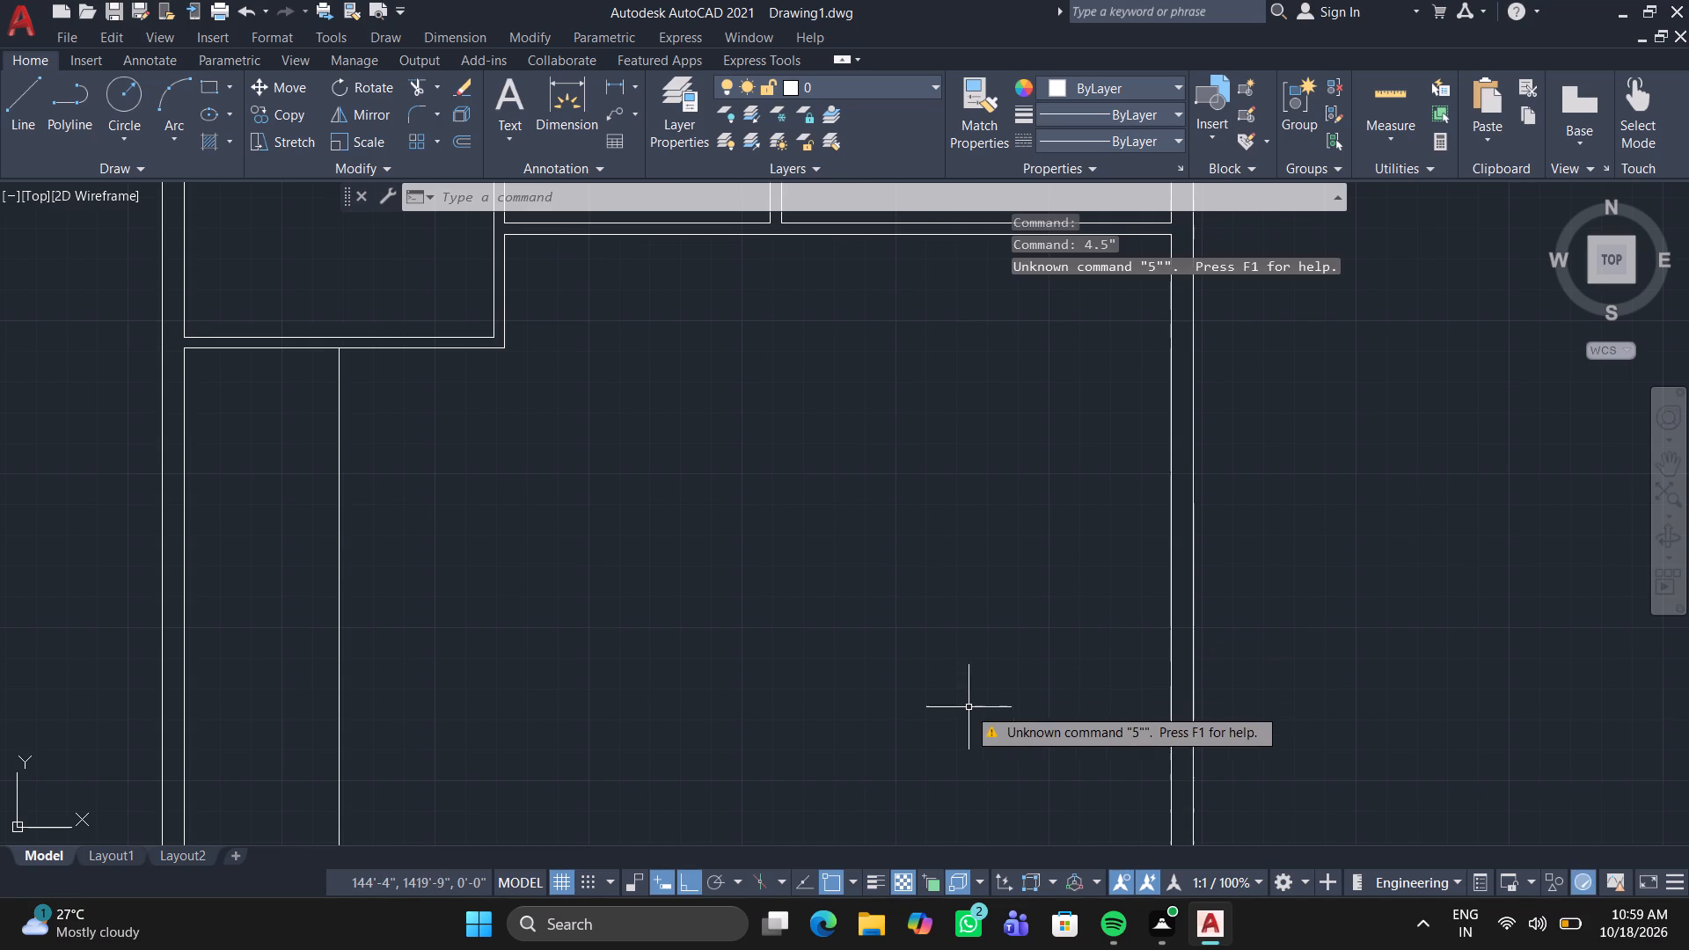
Offset the new vertical line below the large left-hand room 4.5" to its right to form the partition's thickness.
key("o")
key("Return")
type("4.5\"")
key("Return")
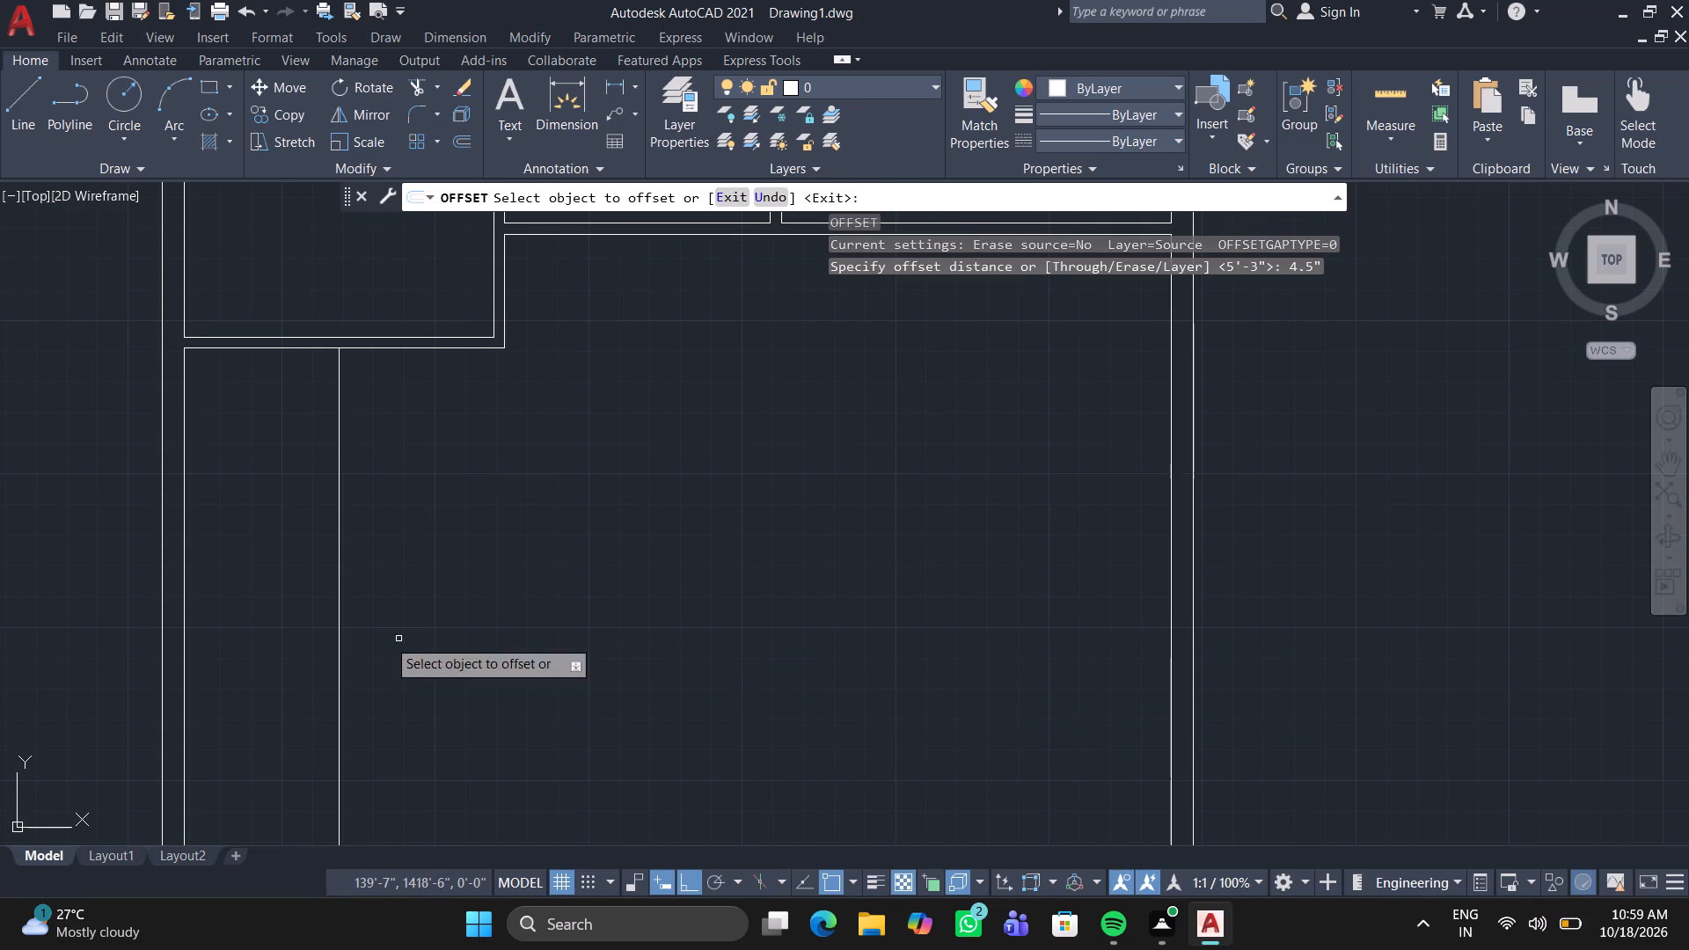
left_click(340, 616)
left_click(418, 606)
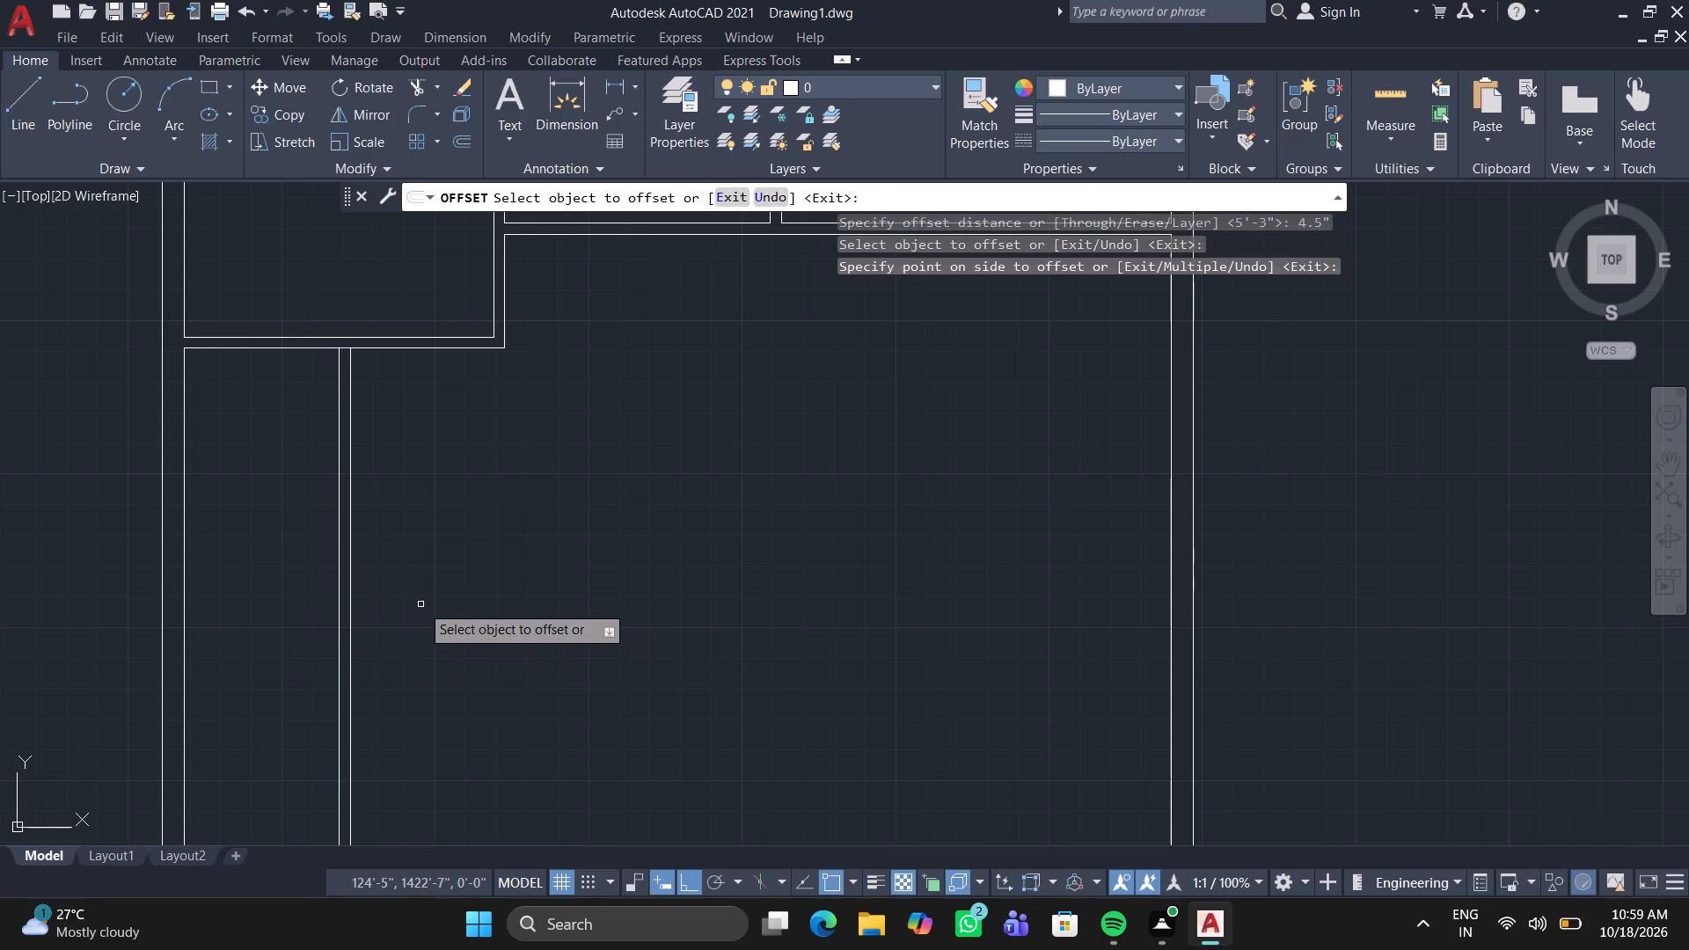
key("space")
Offset the large left-hand room's outer bottom wall line 7'5" downward.
key("space")
type("7'")
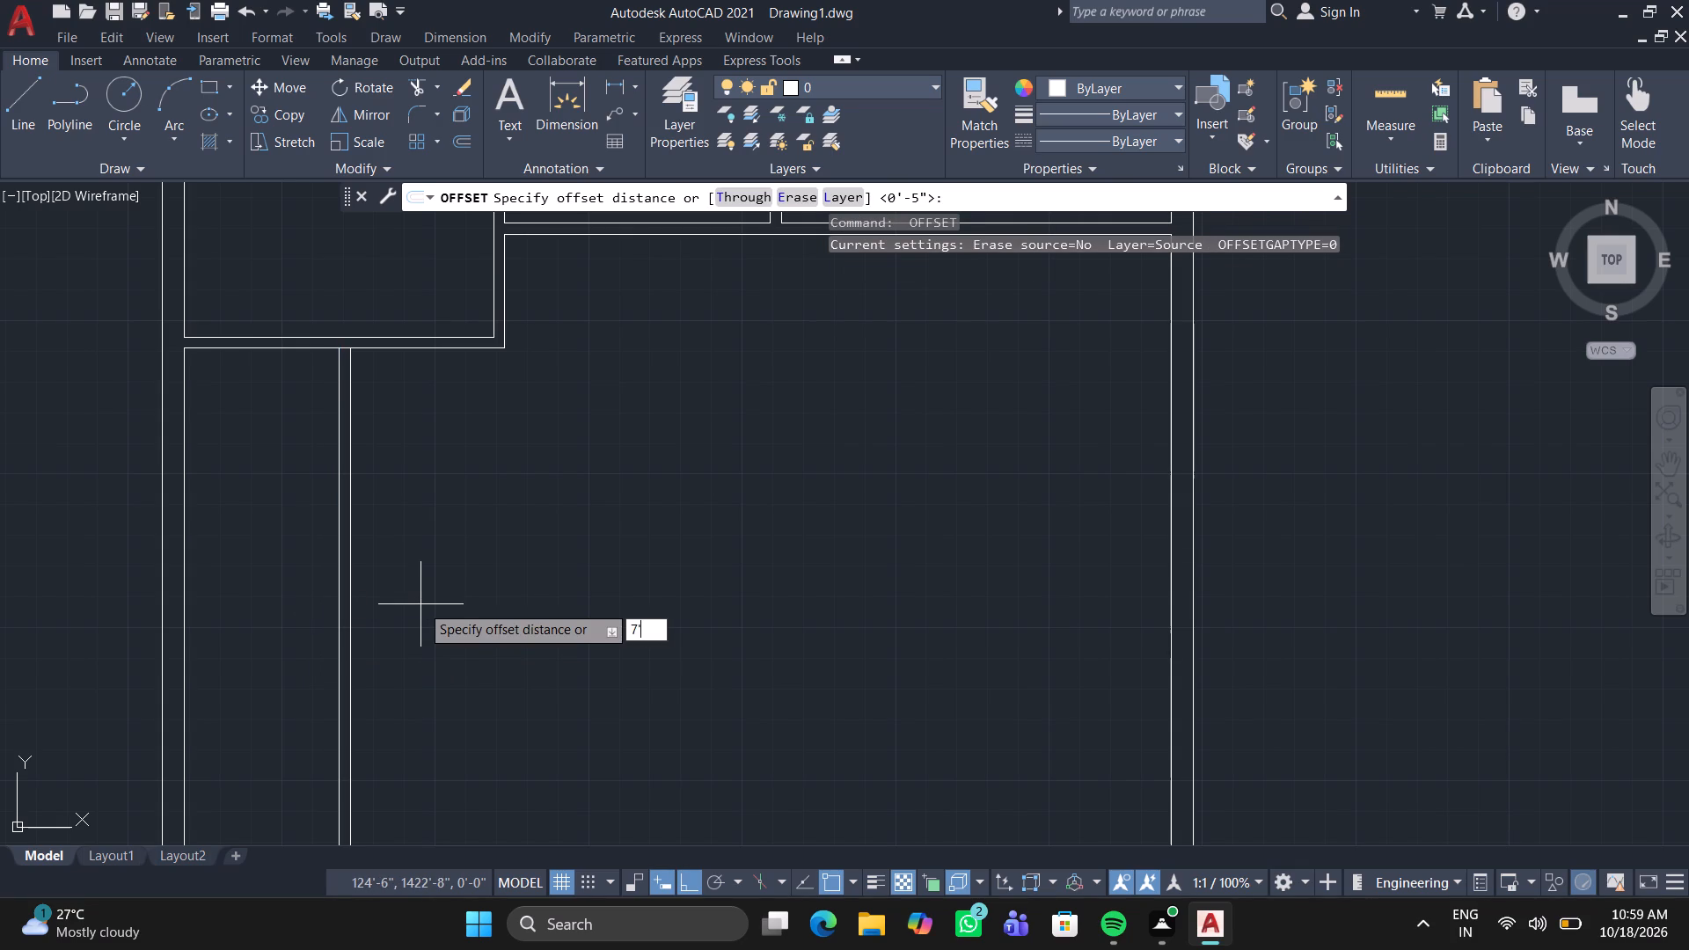
type("5\"")
key("Return")
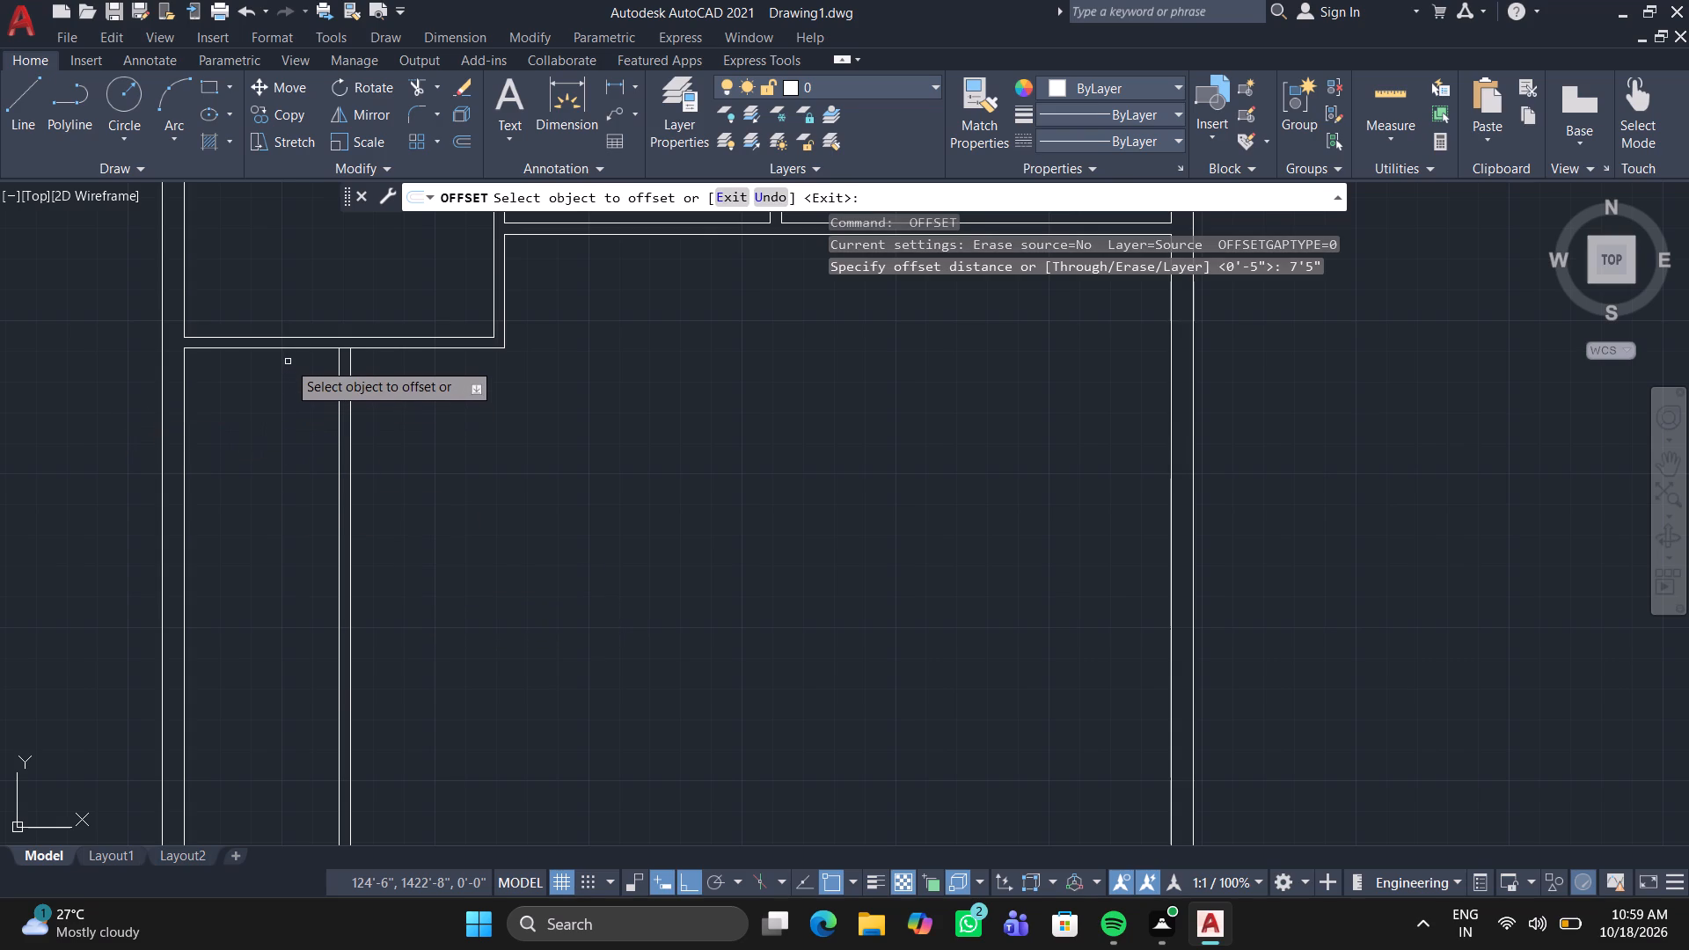
left_click(298, 350)
left_click(301, 472)
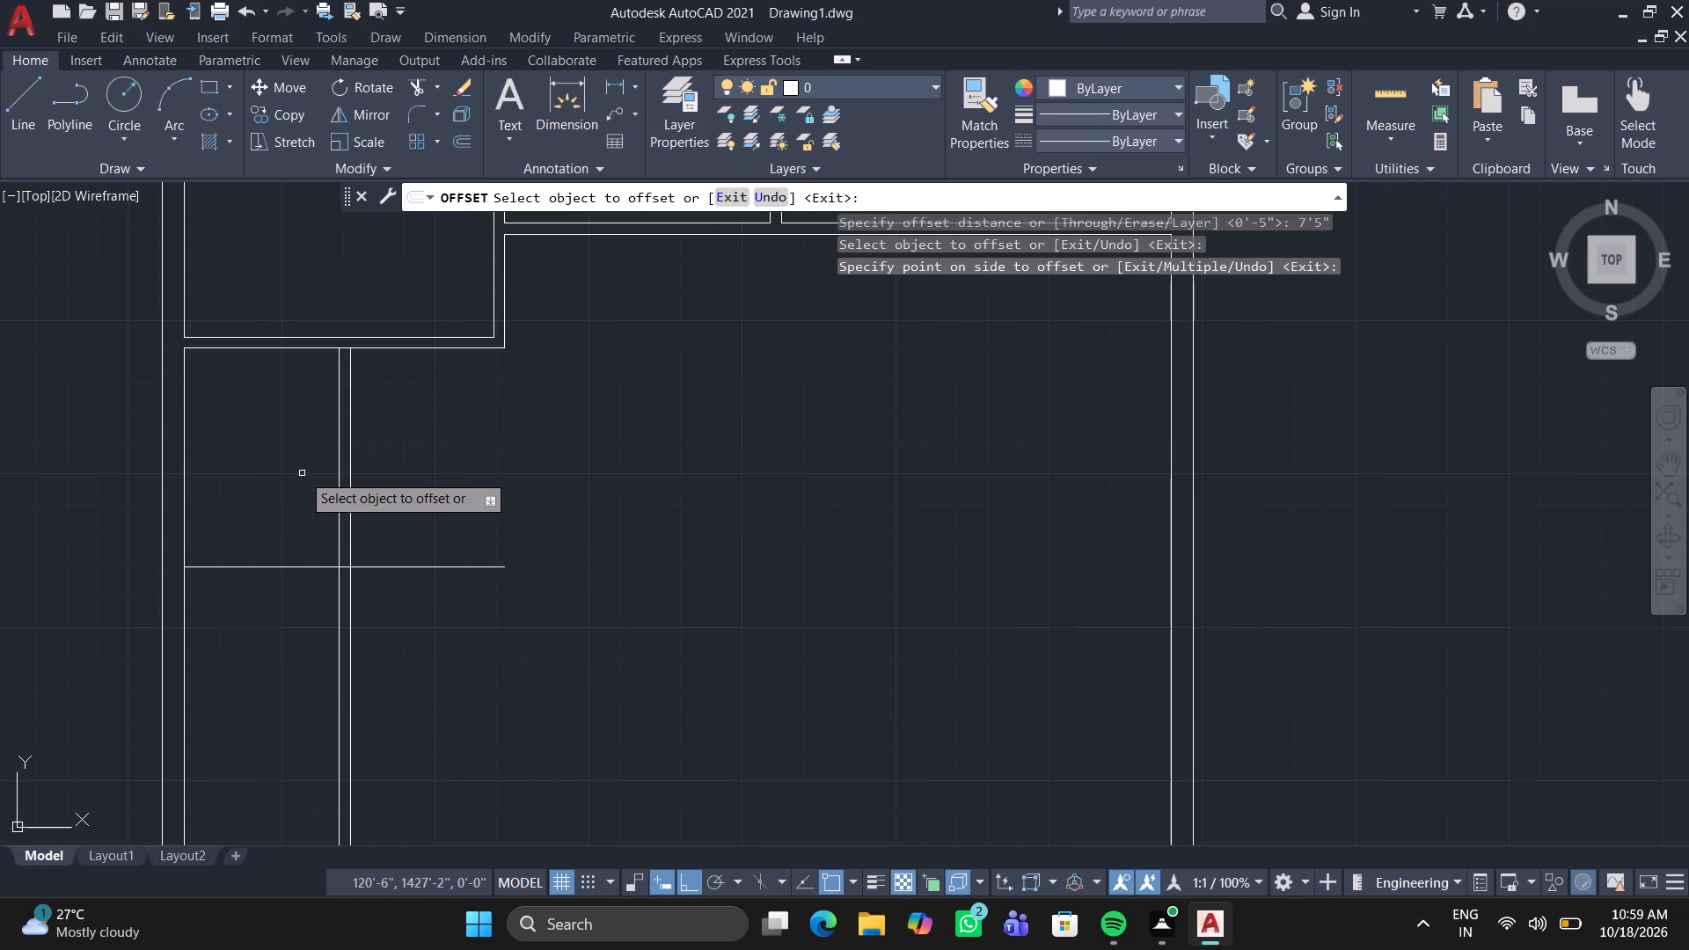
key("space")
Offset the new horizontal line below the large left-hand room 4.5" downward to form the wall's thickness.
key("space")
type("4.5\"")
key("Return")
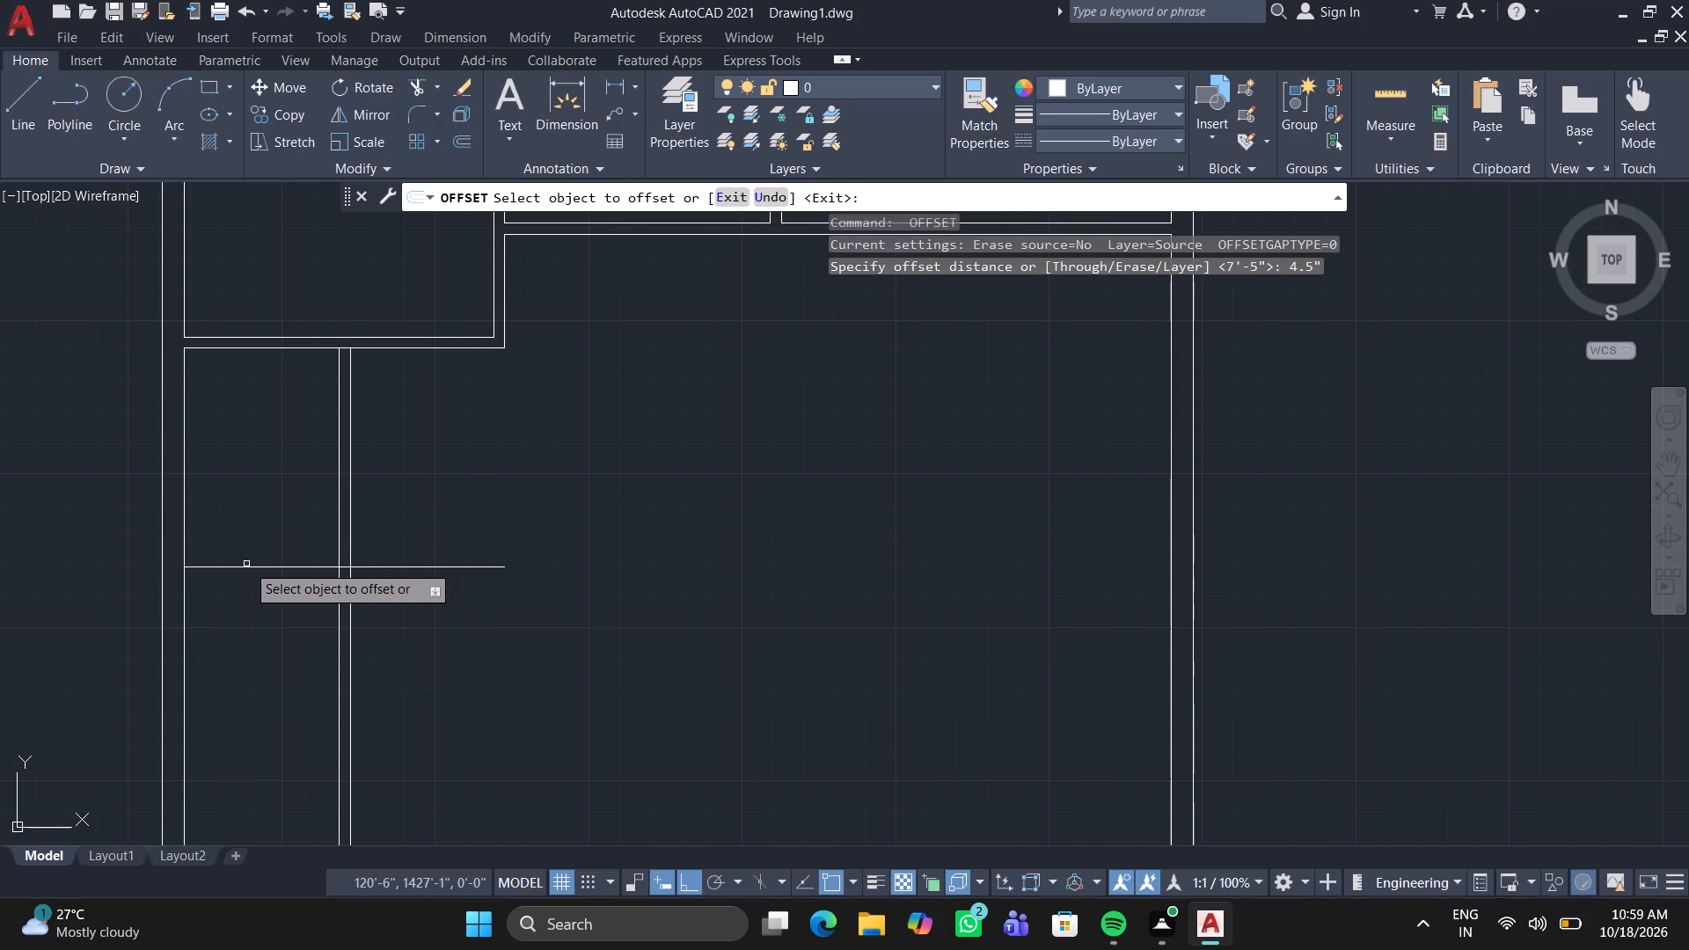
left_click(245, 565)
left_click(227, 636)
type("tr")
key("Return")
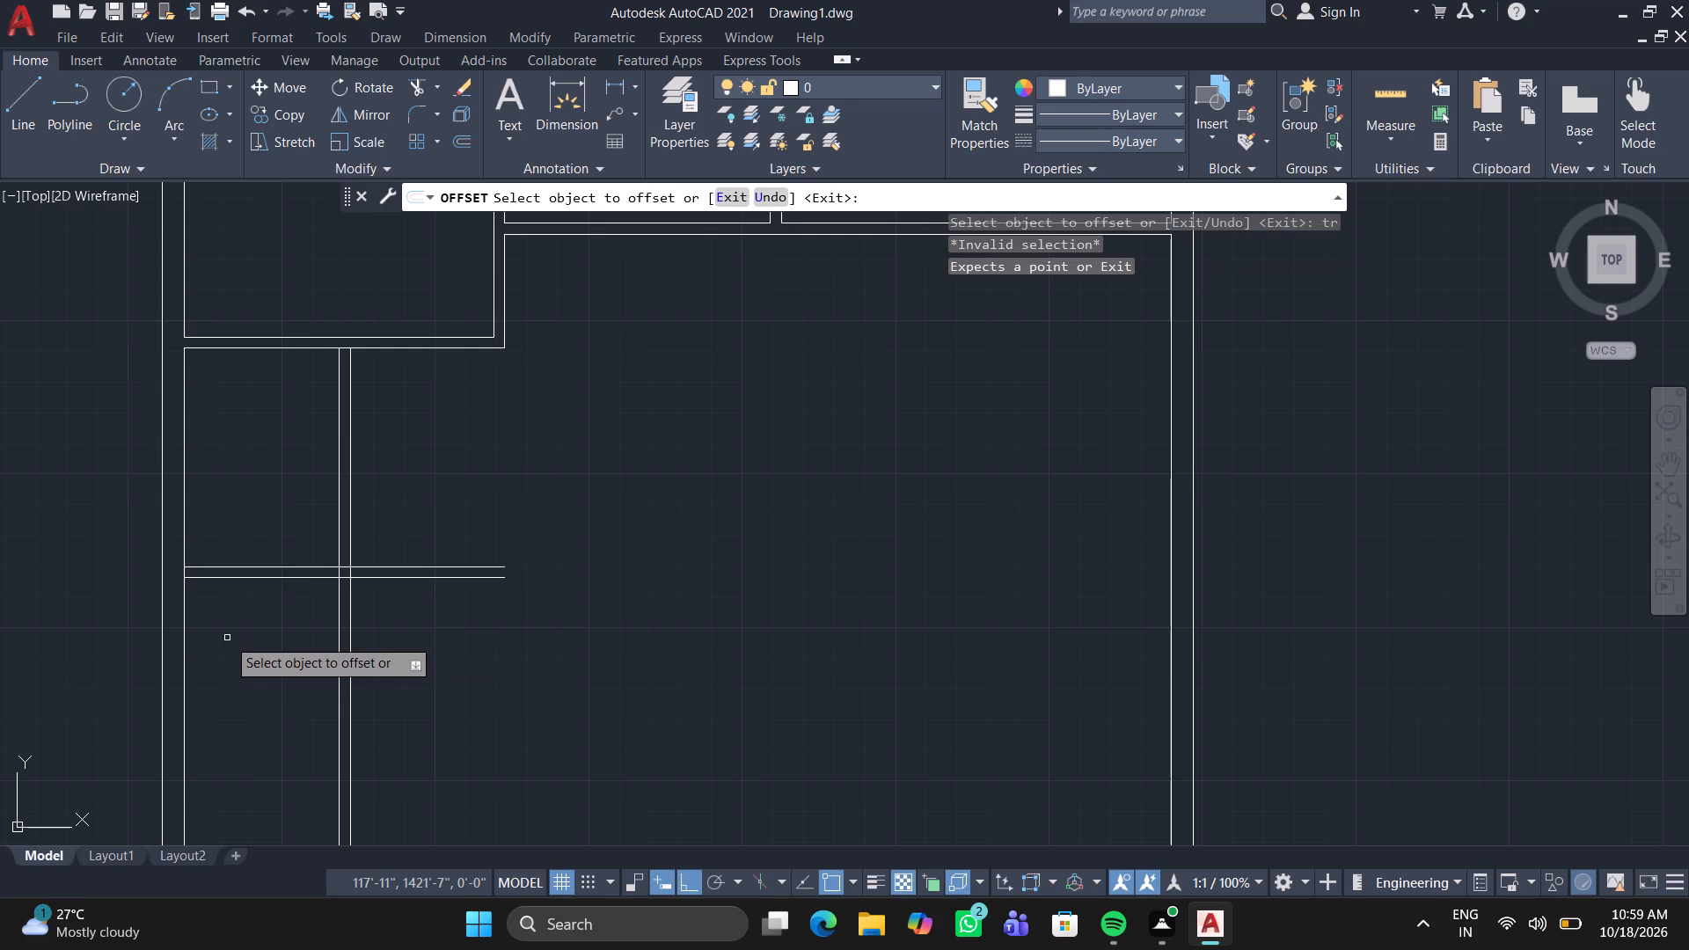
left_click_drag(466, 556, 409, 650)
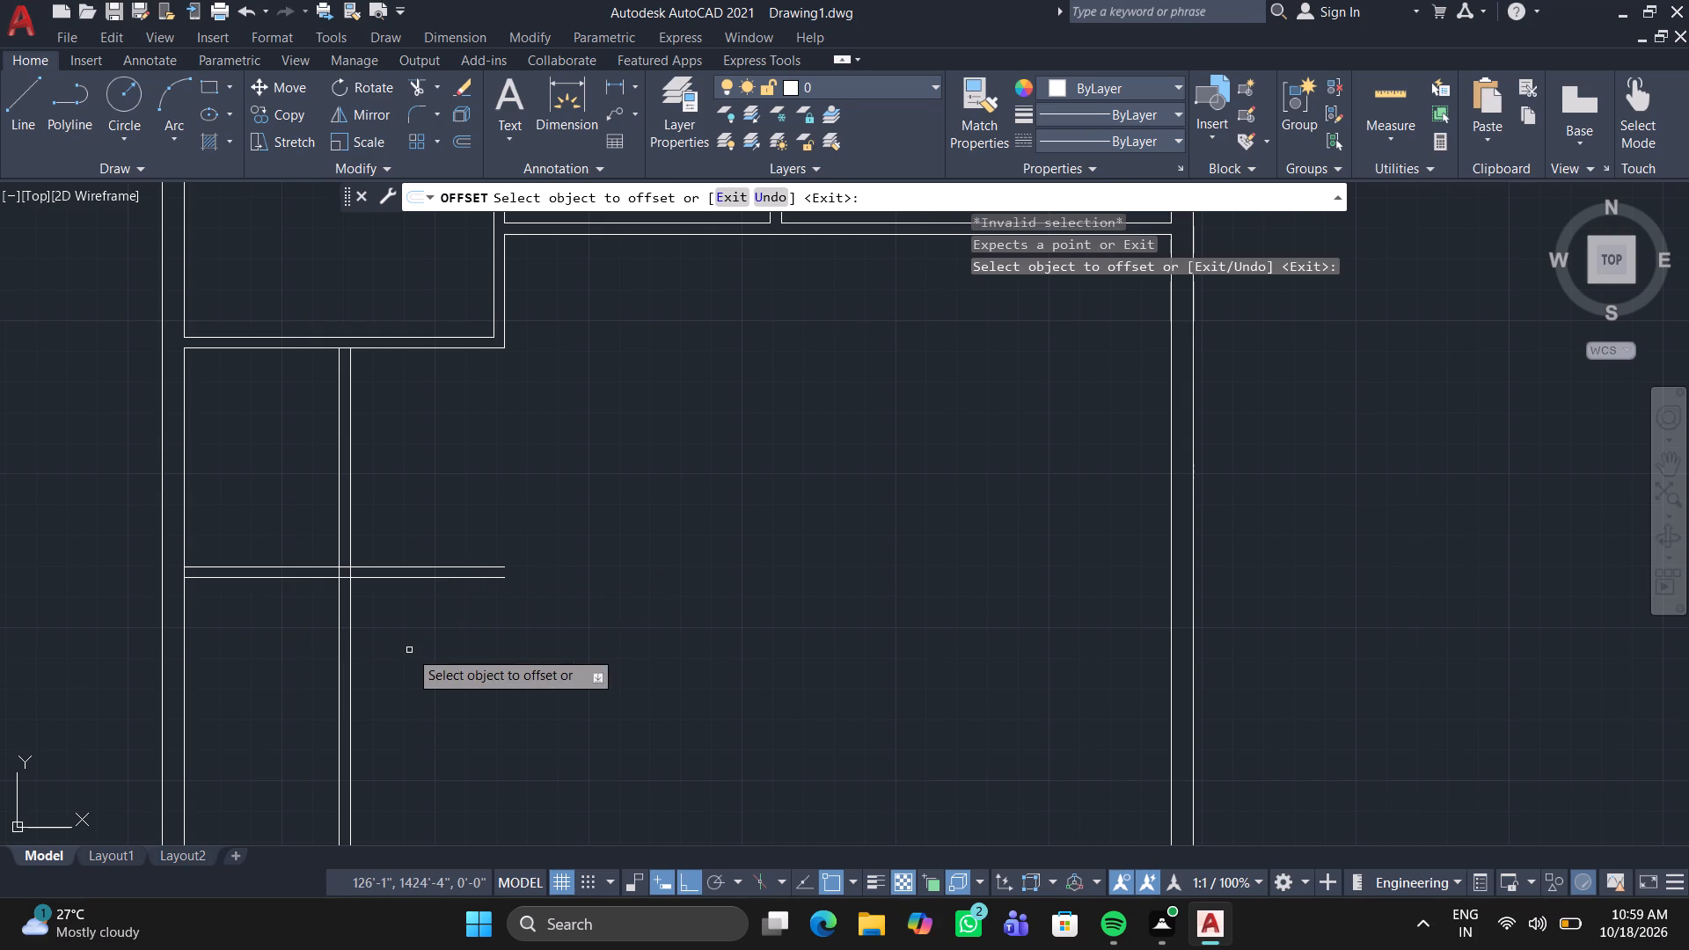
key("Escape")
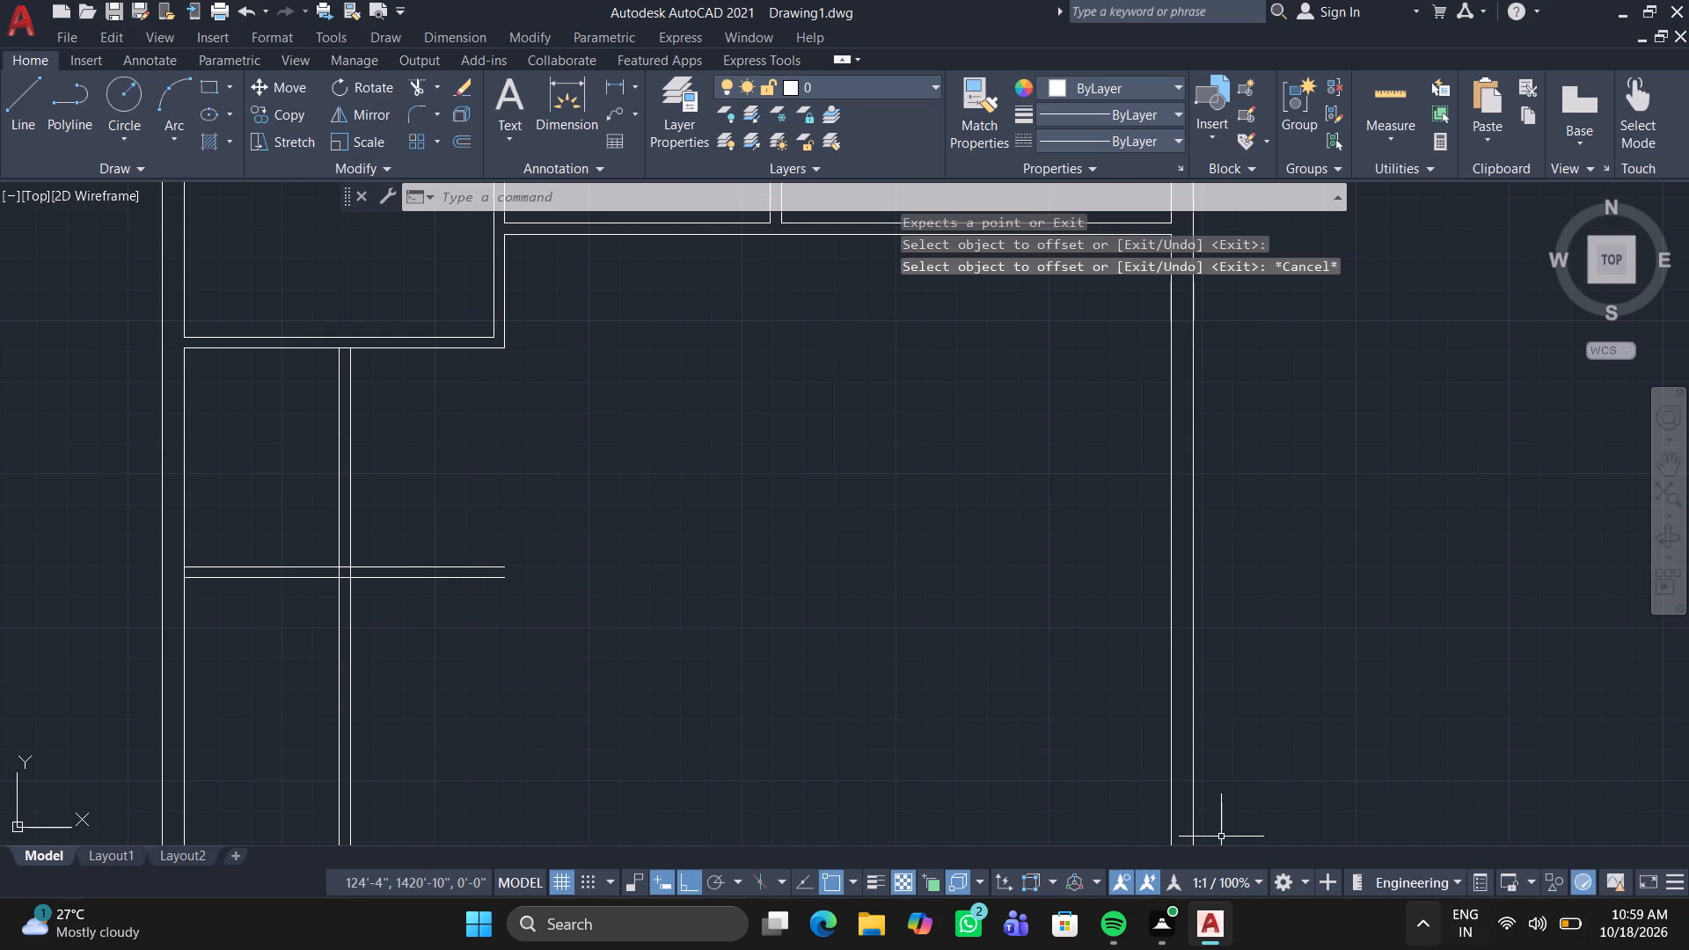
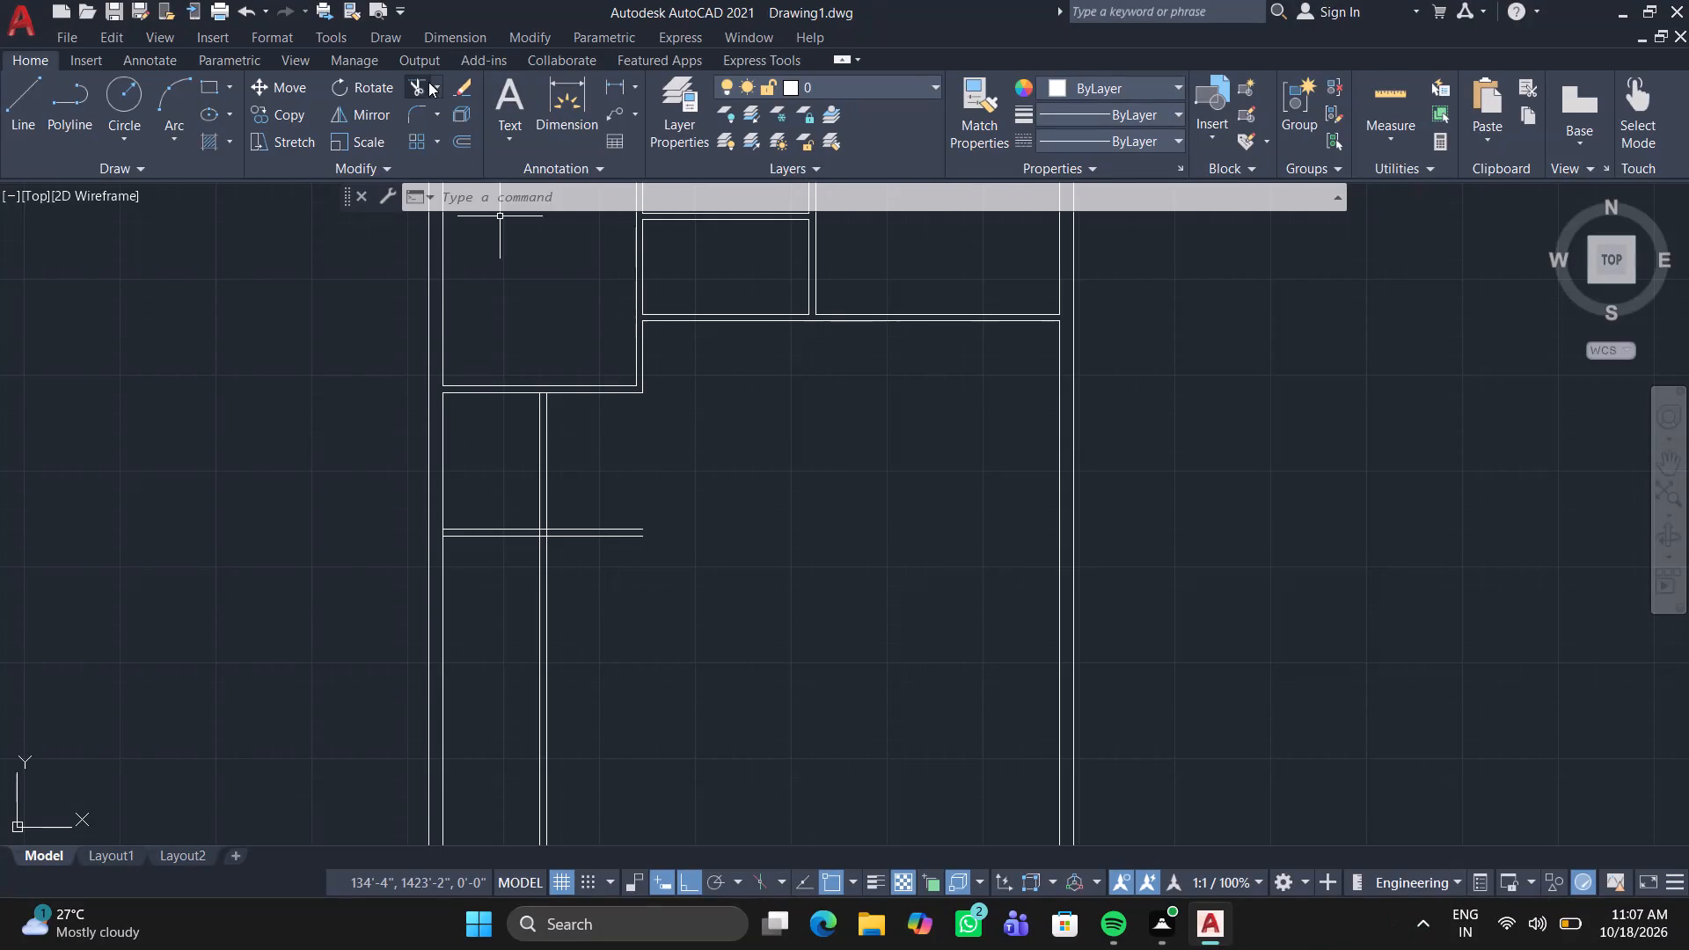
Trim the overhanging partition and wall lines where they cross, leaving a clean lower-right corner on the small room below the large left-hand room.
left_click(417, 81)
left_click_drag(598, 516, 598, 605)
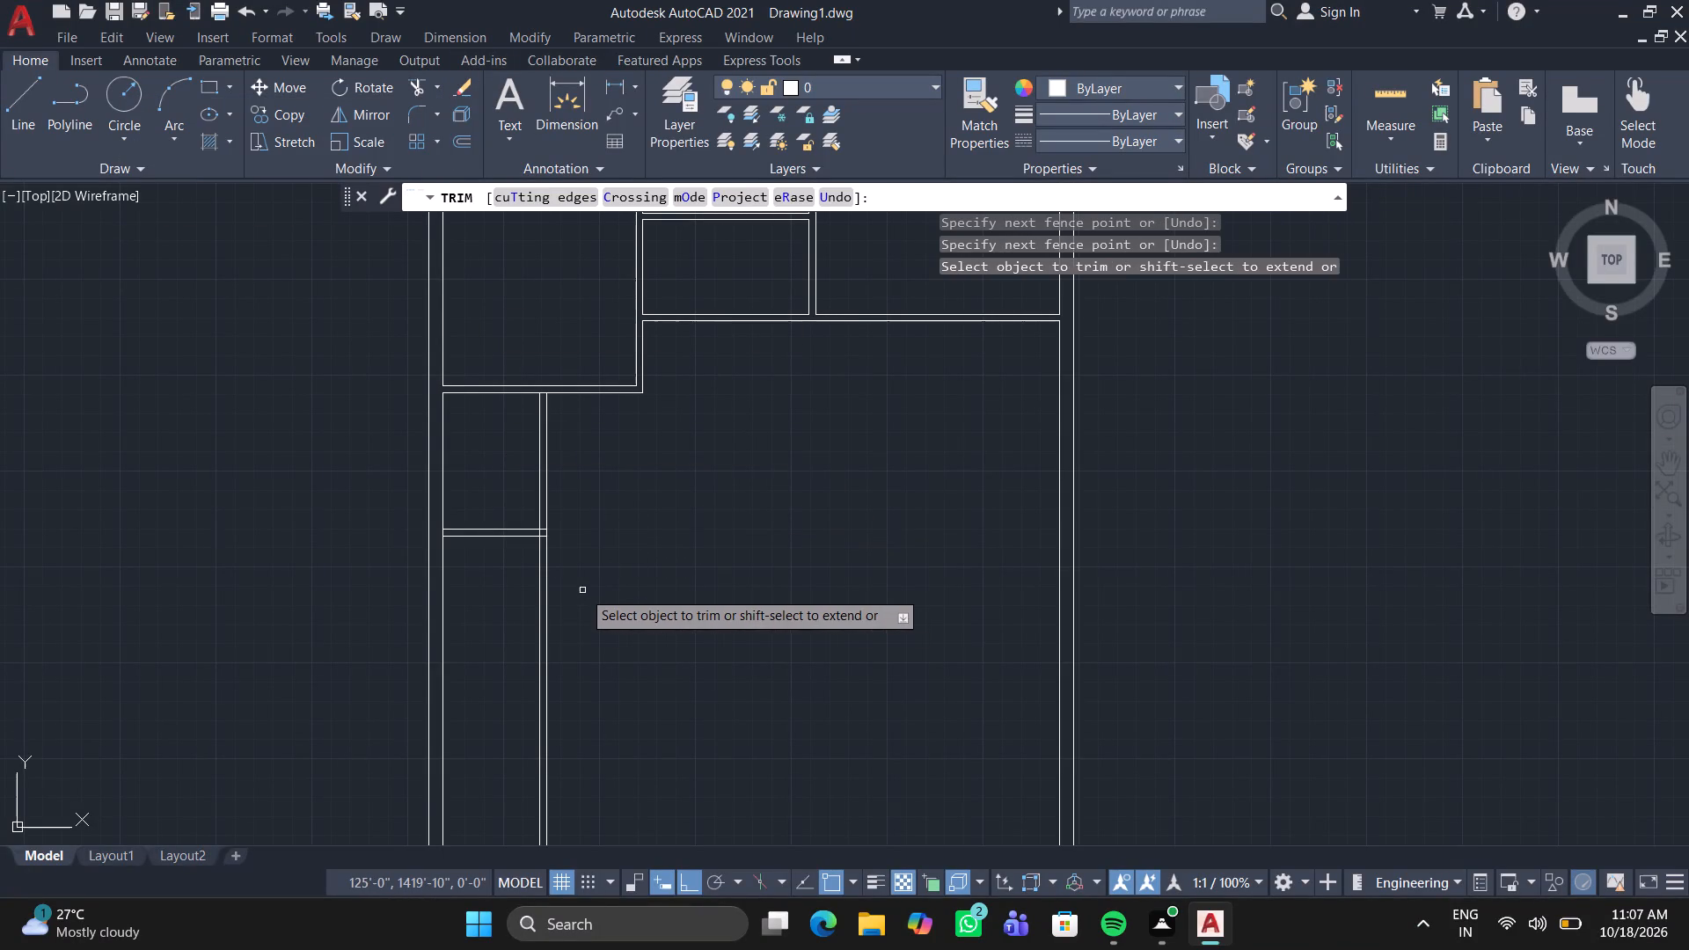
left_click(471, 617)
left_click(739, 663)
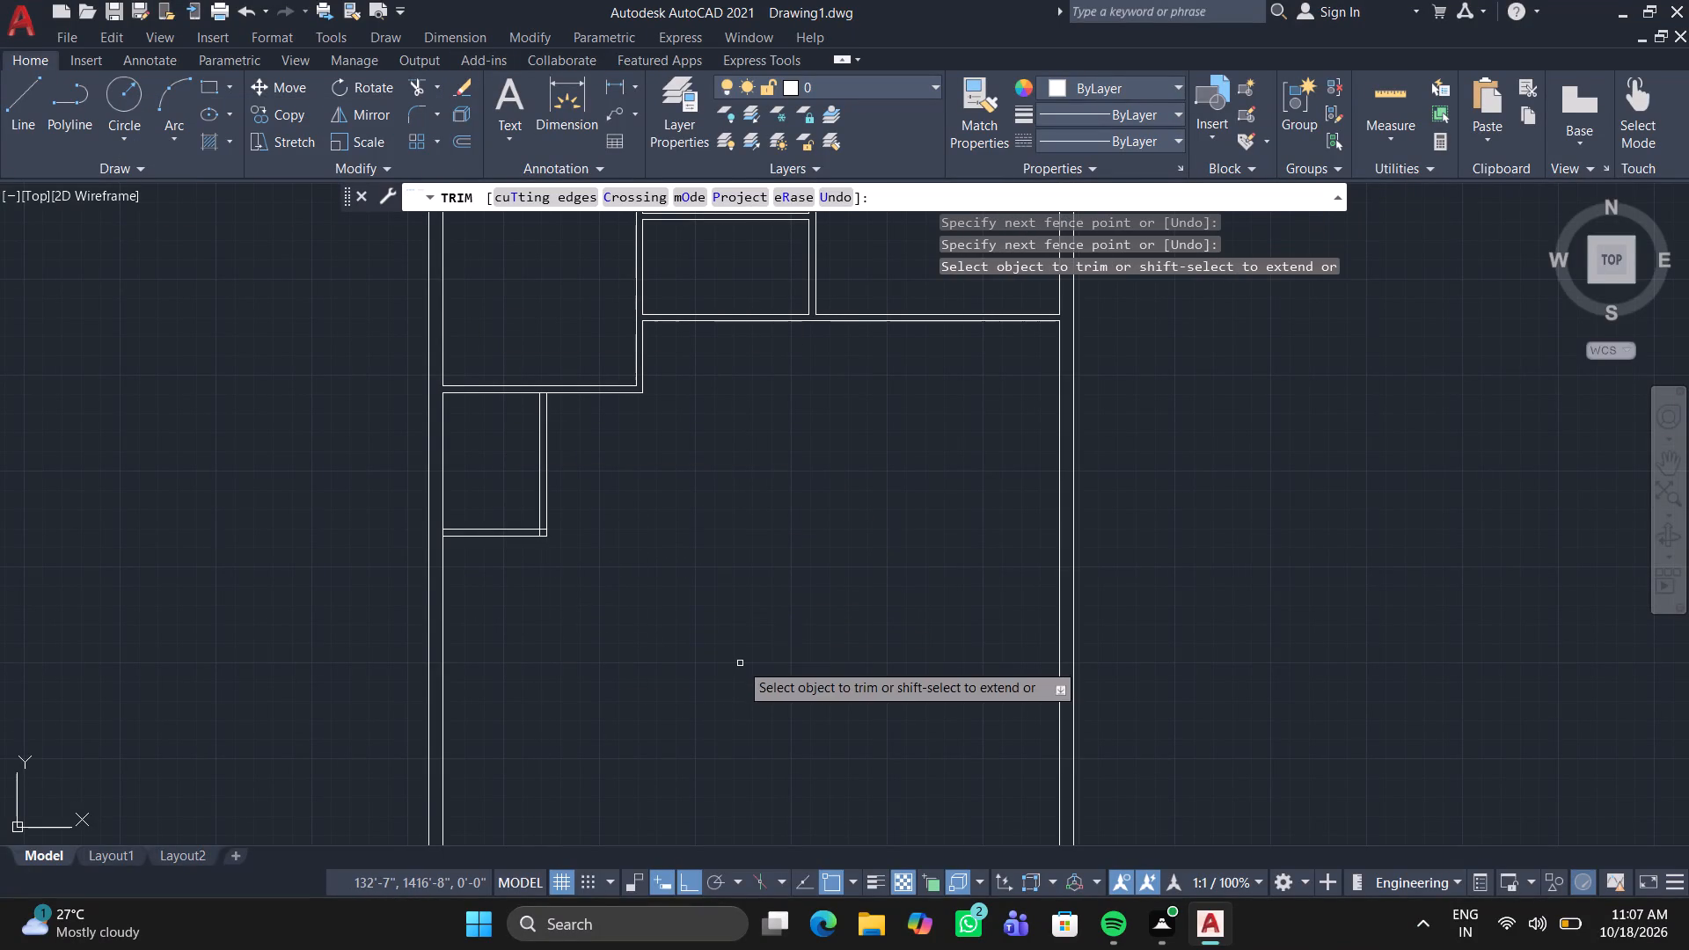
scroll(530, 525, "up", 4)
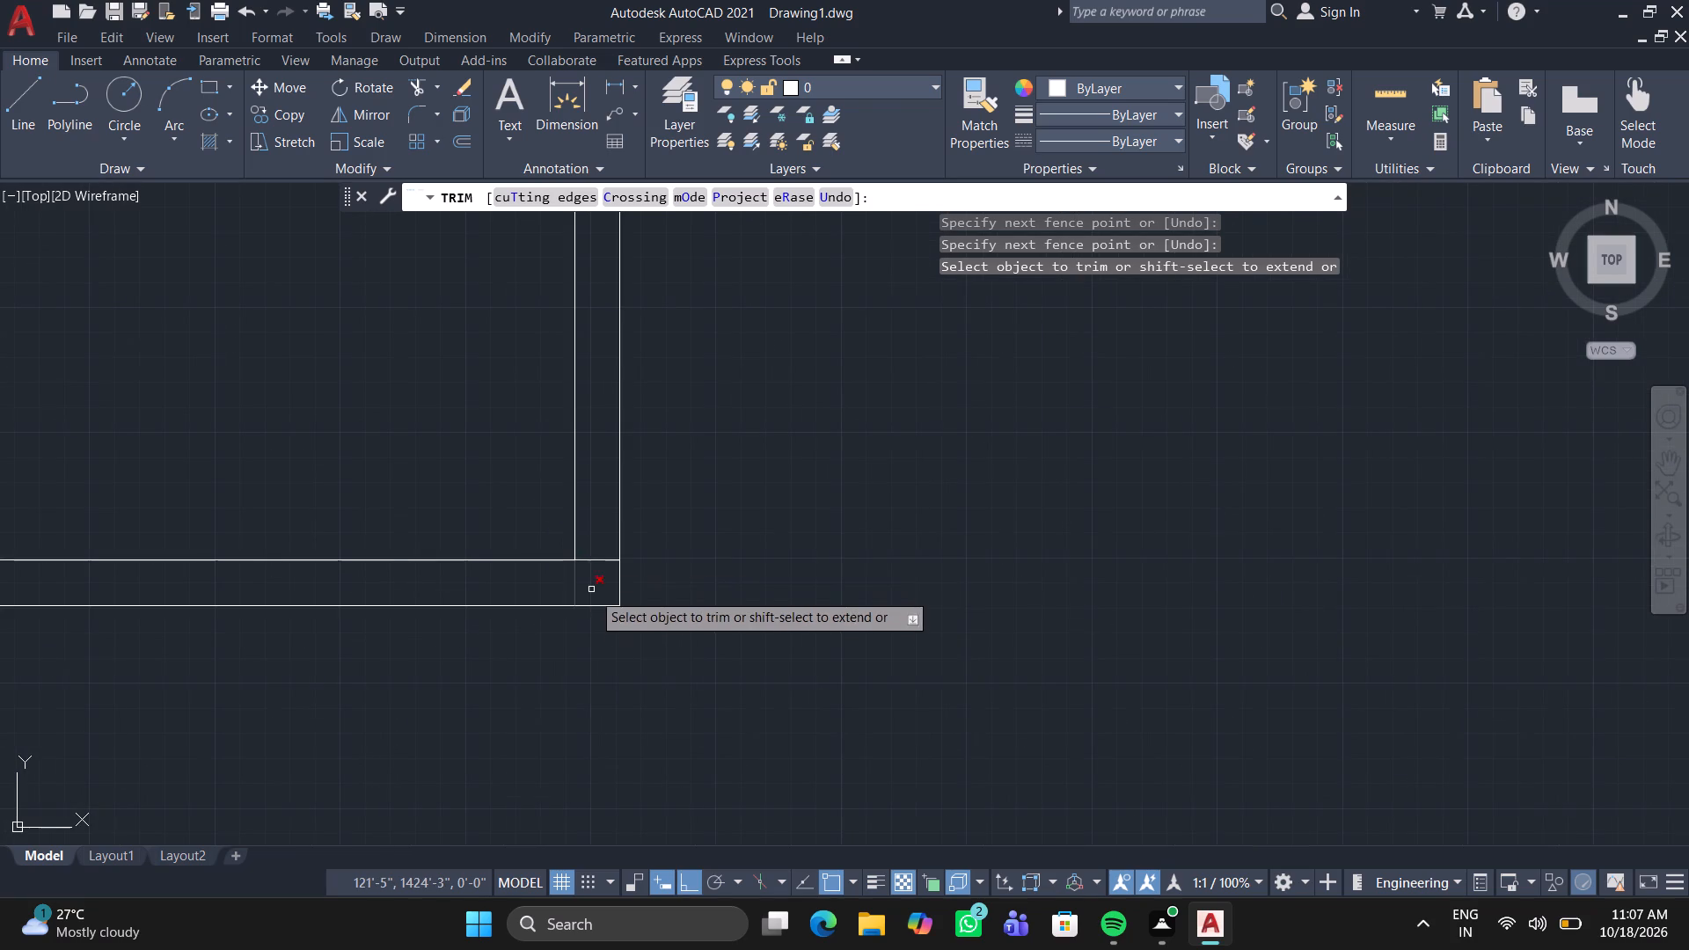
scroll(598, 565, "up", 3)
left_click(598, 549)
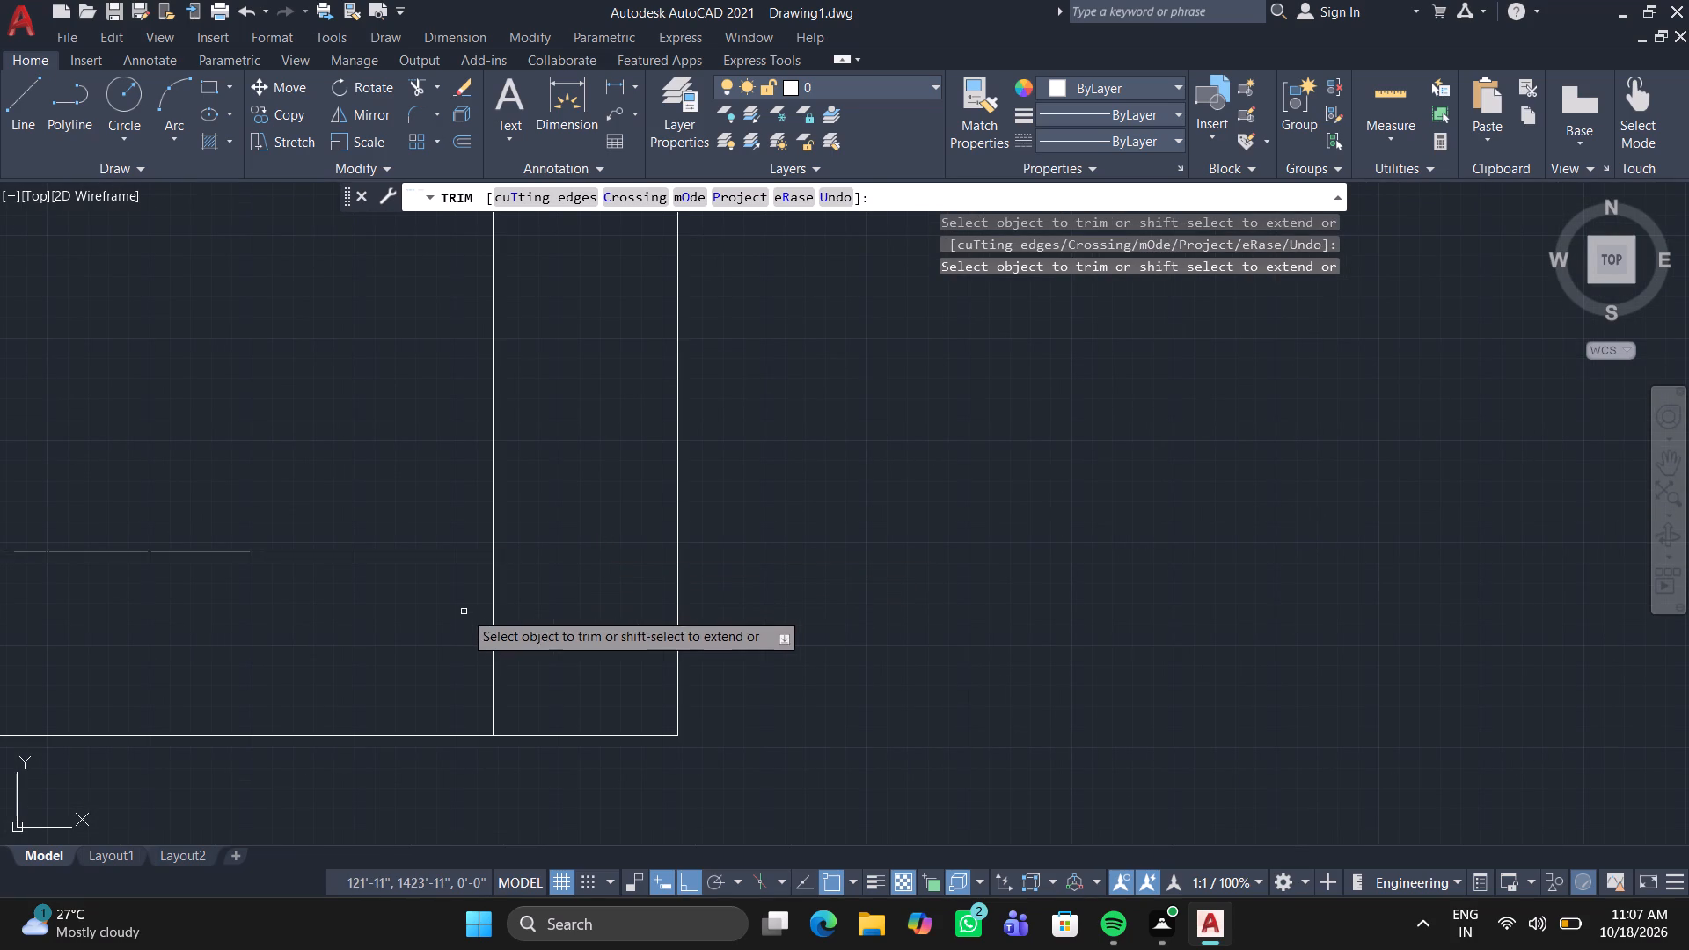
left_click(464, 611)
left_click(562, 618)
key("Escape")
scroll(562, 618, "down", 4)
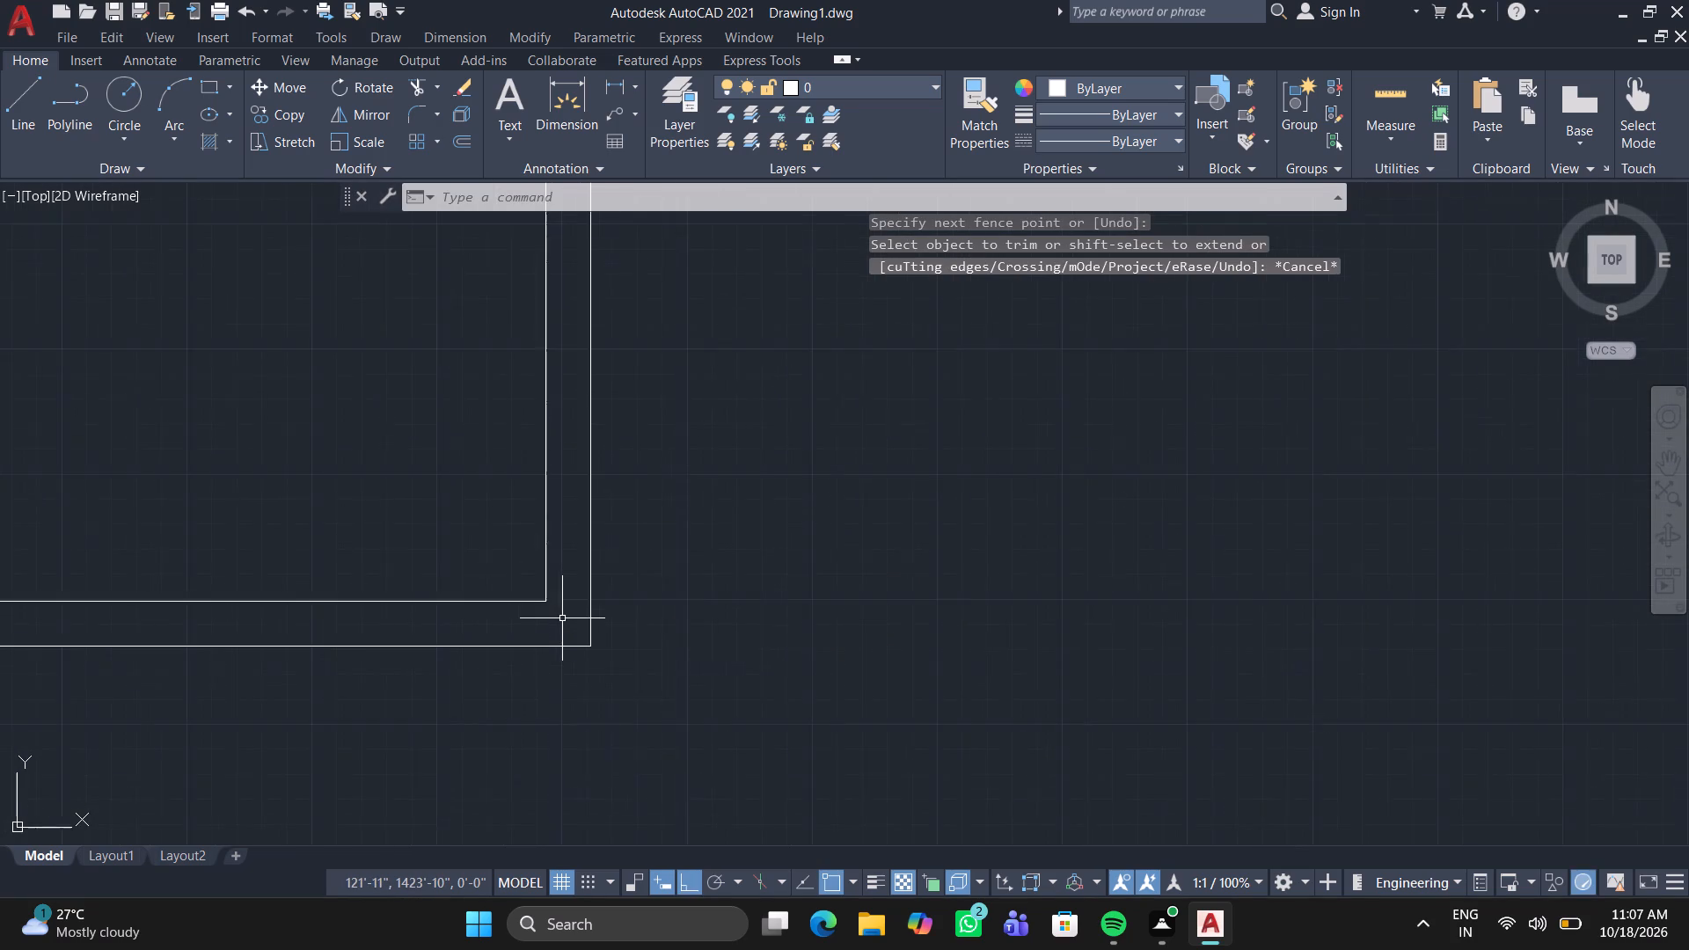
scroll(562, 618, "down", 3)
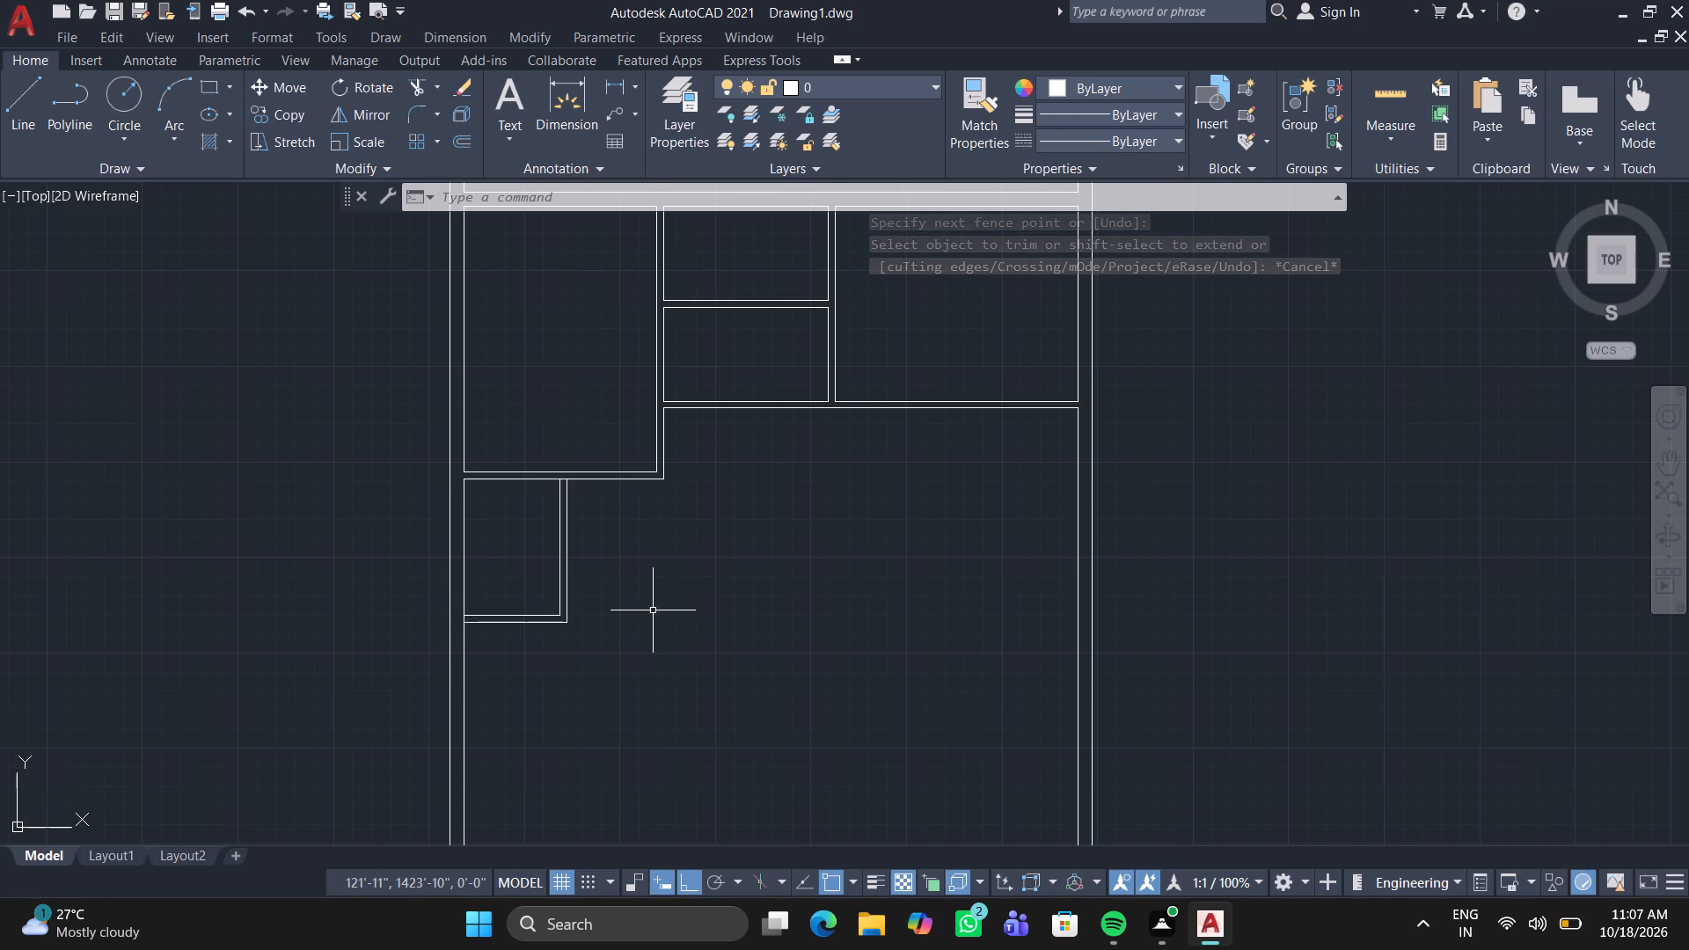
Trim the small room's wall junctions: the left outer wall's inner line at its bottom wall, and the upper wall's lower line between the partition lines.
type("tr")
key("Return")
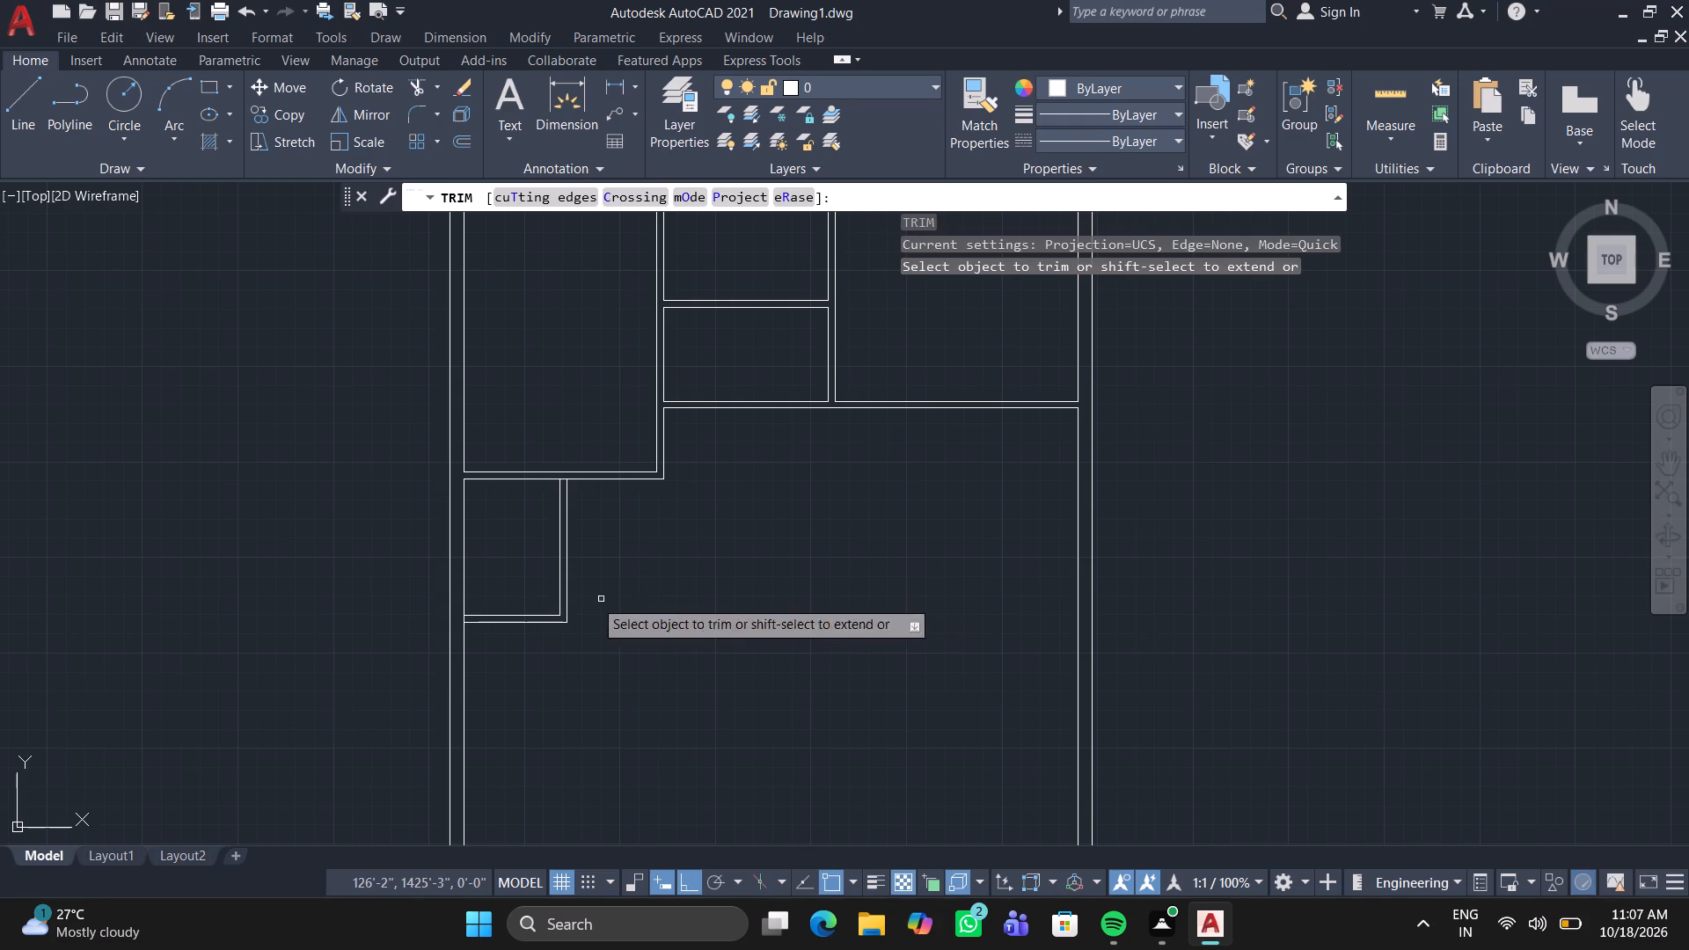
scroll(470, 623, "up", 4)
left_click(422, 596)
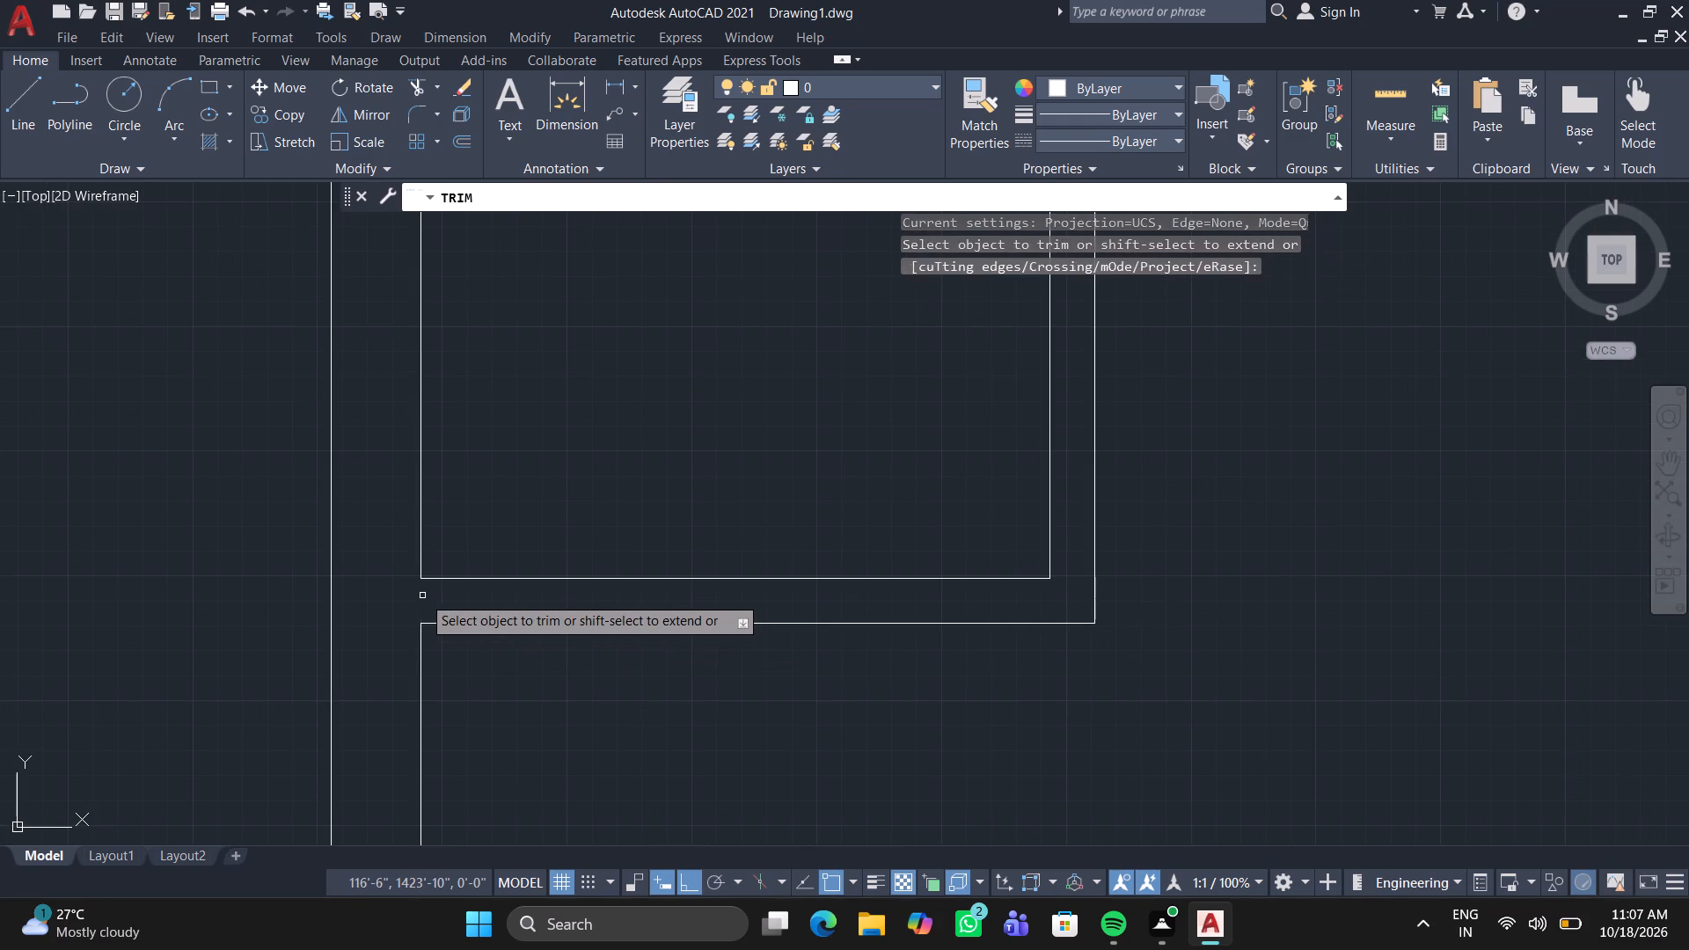
scroll(570, 602, "down", 3)
scroll(699, 371, "up", 3)
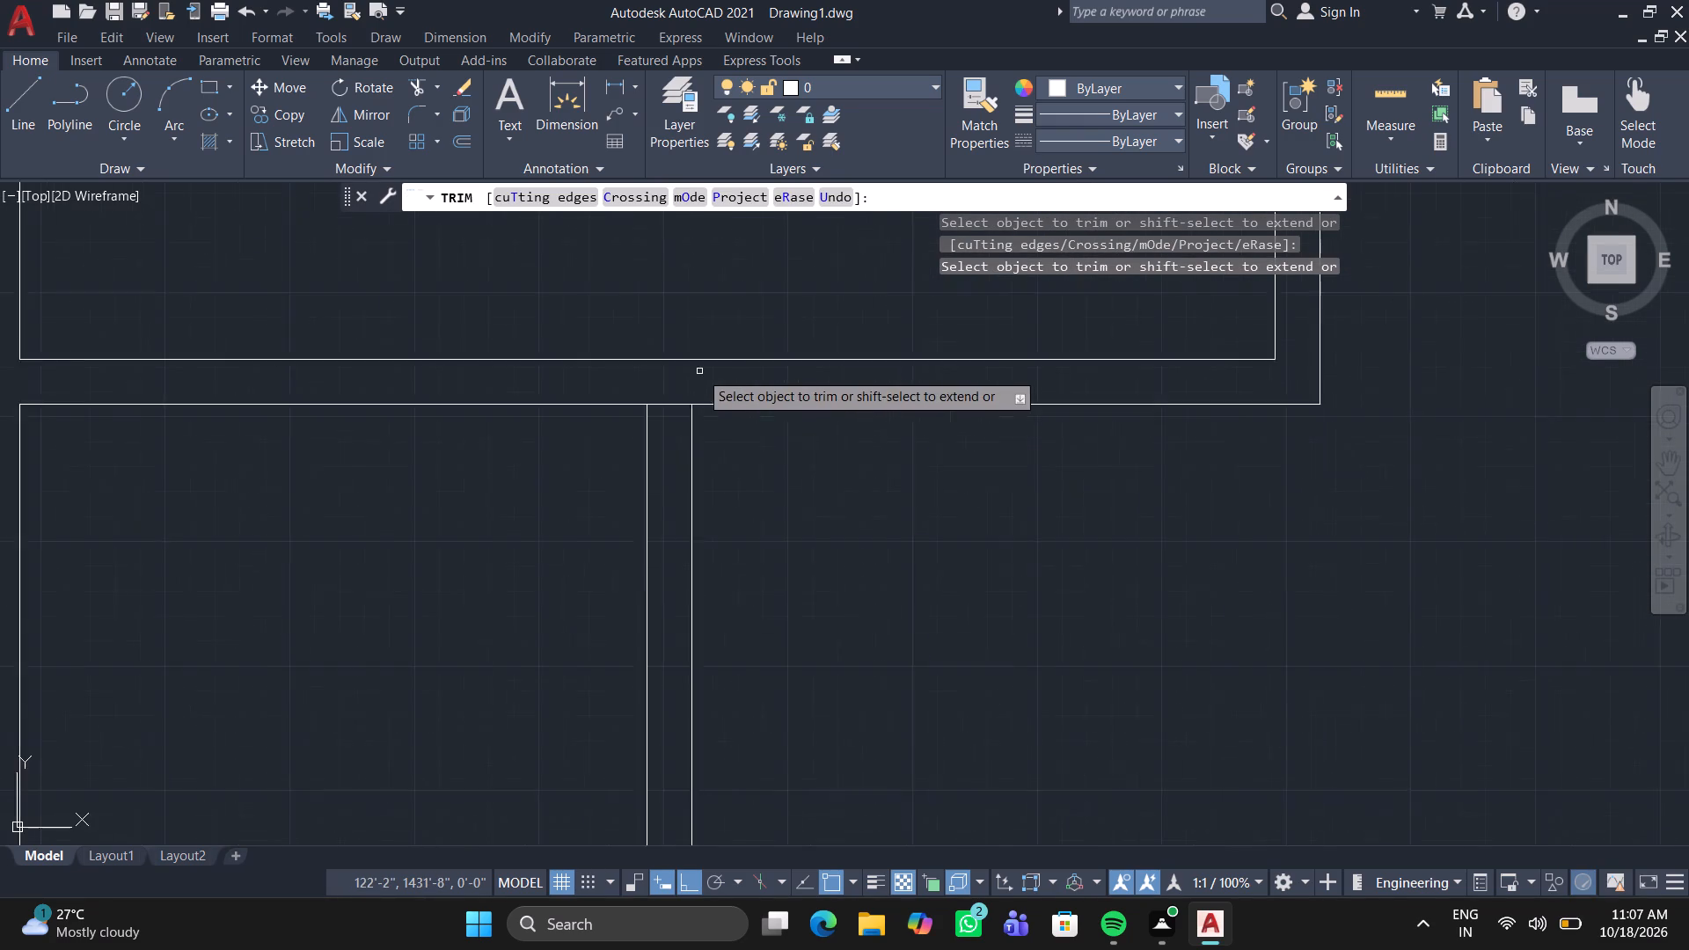
scroll(699, 371, "up", 1)
left_click(658, 422)
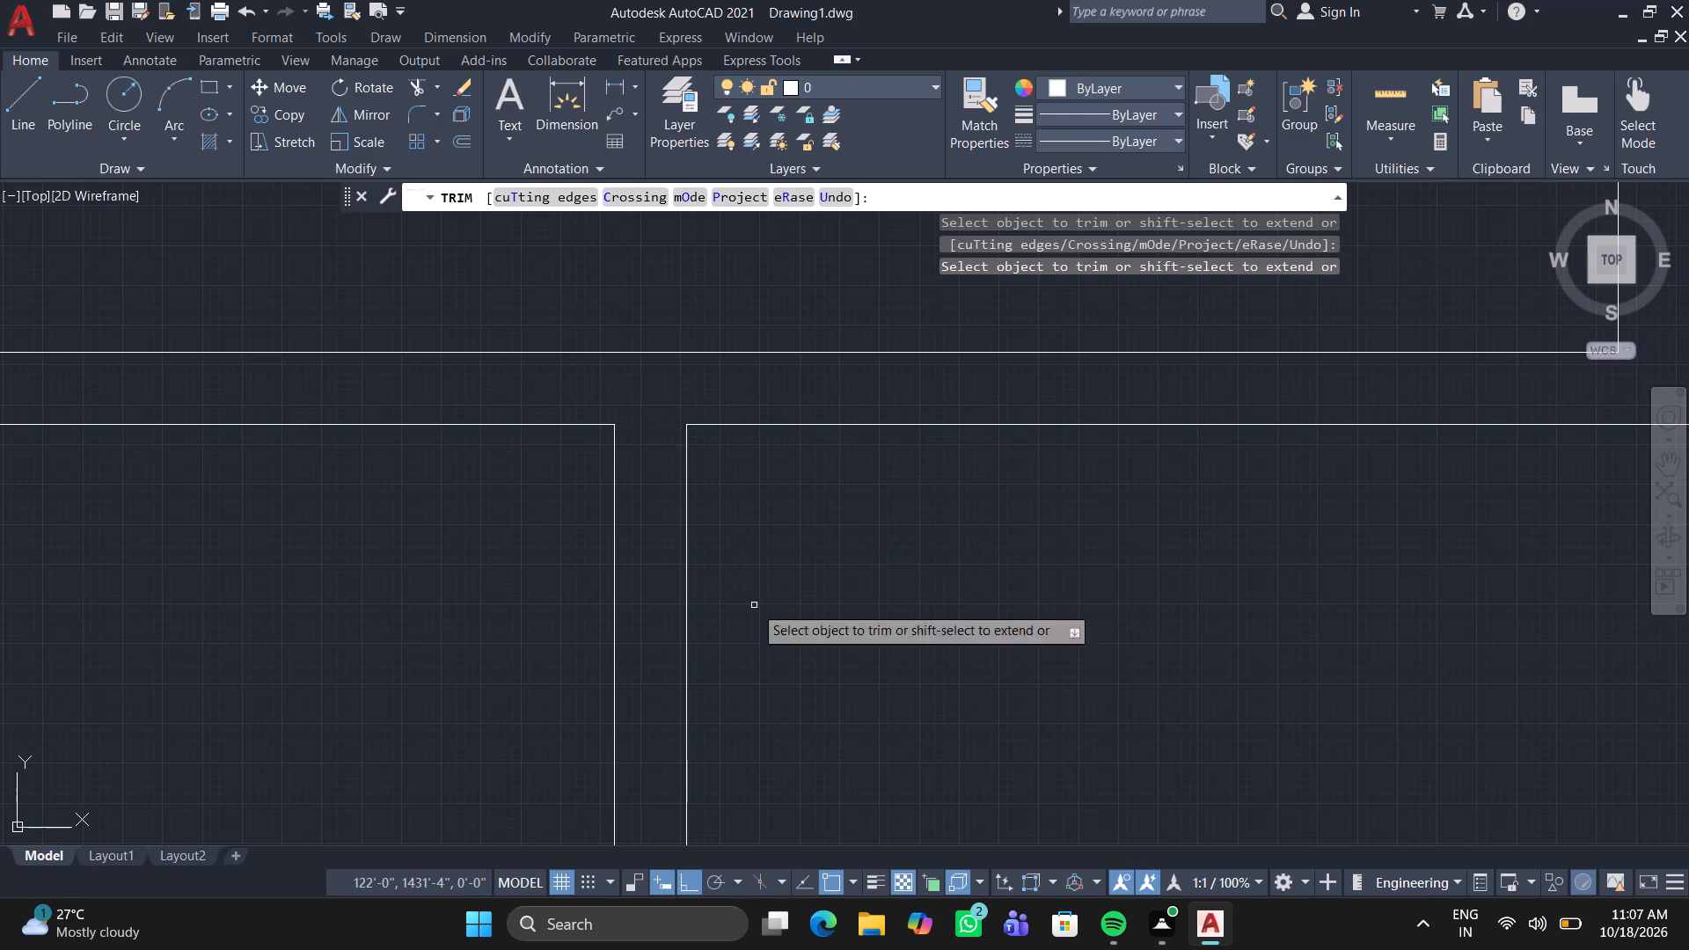
key("Escape")
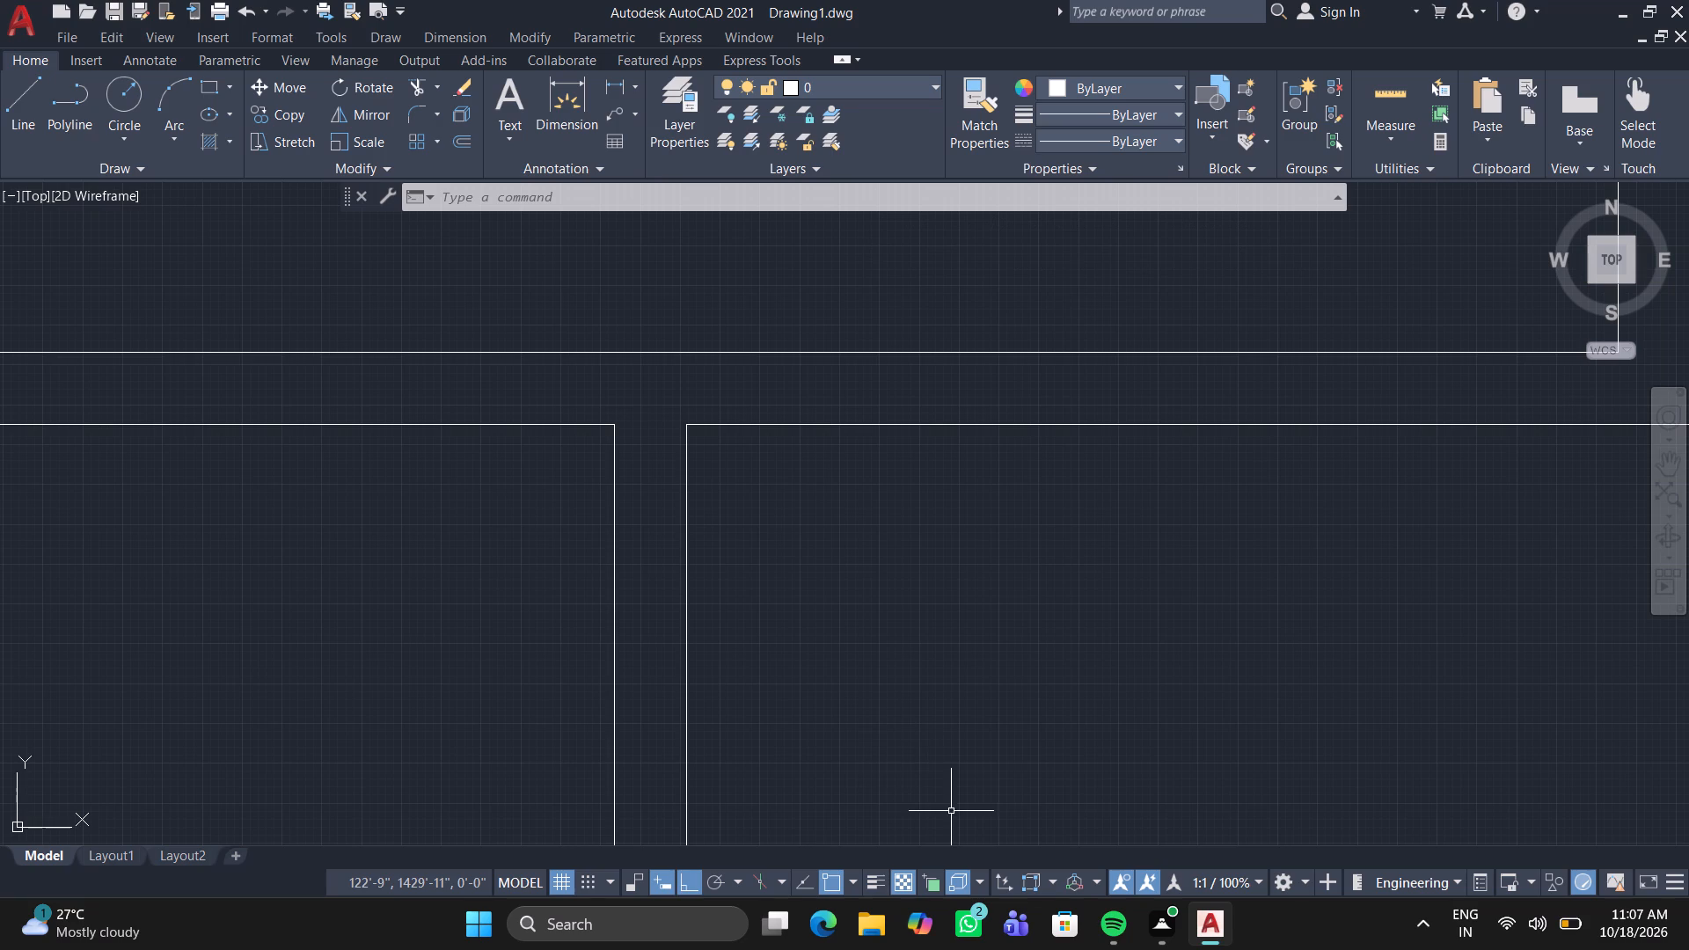
key("Escape")
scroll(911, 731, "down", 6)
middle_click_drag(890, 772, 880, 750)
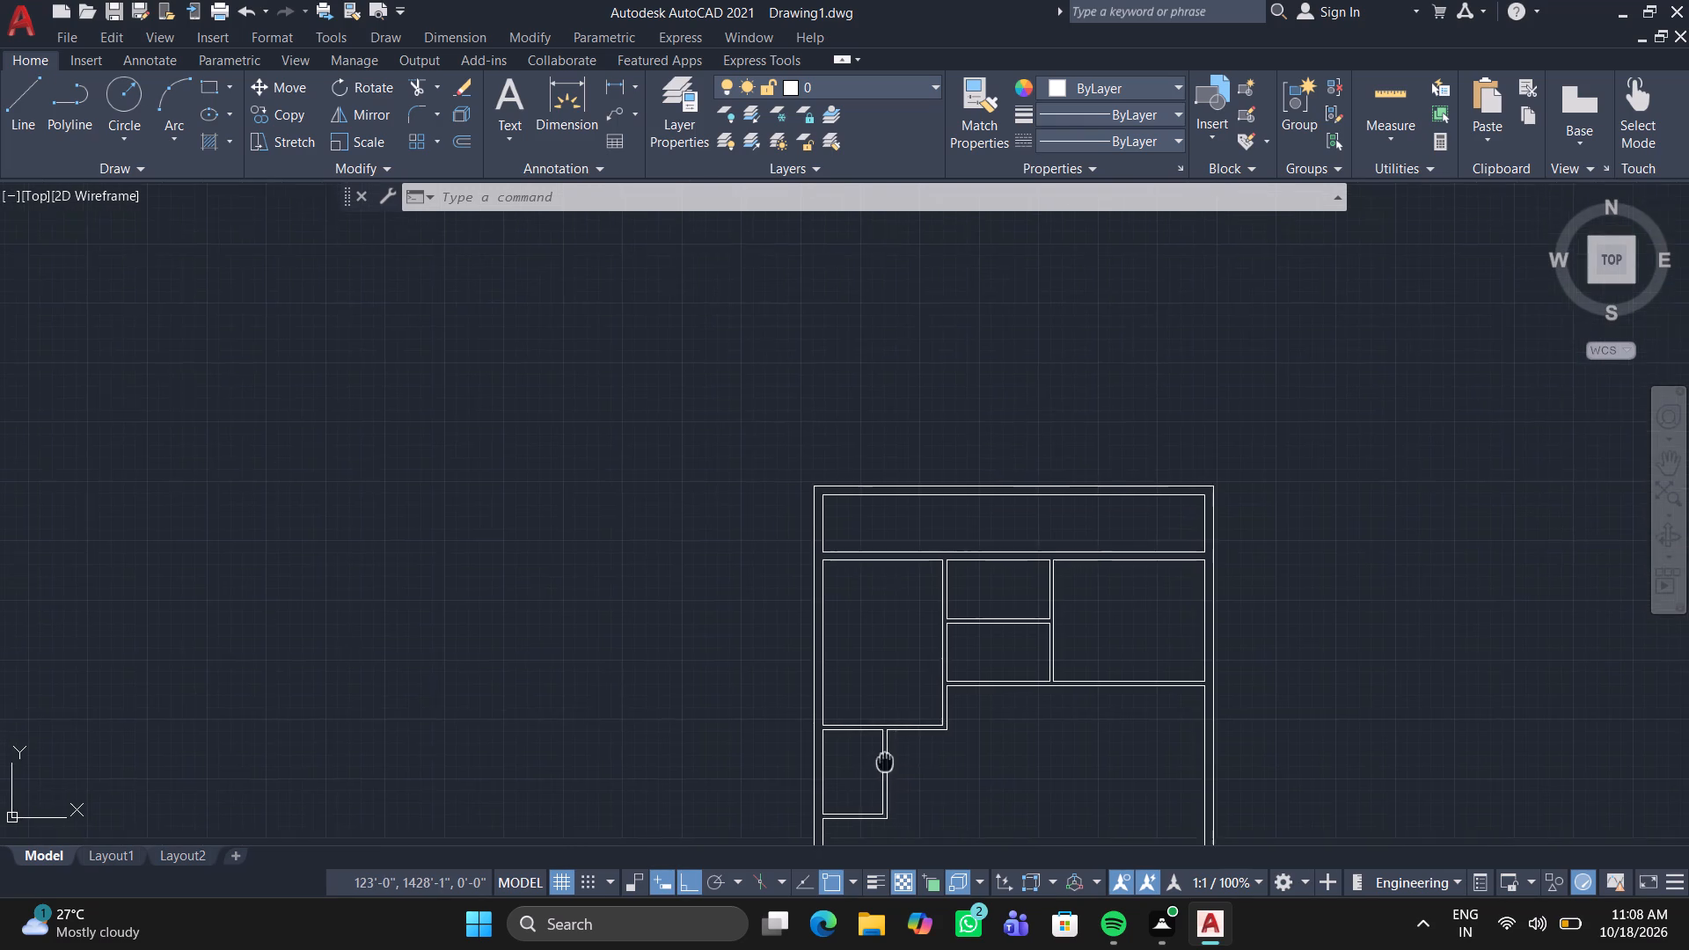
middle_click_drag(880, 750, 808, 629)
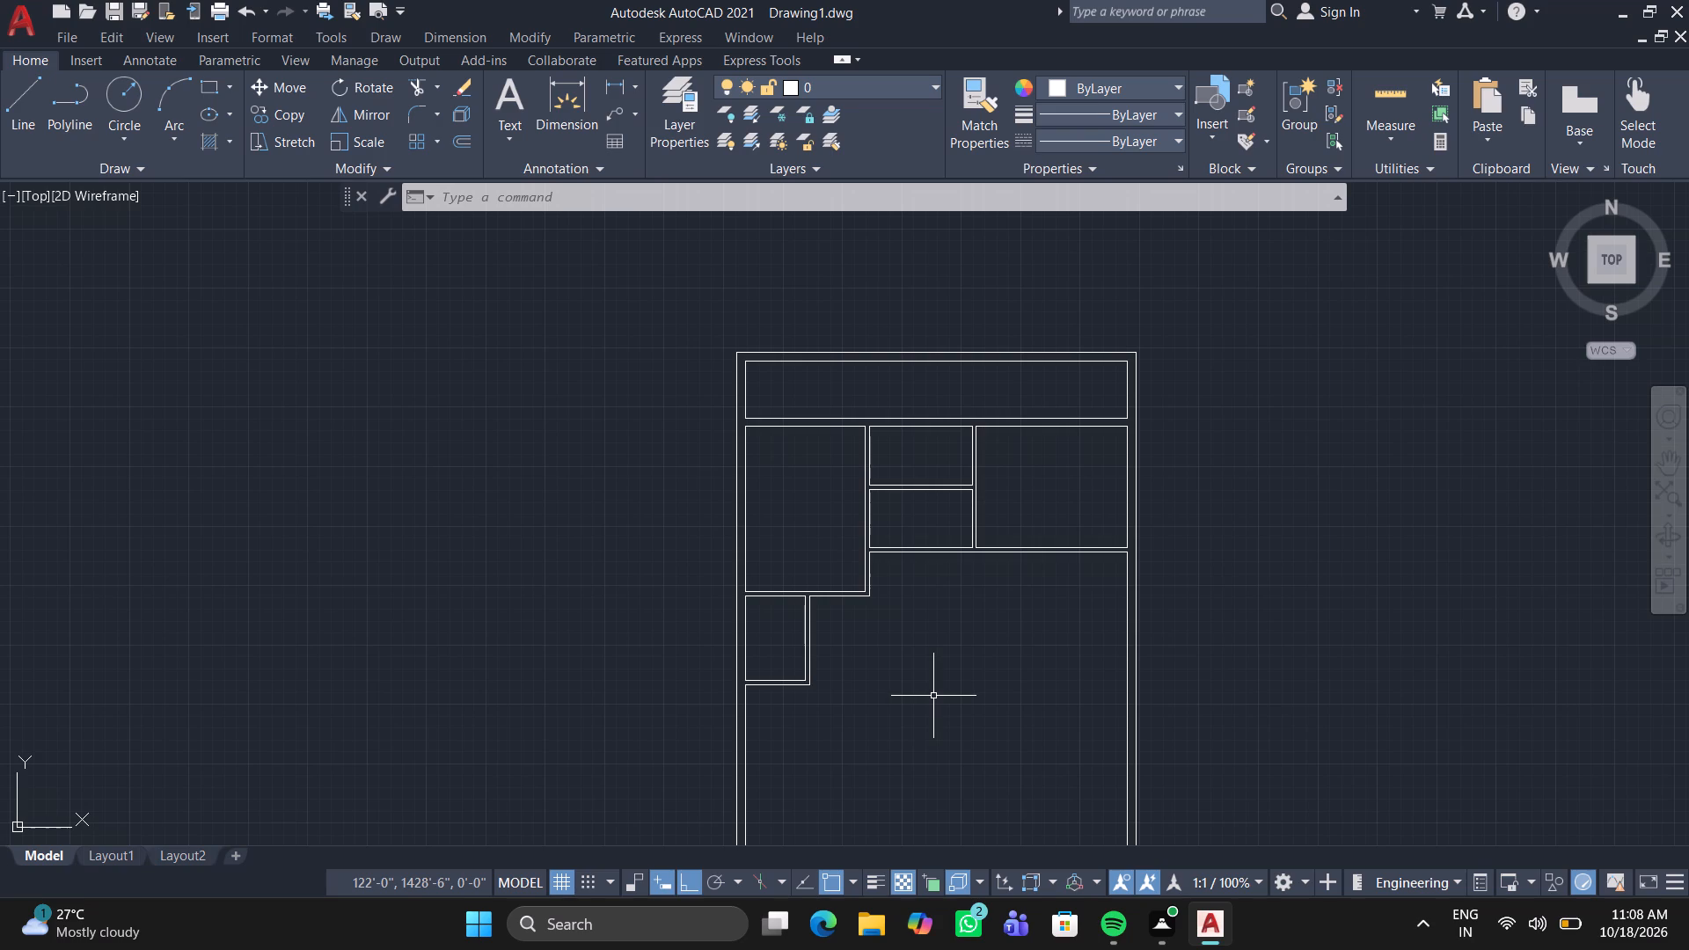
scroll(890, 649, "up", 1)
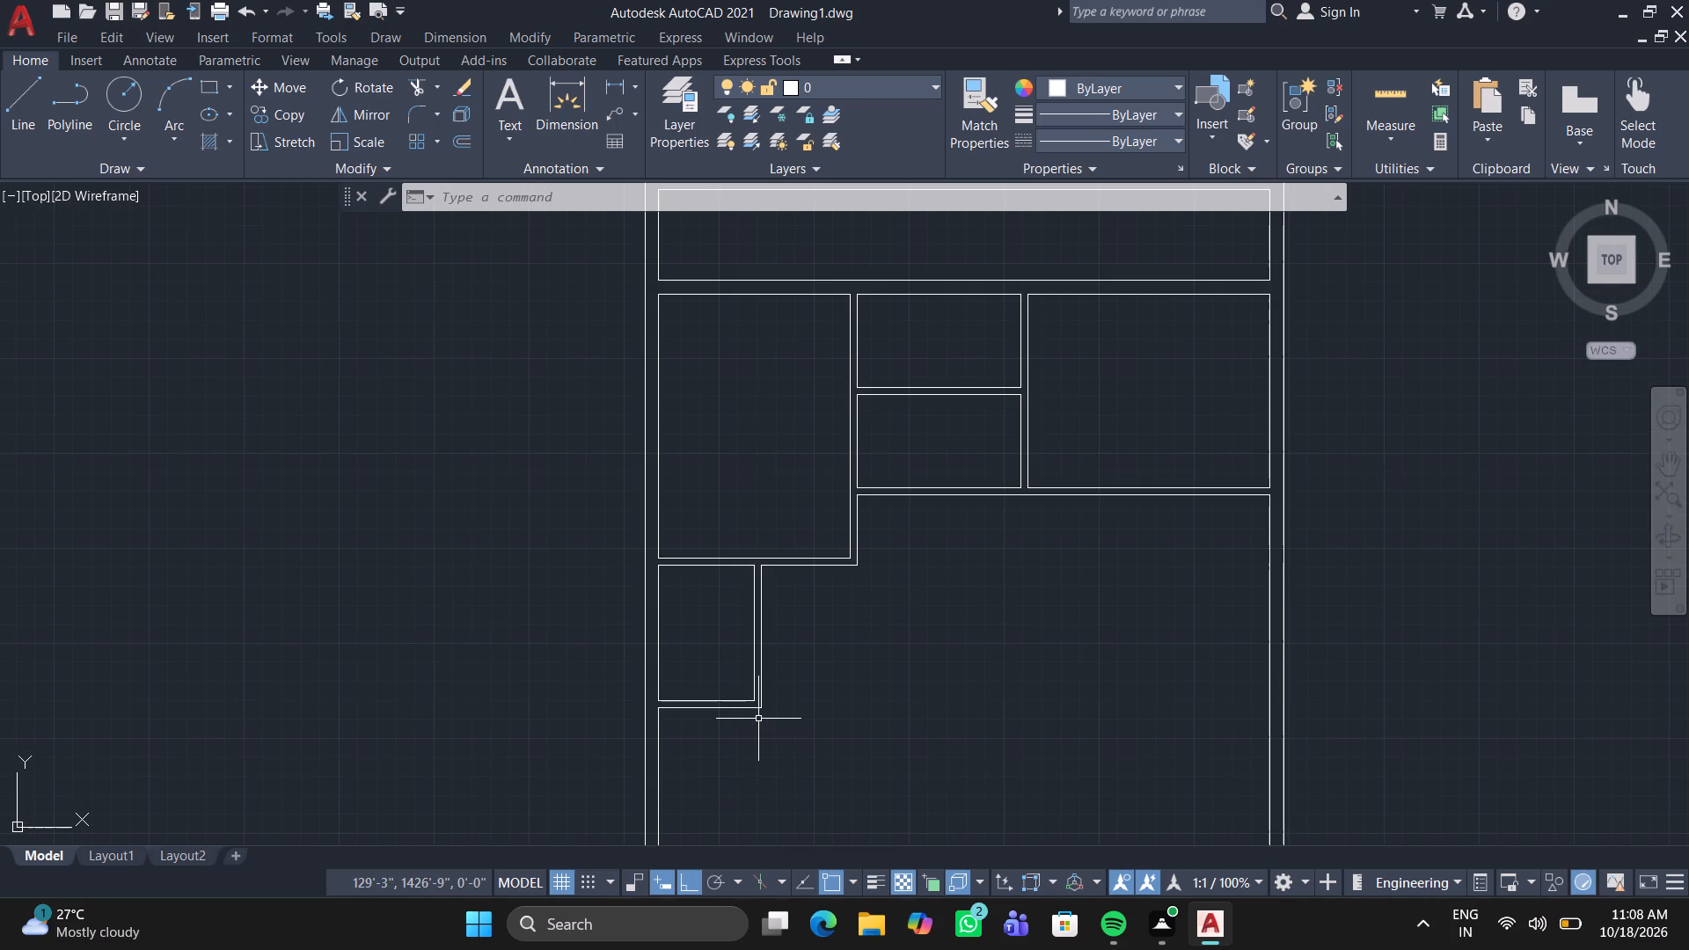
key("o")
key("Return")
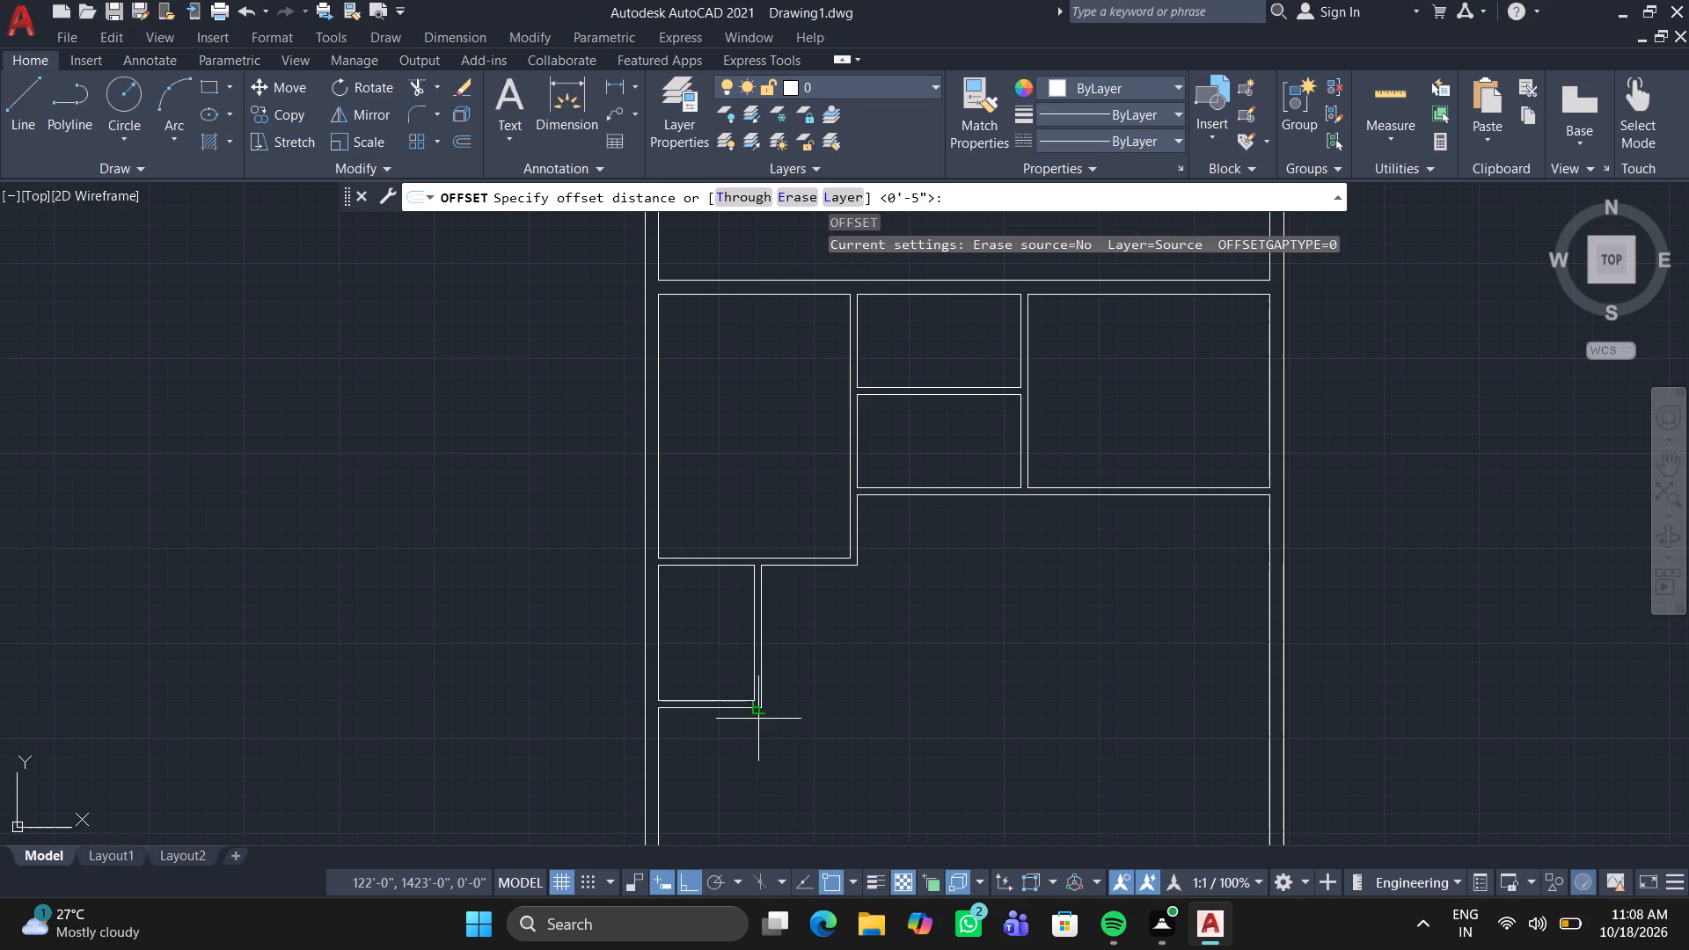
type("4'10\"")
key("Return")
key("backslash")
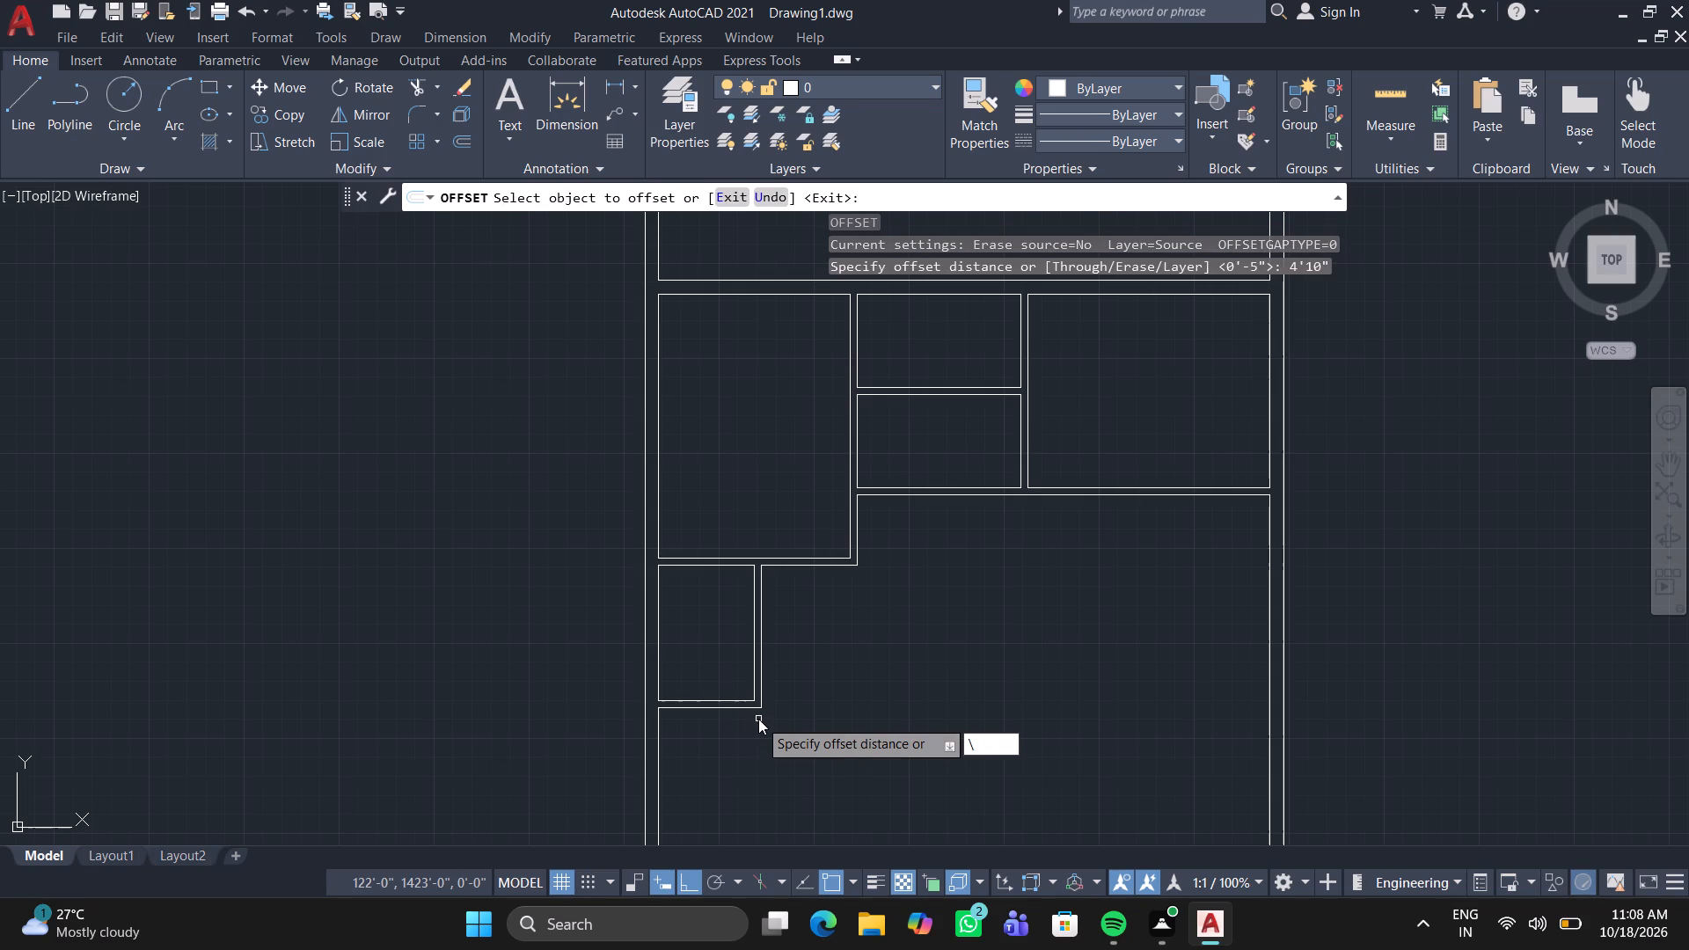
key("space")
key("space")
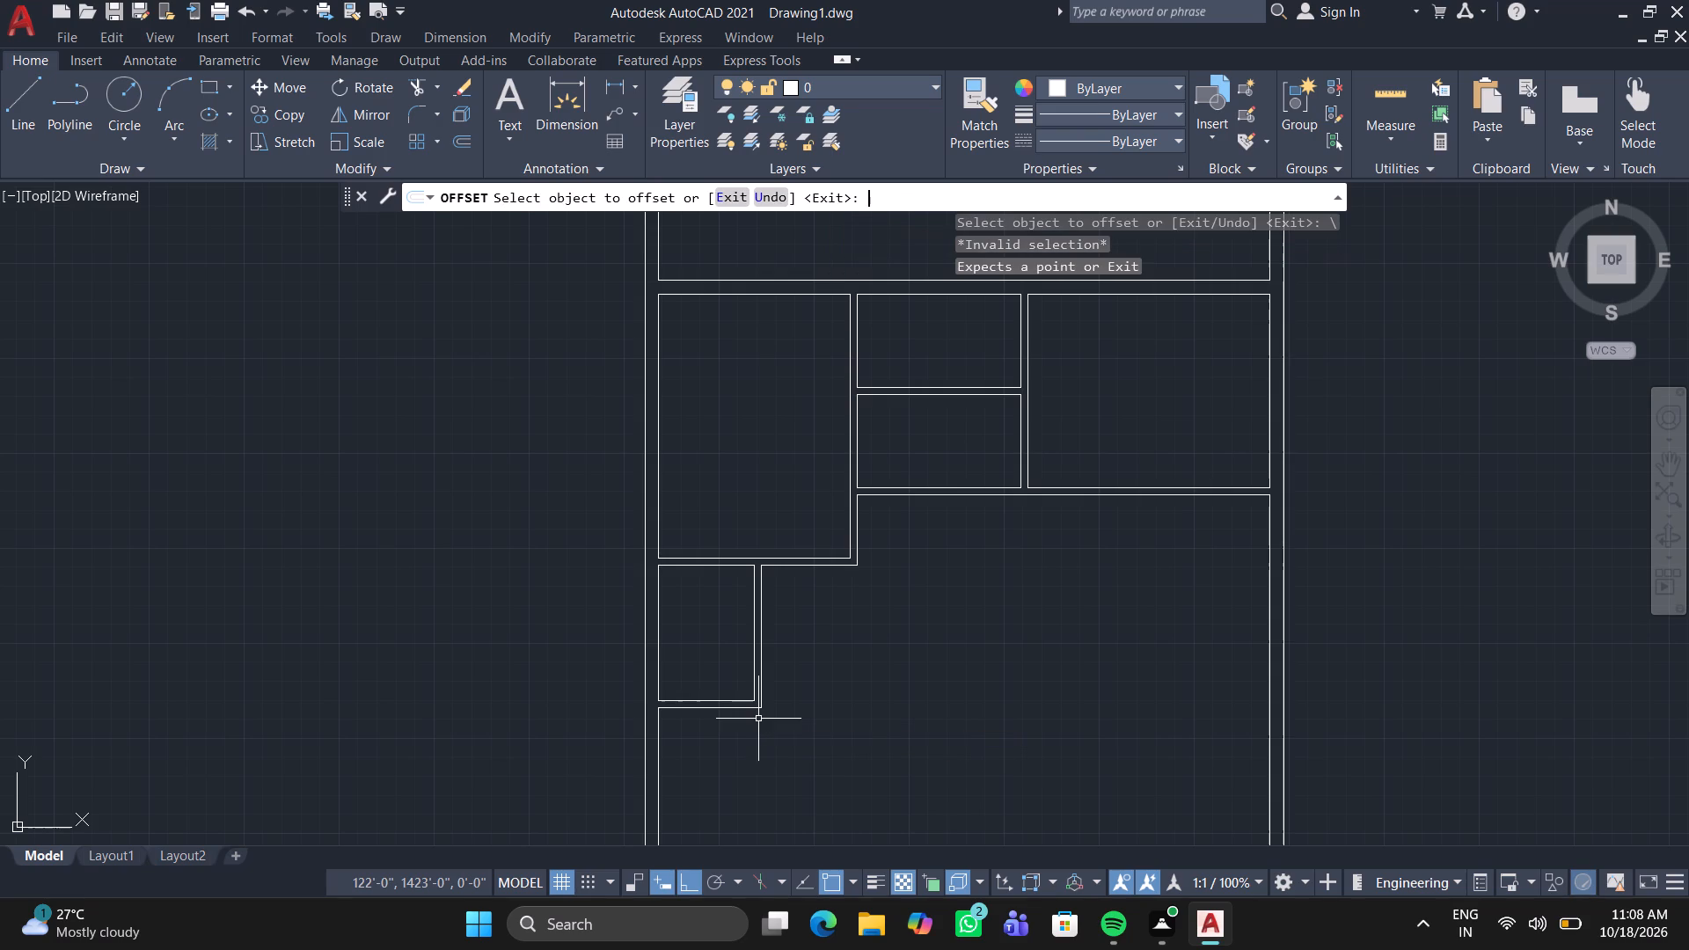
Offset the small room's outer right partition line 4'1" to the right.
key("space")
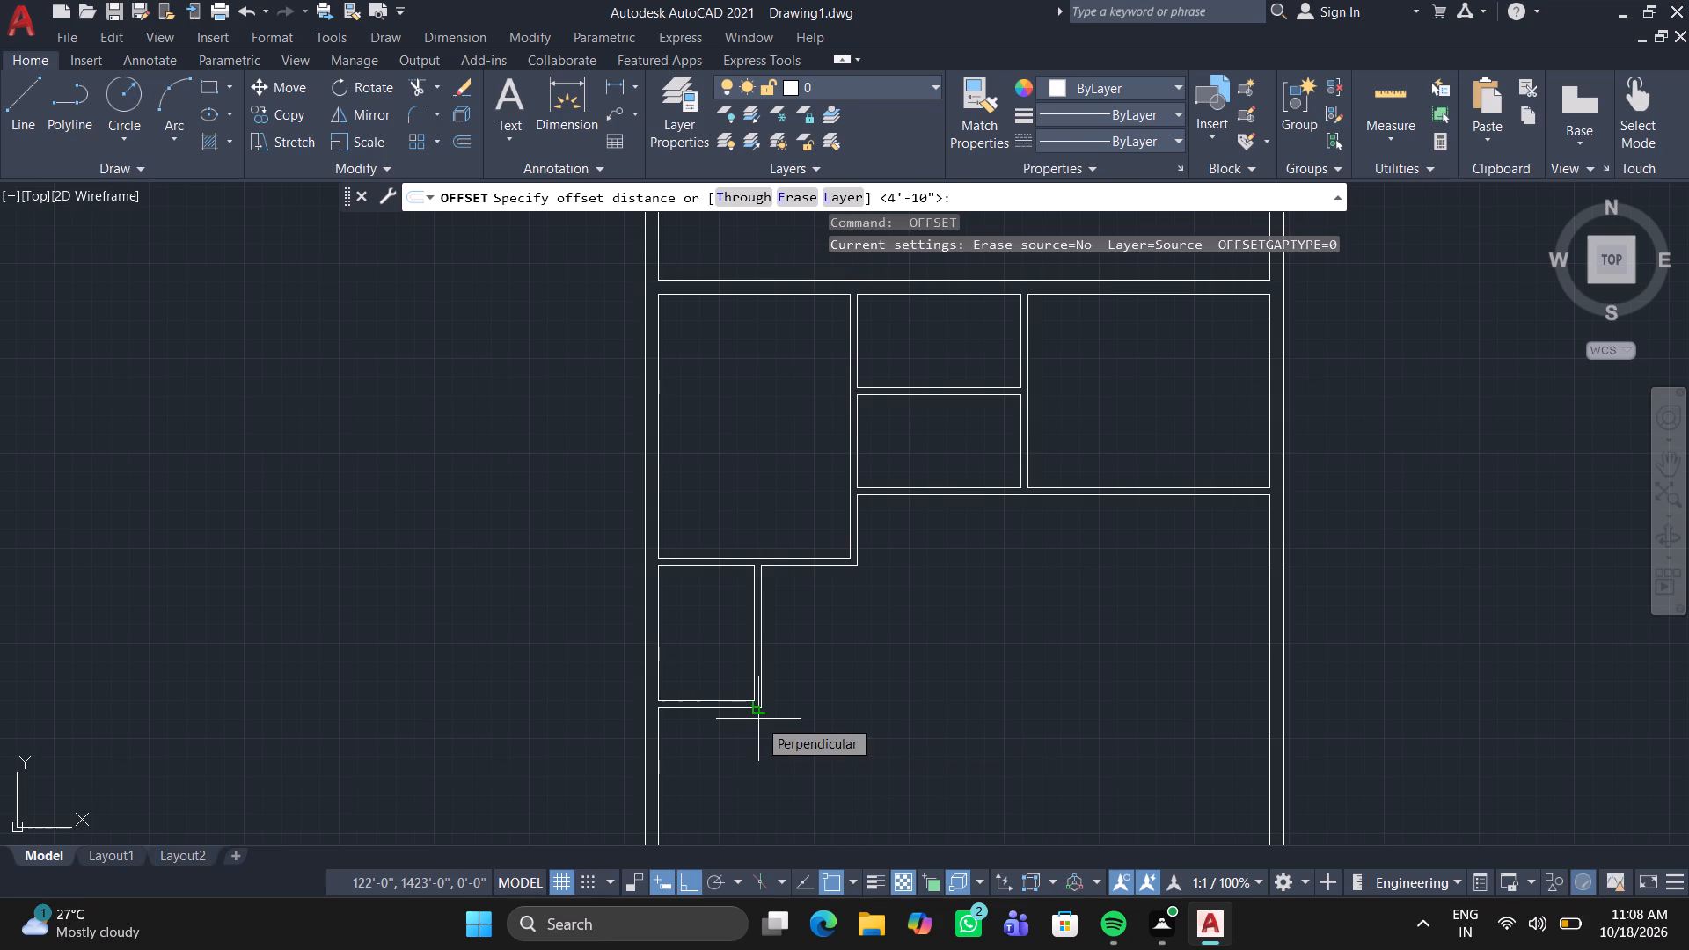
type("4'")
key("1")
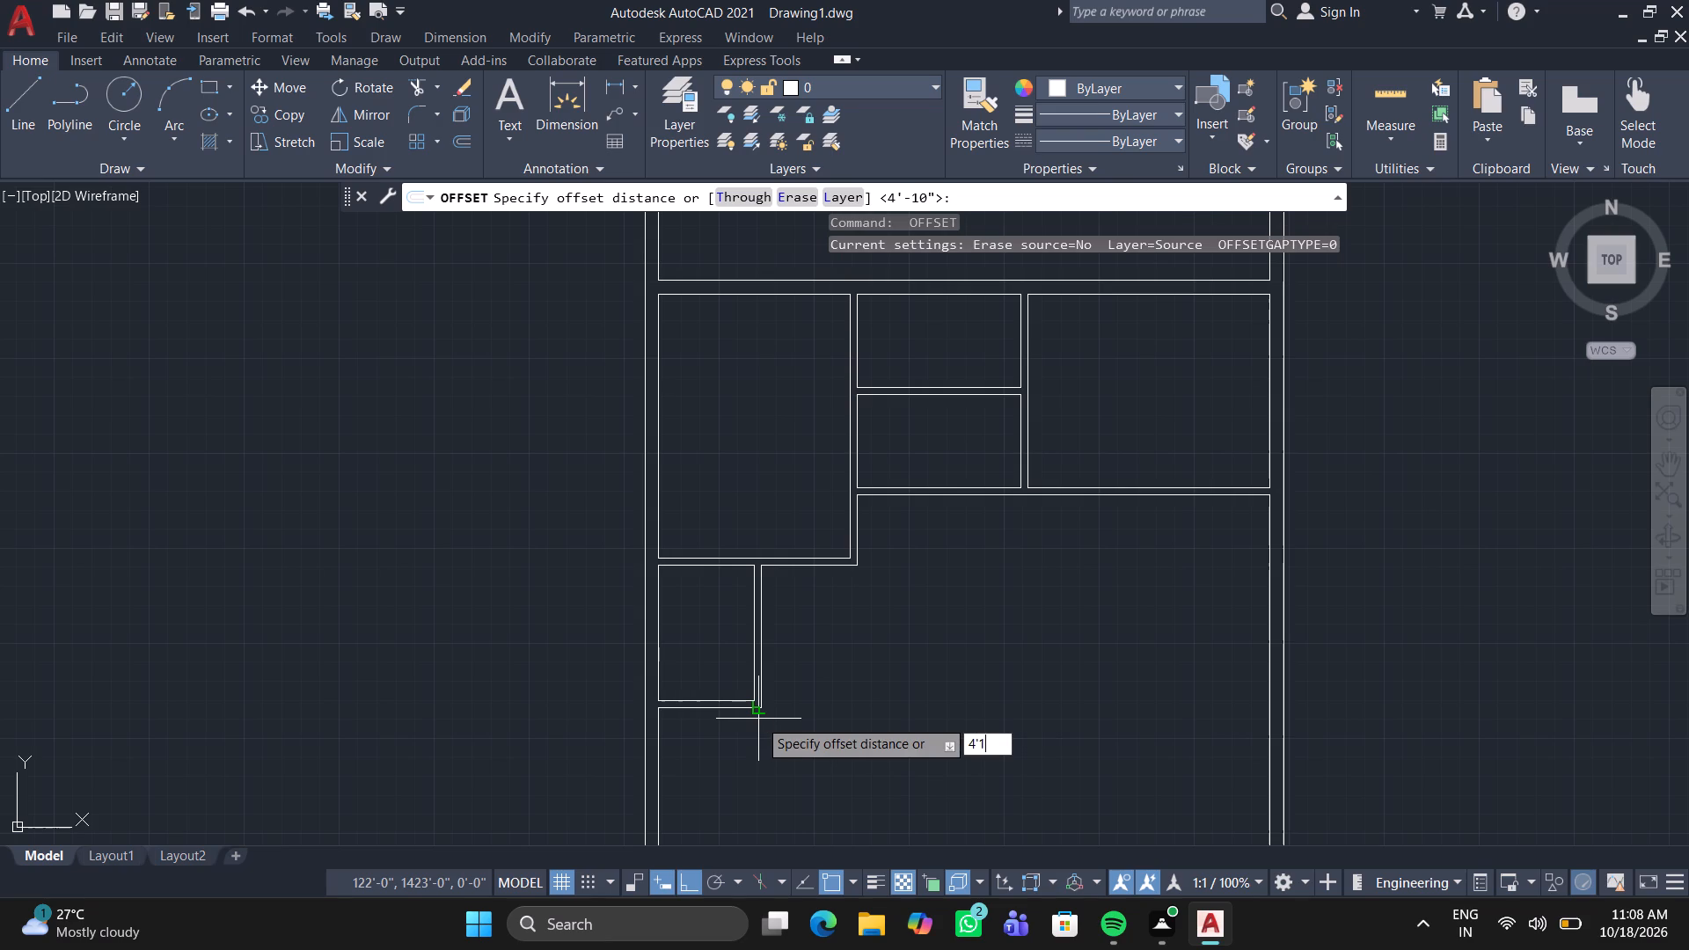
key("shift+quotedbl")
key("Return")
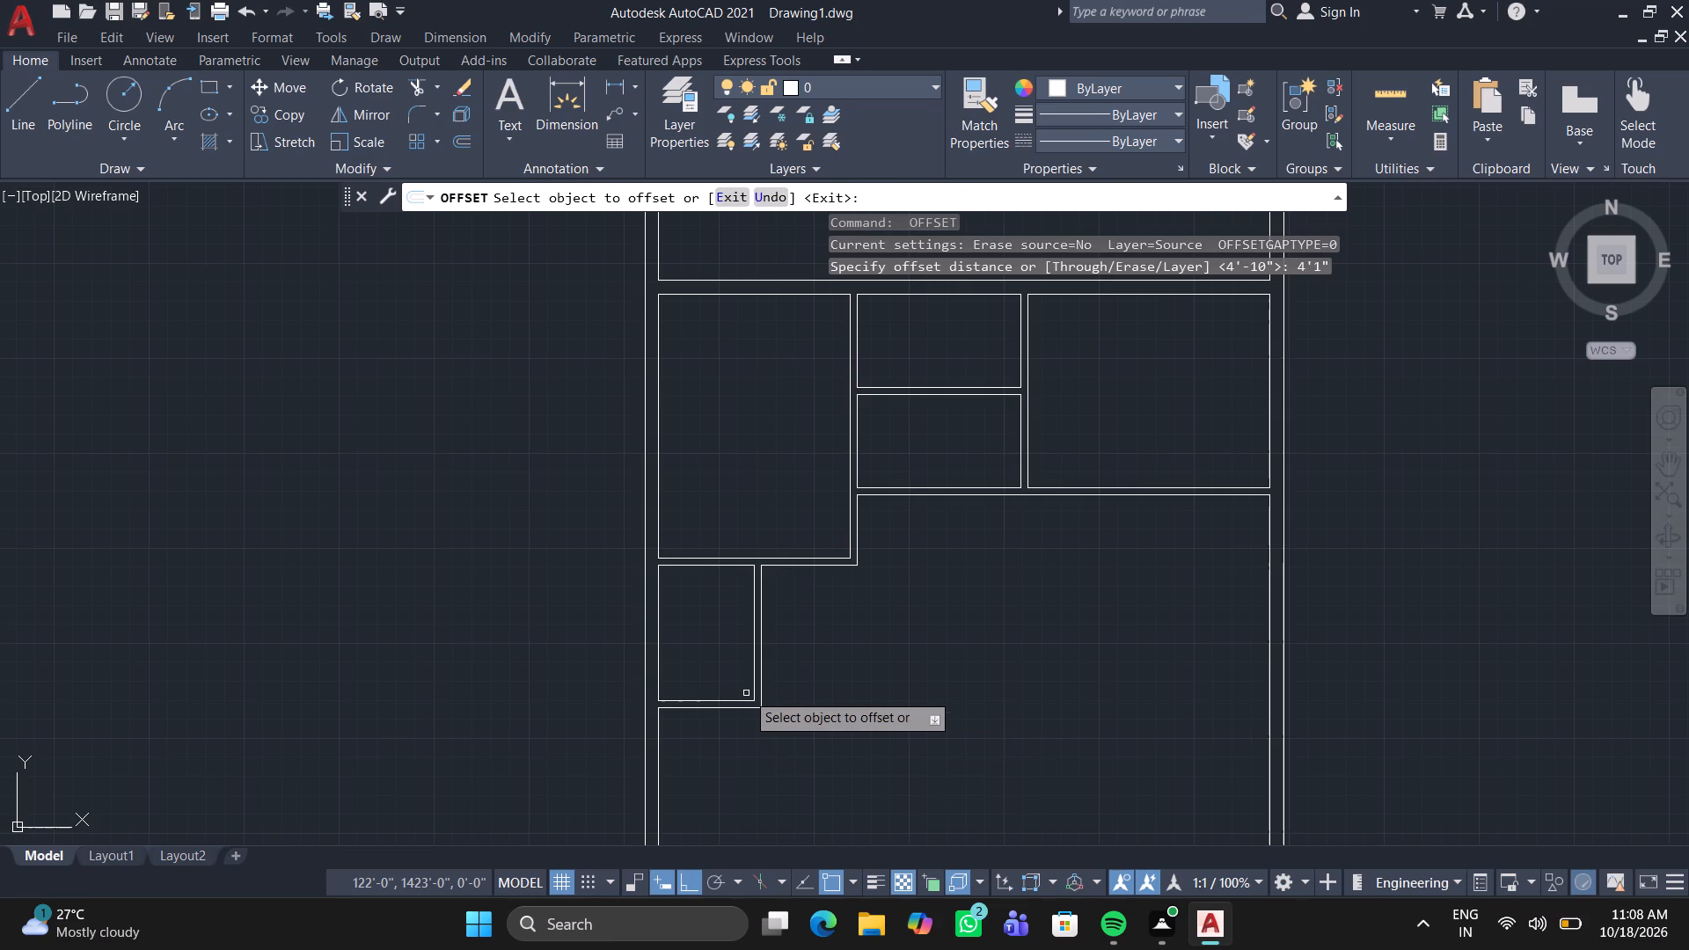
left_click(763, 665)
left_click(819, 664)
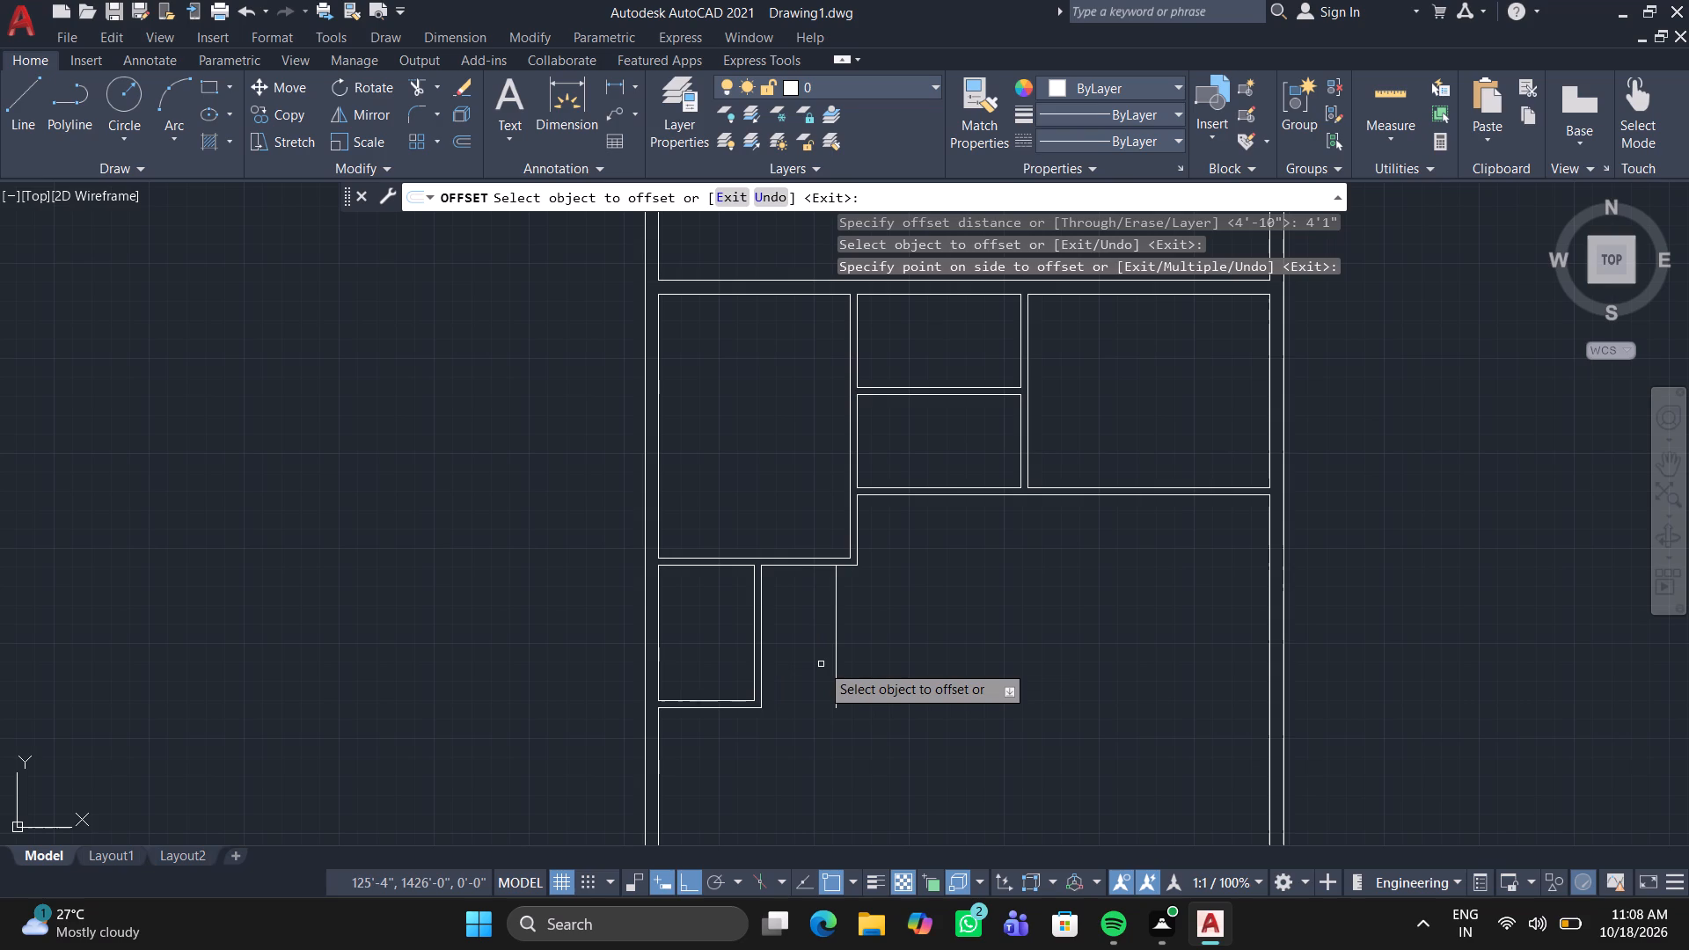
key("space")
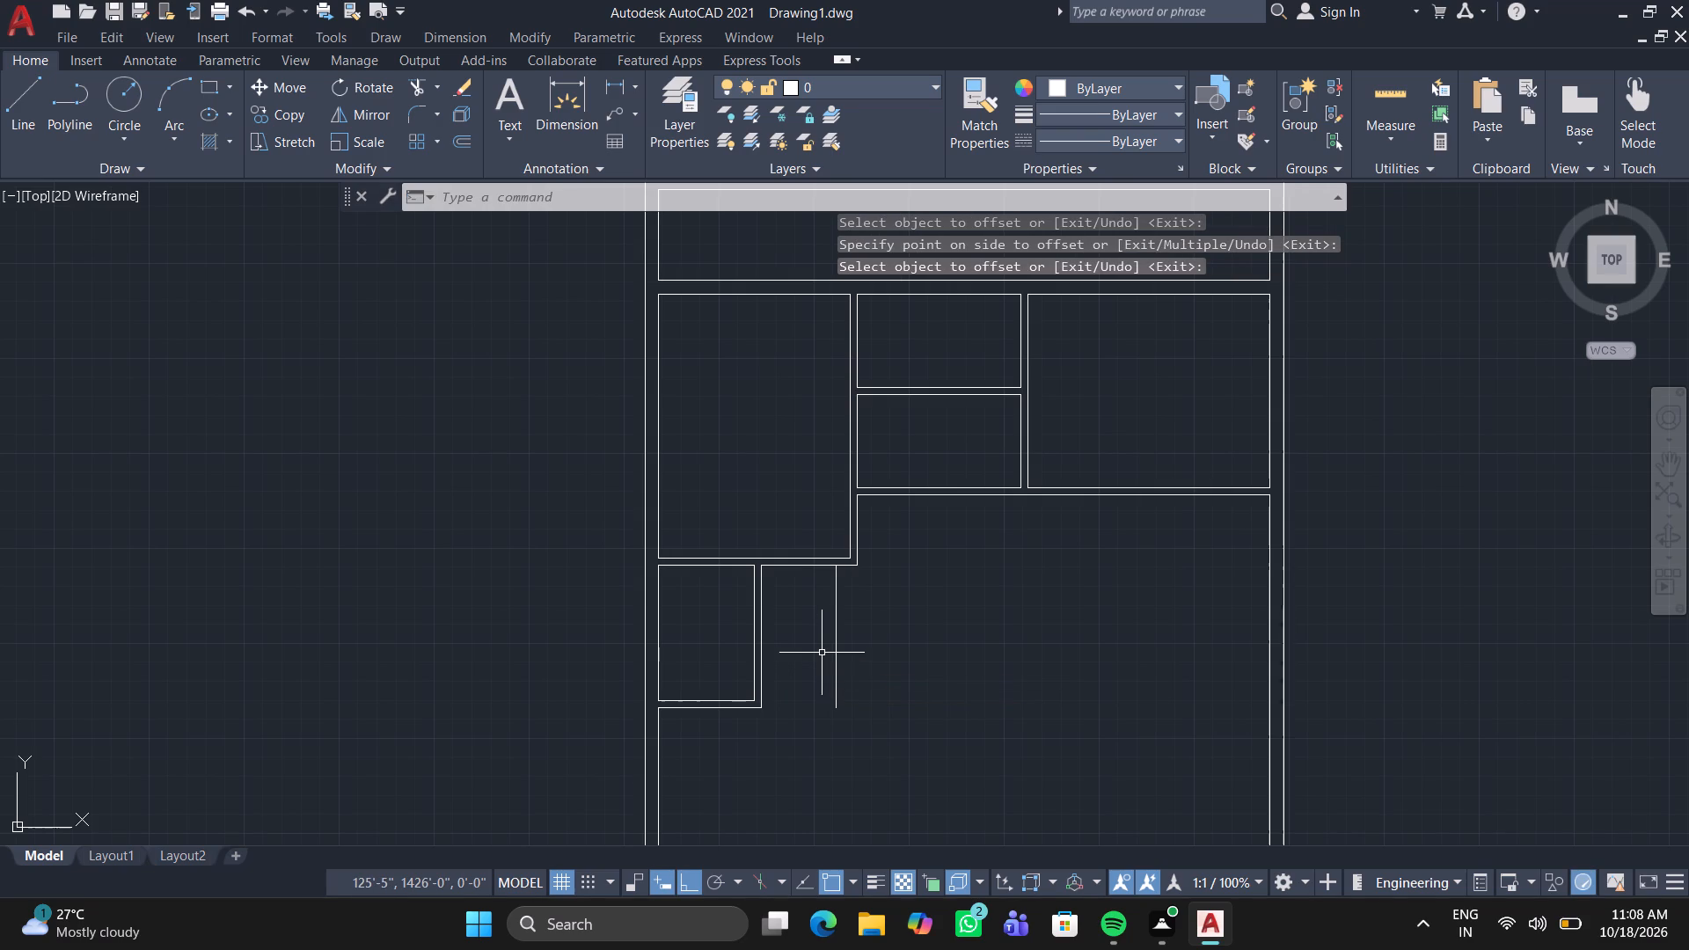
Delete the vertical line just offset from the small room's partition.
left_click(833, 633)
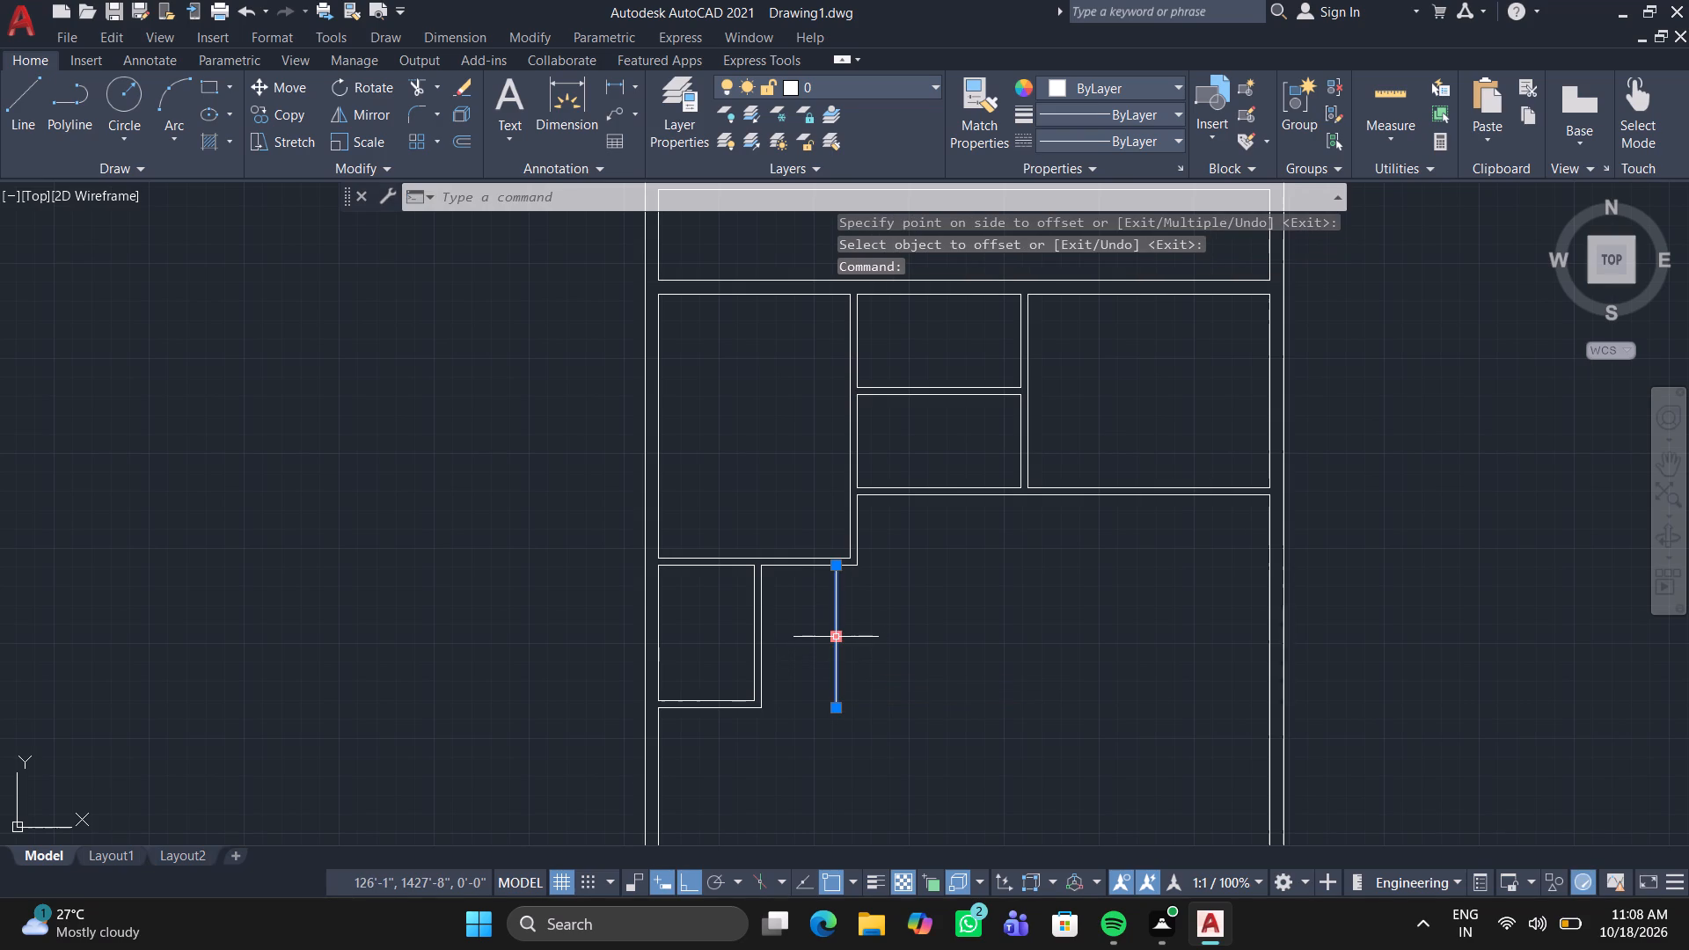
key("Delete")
Draw a vertical line about 13' long downward from the large left-hand room's outer lower-right corner.
key("l")
key("Return")
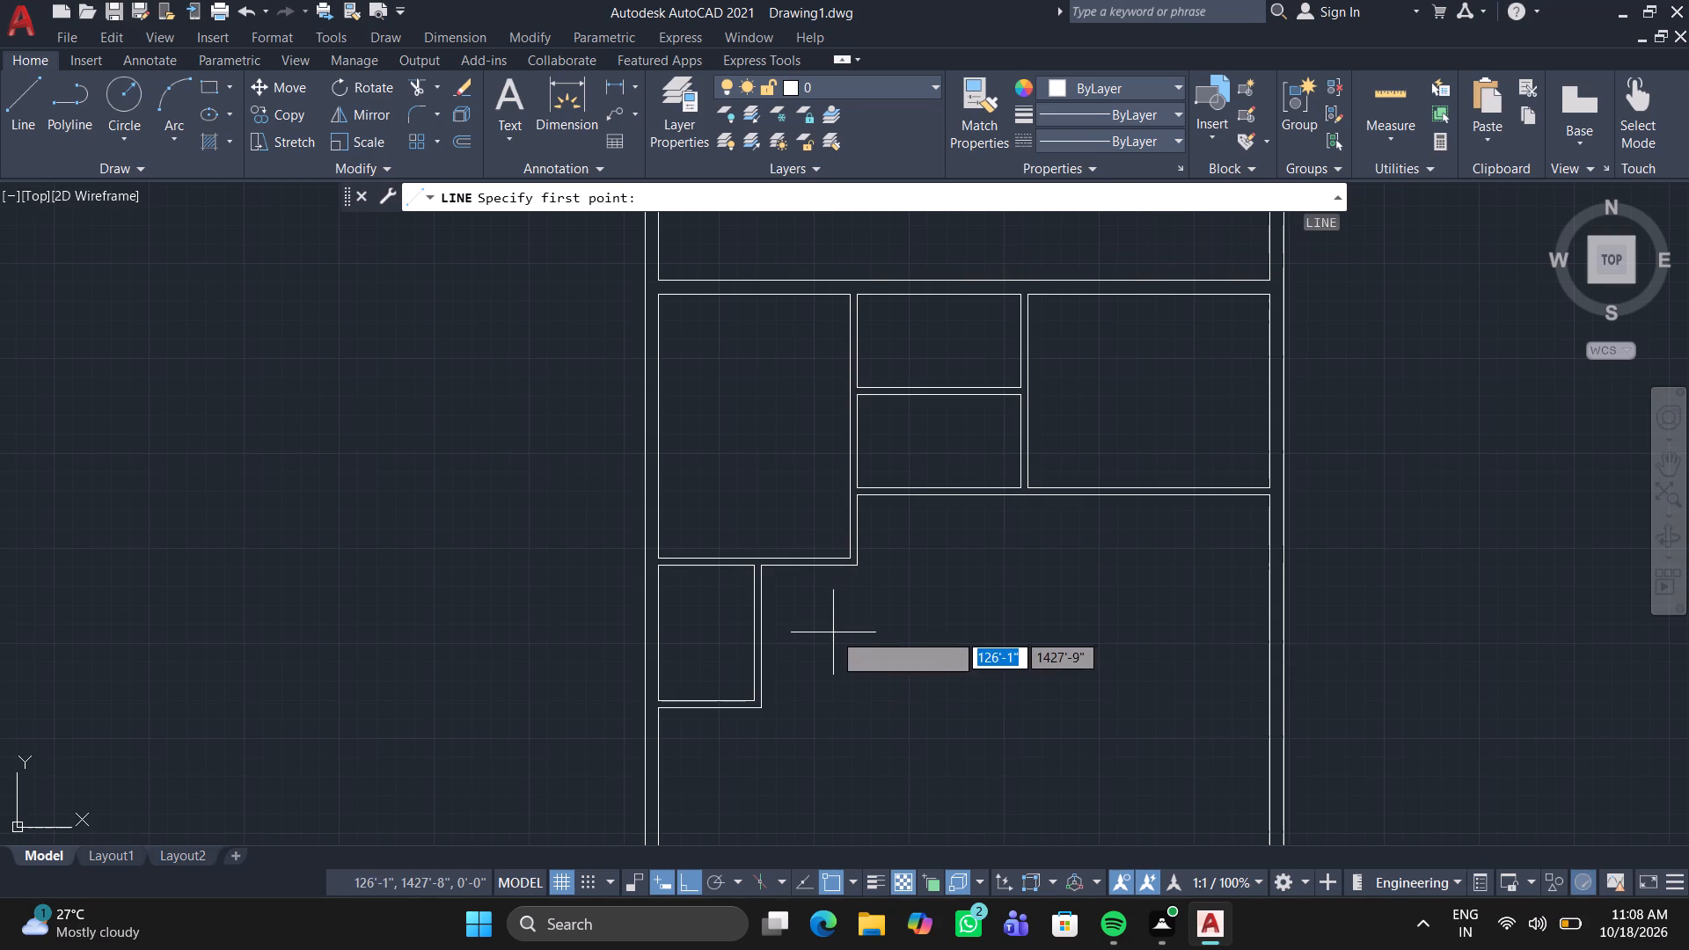
left_click(858, 568)
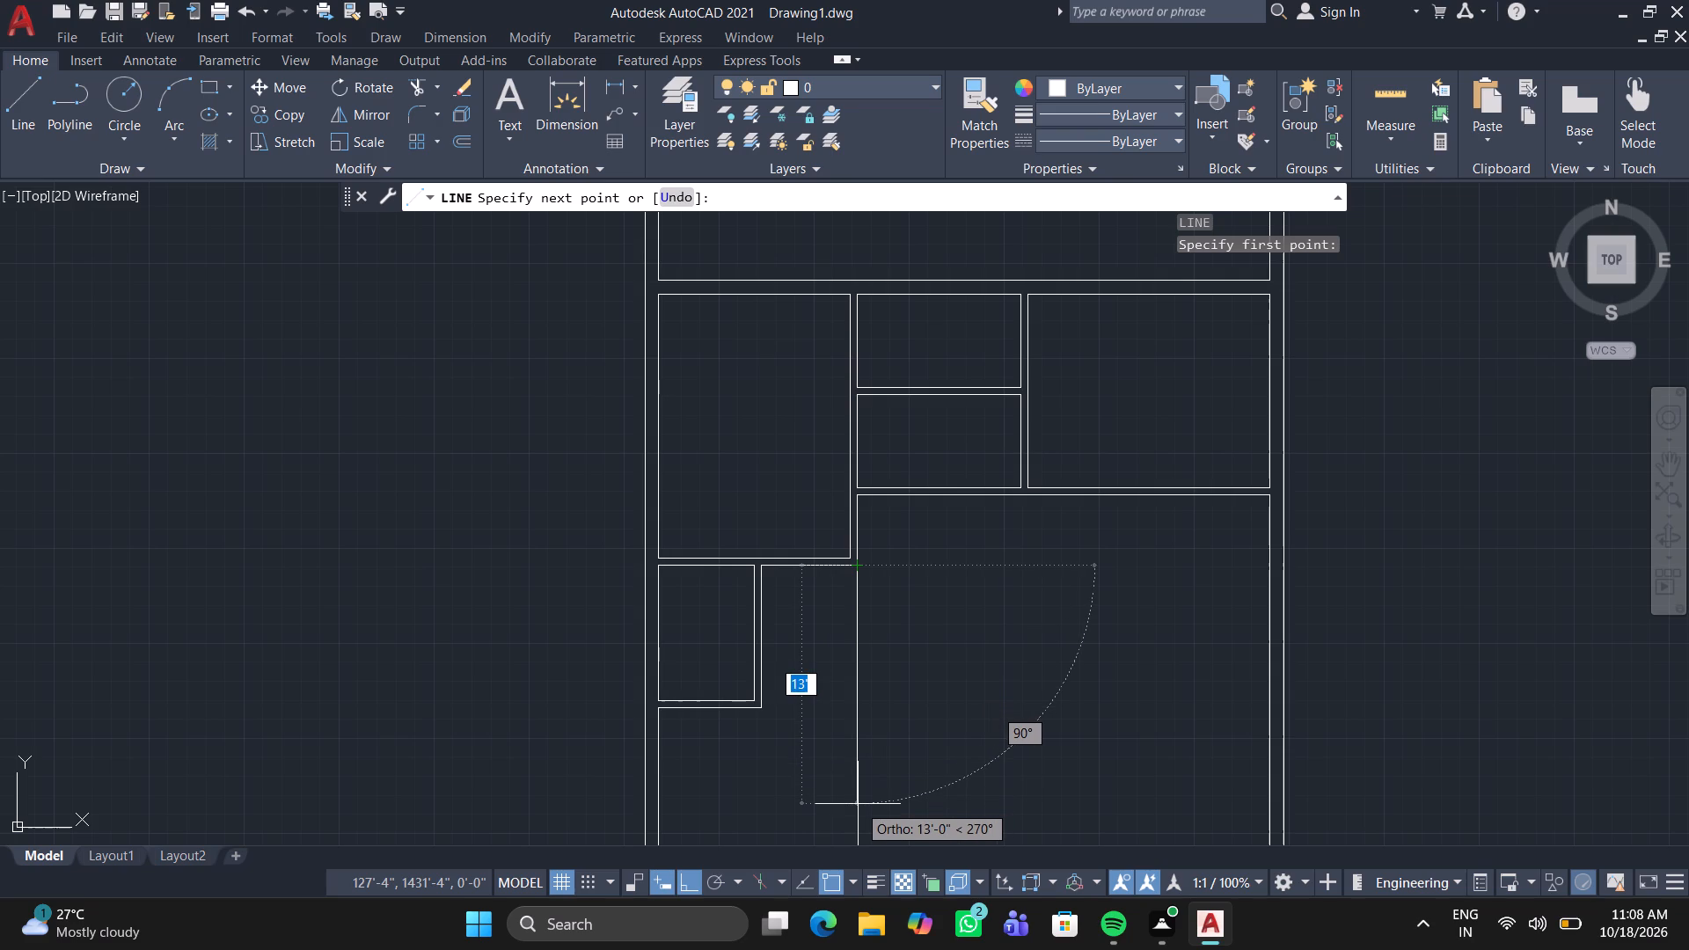
left_click(858, 804)
key("space")
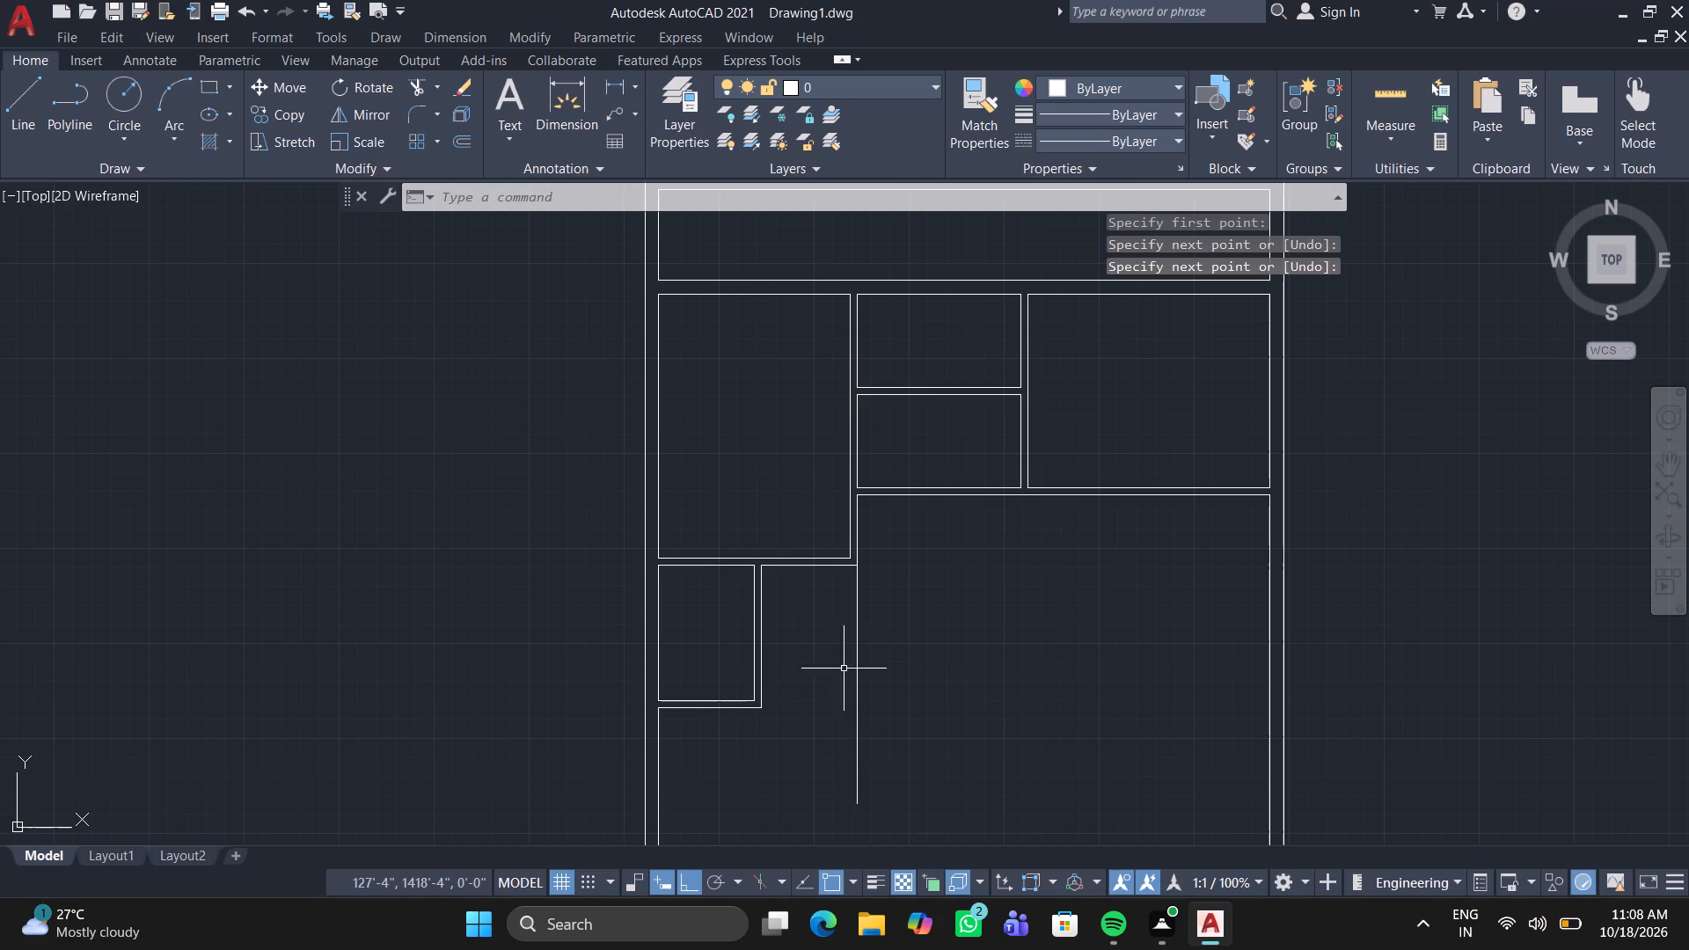
Draw a parallel vertical line about 13' long downward from the large left-hand room's inner lower-right corner.
left_click(18, 88)
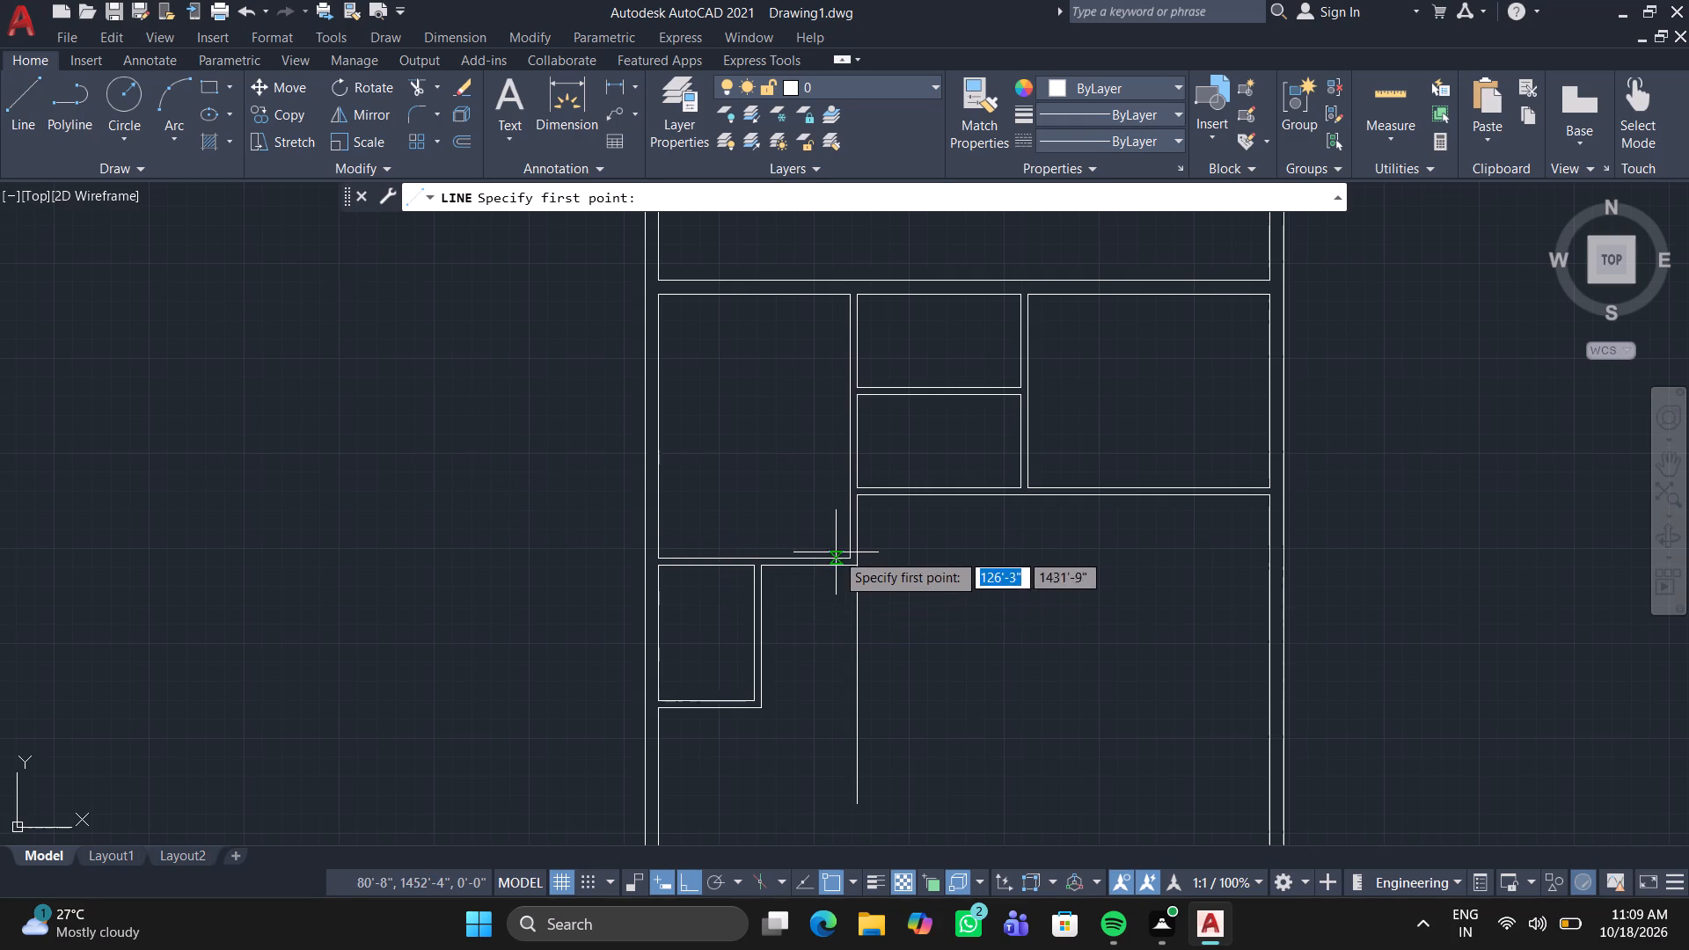
scroll(840, 552, "up", 1)
scroll(840, 552, "down", 1)
scroll(840, 552, "up", 1)
left_click(852, 559)
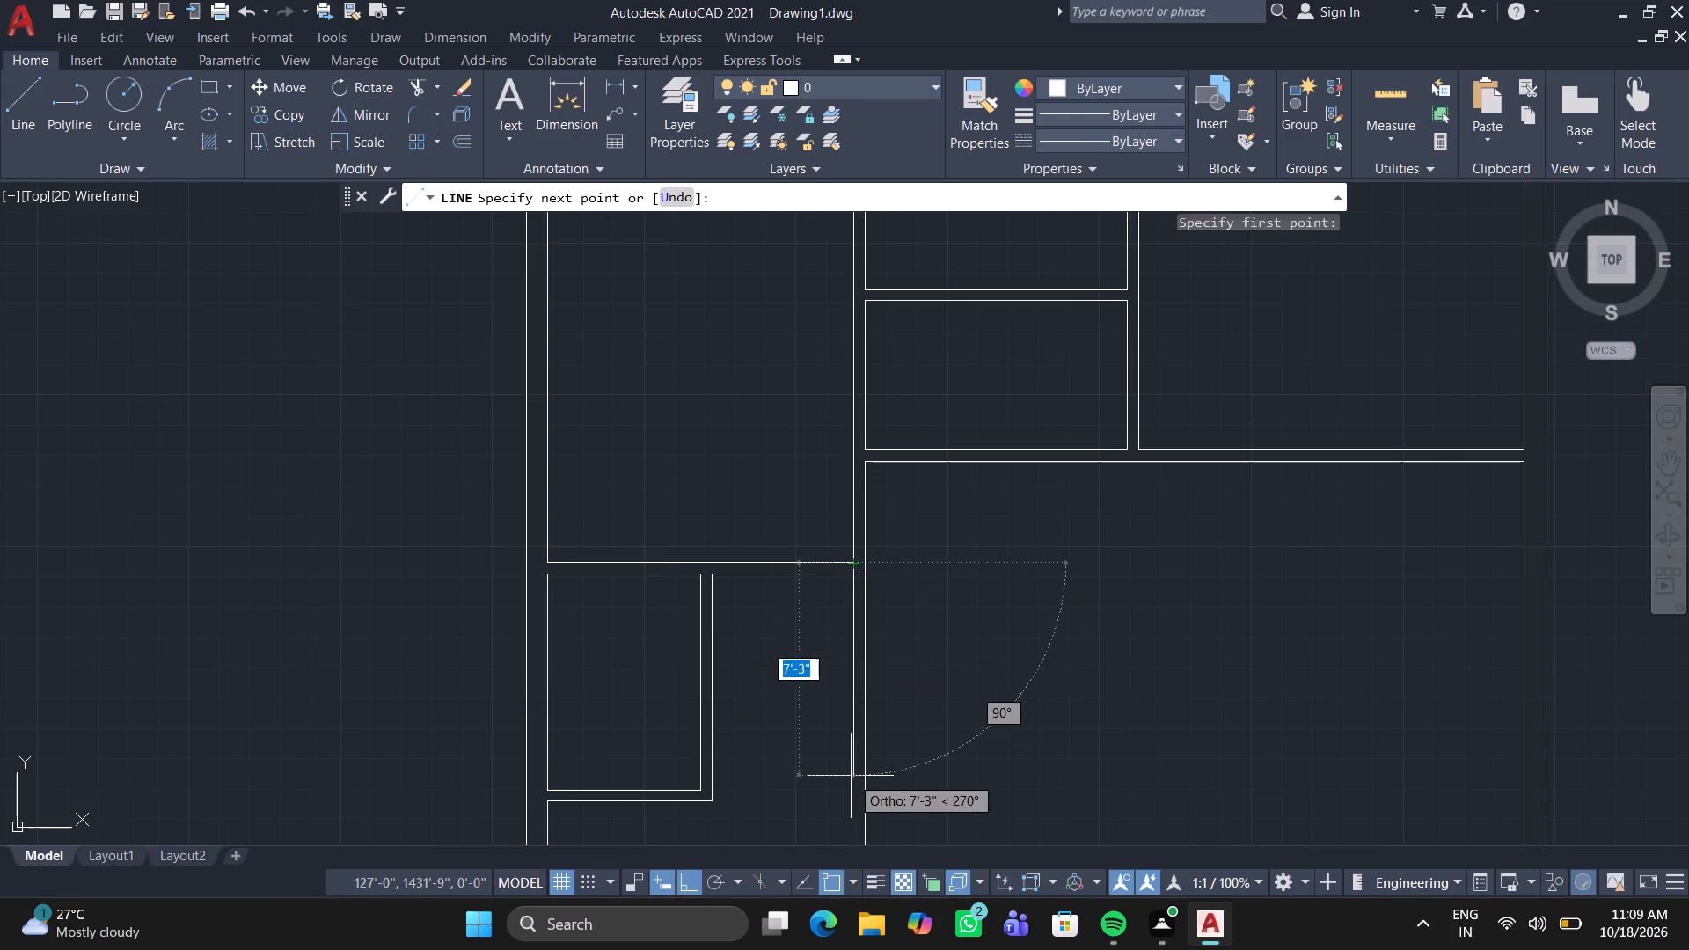
middle_click_drag(852, 778, 928, 588)
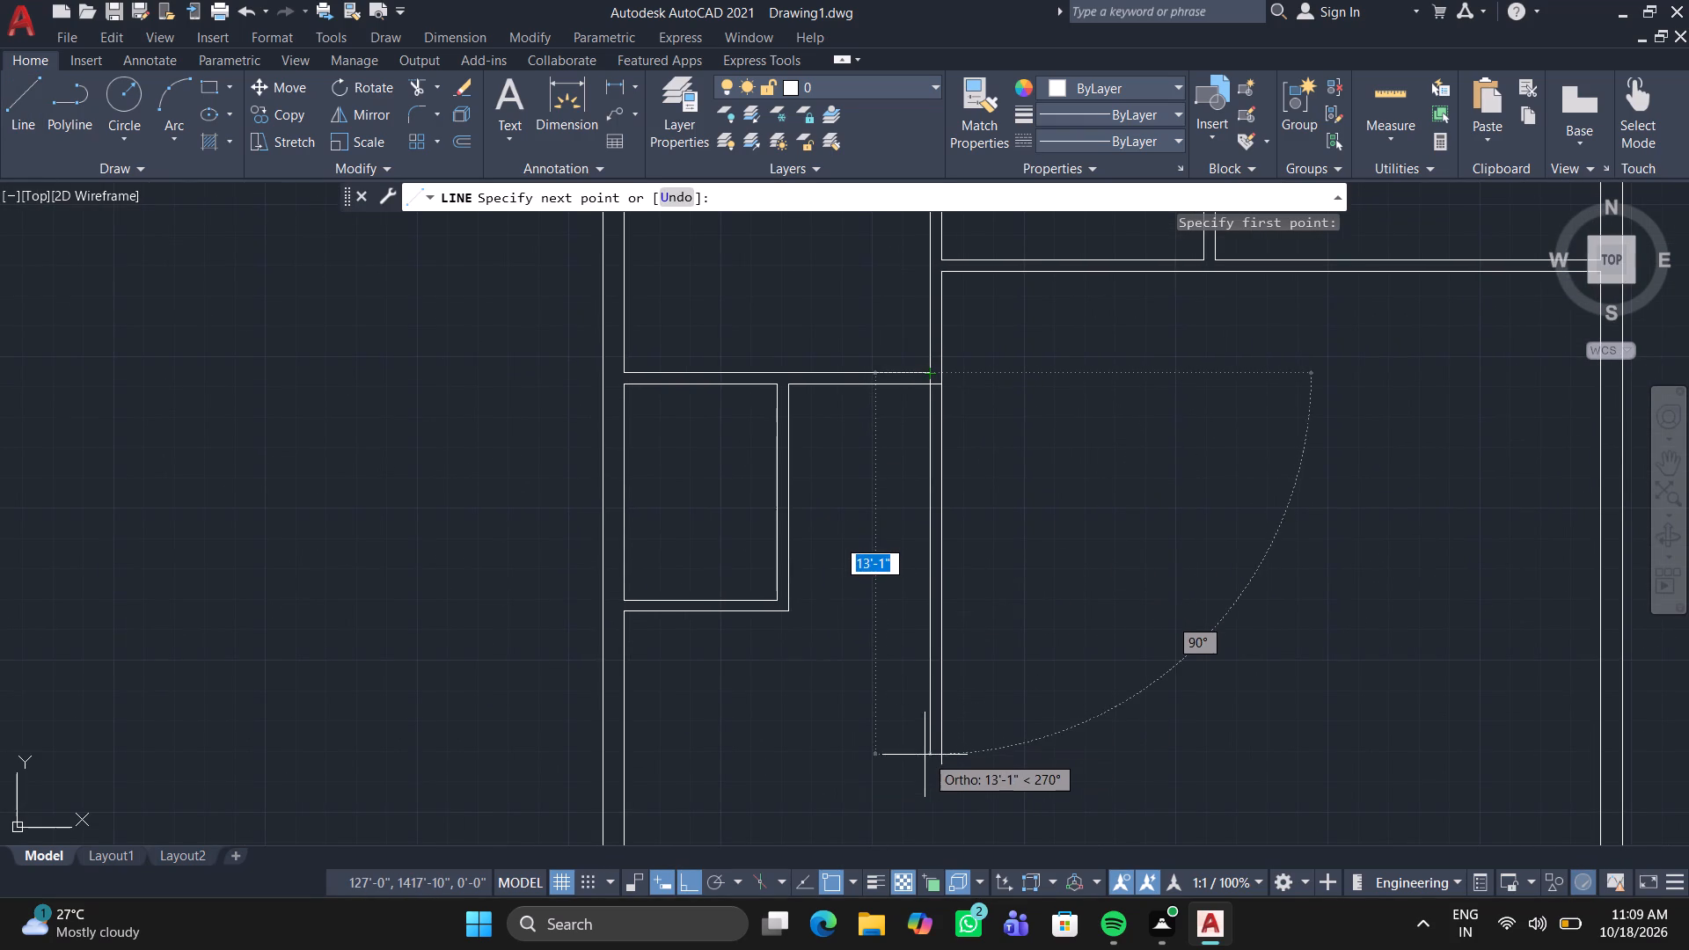
left_click(928, 761)
key("space")
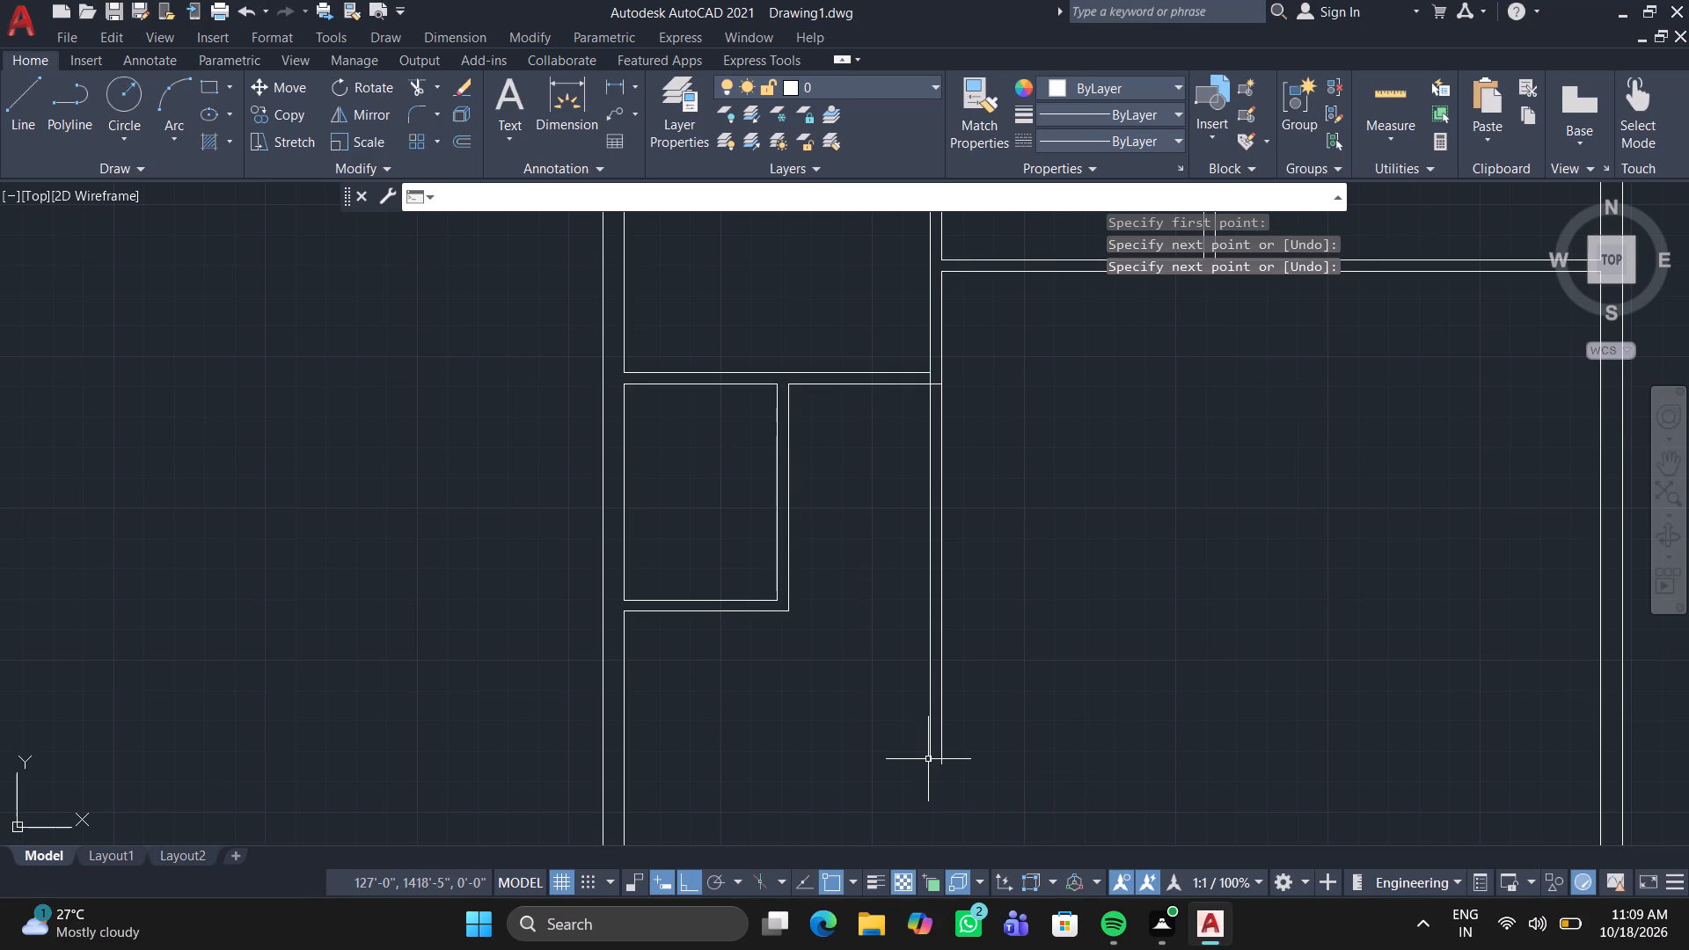
Draw a horizontal line about 5'3" long from the small room's outer lower-right corner to the farther new vertical line.
key("l")
key("Return")
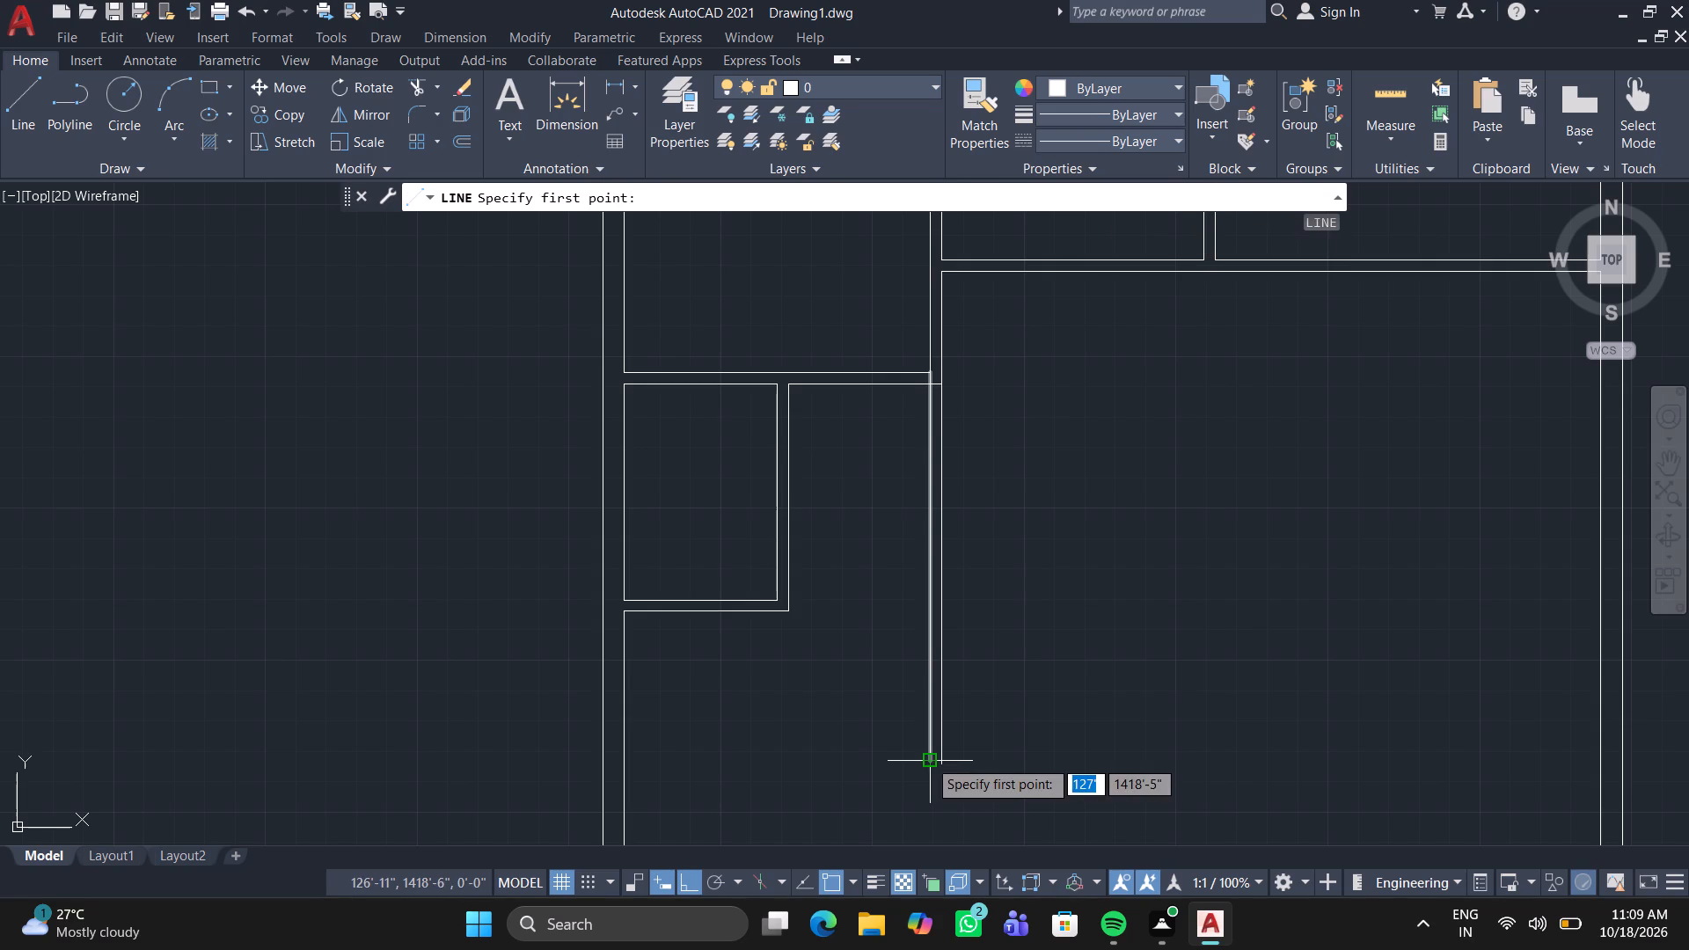
left_click(788, 612)
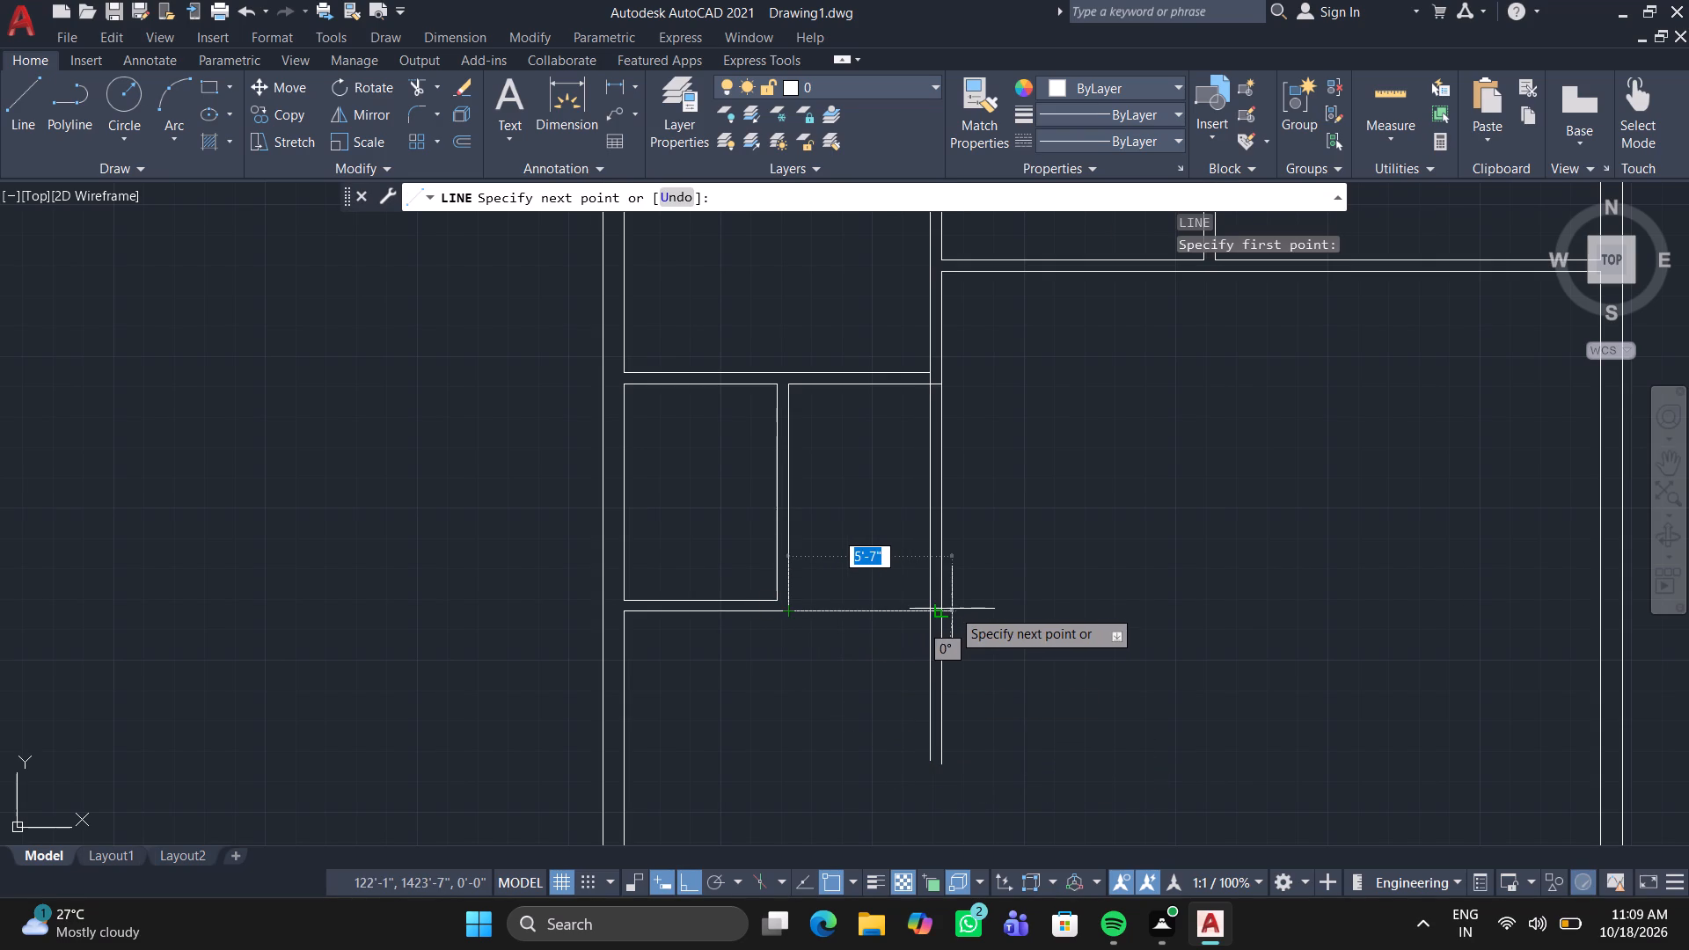
double_click(946, 610)
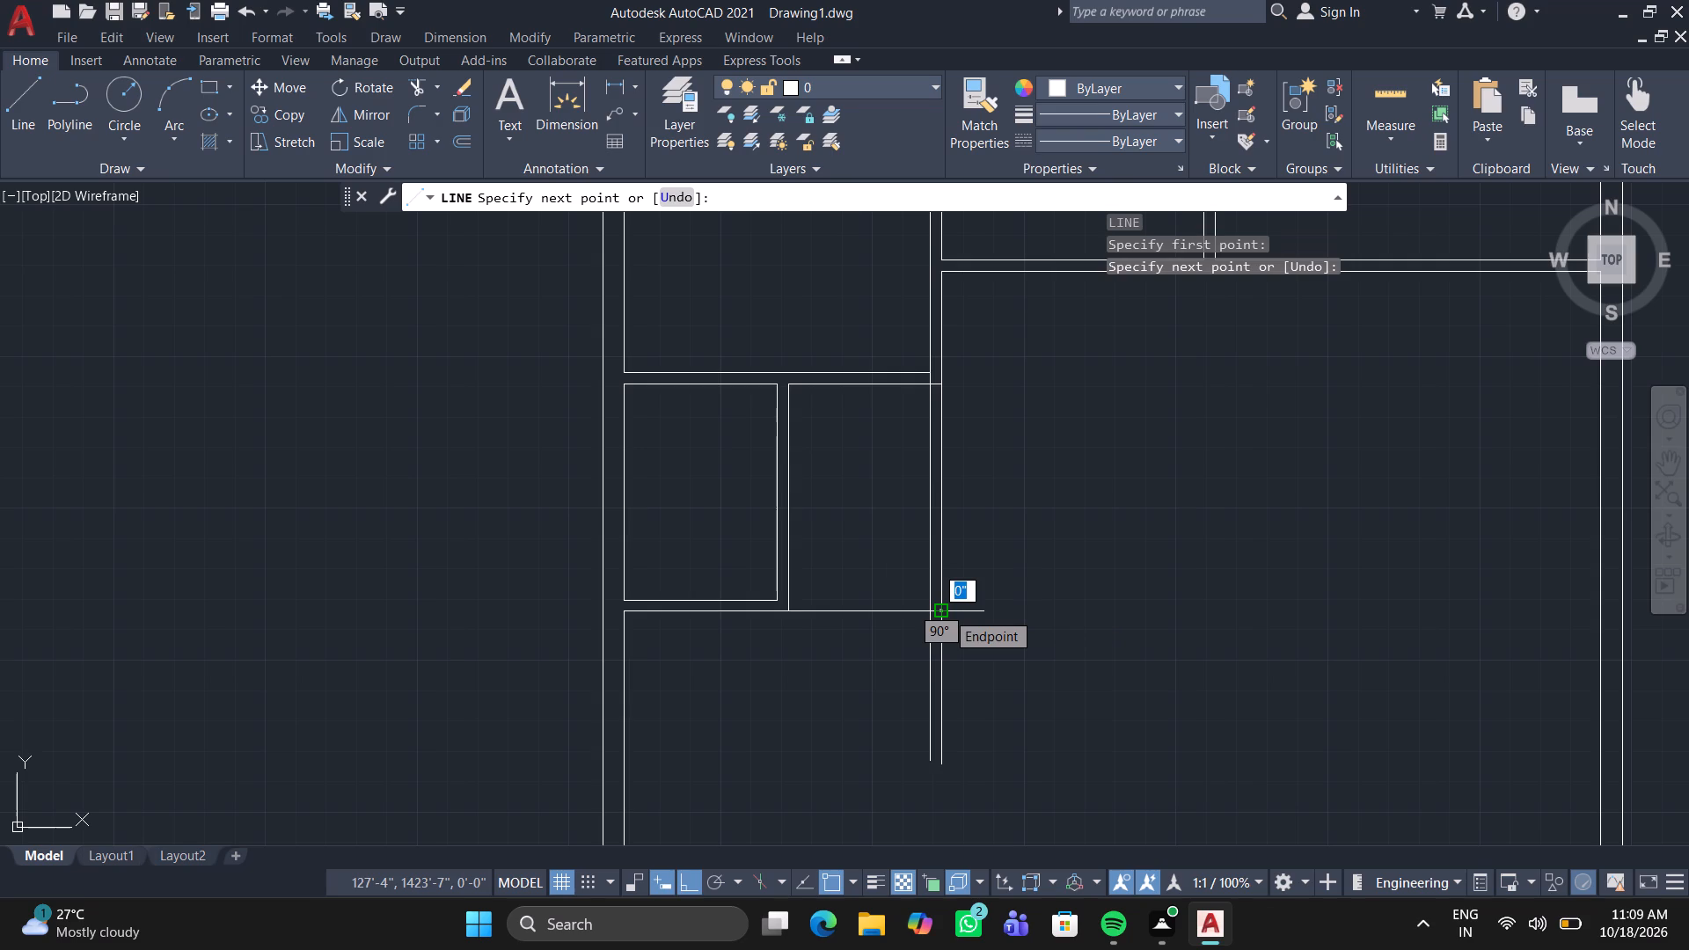
Draw a horizontal line from the small room's inner lower-right corner to the farther of the two new vertical wall lines.
key("space")
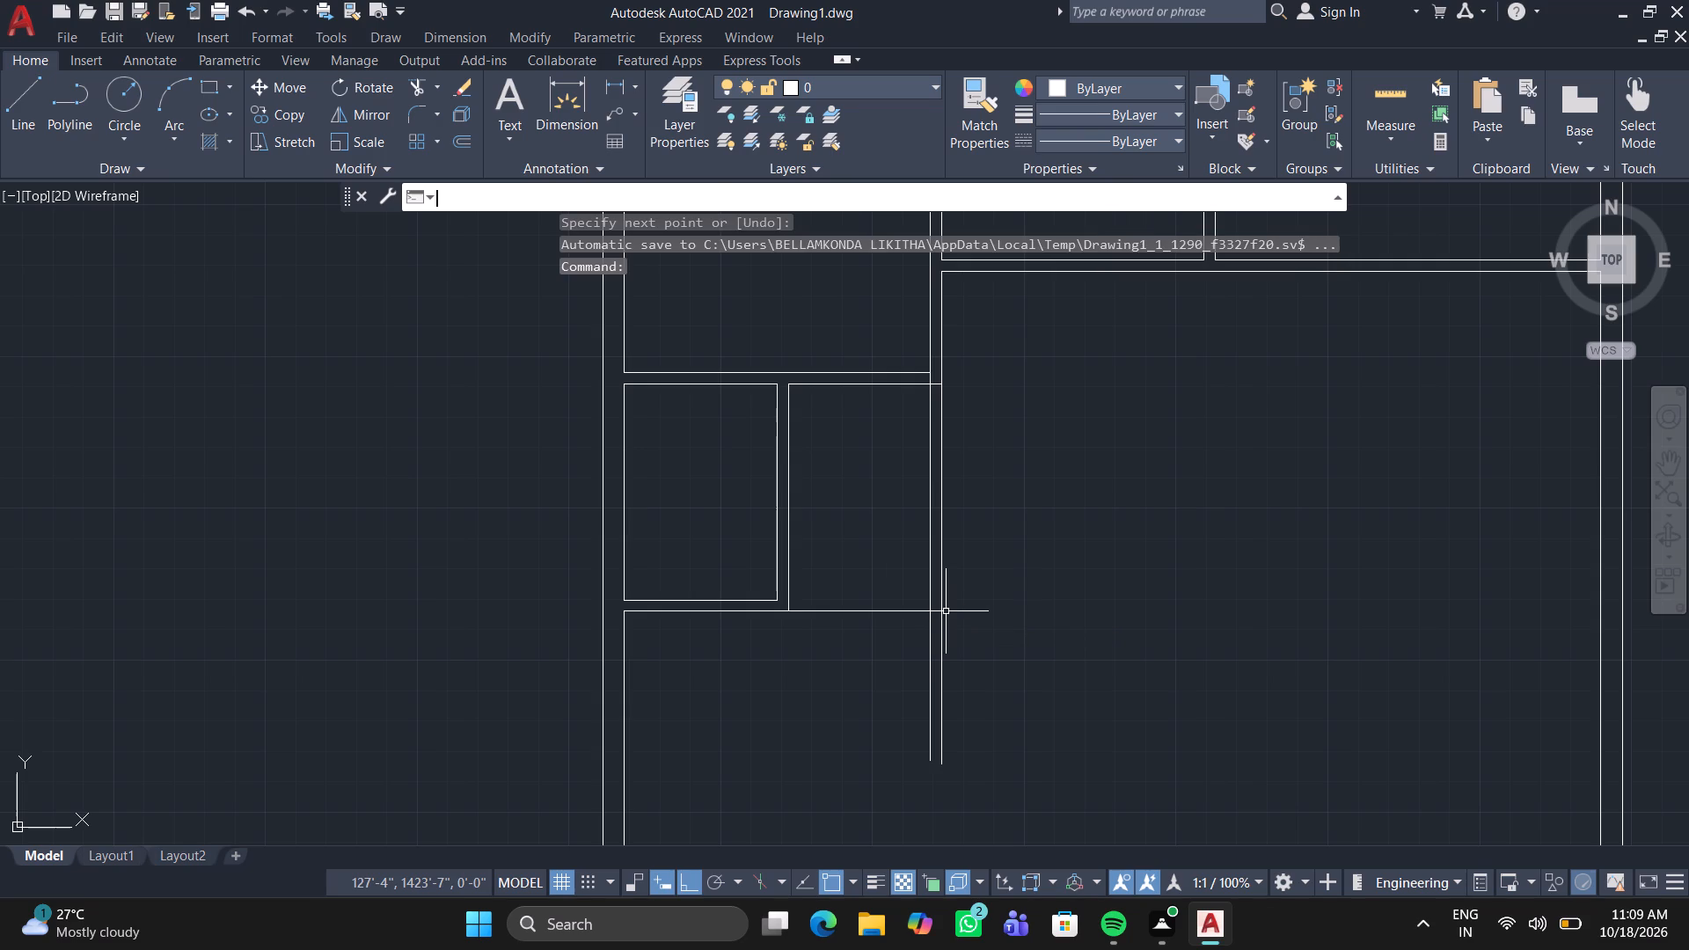
key("l")
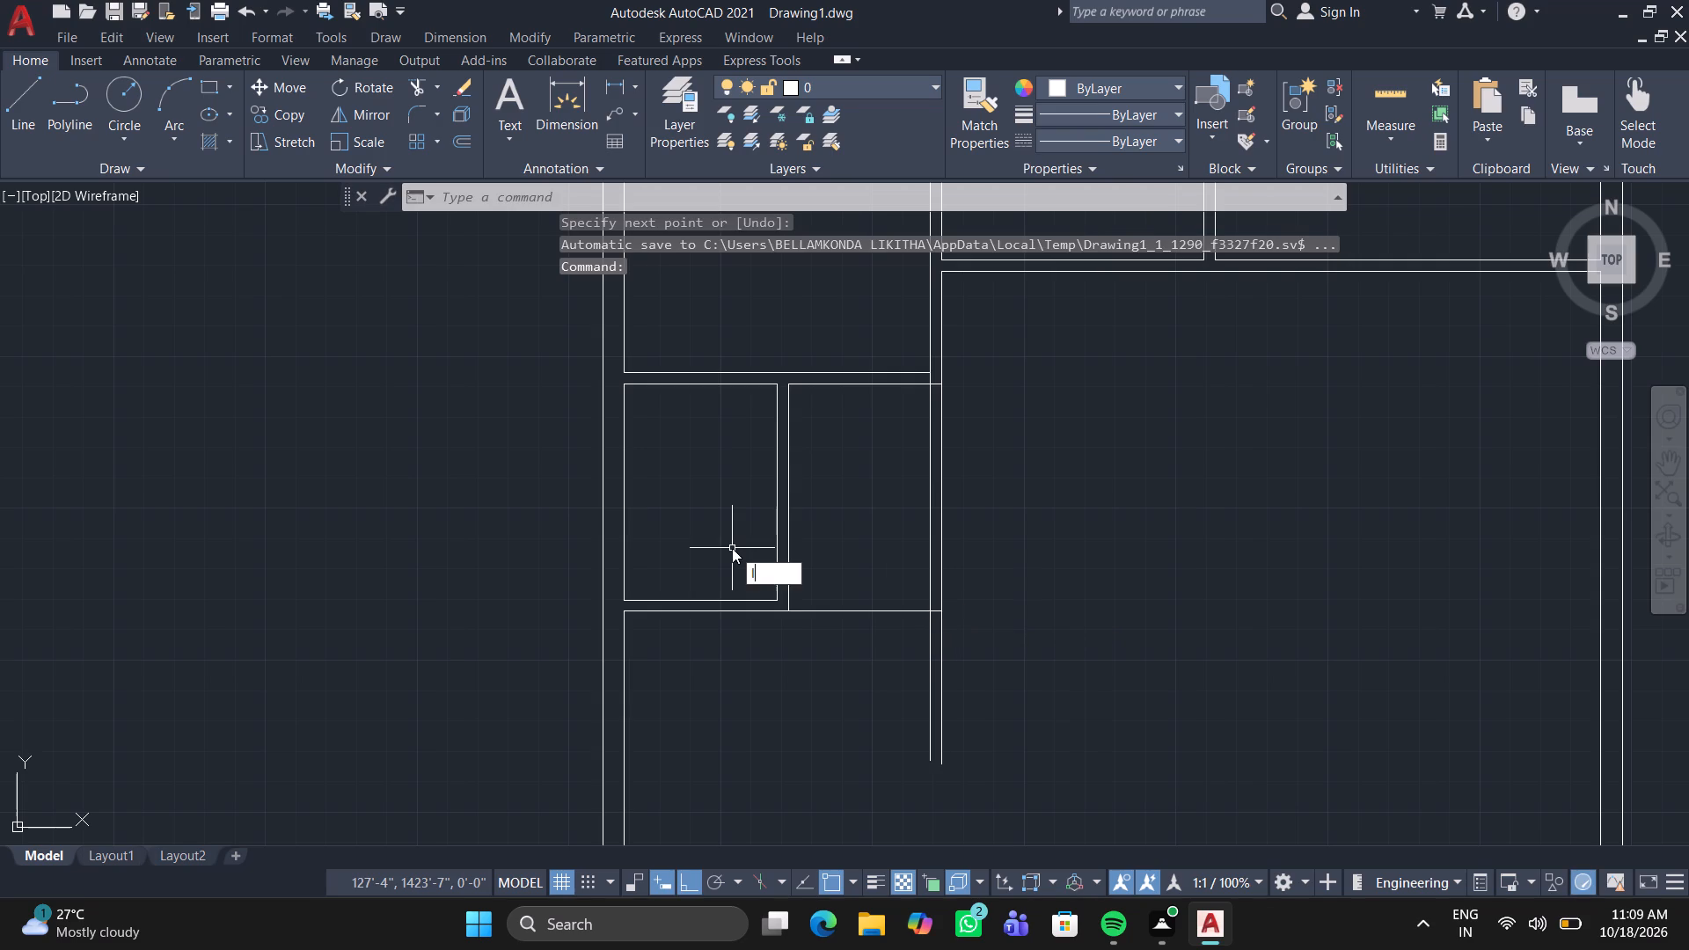
key("Return")
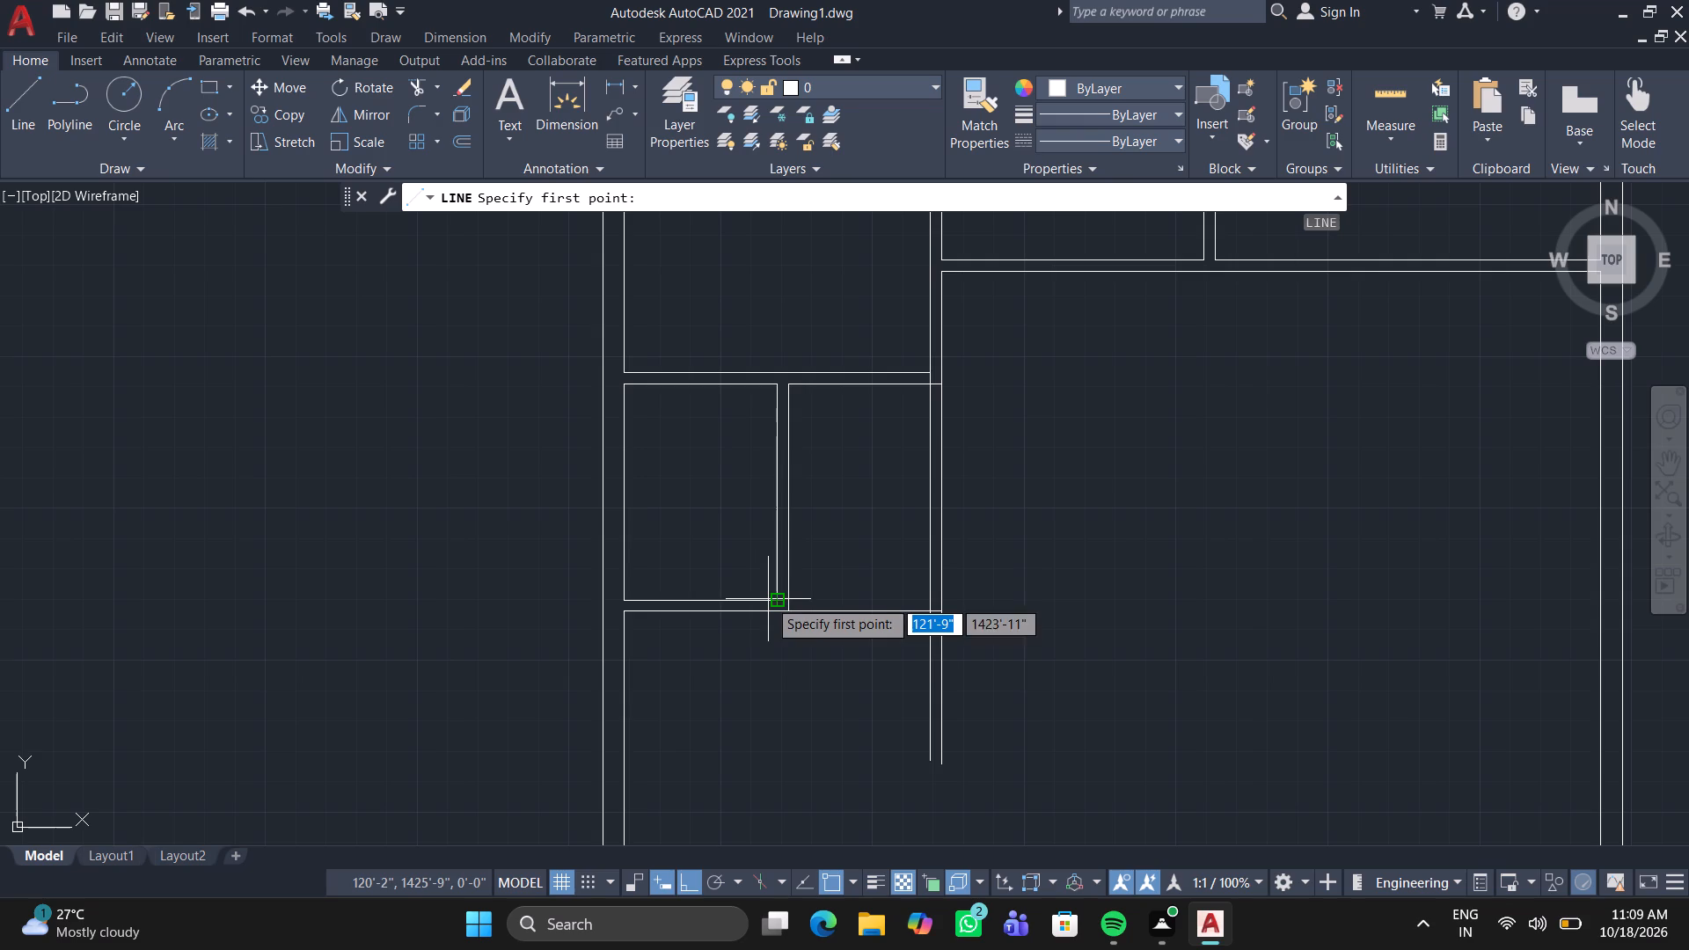
left_click(779, 599)
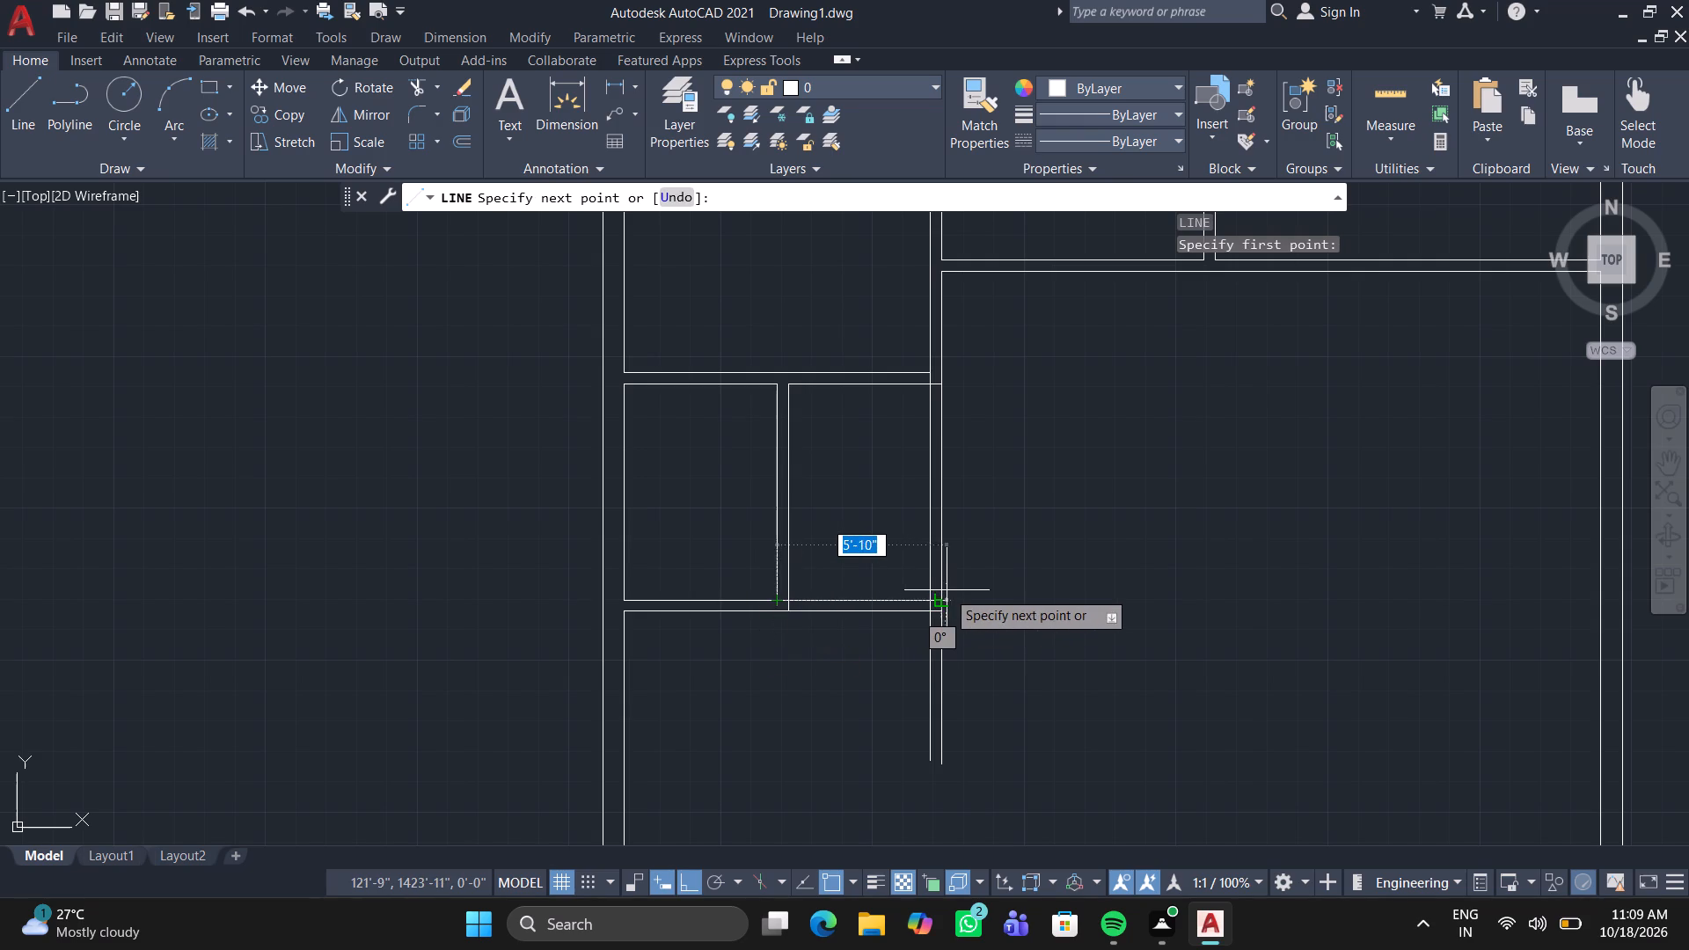
left_click(945, 597)
key("space")
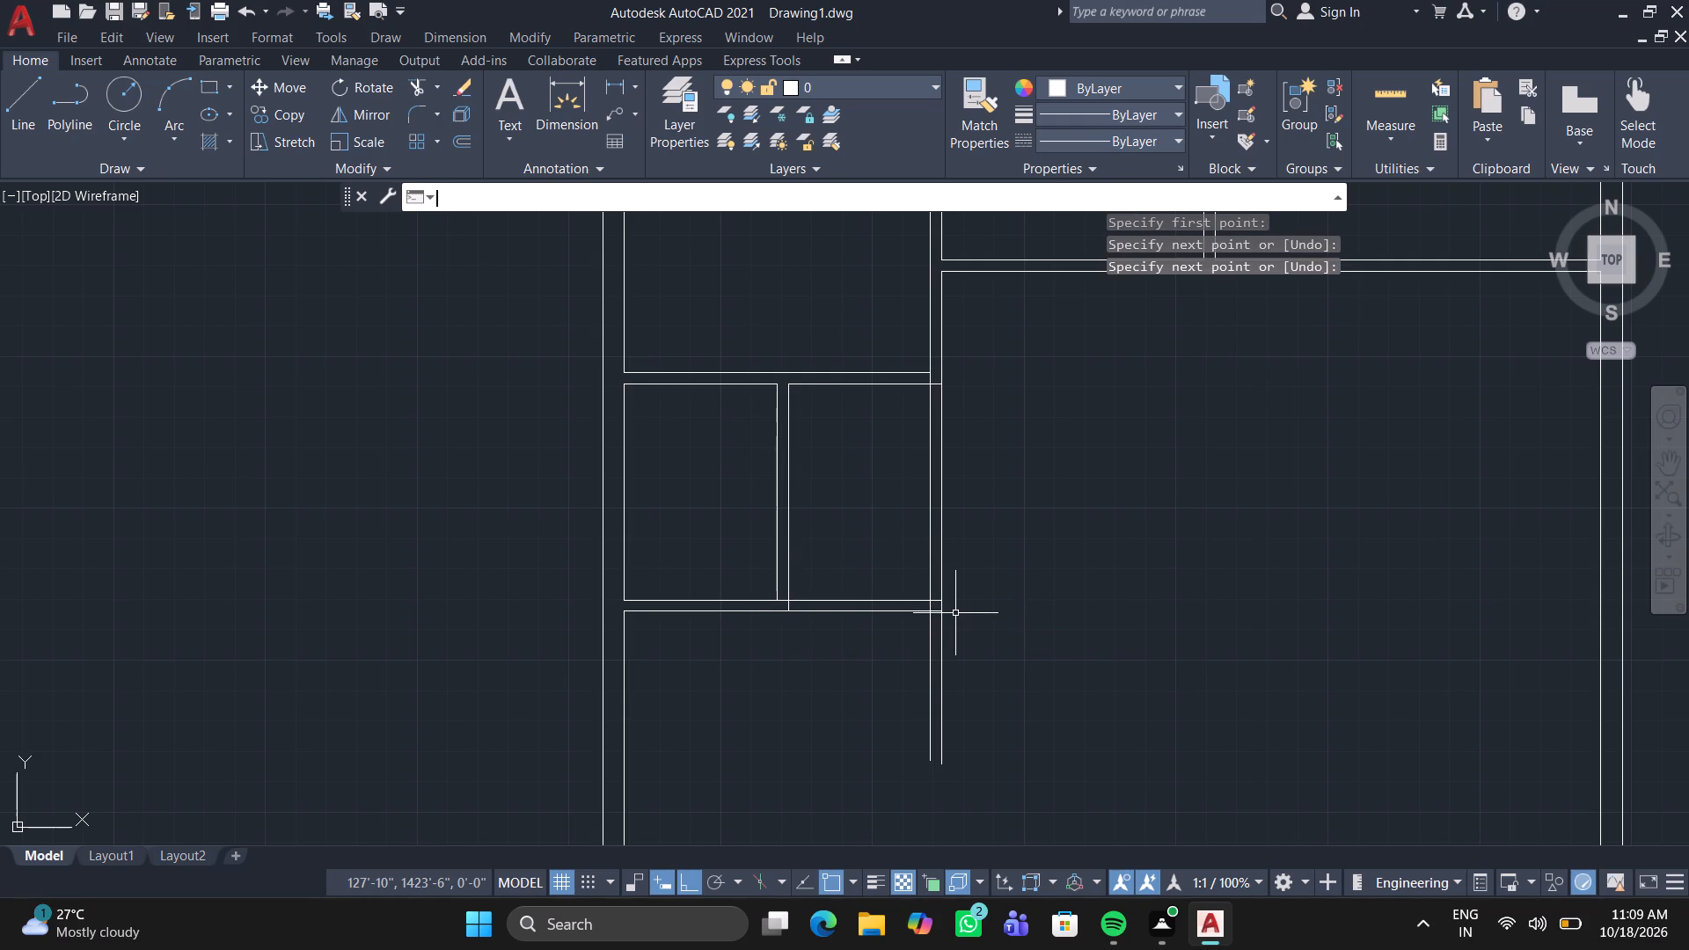
Trim the two new vertical wall lines where they extend below the small rooms' bottom wall.
left_click(414, 83)
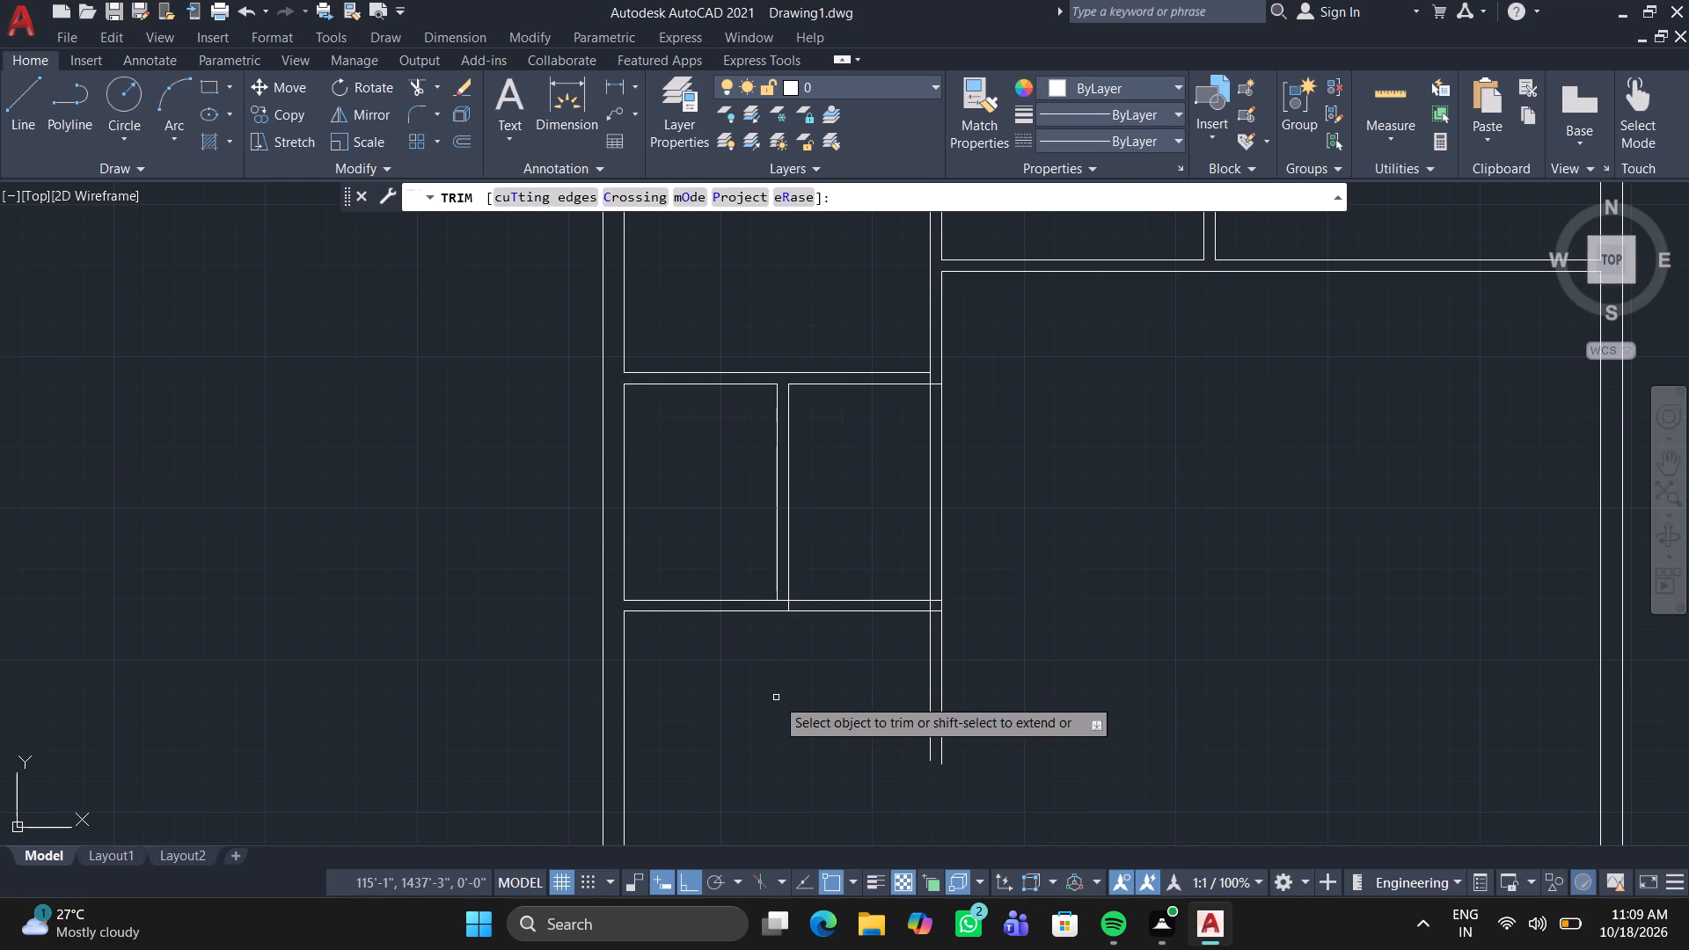
left_click(789, 698)
left_click(1196, 698)
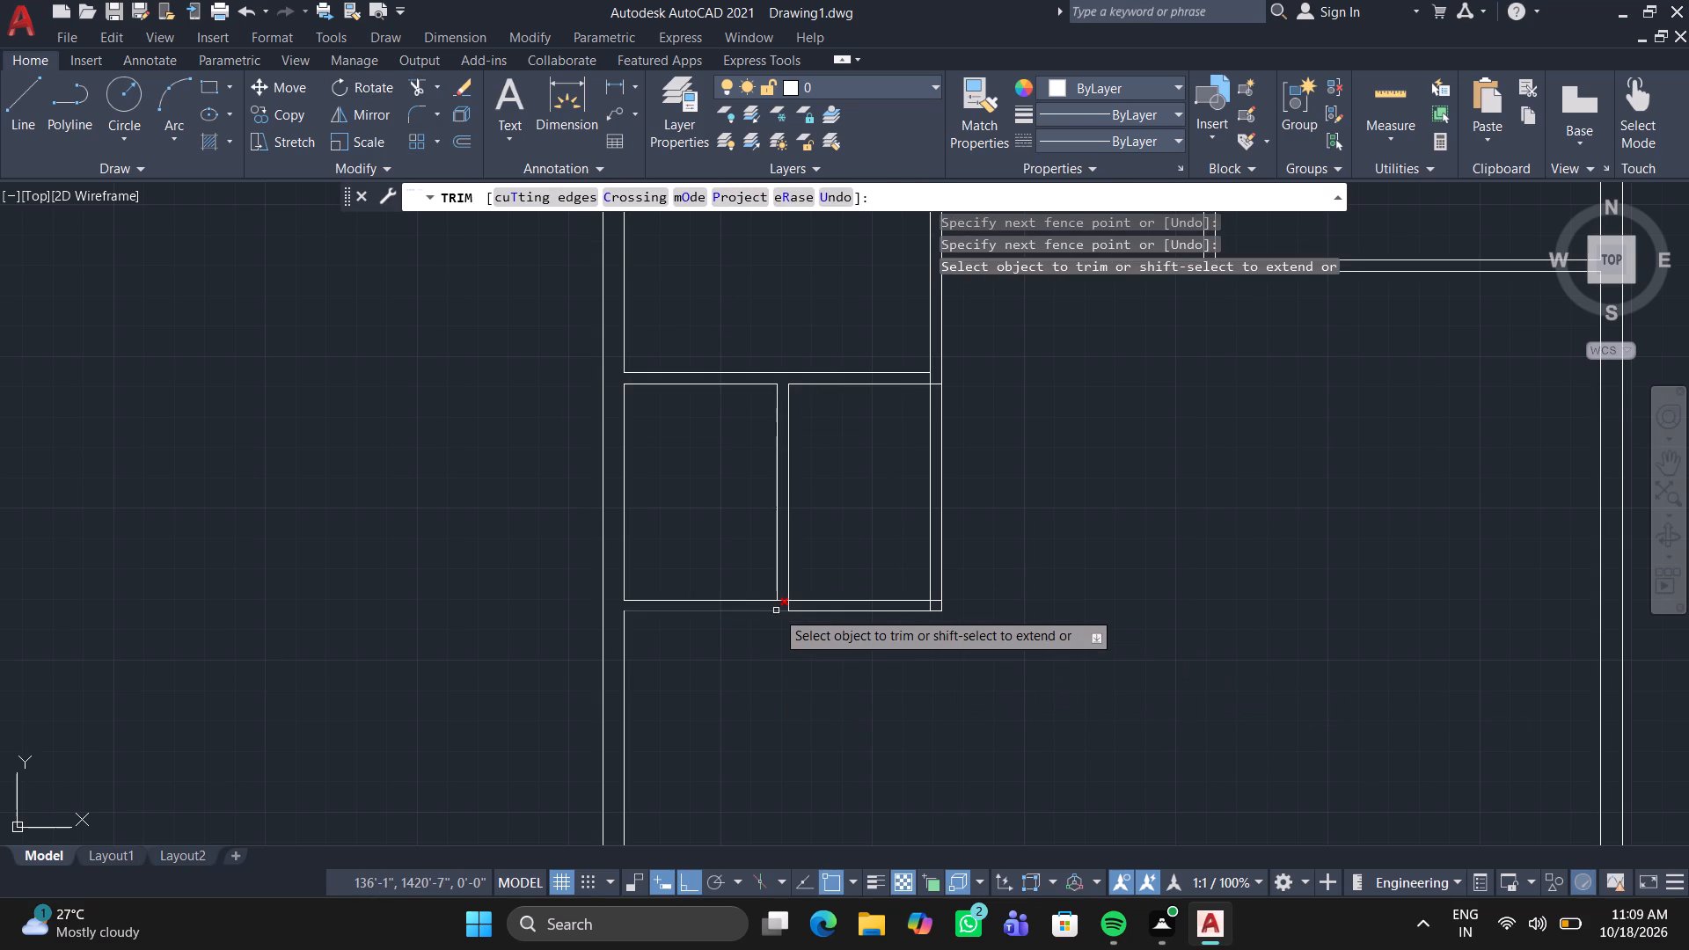
Trim the overlapping line segments where the partition between the two small rooms meets their bottom wall.
scroll(776, 605, "up", 5)
left_click(796, 566)
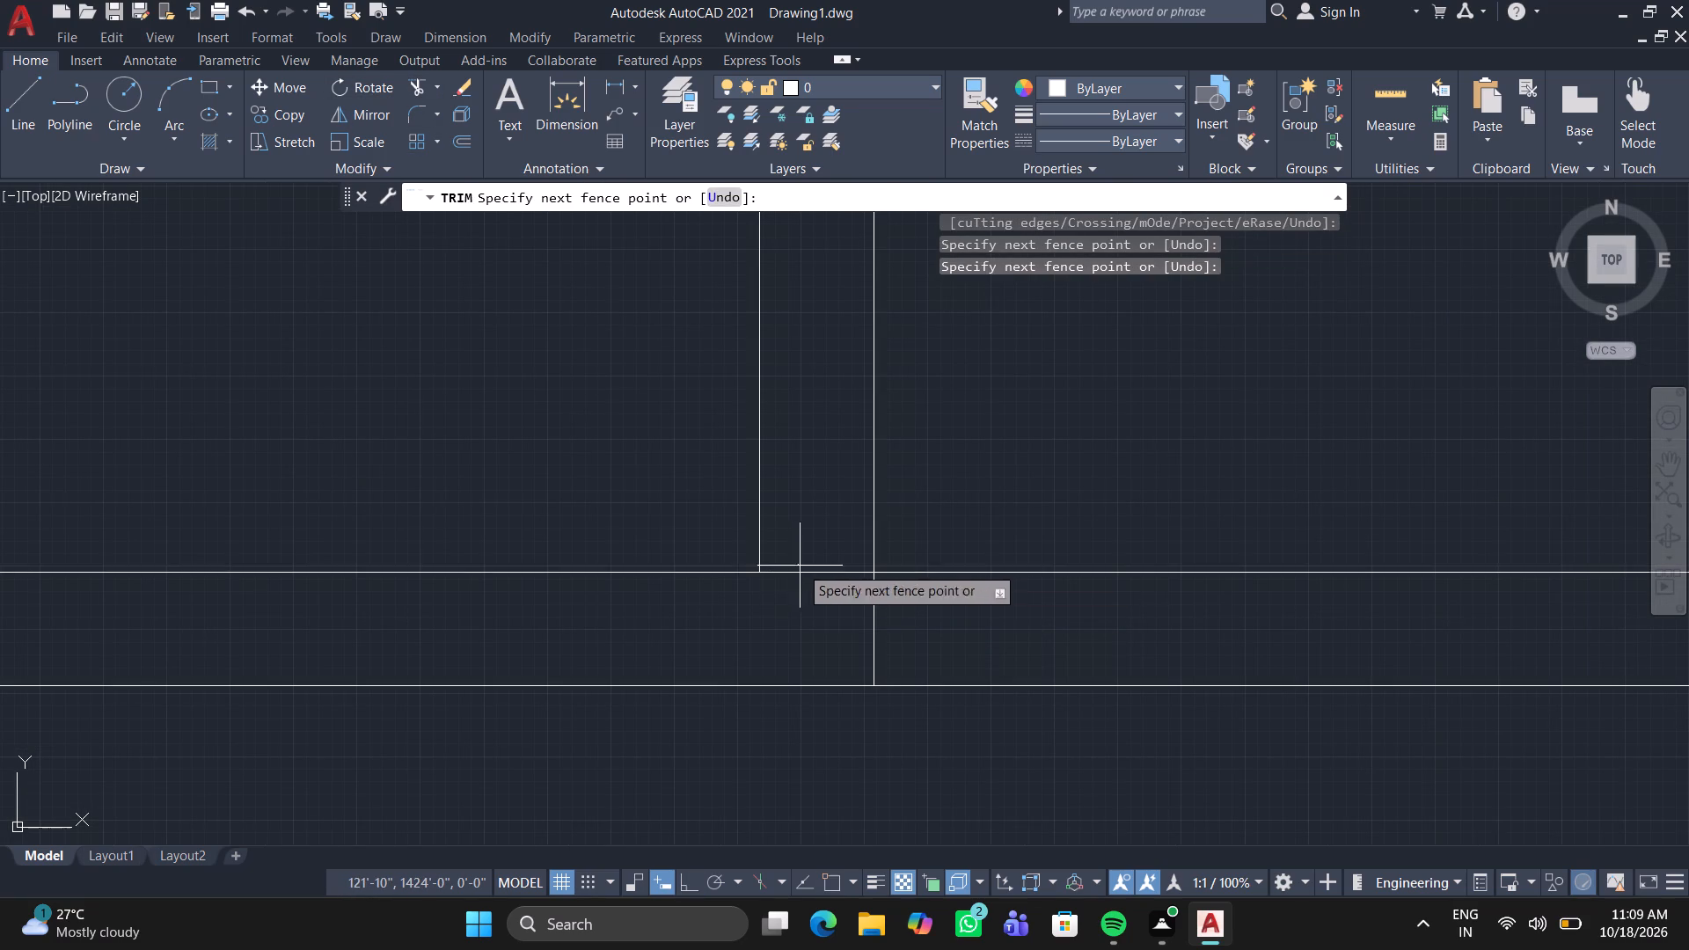
left_click(924, 647)
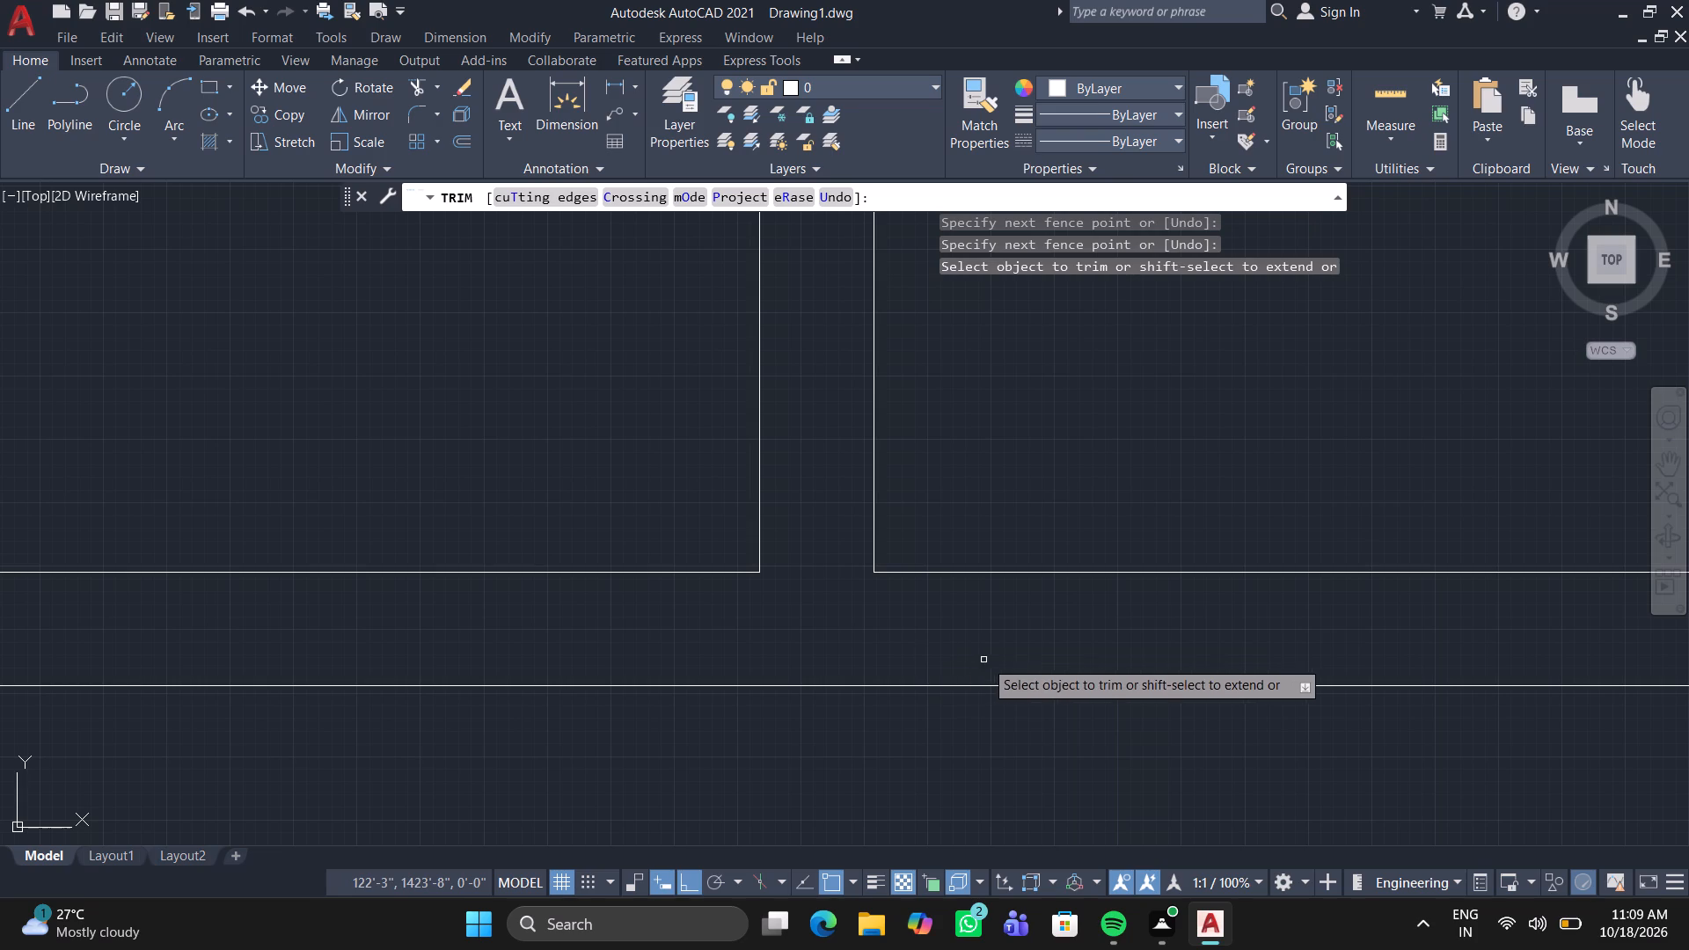
Trim the crossing wall lines inside the lower-right corner of the second small room.
scroll(1223, 664, "down", 4)
scroll(1039, 728, "down", 1)
middle_click_drag(1039, 728, 937, 737)
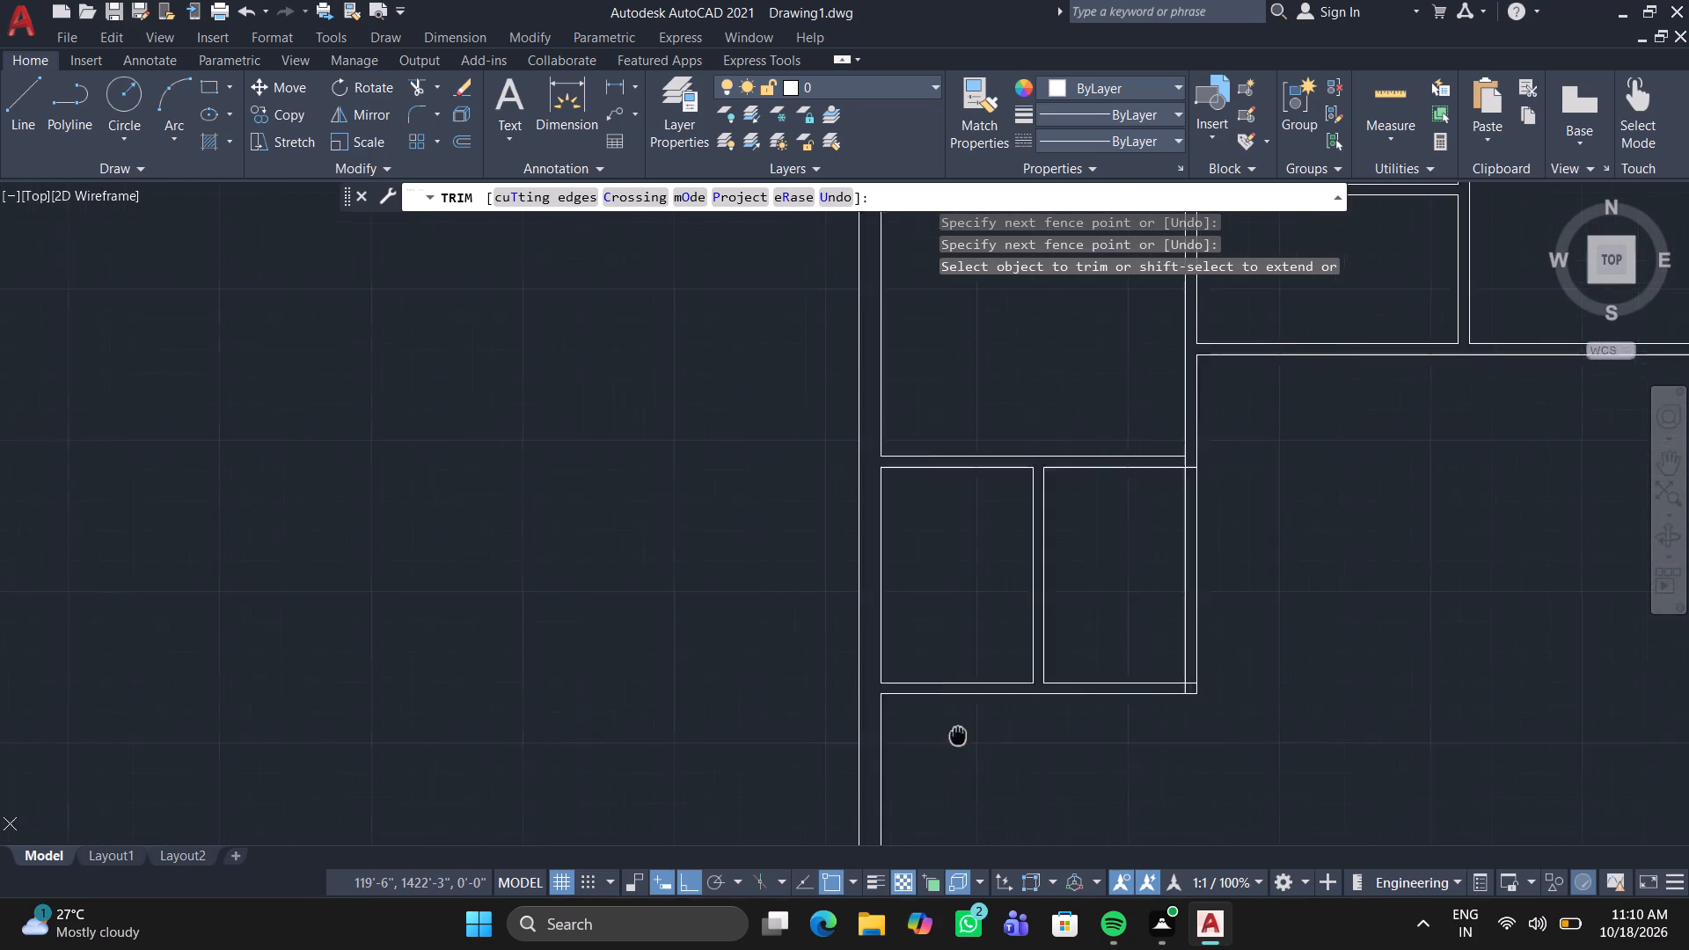
middle_click_drag(937, 737, 654, 758)
scroll(839, 710, "up", 4)
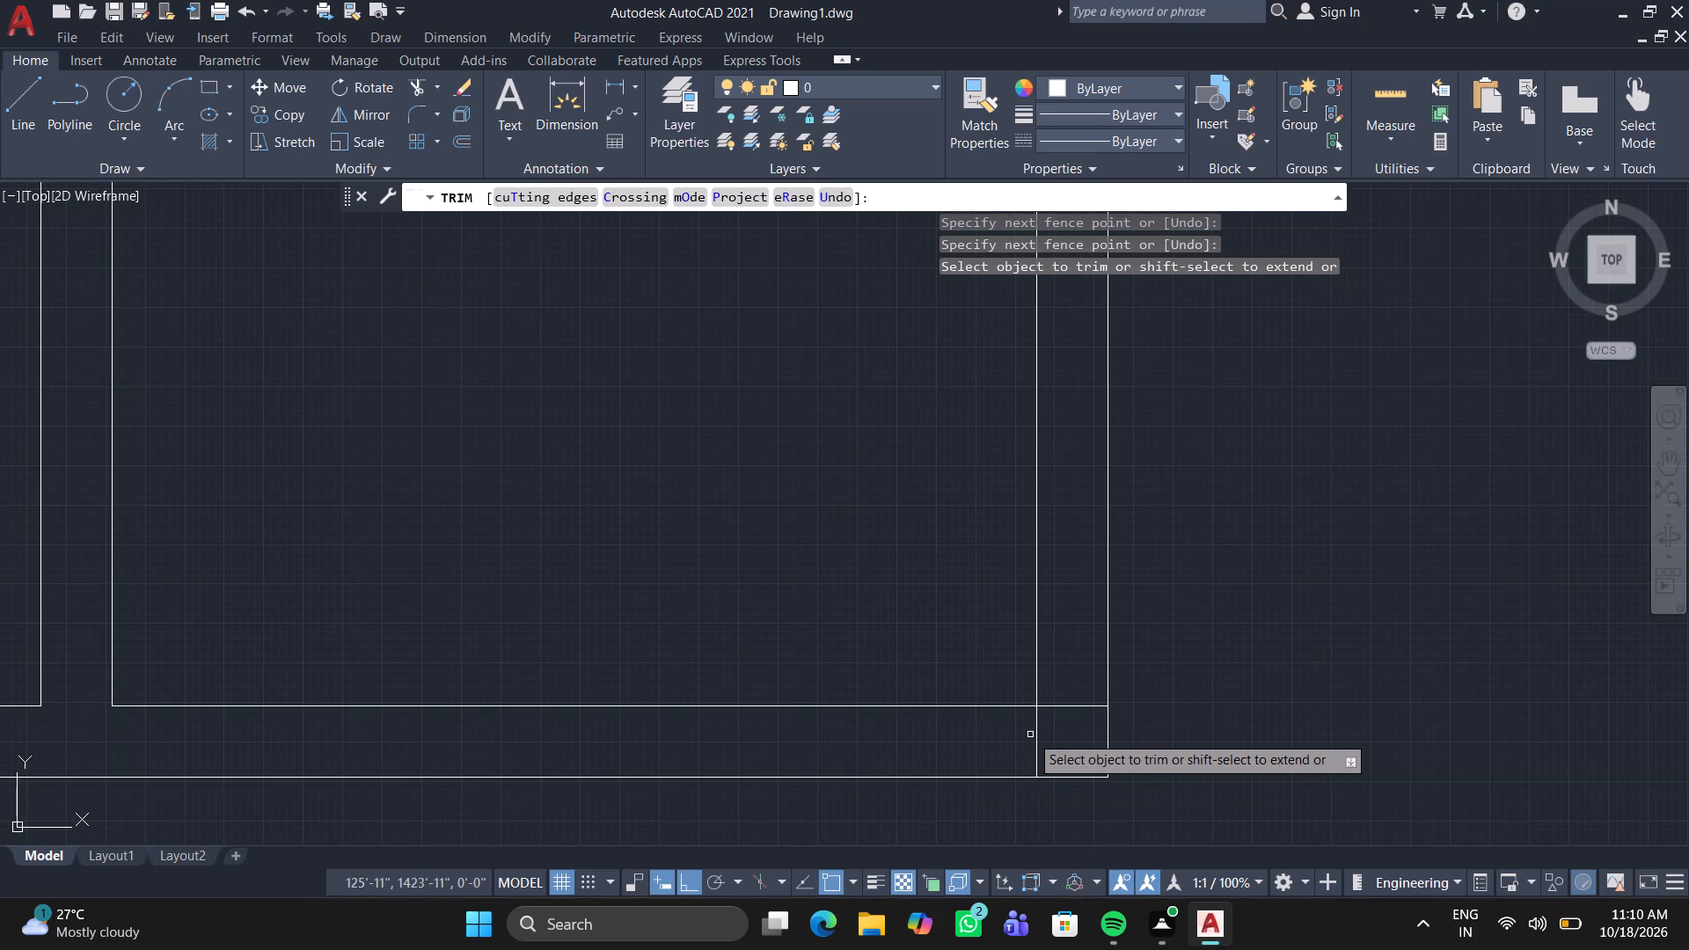
double_click(1030, 734)
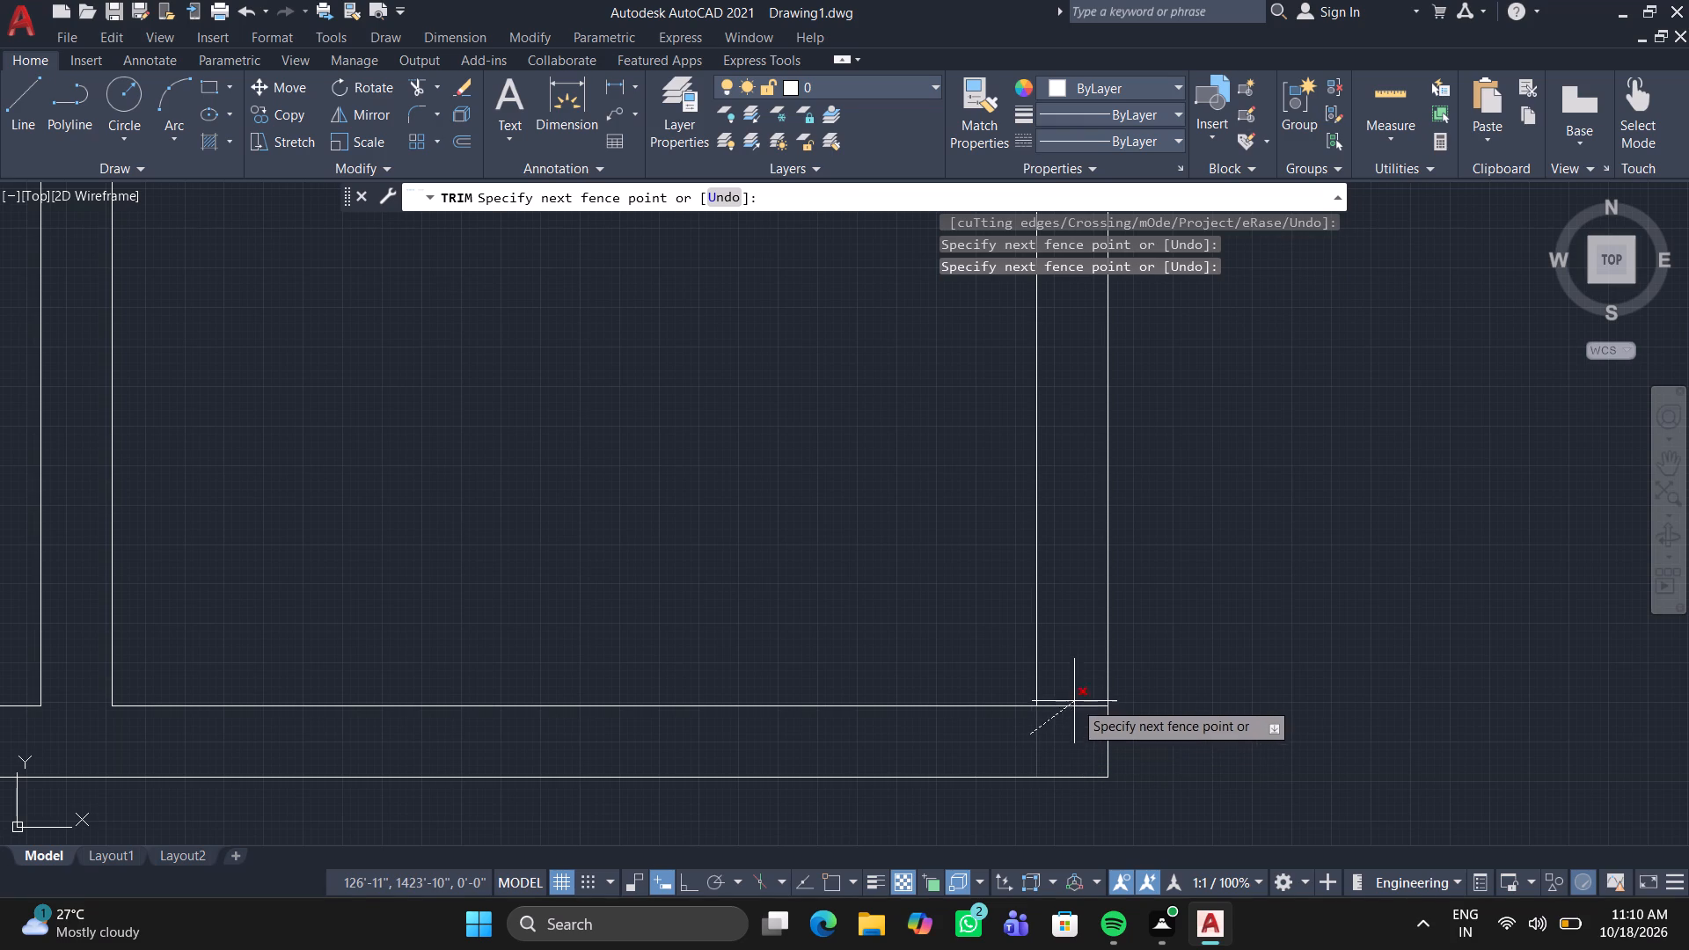
left_click(1075, 698)
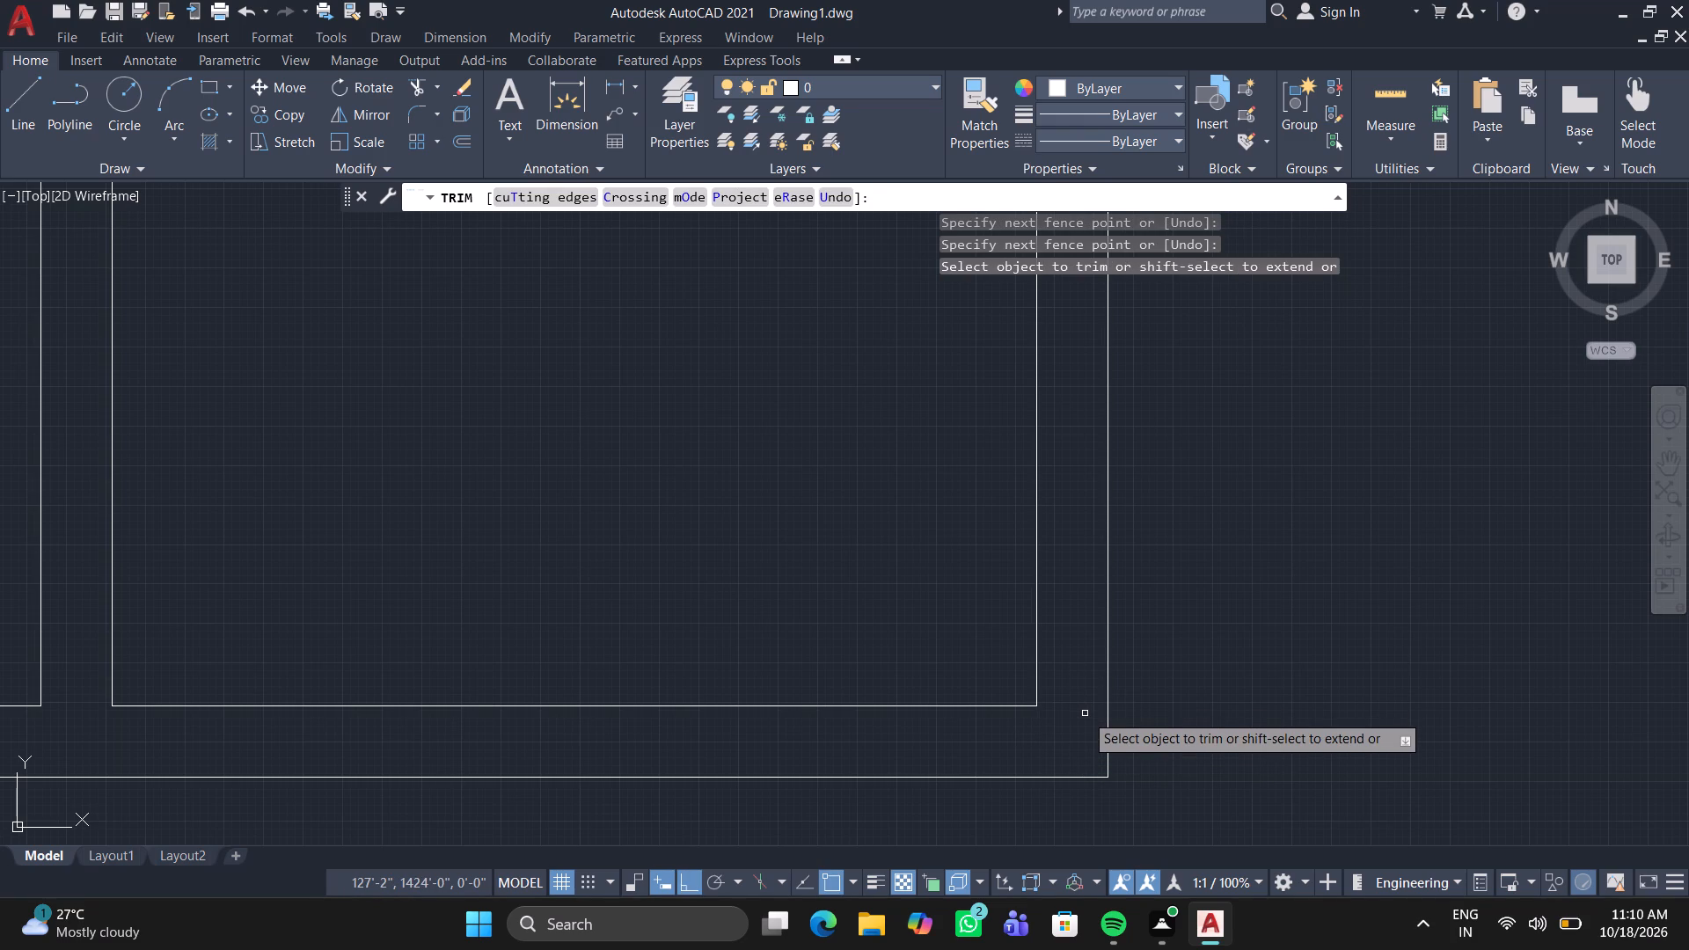
Trim the wall lines crossing at the second small room's upper-right corner, where the horizontal wall meets the vertical wall.
scroll(1186, 706, "down", 2)
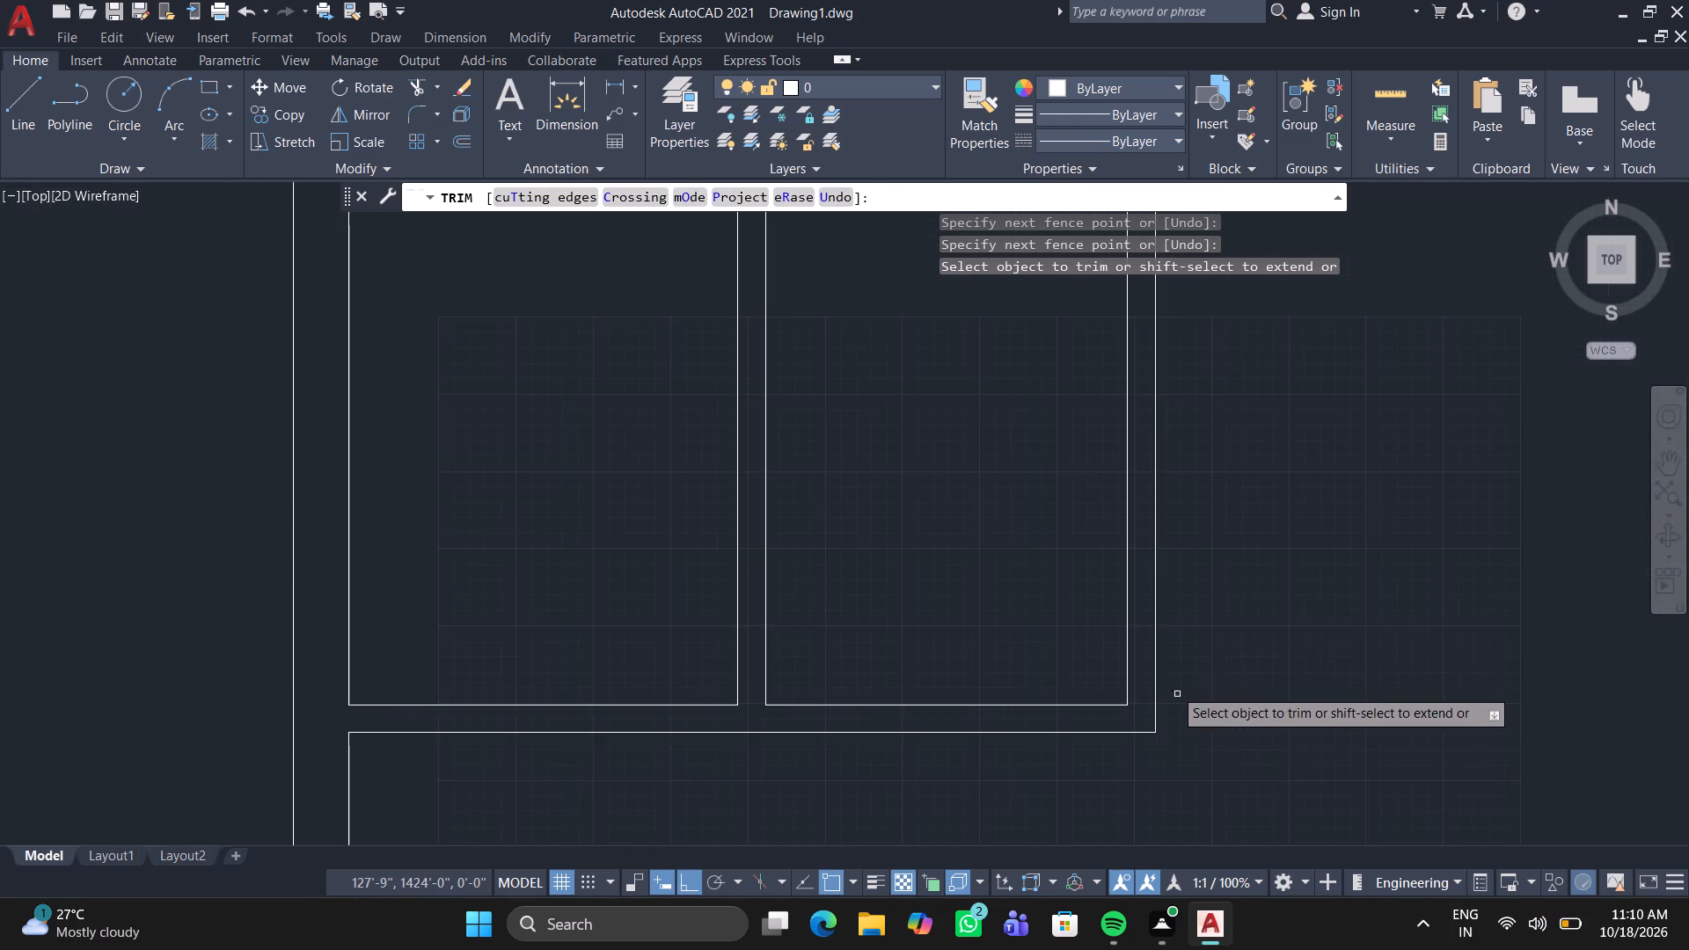
scroll(1218, 588, "down", 3)
middle_click_drag(1326, 475, 1308, 623)
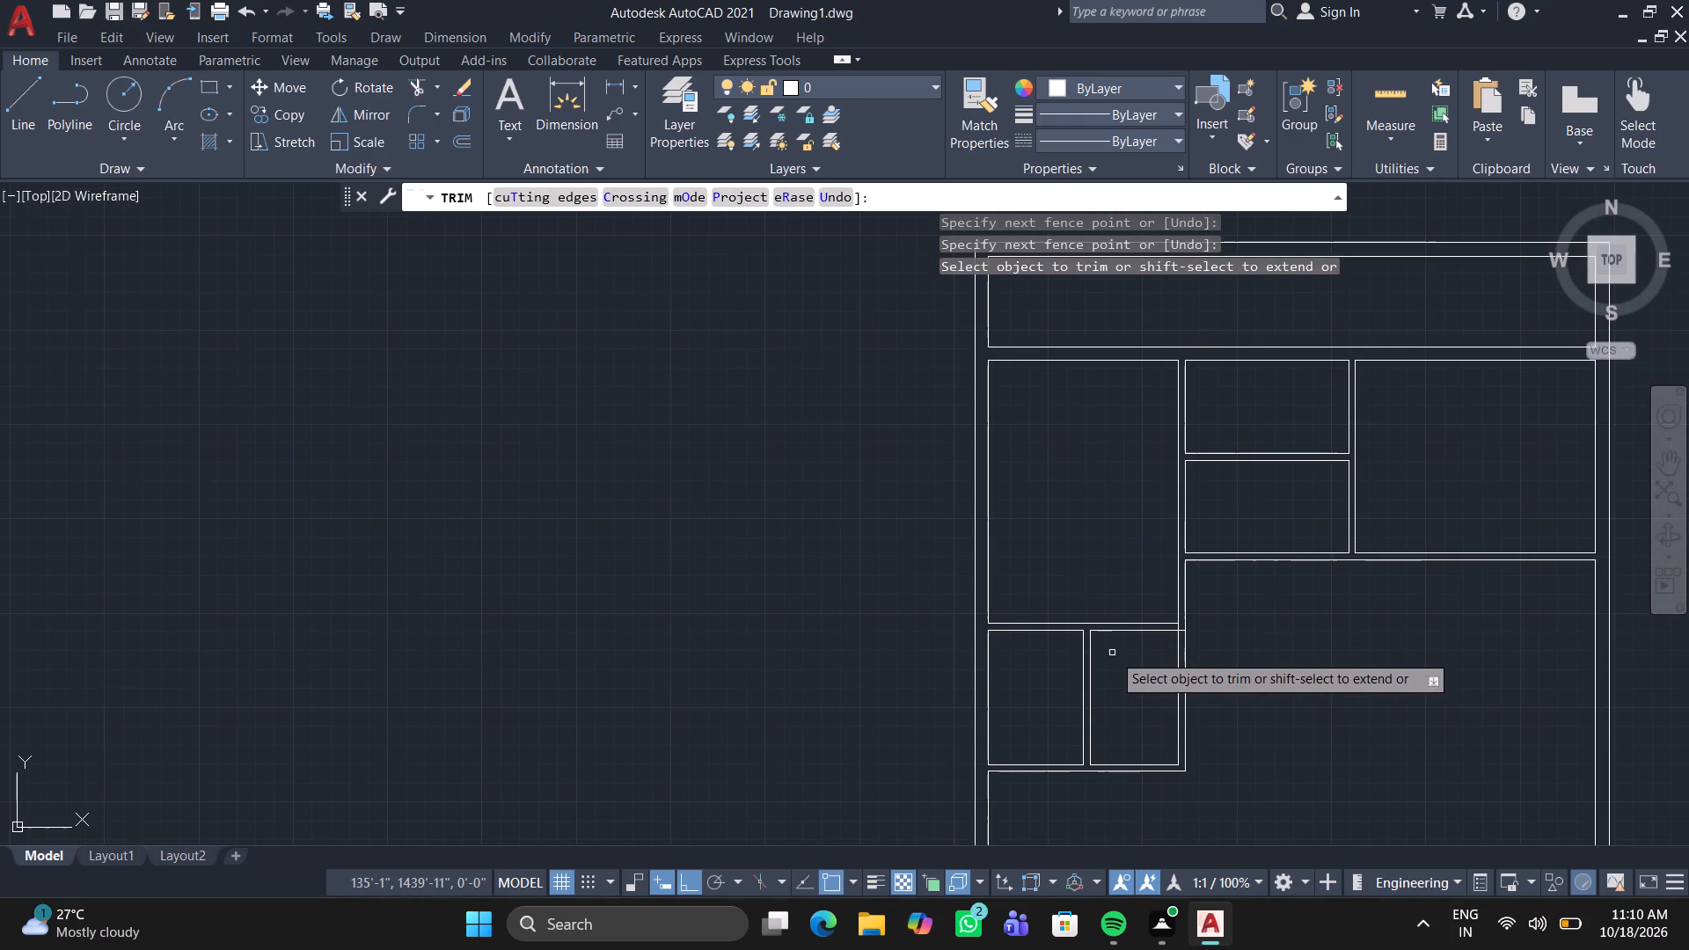
scroll(1159, 656, "up", 4)
left_click(1290, 468)
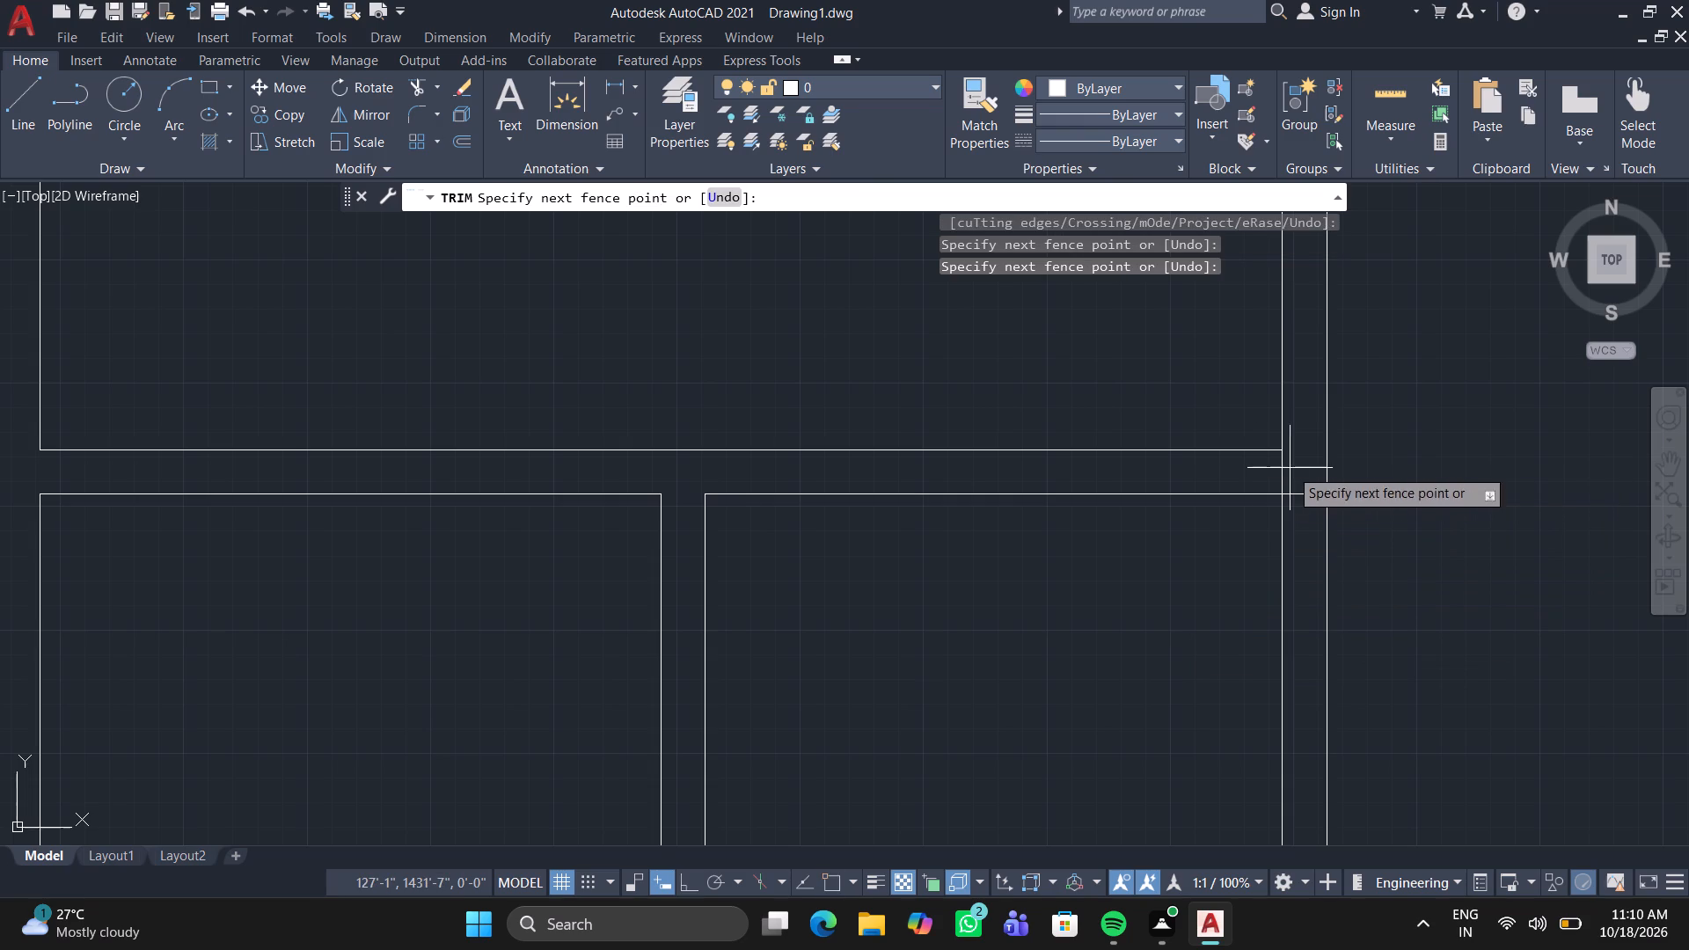
left_click(1226, 469)
left_click(1294, 497)
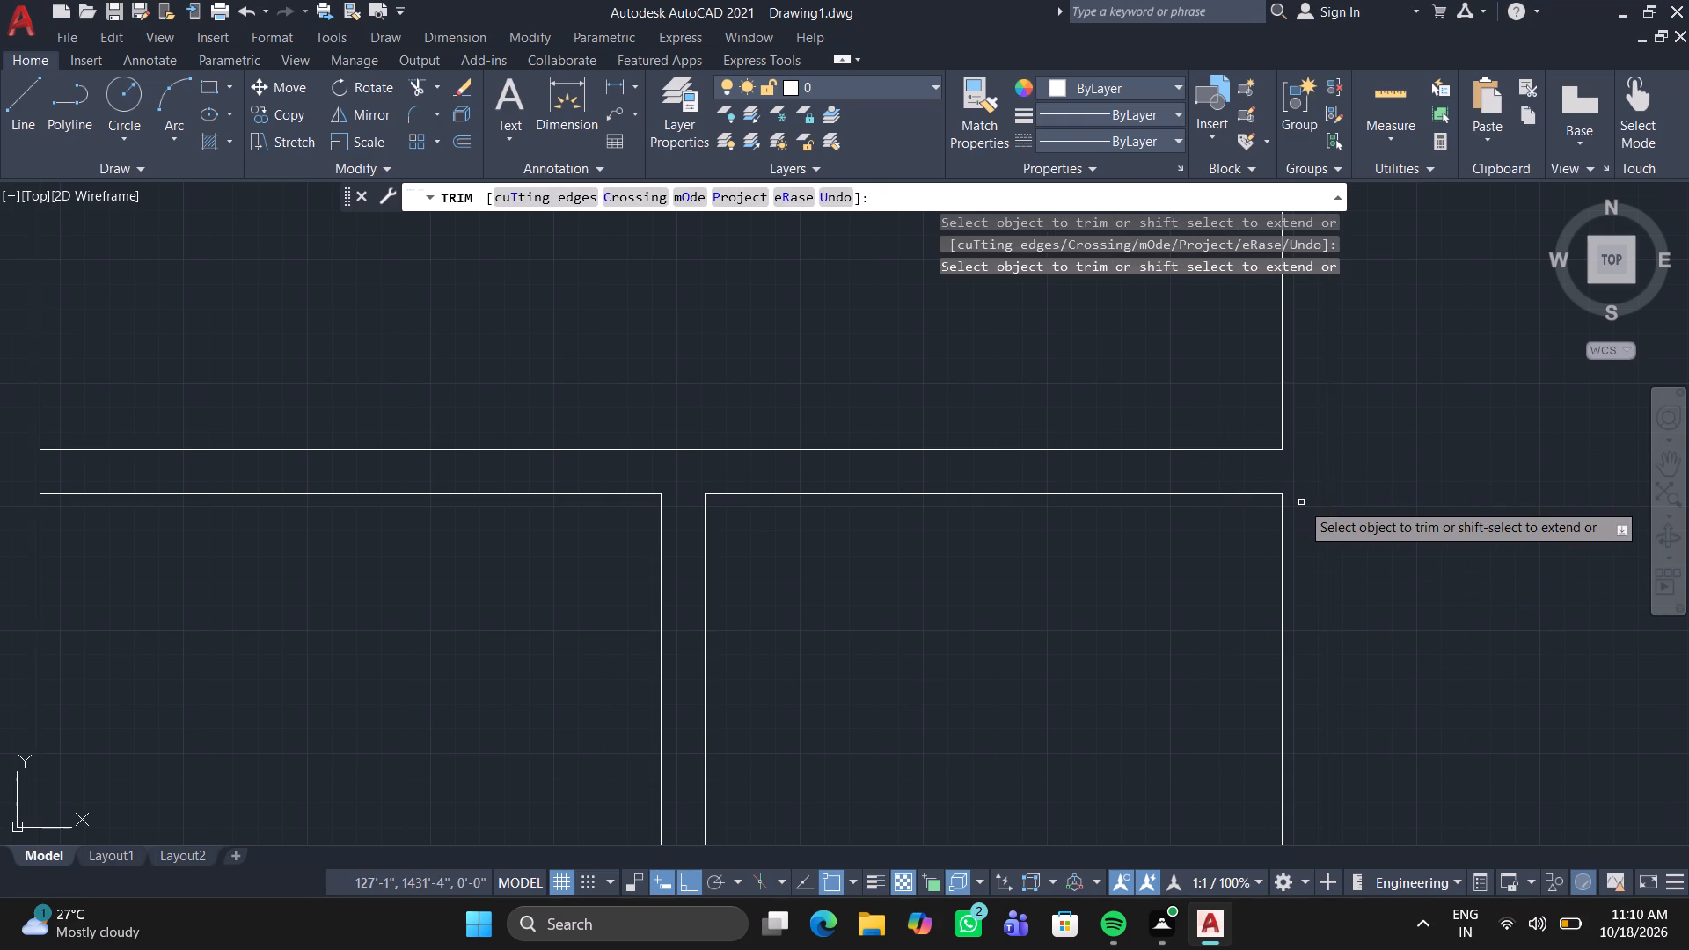
key("space")
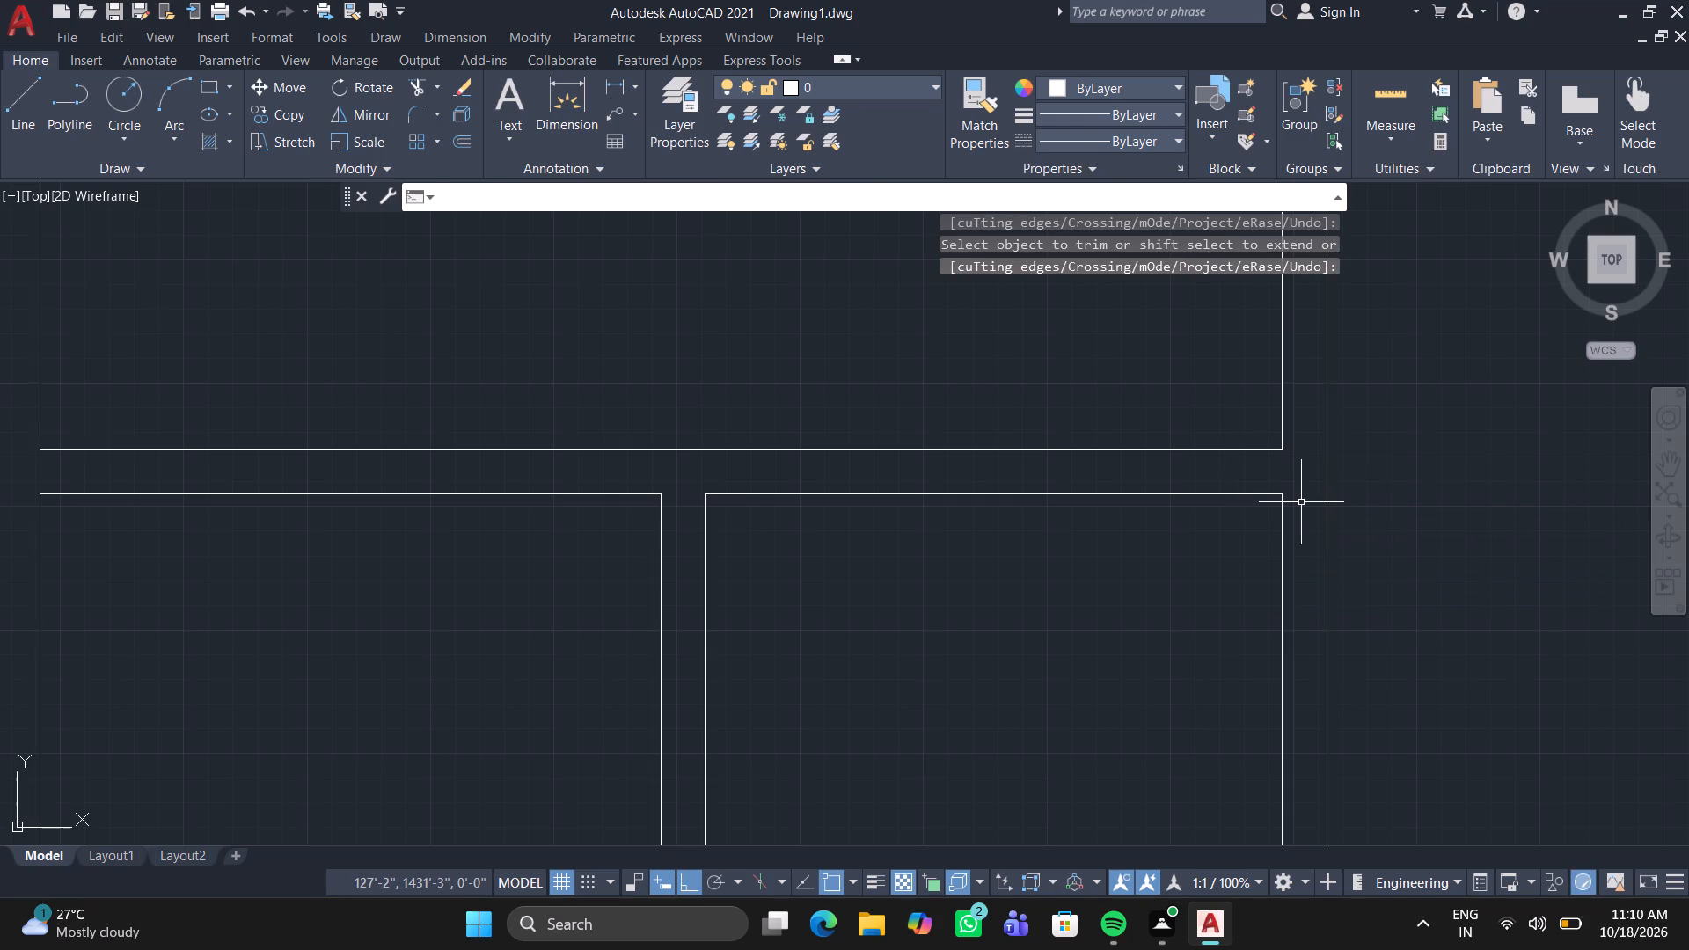
Offset the inner line of the right outer wall by 10'1.5" into the house.
scroll(1241, 541, "down", 2)
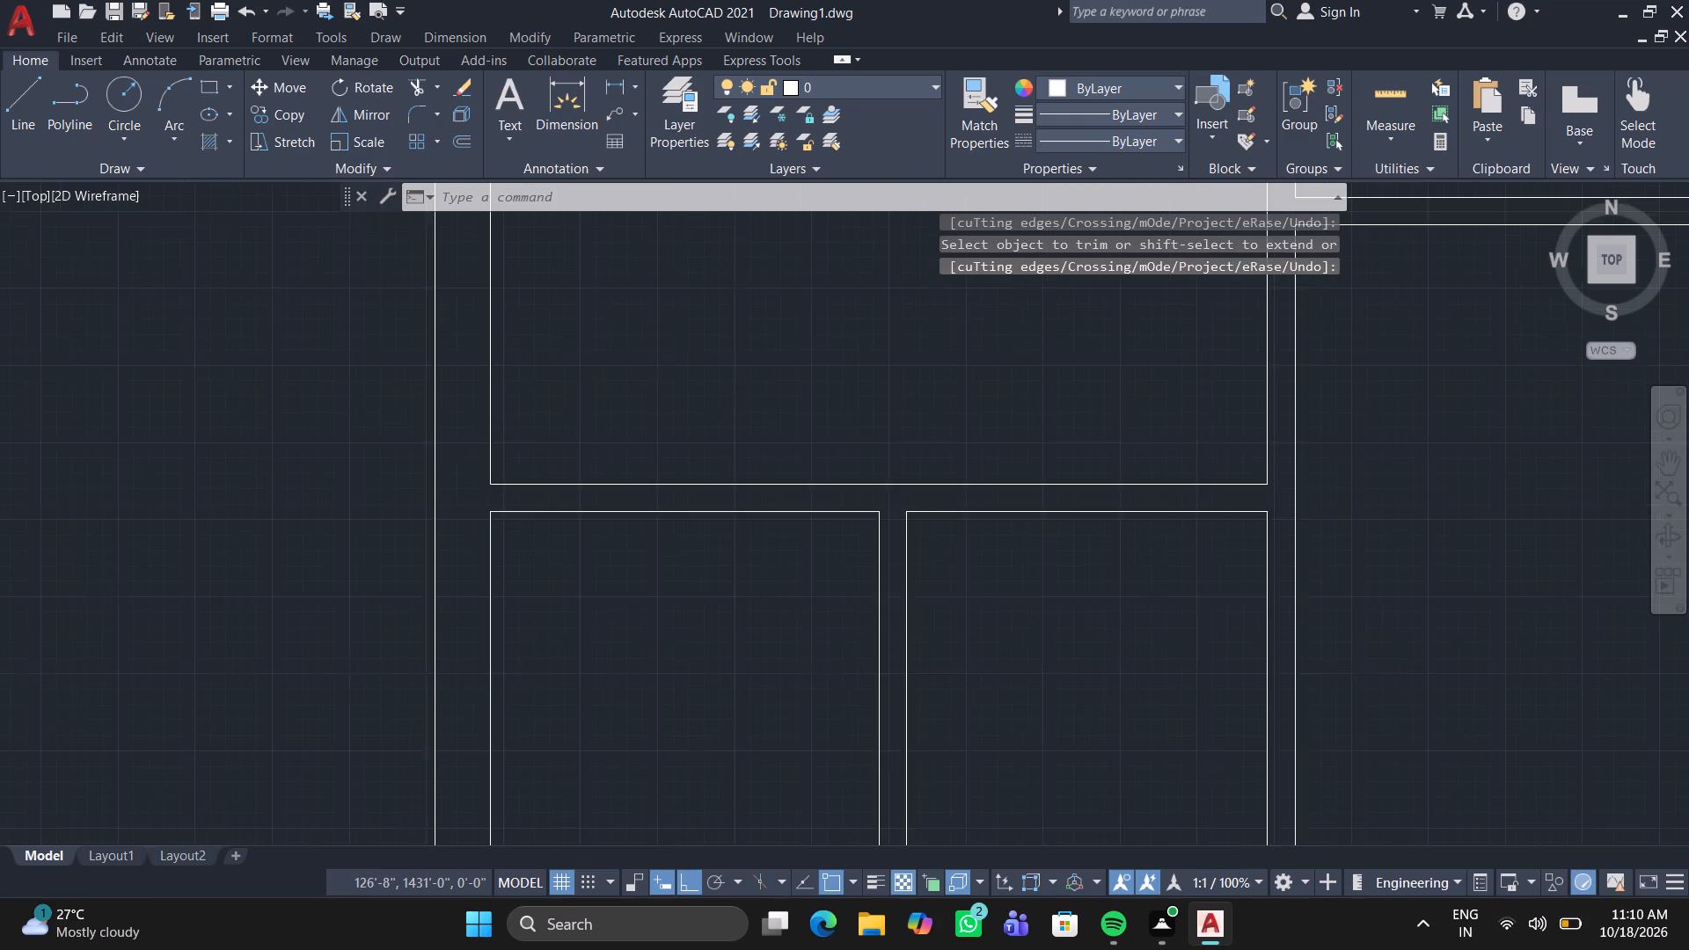
scroll(1241, 541, "down", 3)
middle_click_drag(1348, 574, 693, 499)
middle_click(688, 499)
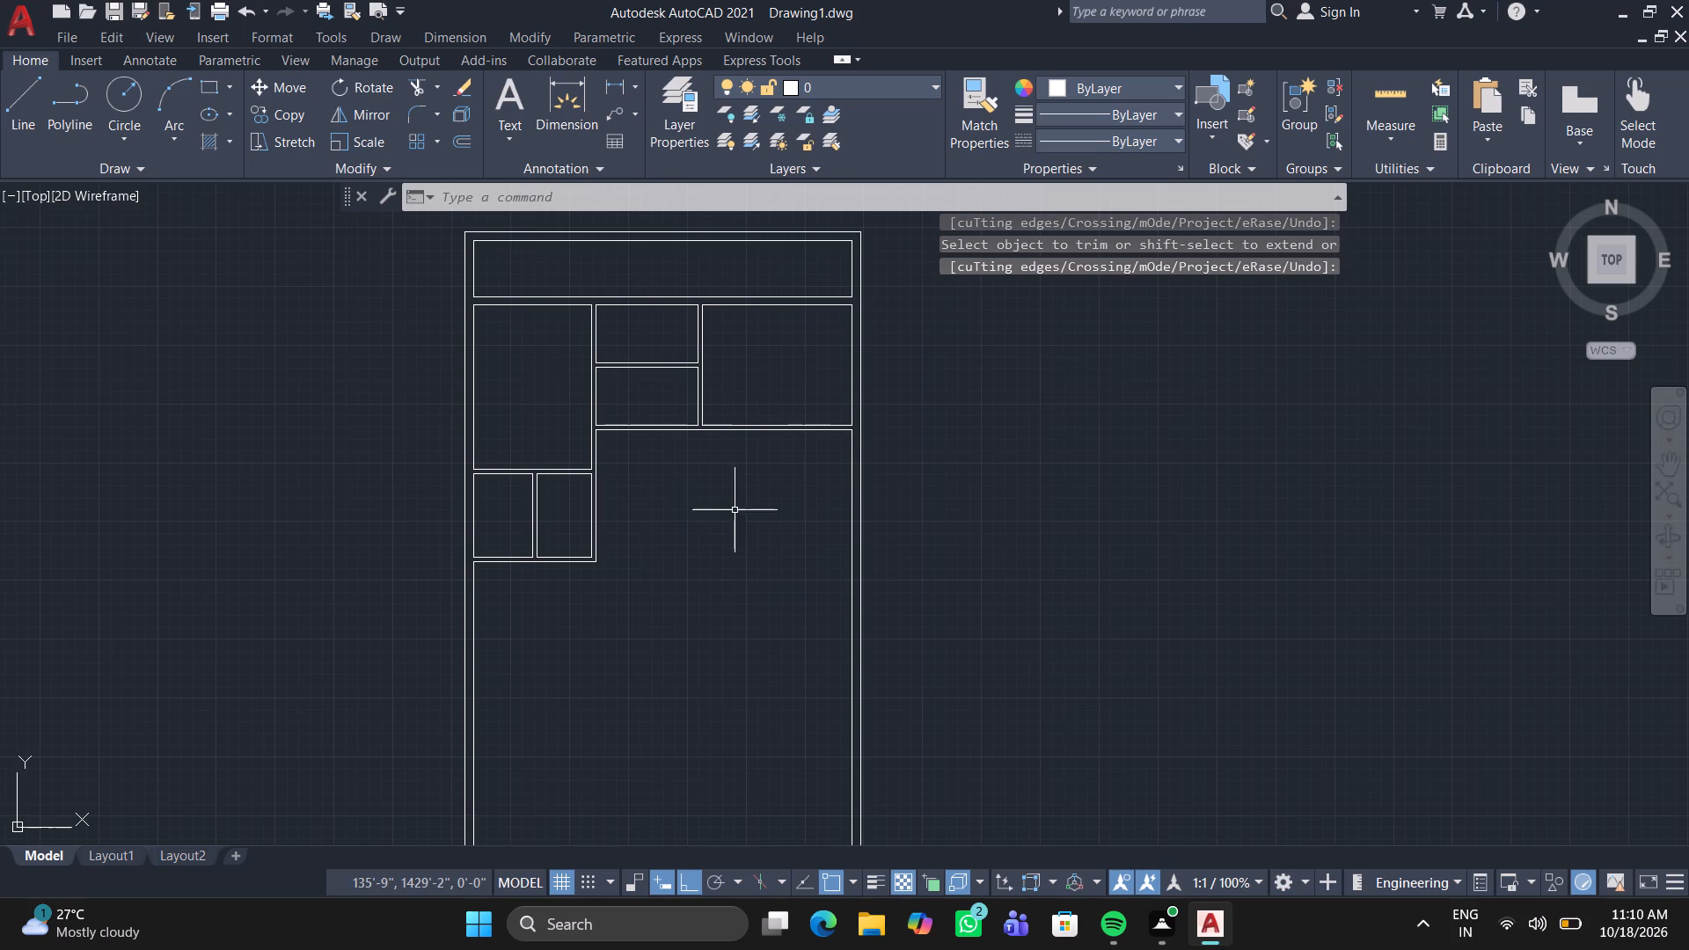
scroll(815, 449, "up", 2)
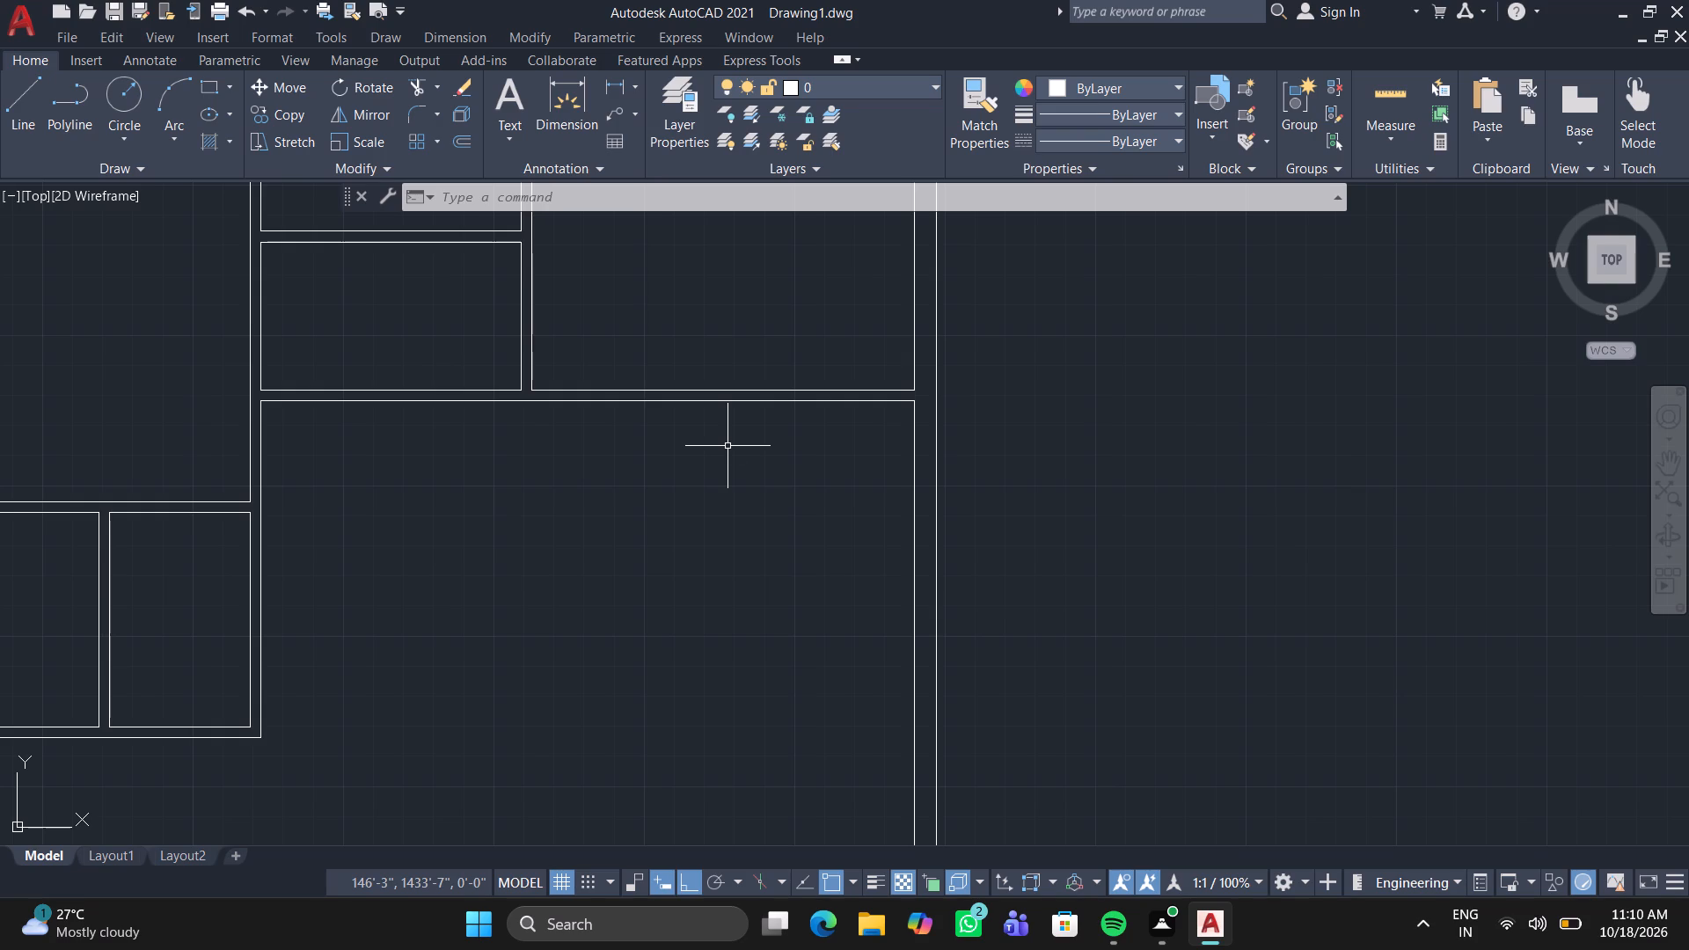
key("o")
key("Return")
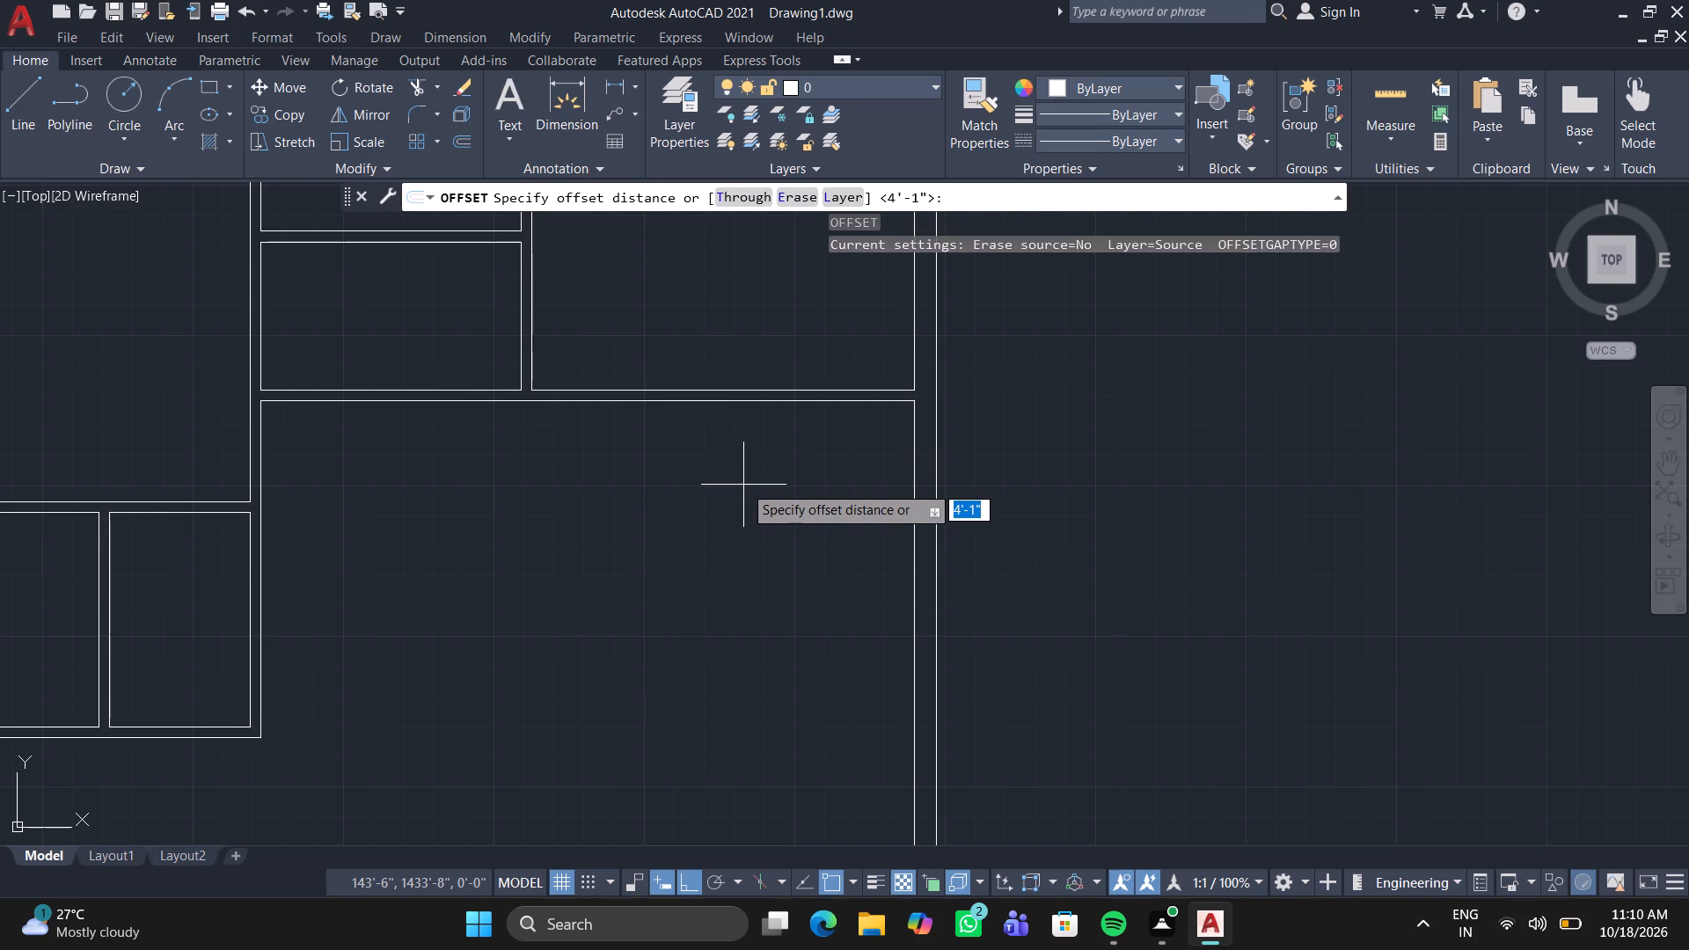
middle_click_drag(743, 485, 771, 407)
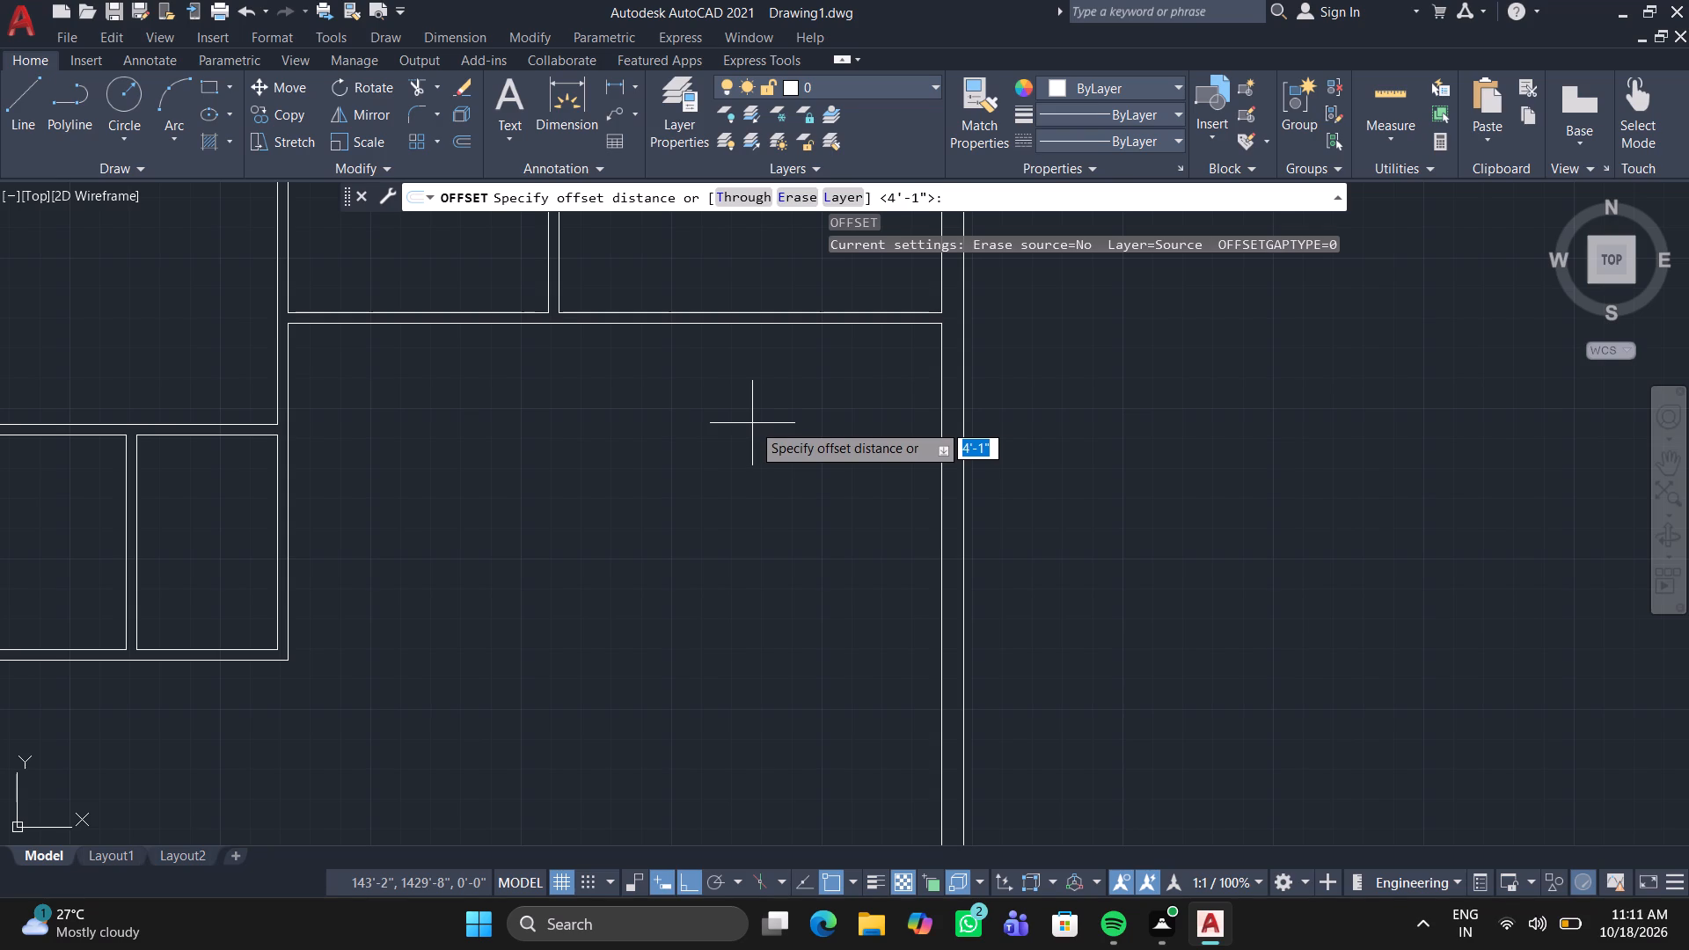
key("1")
key("0")
key("semicolon")
key("BackSpace")
key("apostrophe")
type("1.5")
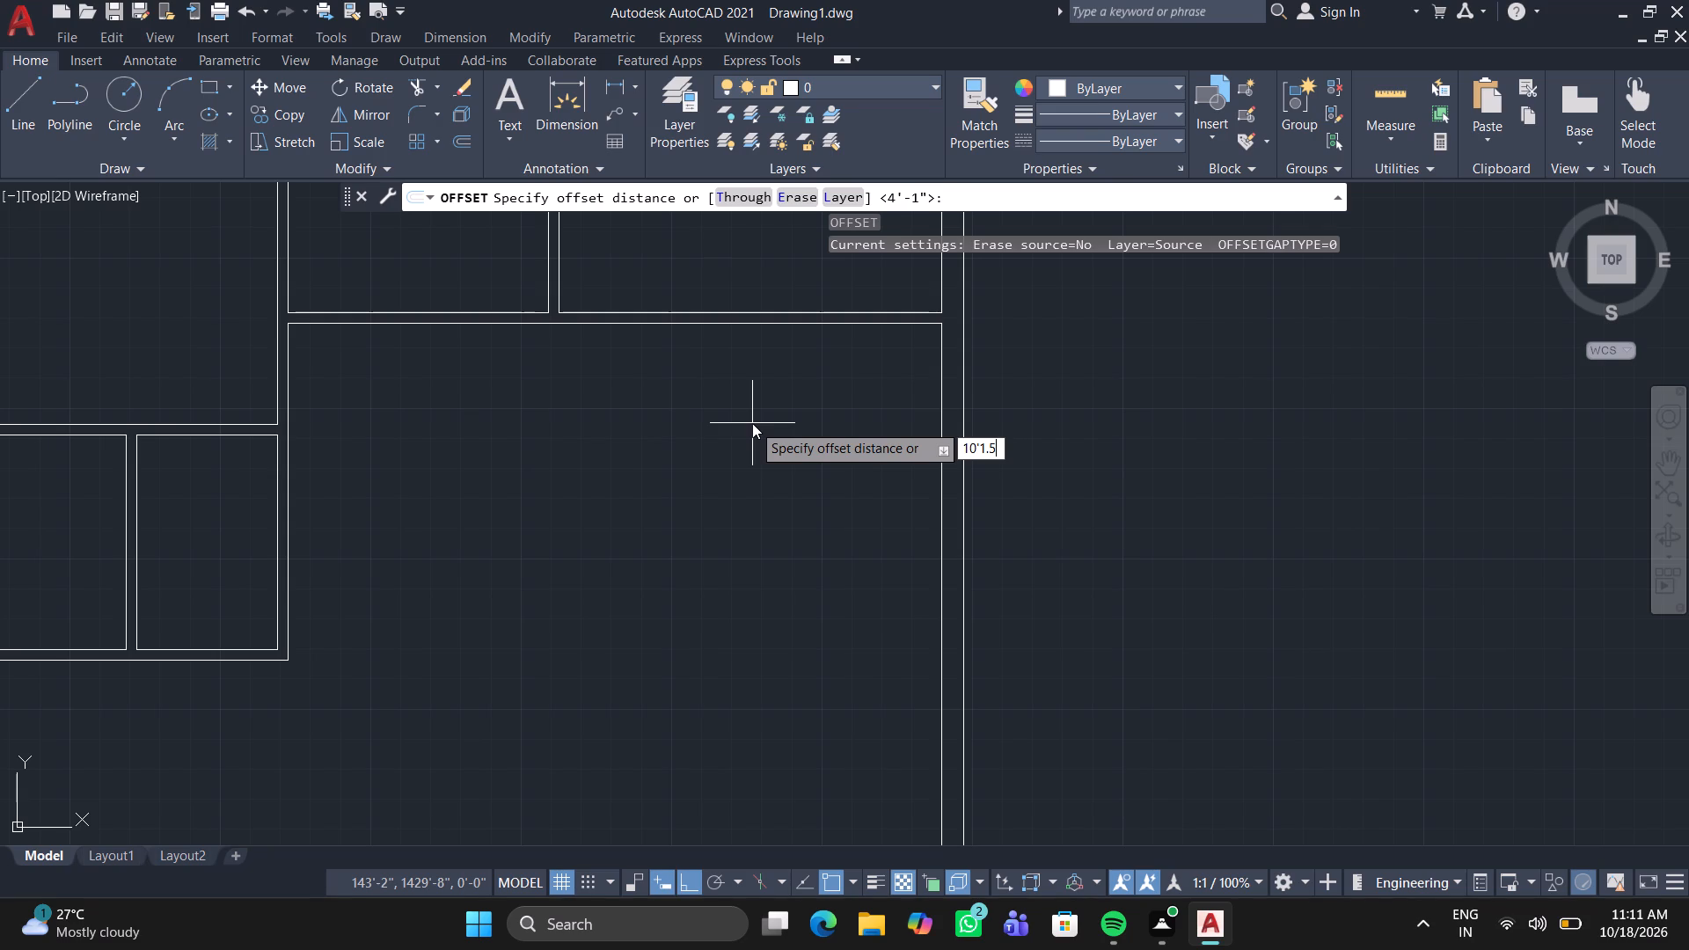
key("Return")
left_click(940, 421)
left_click(752, 428)
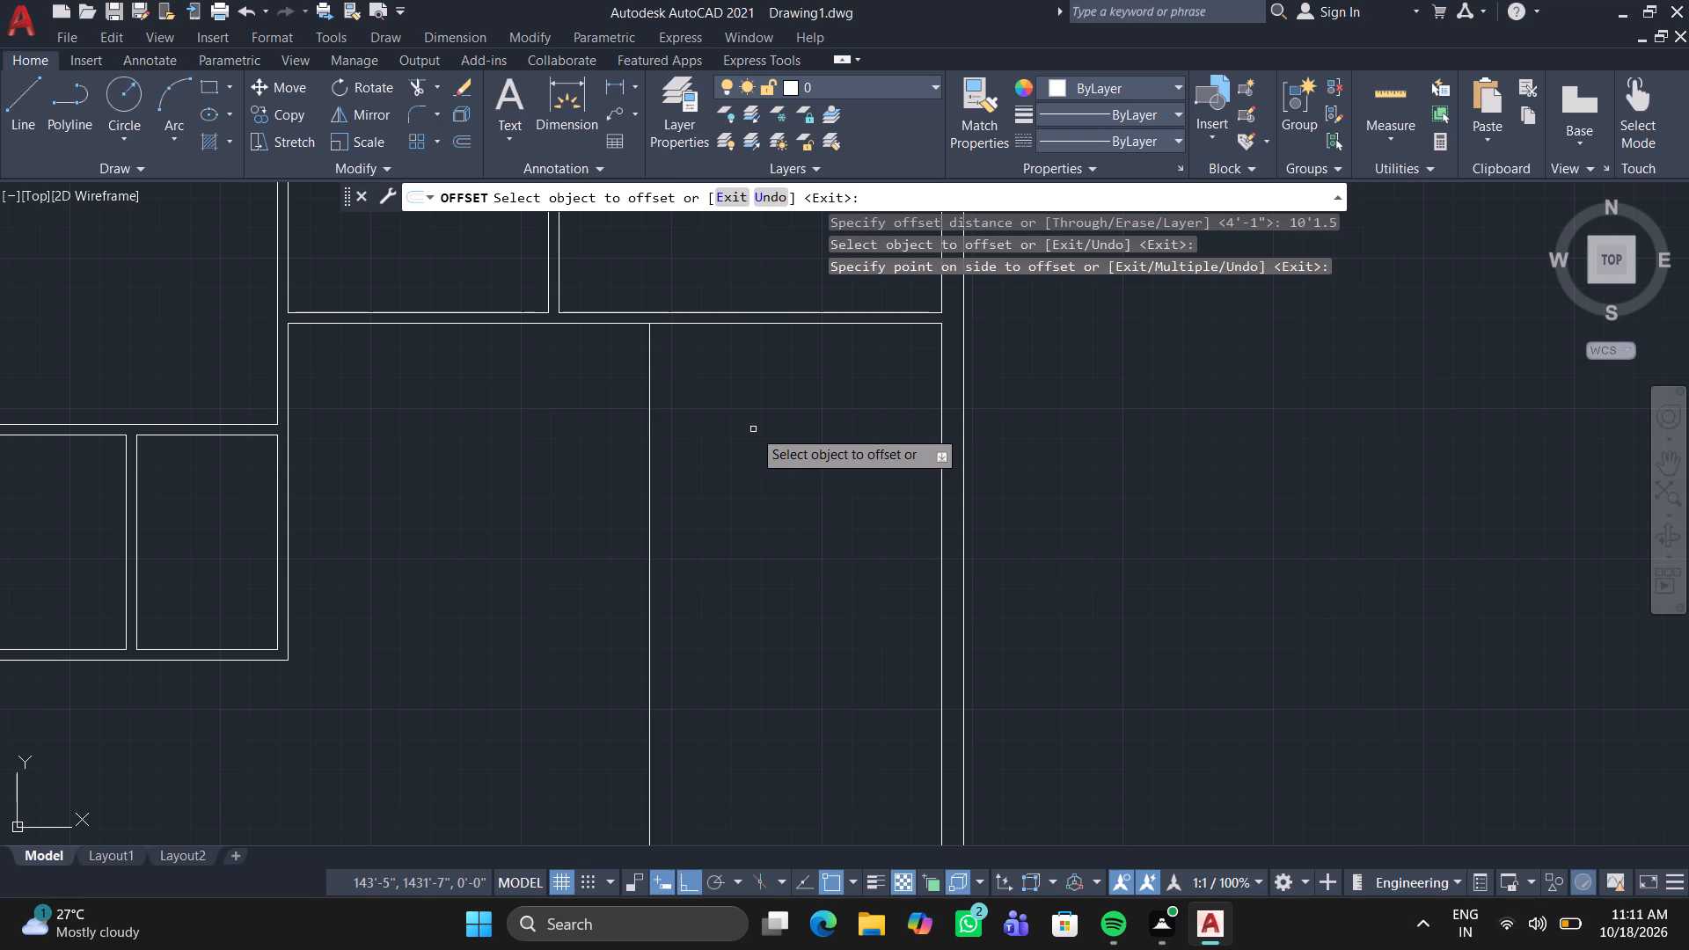
key("space")
Offset the new vertical line 4.5" to the left to form the interior wall's thickness.
key("space")
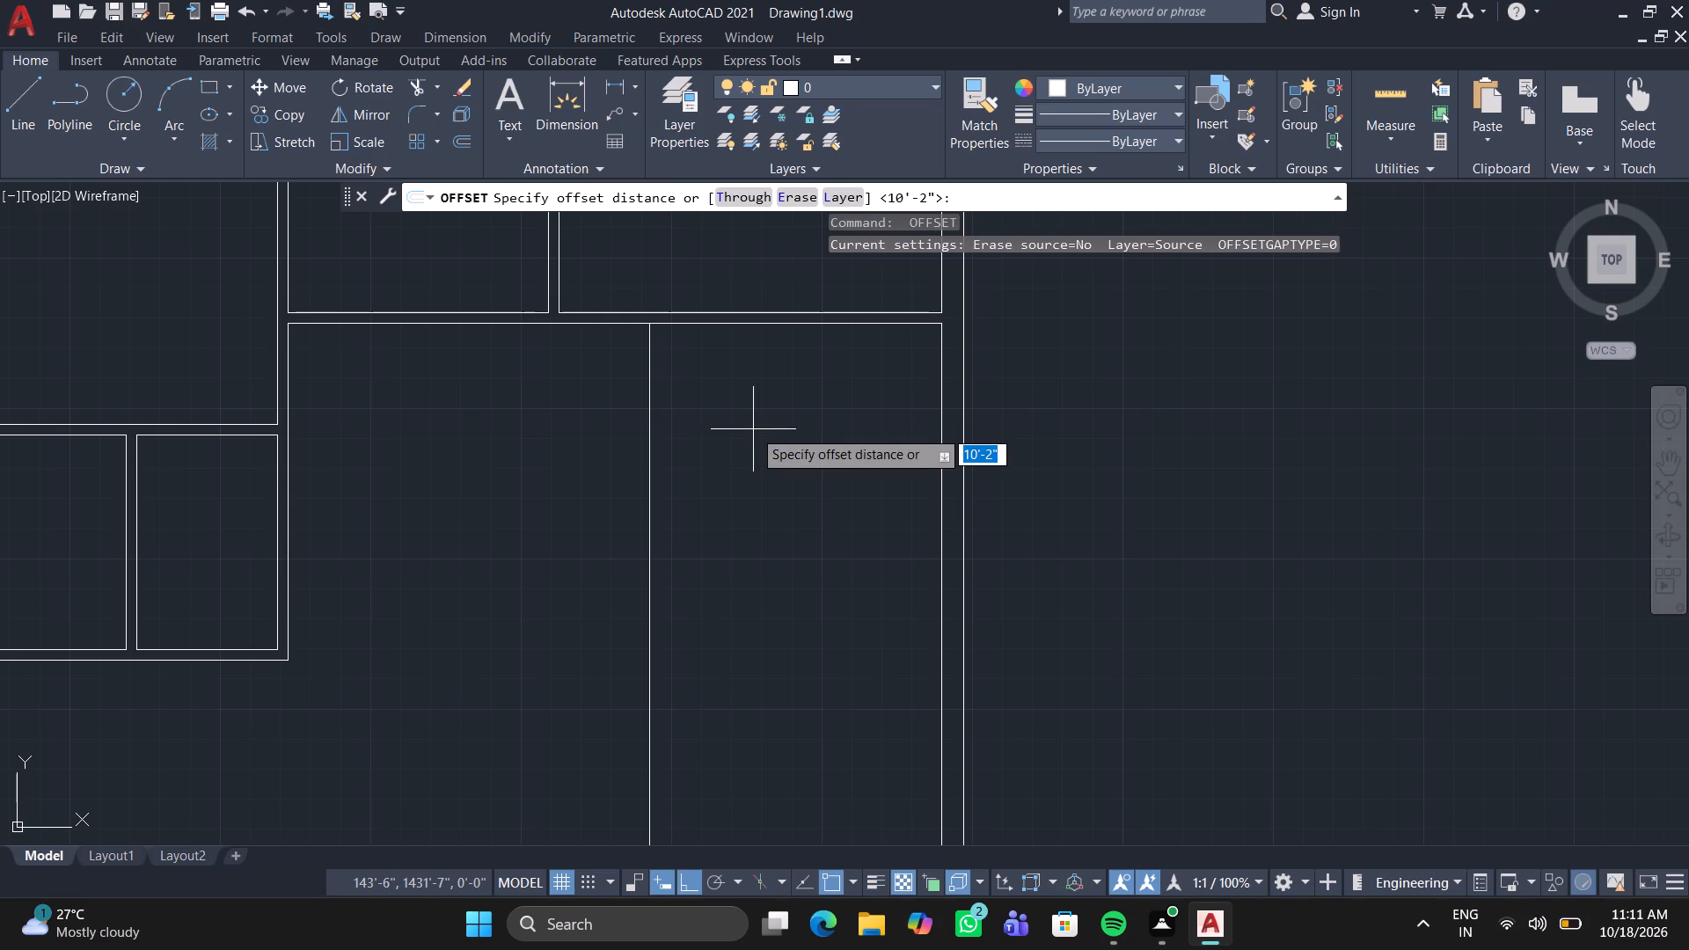
type("4.5\"")
key("Return")
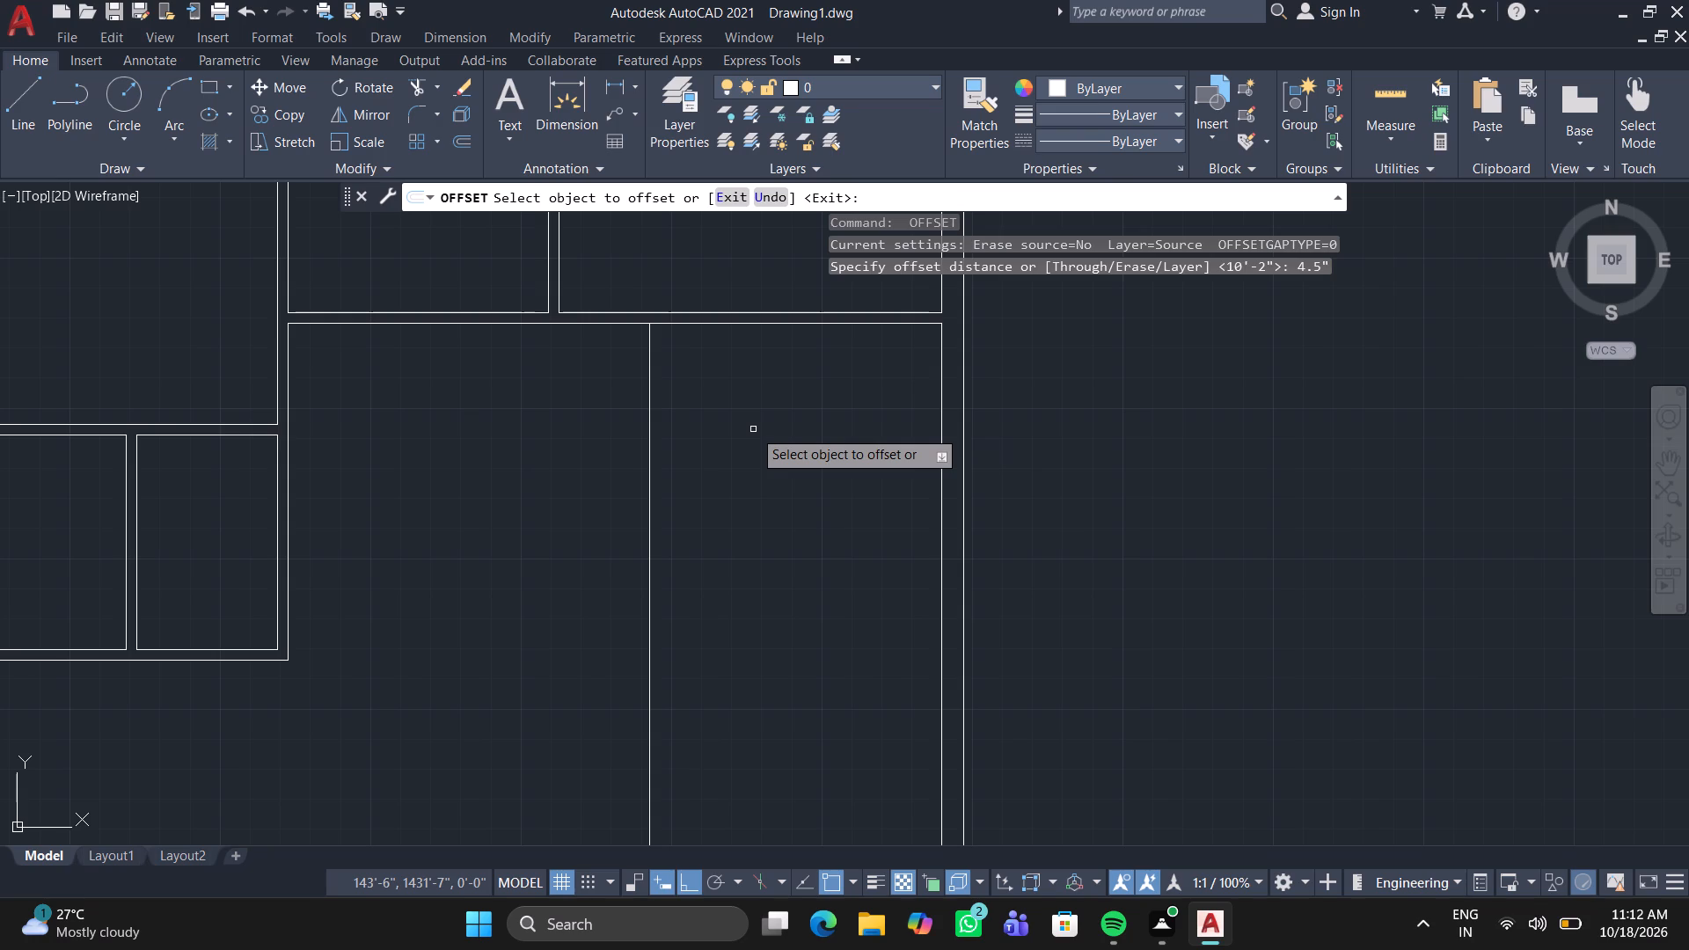
left_click(648, 372)
left_click(601, 381)
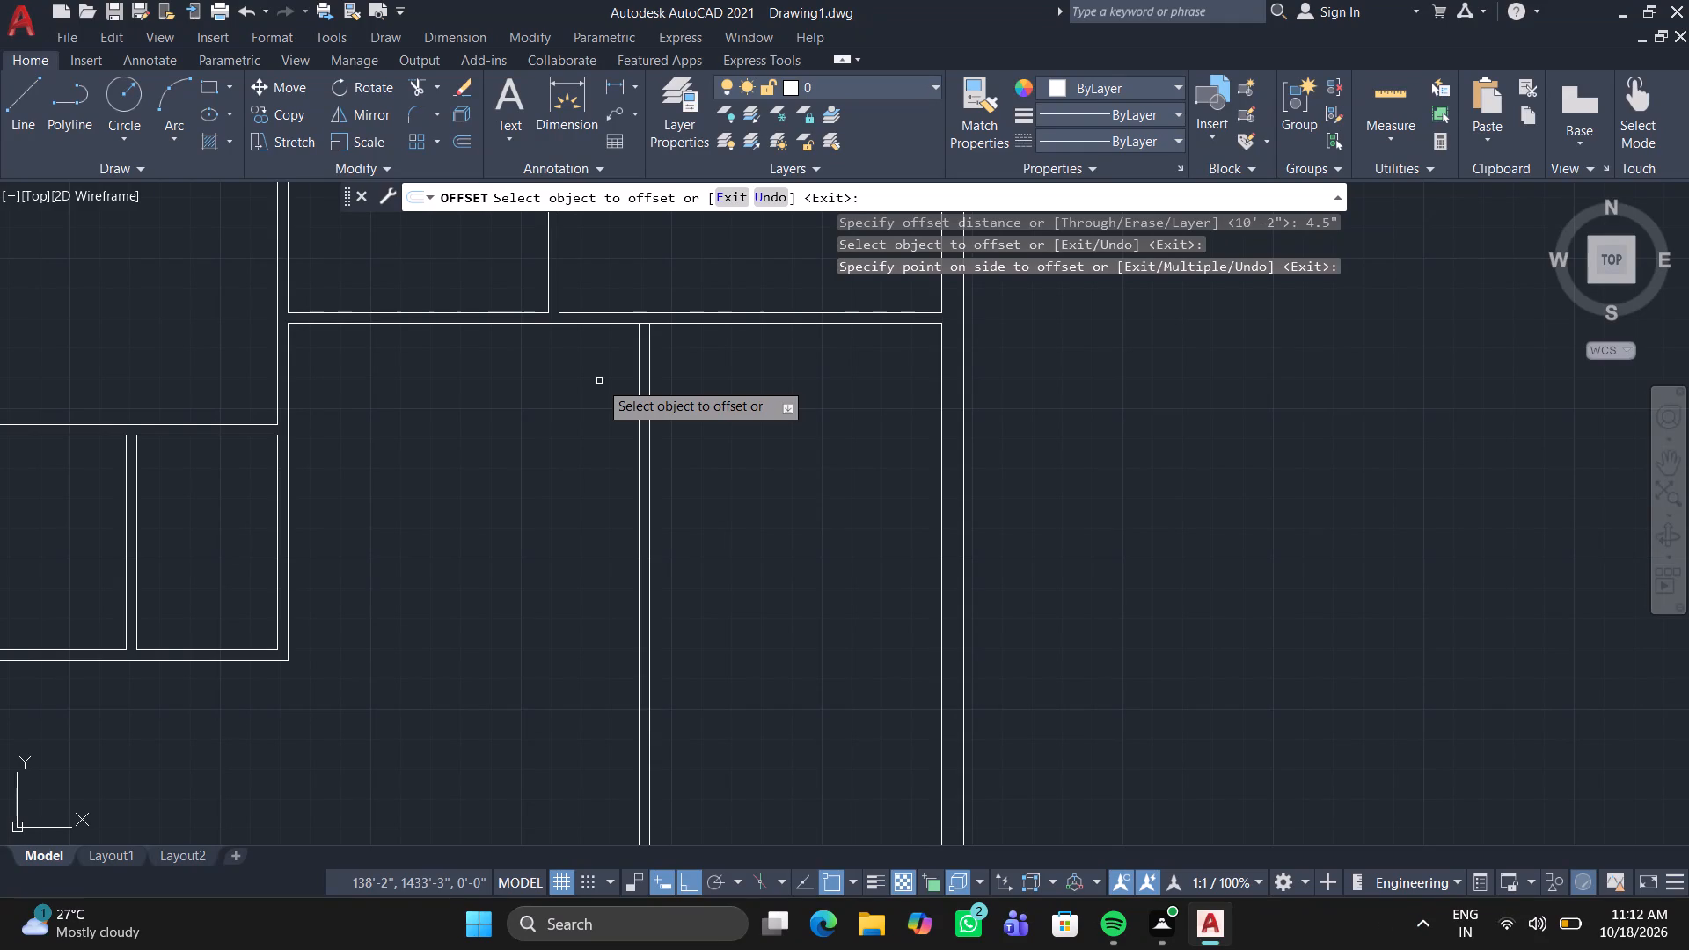
key("space")
Offset the lower line of the horizontal wall beneath the right-hand room 10'10.5" downward.
key("space")
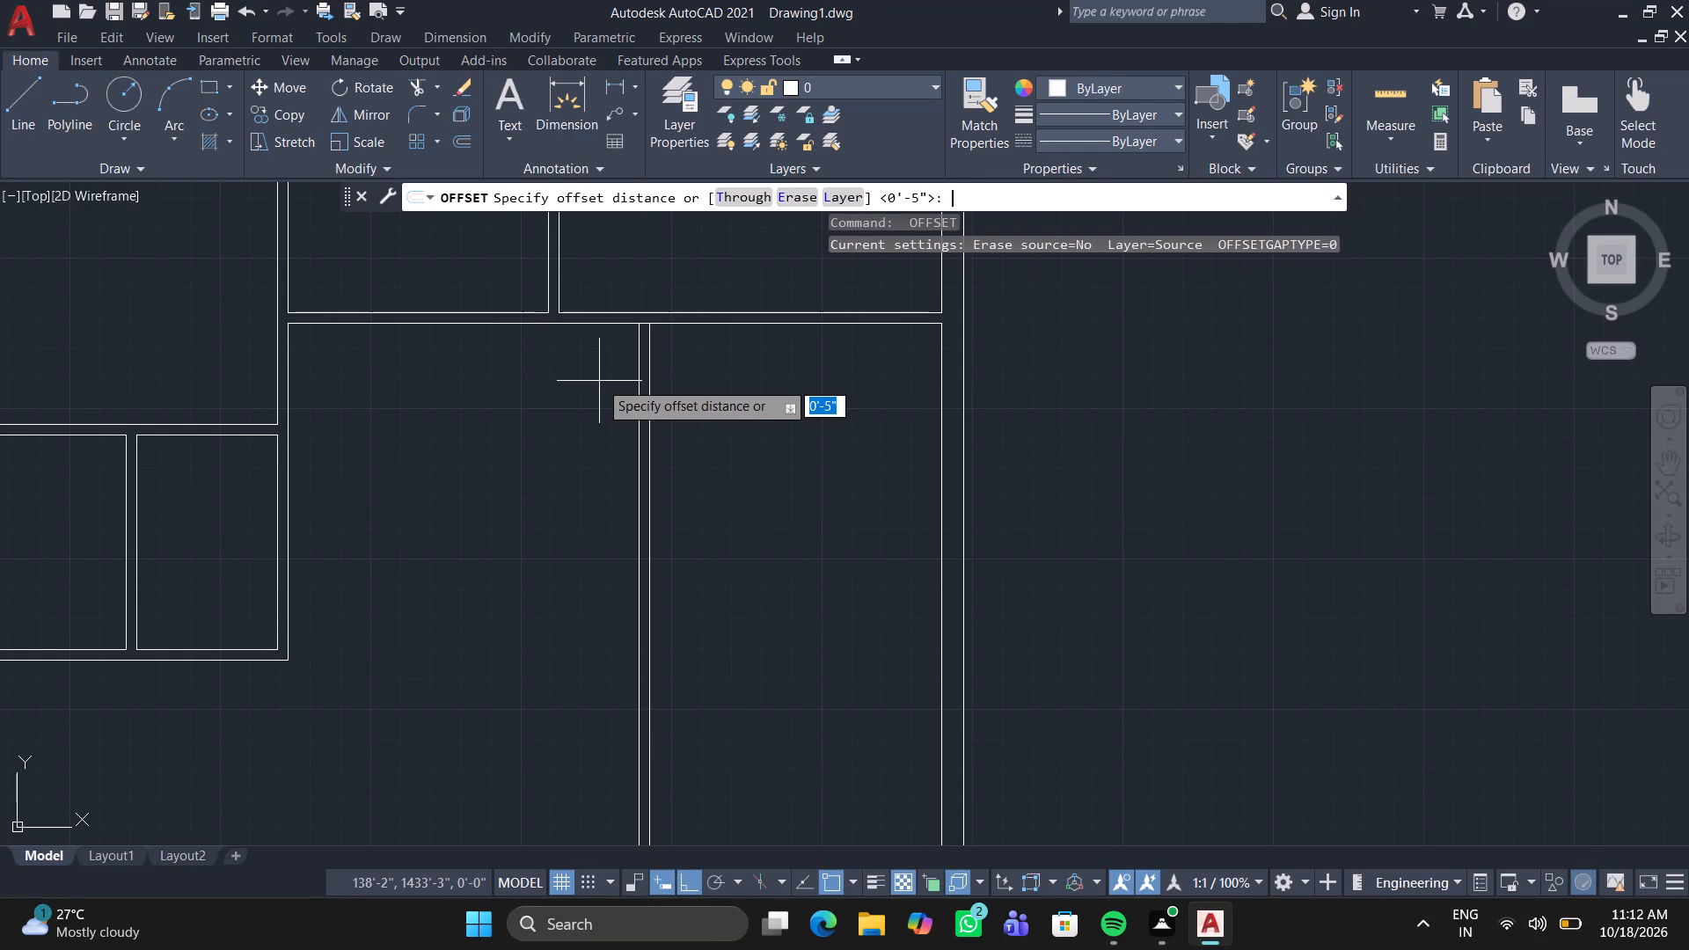
type("10")
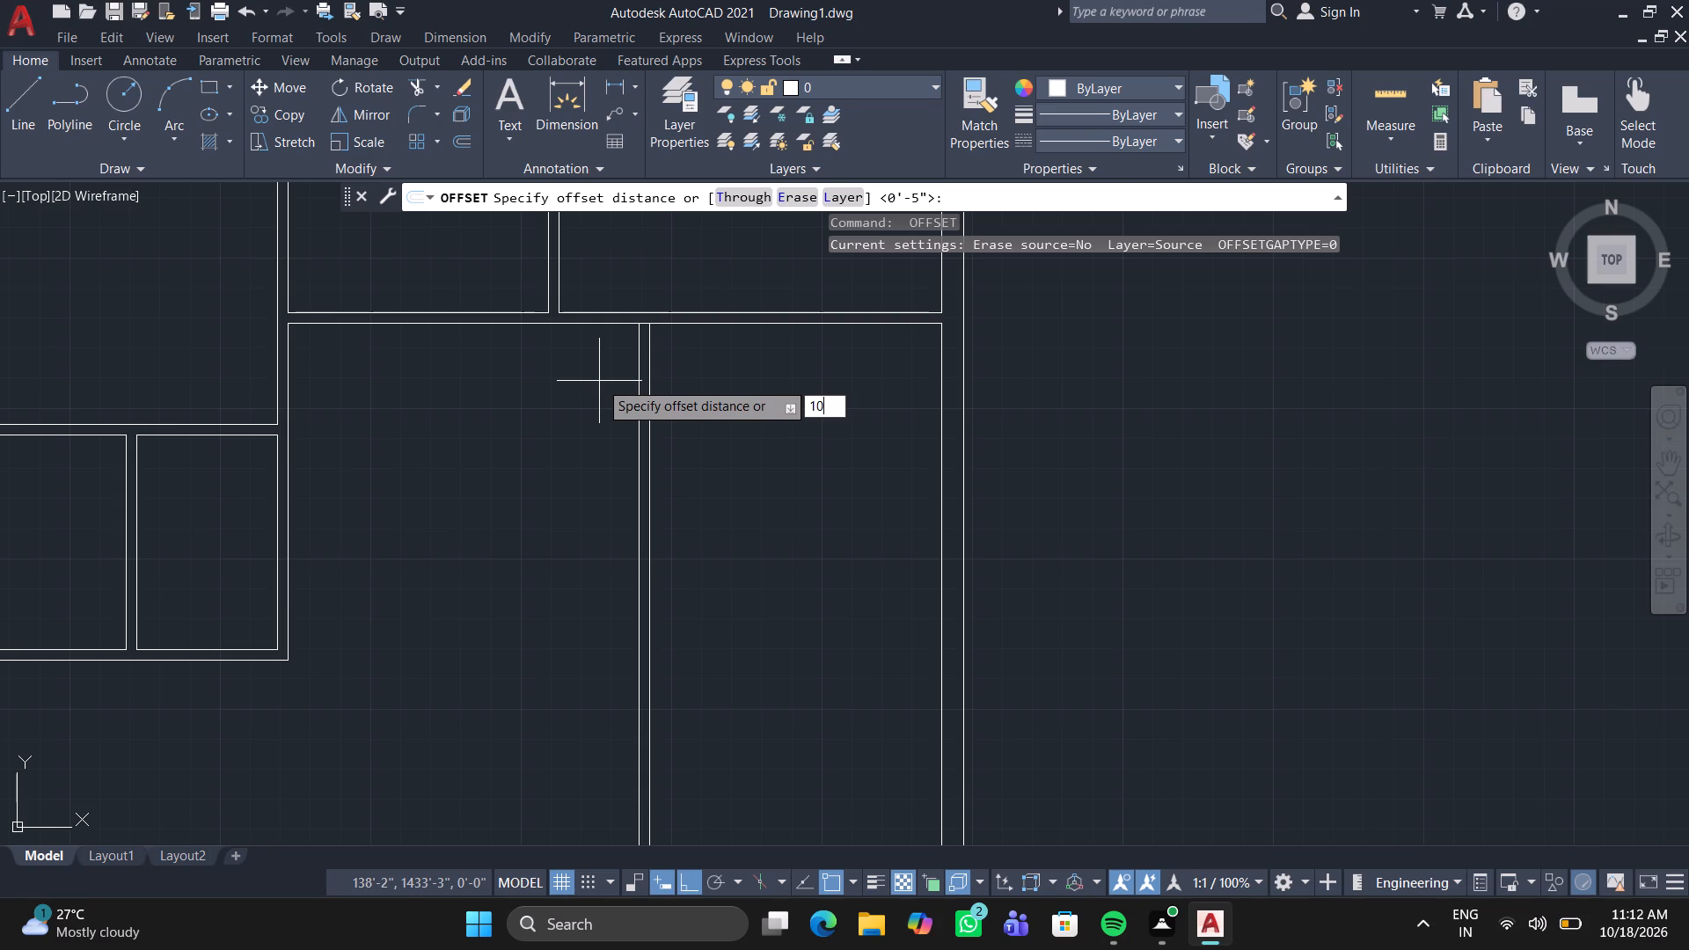
key("apostrophe")
type("10.5\"")
key("Return")
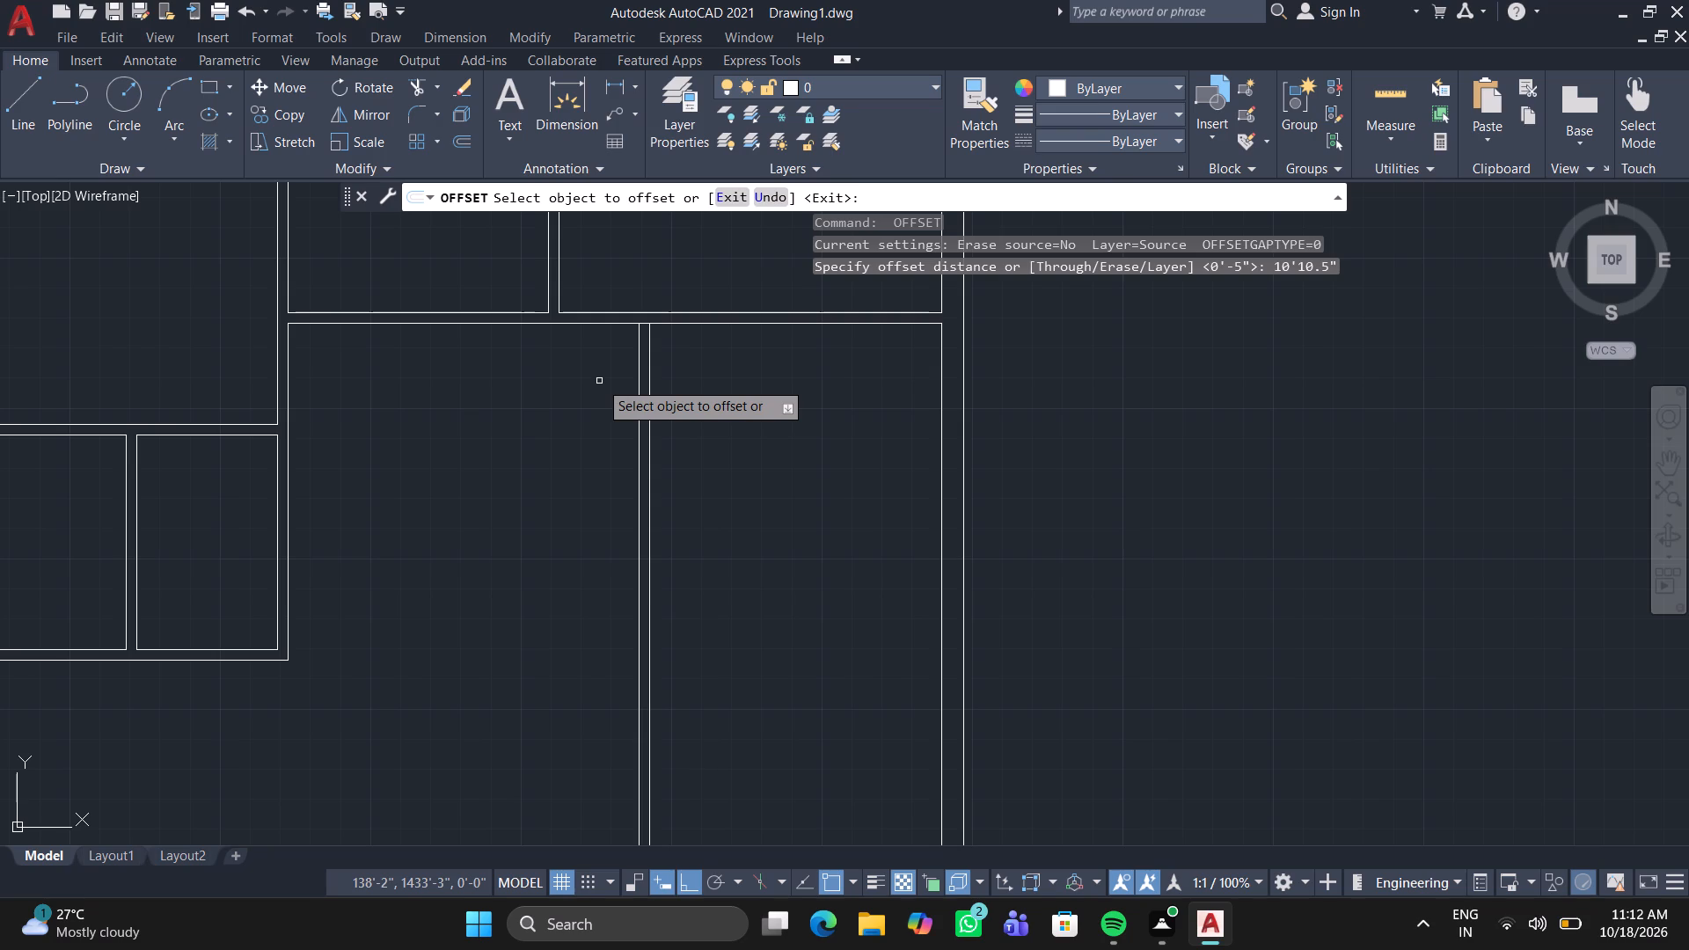
left_click(791, 321)
left_click(660, 831)
key("space")
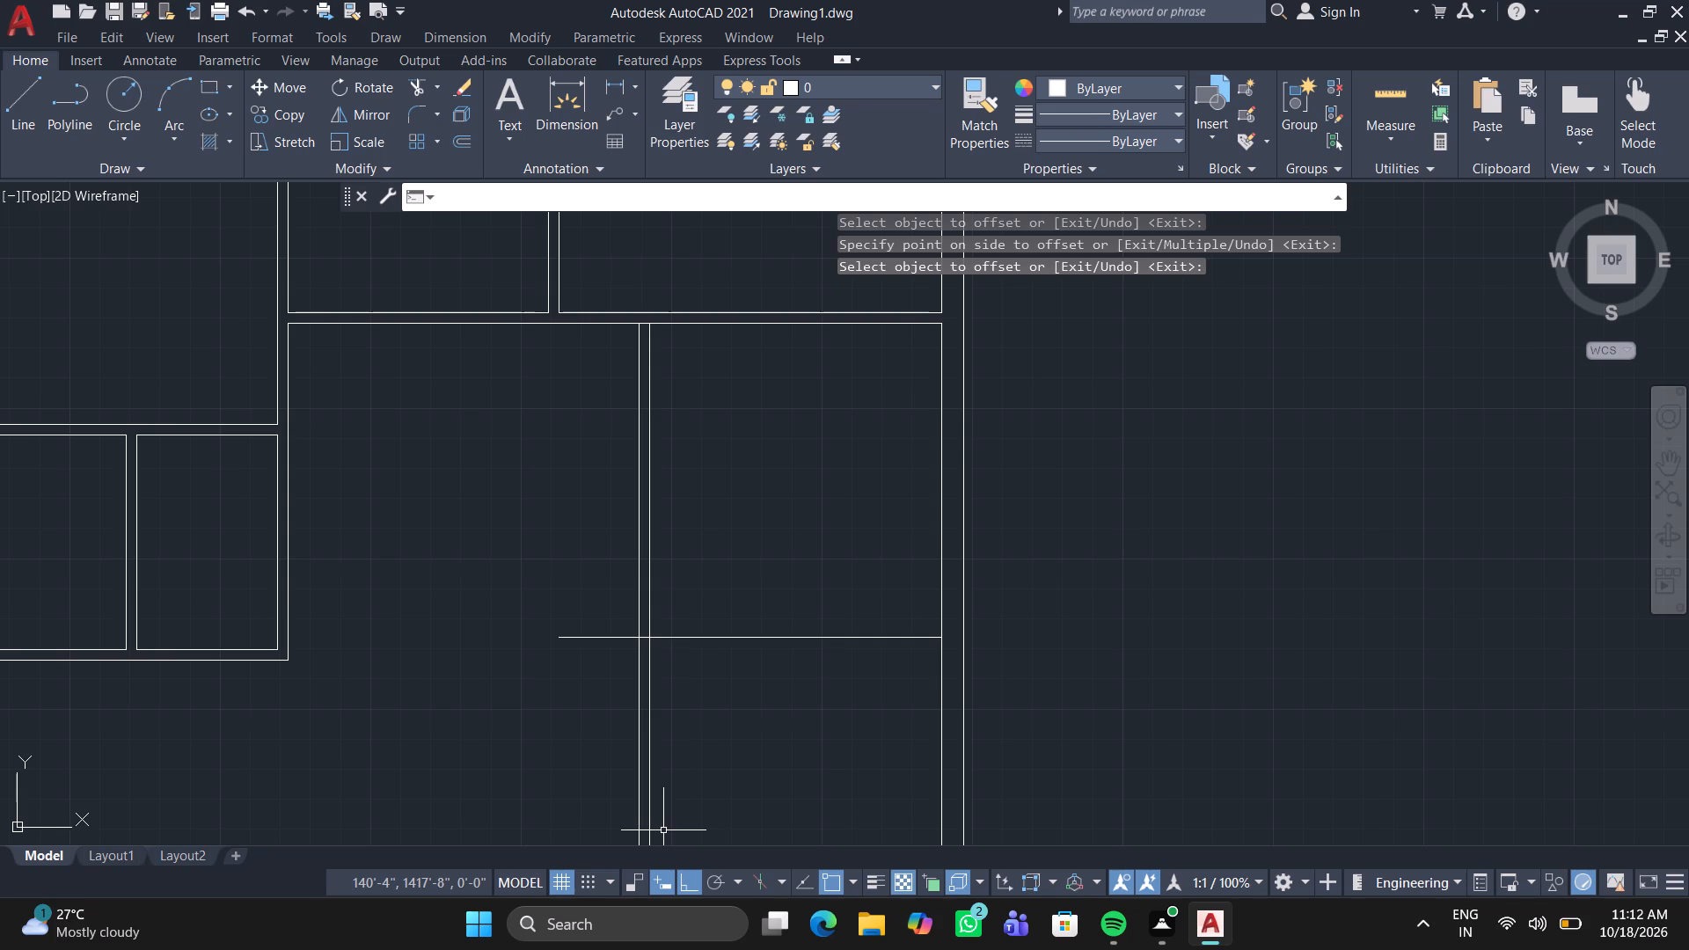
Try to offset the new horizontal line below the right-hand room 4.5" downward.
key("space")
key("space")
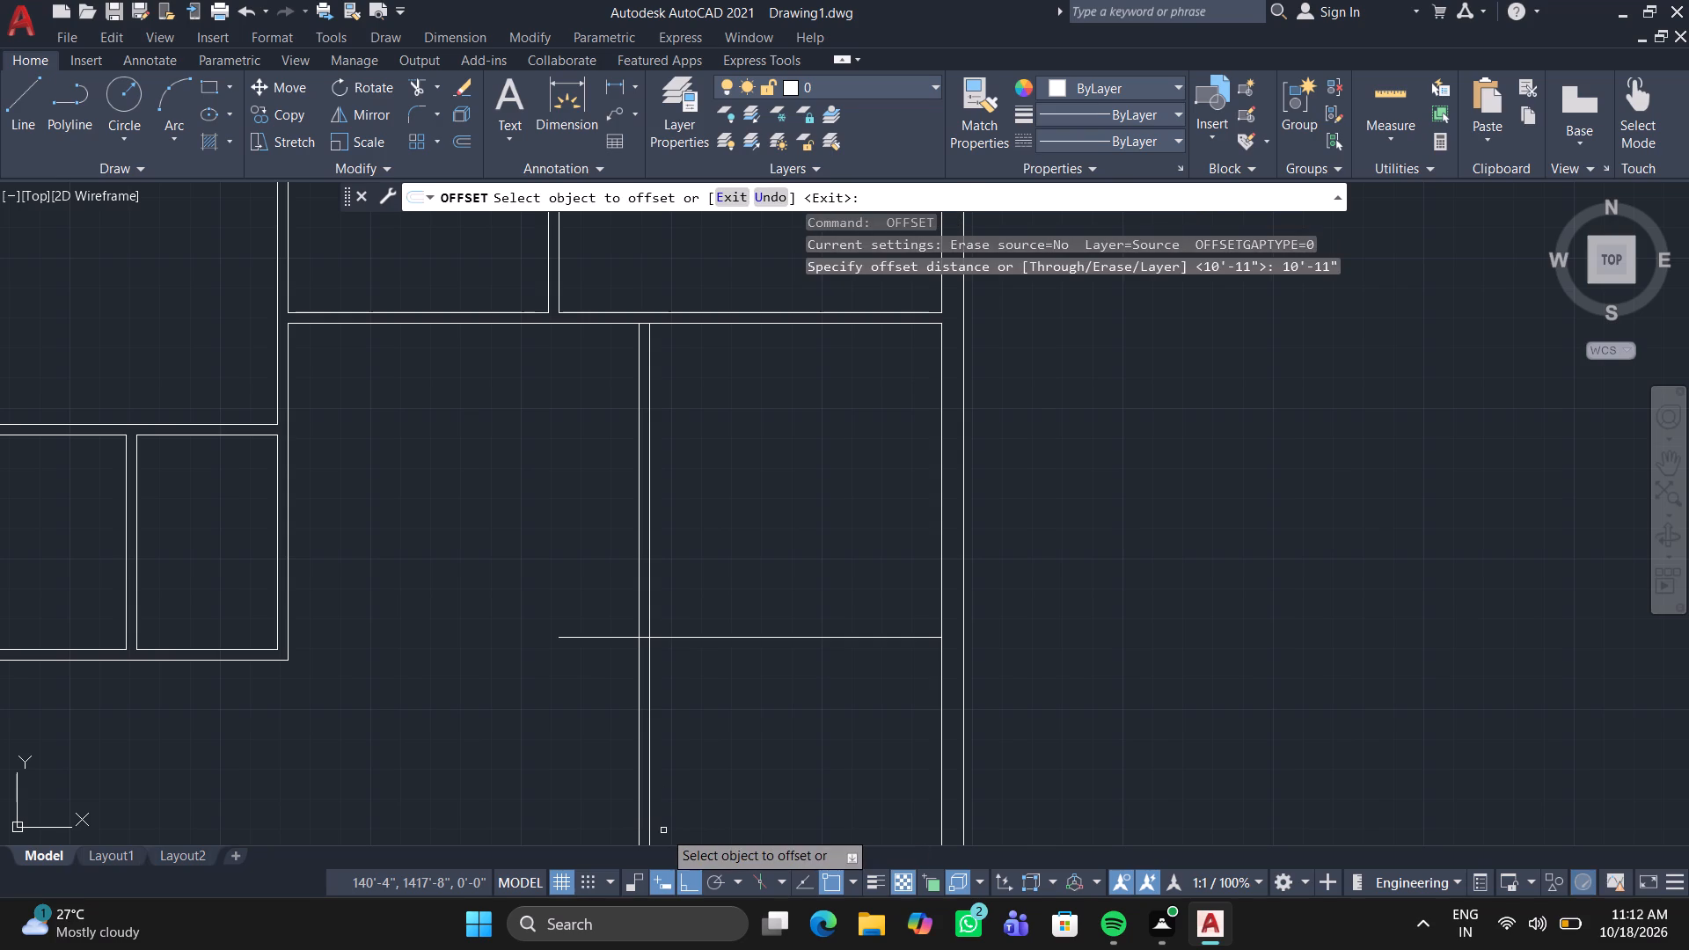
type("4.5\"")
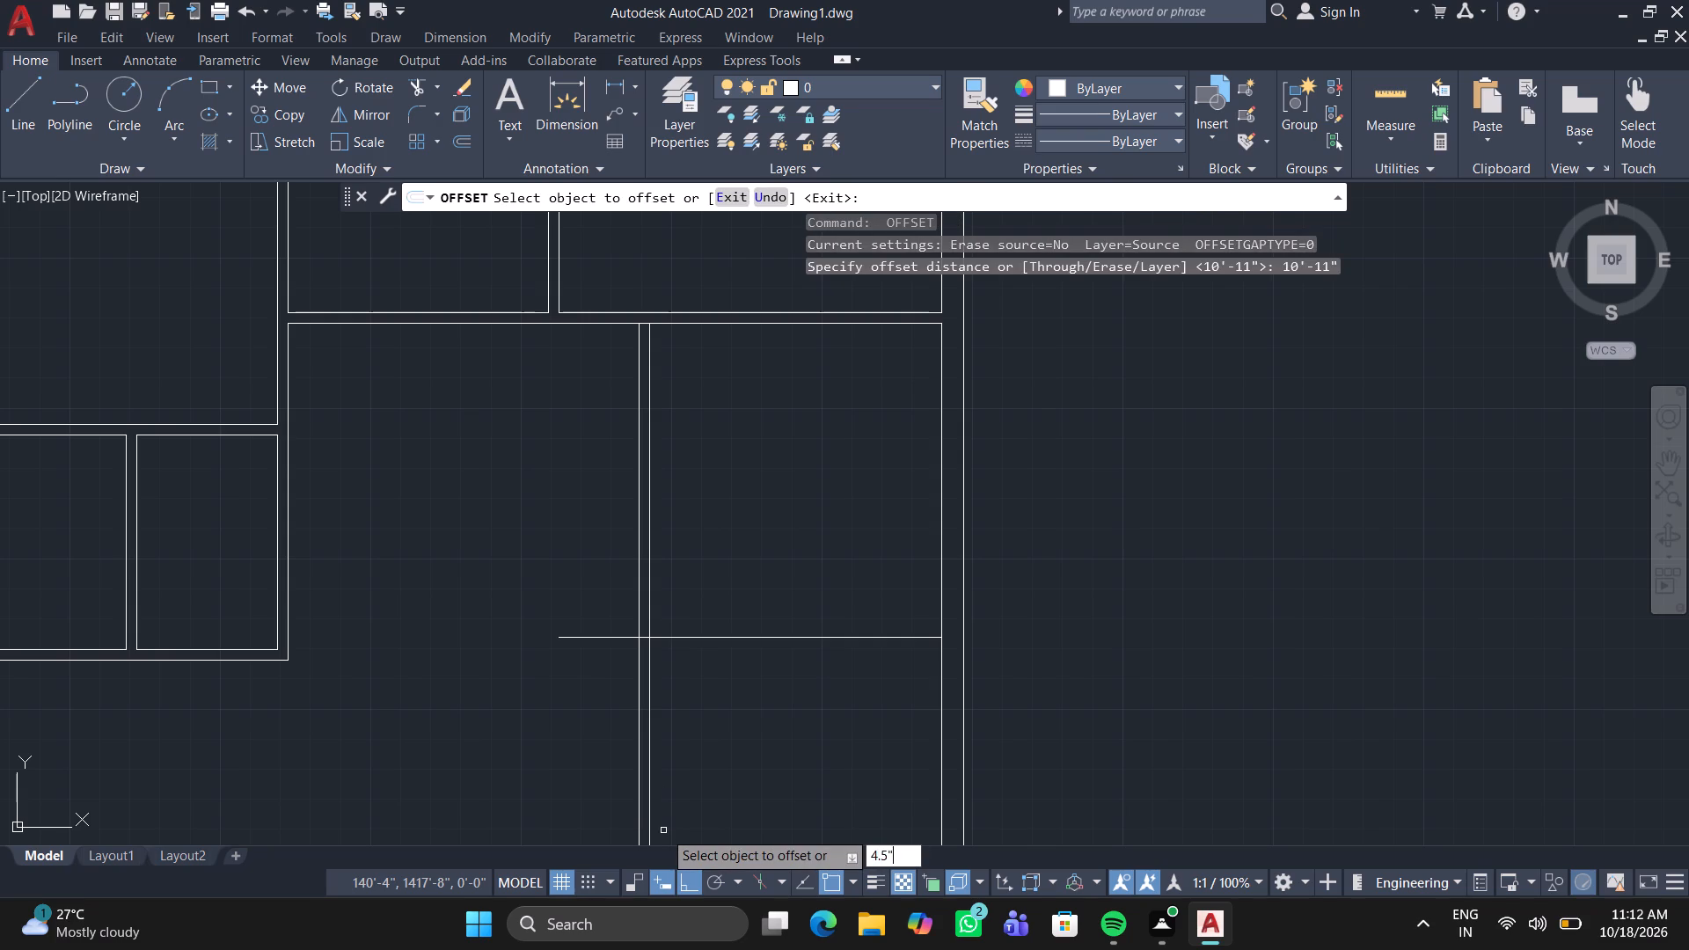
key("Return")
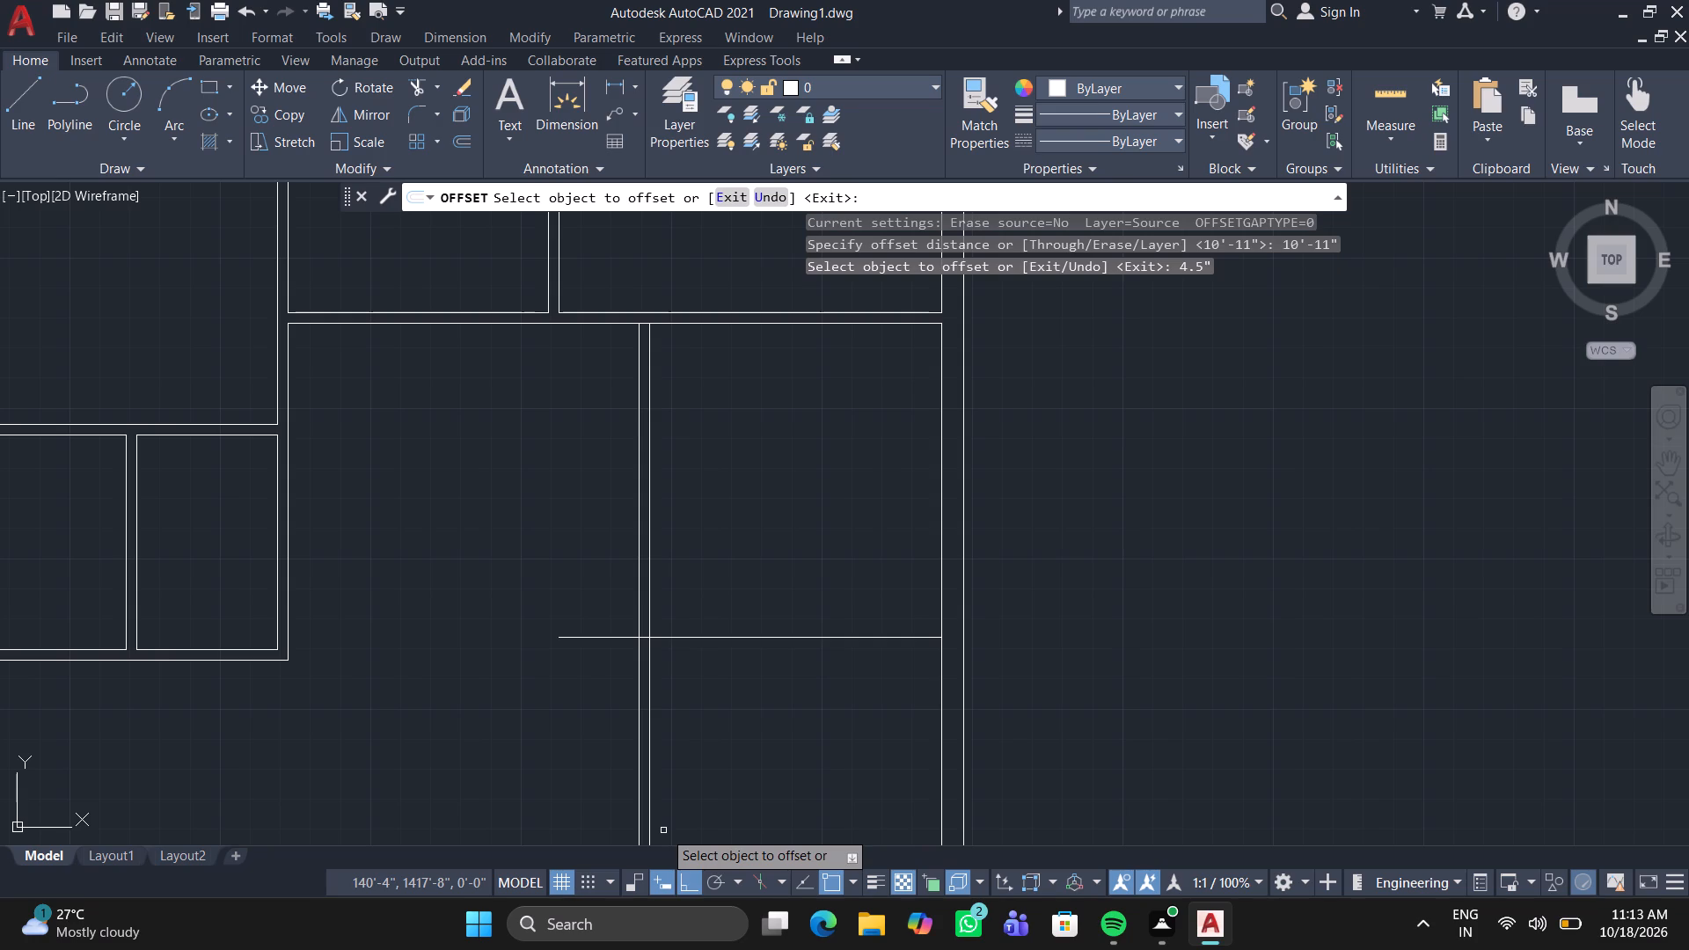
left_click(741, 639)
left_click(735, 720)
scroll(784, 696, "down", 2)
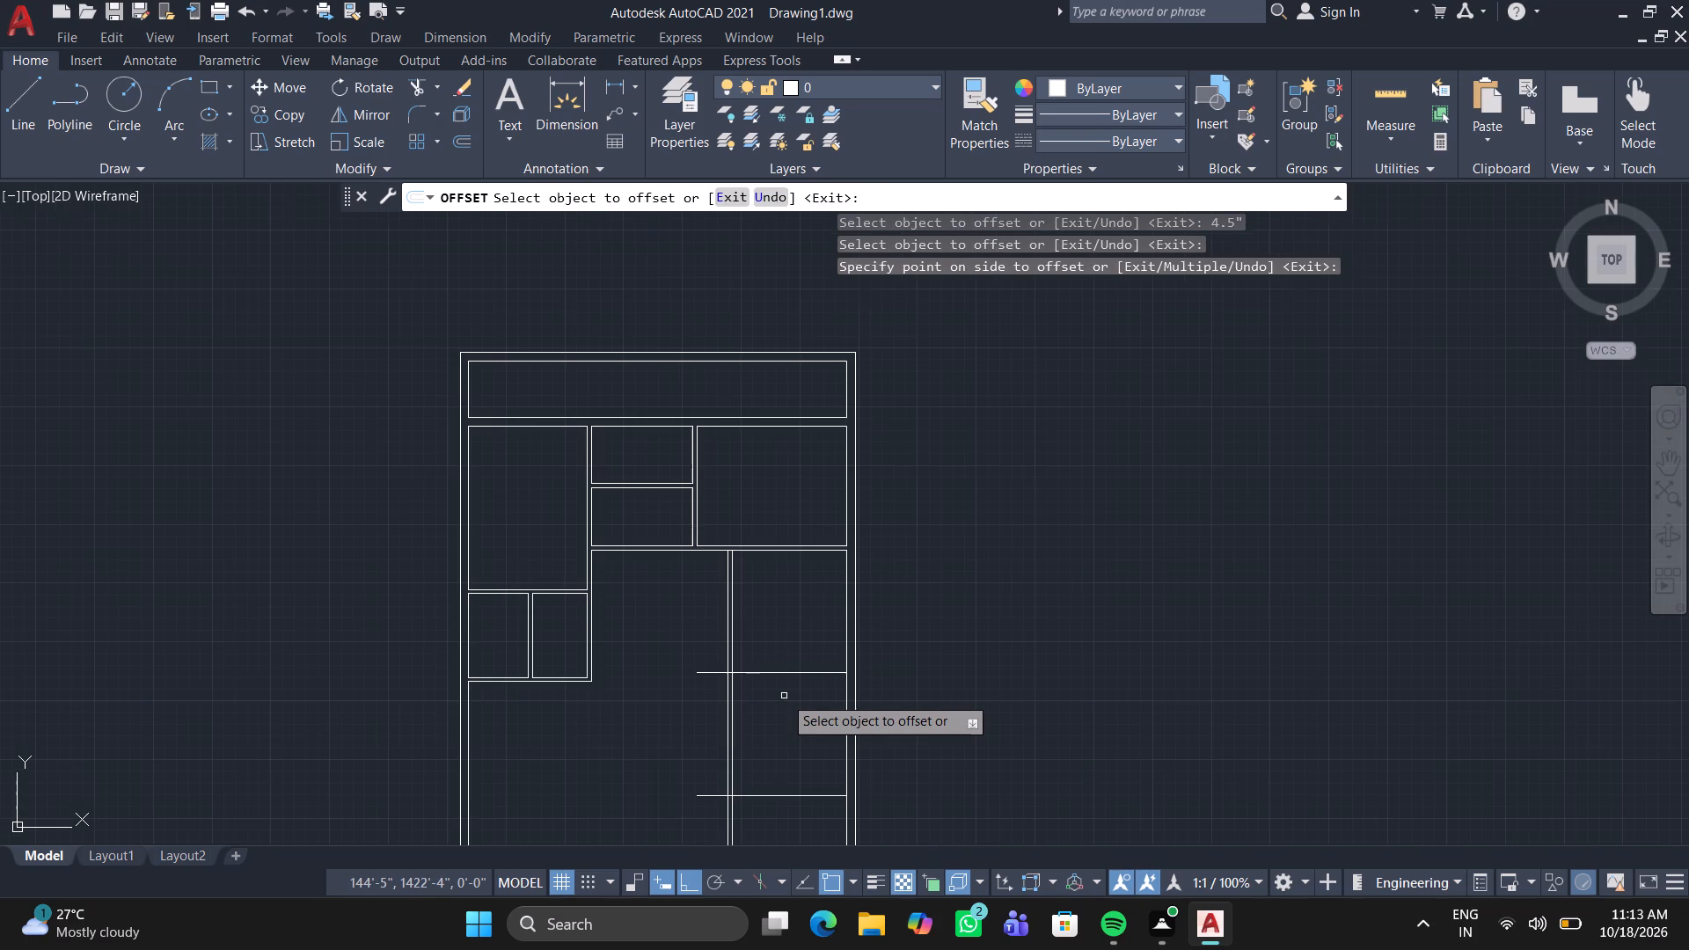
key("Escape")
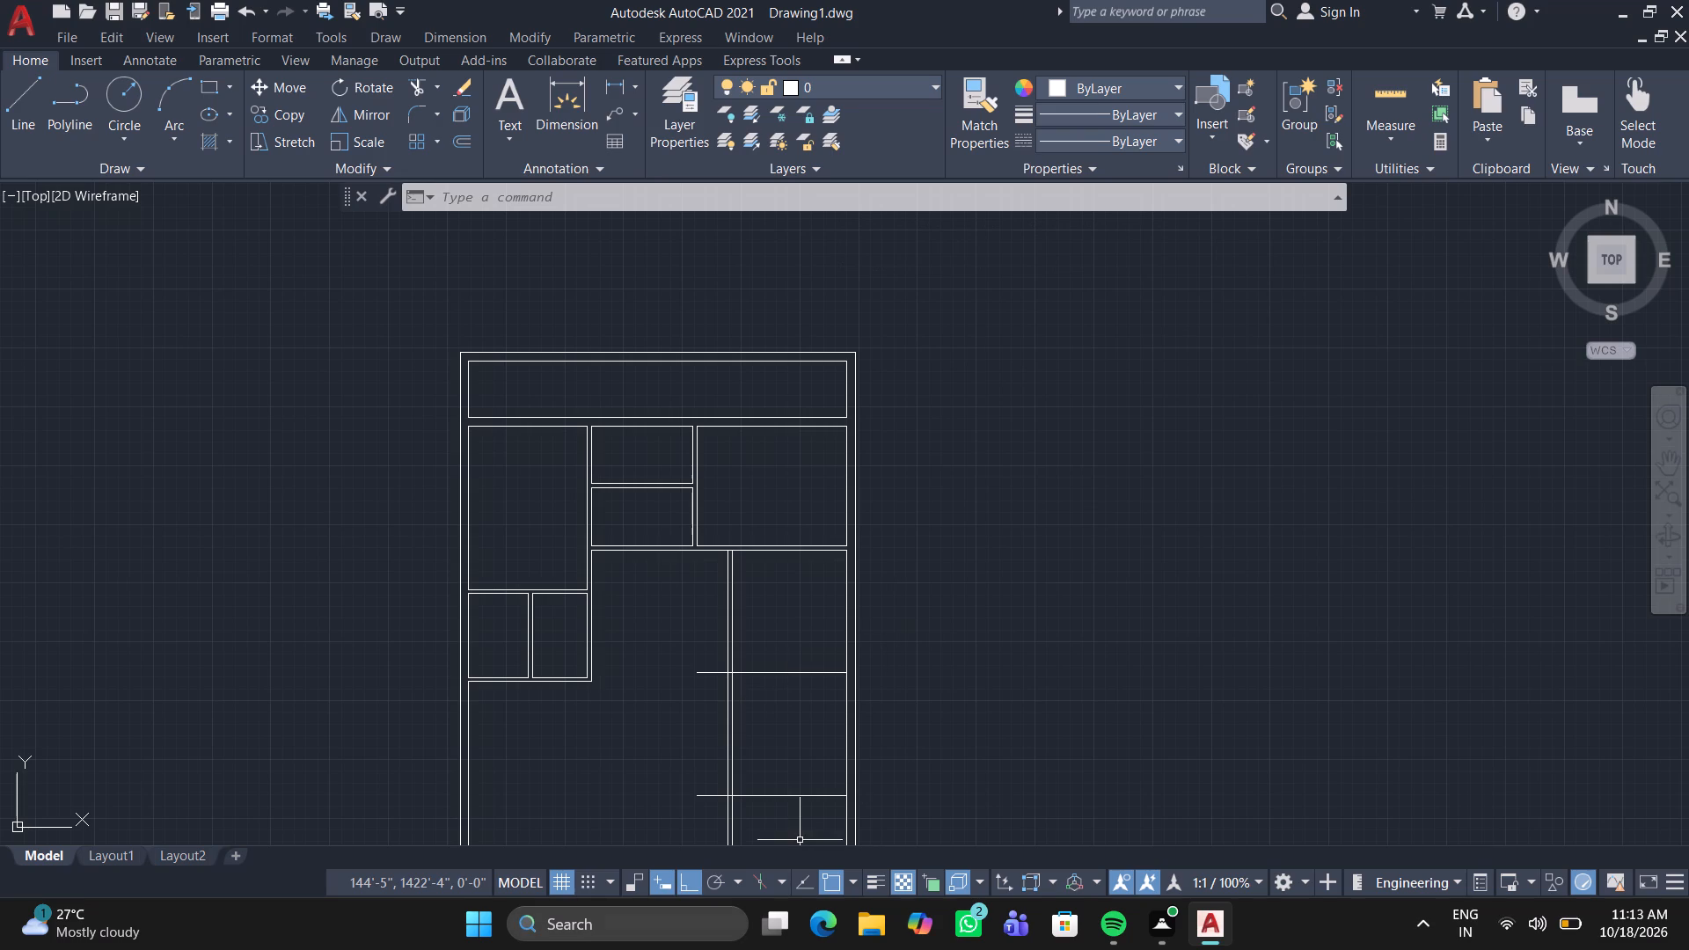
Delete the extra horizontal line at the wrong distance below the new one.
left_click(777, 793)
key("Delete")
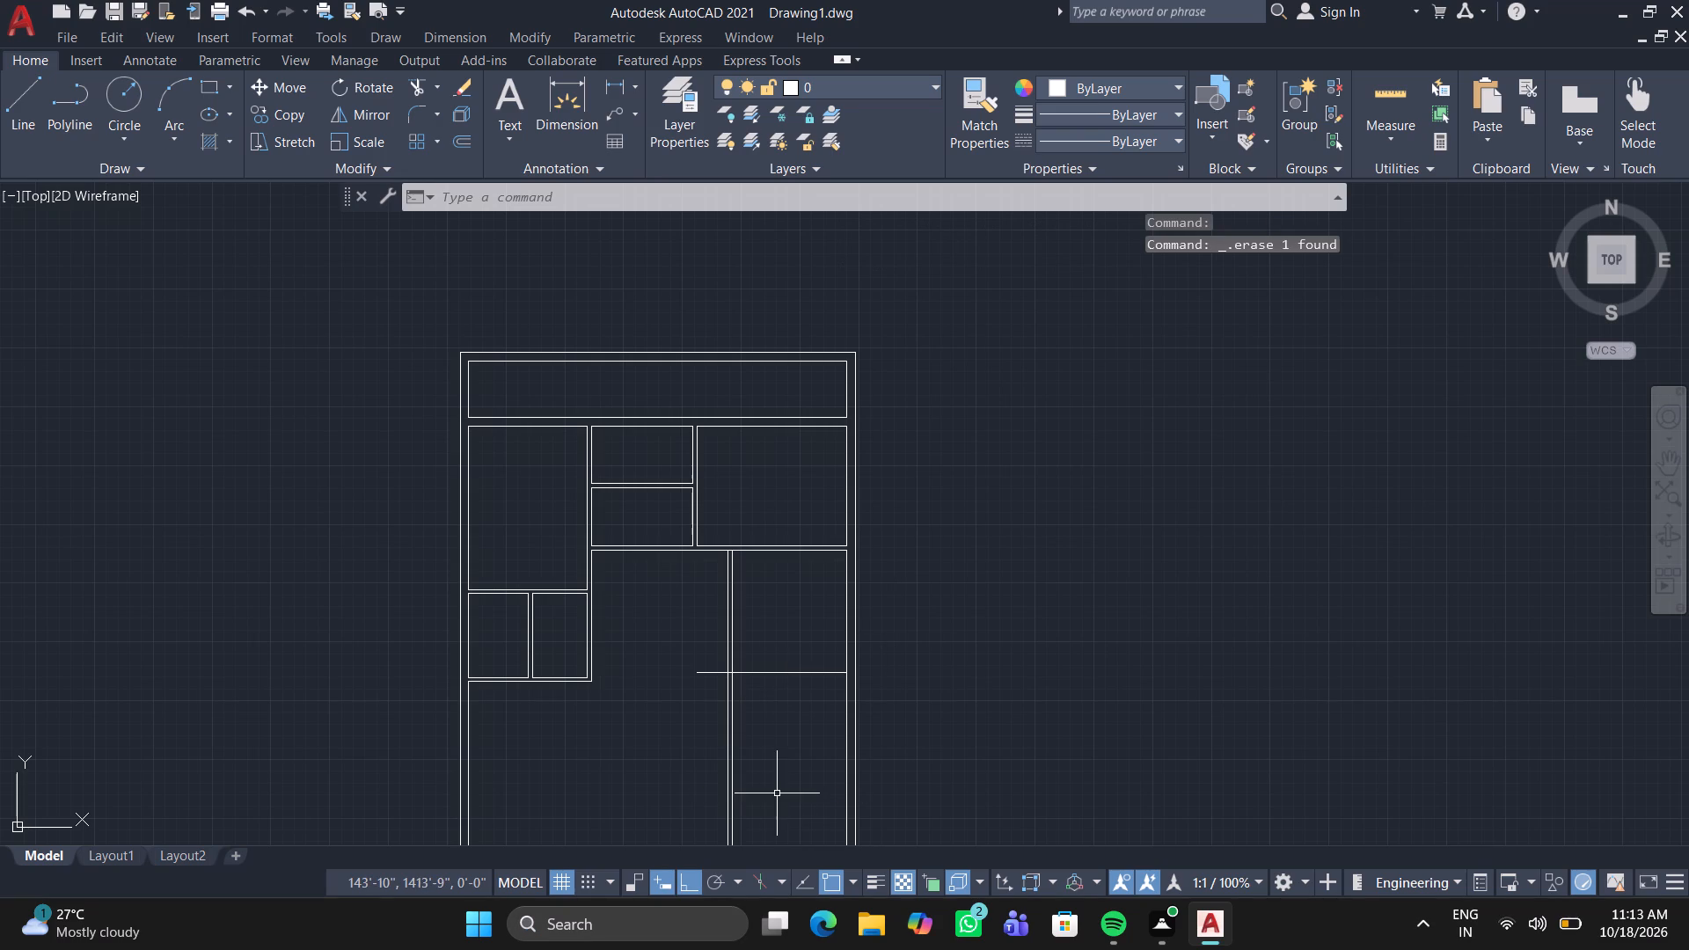
Offset the remaining new horizontal line 4.5" downward to form the interior wall's thickness.
scroll(738, 733, "up", 2)
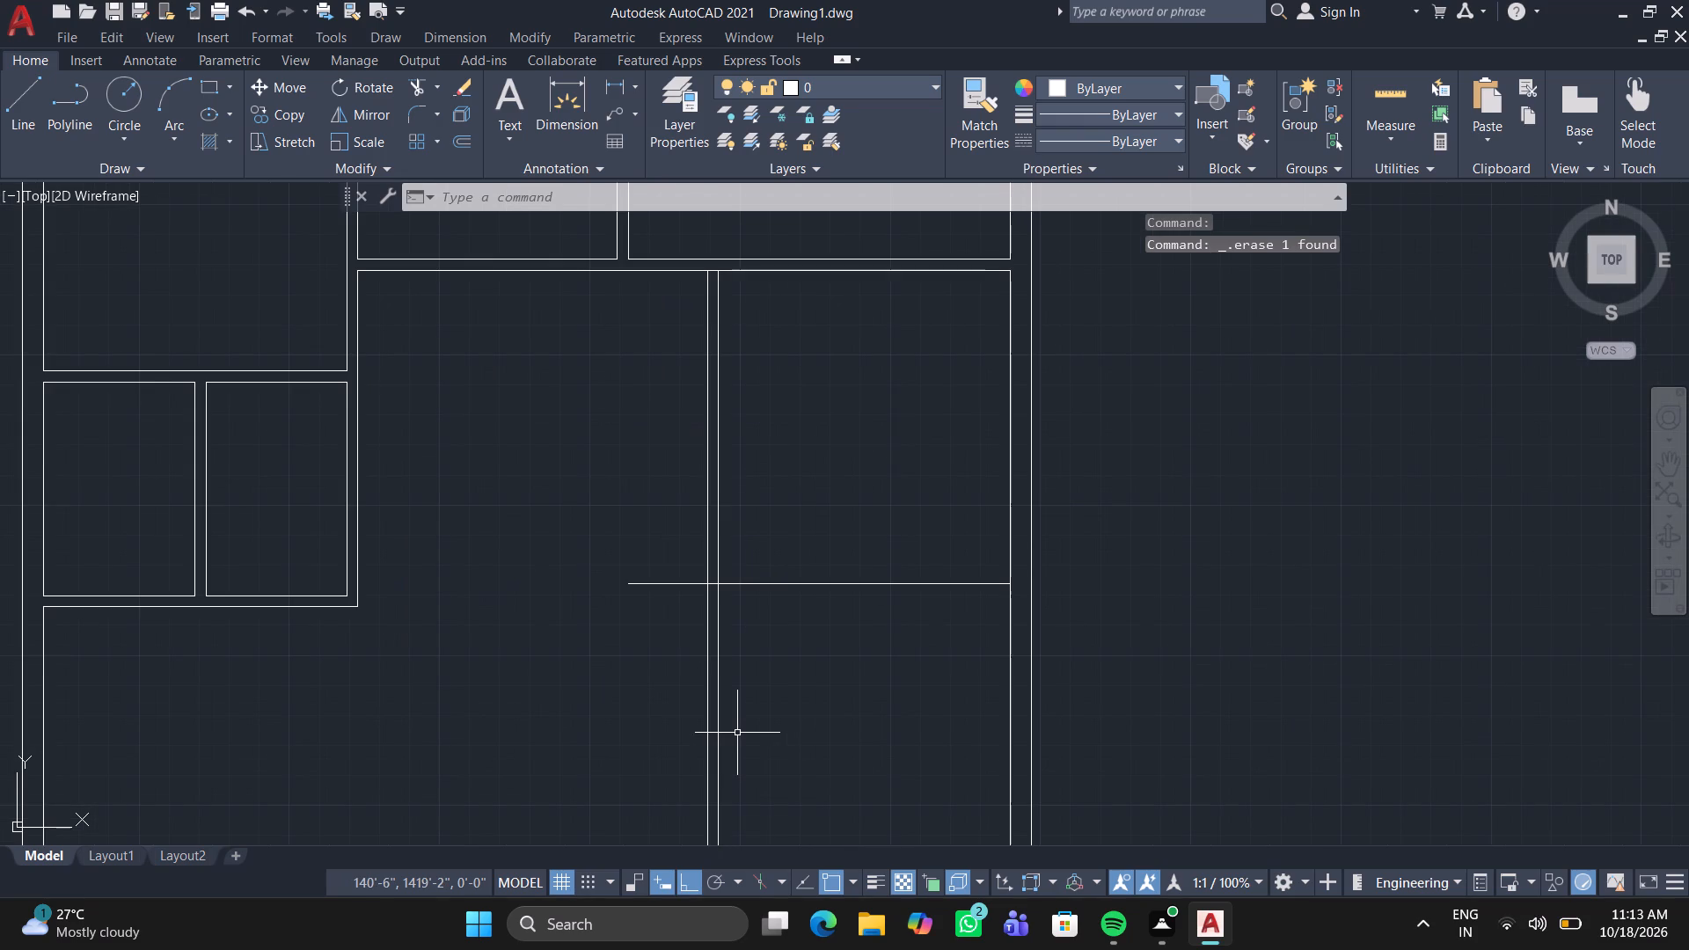
key("o")
key("Return")
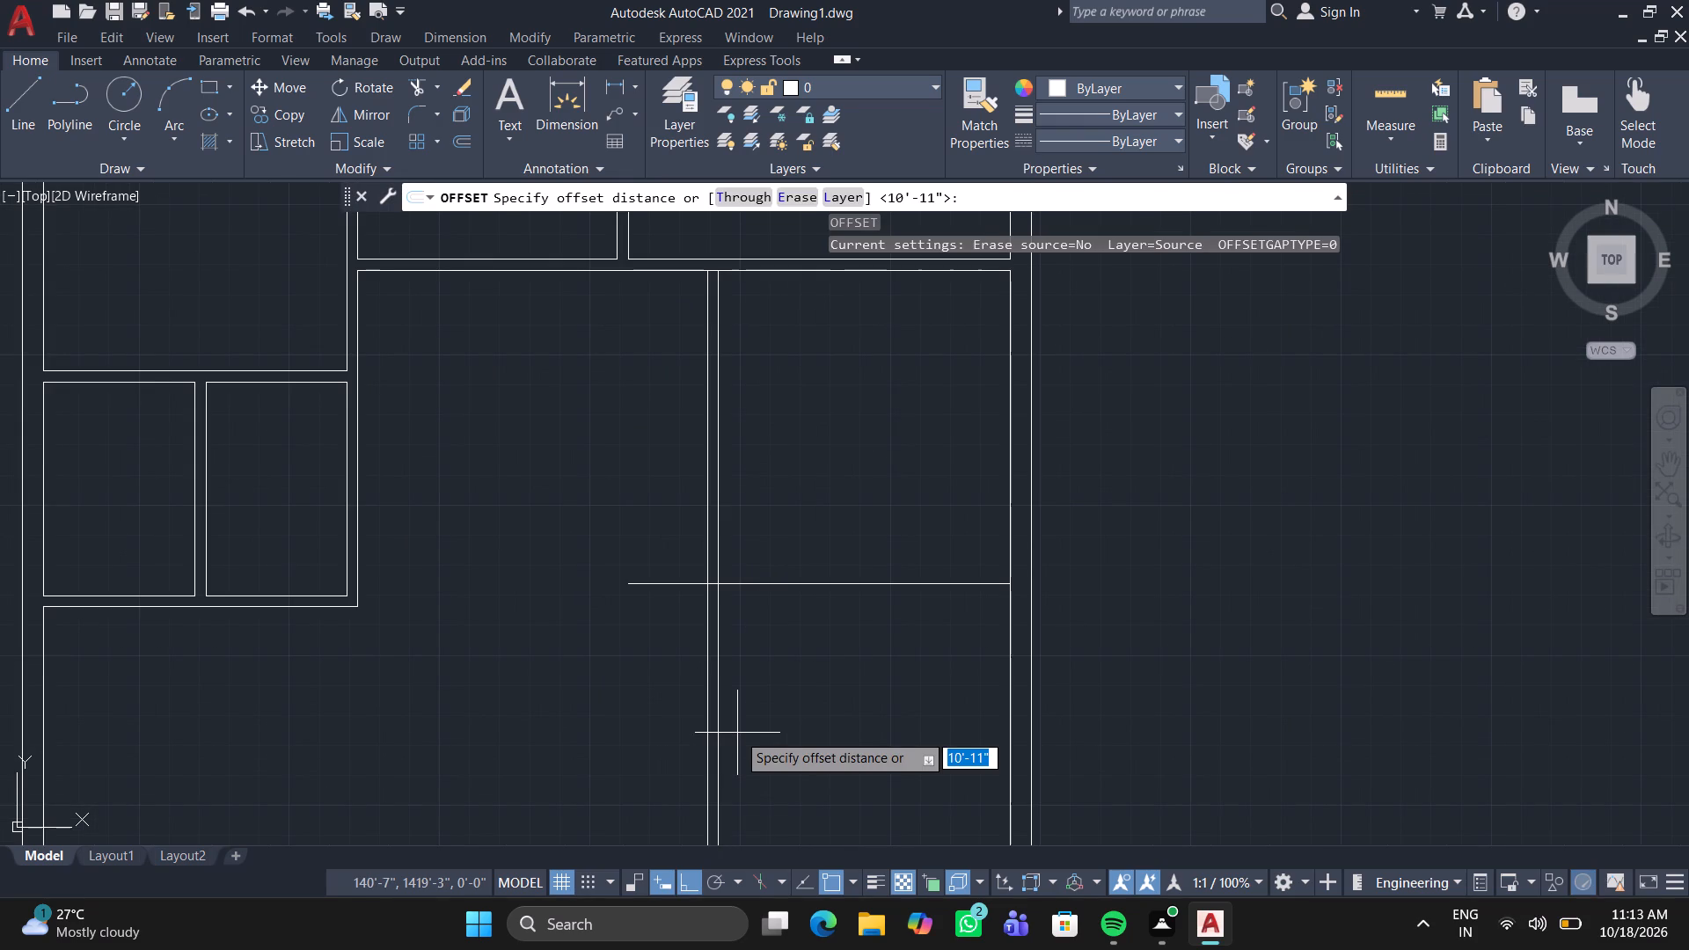
type("4.5")
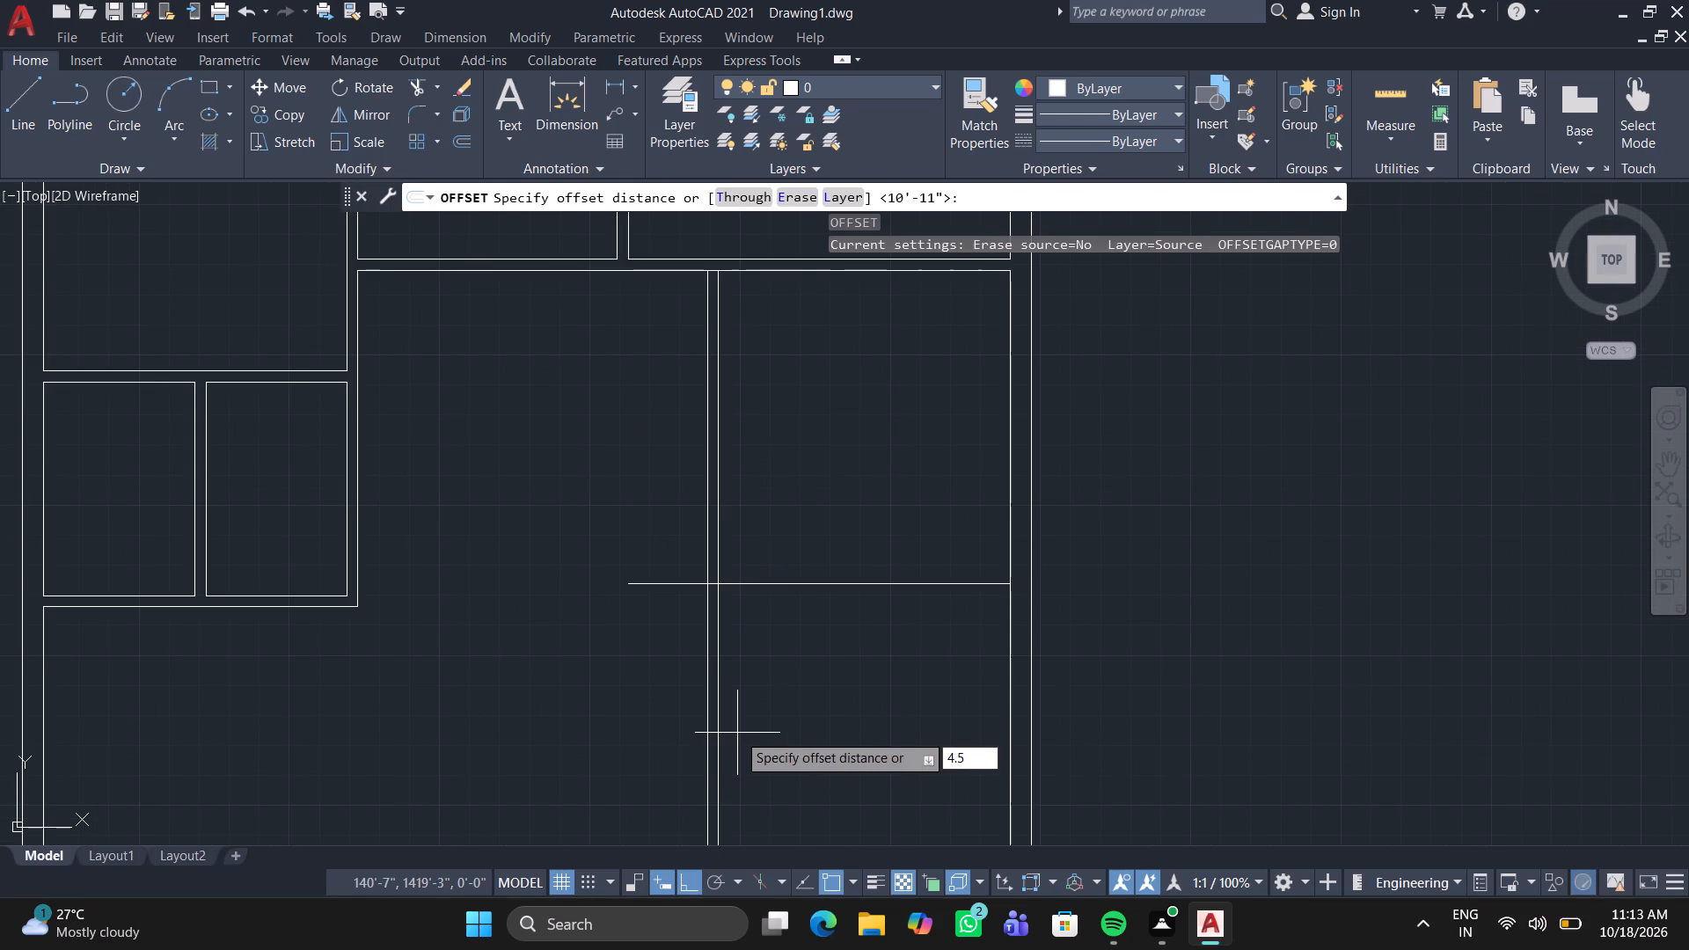
key("shift+quotedbl")
key("Return")
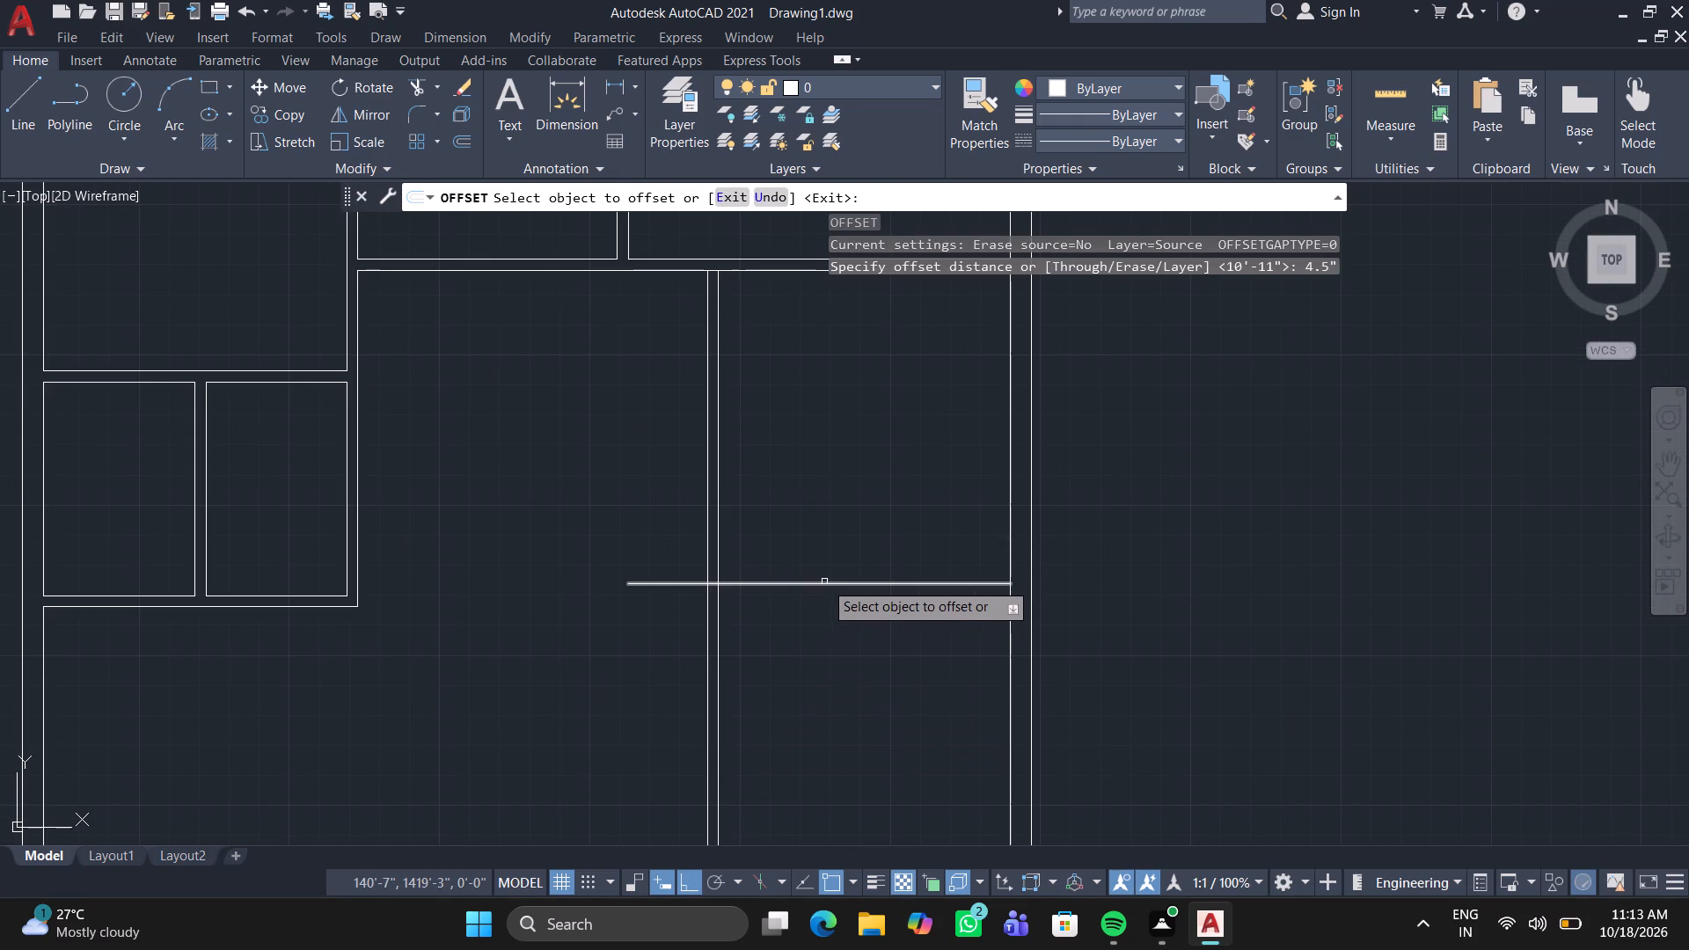
left_click(824, 581)
left_click(805, 637)
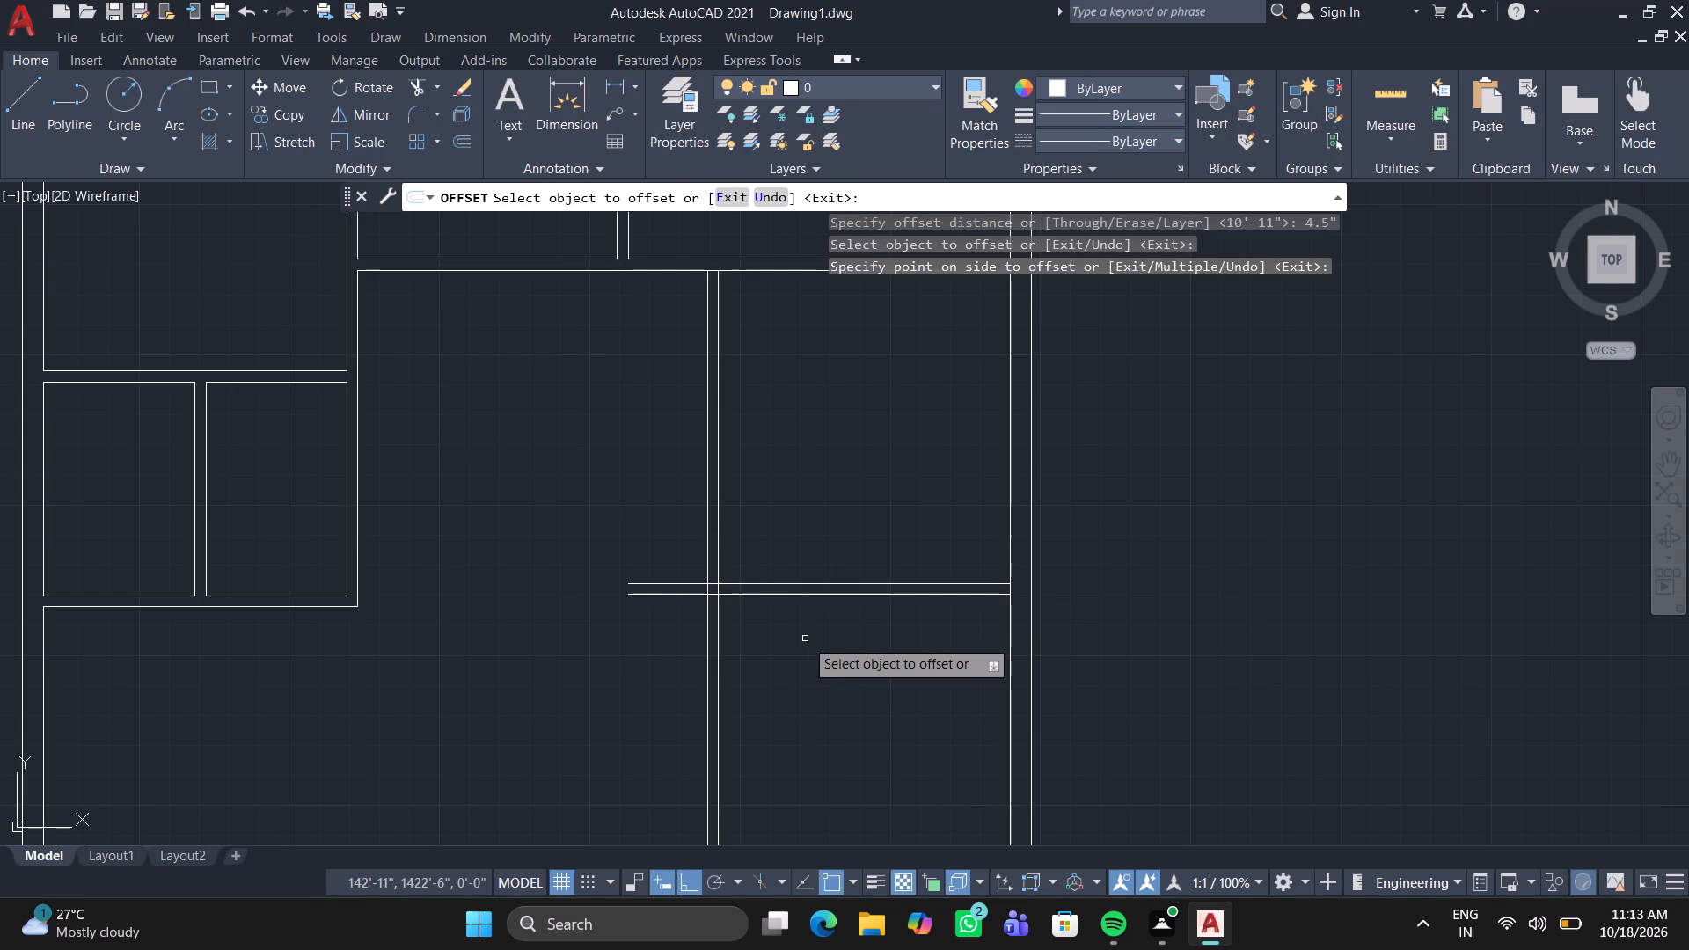
key("space")
Trim the horizontal wall lines extending left past the new vertical wall and the vertical lines extending below the horizontal wall.
type("tr")
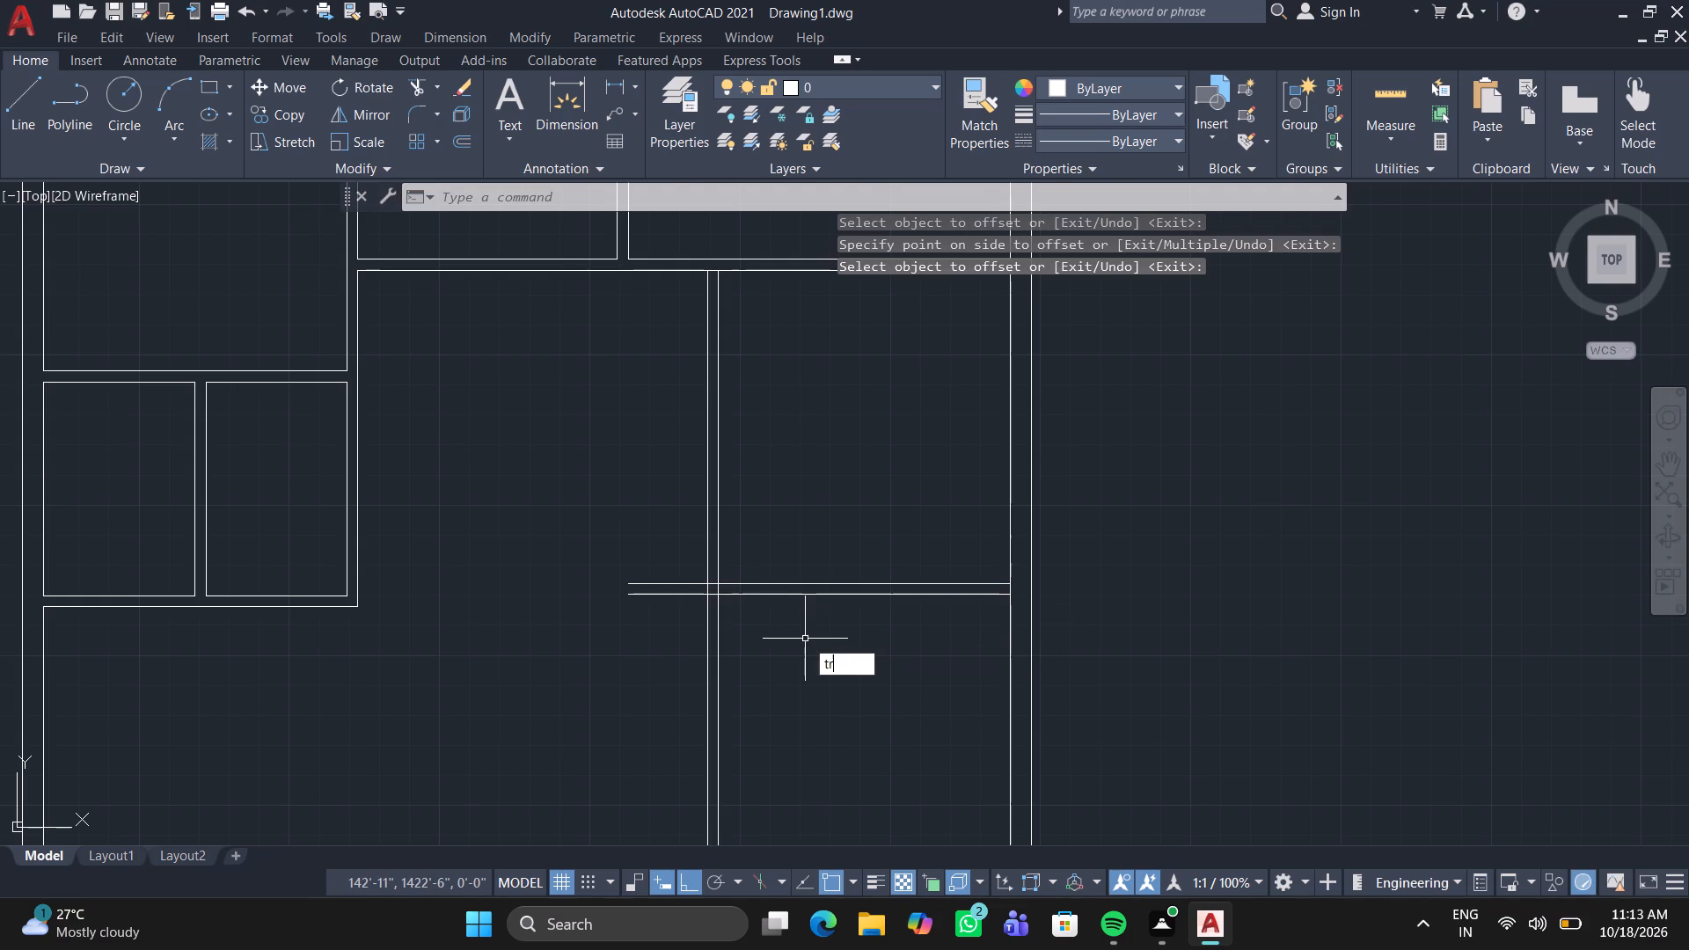
key("Return")
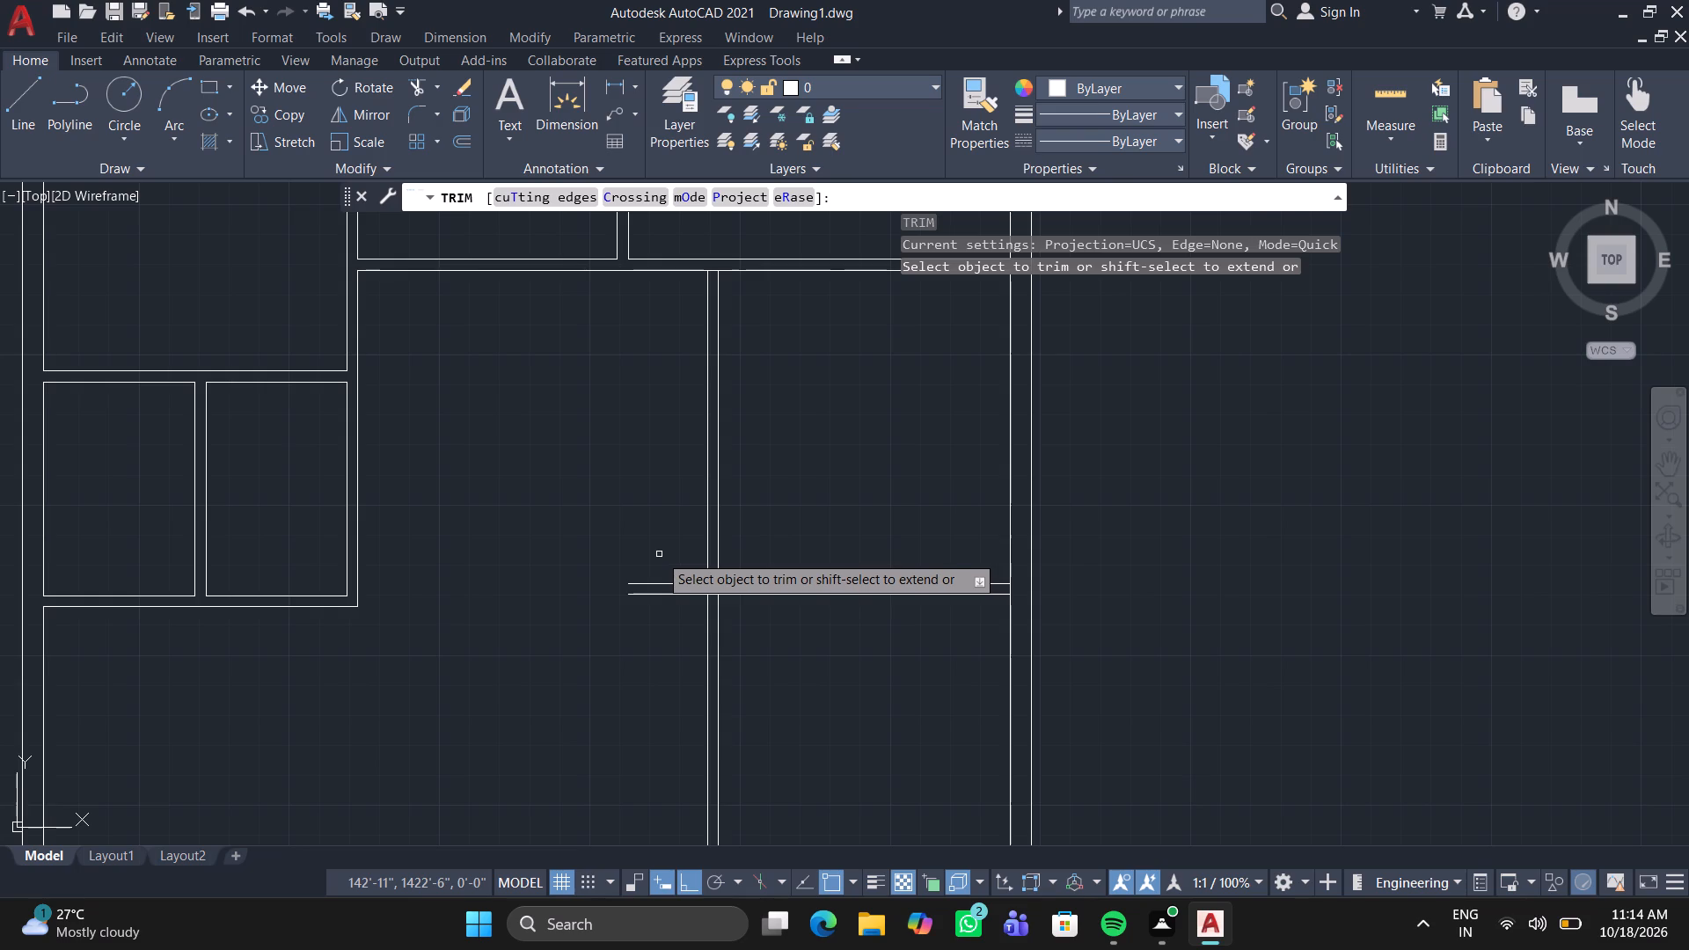
left_click(634, 547)
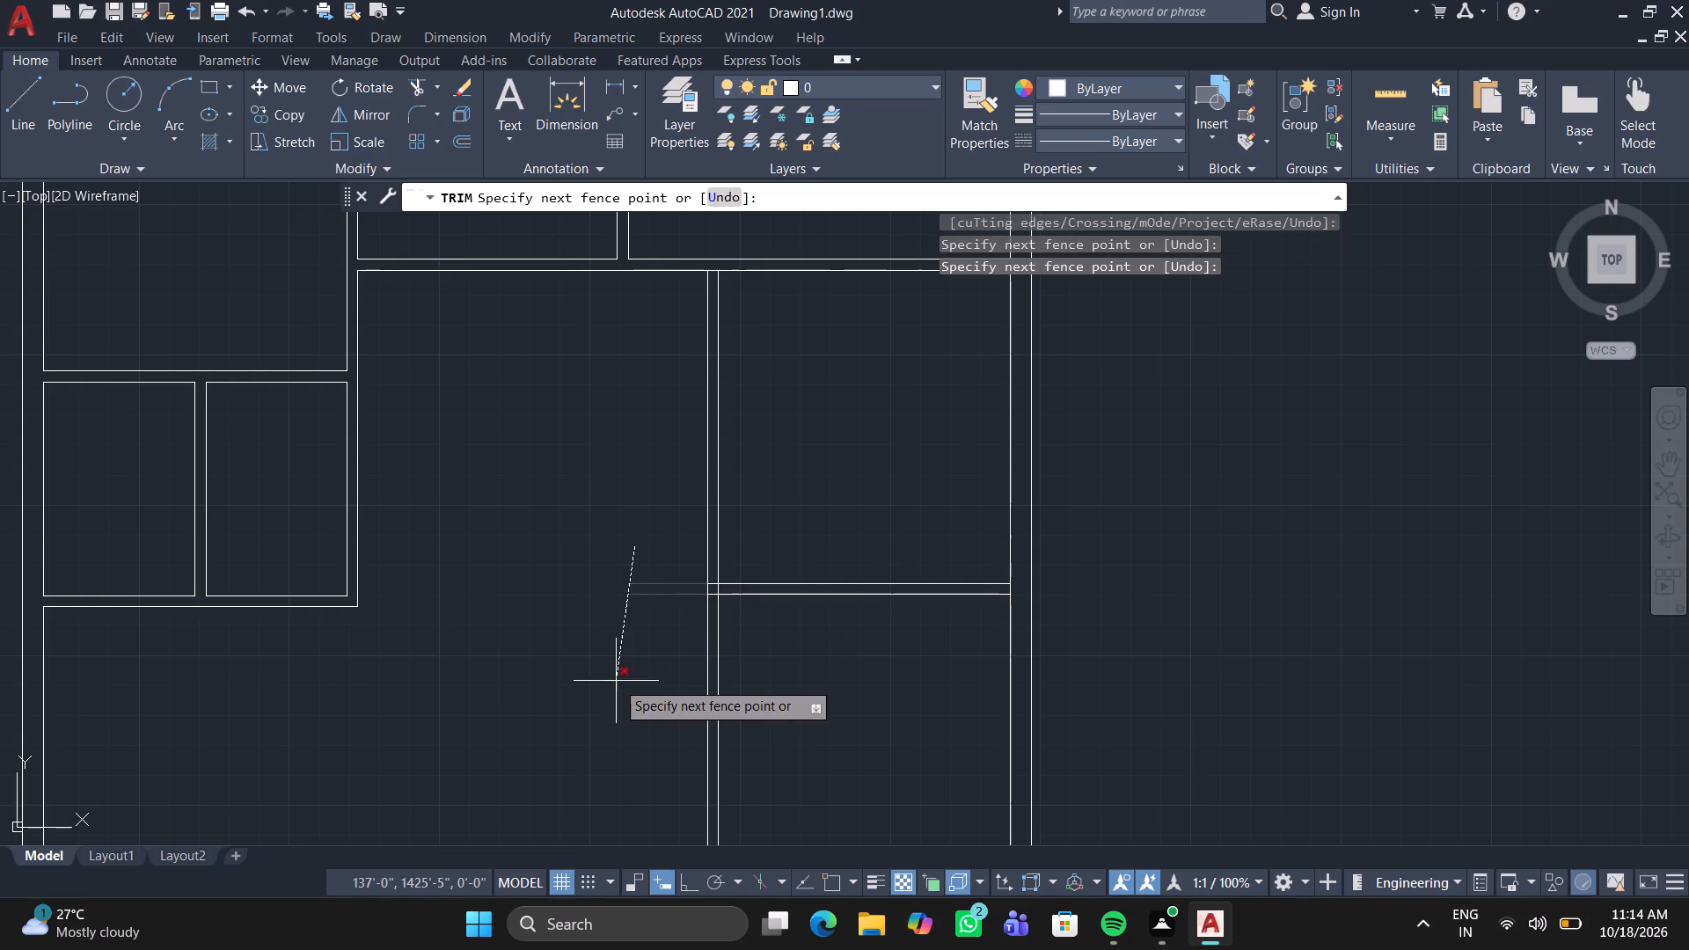
left_click(616, 681)
left_click_drag(654, 547, 654, 629)
left_click_drag(645, 691, 749, 698)
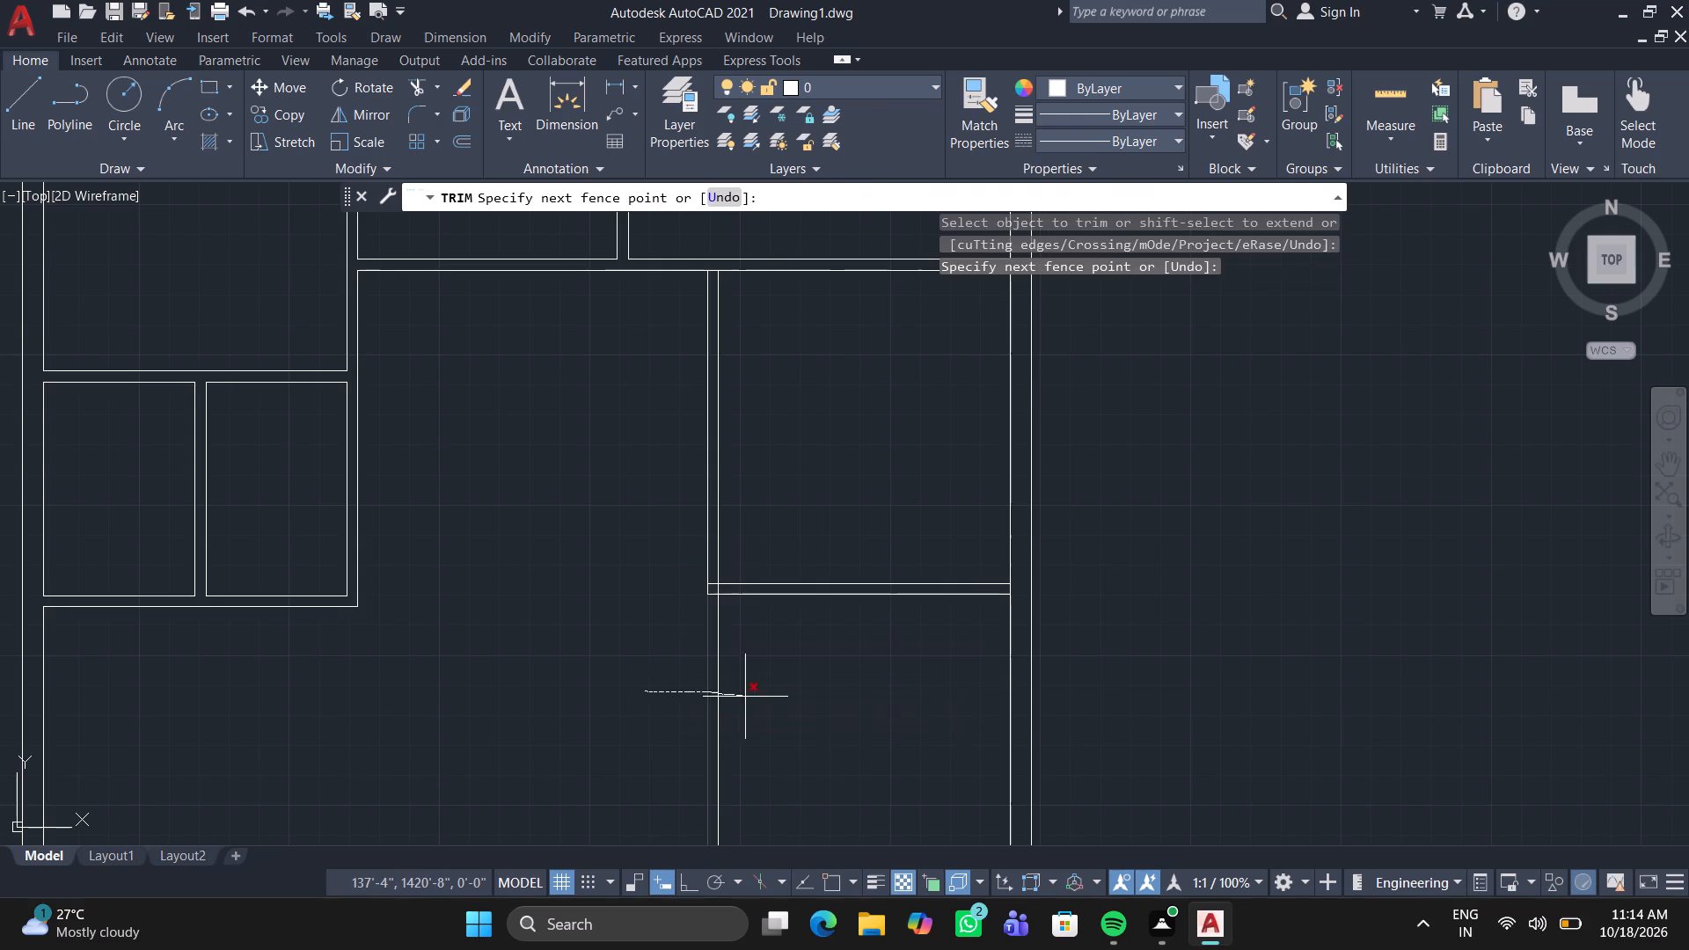
left_click_drag(749, 698, 796, 702)
key("space")
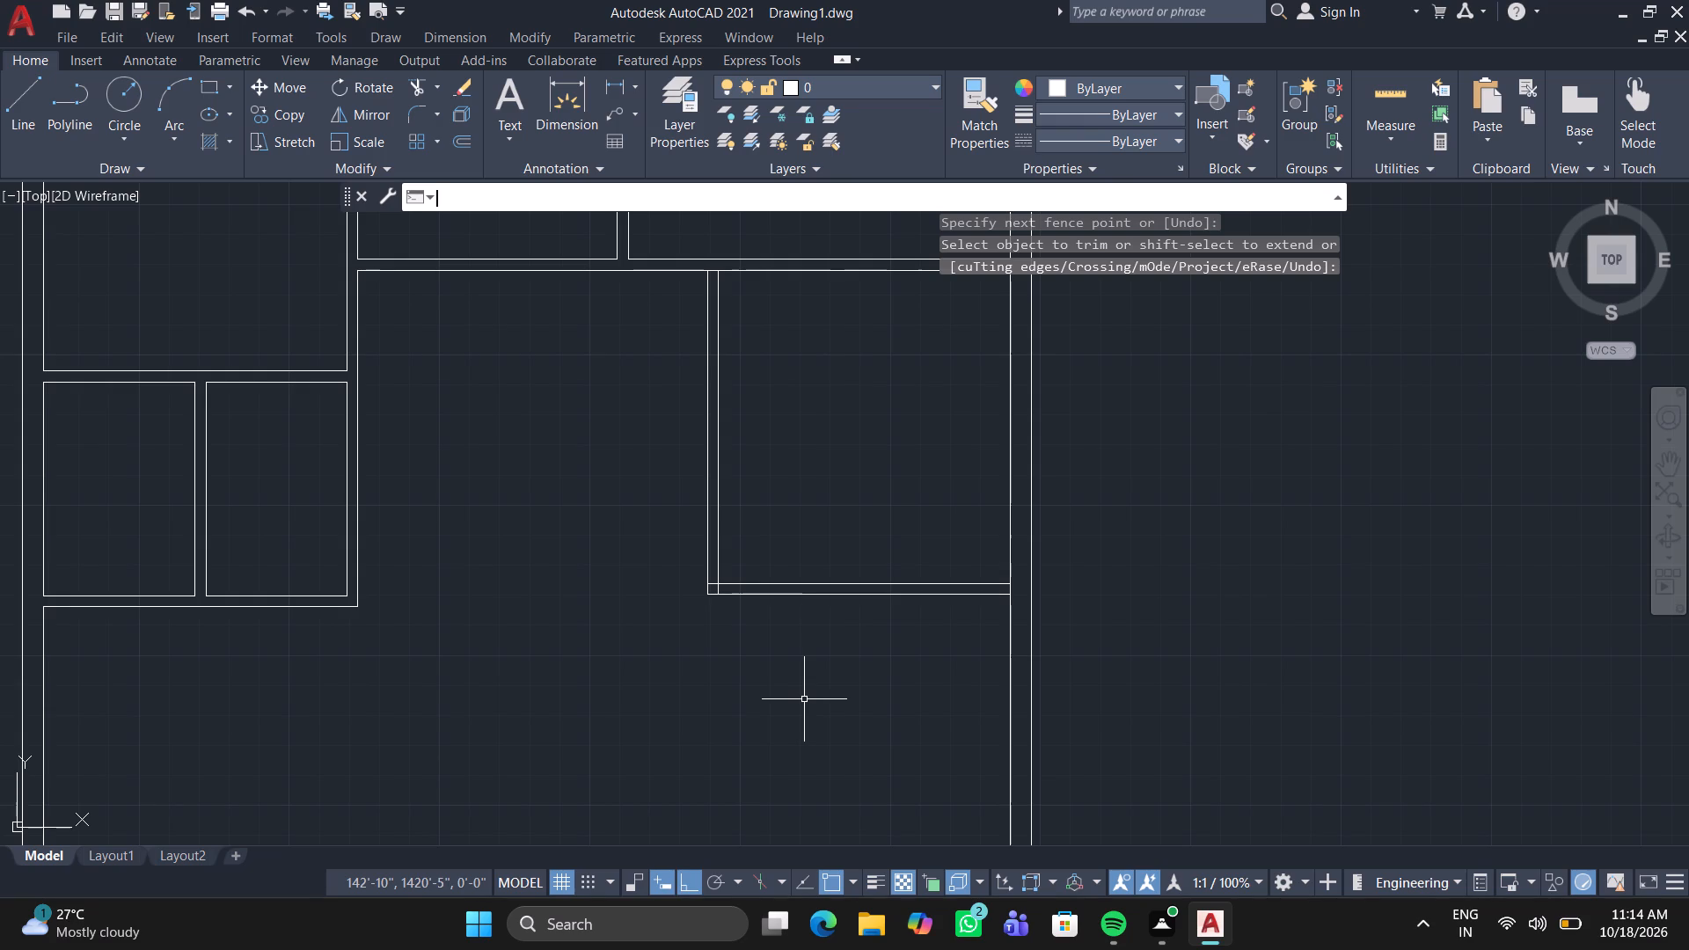
Trim the inner line of the right outer wall between the two lines of the new horizontal wall.
type("tr")
key("Return")
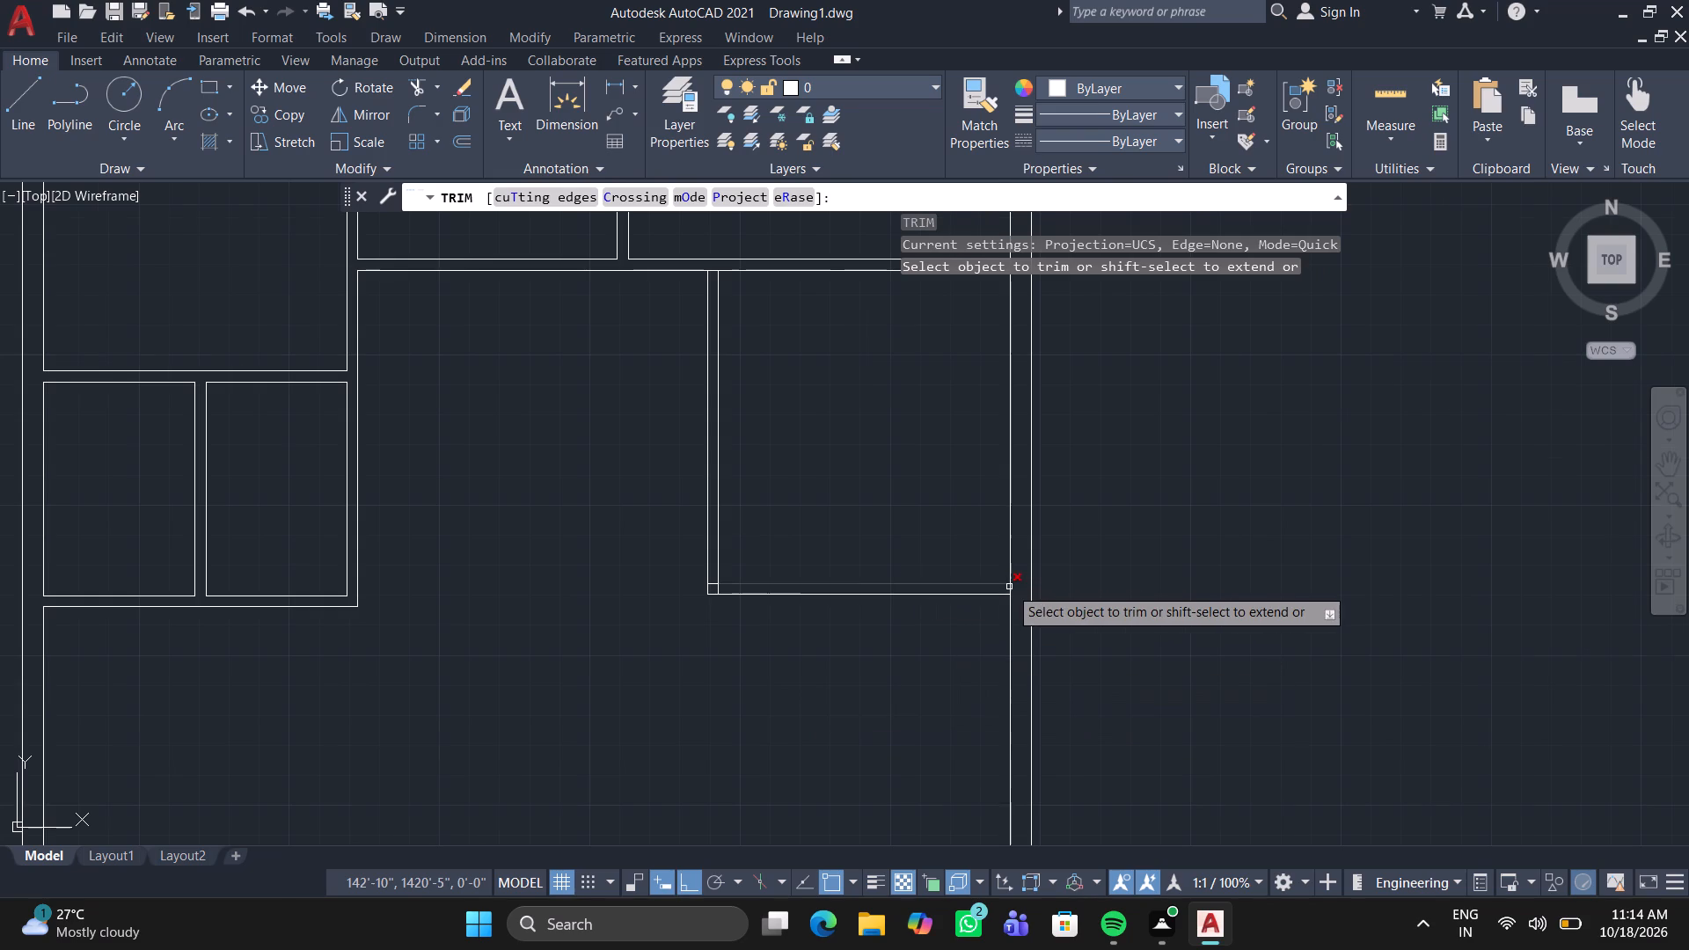
scroll(1009, 587, "up", 5)
left_click(1007, 621)
left_click(1053, 617)
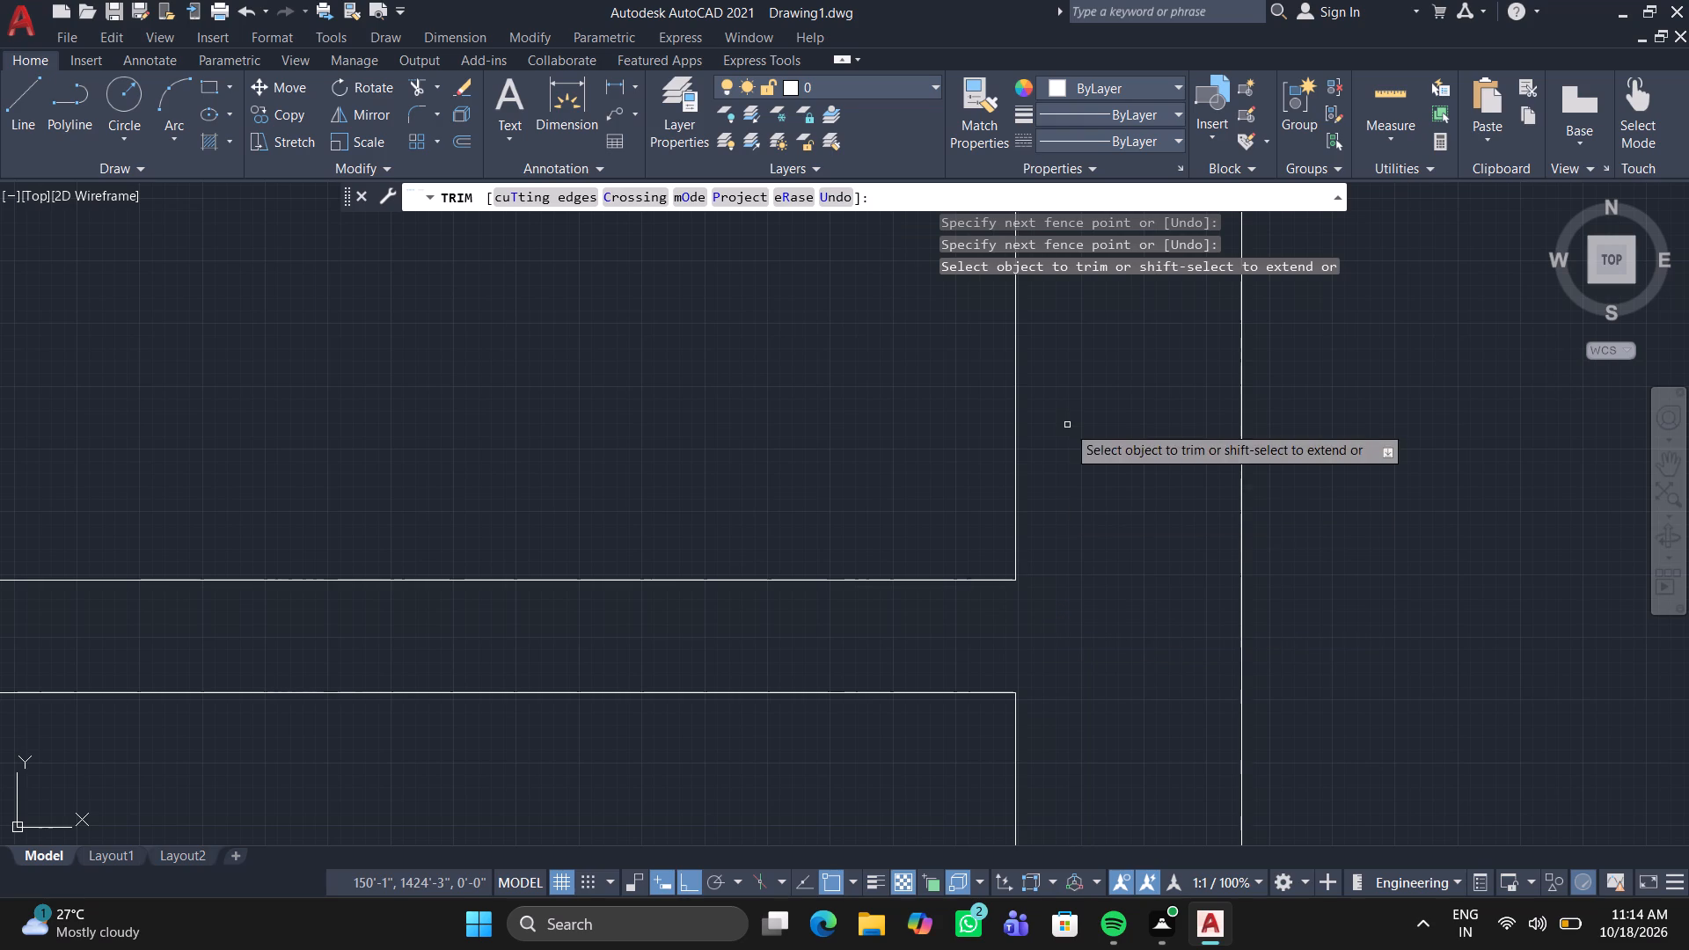
Trim the overlapping inner wall segments at the new room's lower-left corner.
scroll(458, 582, "down", 3)
scroll(328, 624, "down", 2)
middle_click_drag(181, 625, 635, 764)
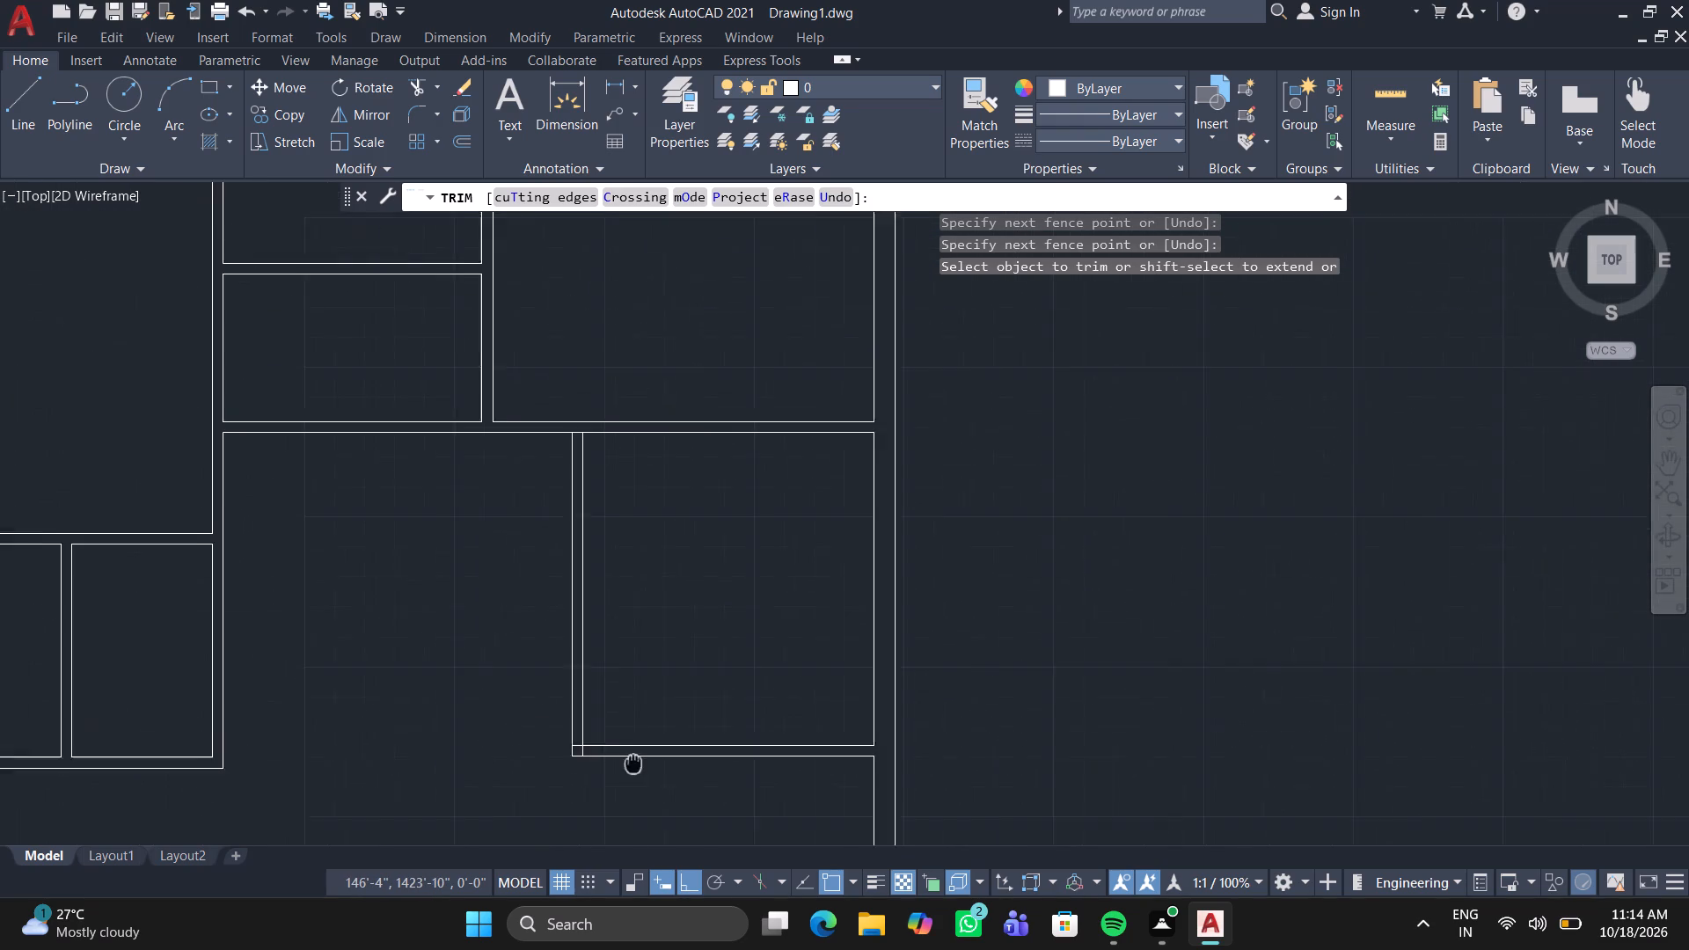
middle_click_drag(635, 764, 640, 766)
scroll(585, 764, "up", 4)
scroll(563, 674, "up", 3)
left_click(564, 644)
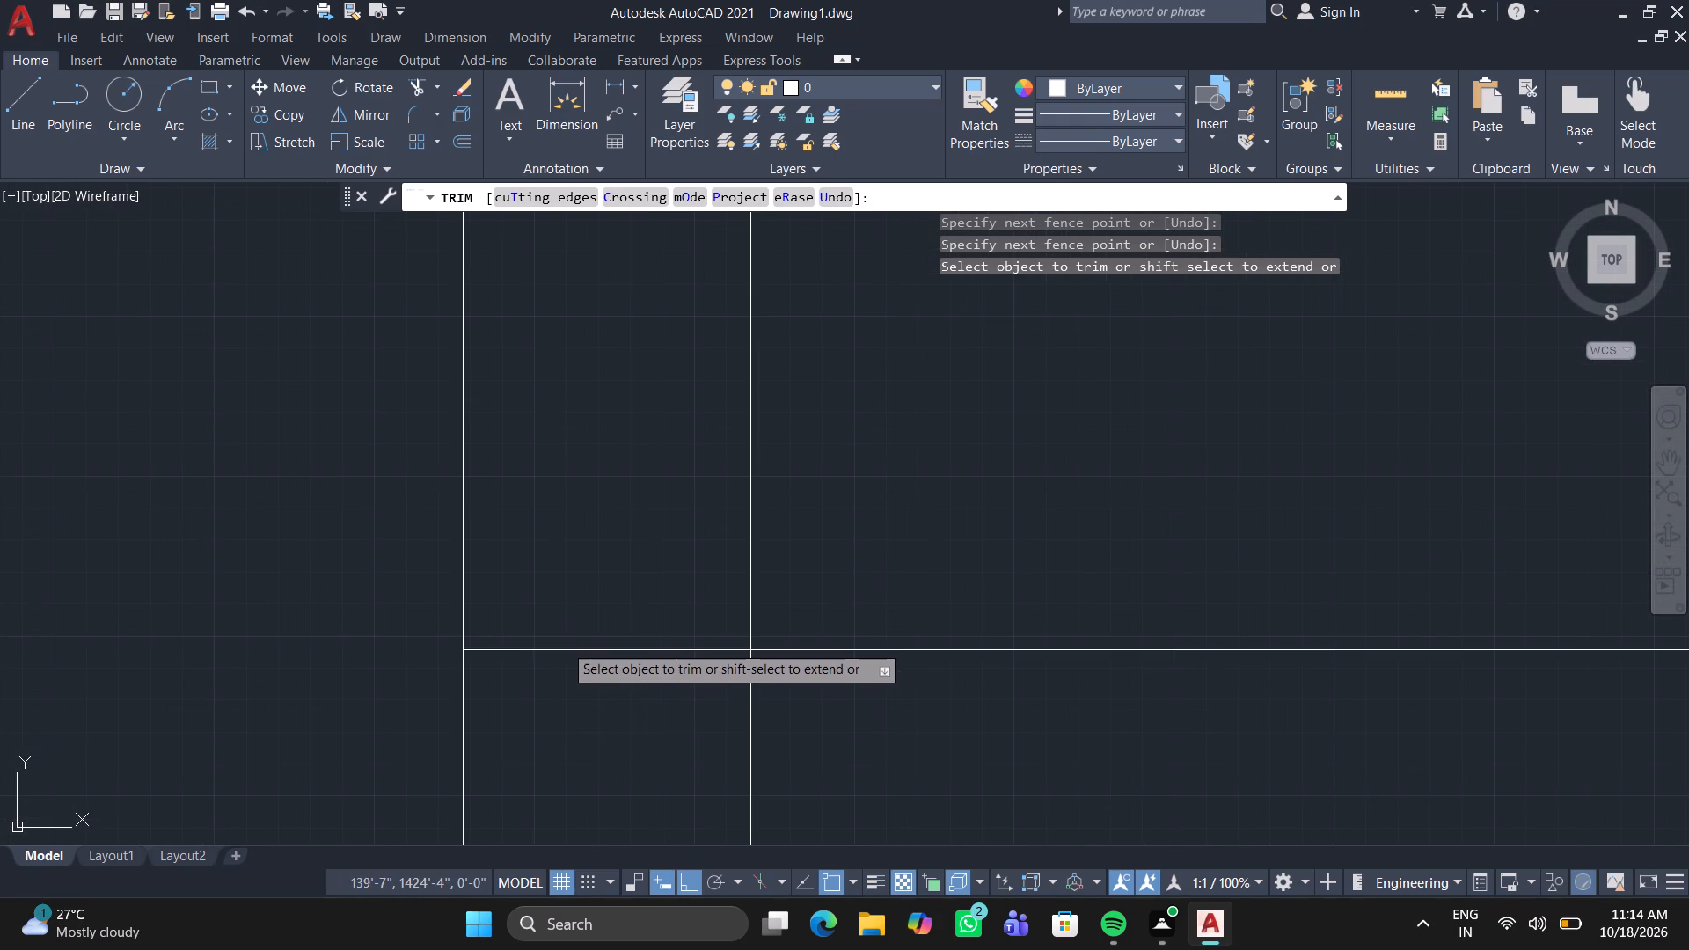
left_click(834, 757)
Trim the horizontal wall line between the two vertical wall lines at the new room's upper-left junction.
scroll(645, 709, "down", 6)
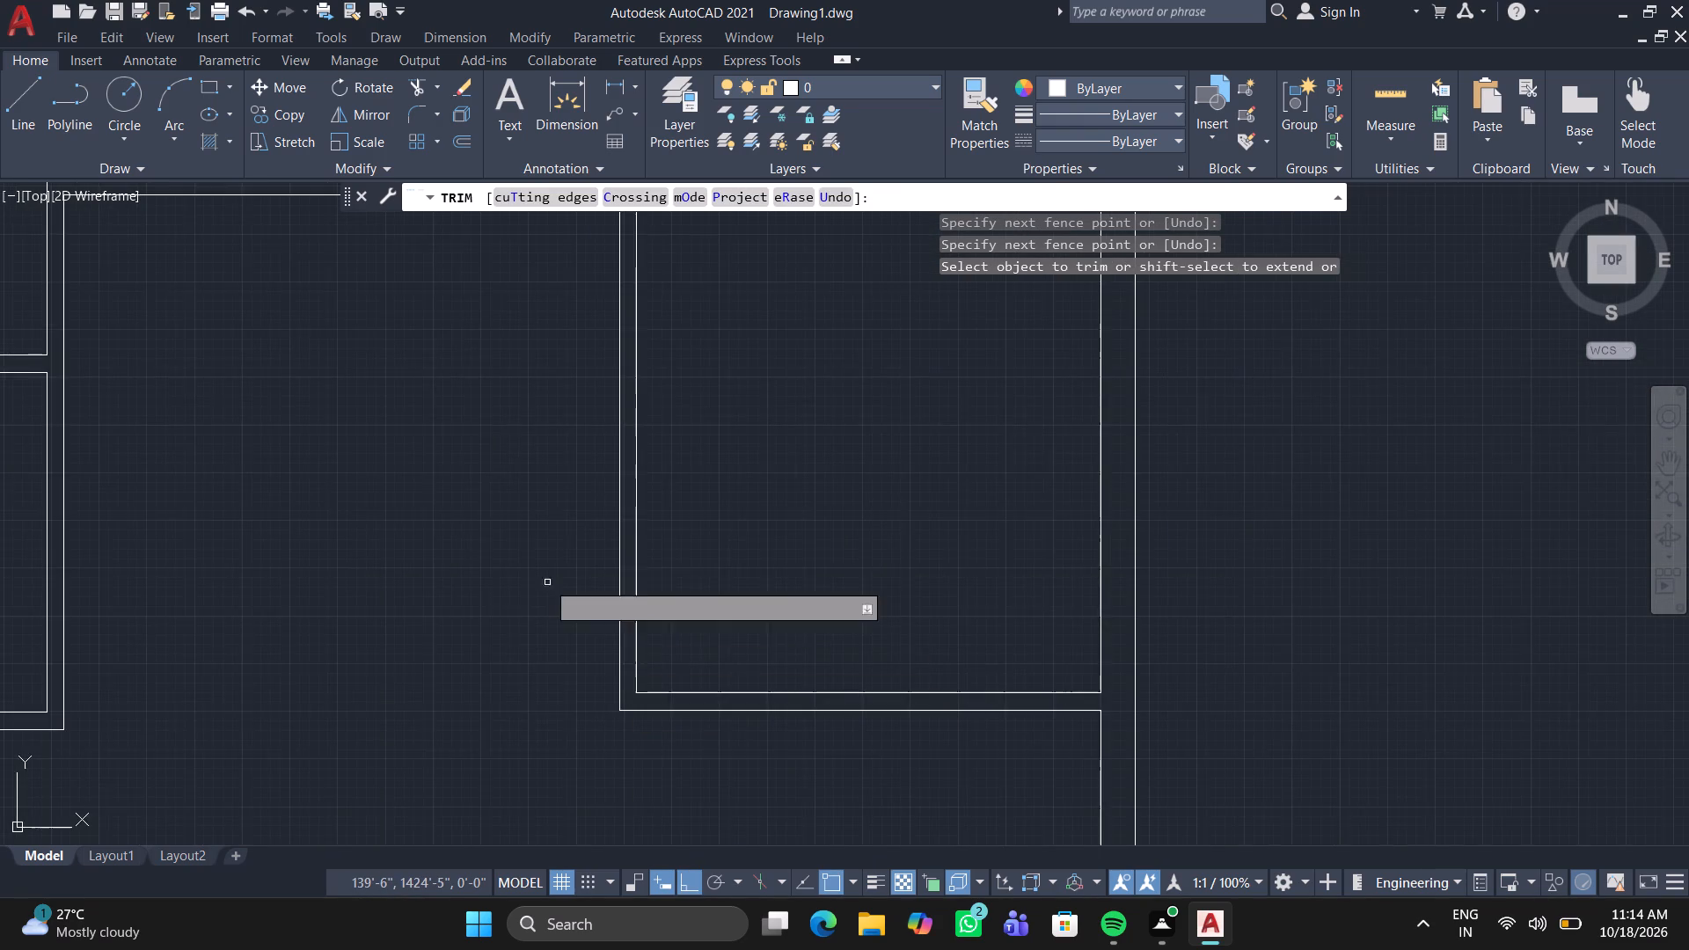
middle_click_drag(542, 575, 552, 949)
scroll(640, 599, "up", 3)
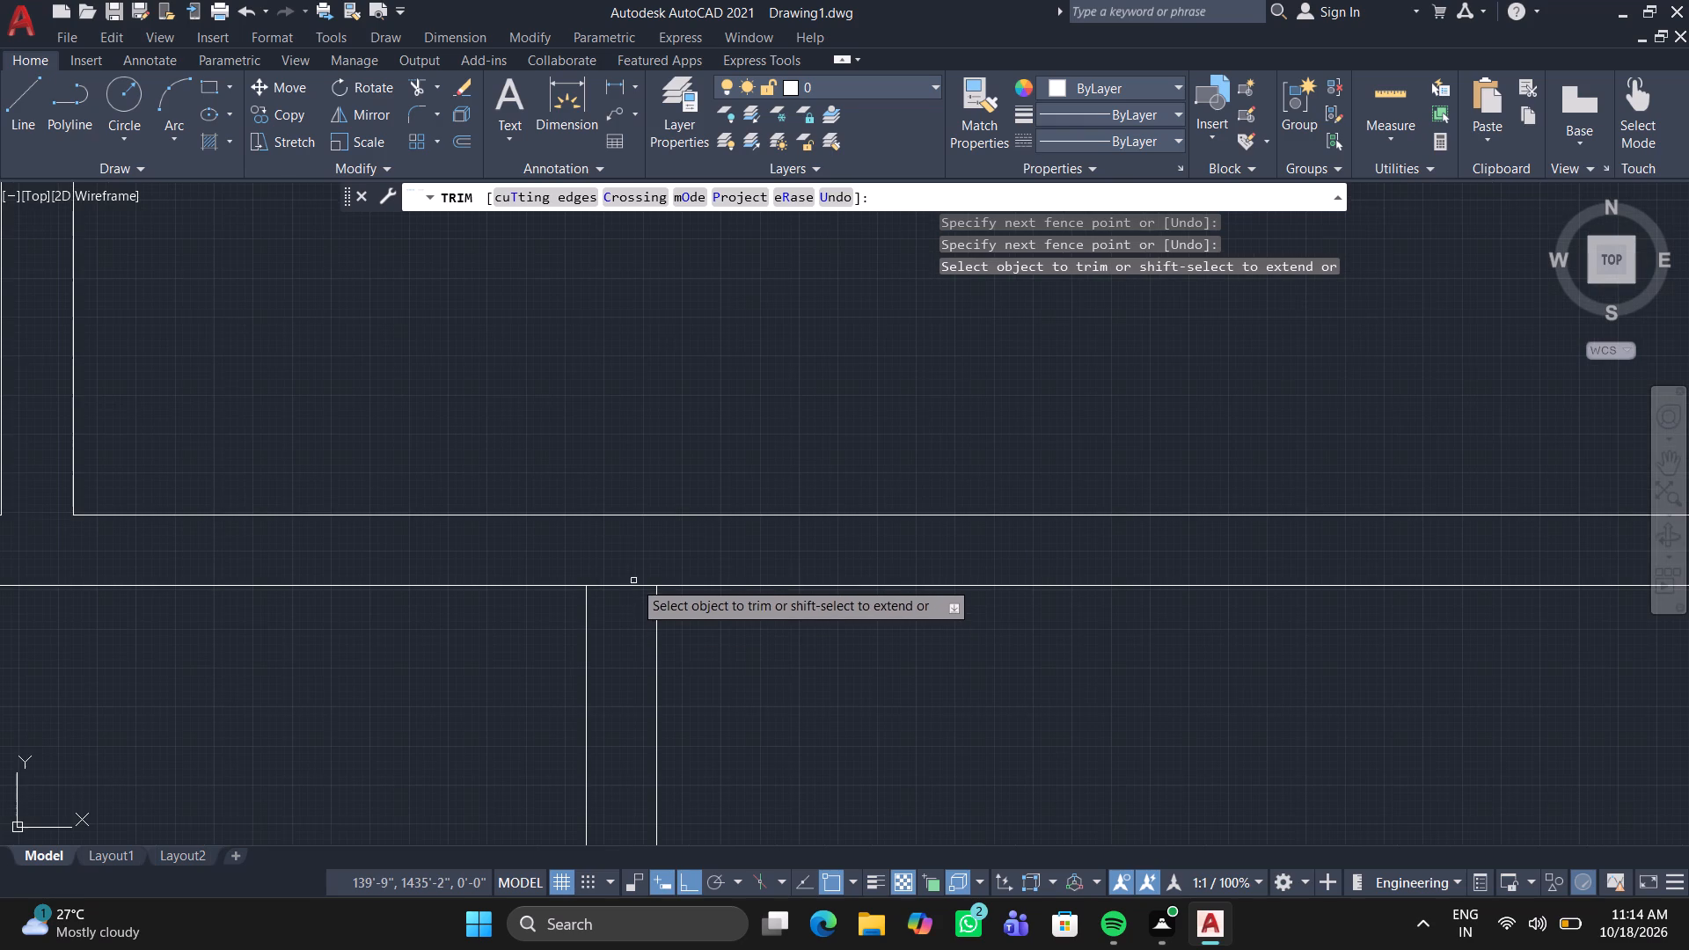
left_click(632, 577)
left_click(603, 661)
key("Escape")
key("Escape")
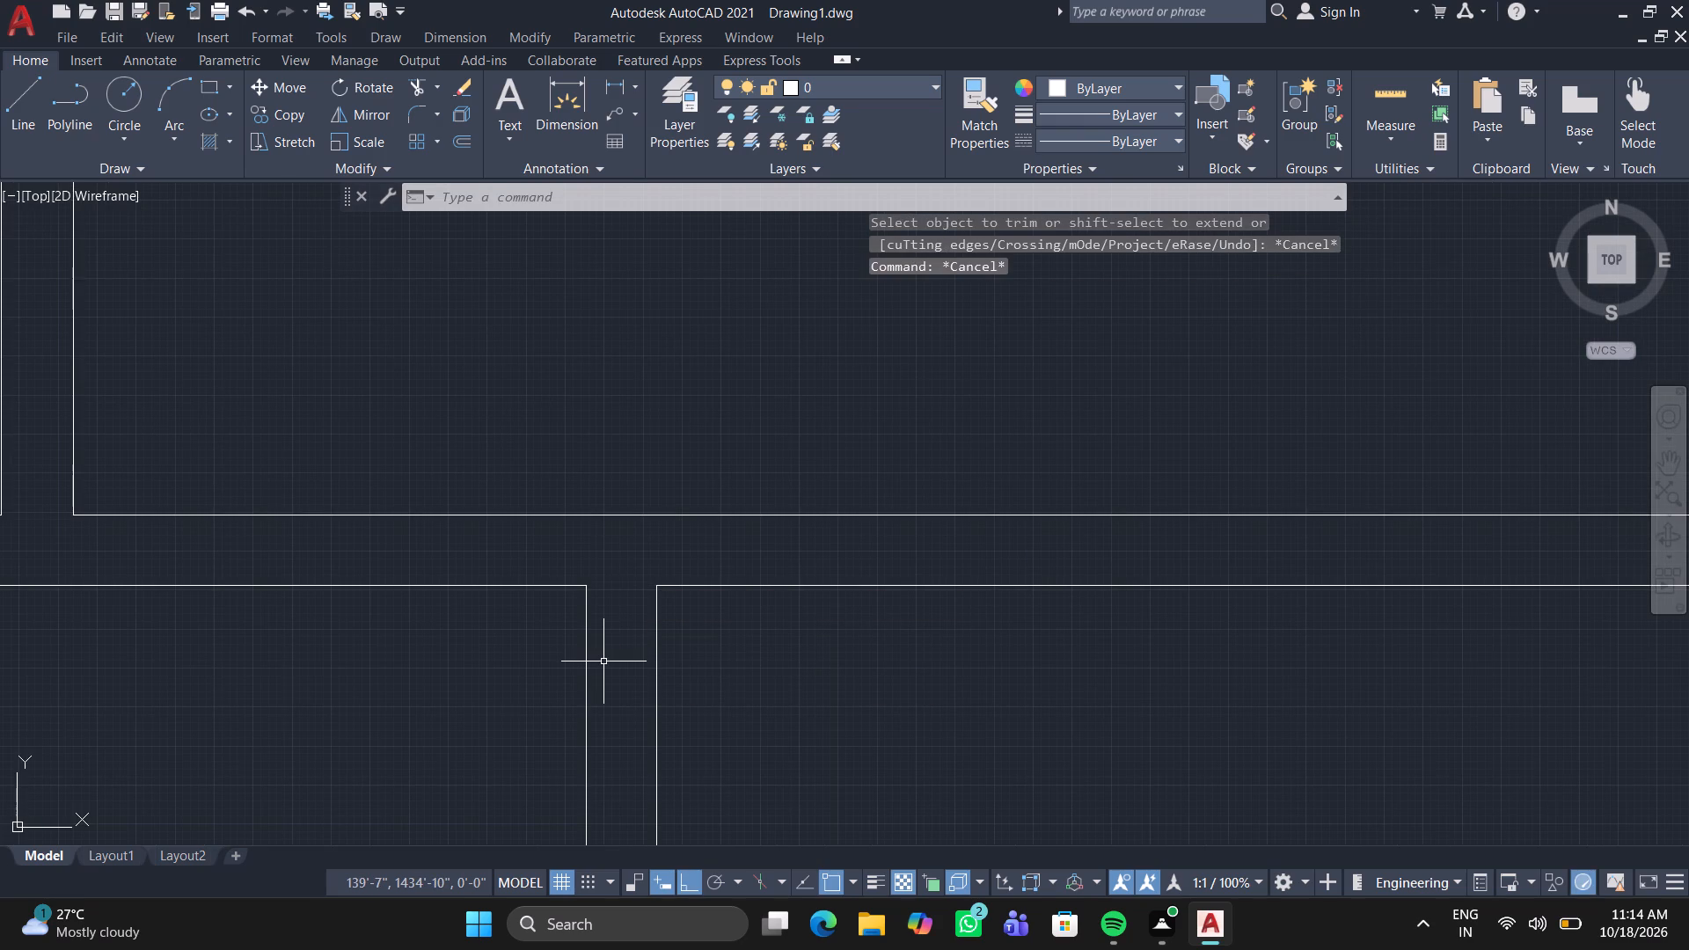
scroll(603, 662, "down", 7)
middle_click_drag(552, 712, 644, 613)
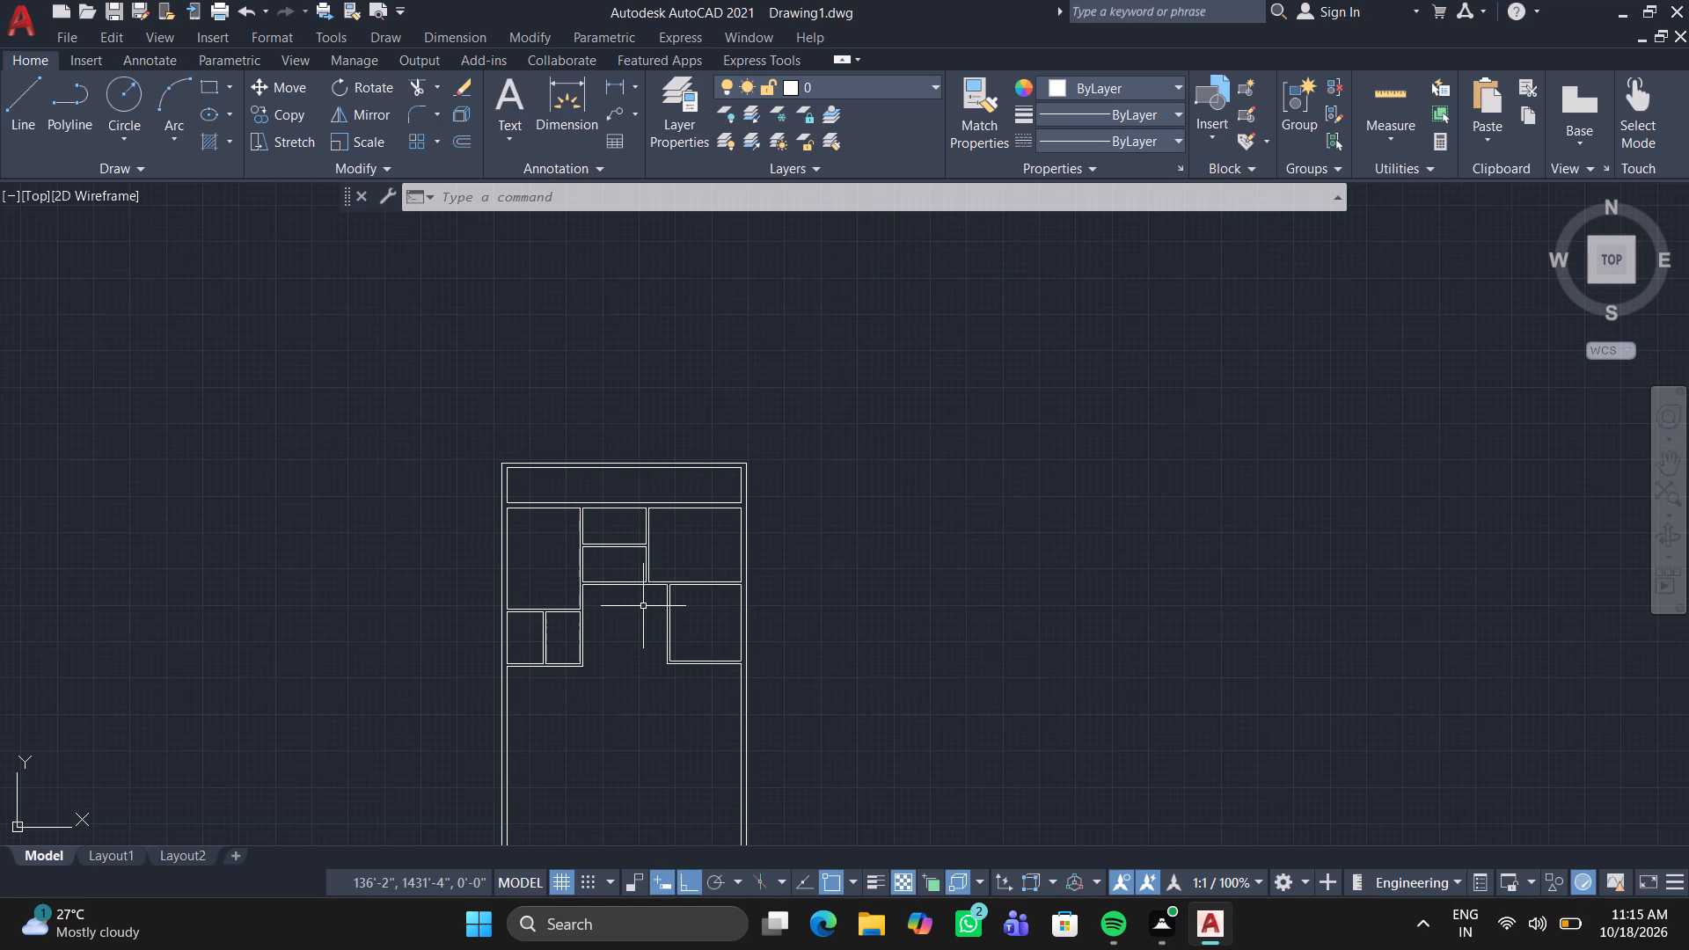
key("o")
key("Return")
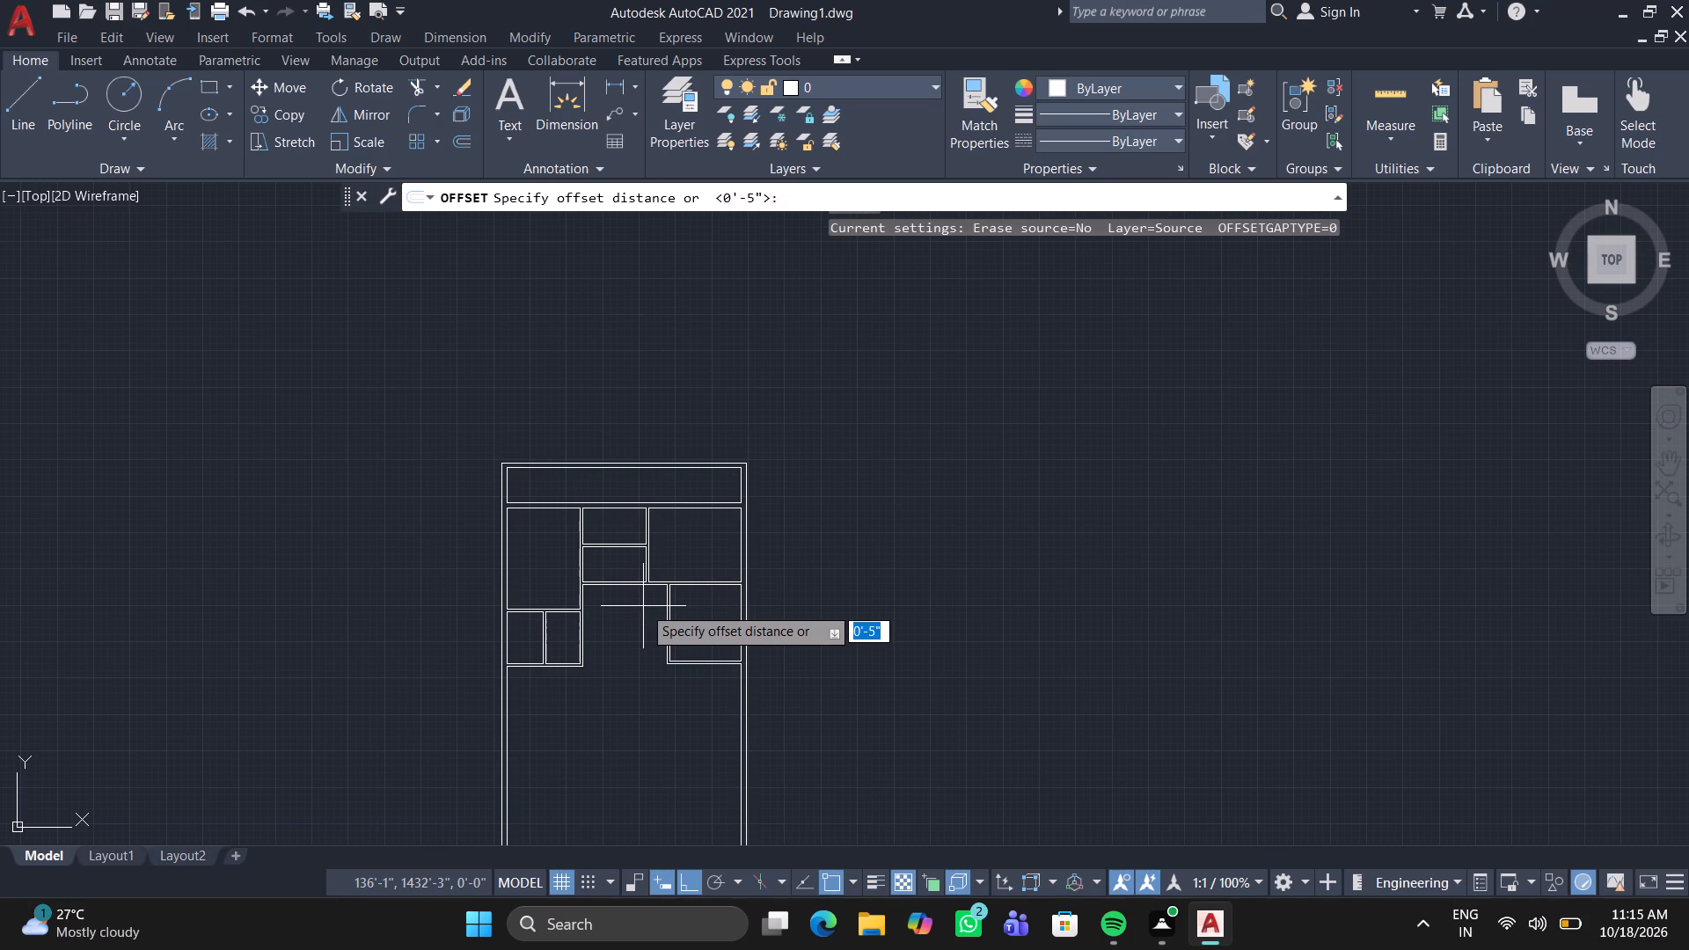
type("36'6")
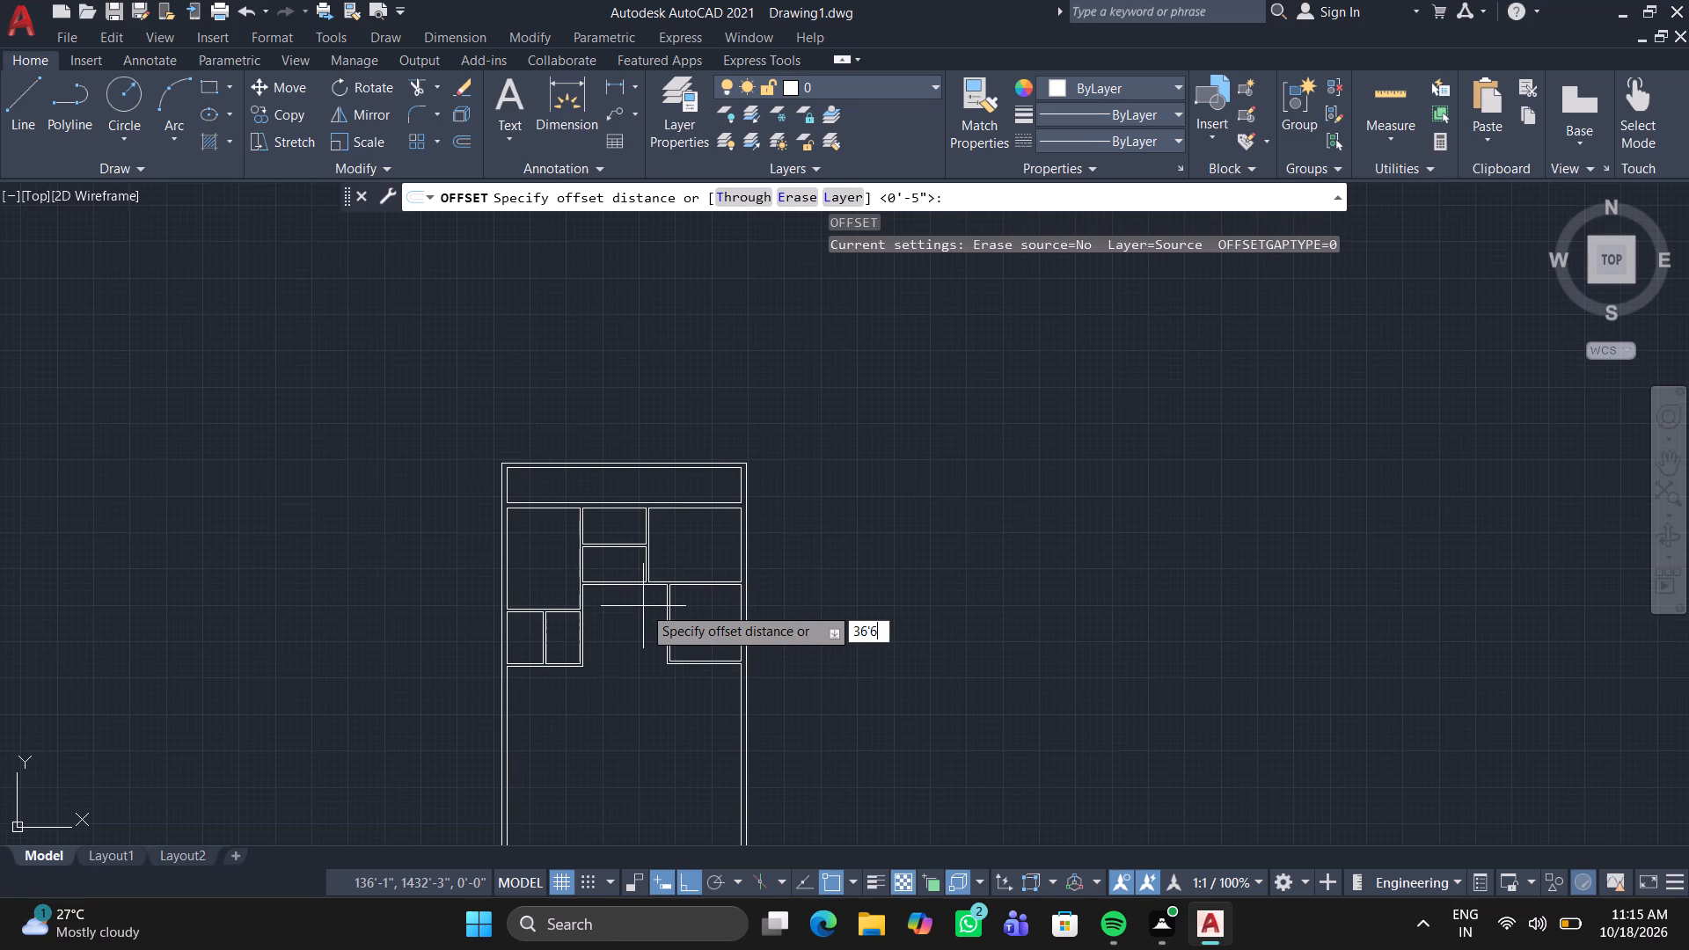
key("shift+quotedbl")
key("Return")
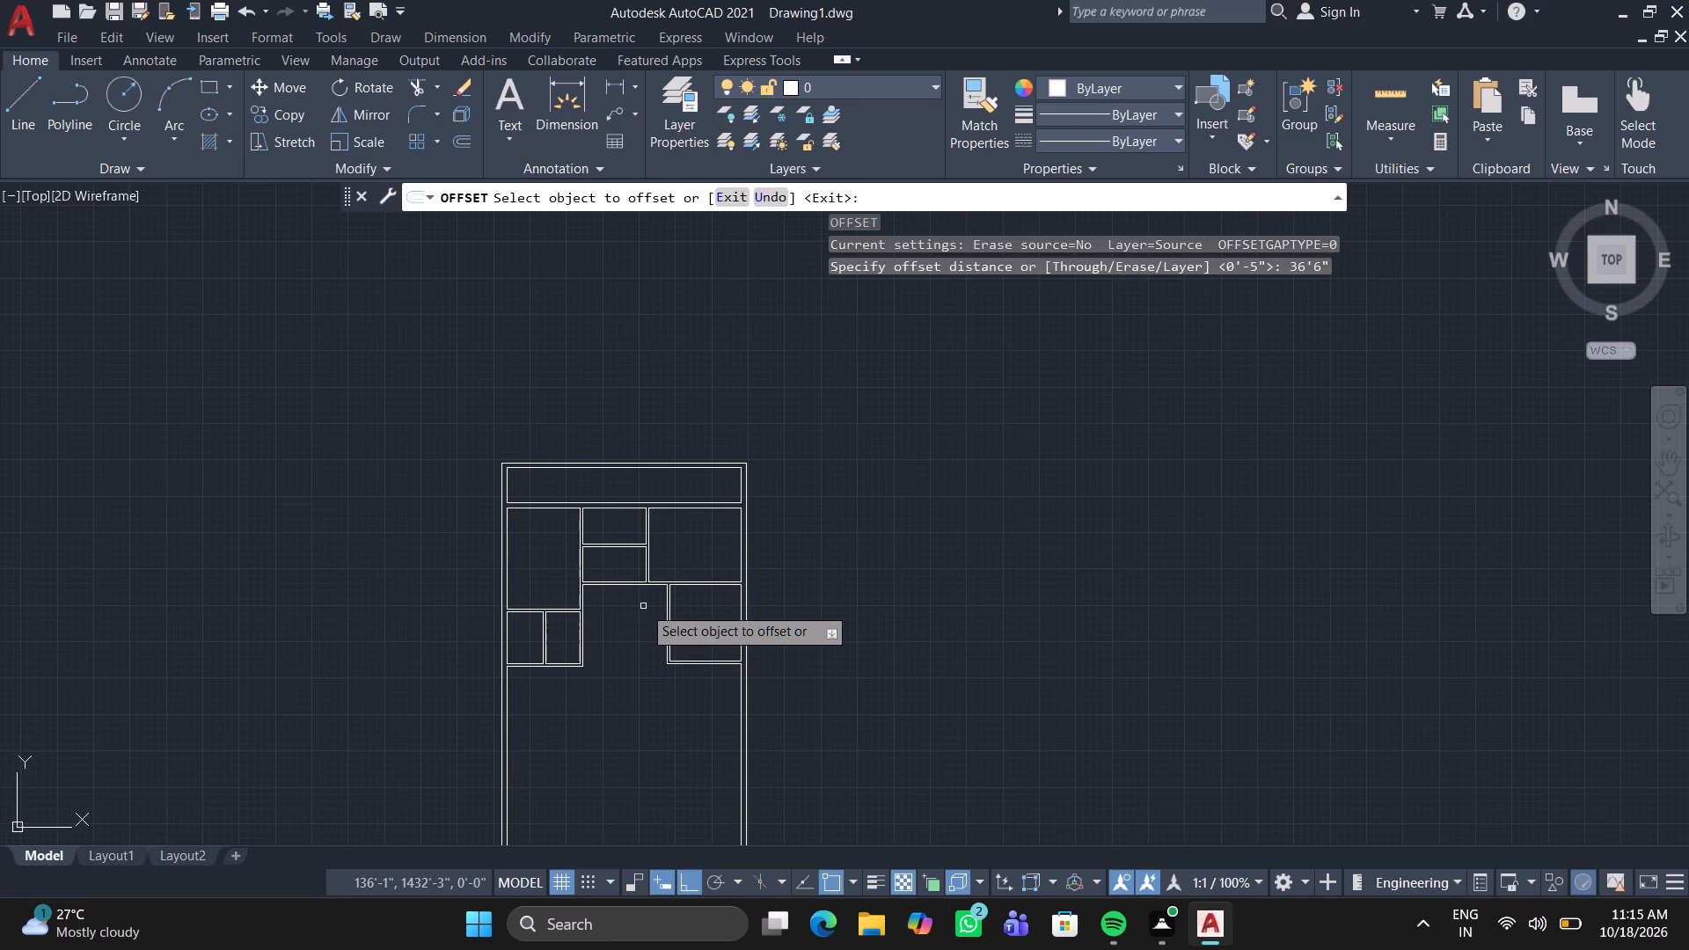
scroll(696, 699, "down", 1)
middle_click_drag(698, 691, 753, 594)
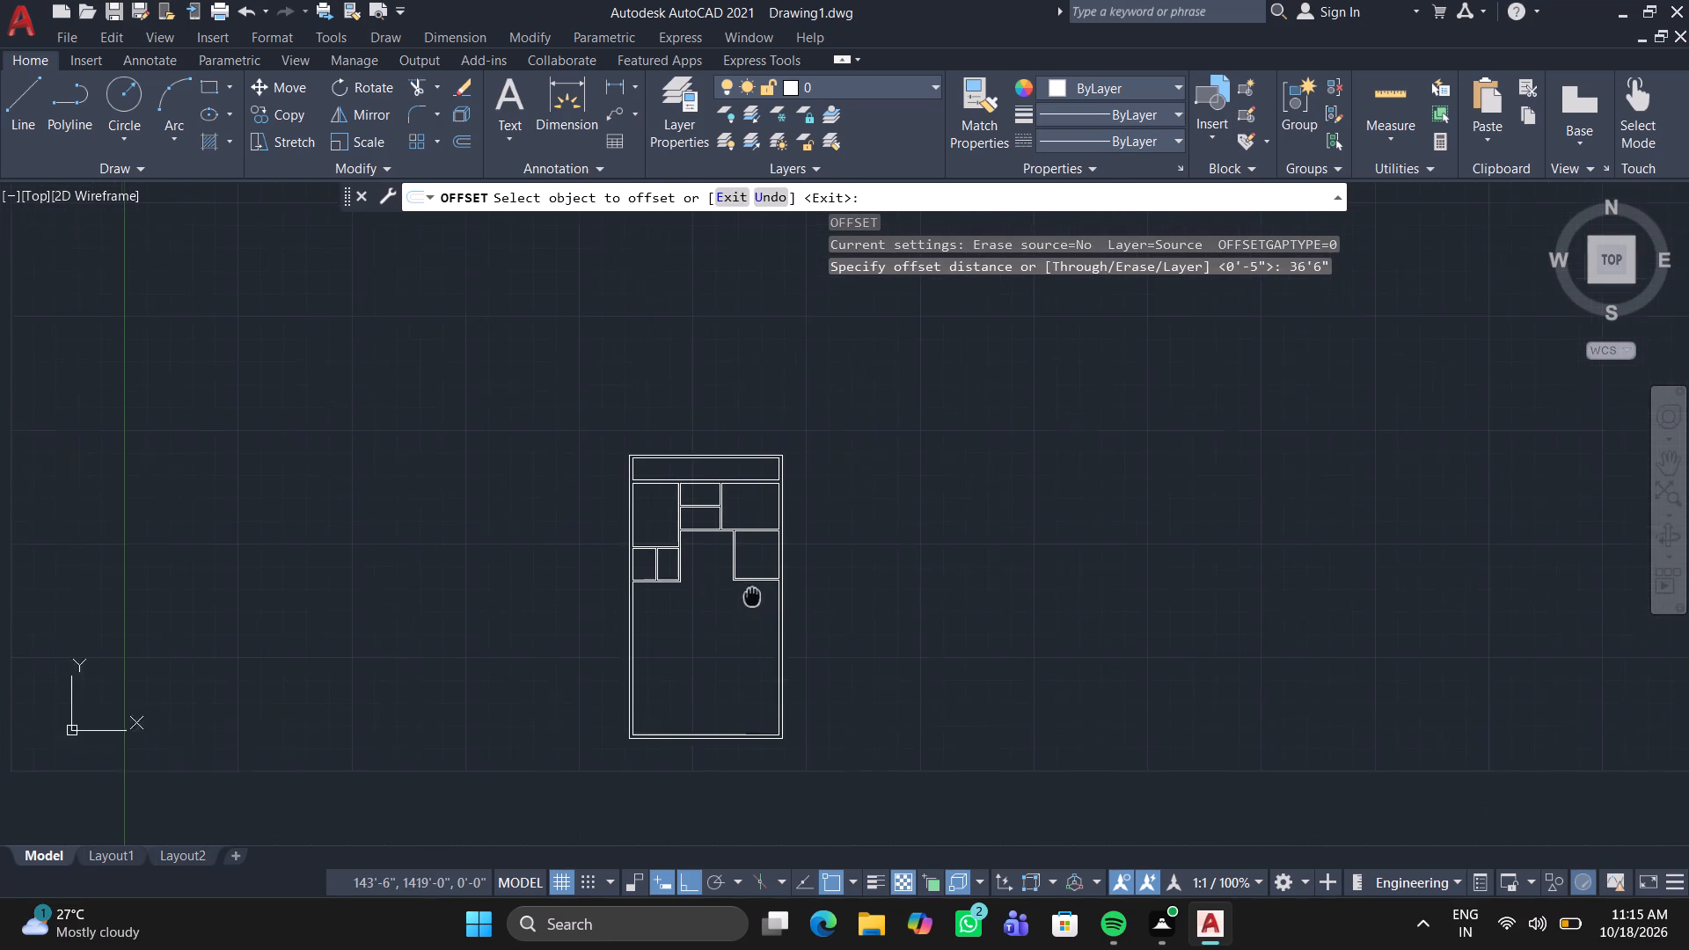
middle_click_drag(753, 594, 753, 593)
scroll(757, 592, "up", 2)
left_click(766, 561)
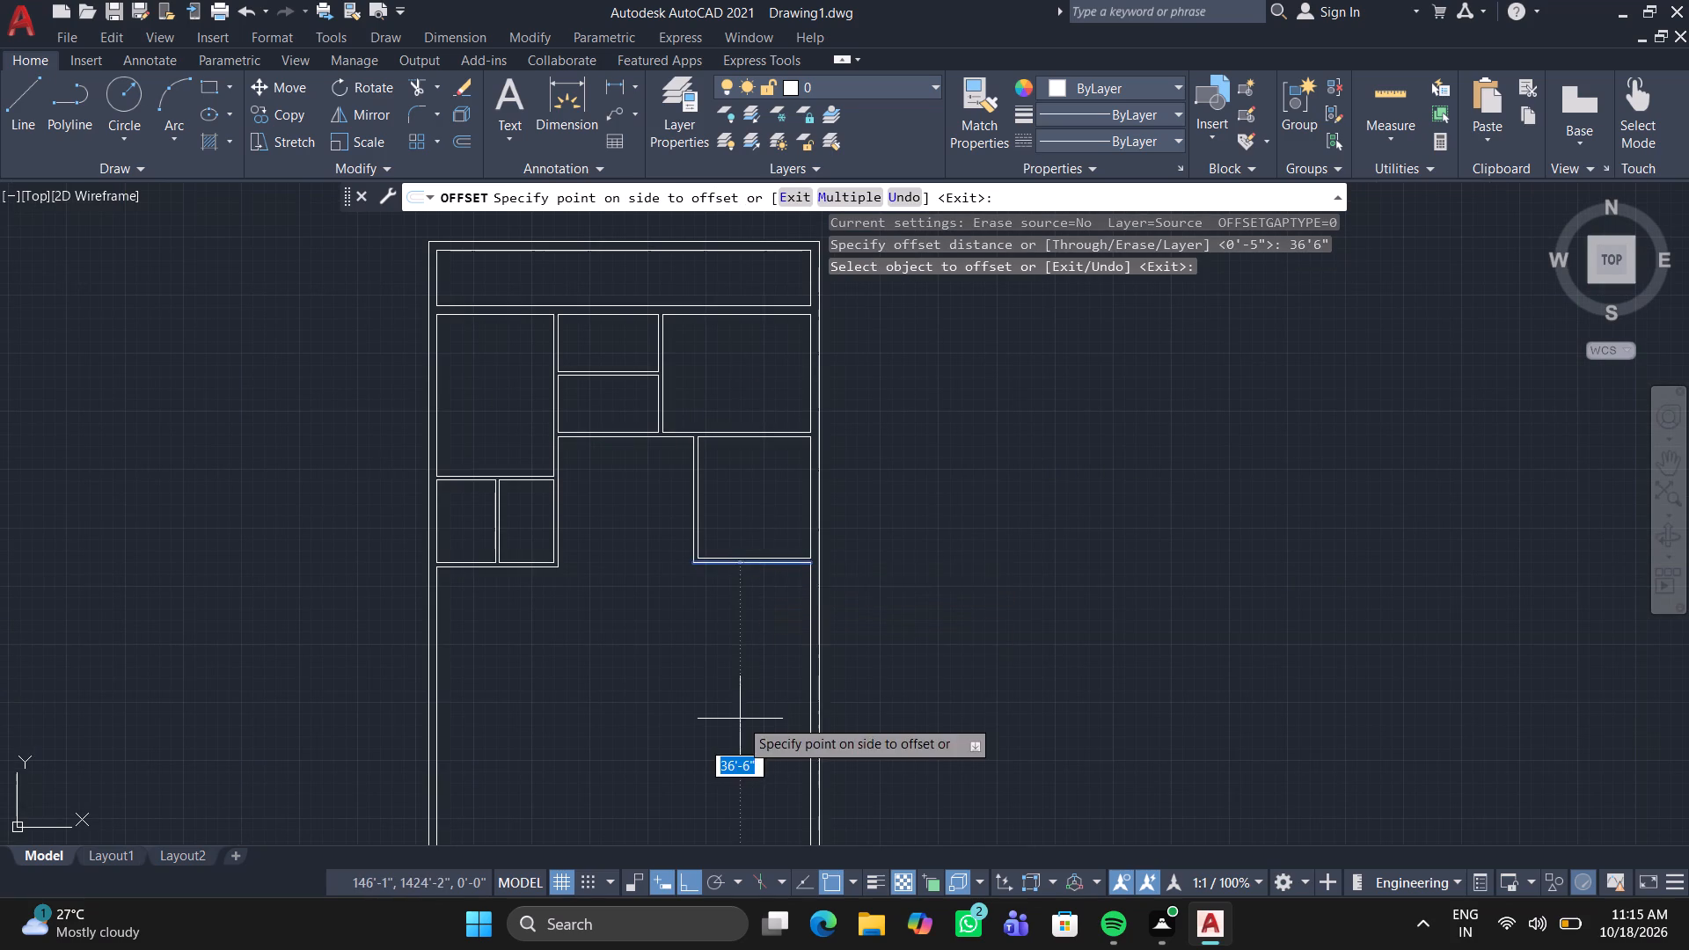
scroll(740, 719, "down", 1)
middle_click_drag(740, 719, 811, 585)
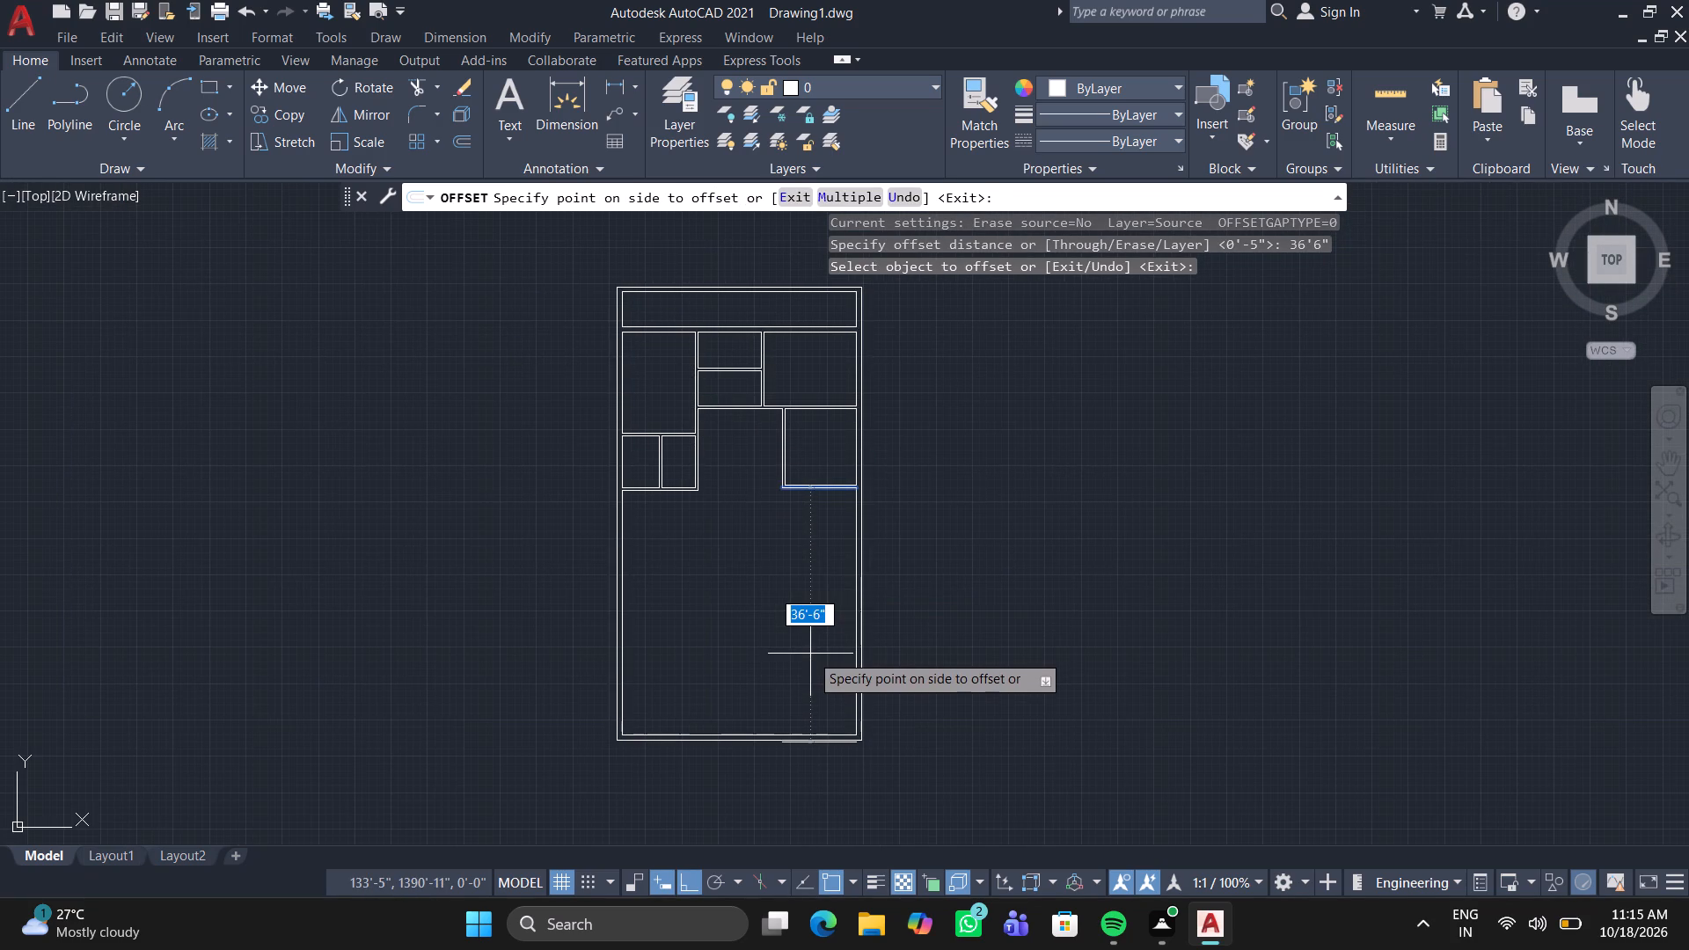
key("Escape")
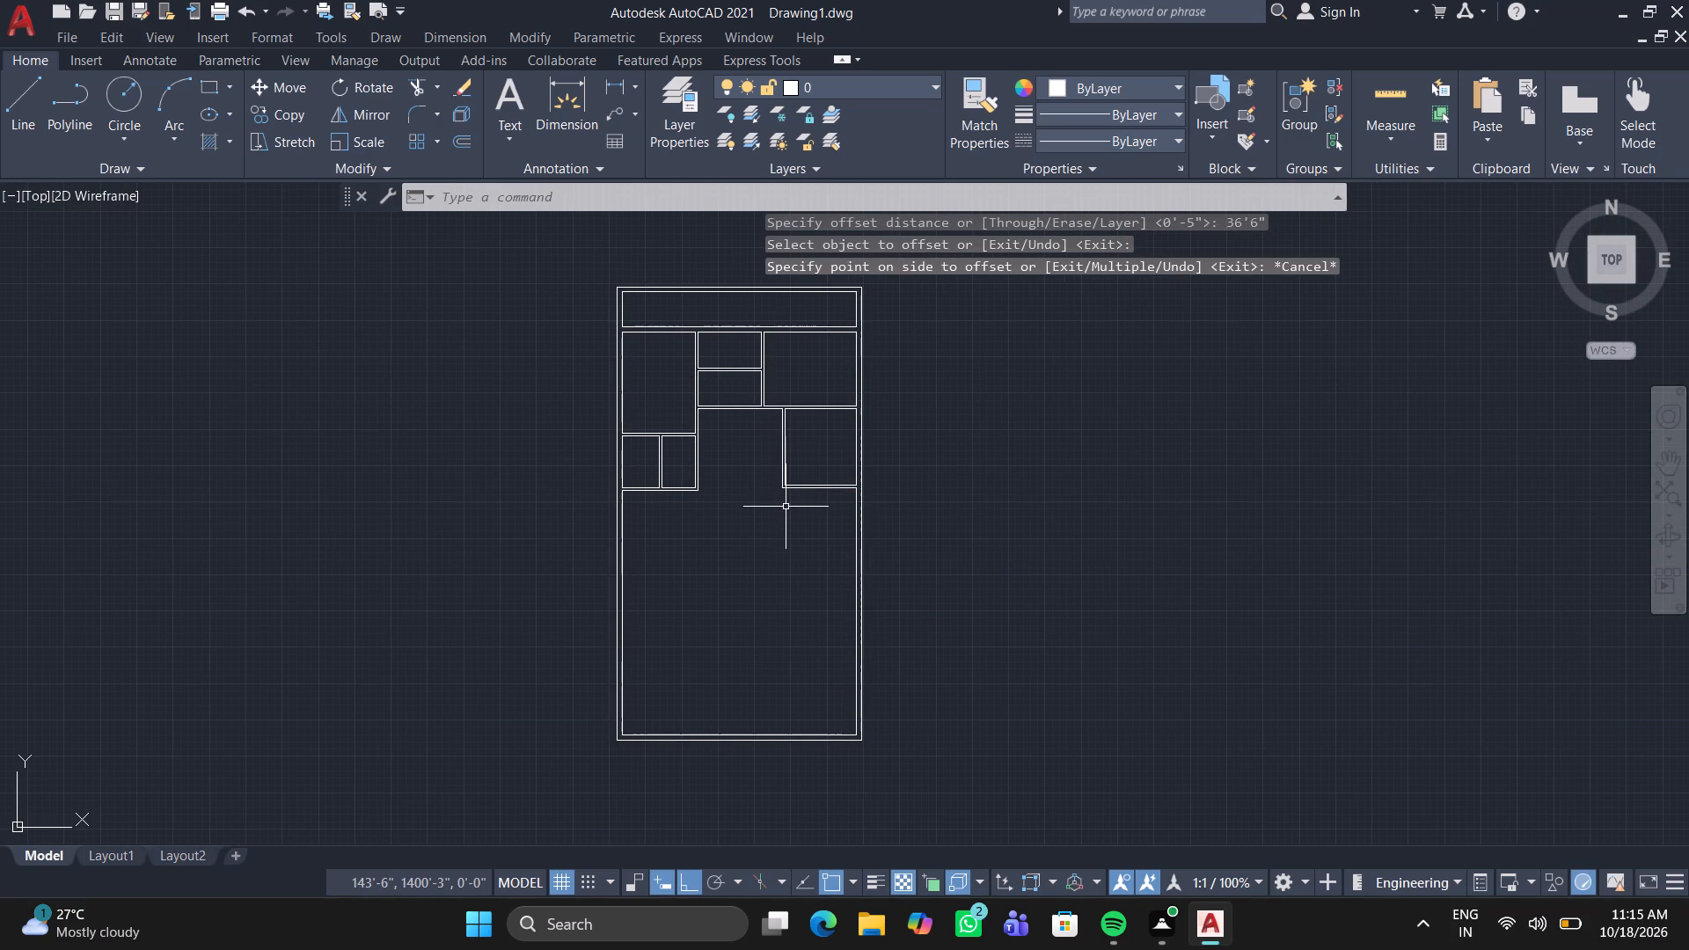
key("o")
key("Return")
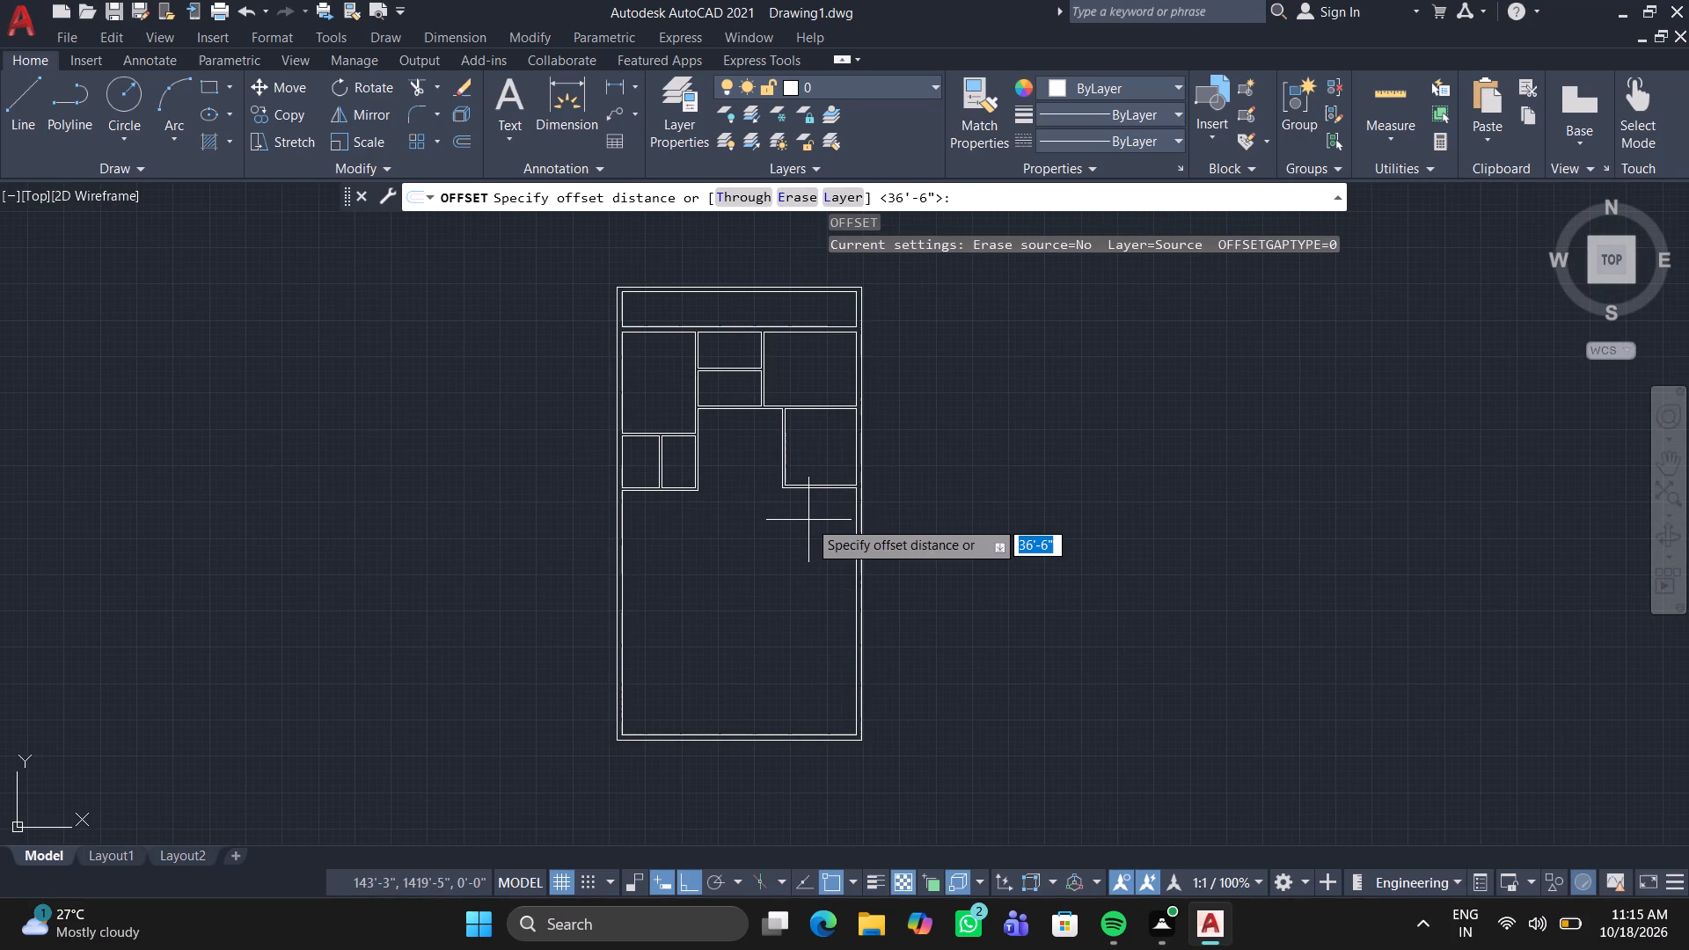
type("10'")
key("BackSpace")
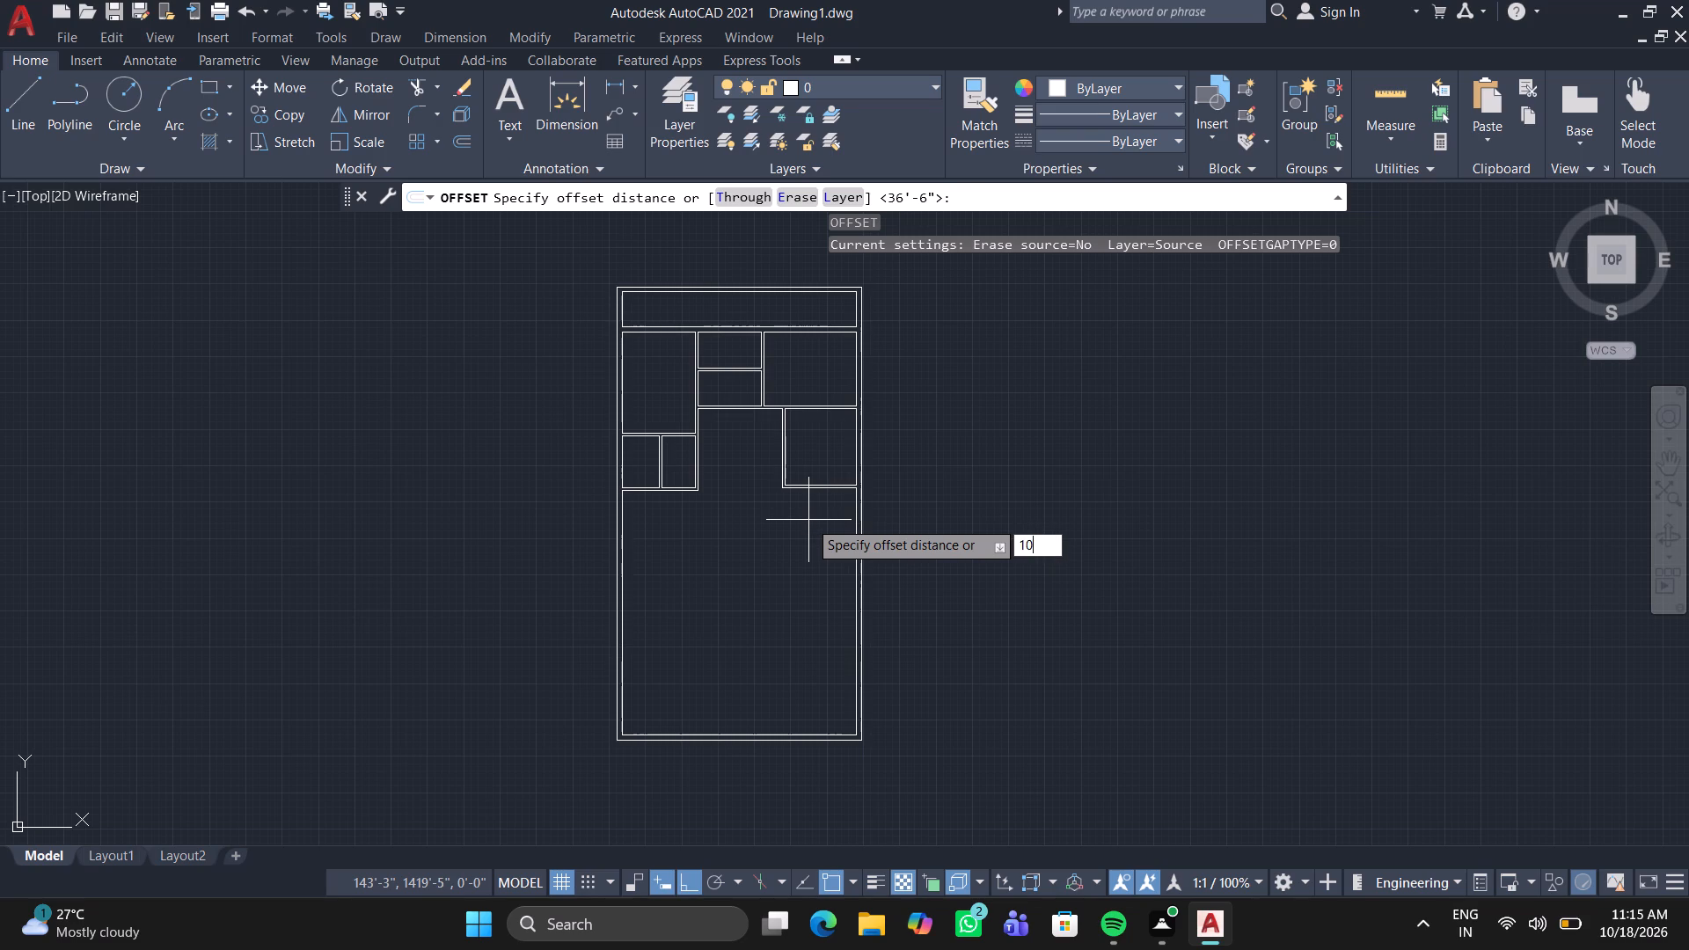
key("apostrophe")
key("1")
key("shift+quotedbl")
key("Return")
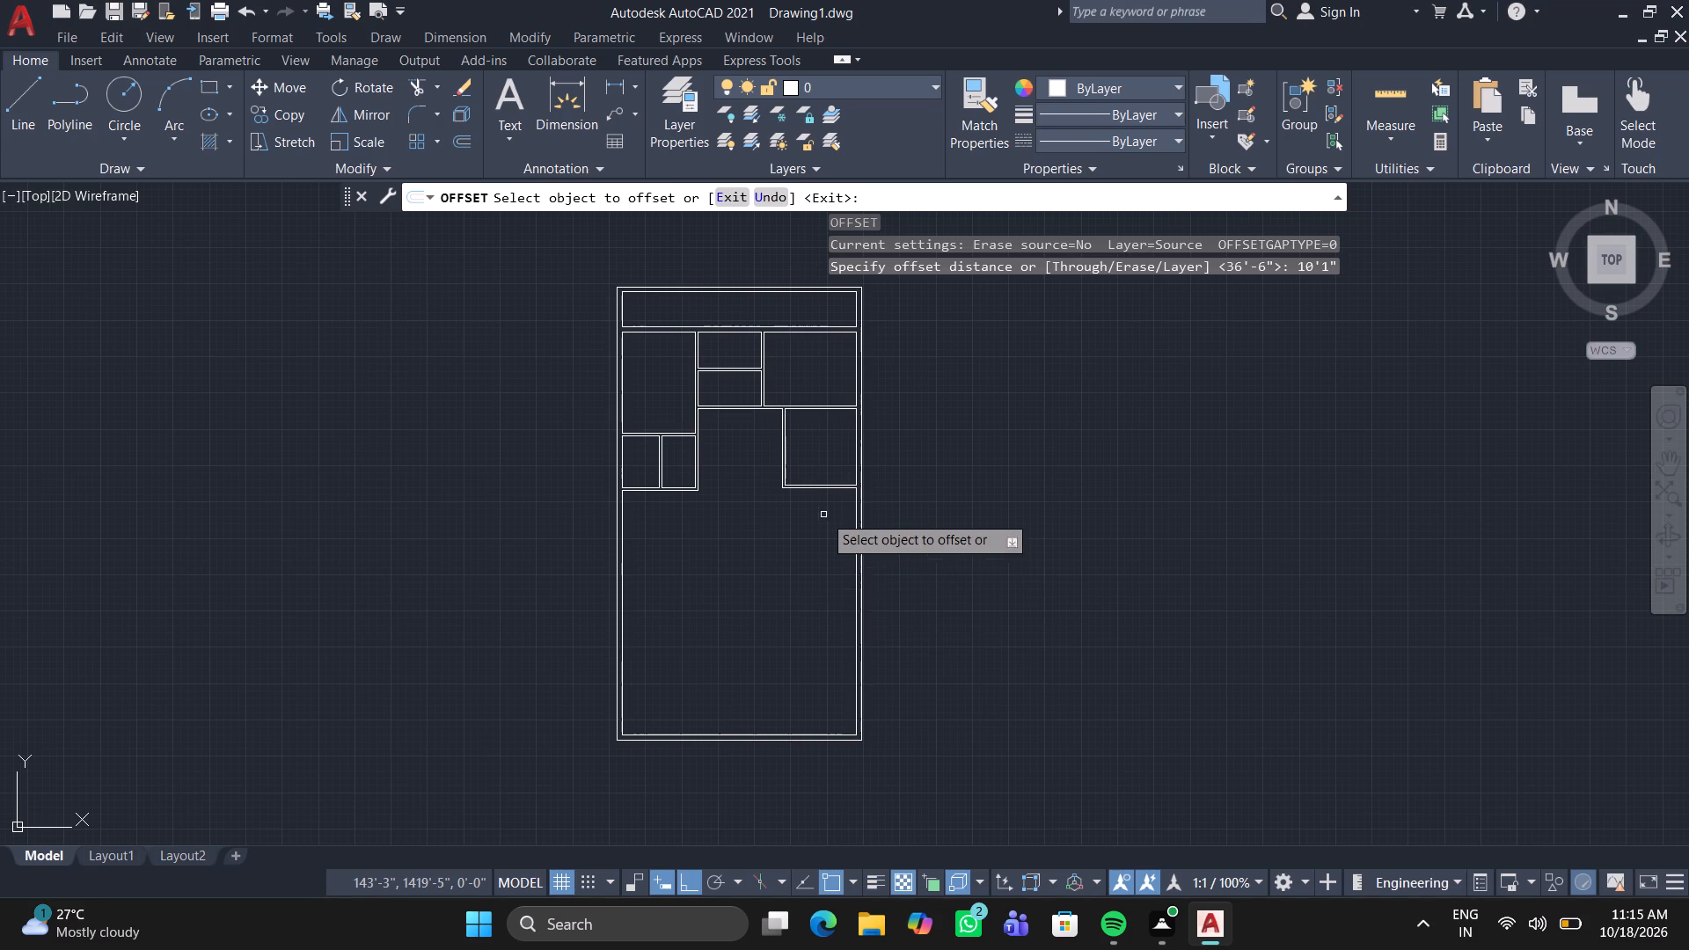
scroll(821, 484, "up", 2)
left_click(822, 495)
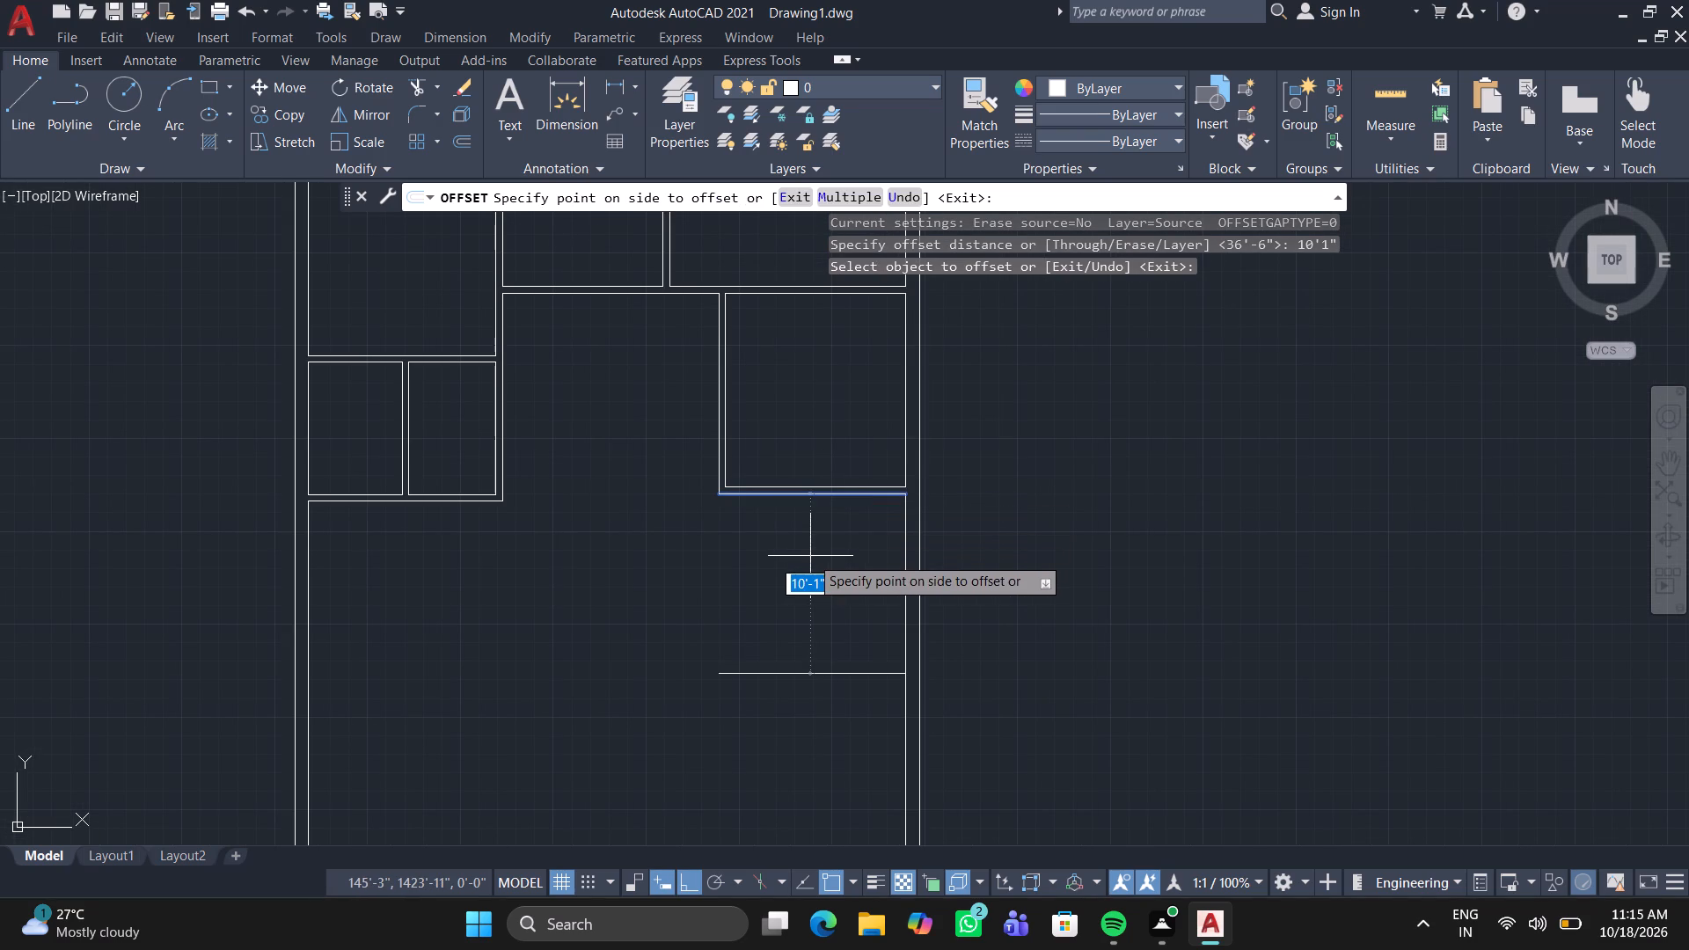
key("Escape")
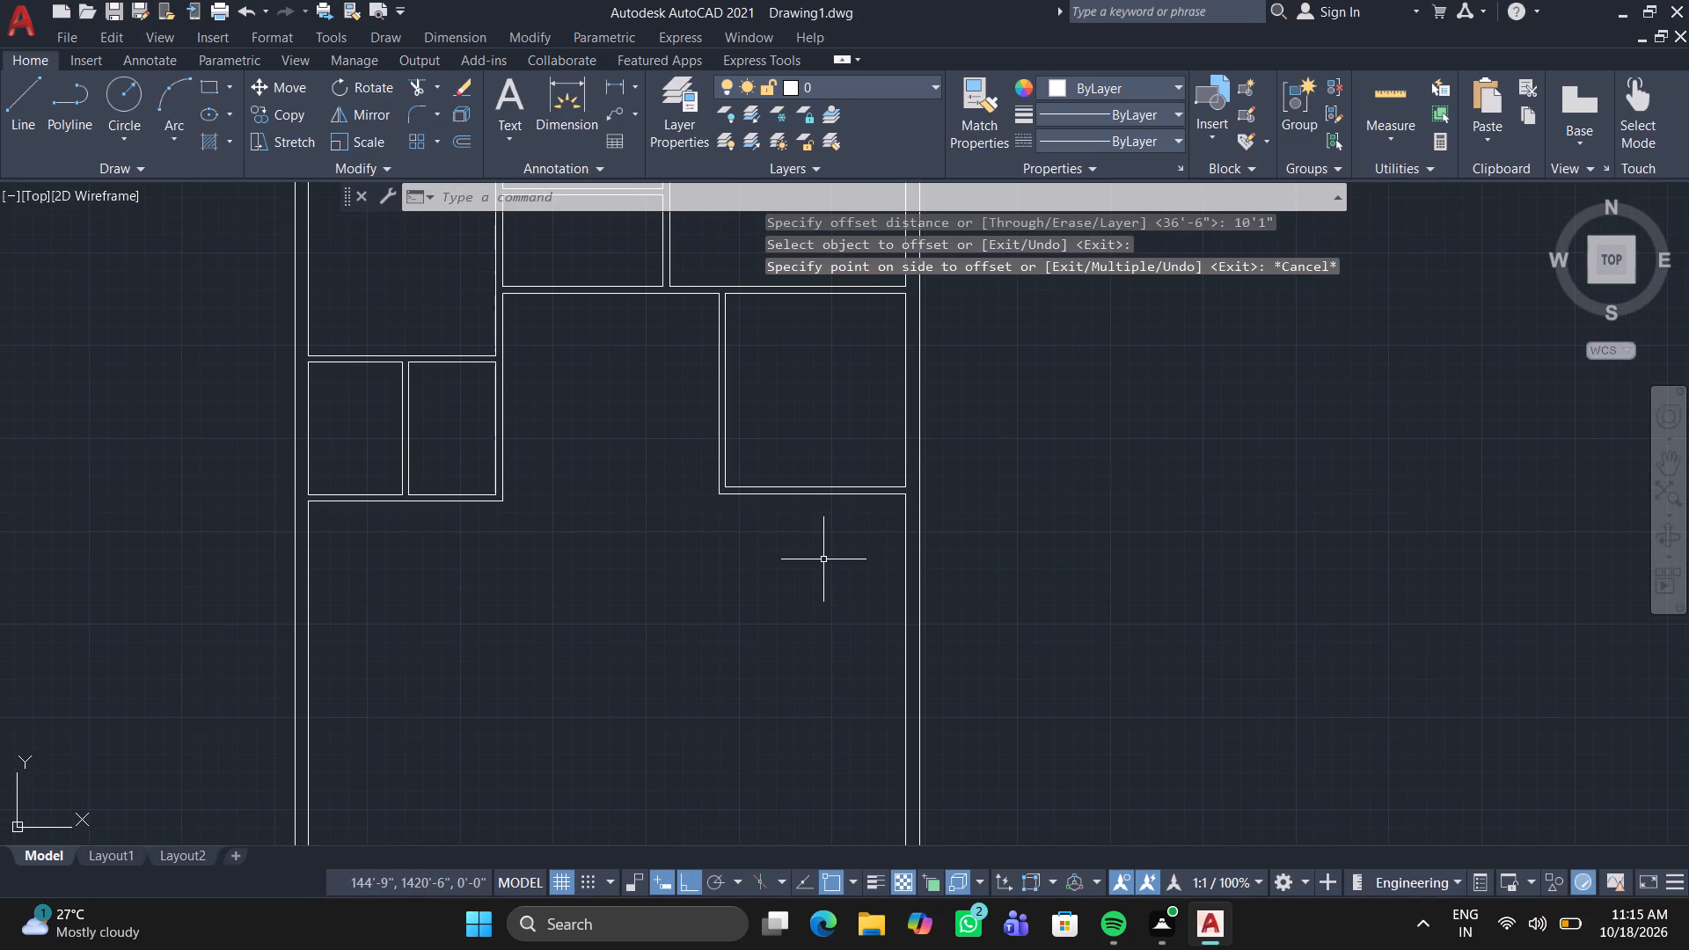
Offset the inner line of the right outer wall 10'1.5" inward, below the room on the right side.
key("space")
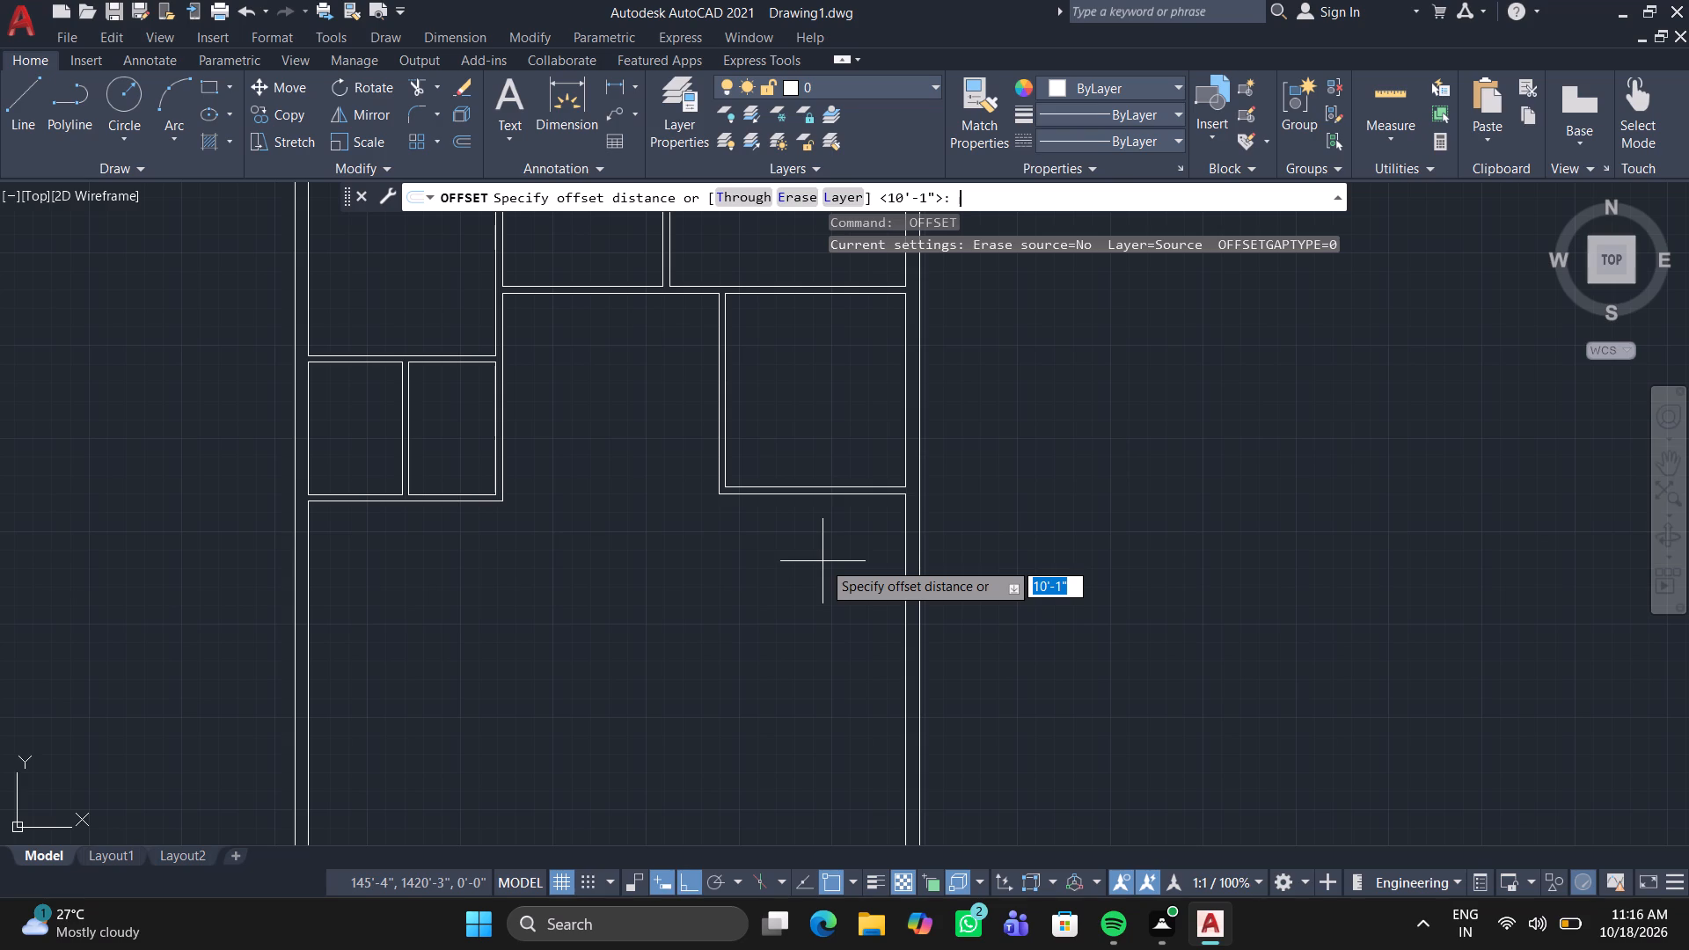
key("1")
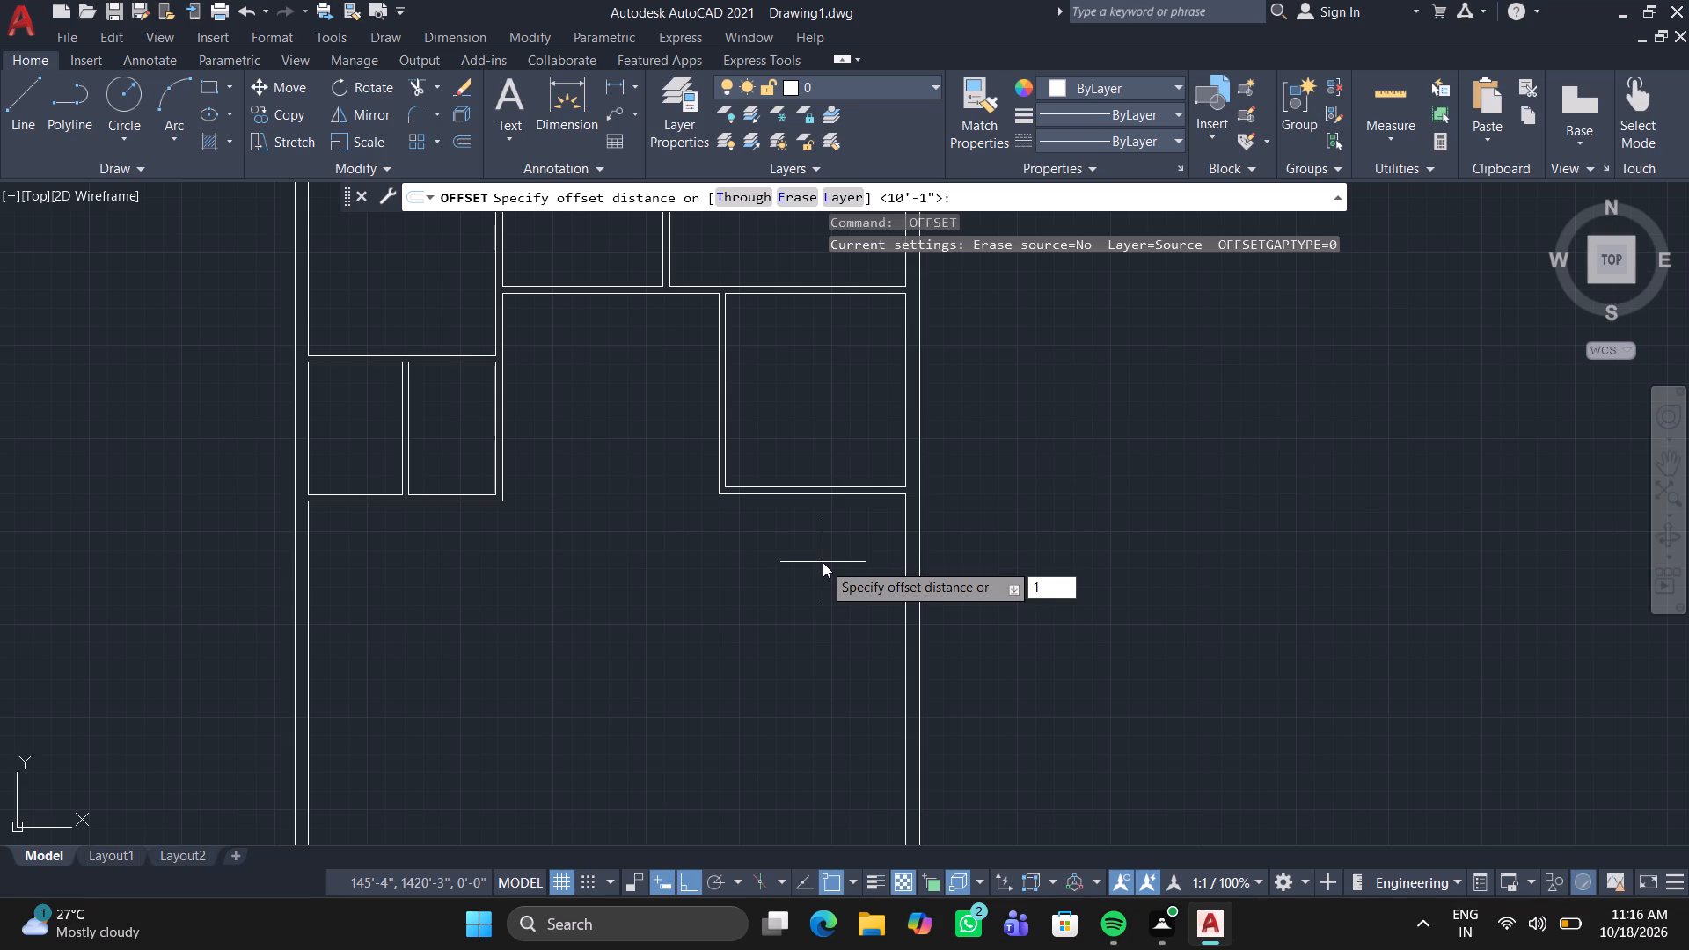
key("apostrophe")
type("1.5")
key("BackSpace")
key("BackSpace")
key("BackSpace")
key("BackSpace")
type("0'")
type("1.5")
key("Return")
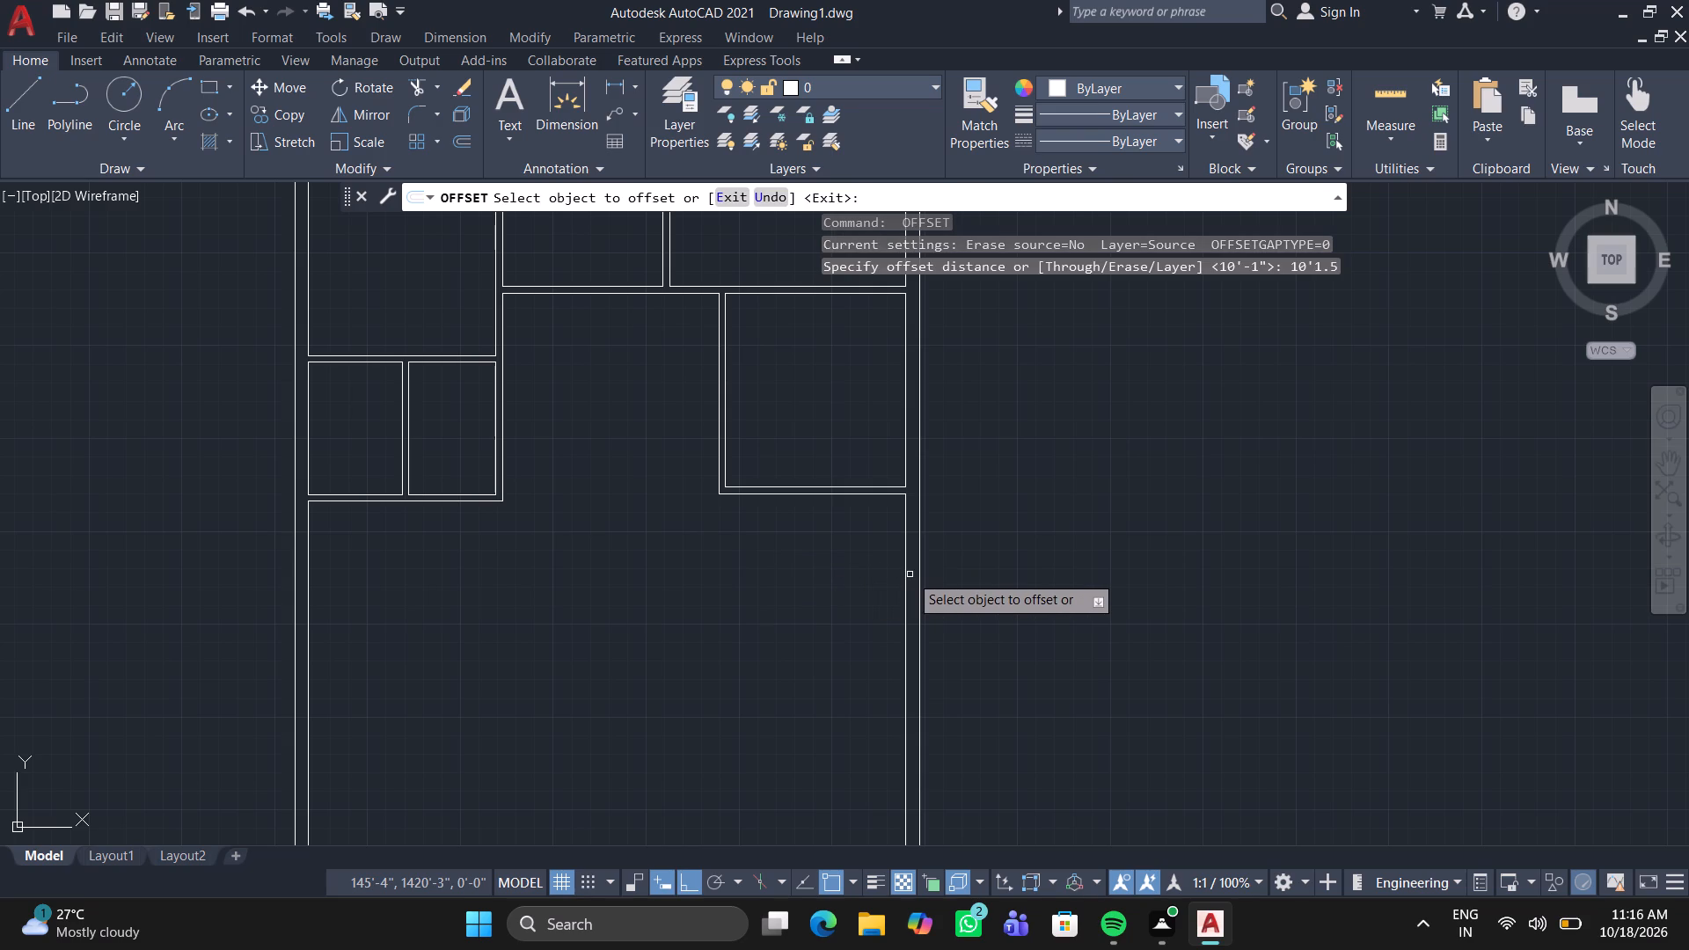
left_click(905, 572)
left_click(815, 599)
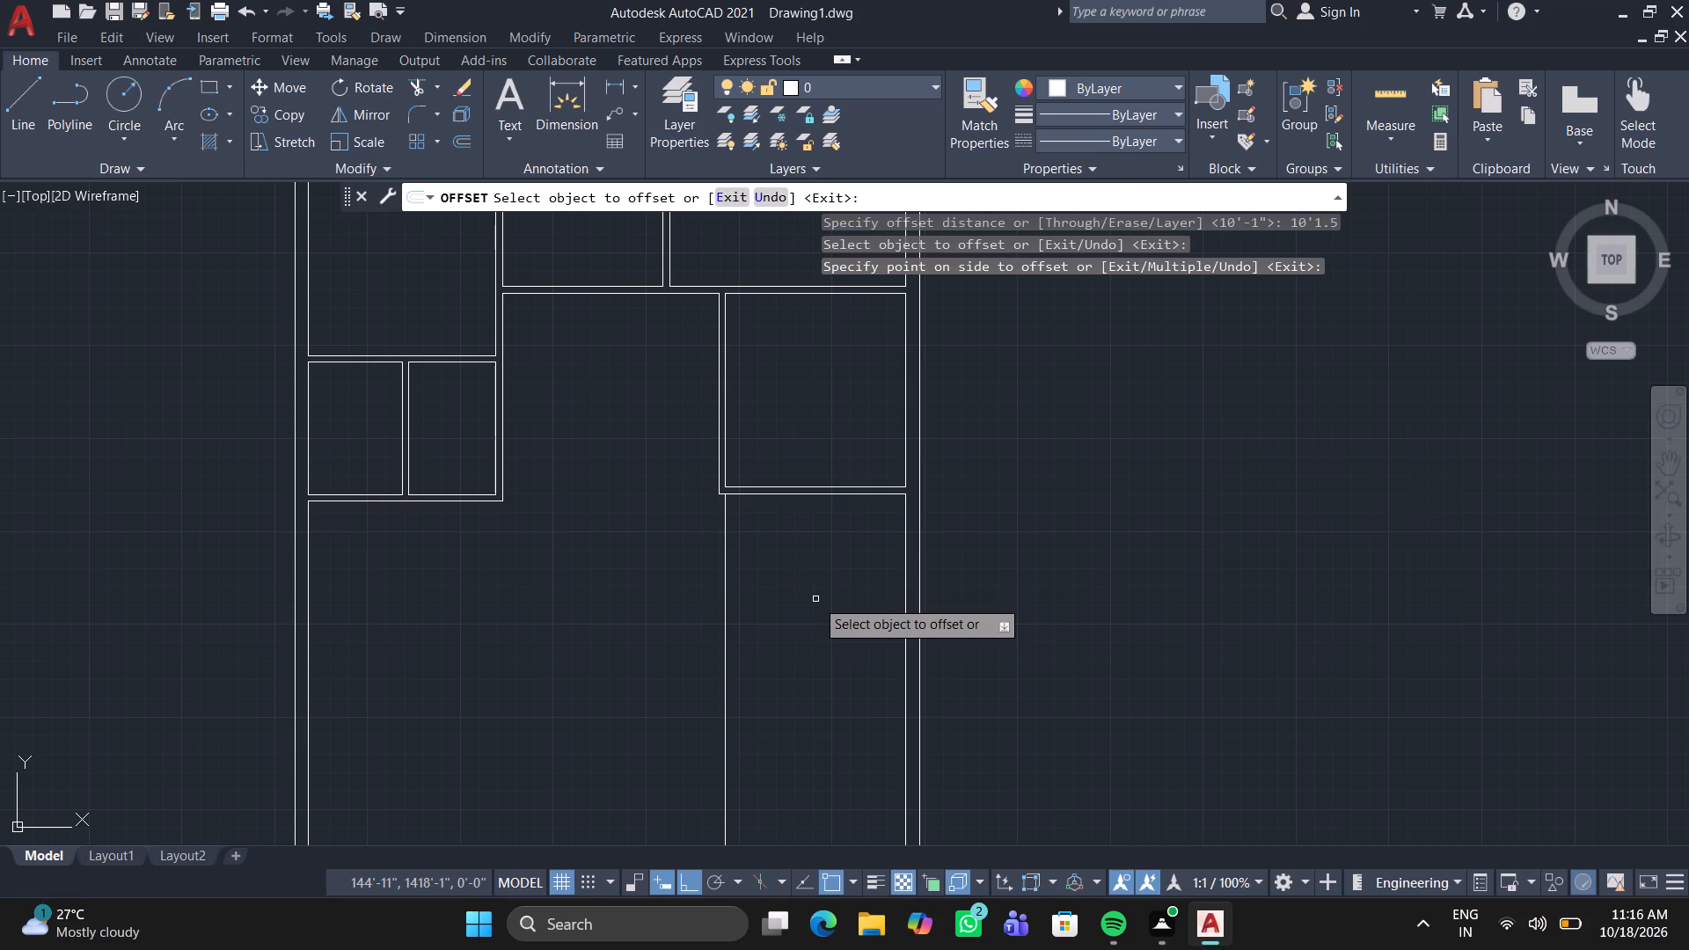
key("space")
Offset the new vertical line 4.5" to the left to form the interior wall below the right-hand room.
key("space")
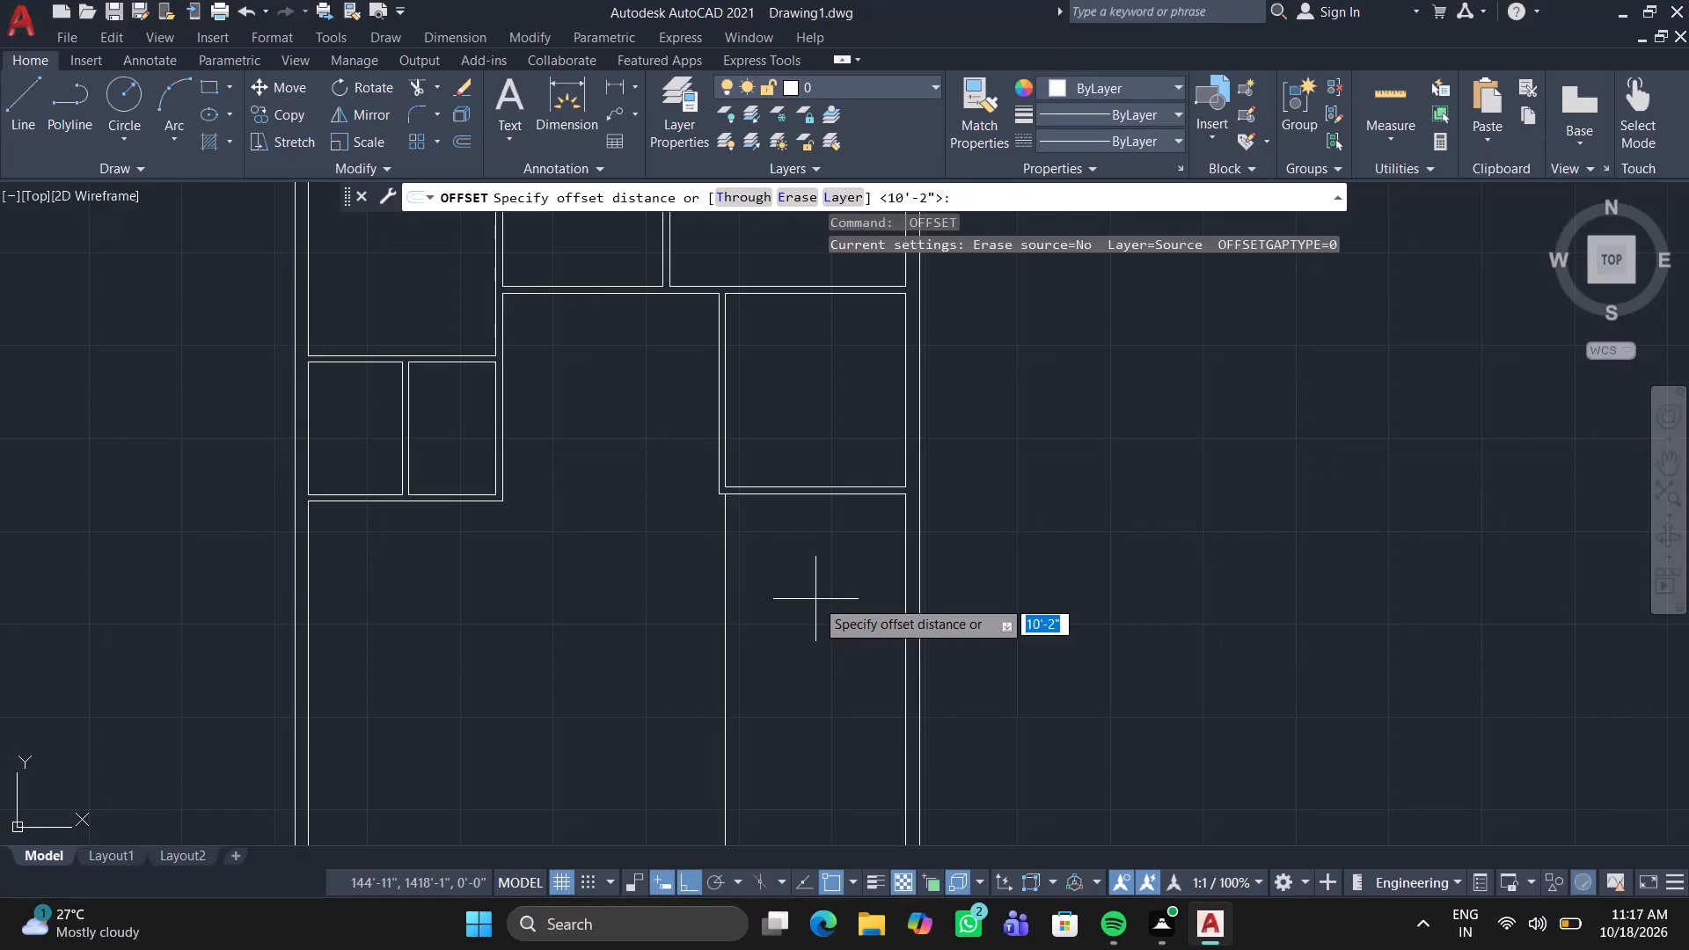
key("space")
key("space")
key("o")
key("Return")
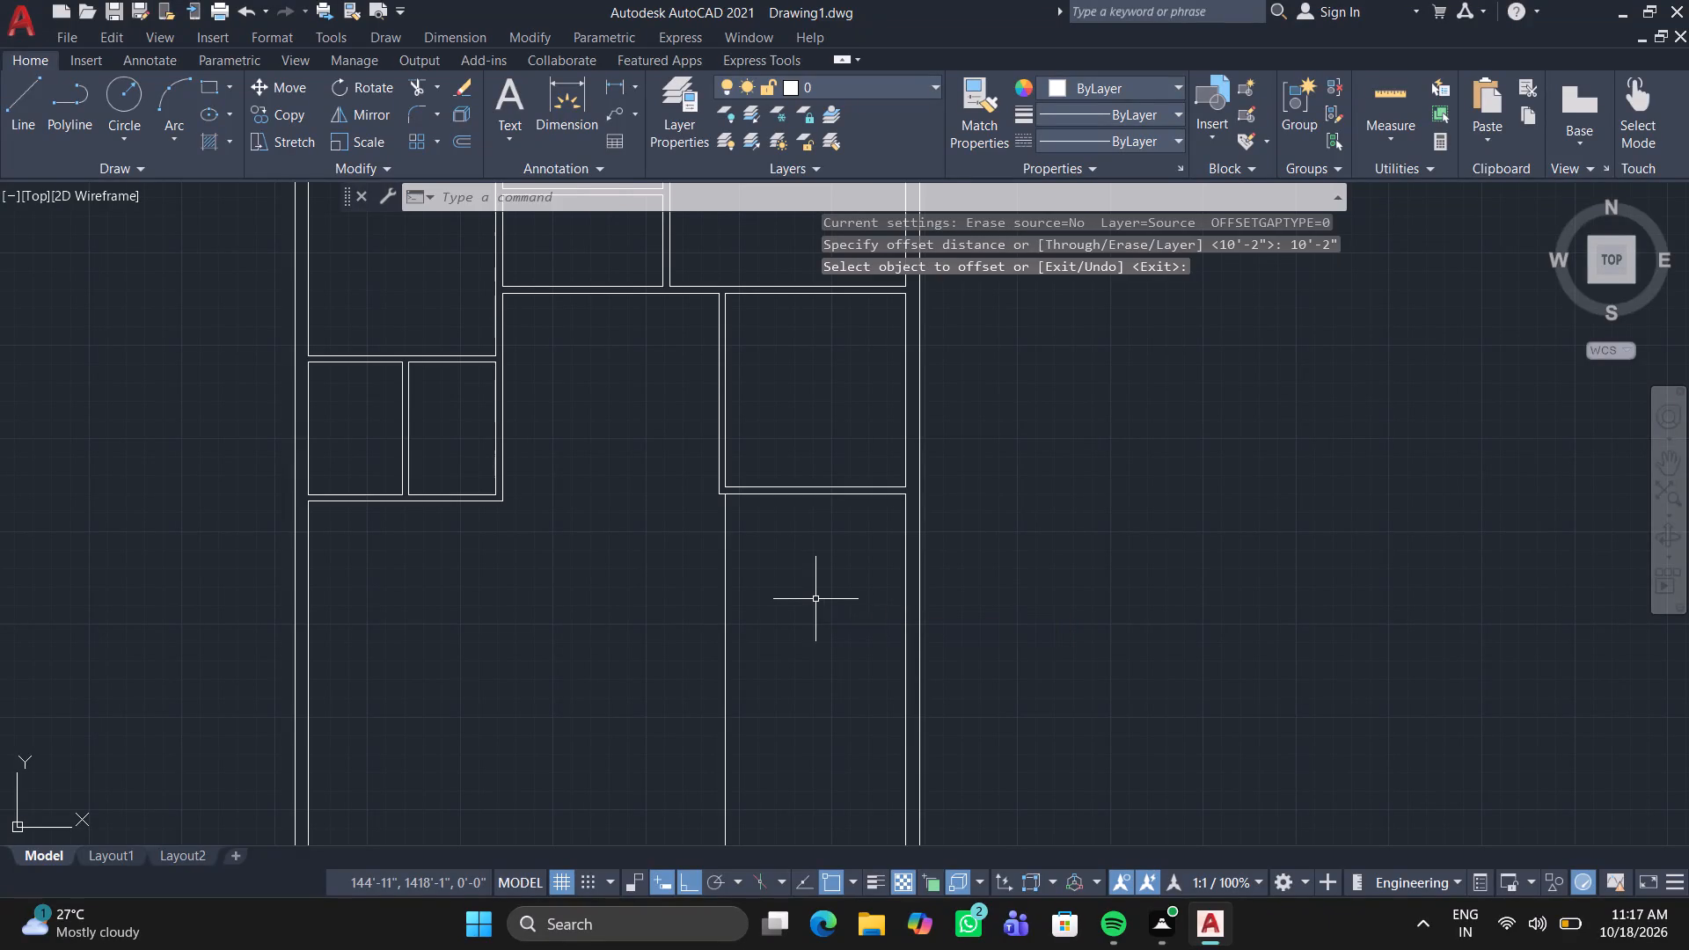
type("4.5\"")
key("Return")
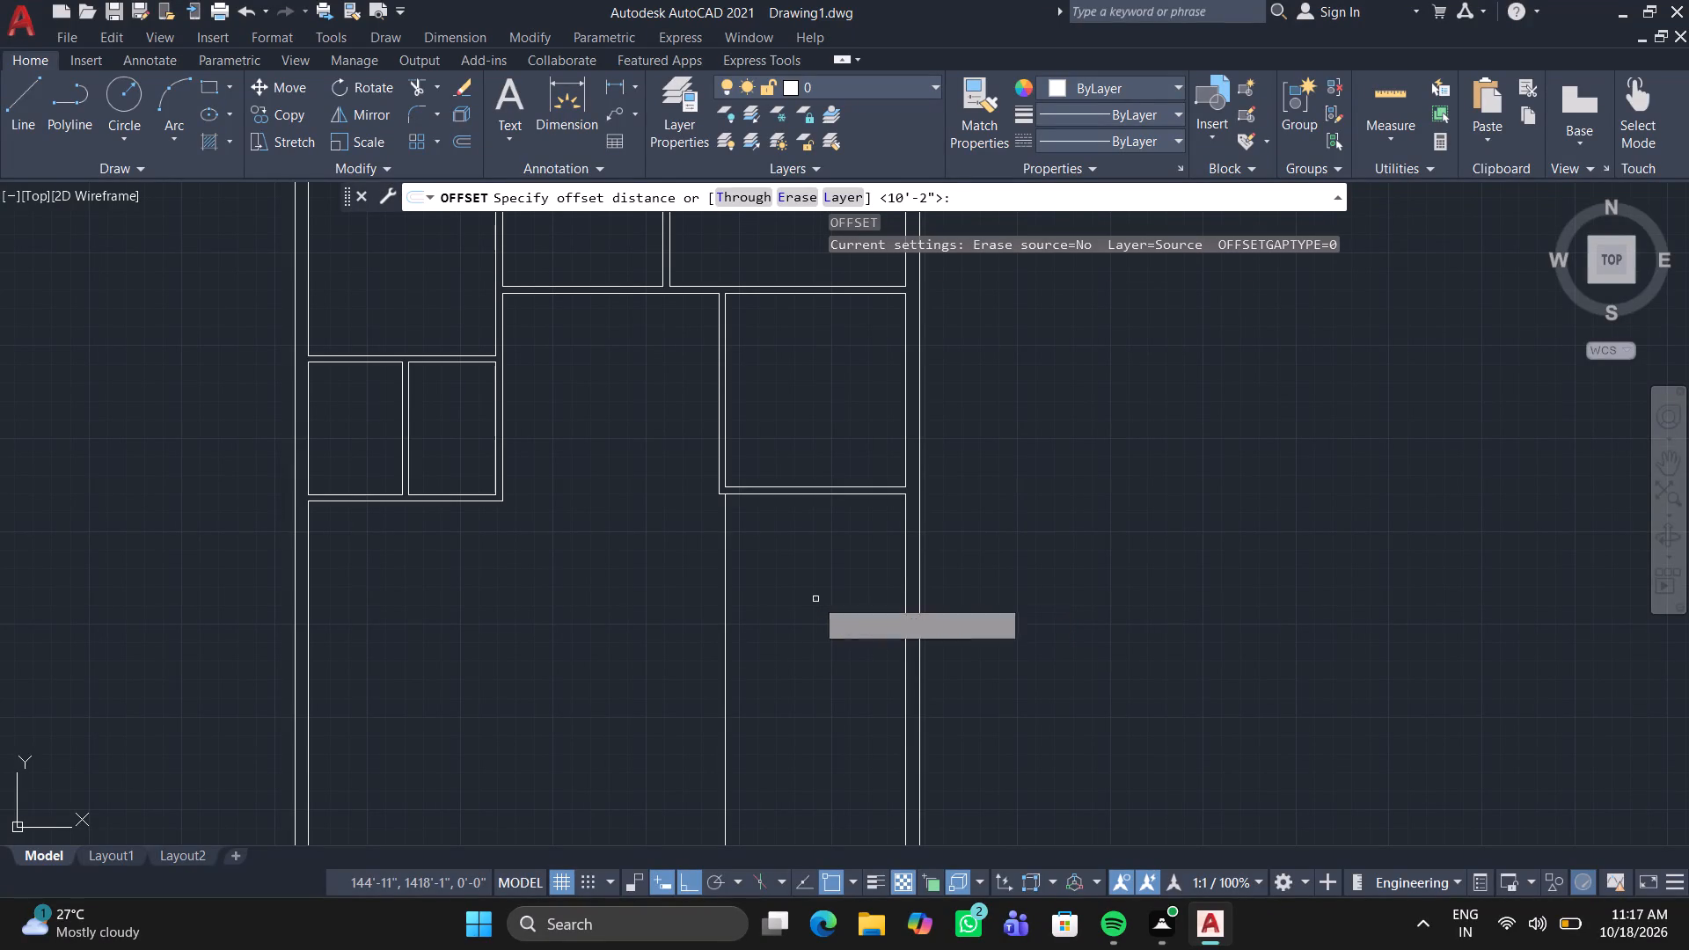
left_click(727, 637)
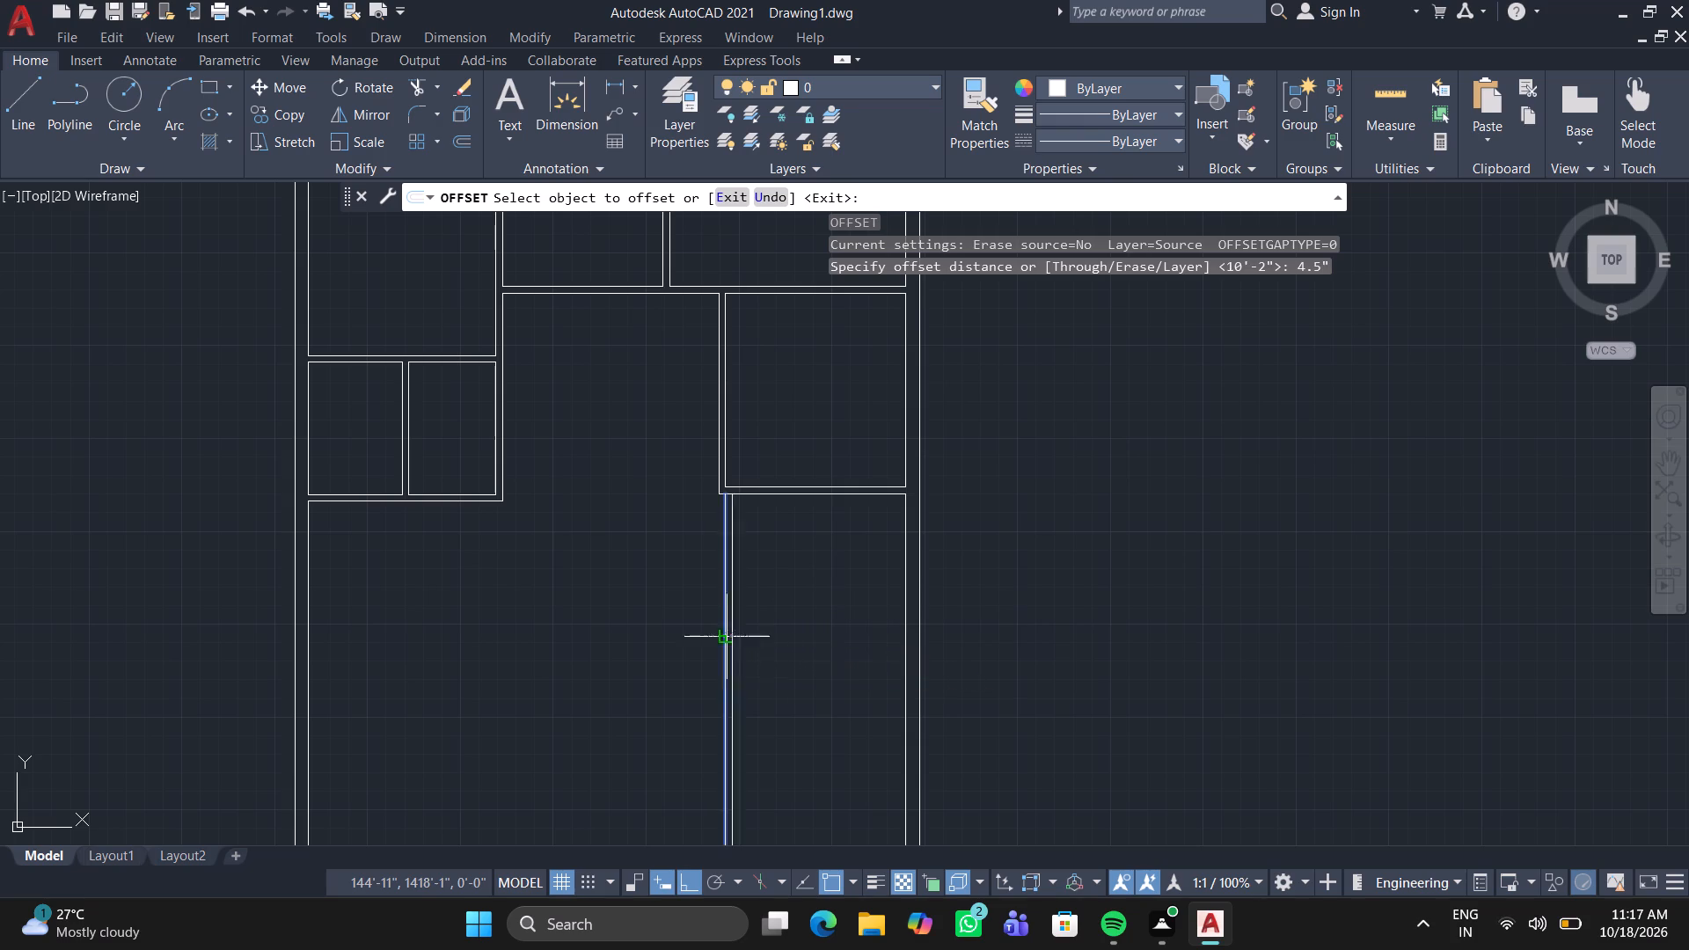
left_click(676, 635)
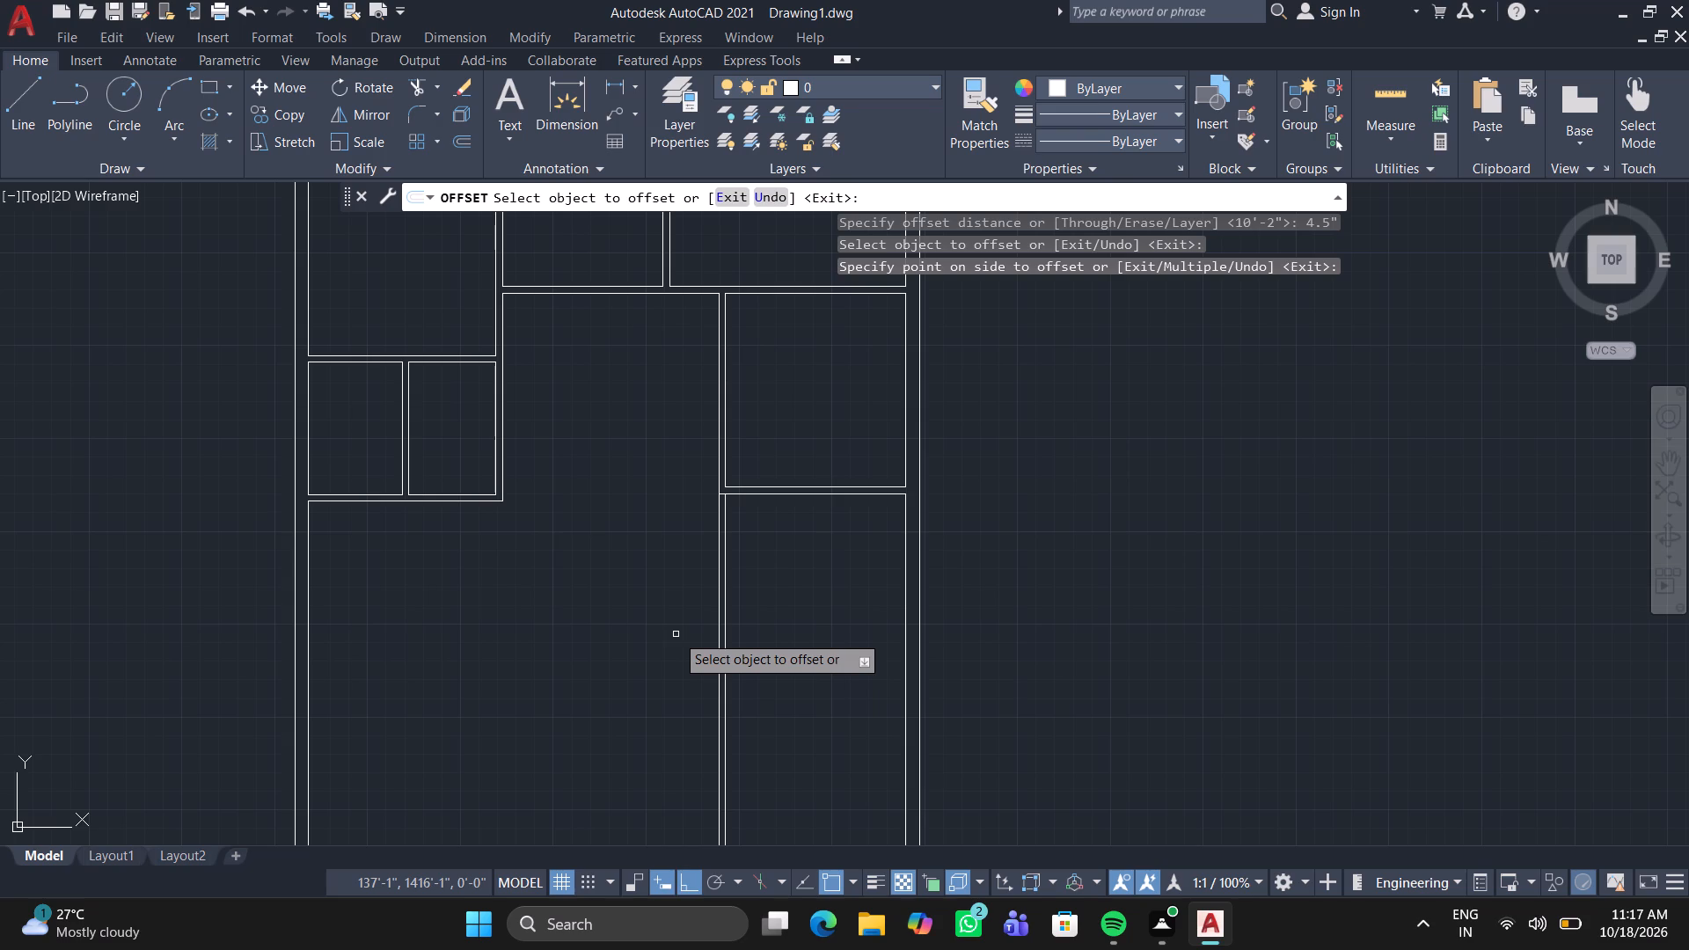
key("space")
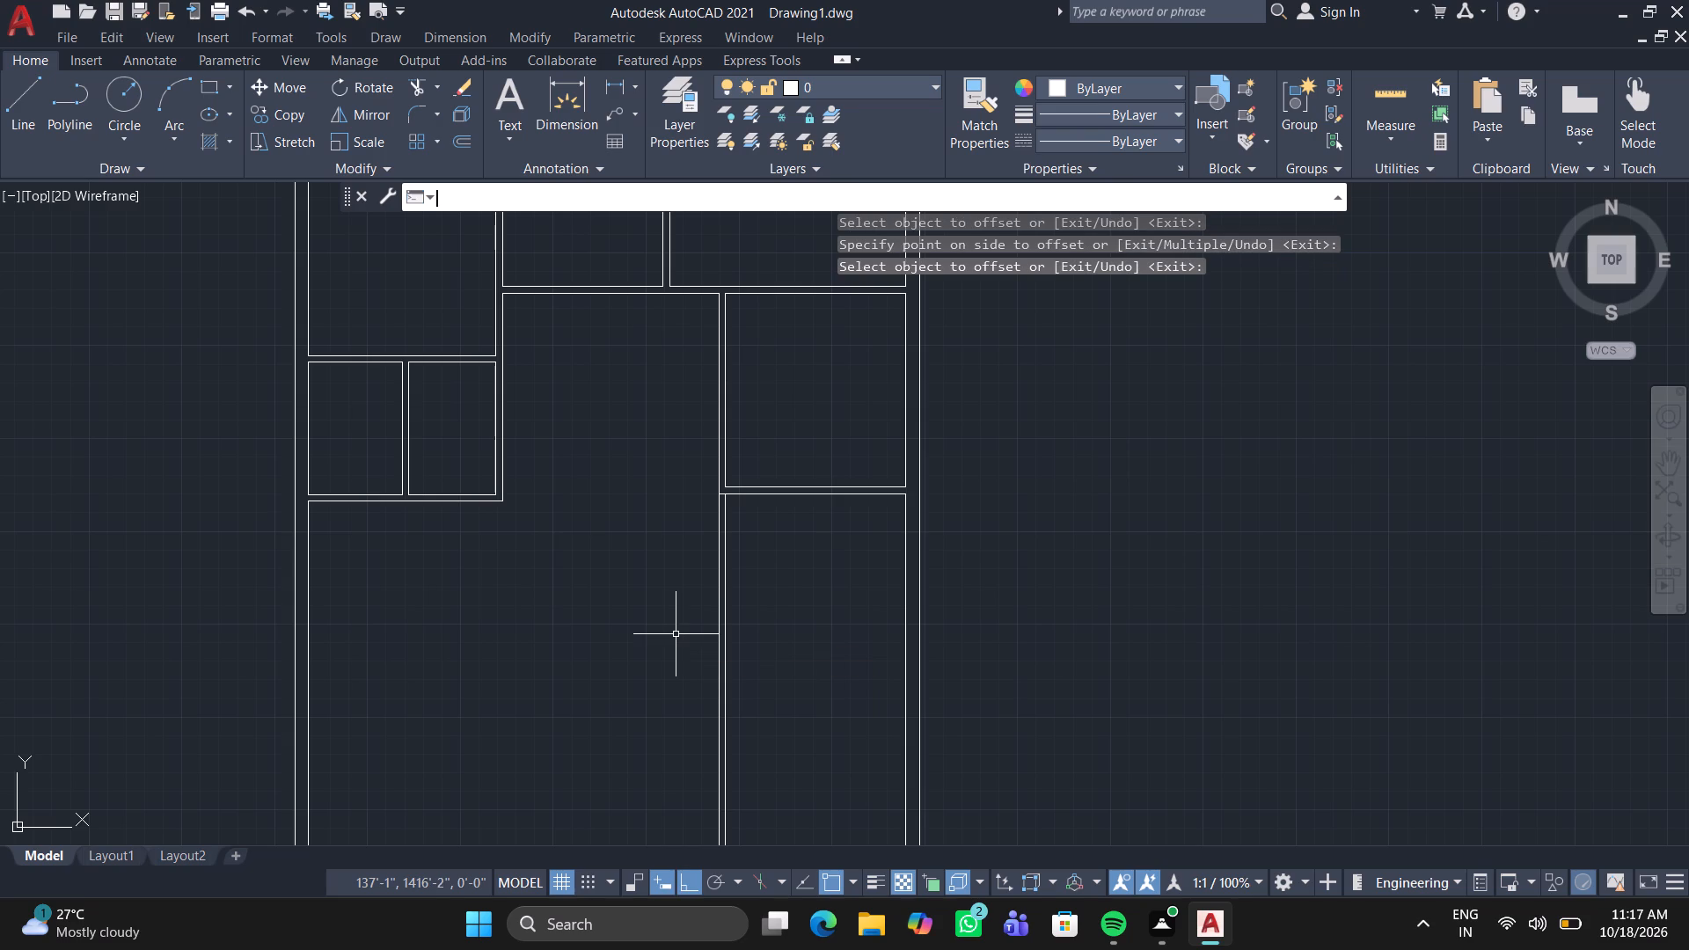
Offset the inner line of the left outer wall 4' inward, below the two small adjoining rooms.
middle_click_drag(694, 562, 695, 632)
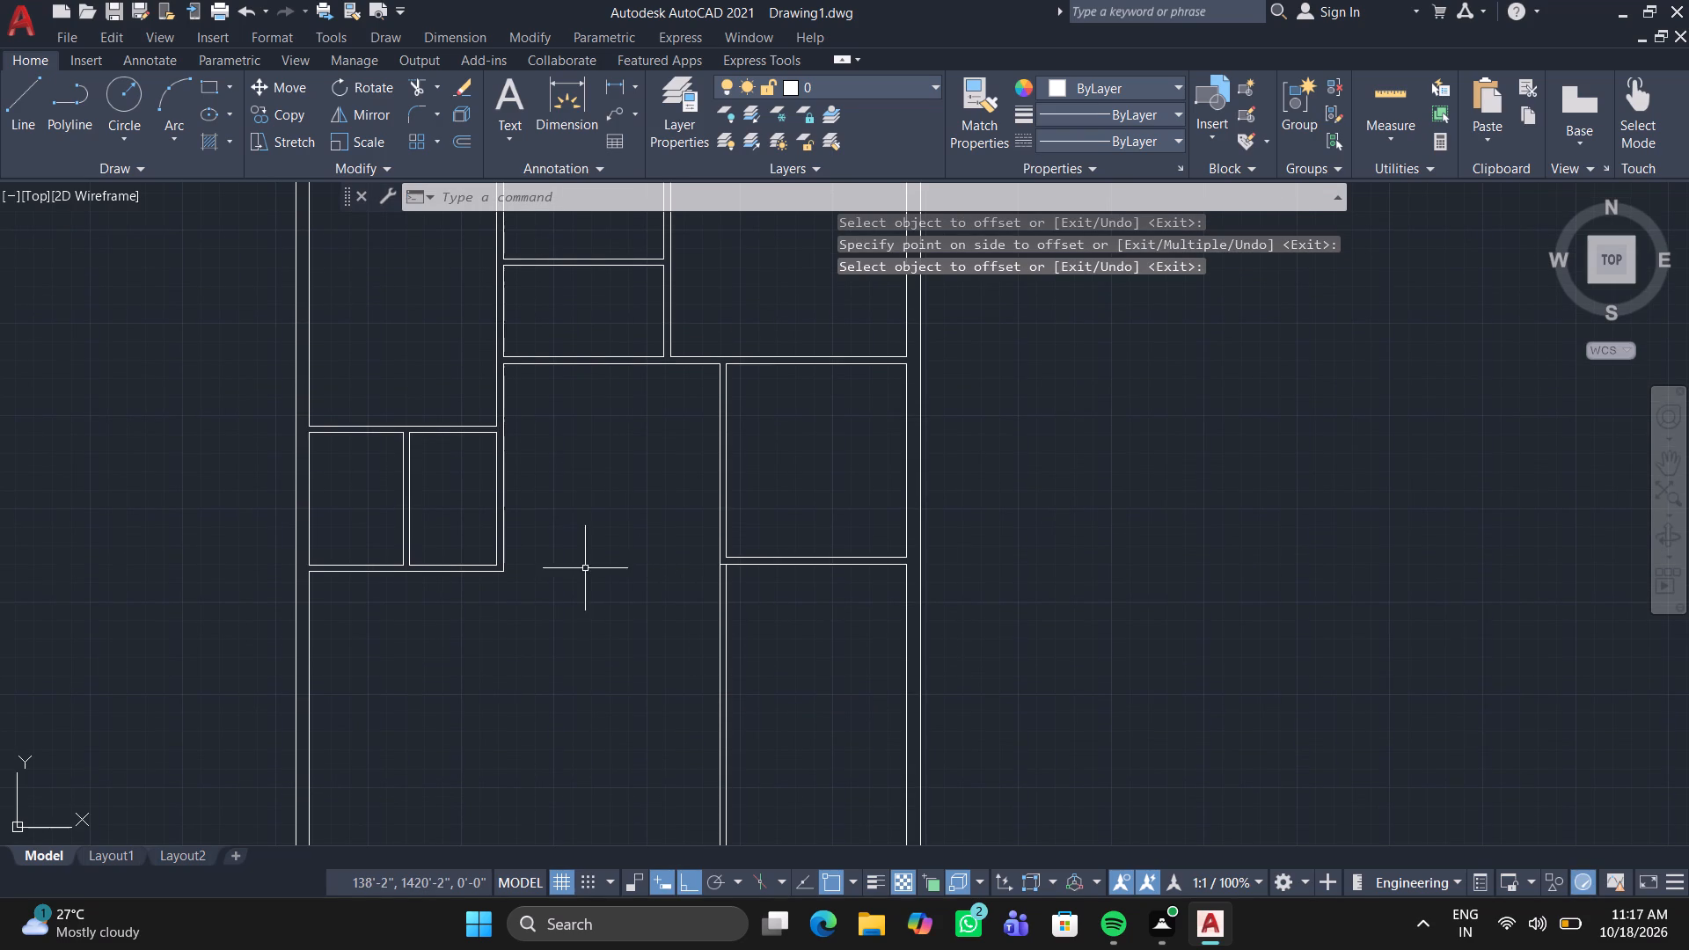
middle_click_drag(486, 617, 725, 609)
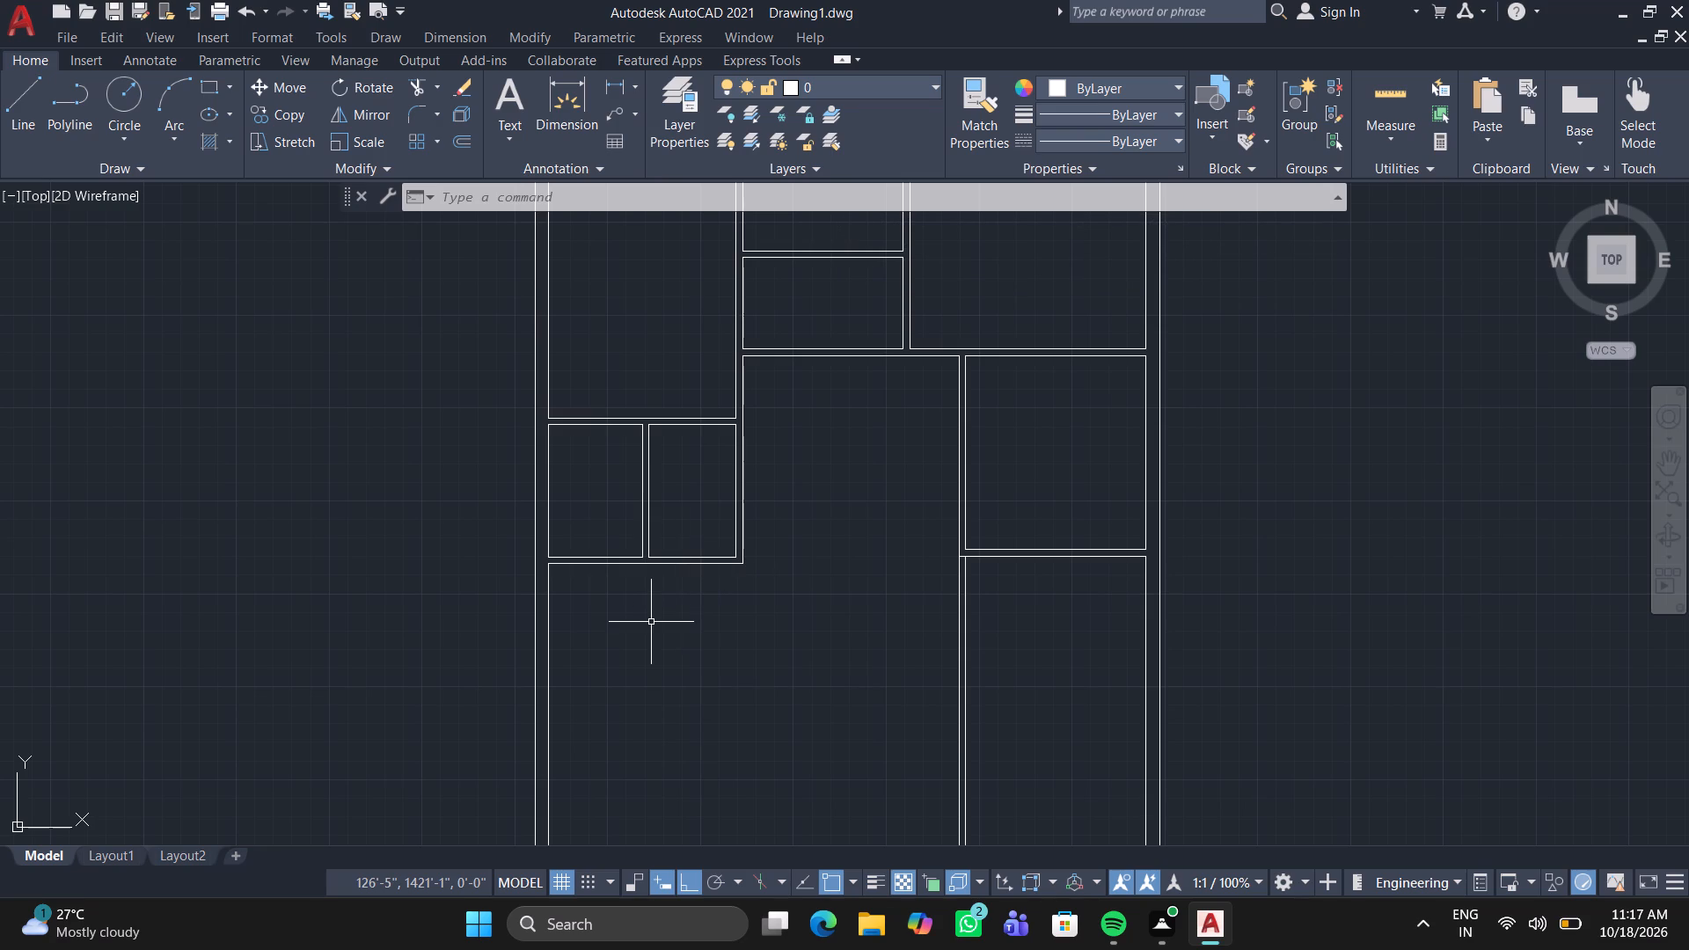
key("o")
key("Return")
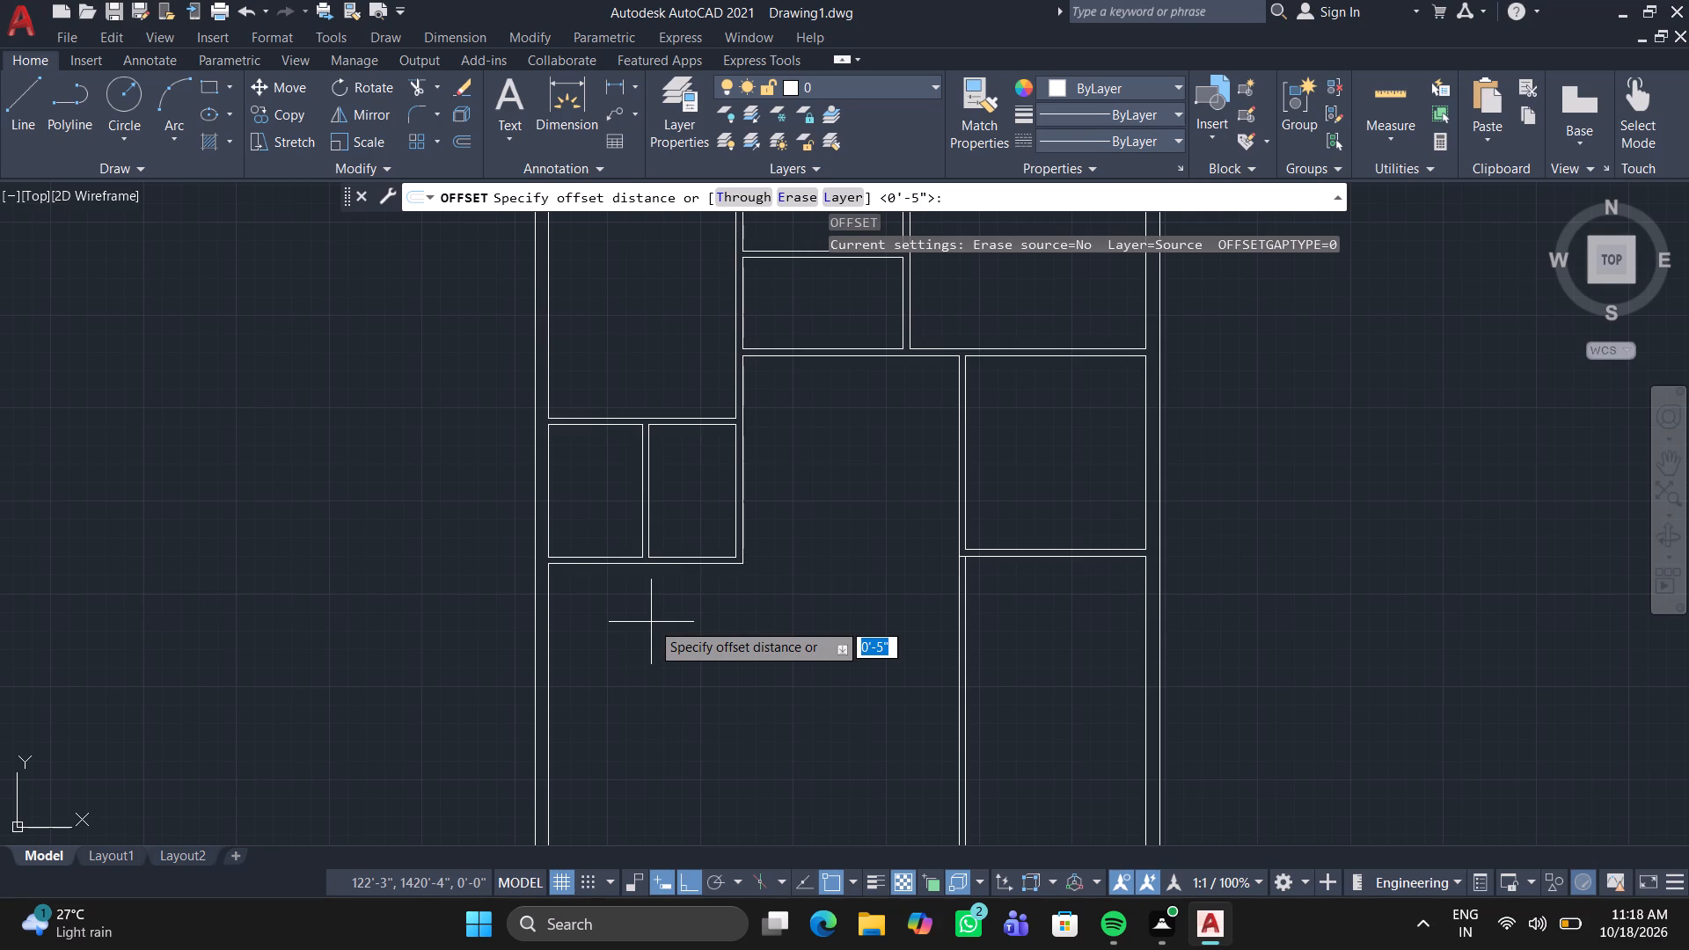
type("4'")
key("Return")
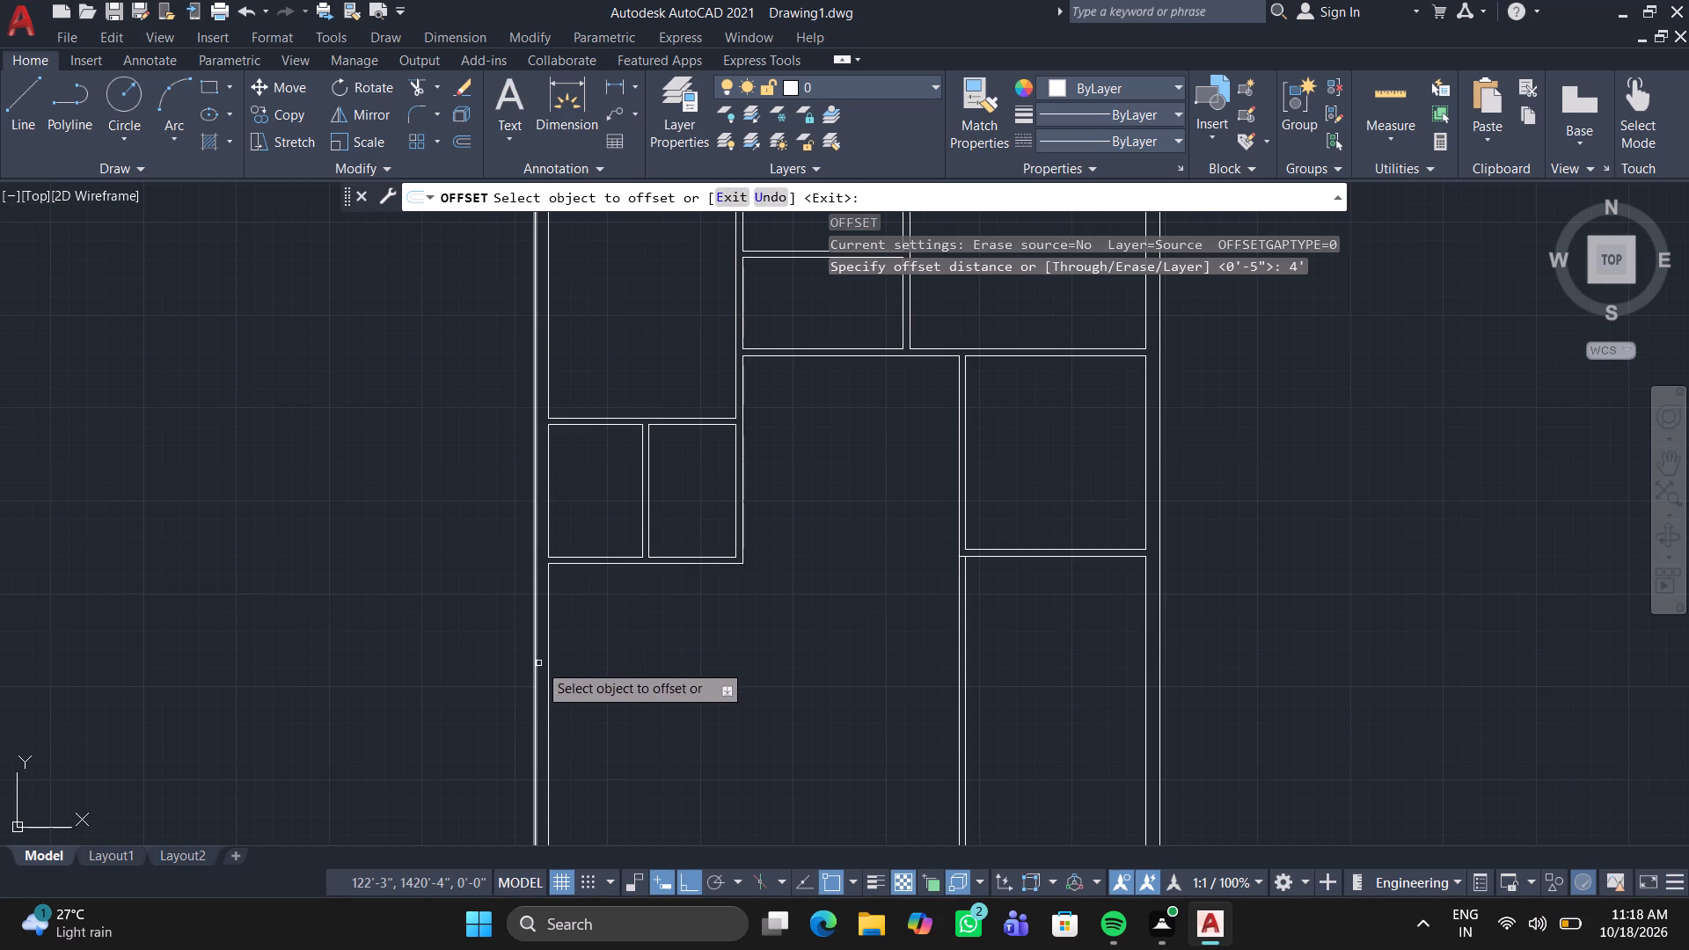
left_click(547, 660)
left_click(610, 668)
key("space")
Offset the new vertical line below the two small rooms 4.5" to the right to give the wall its thickness.
key("space")
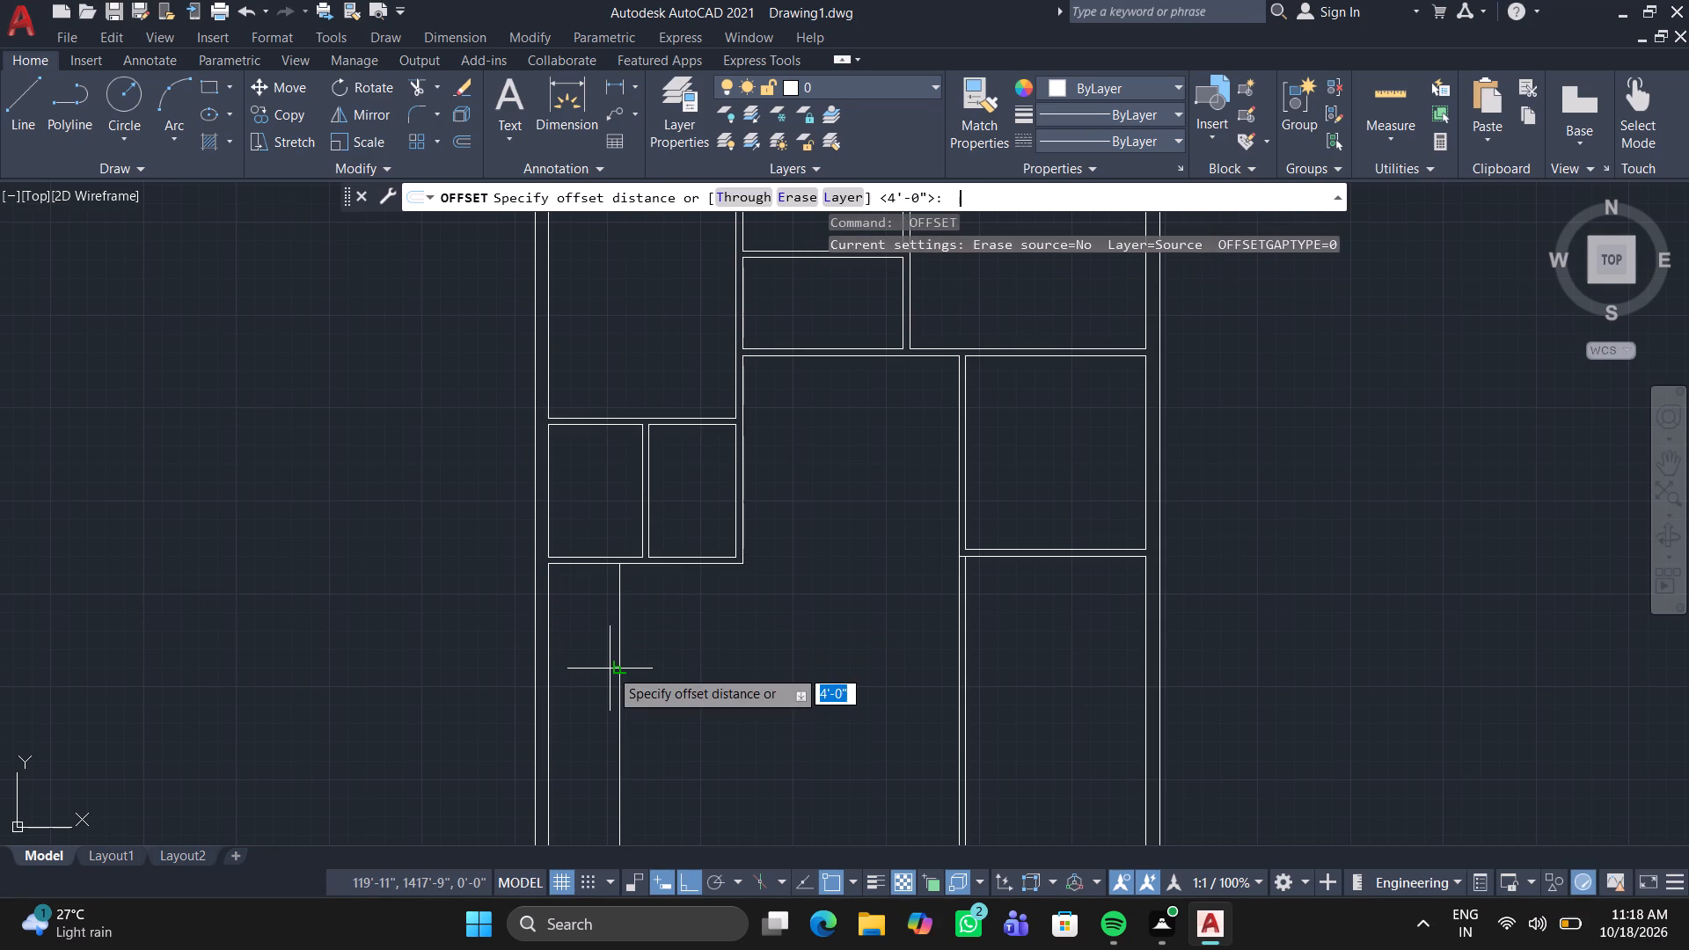
type("4.5\"")
key("Return")
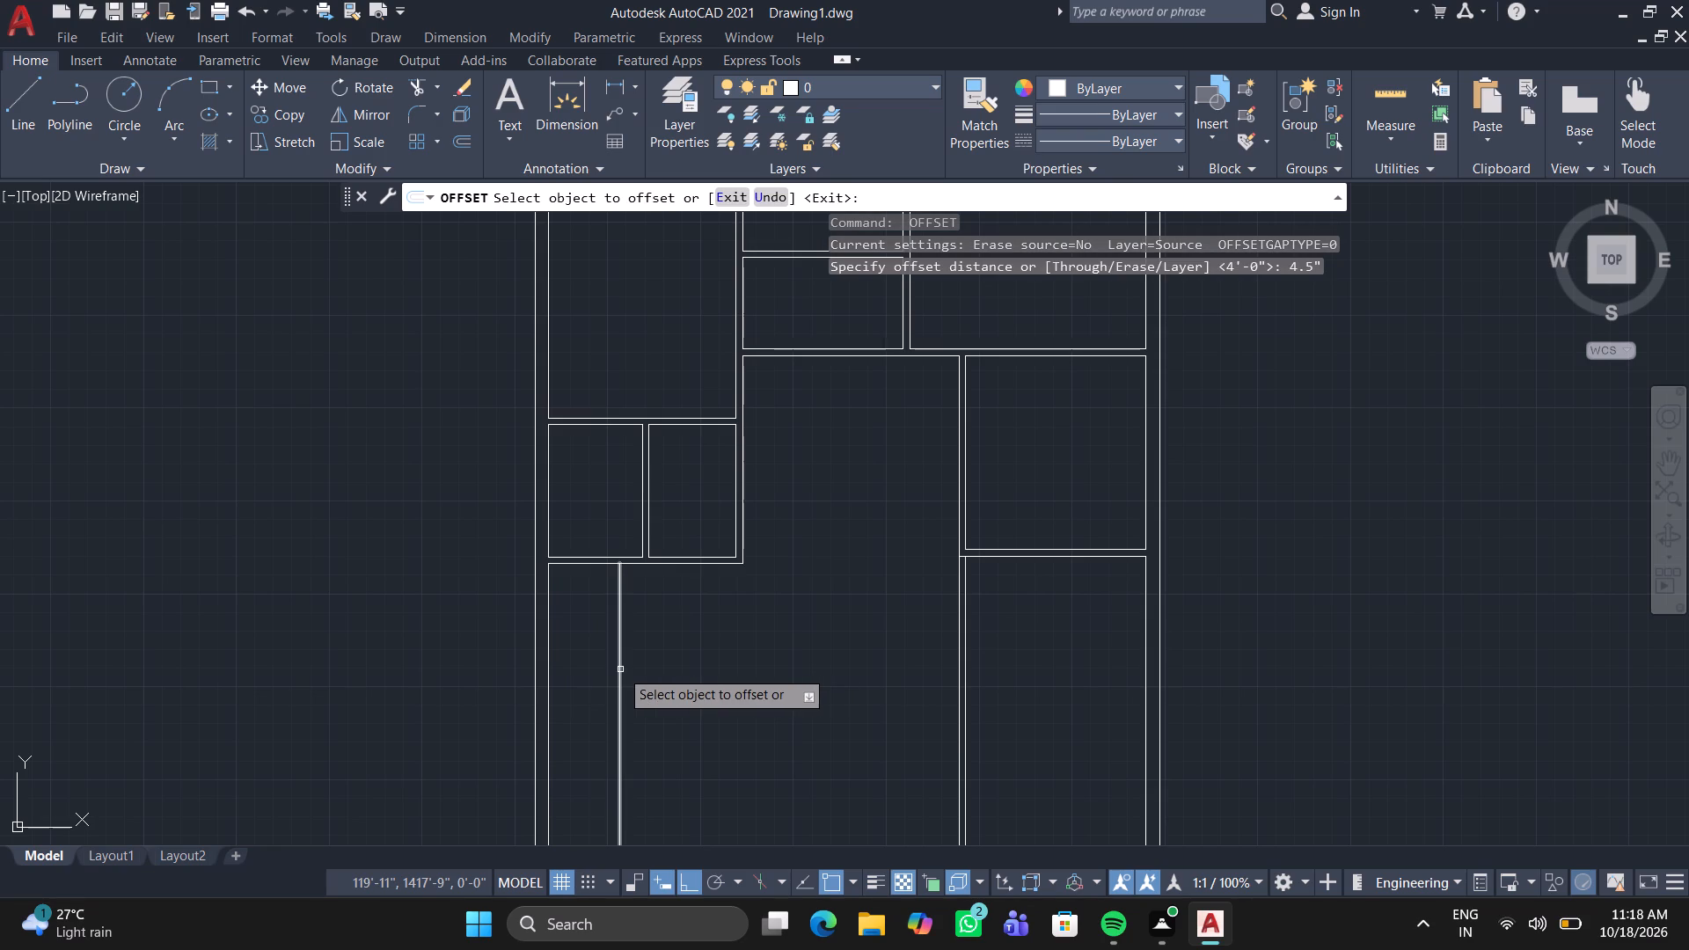
left_click(620, 669)
left_click(659, 676)
key("space")
Offset the lower wall line of the two small left-hand rooms 4'6" downward.
key("space")
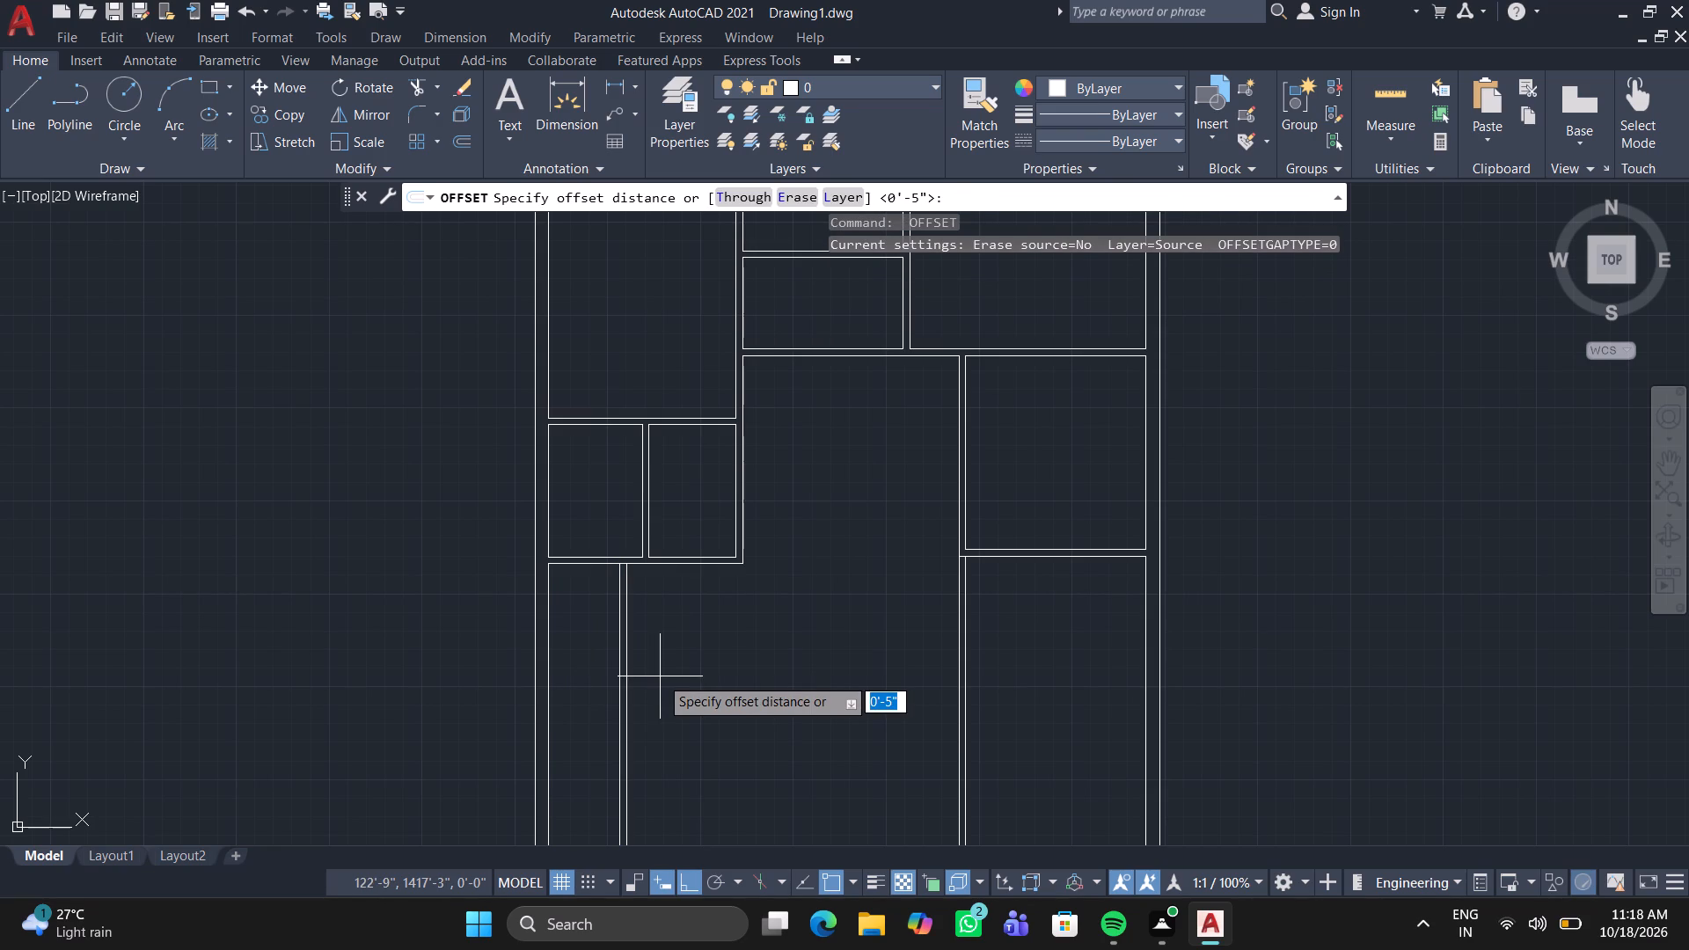
type("4'6")
key("shift+quotedbl")
key("Return")
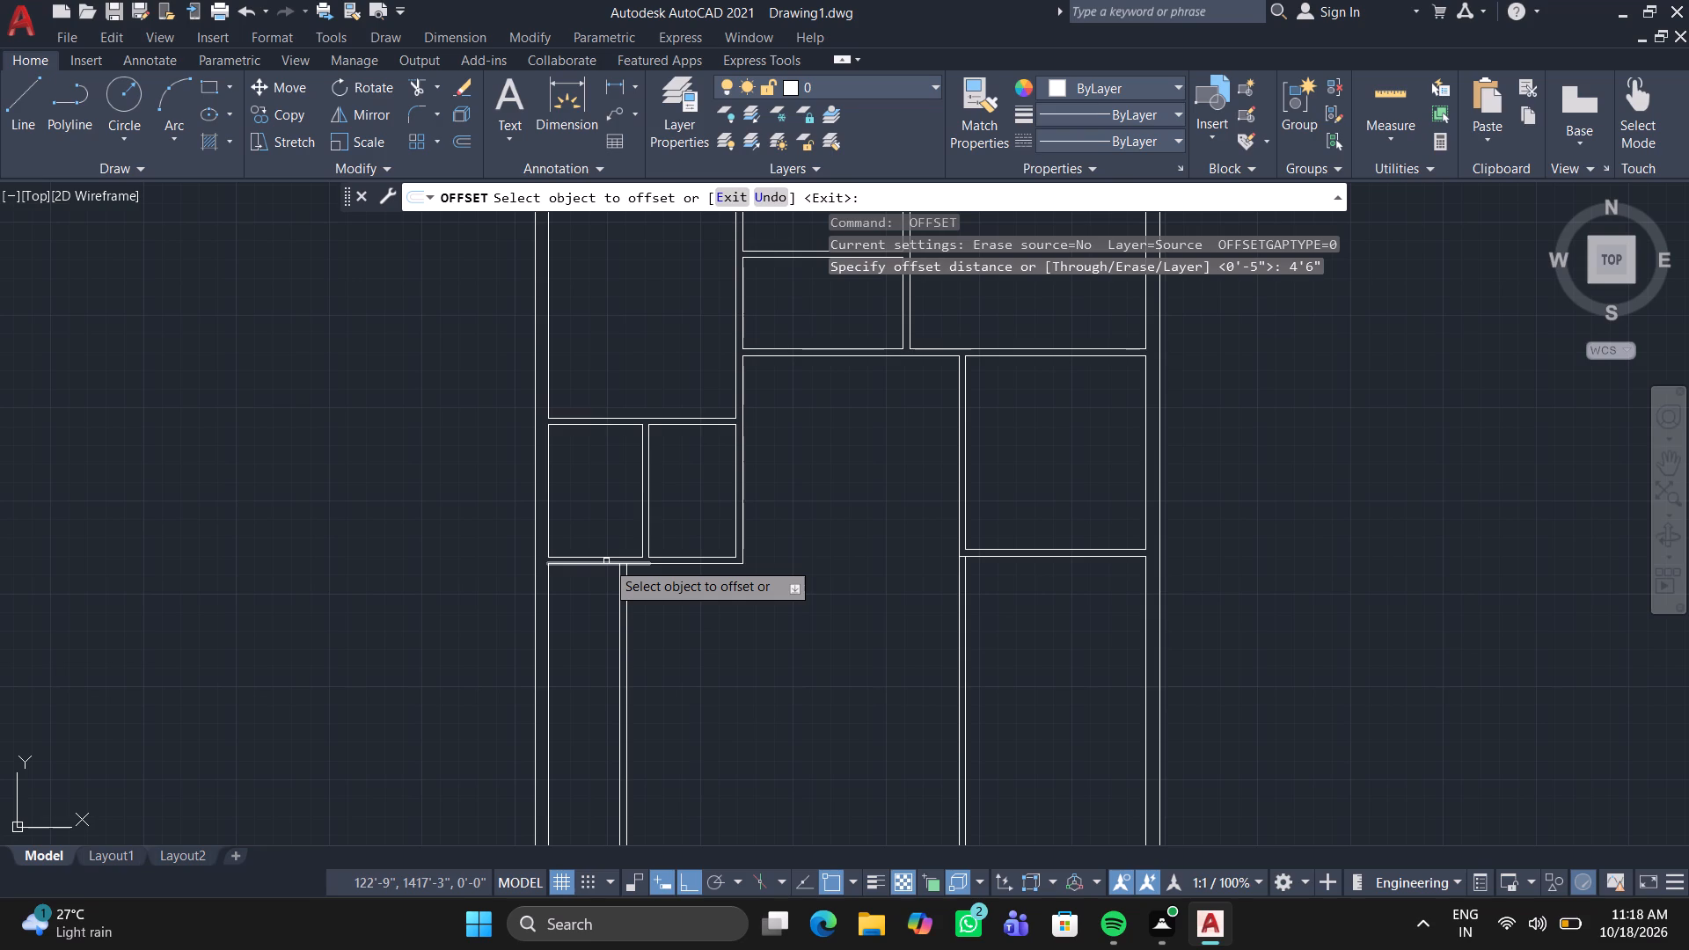
left_click(606, 561)
left_click(554, 684)
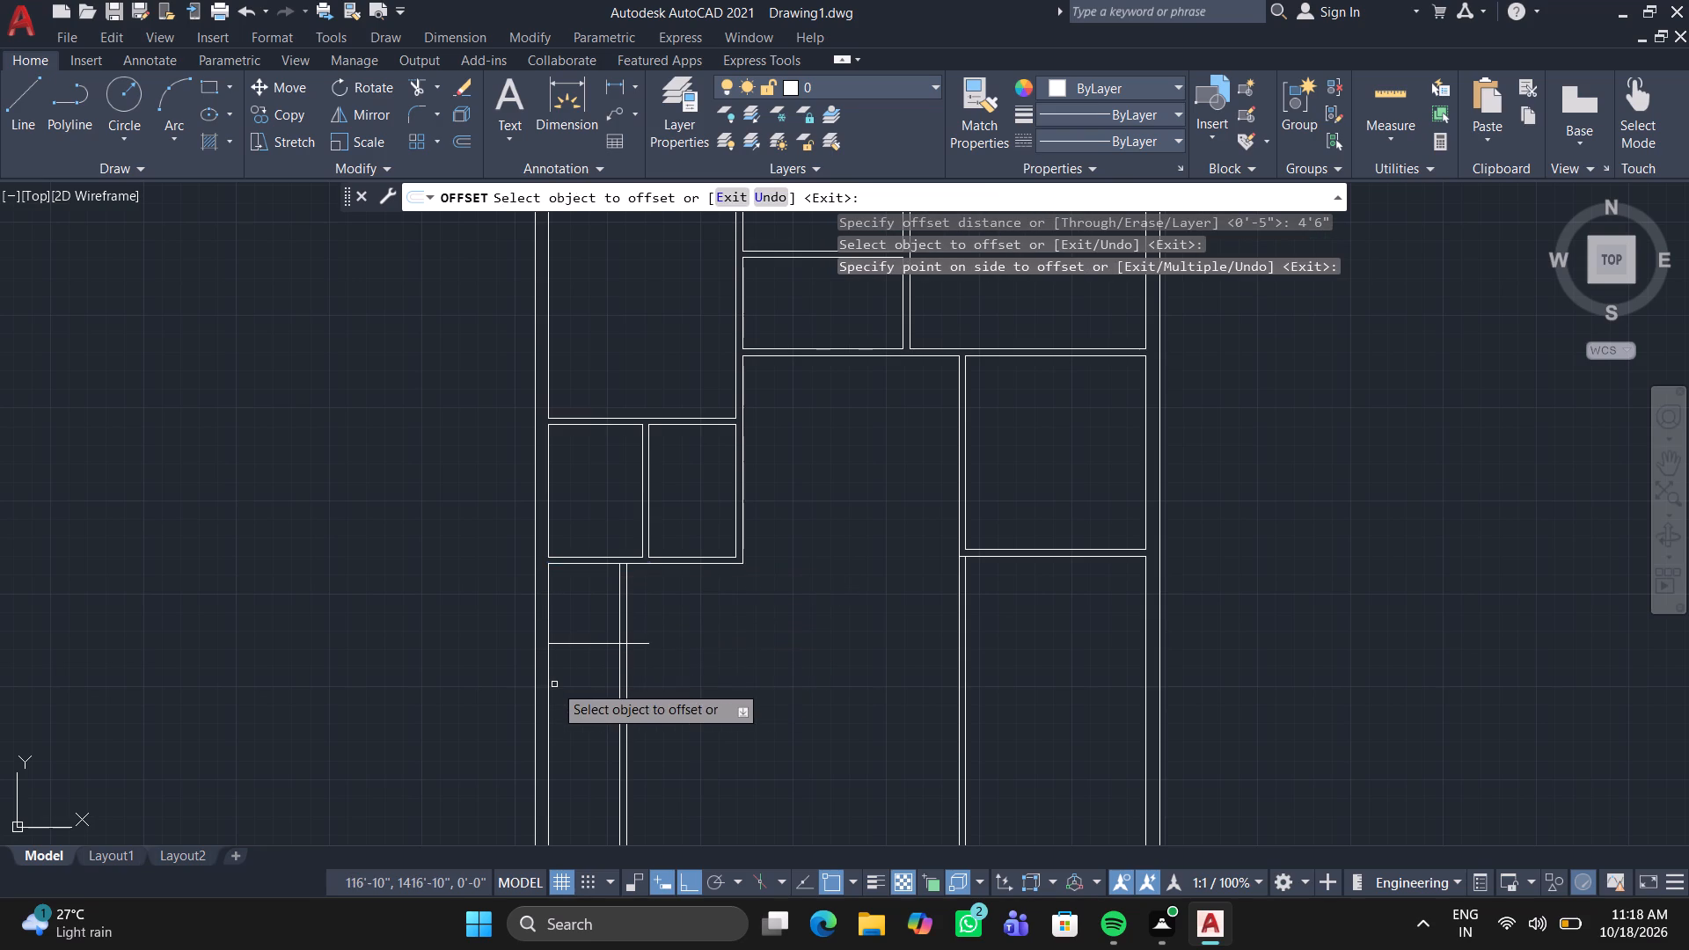
key("space")
Offset the new short horizontal line 4.5" downward to form the wall beside the left outer wall.
key("space")
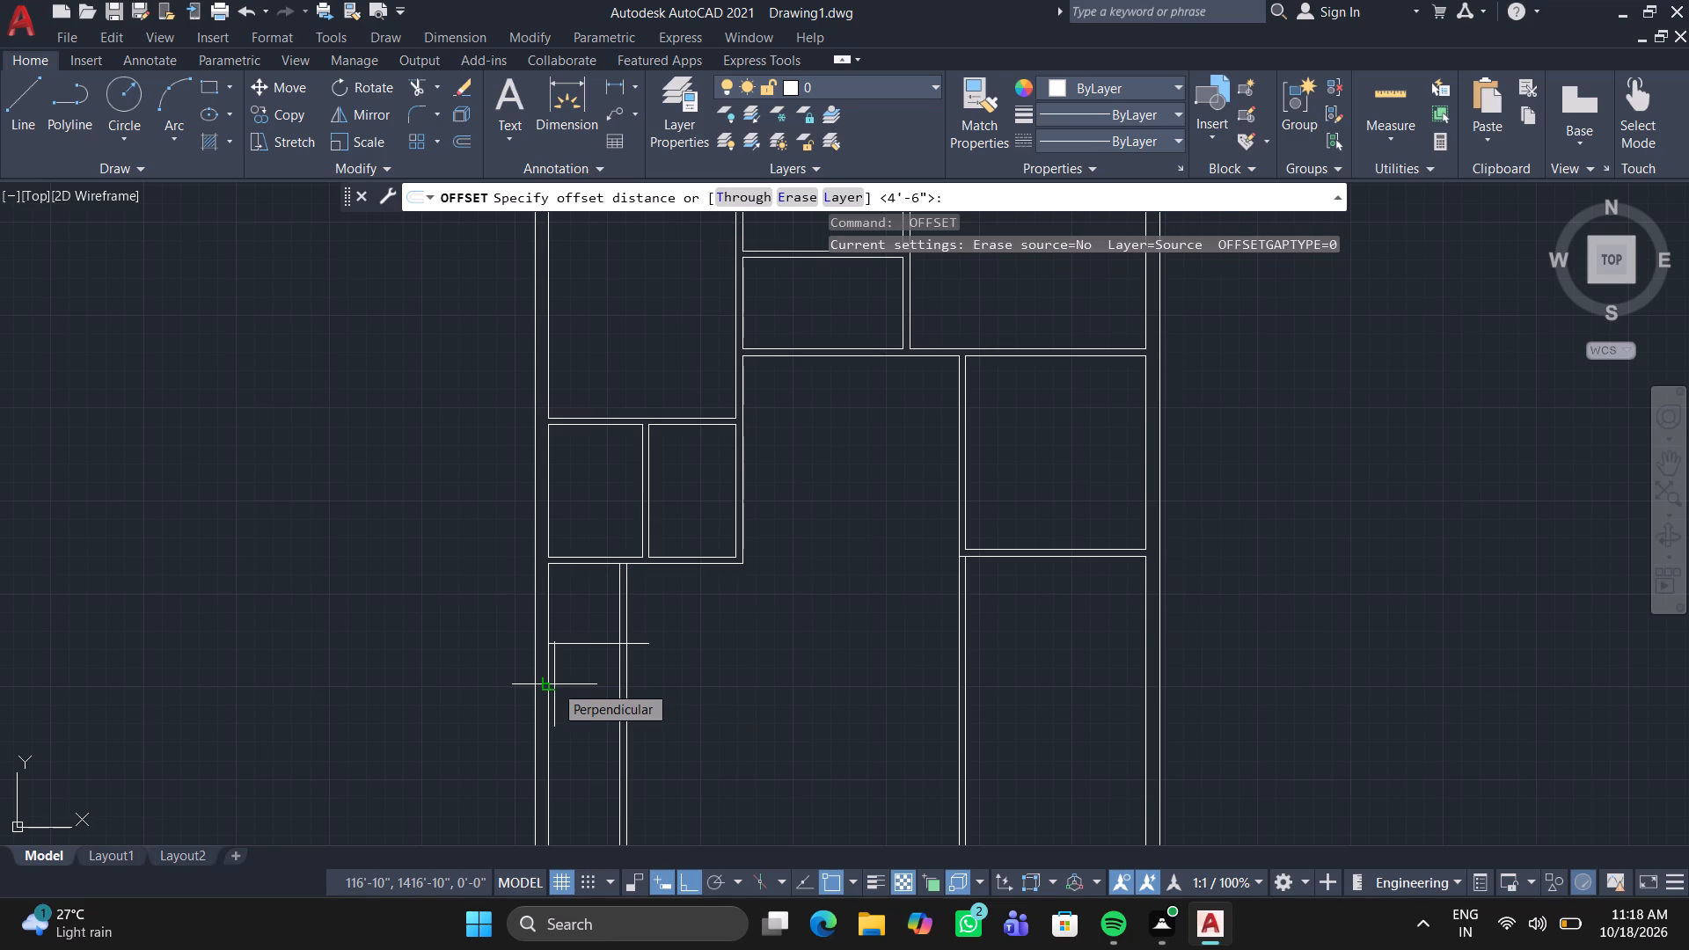
type("4.5\"")
key("Return")
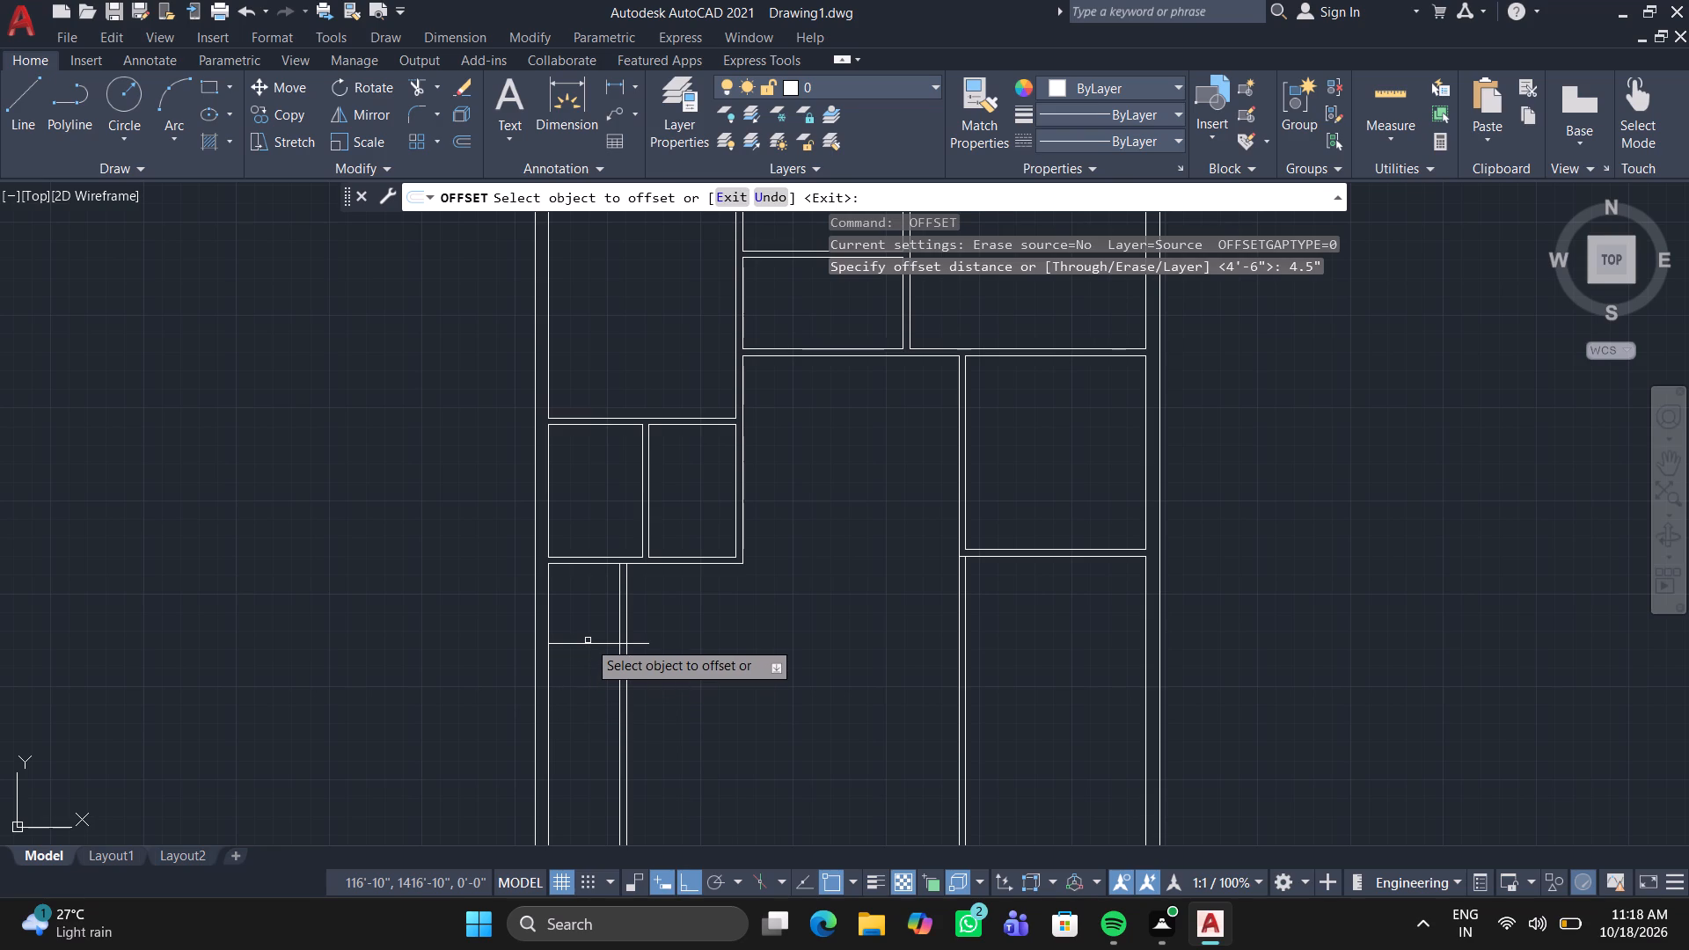
left_click(588, 644)
left_click(586, 698)
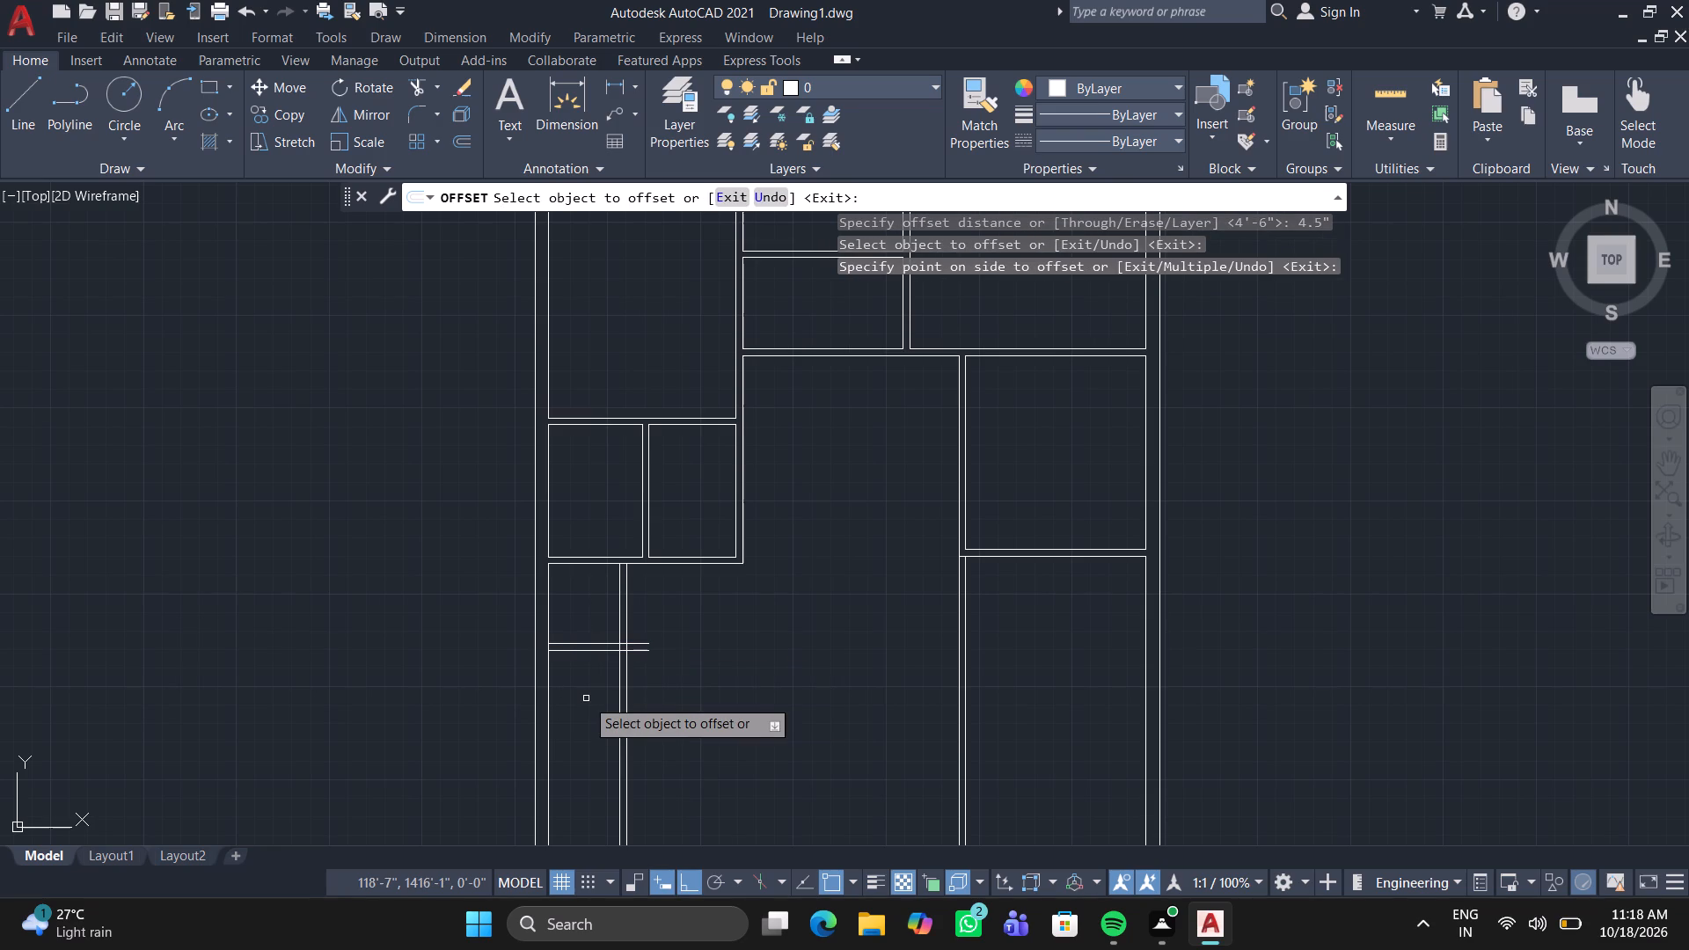
key("space")
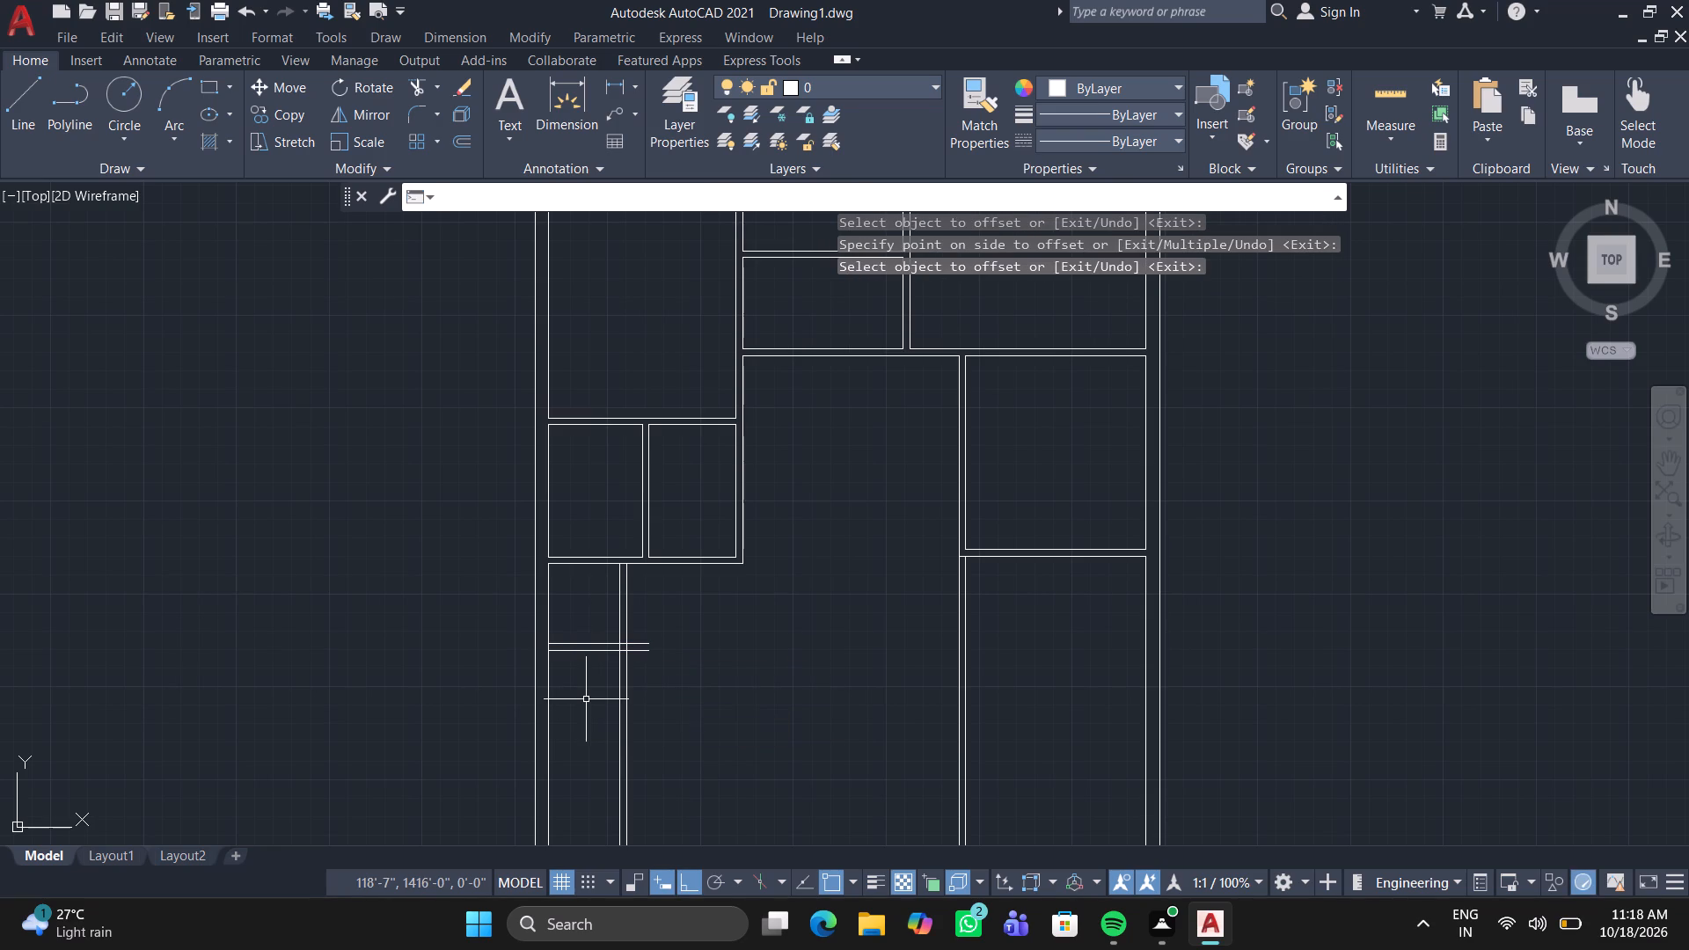
Trim the vertical wall lines below the new short horizontal wall and that wall's overhang beyond the vertical wall.
type("t4r")
key("BackSpace")
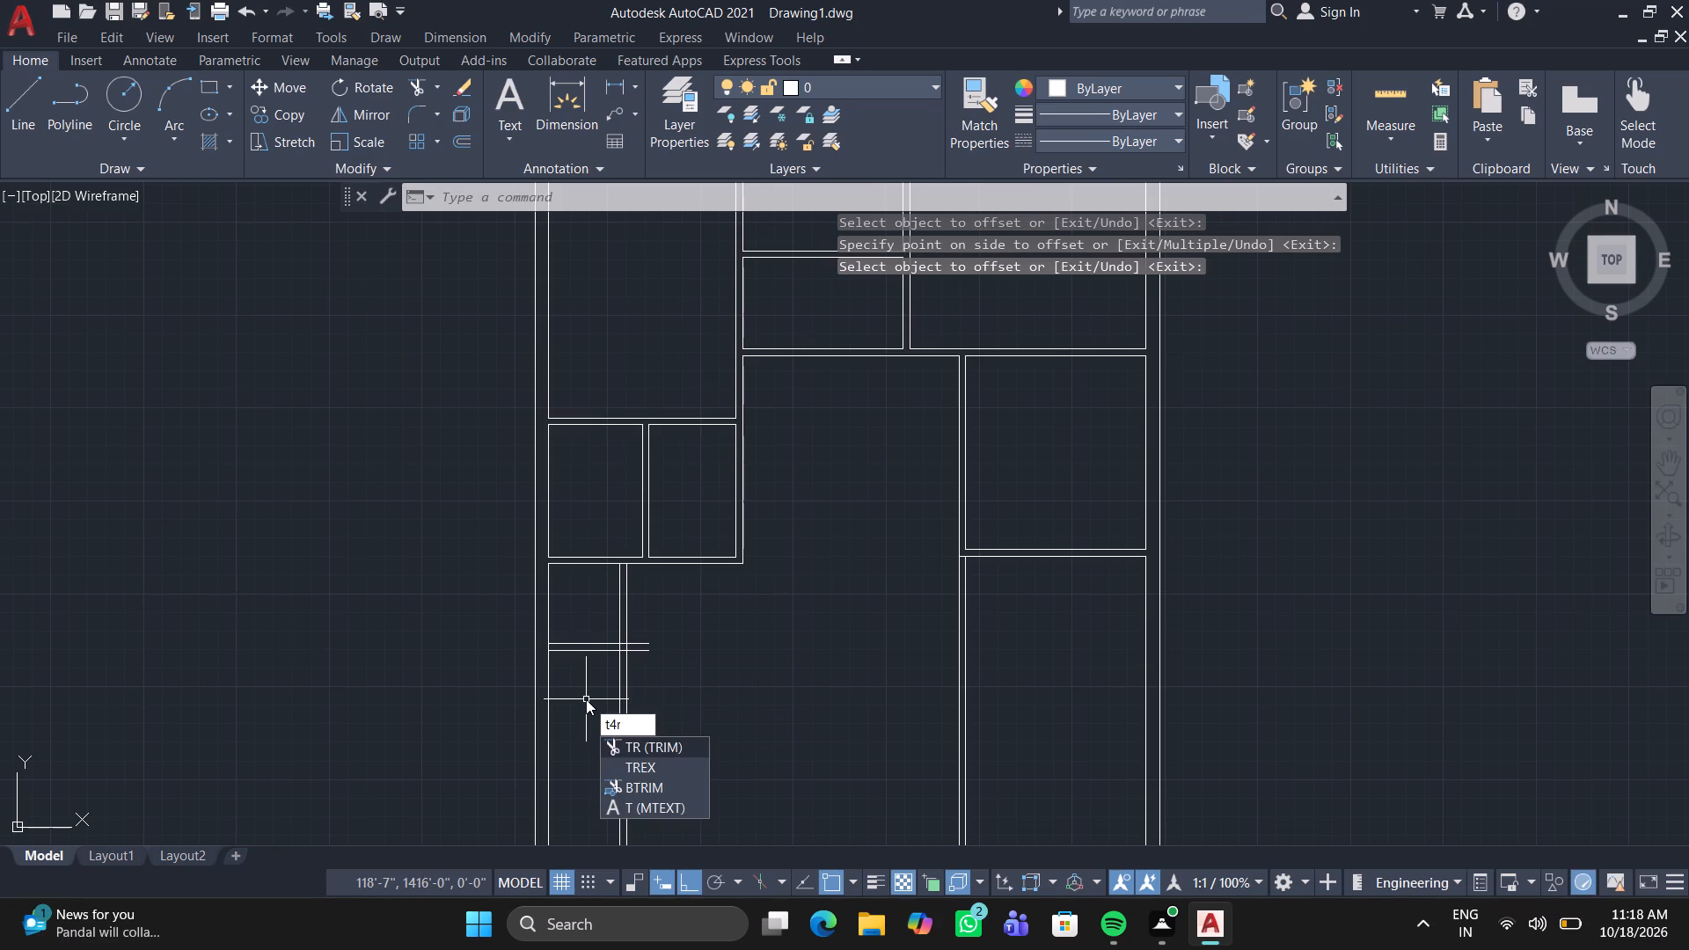
key("BackSpace")
key("BackSpace")
type("tr")
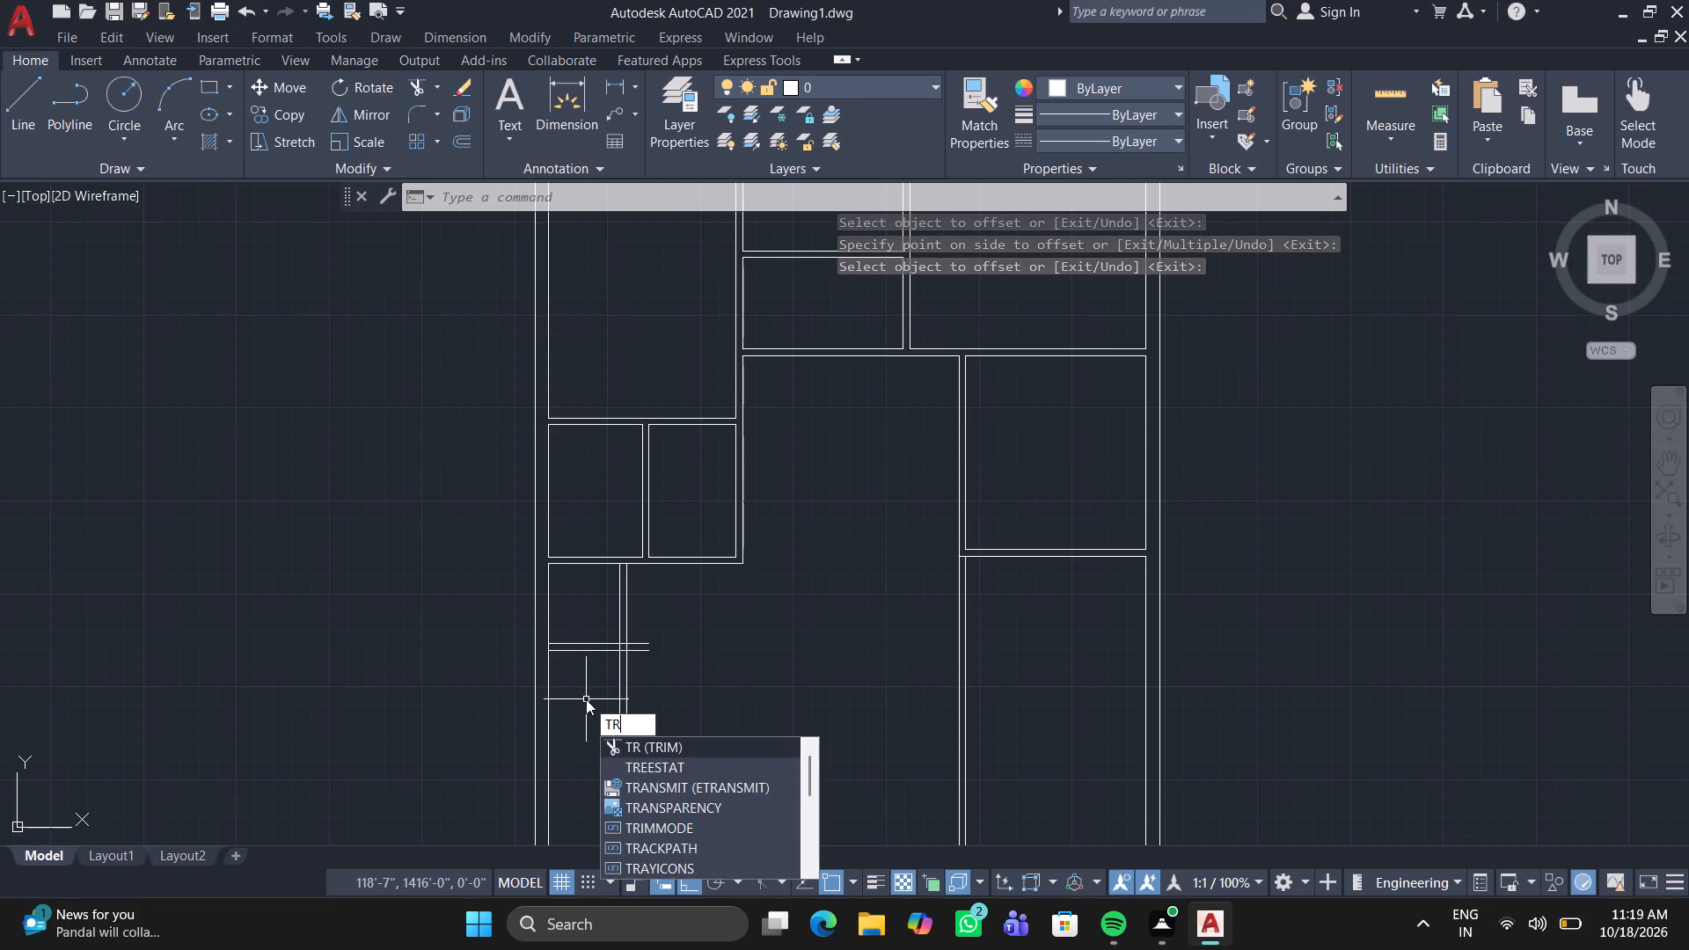
key("Return")
left_click(586, 699)
left_click(767, 717)
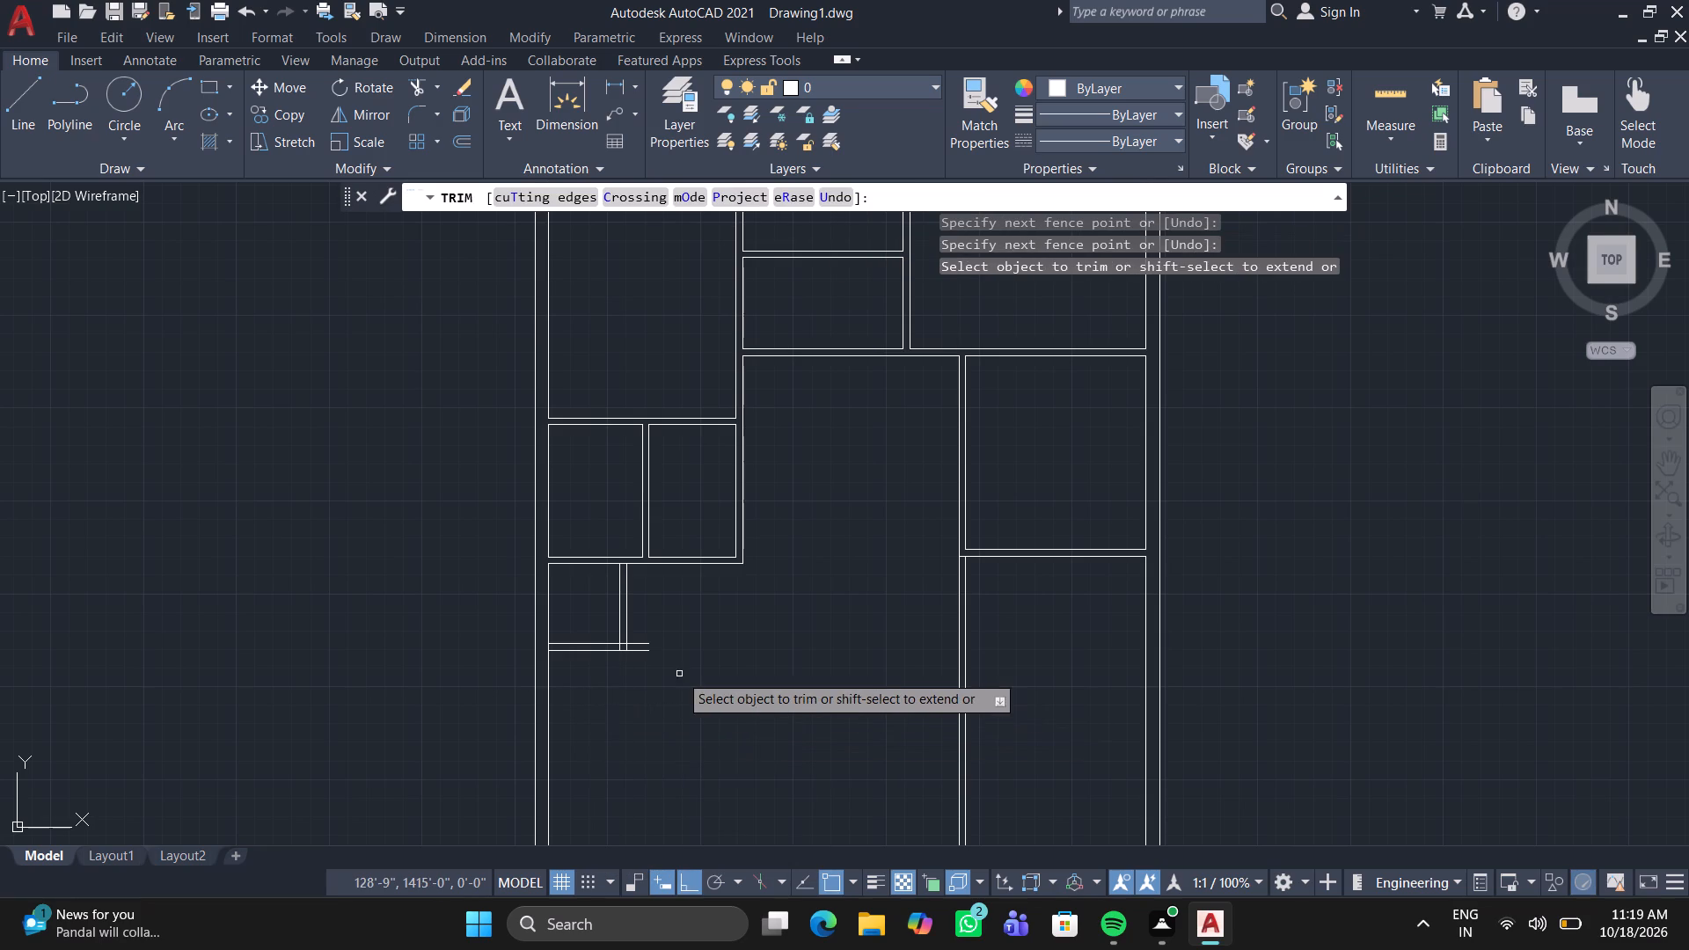
left_click(650, 625)
left_click(625, 723)
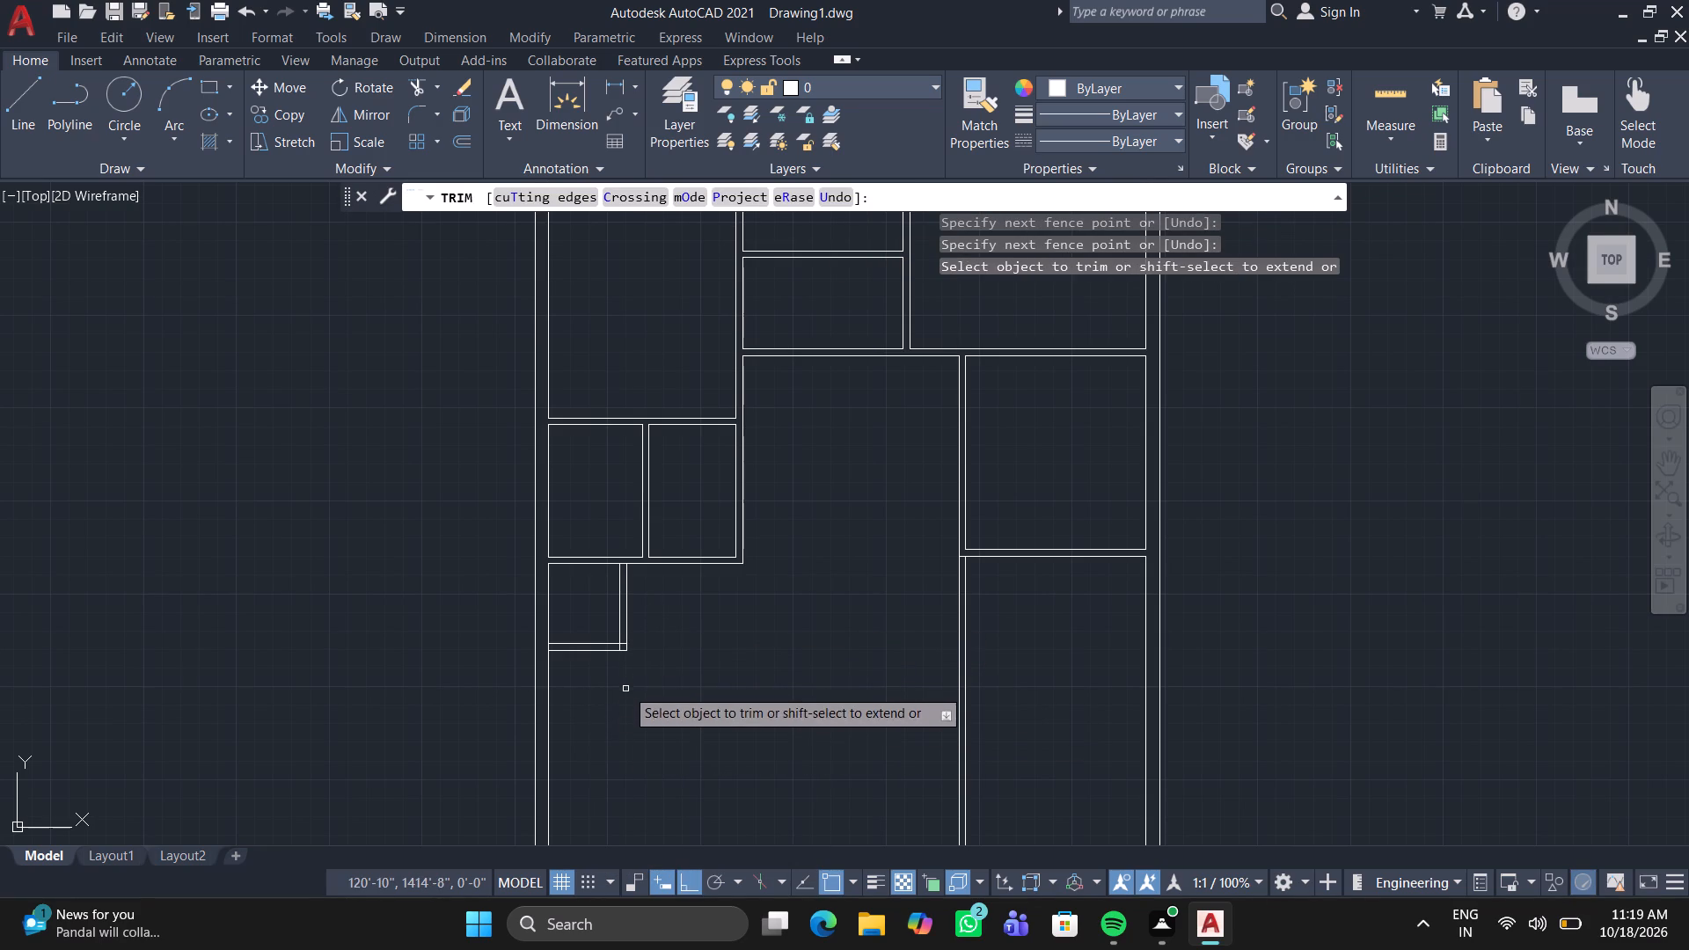
Trim the leftover line segments at the small room's junctions with the outer wall, its outer corner and the wall above.
scroll(553, 637, "up", 3)
left_click(519, 682)
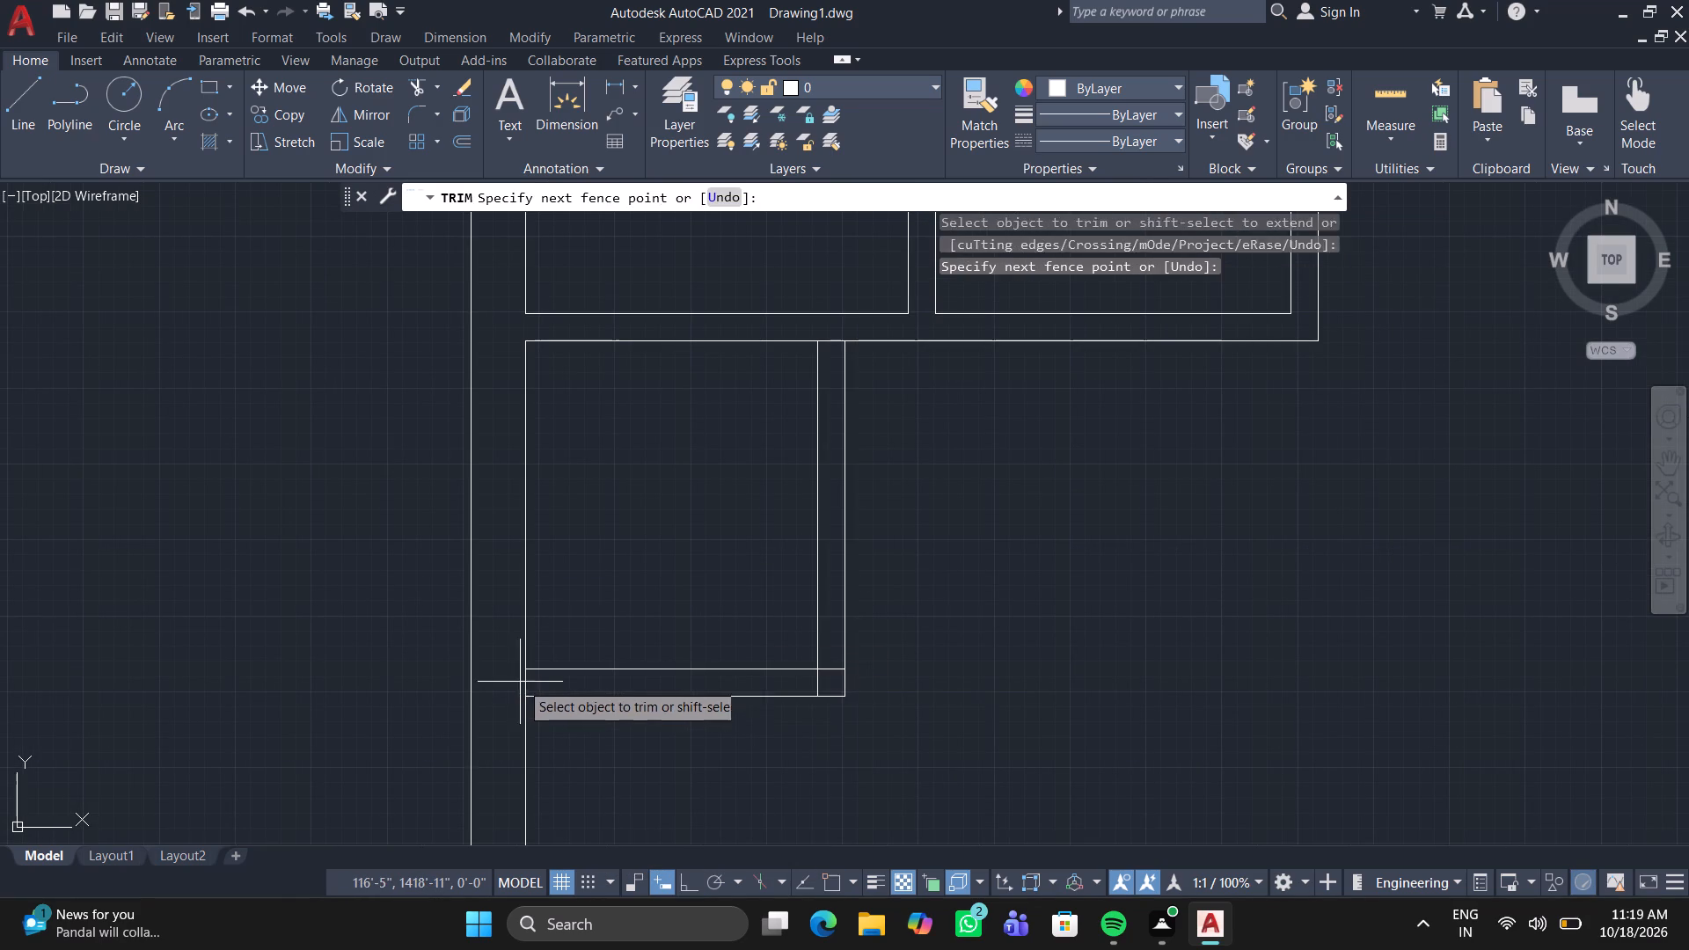
left_click(572, 684)
left_click(839, 663)
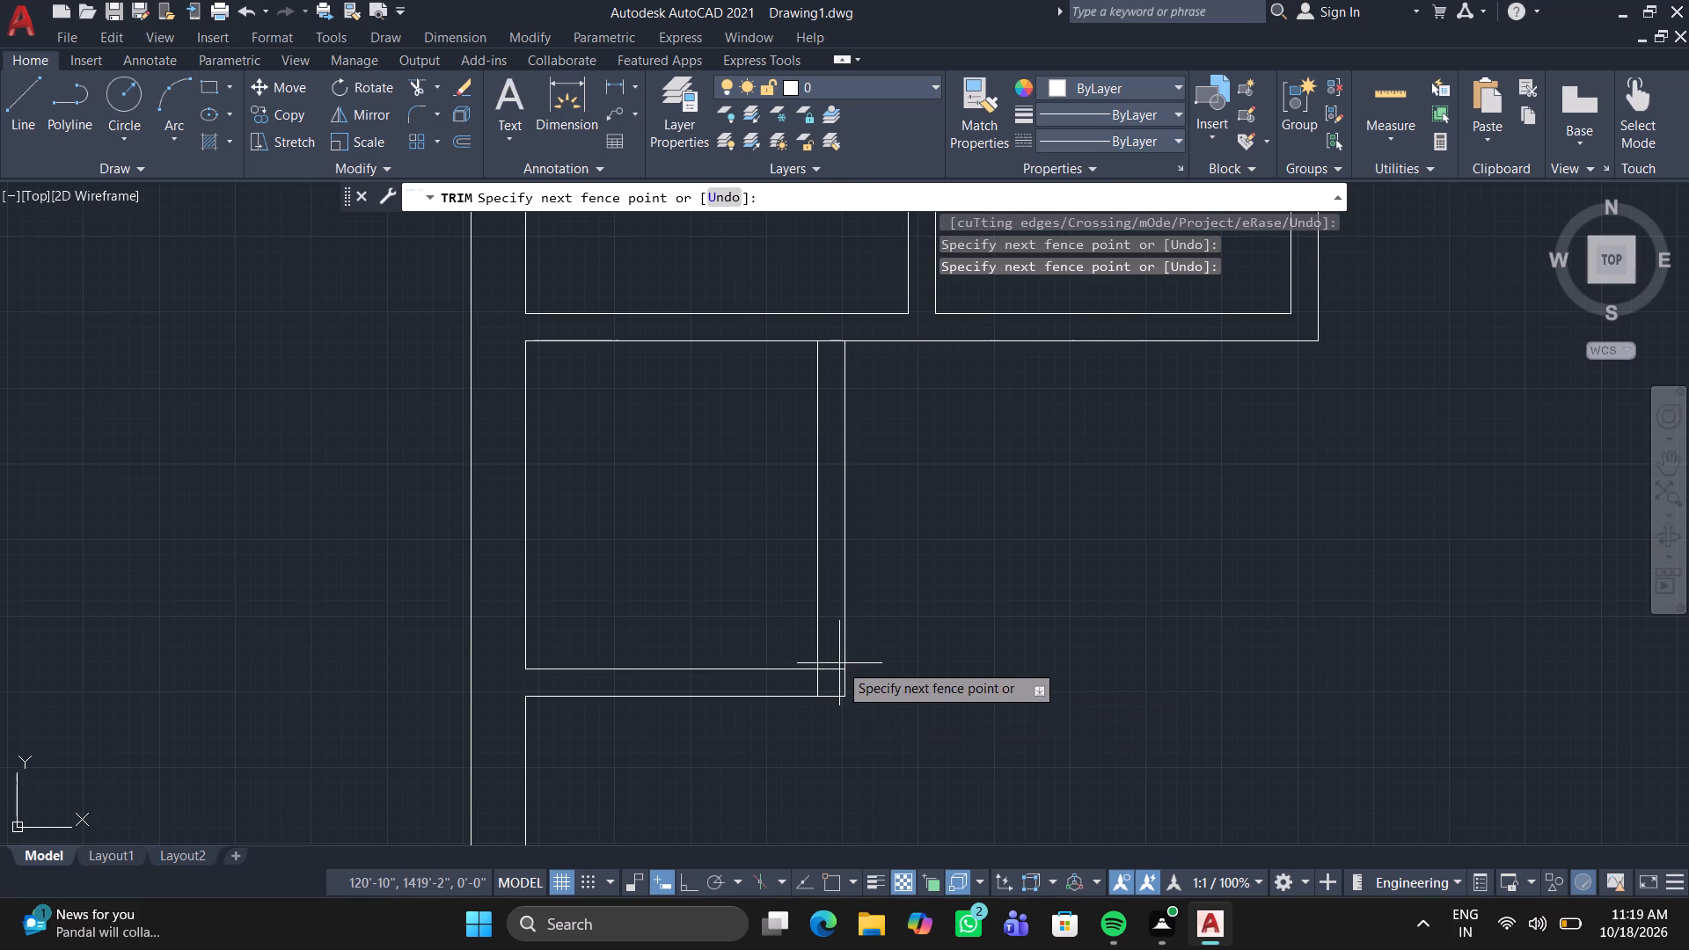
left_click(808, 691)
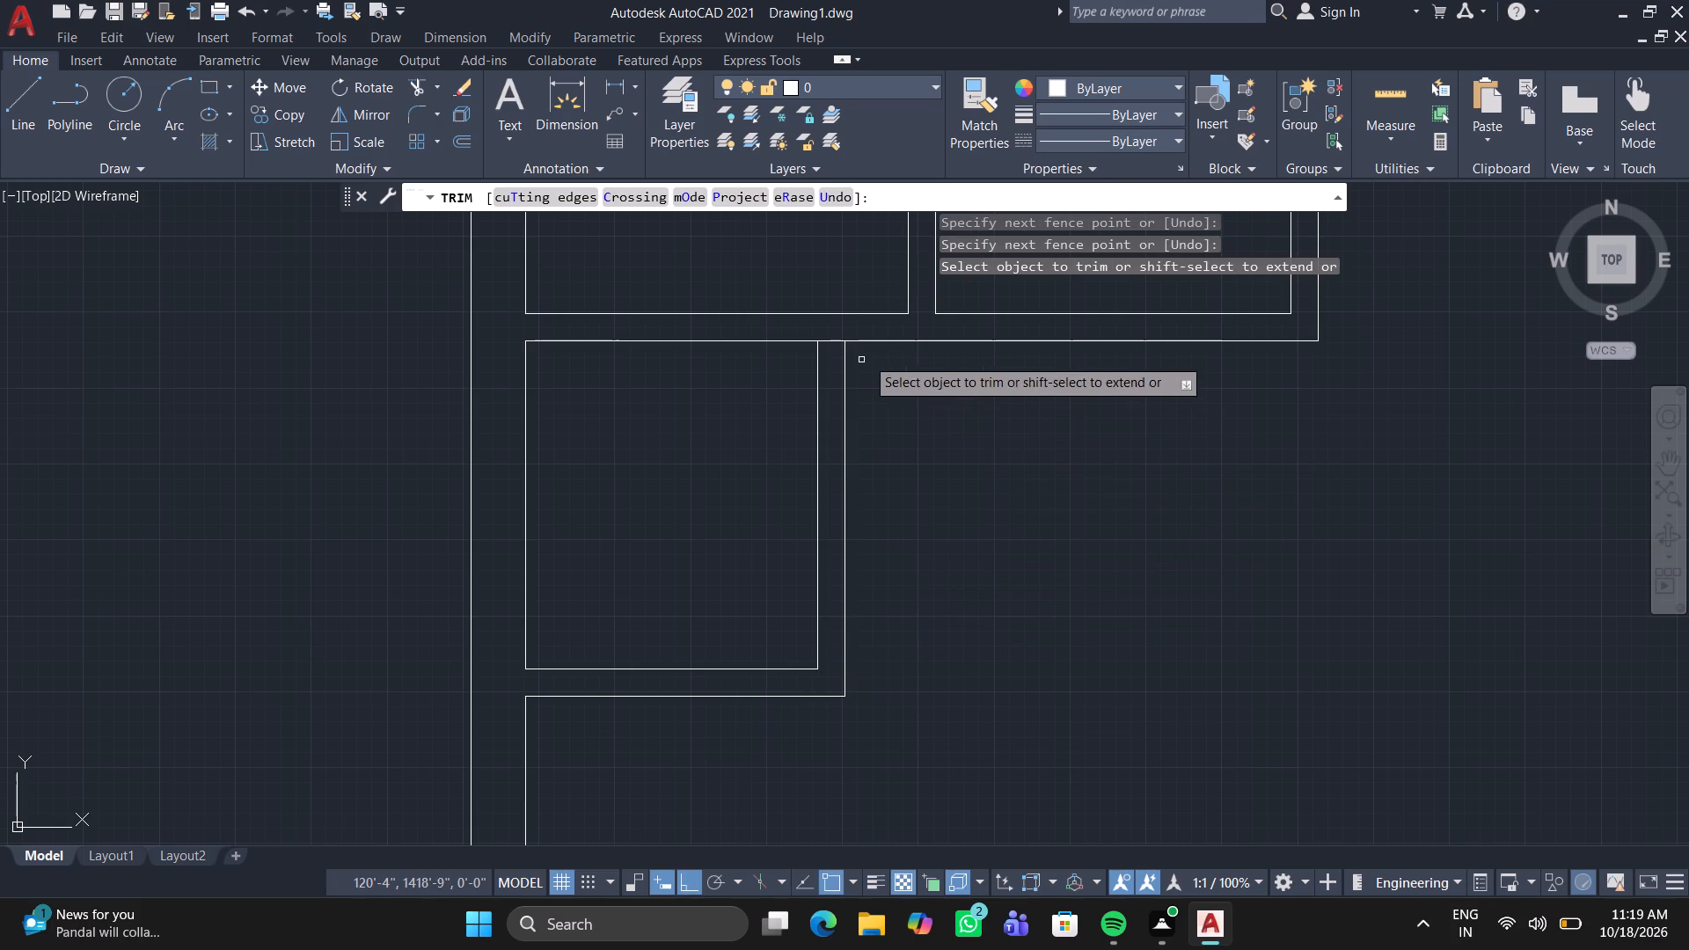
left_click(826, 340)
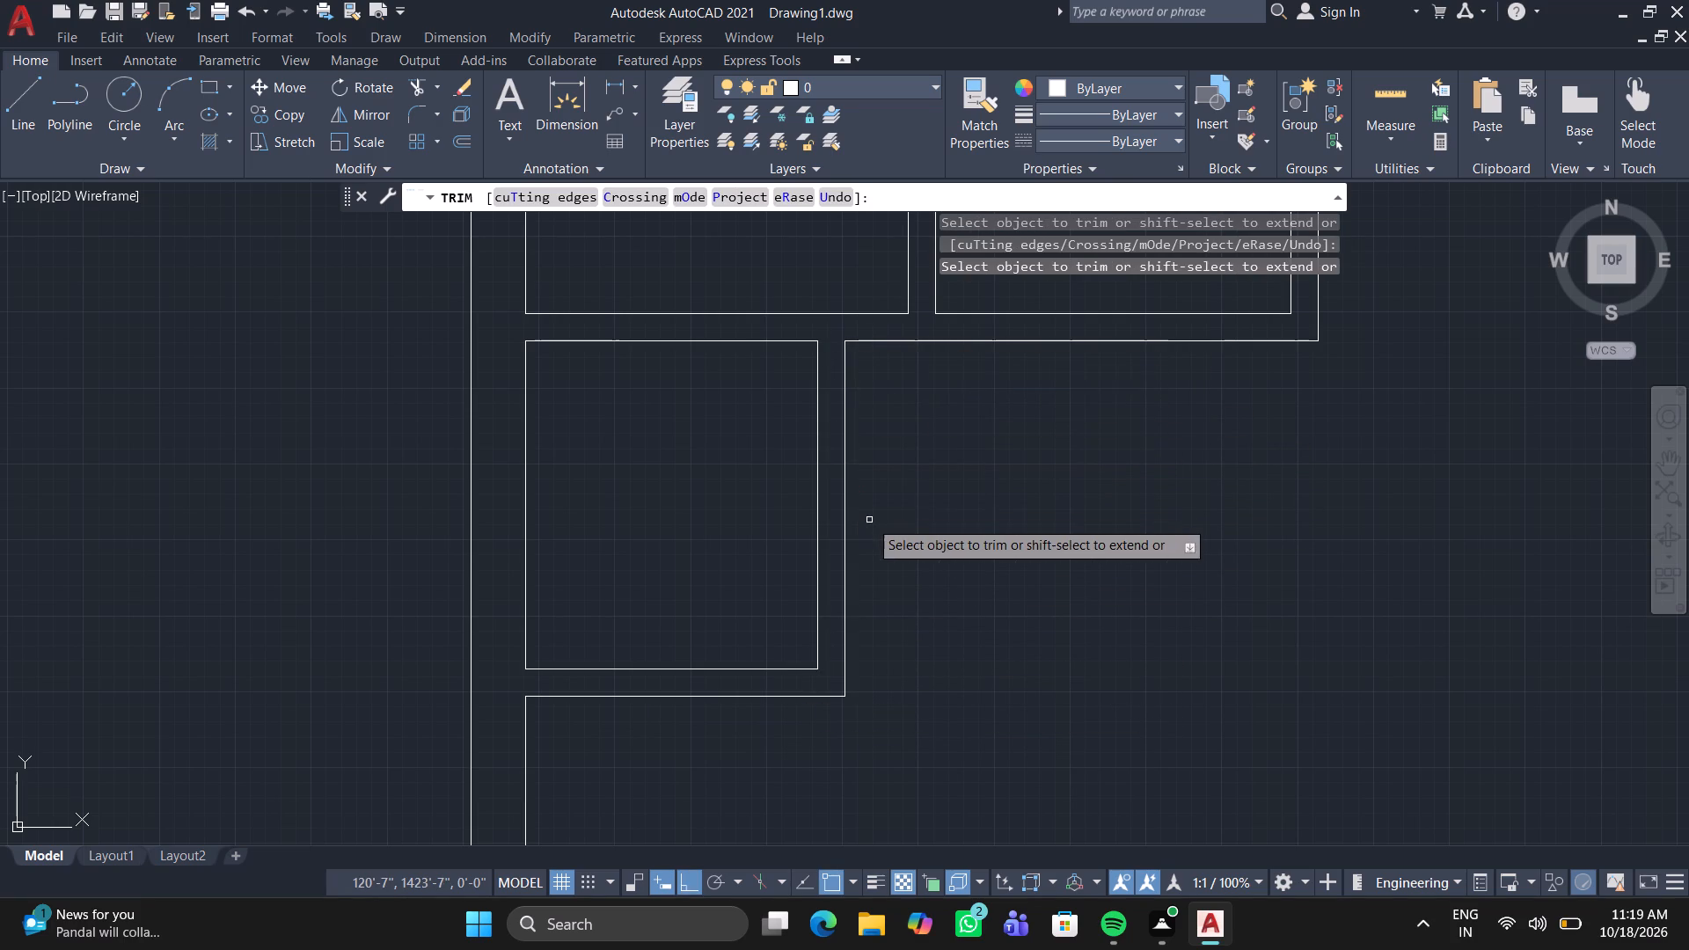
key("space")
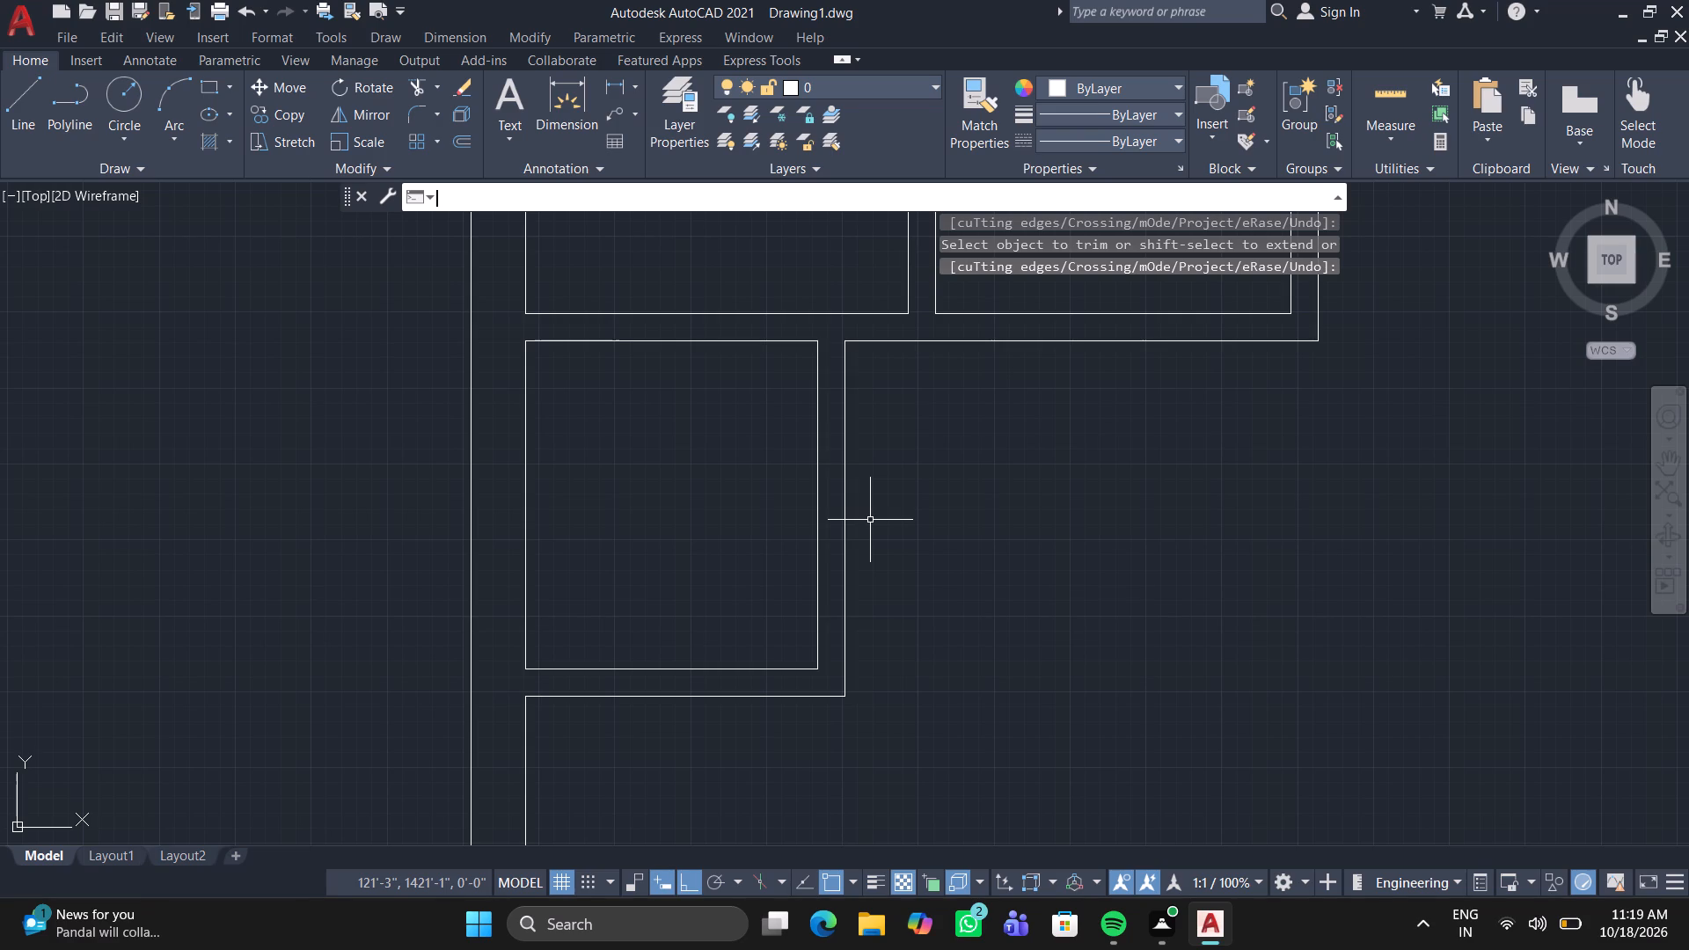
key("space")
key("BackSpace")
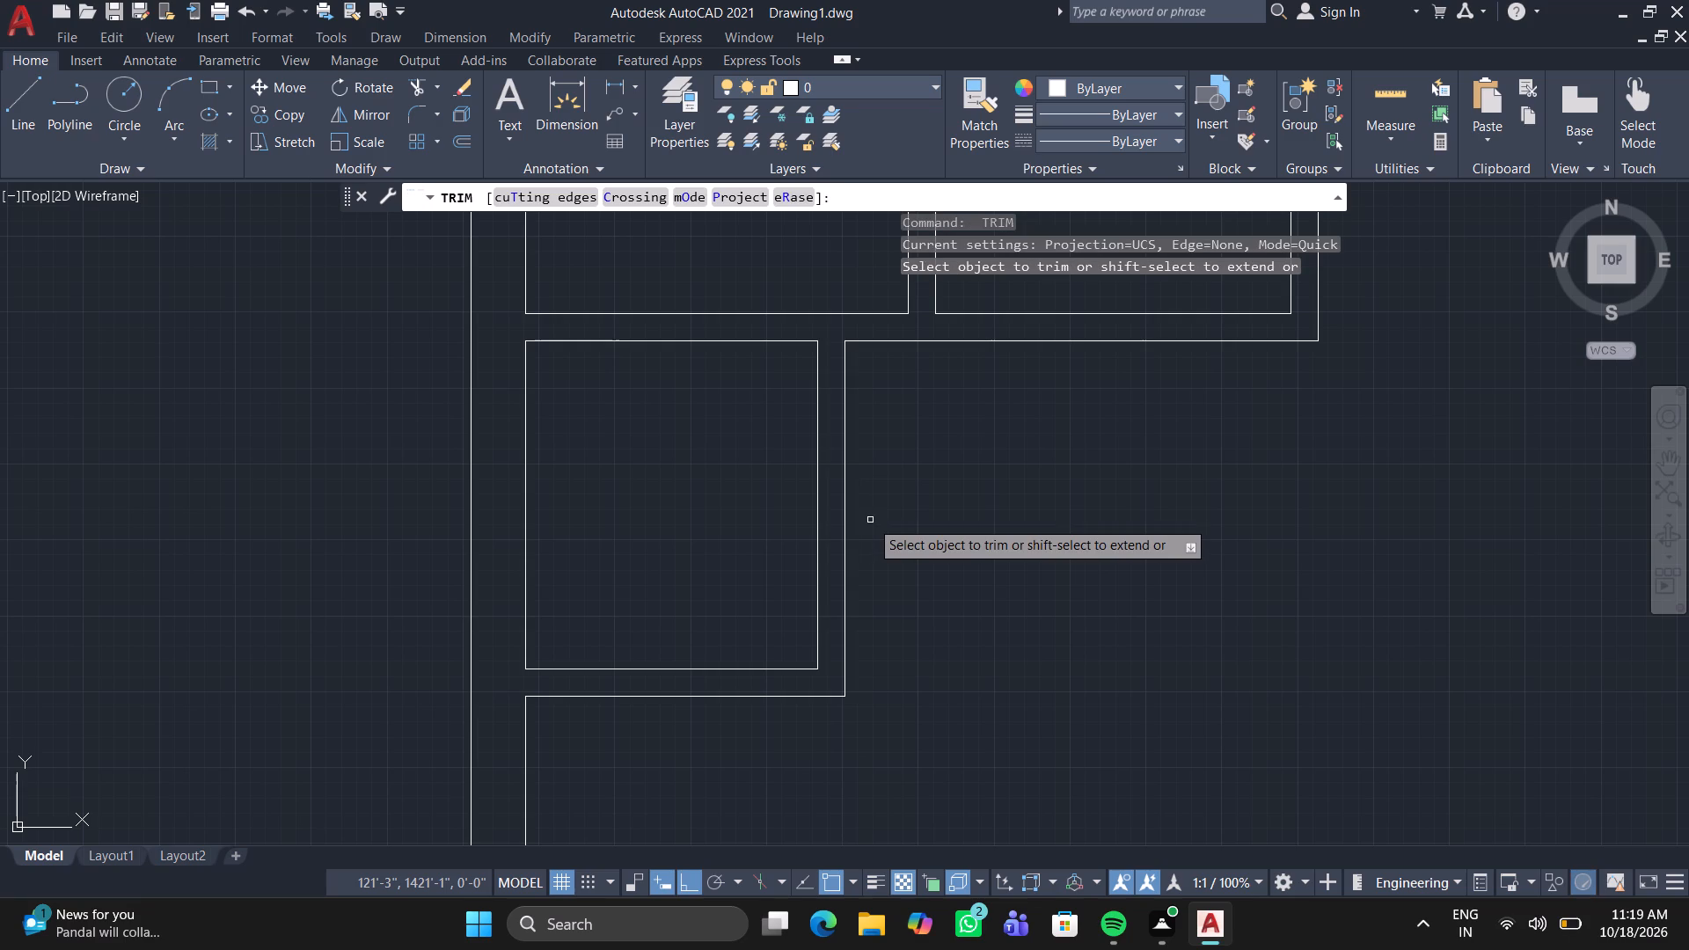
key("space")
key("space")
Offset the outer vertical line of the new small room's wall 4'1.5" to the right.
key("o")
key("Return")
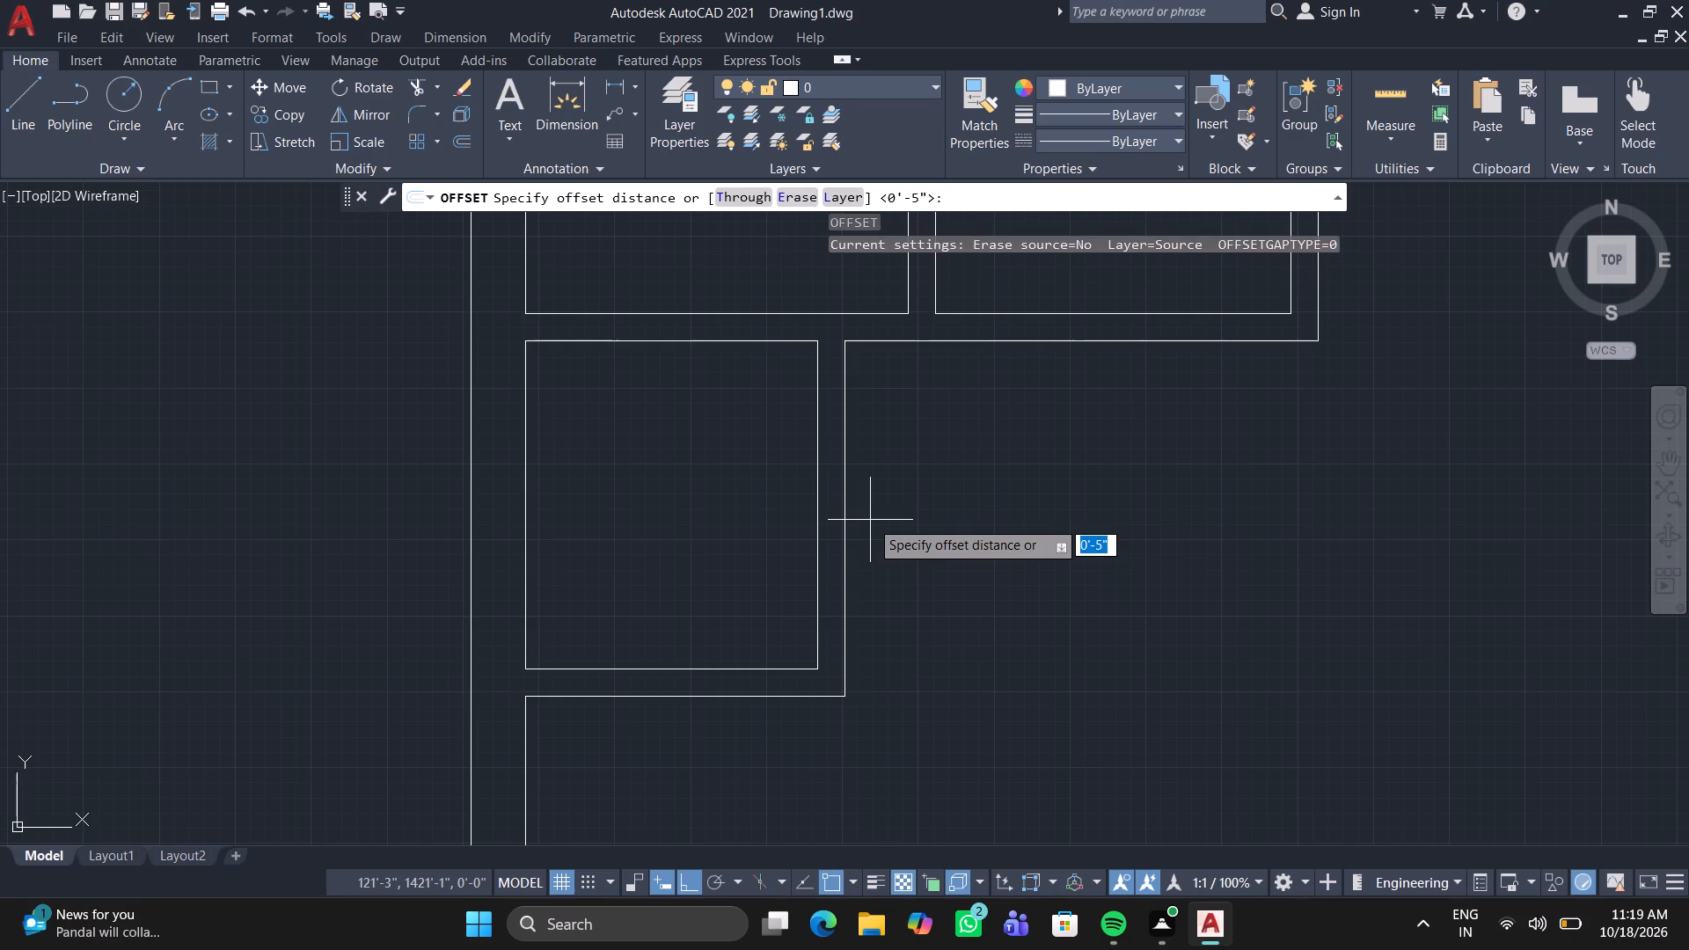
type("4'")
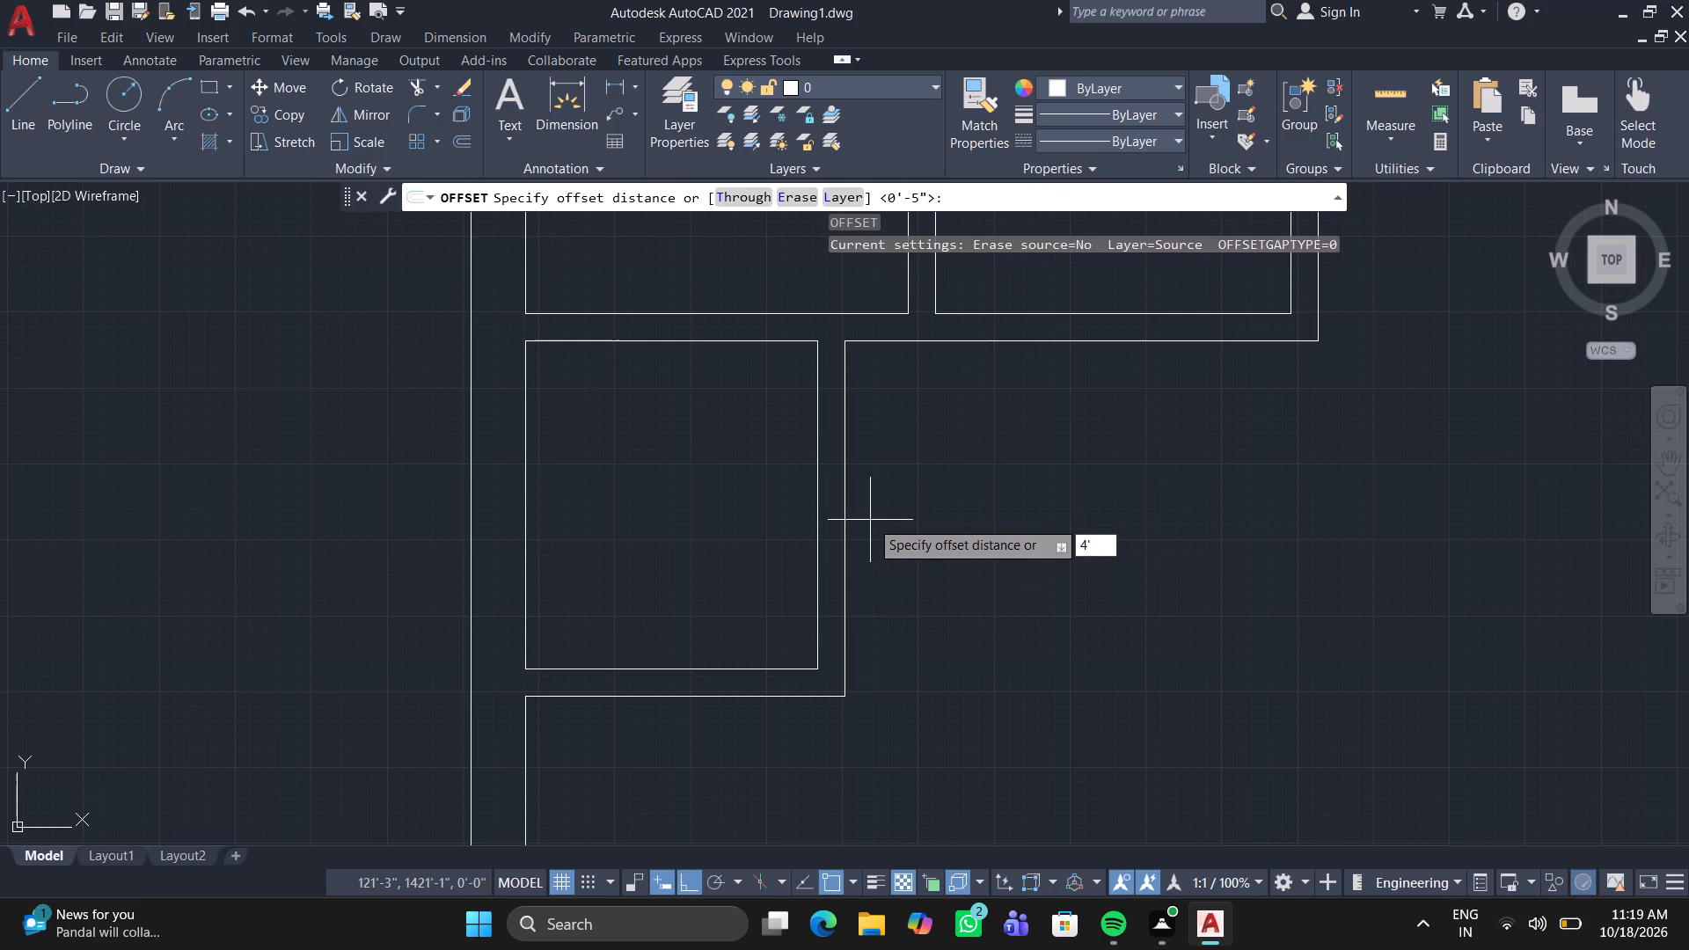
type("1.5")
key("shift+quotedbl")
key("Return")
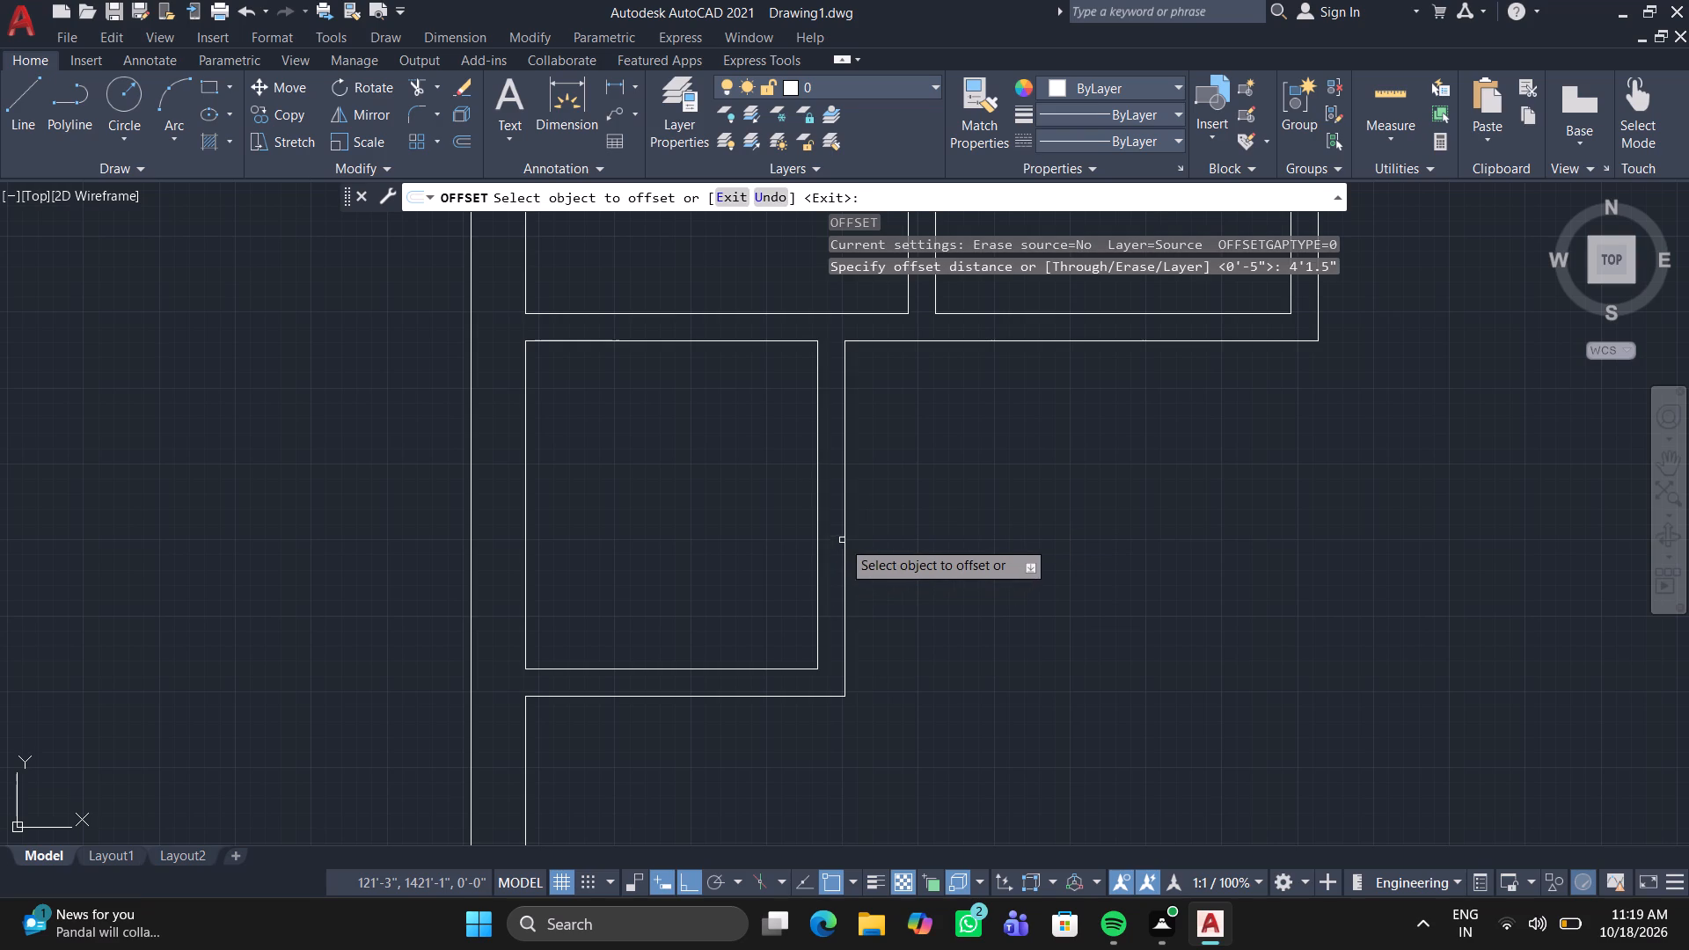
left_click(846, 536)
left_click(1104, 576)
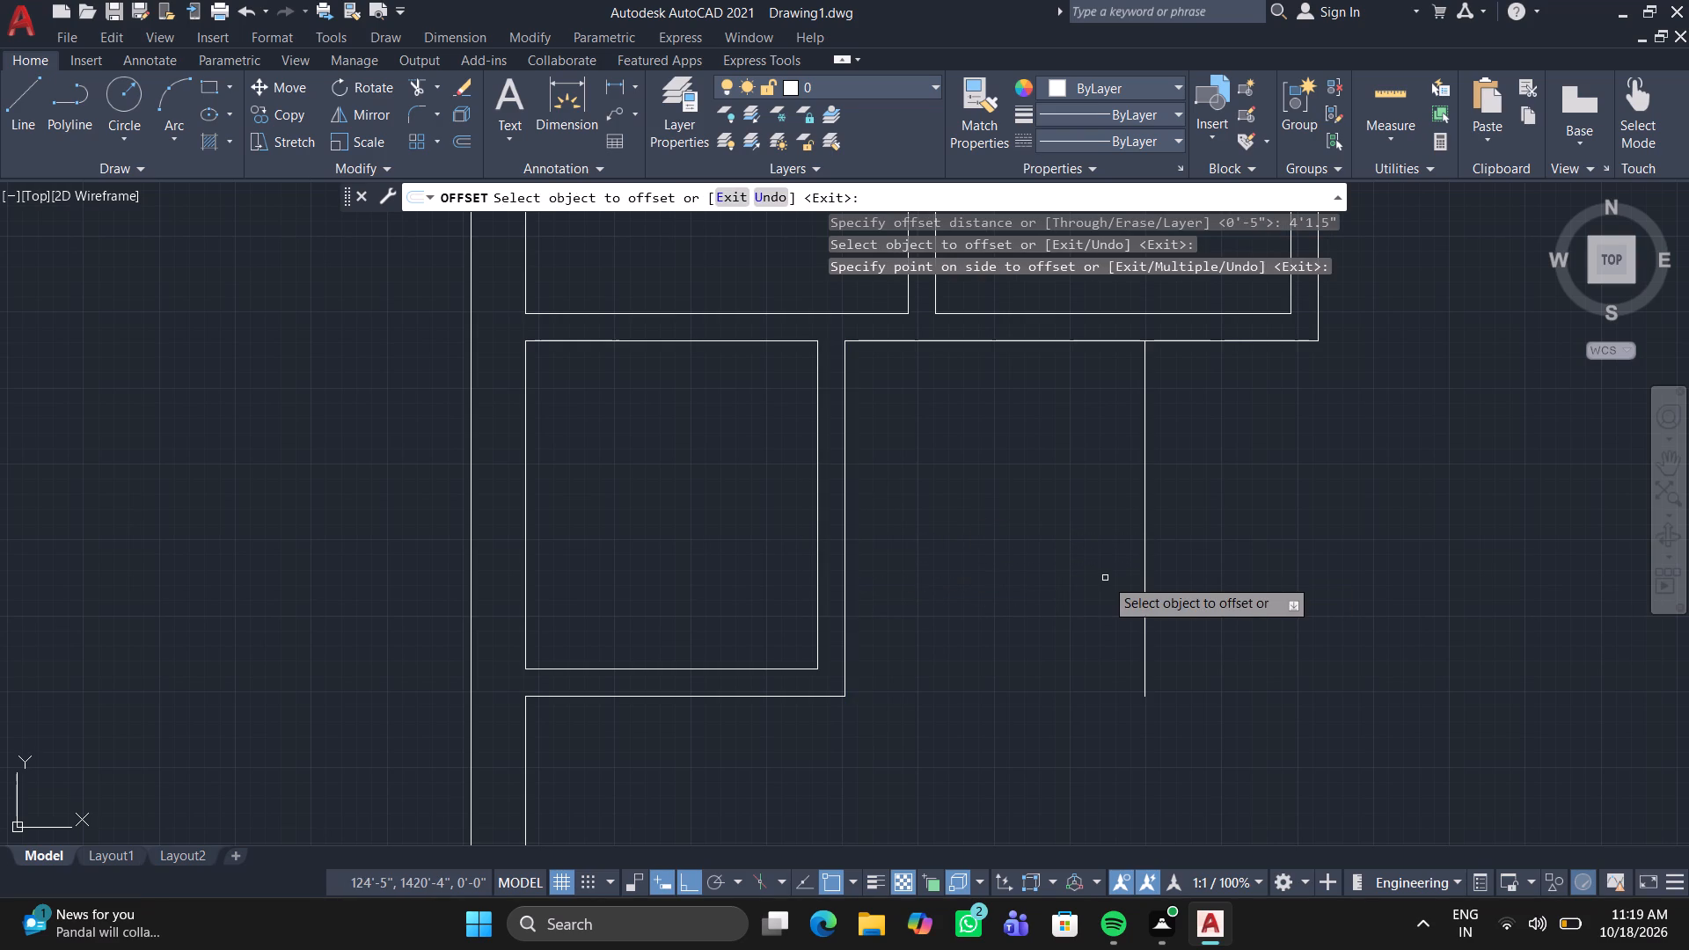
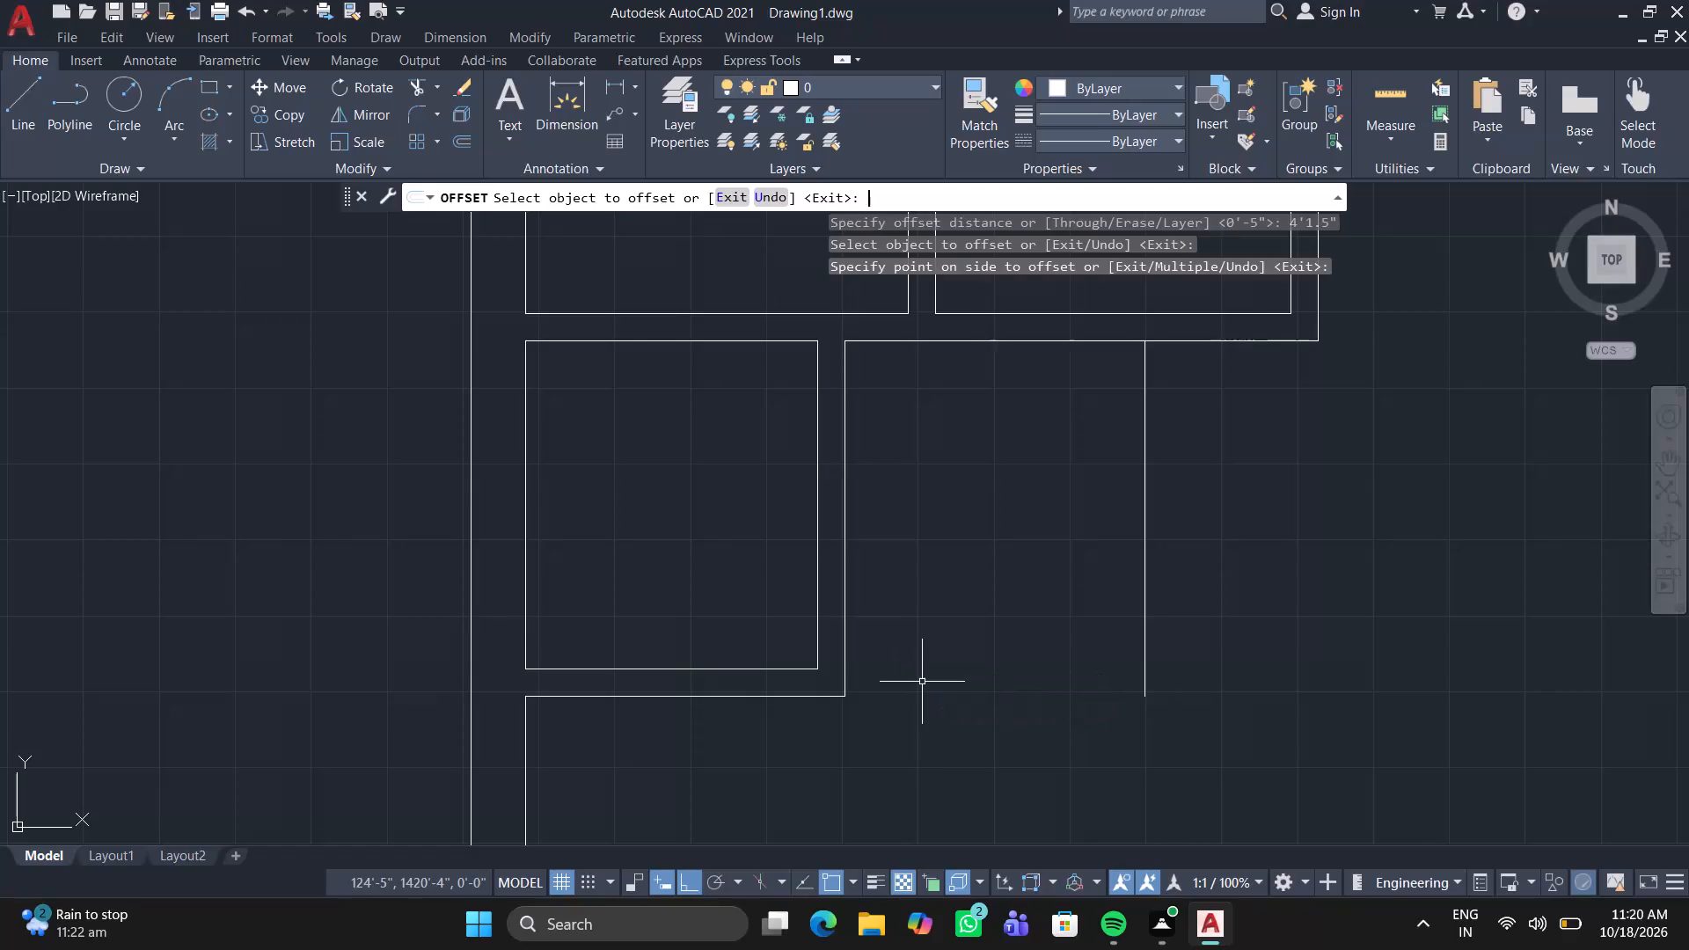
Delete the vertical line just offset to the right of the small room.
left_click(1146, 464)
key("Delete")
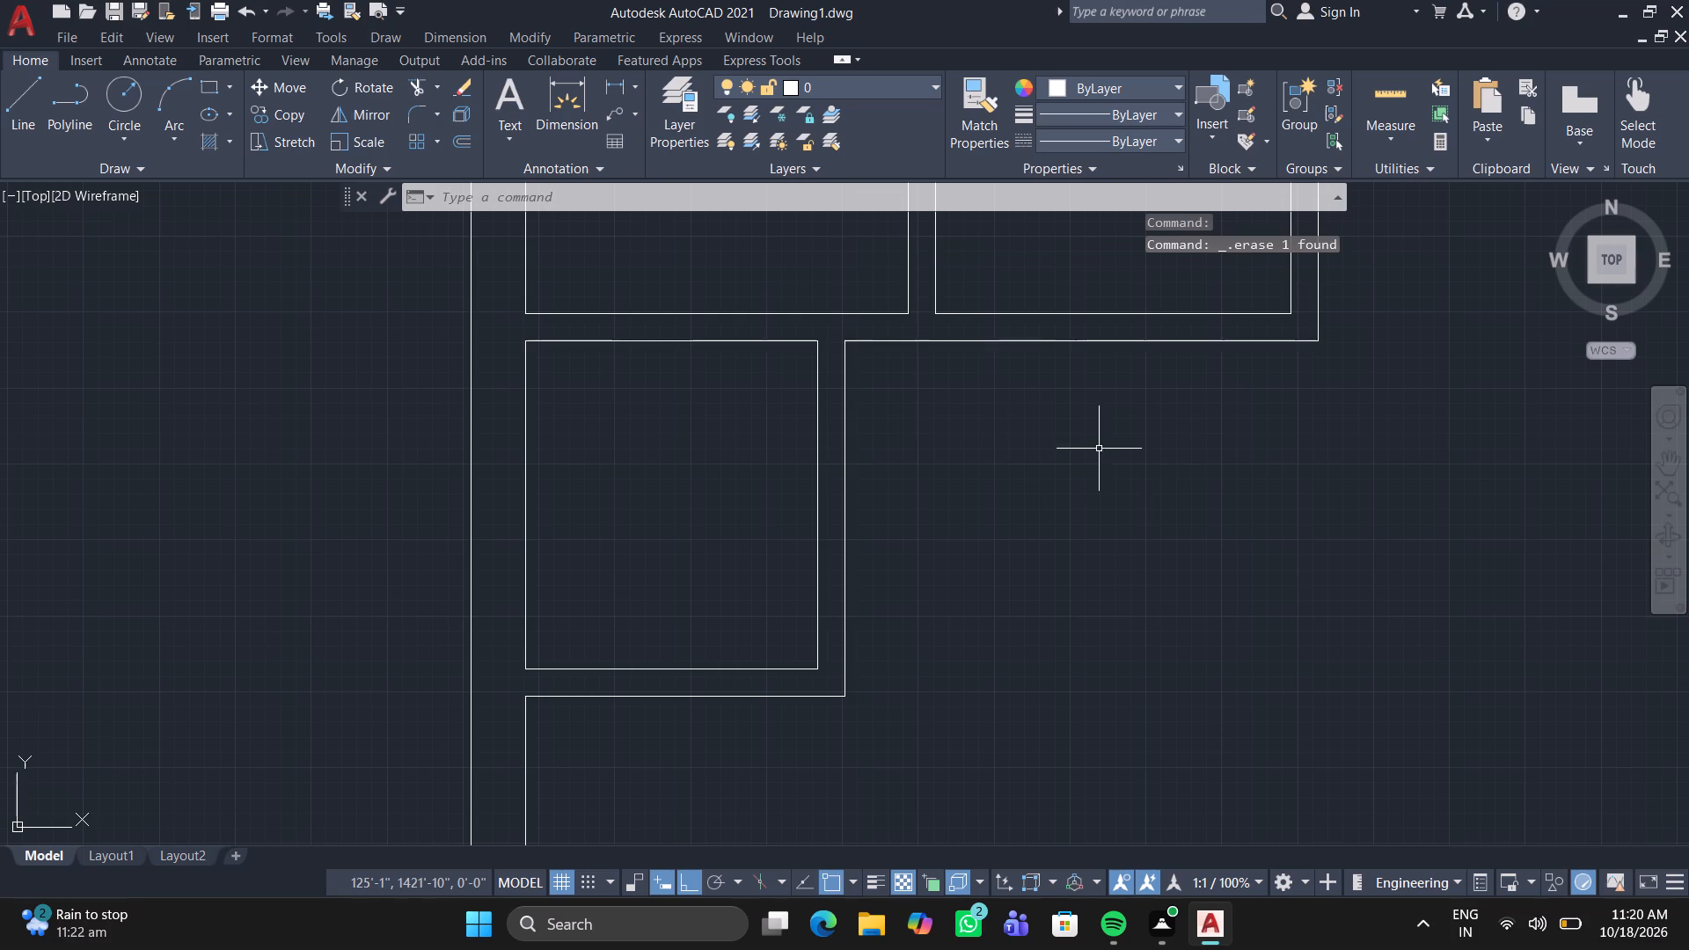
Move the small room's two right-hand vertical wall lines 9" to the right along the wall above.
left_click(754, 249)
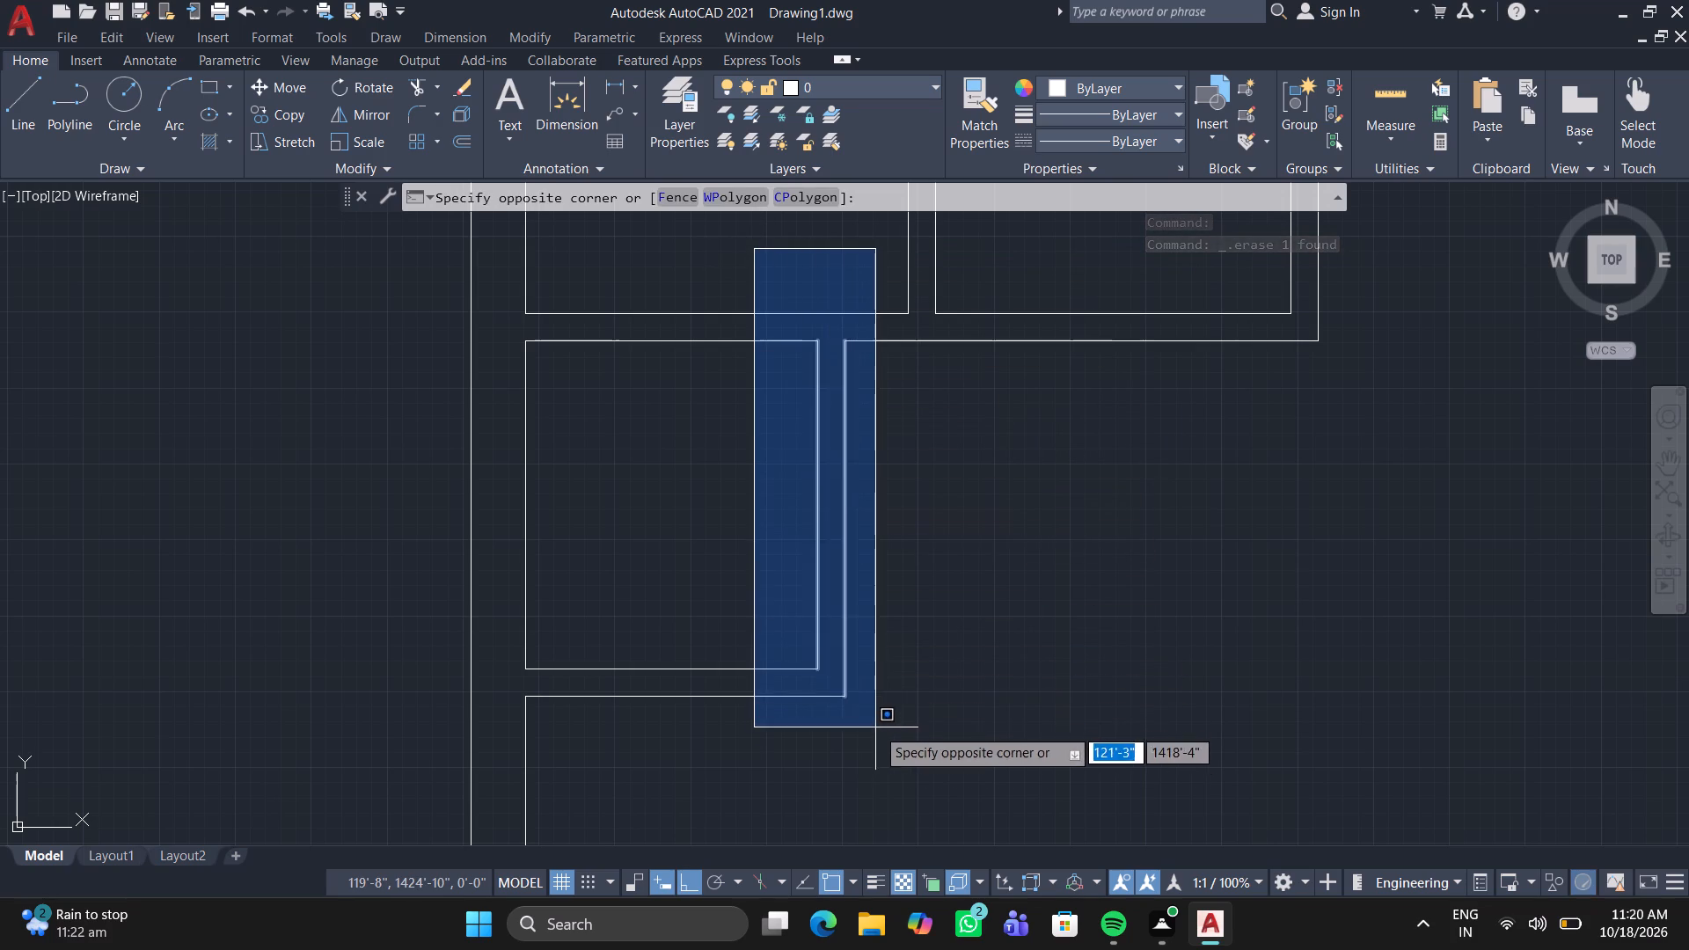
left_click(880, 742)
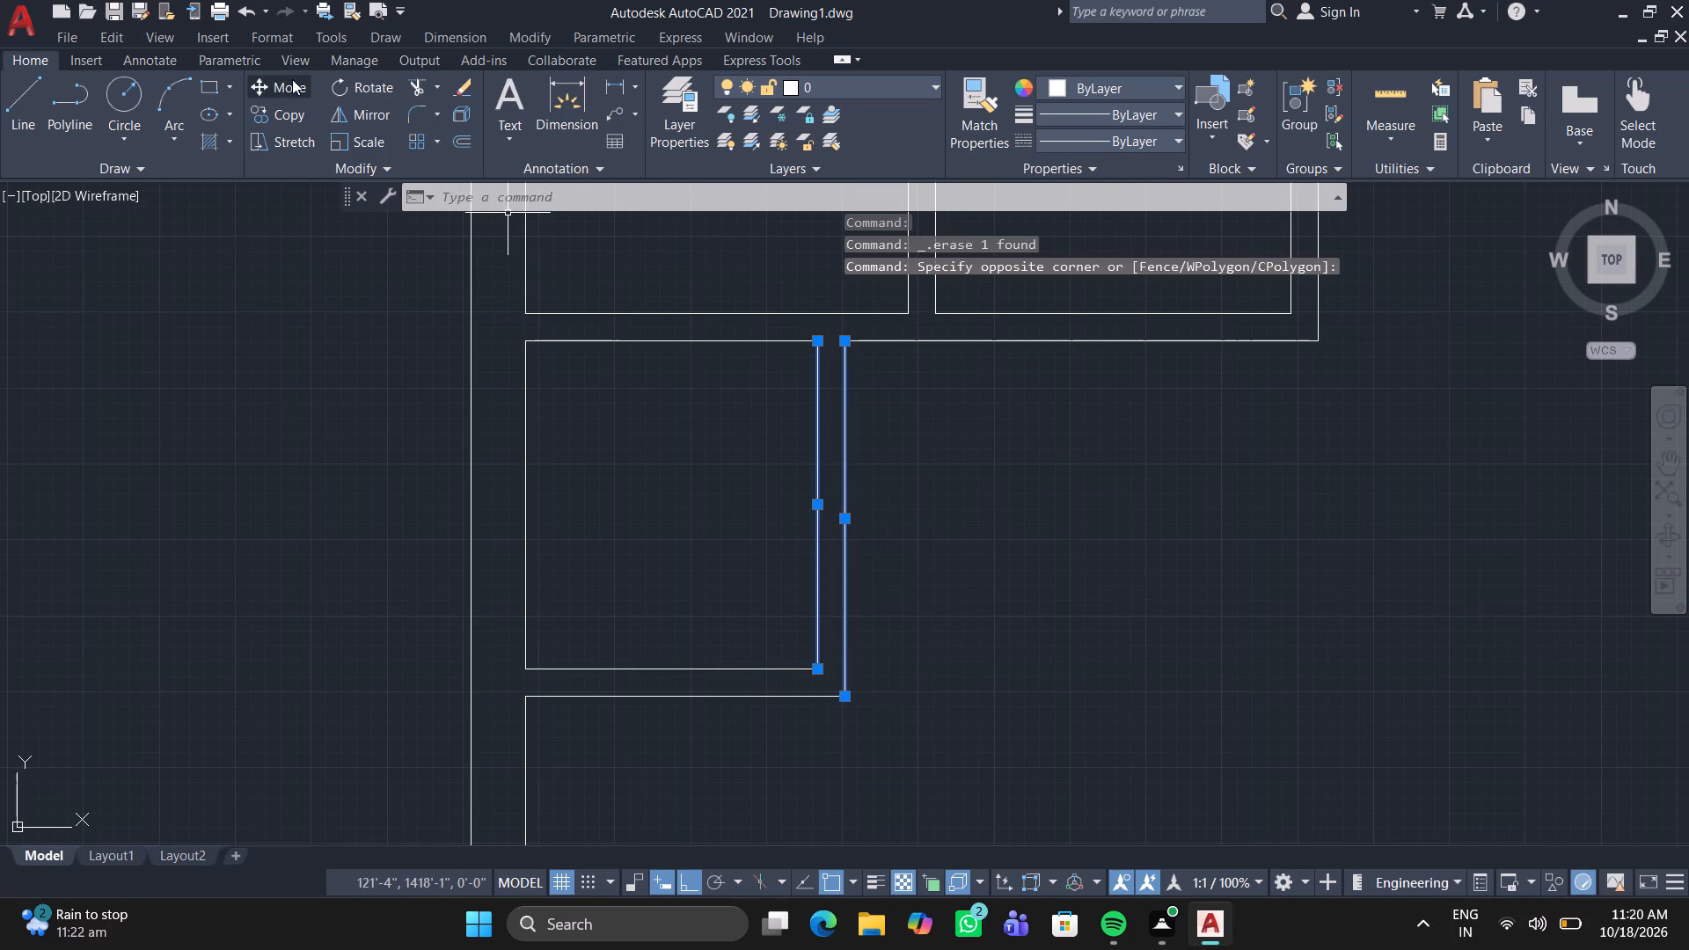
left_click(292, 79)
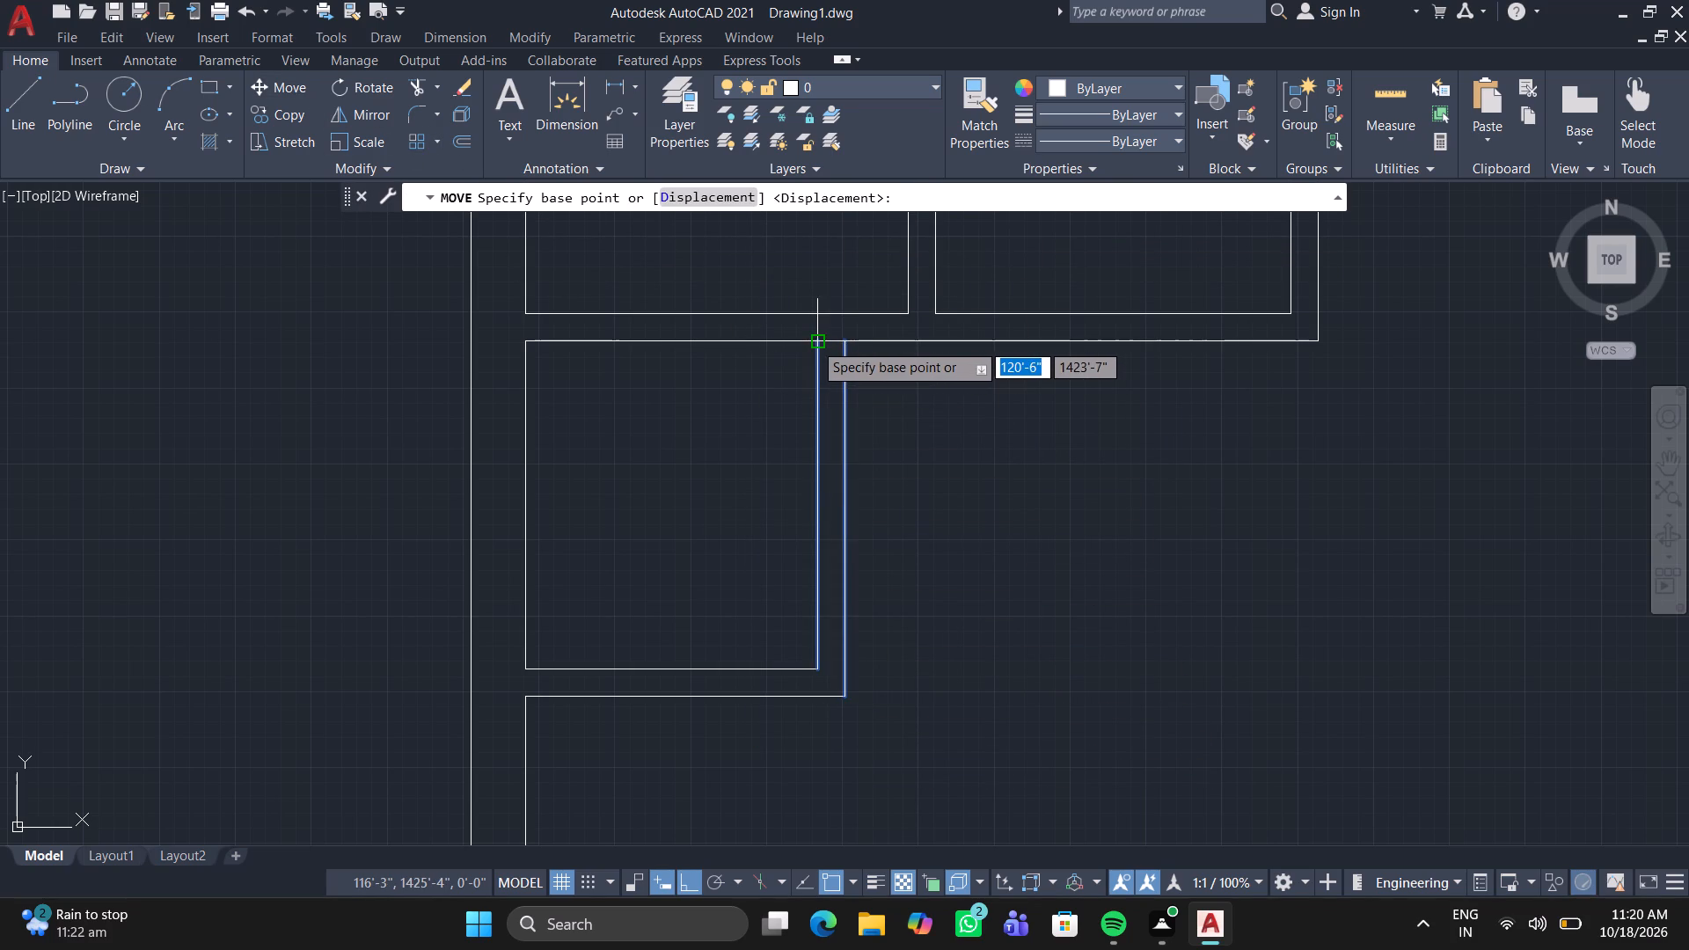
left_click(814, 342)
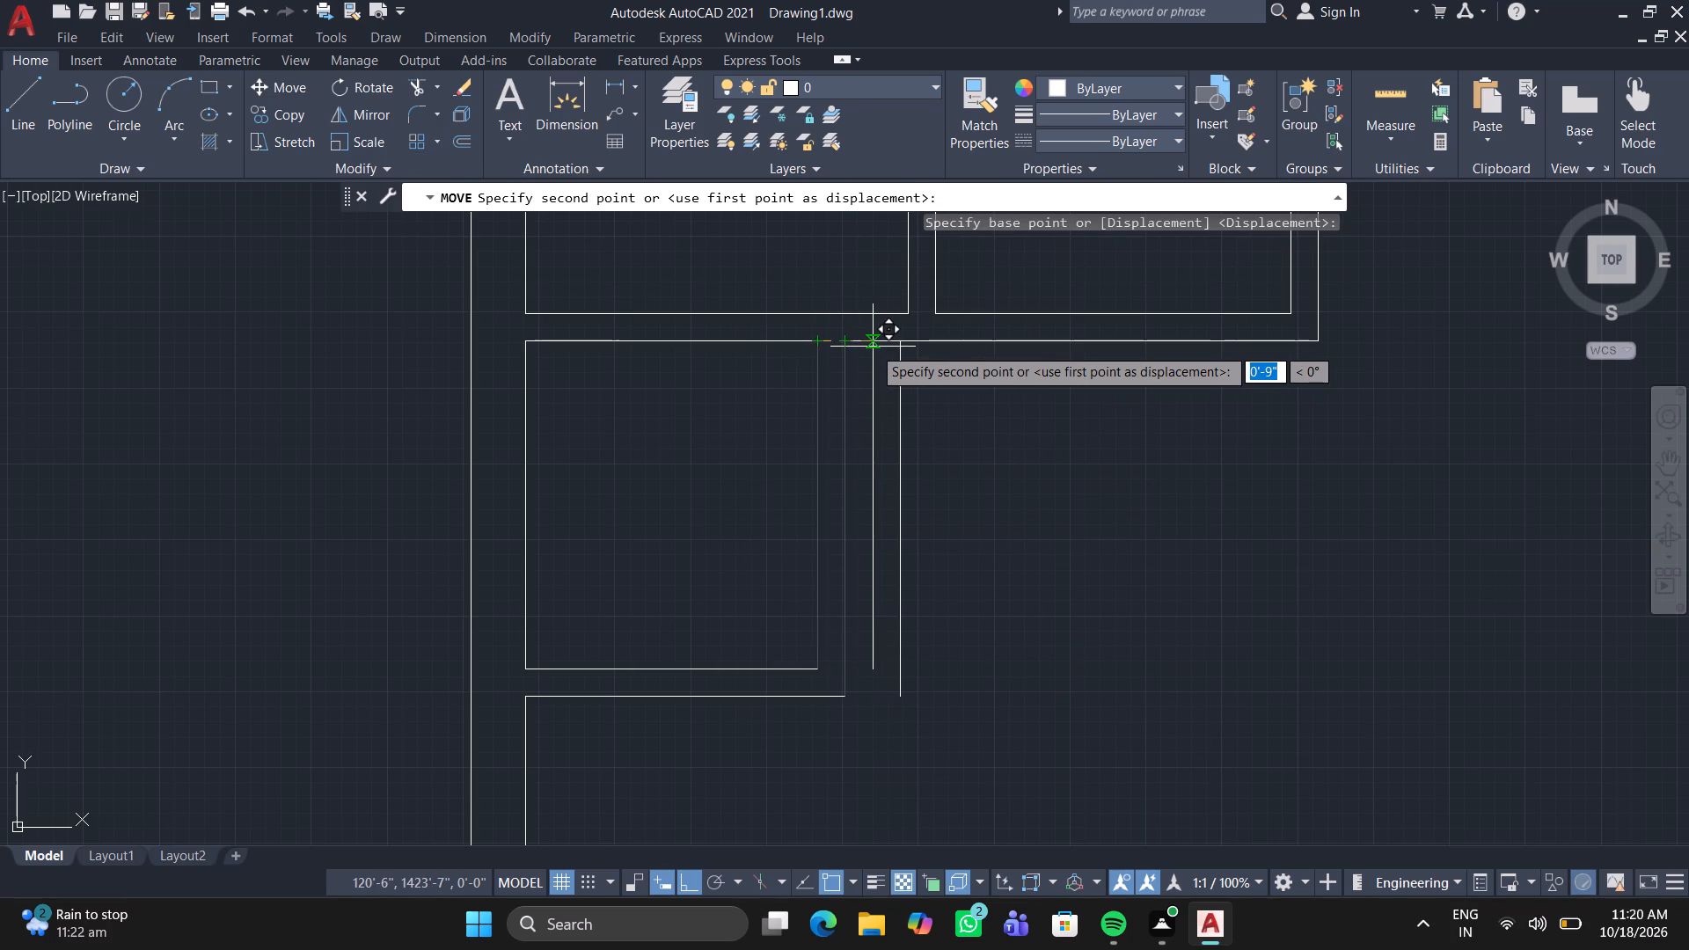
left_click(874, 347)
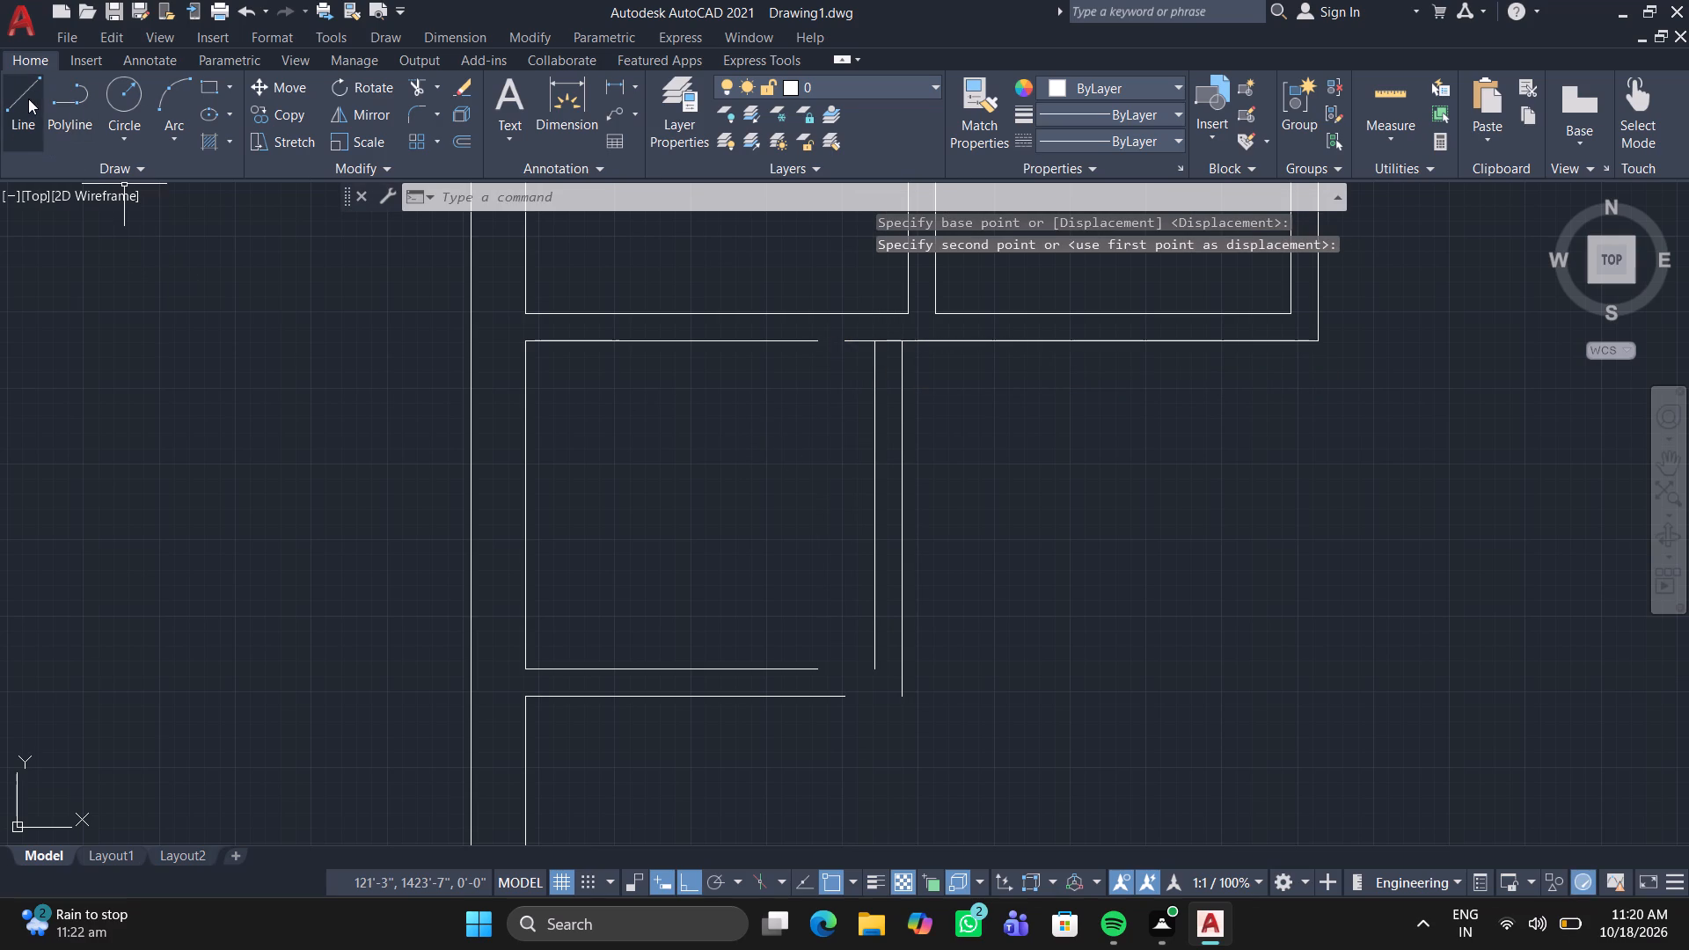
Draw two short horizontal lines extending the small room's bottom wall lines to the moved vertical wall's corners.
left_click(28, 88)
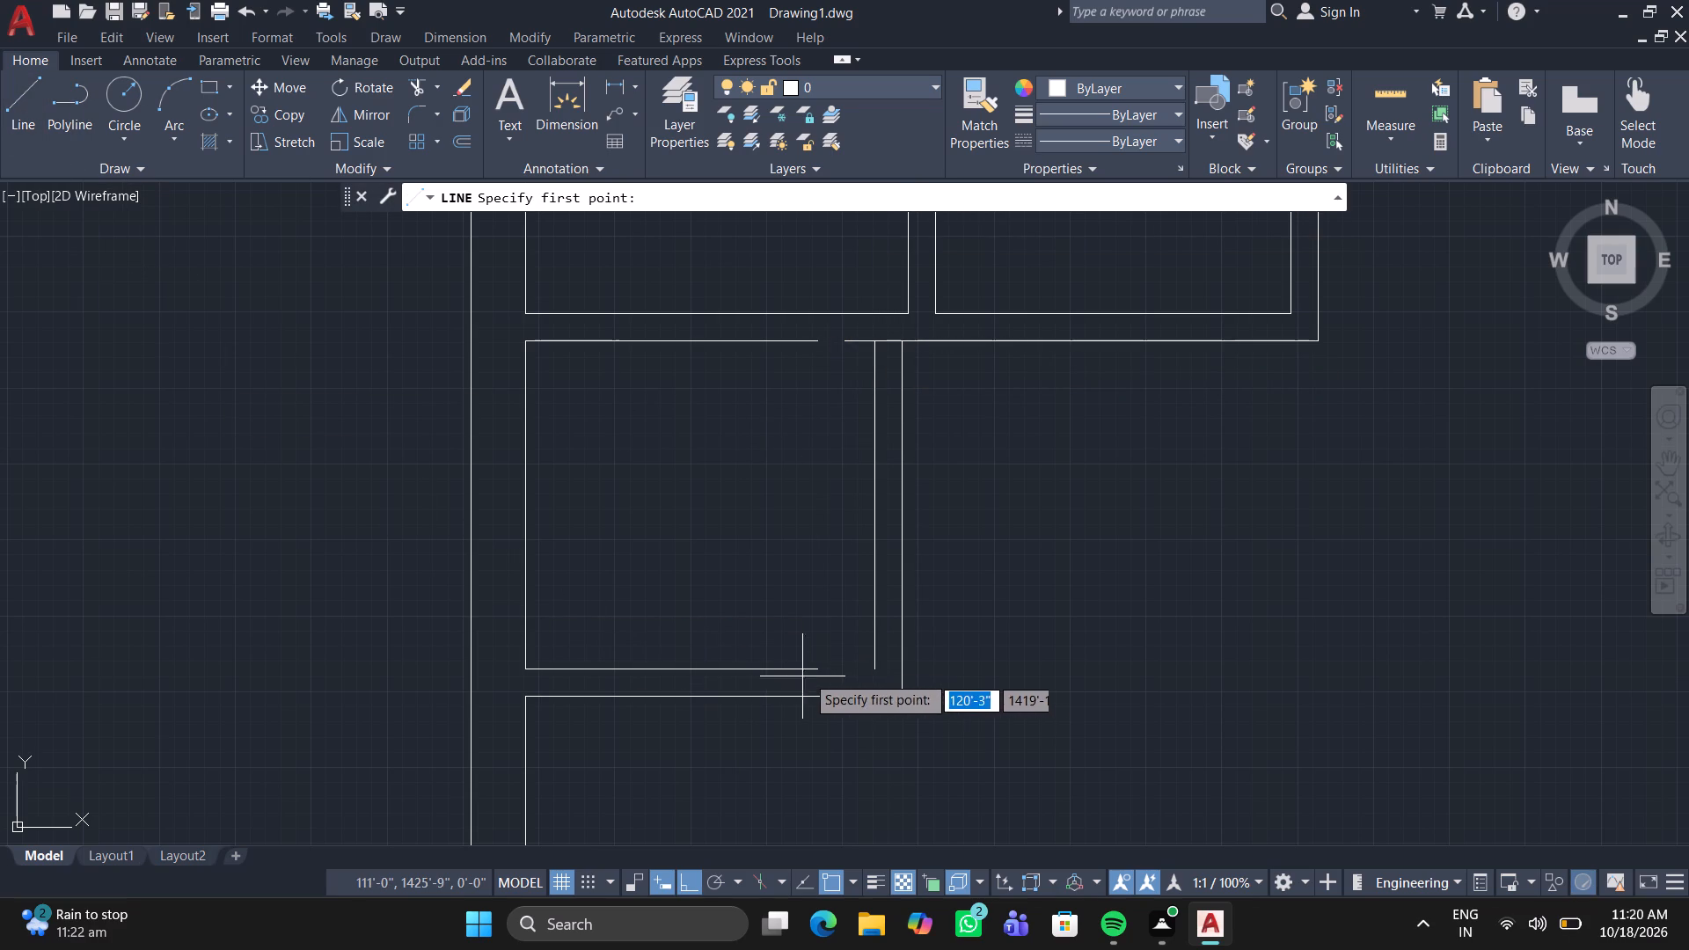
left_click(819, 667)
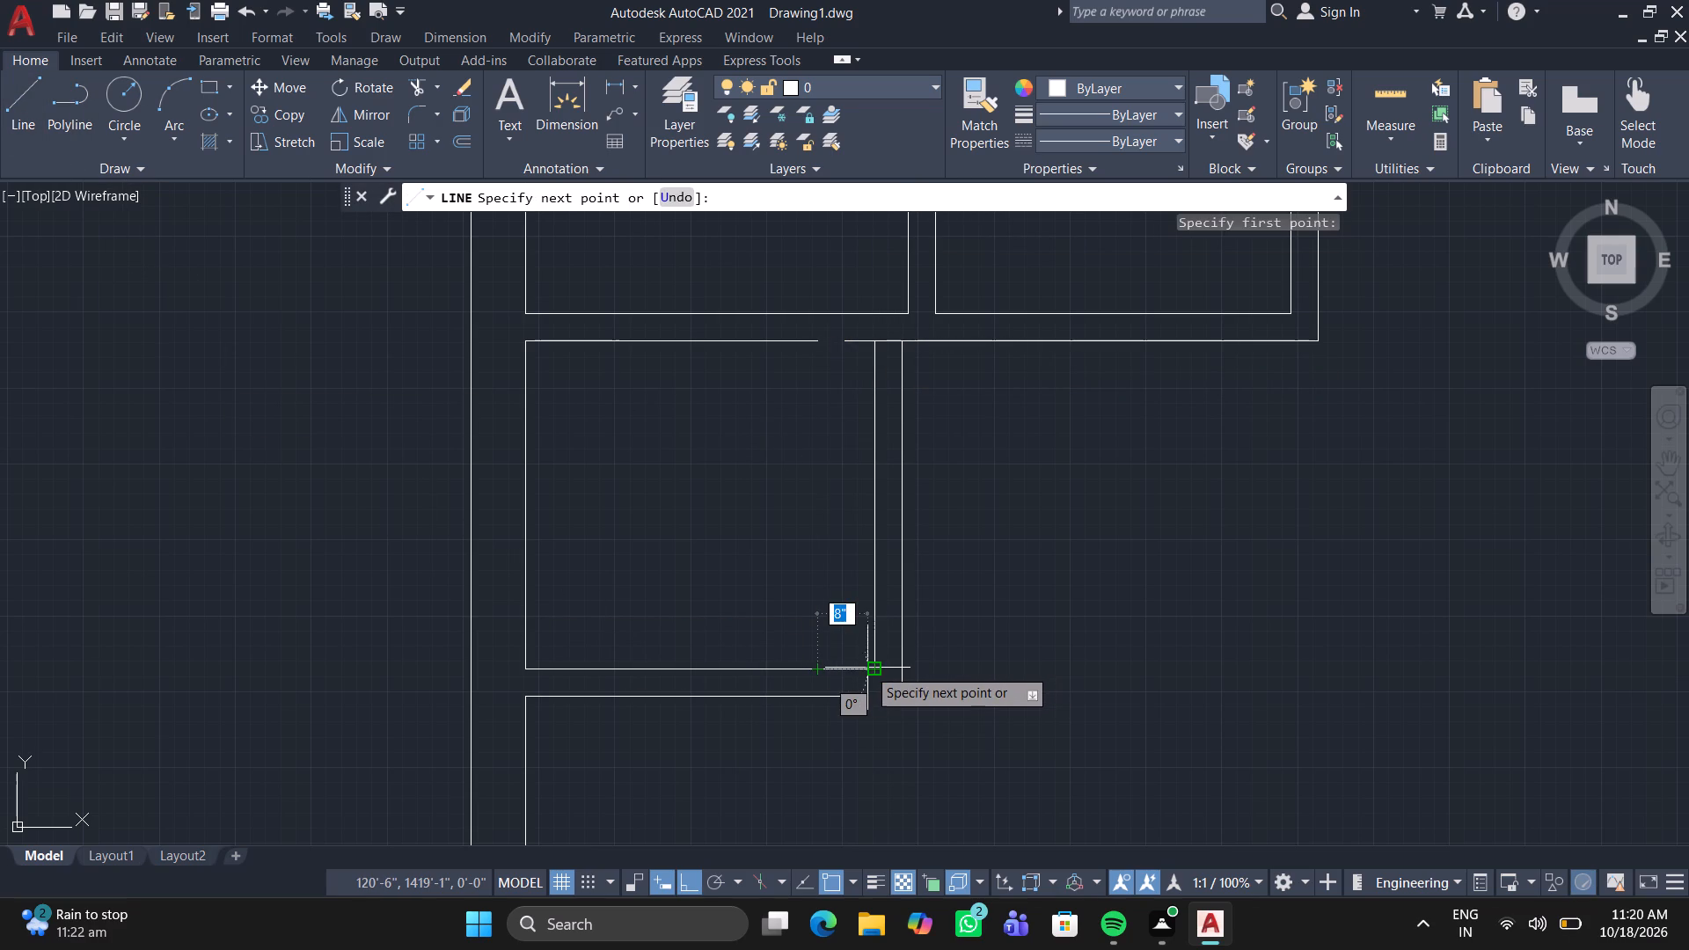
left_click(868, 668)
key("Escape")
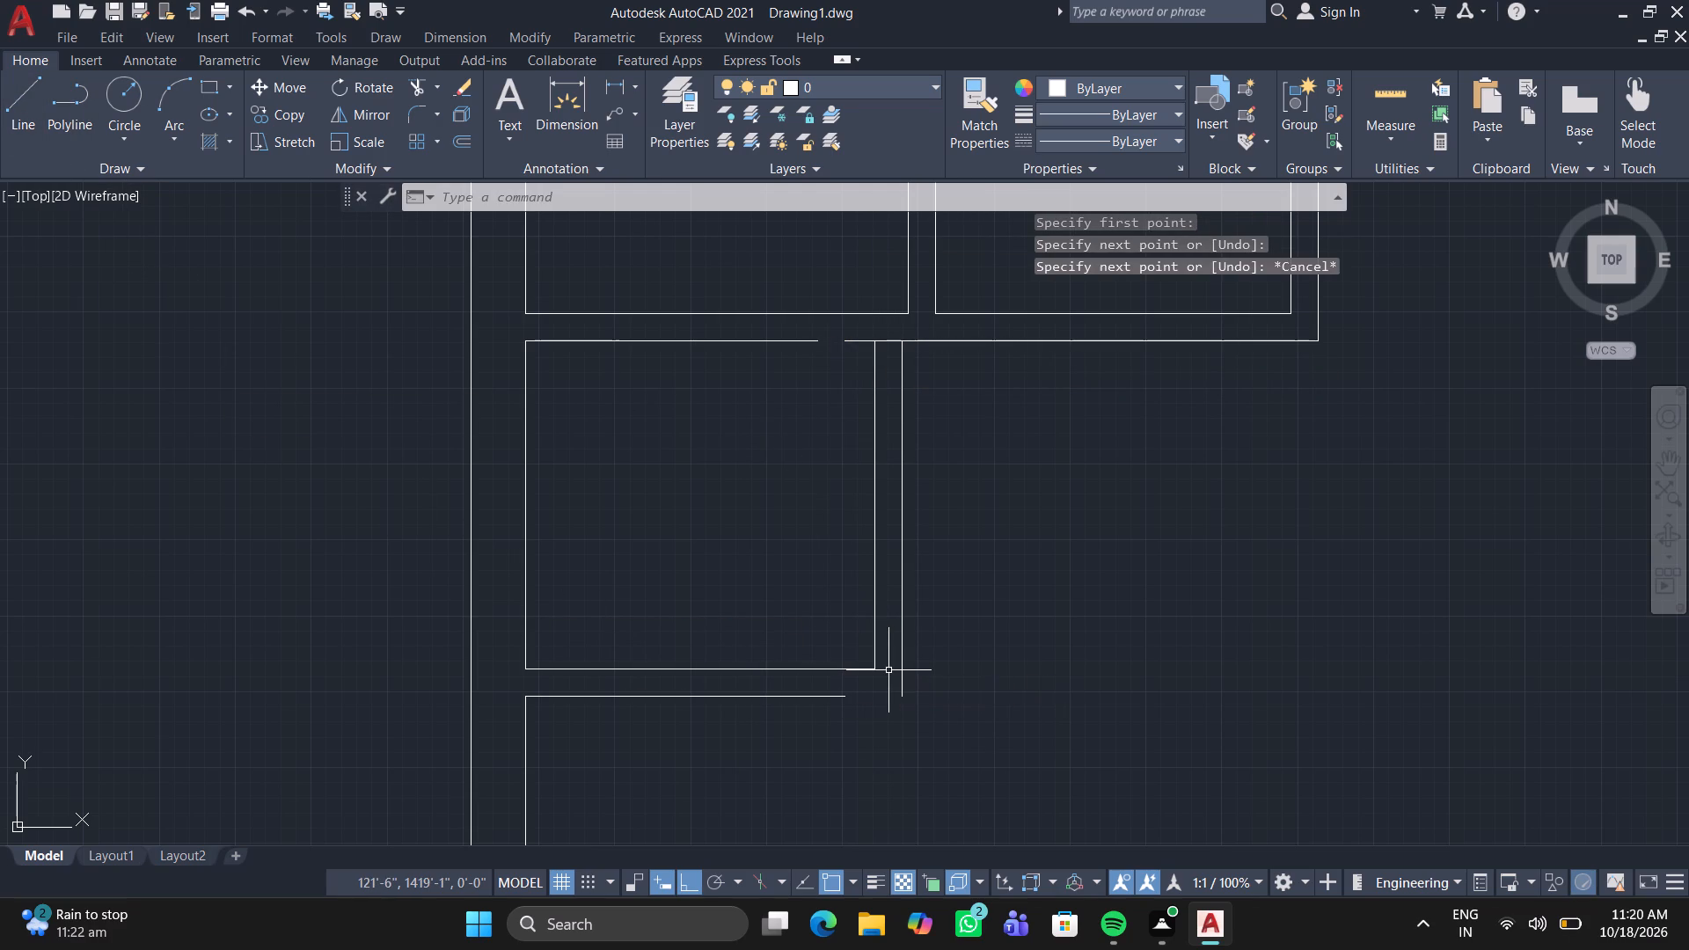
key("l")
key("Return")
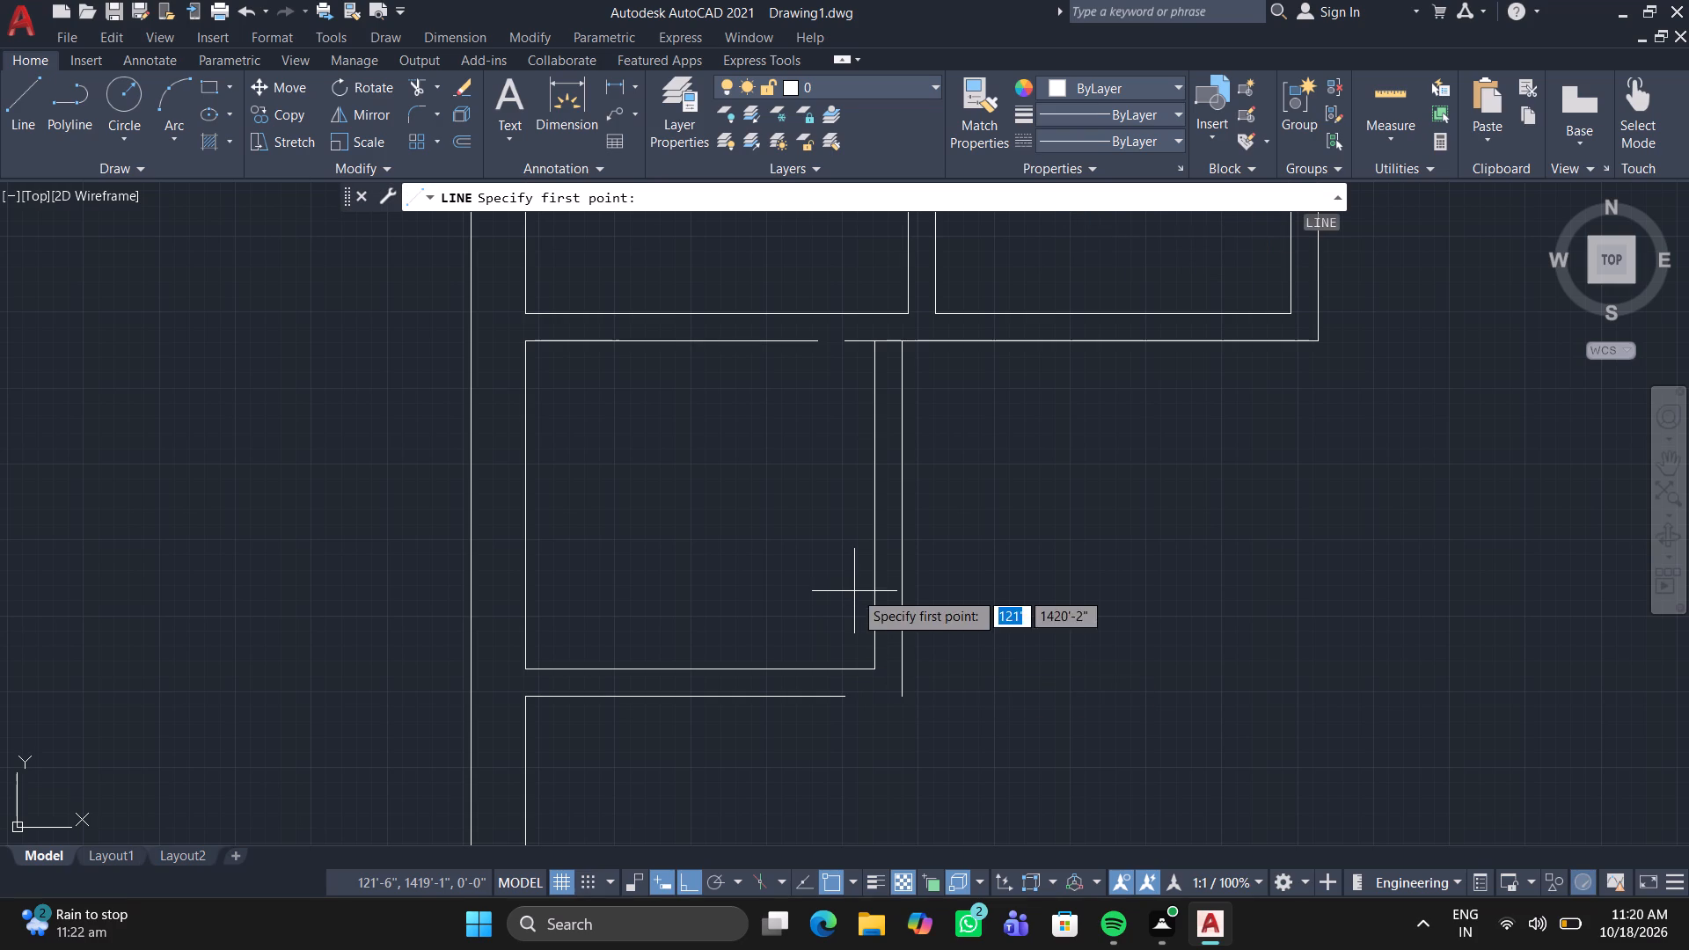
left_click(850, 696)
left_click(898, 692)
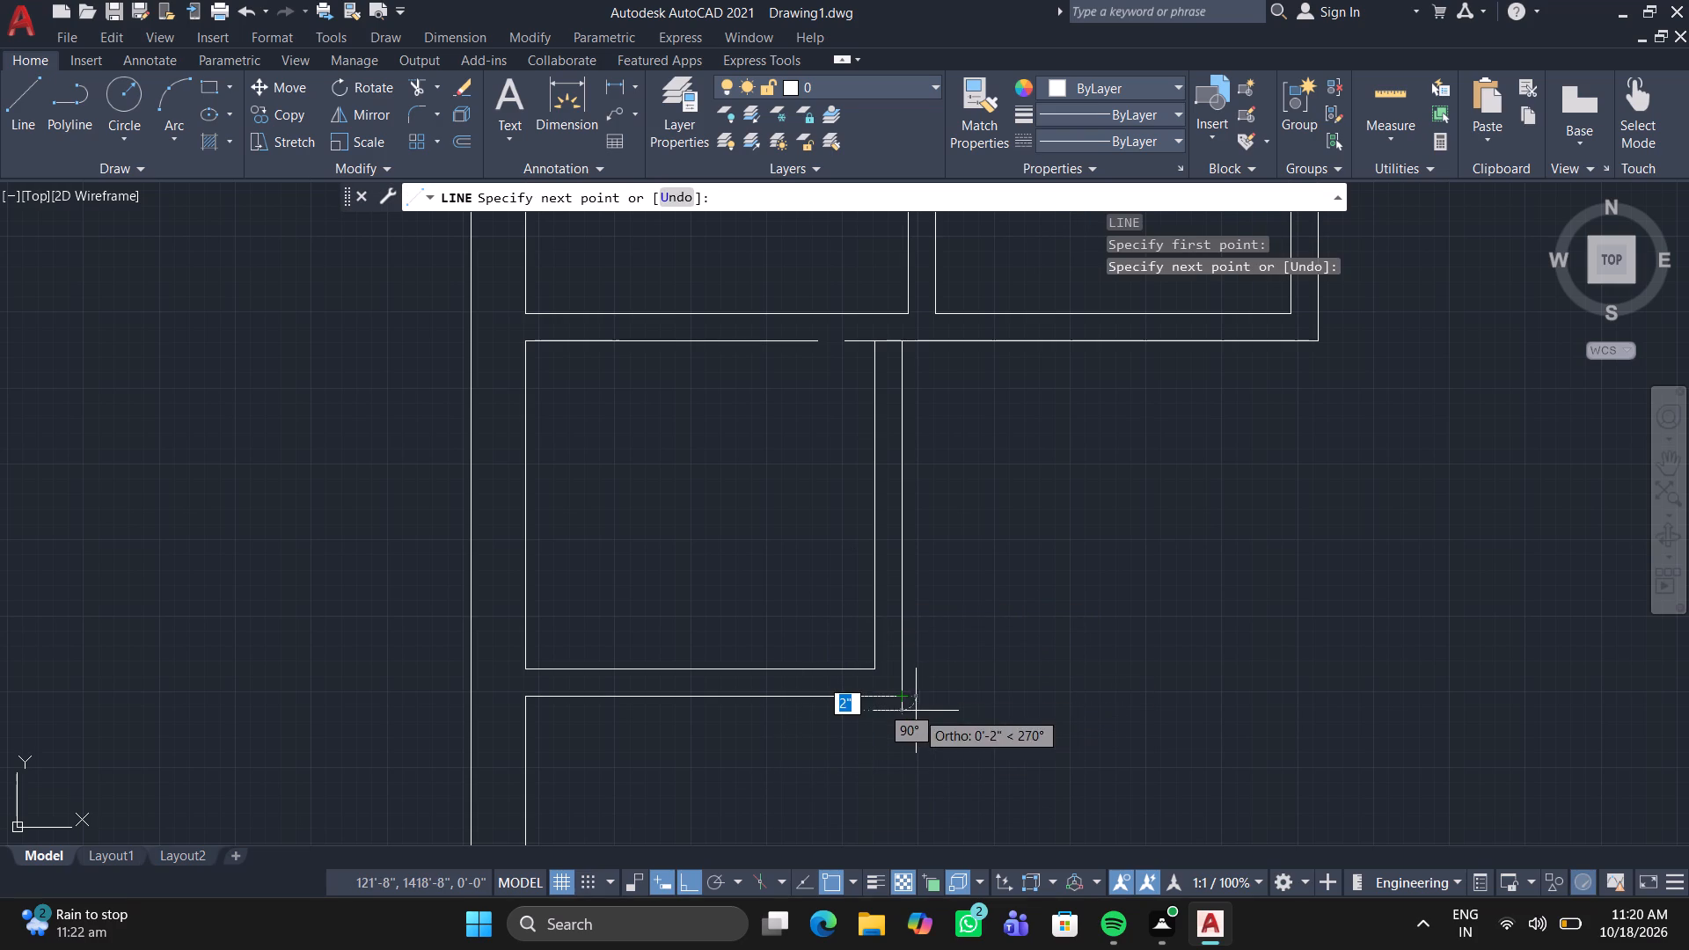
key("Escape")
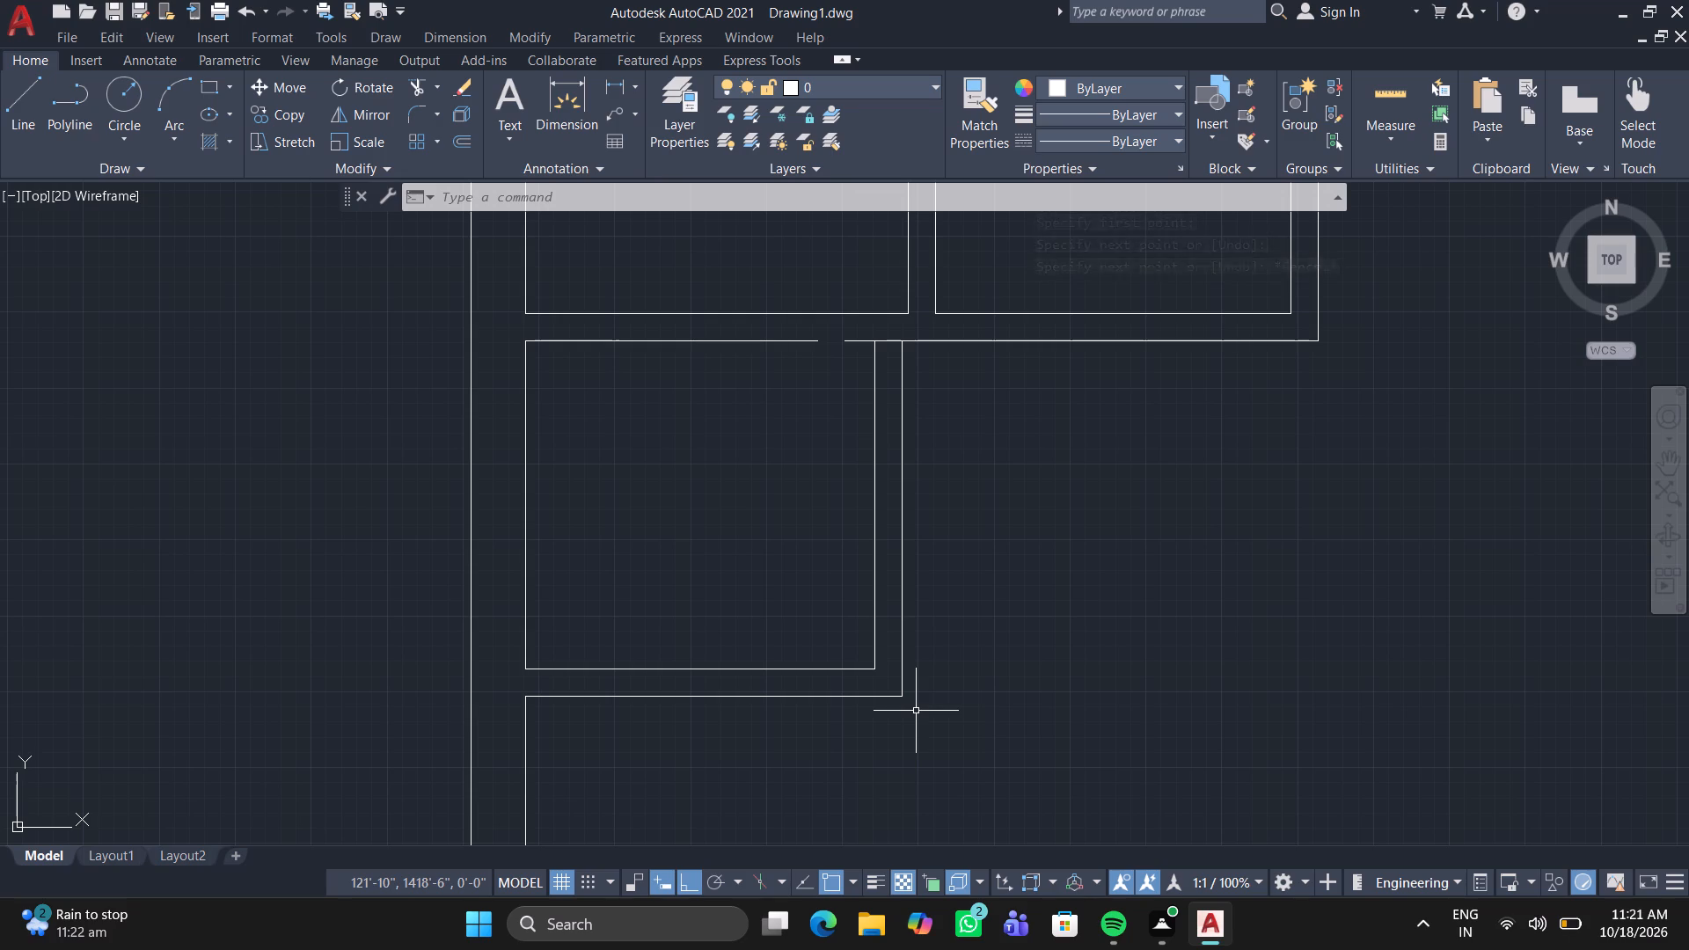
Trim the upper wall's horizontal line segment between the moved vertical wall's two lines.
type("tr")
key("Return")
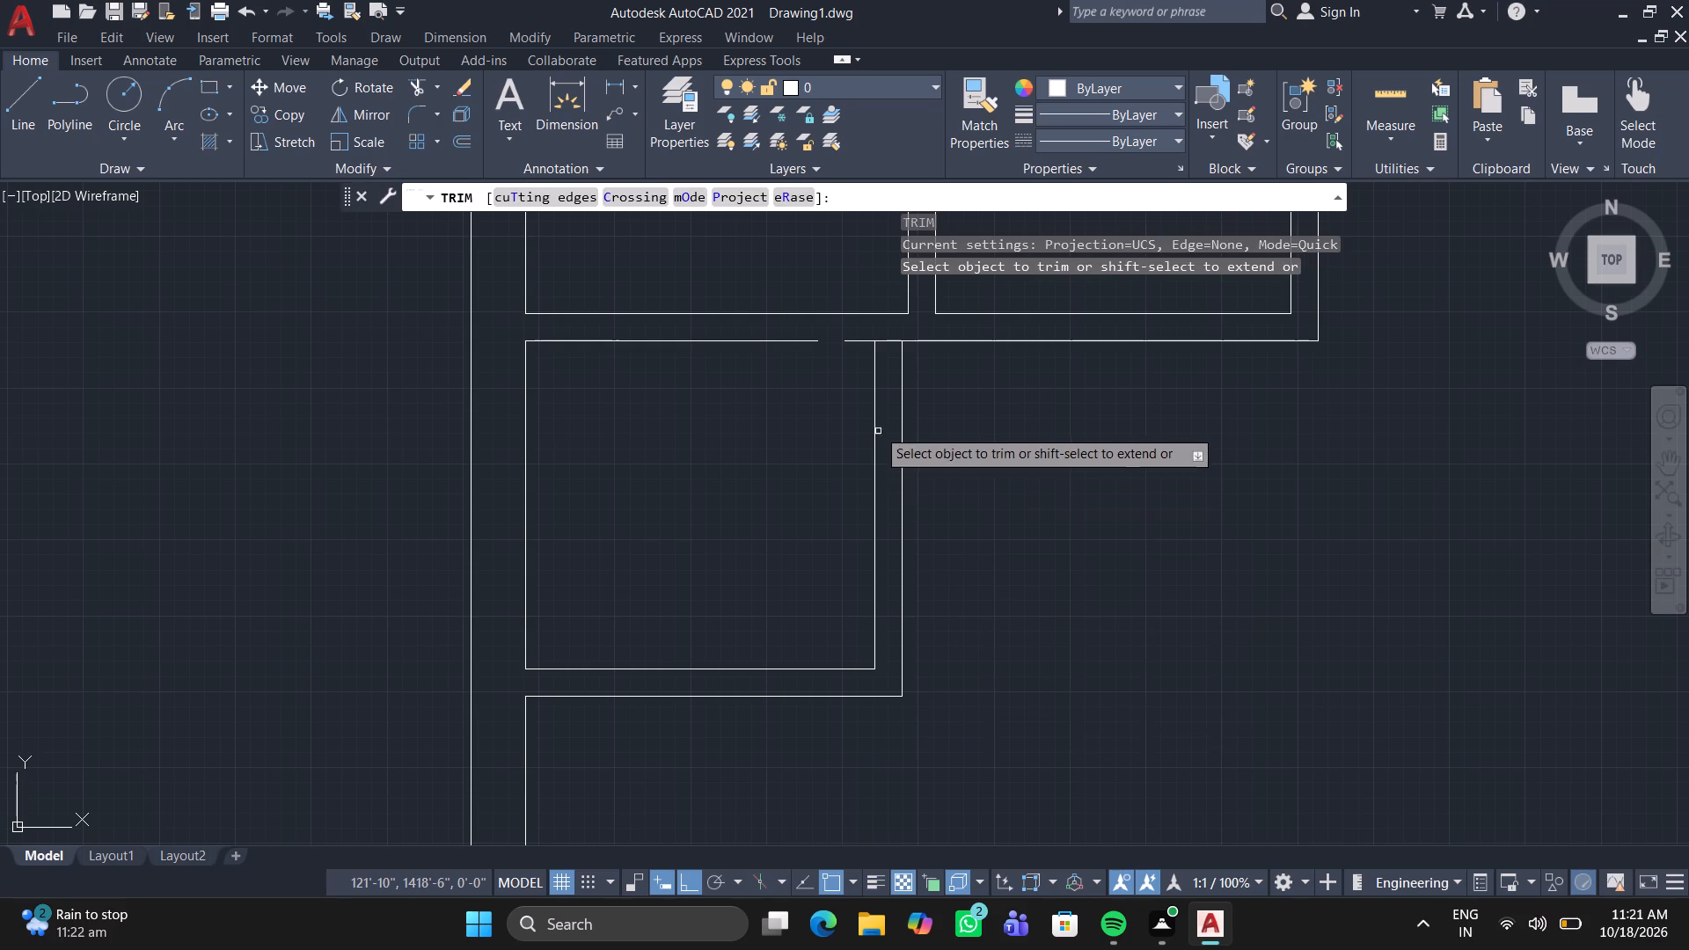
left_click(889, 337)
left_click(887, 361)
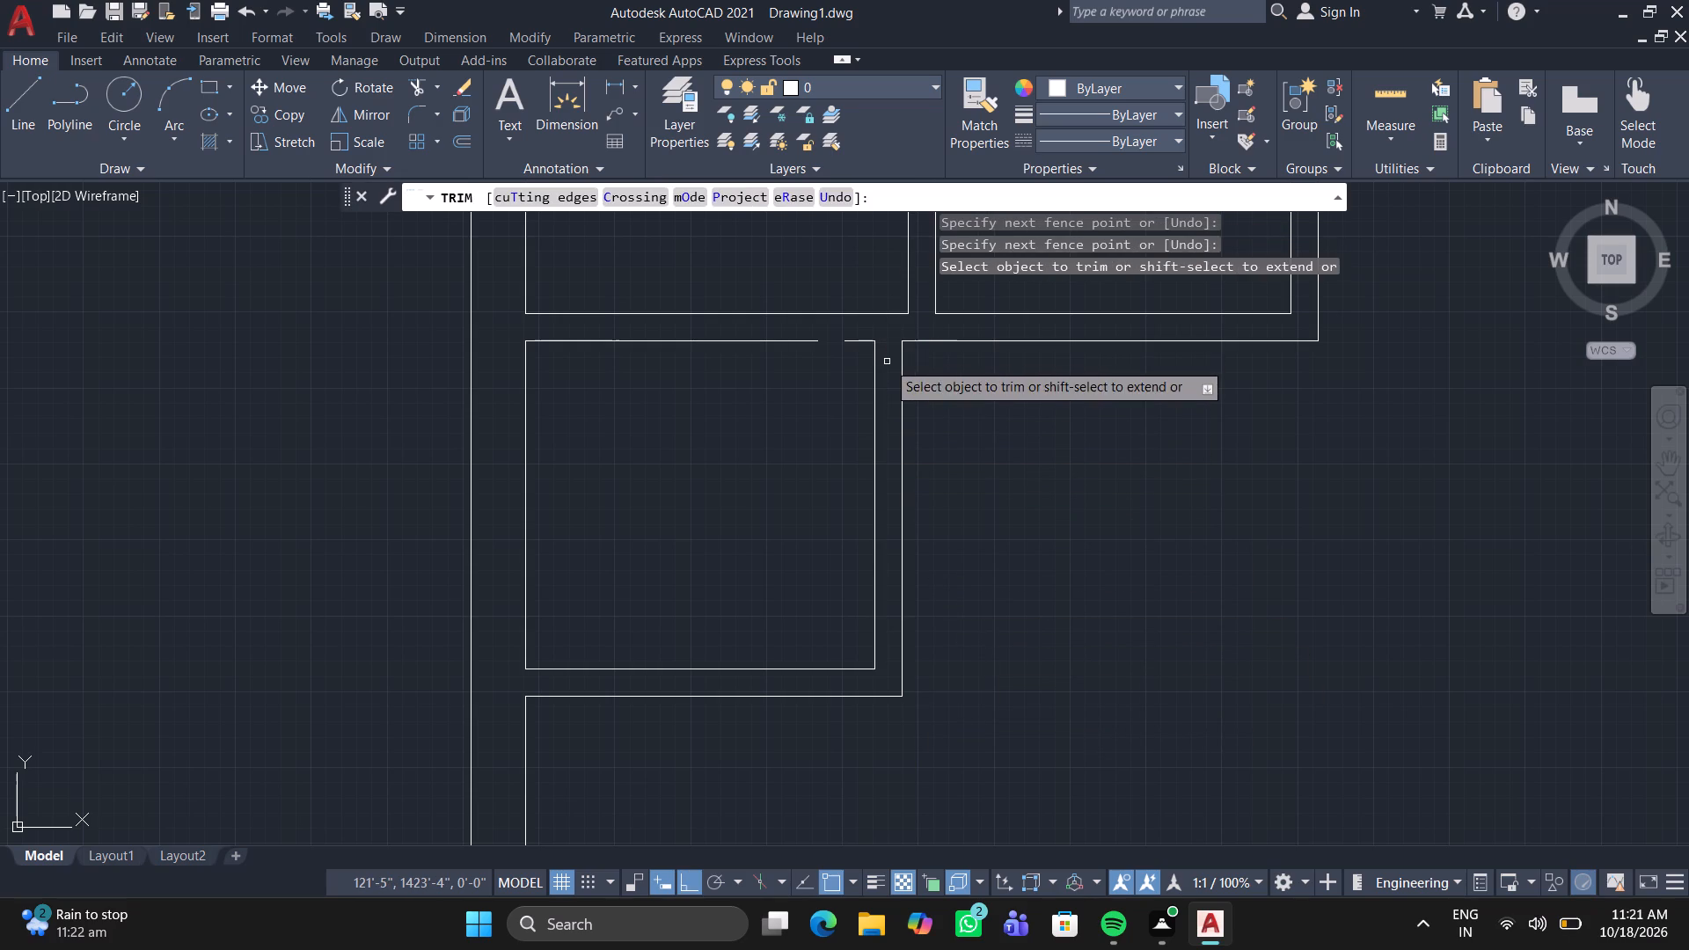
key("space")
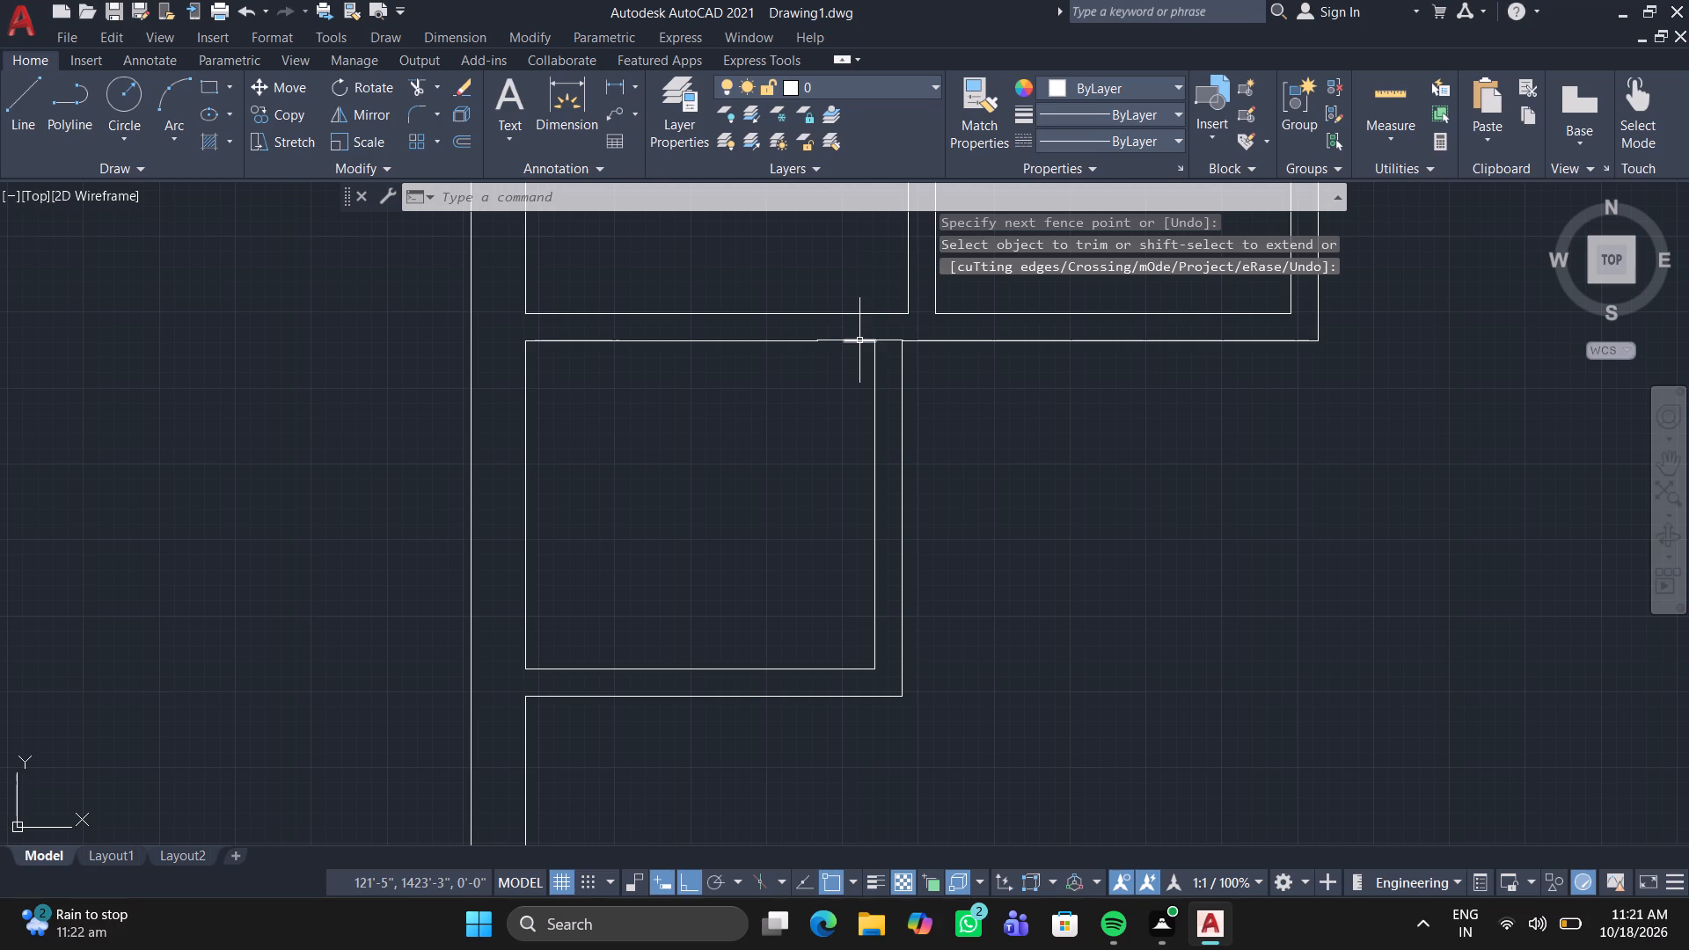
Stretch the short leftover horizontal segment above the small room to the end of the adjoining line, closing the gap.
left_click(859, 340)
left_click(848, 341)
left_click(819, 339)
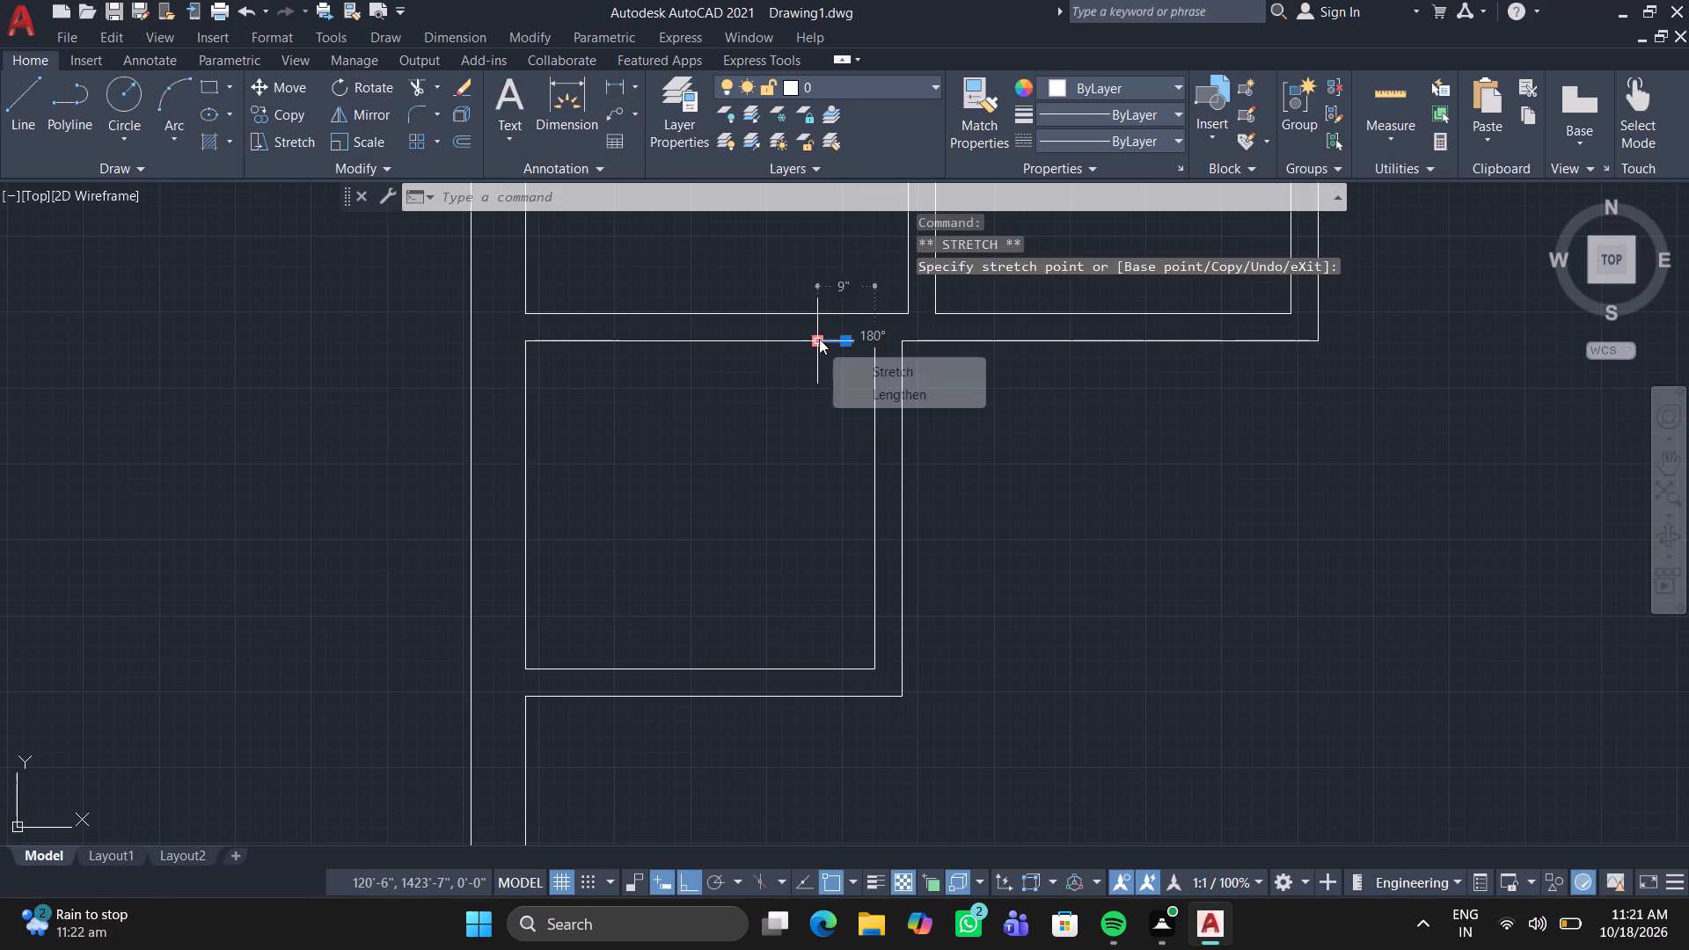
key("Escape")
key("grave")
key("Escape")
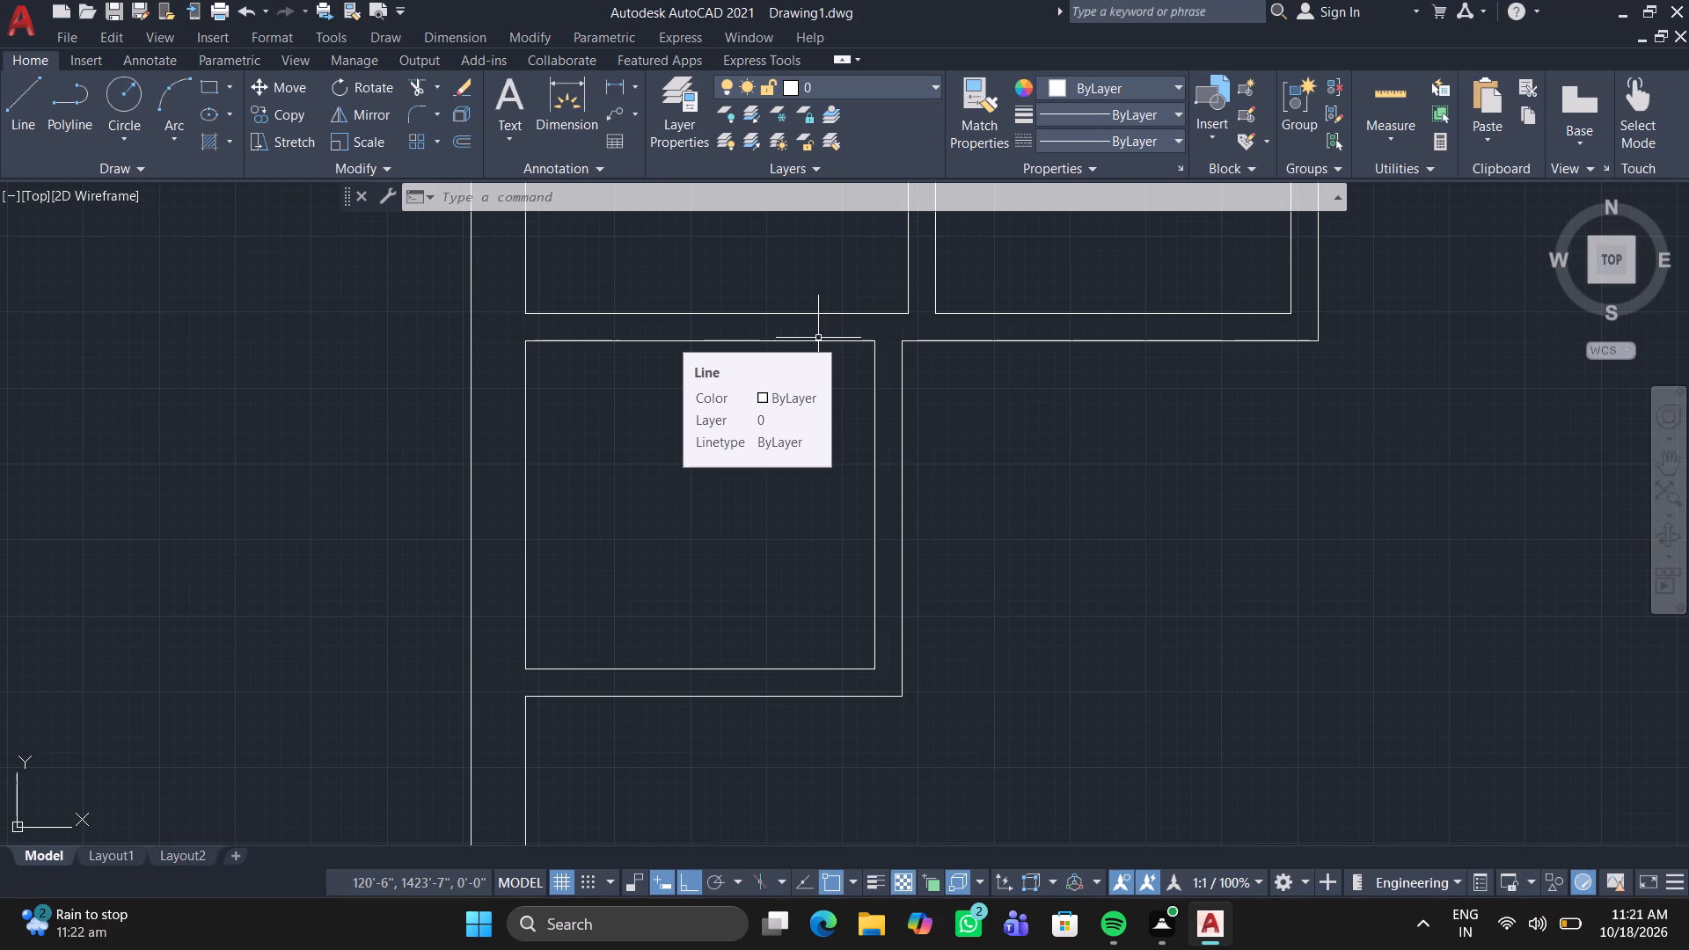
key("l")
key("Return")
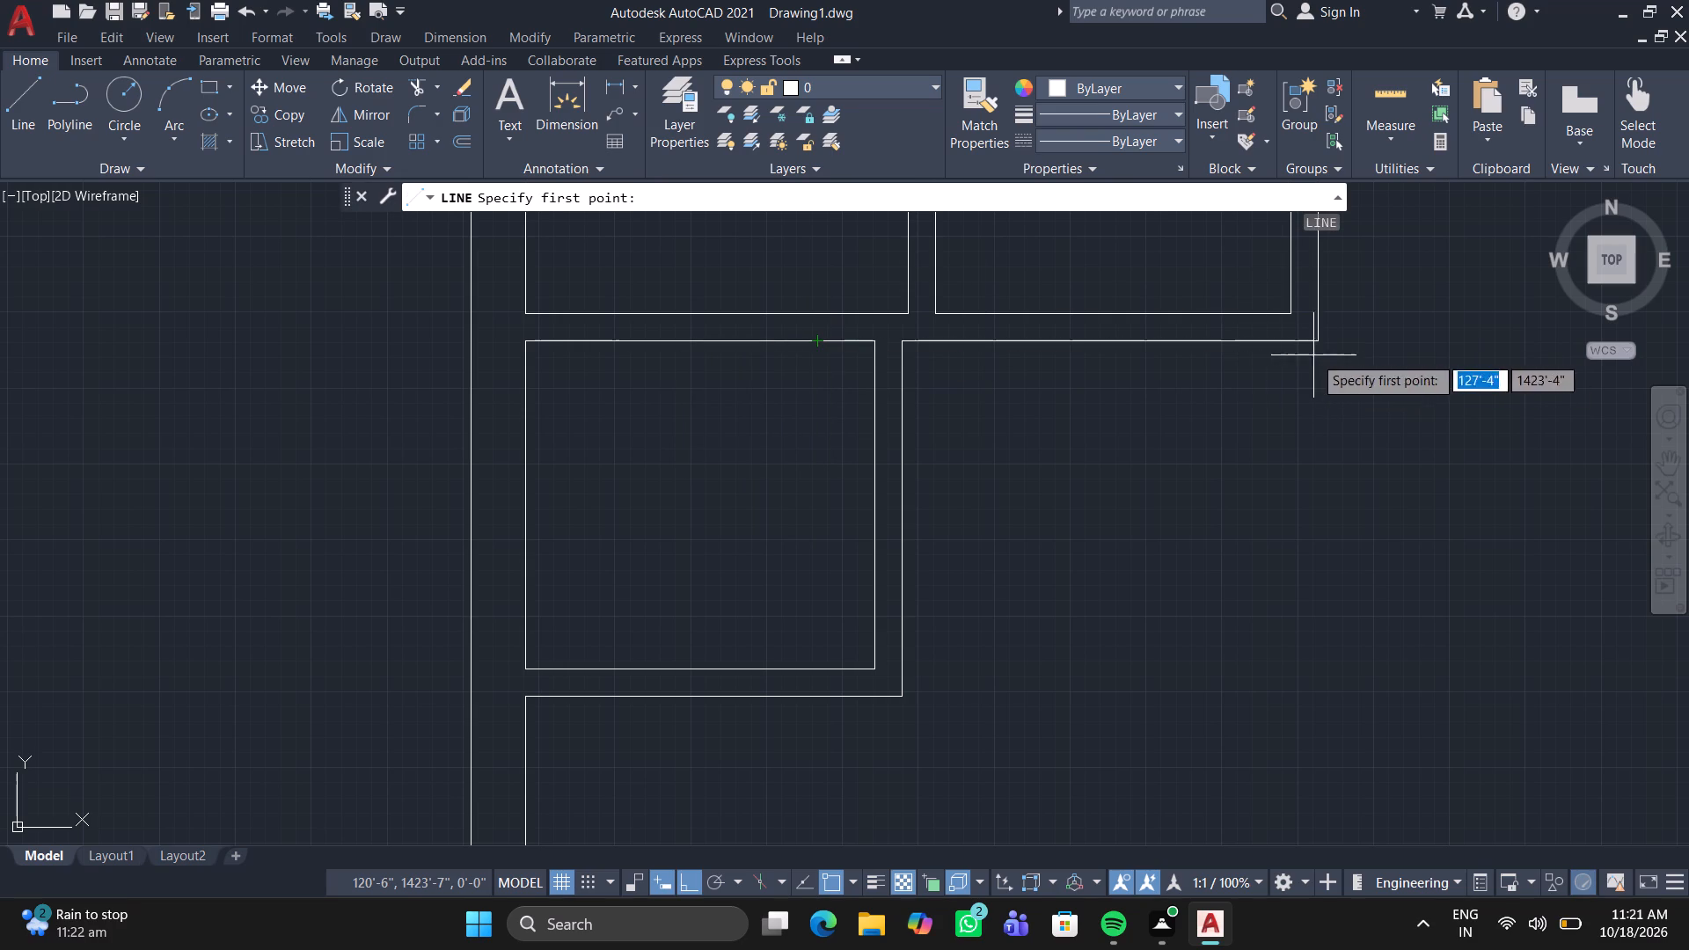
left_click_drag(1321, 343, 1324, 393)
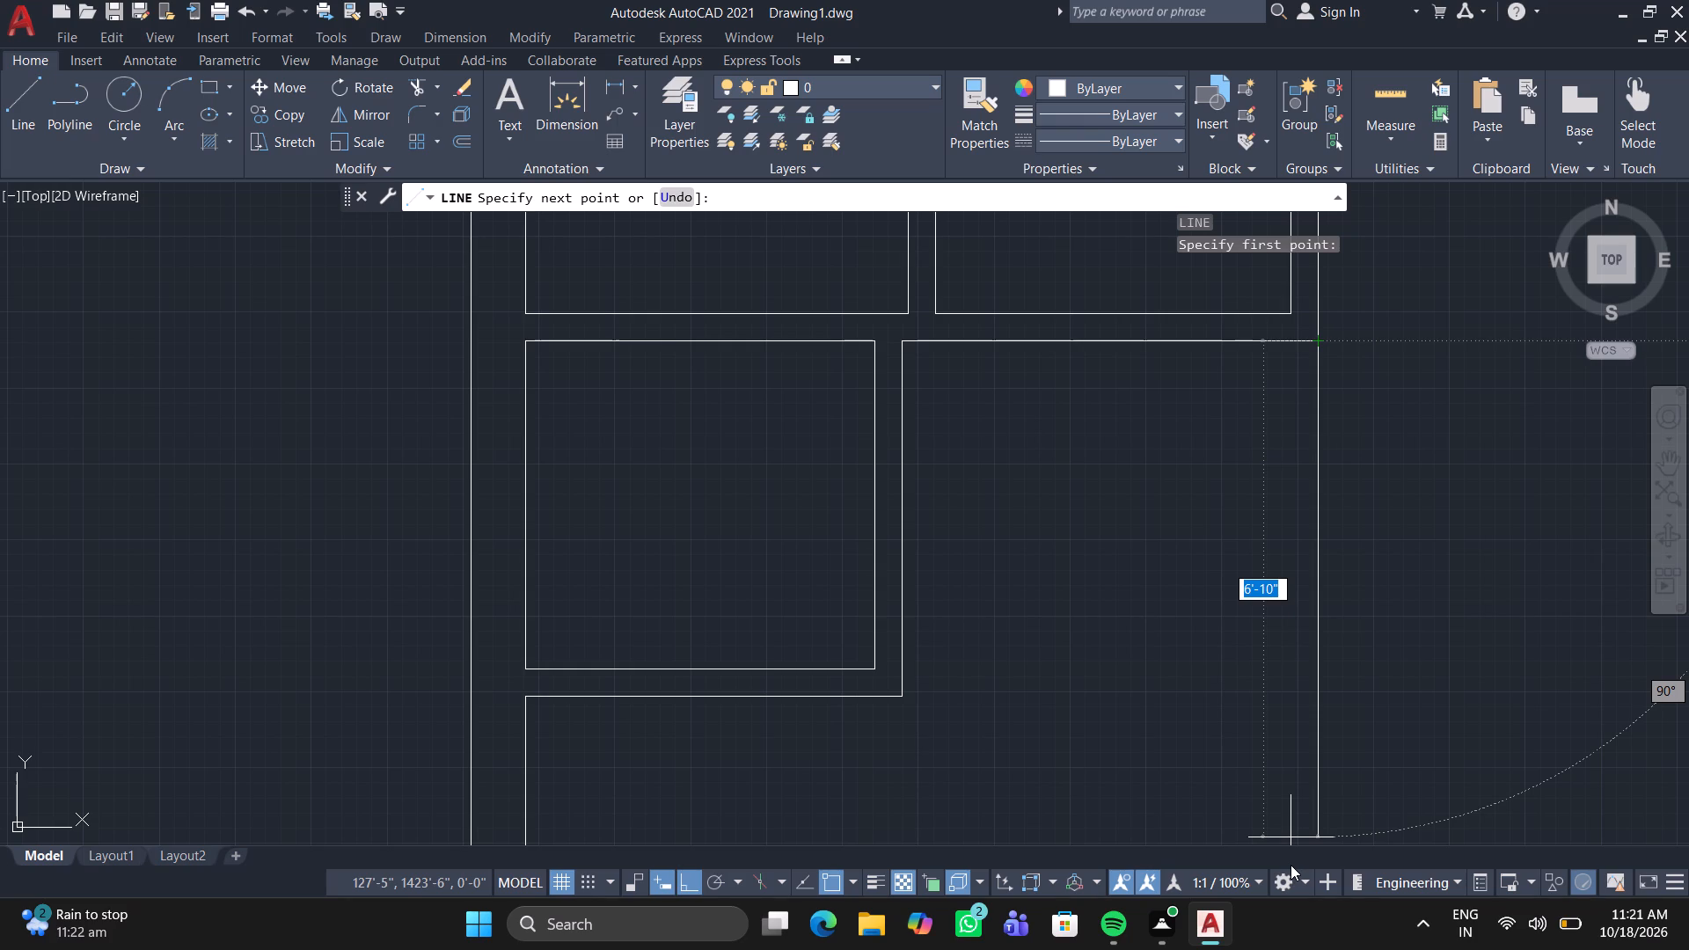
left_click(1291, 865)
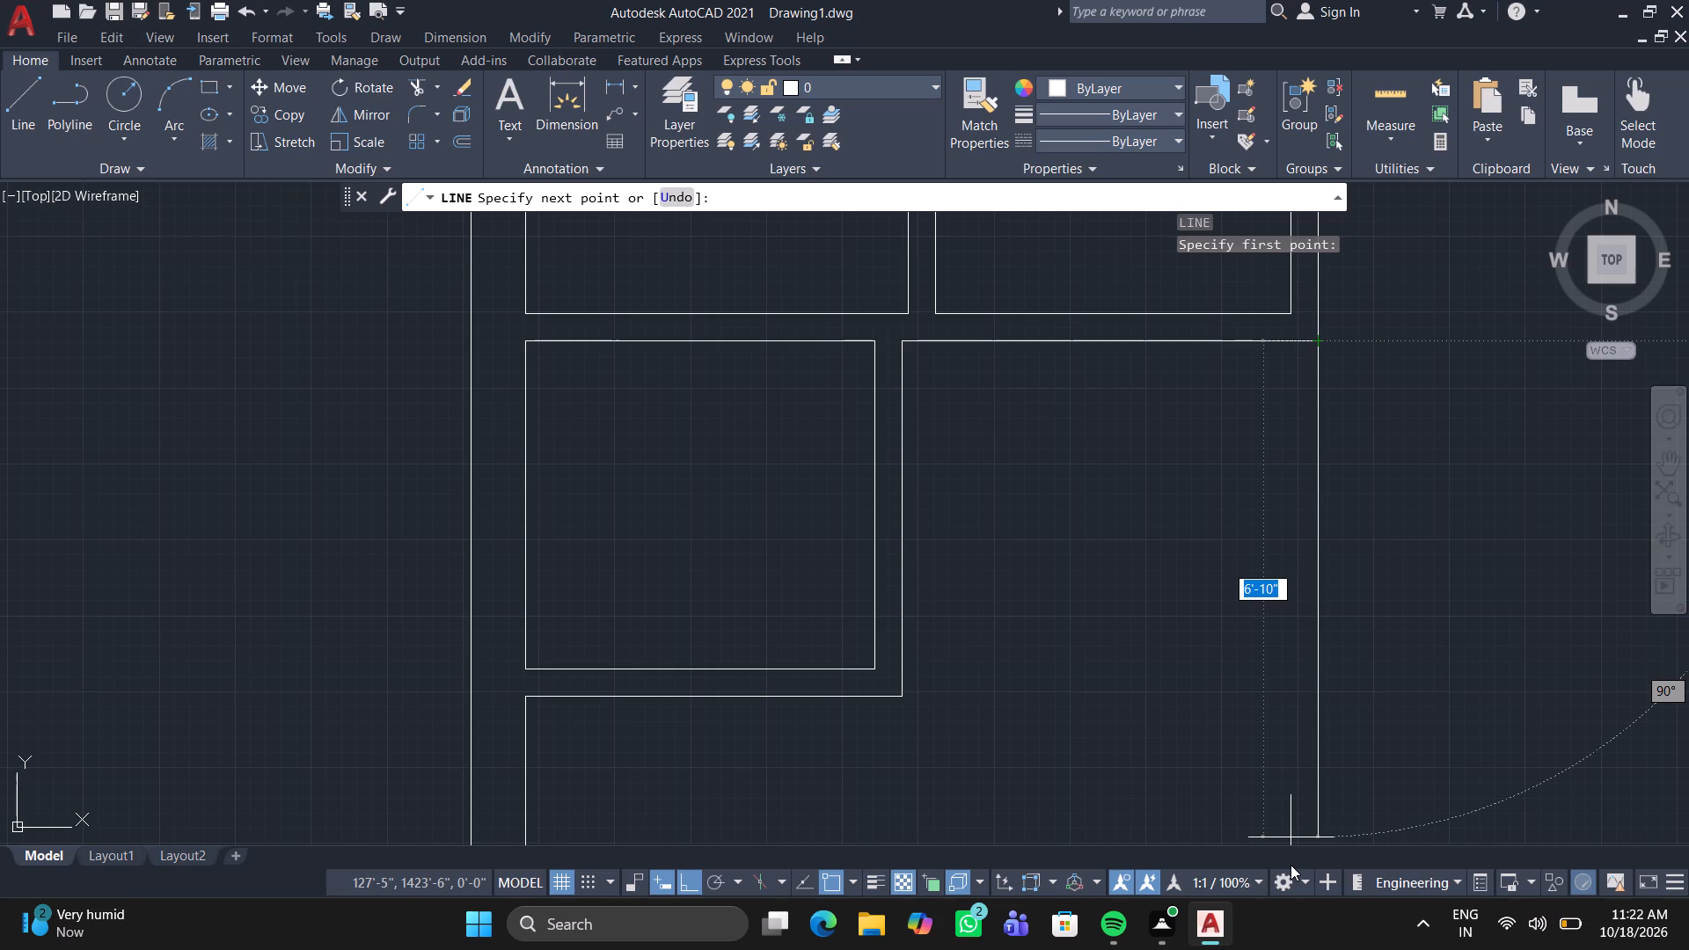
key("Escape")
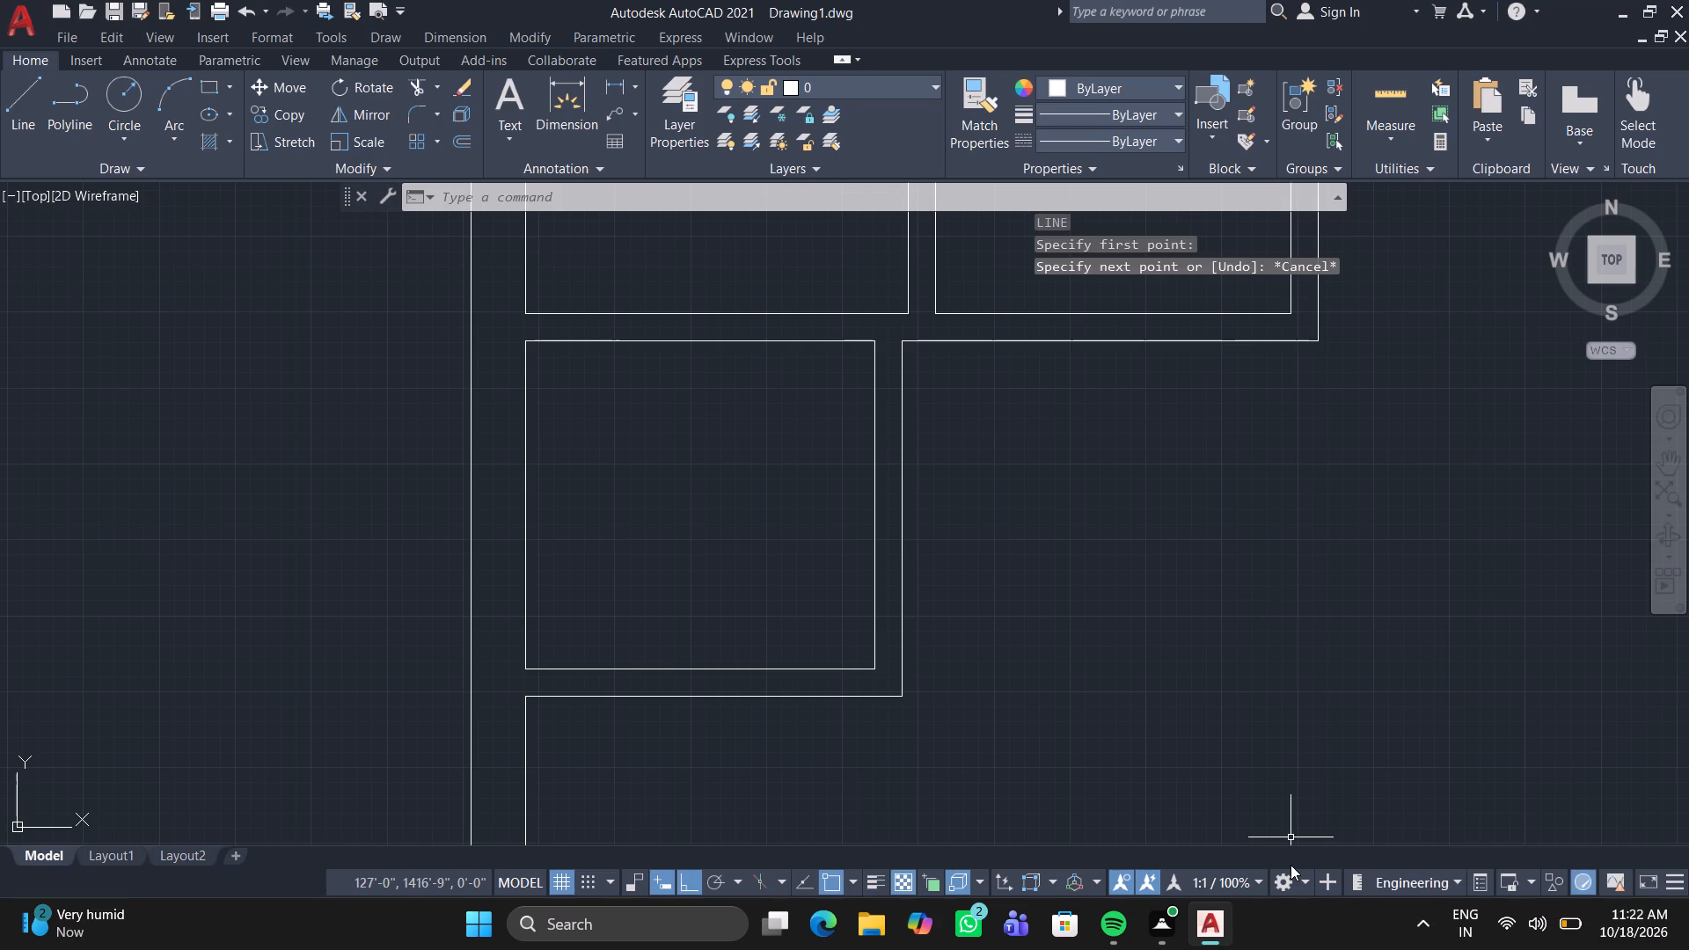
Draw two vertical lines down from the outer and inner lower-right corners of the room above, about 7'4" and 8'6" long.
key("l")
key("Return")
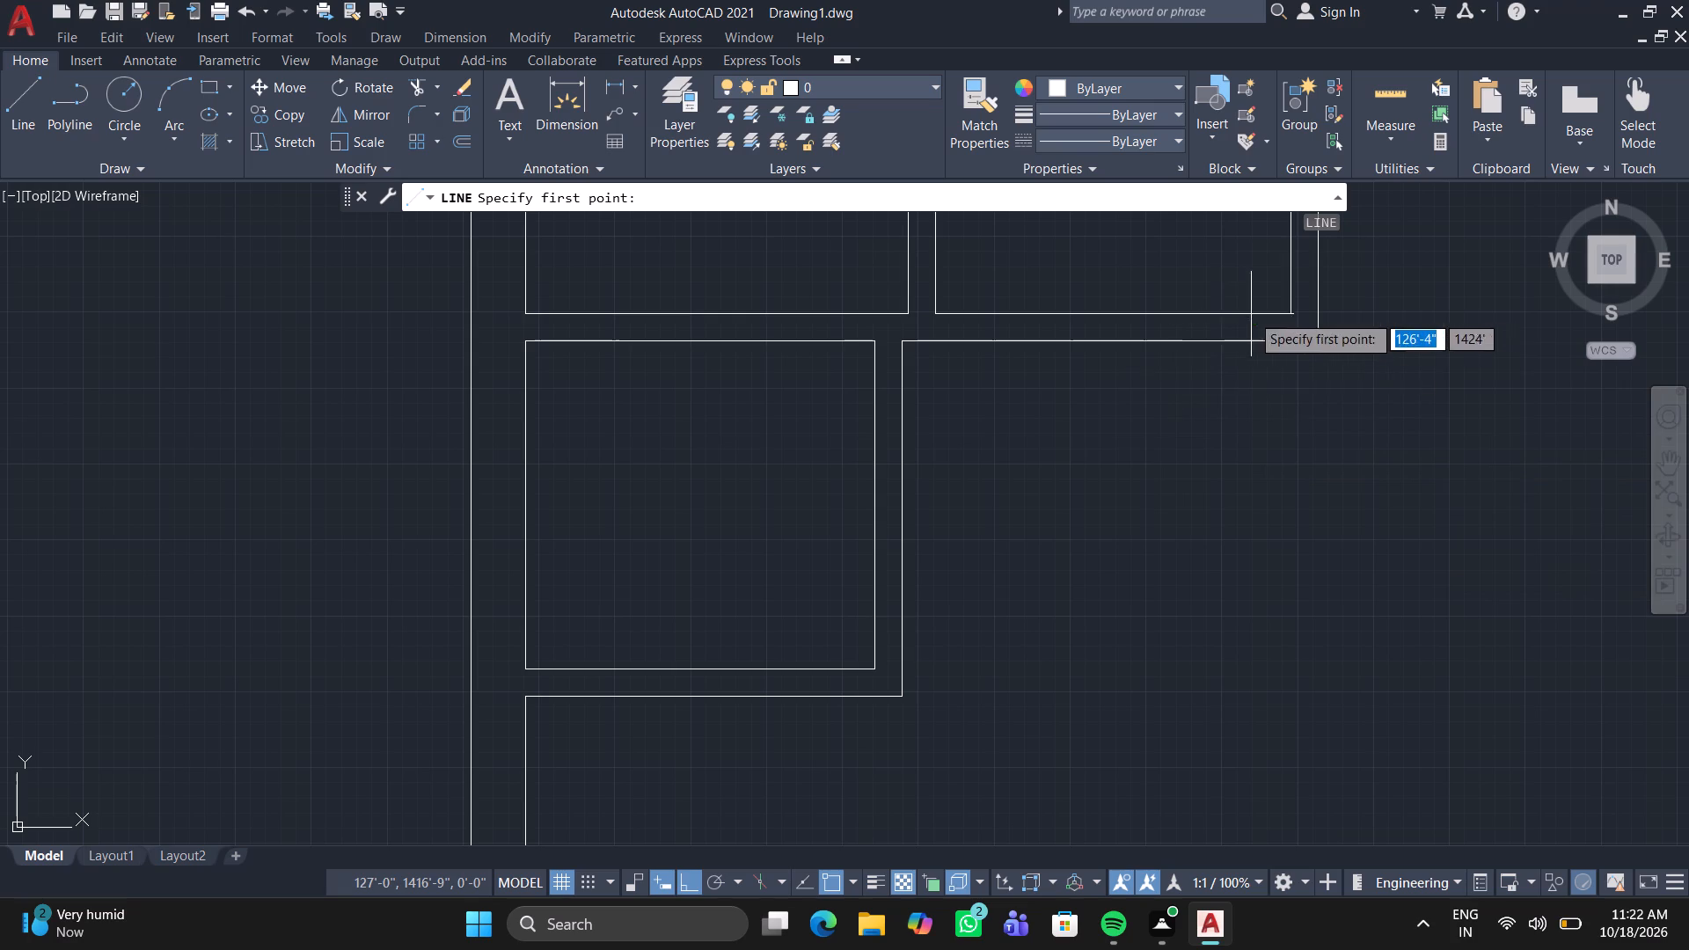
left_click_drag(1313, 341, 1330, 404)
scroll(1349, 725, "down", 1)
middle_click_drag(1346, 724, 1275, 558)
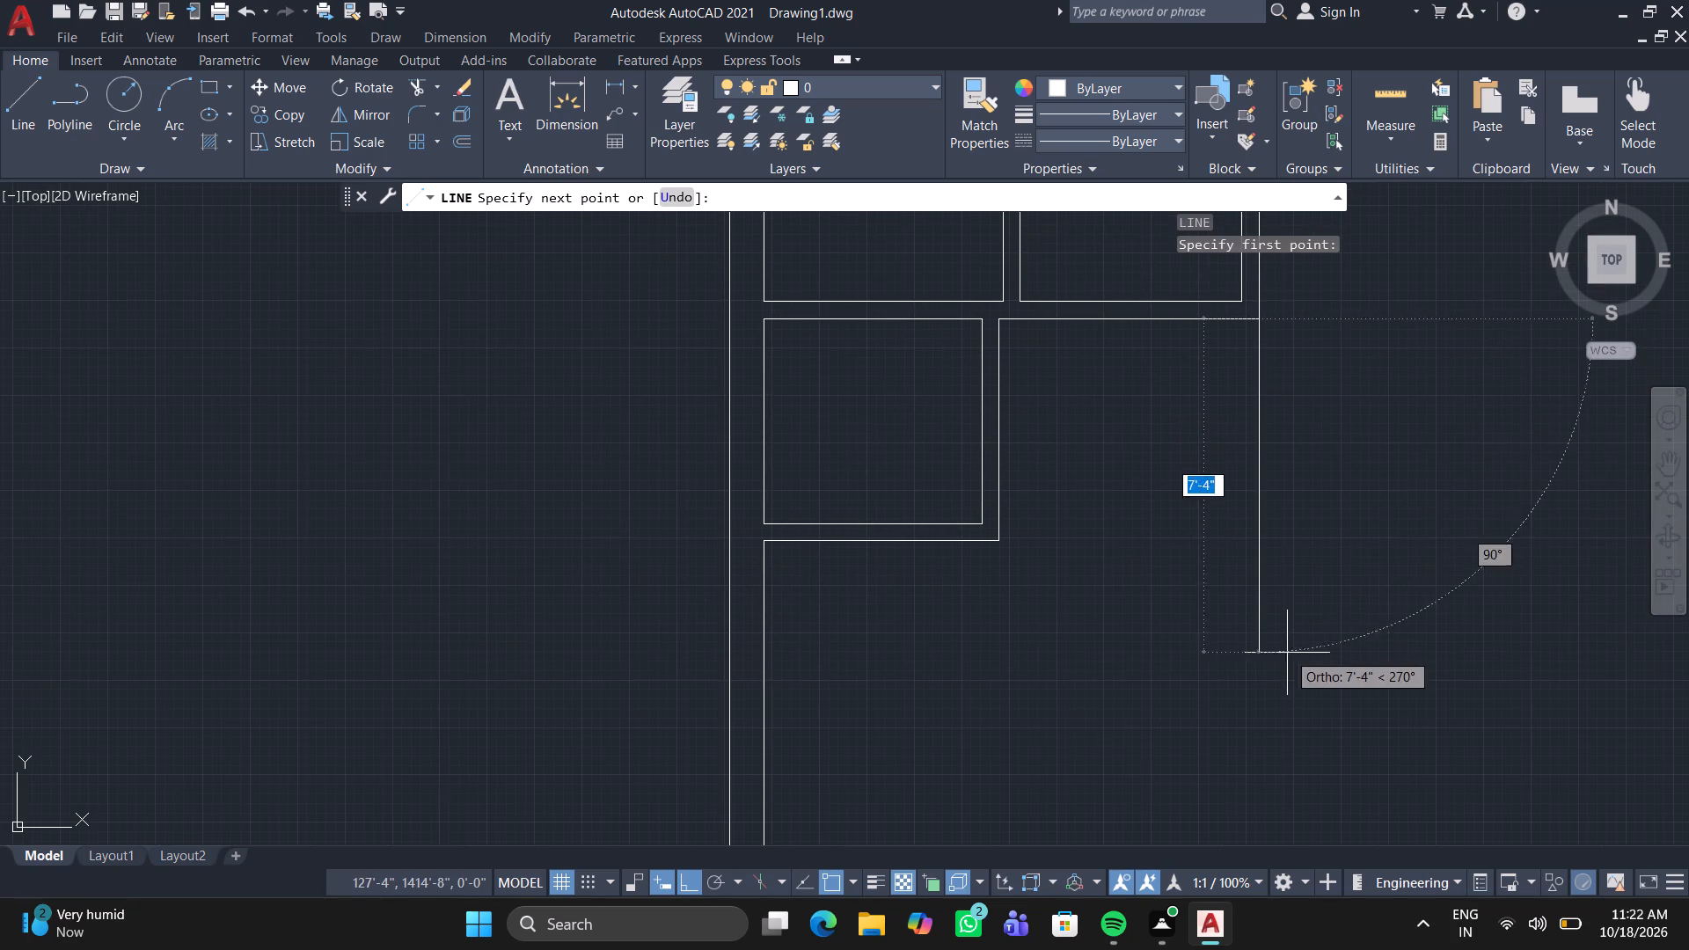
left_click(1287, 654)
key("space")
key("space")
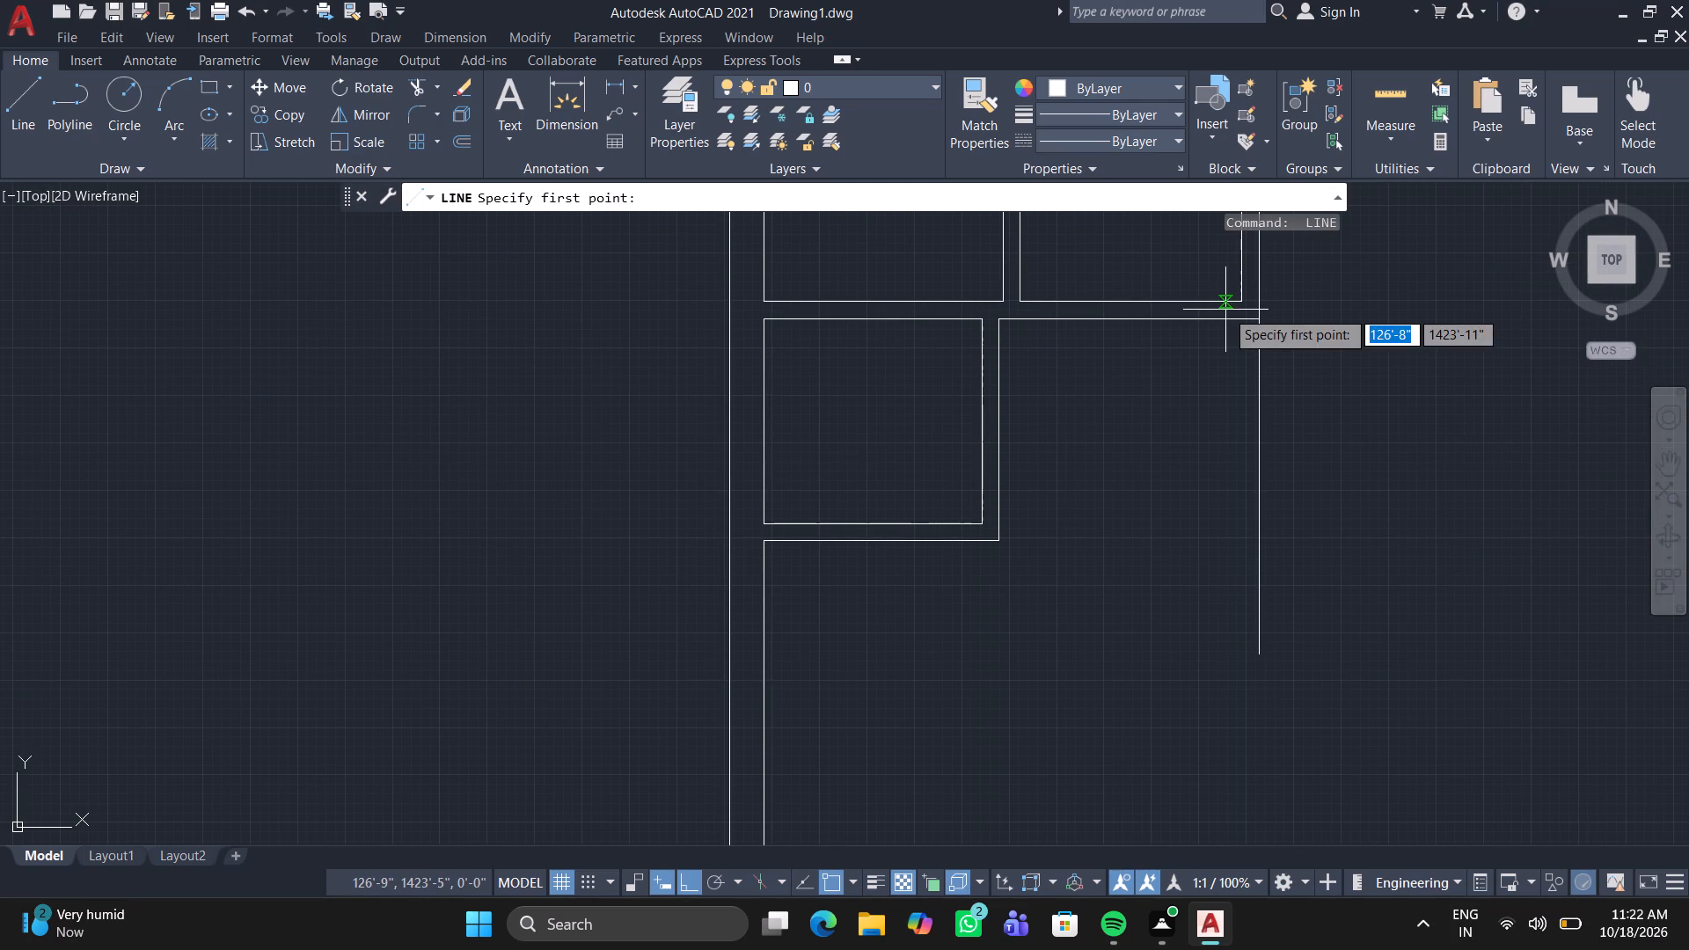
left_click(1234, 302)
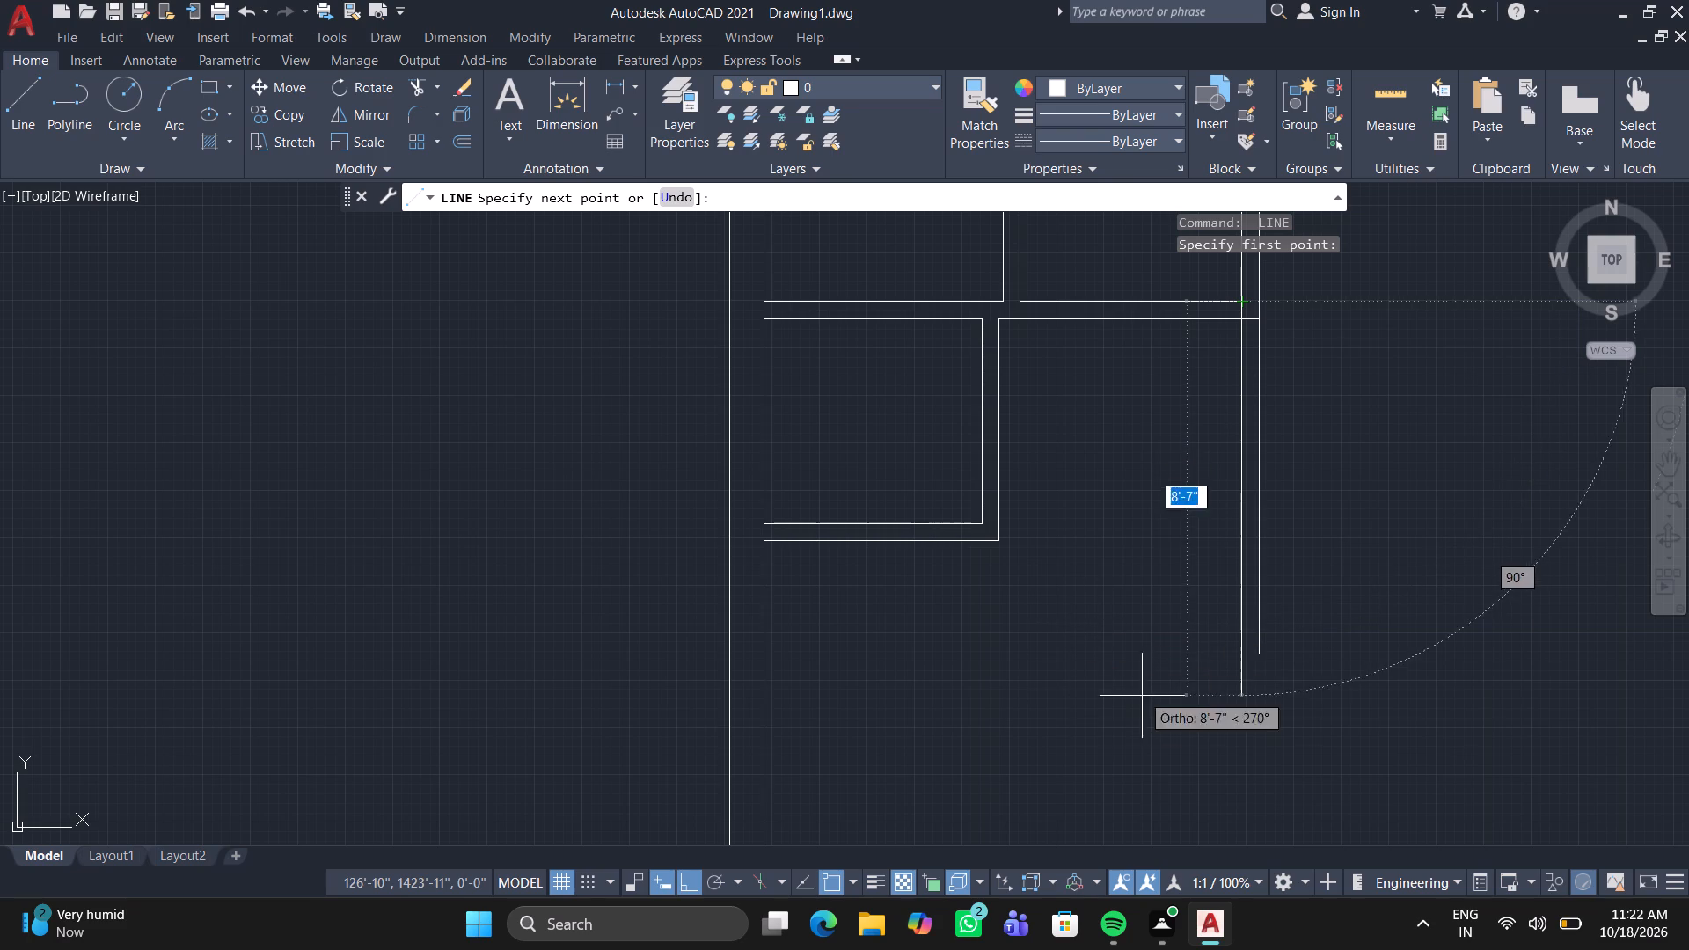
left_click(1198, 688)
key("space")
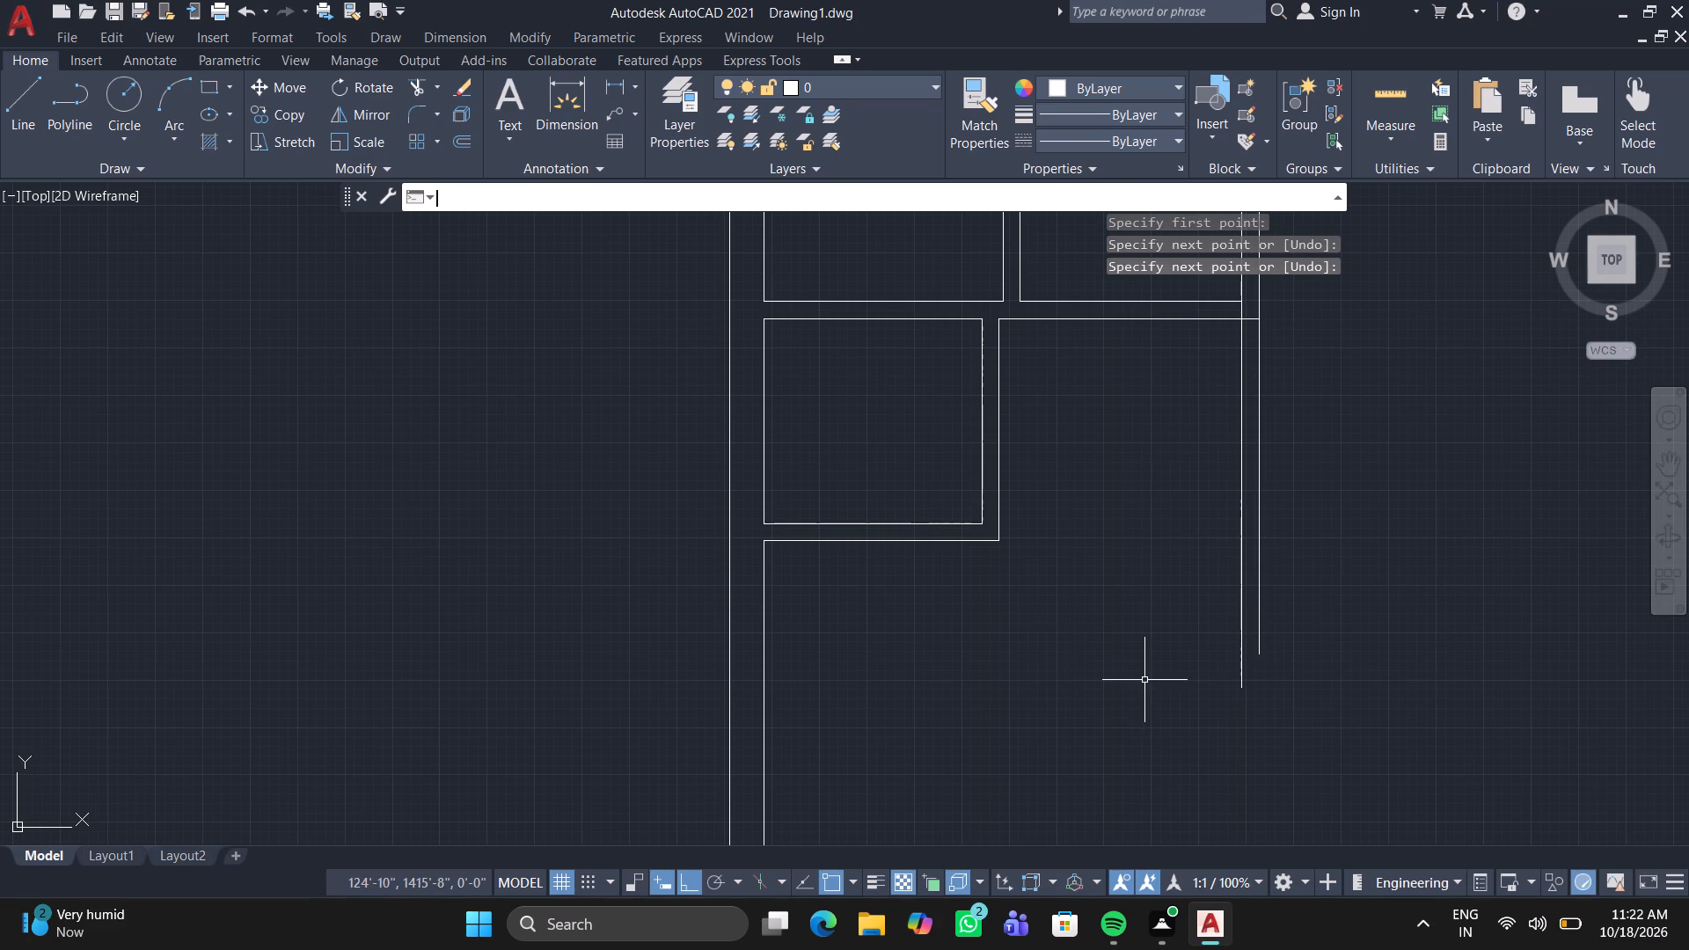
Draw a horizontal line from the small room's outer bottom-right corner to the outer of the two new vertical lines.
key("l")
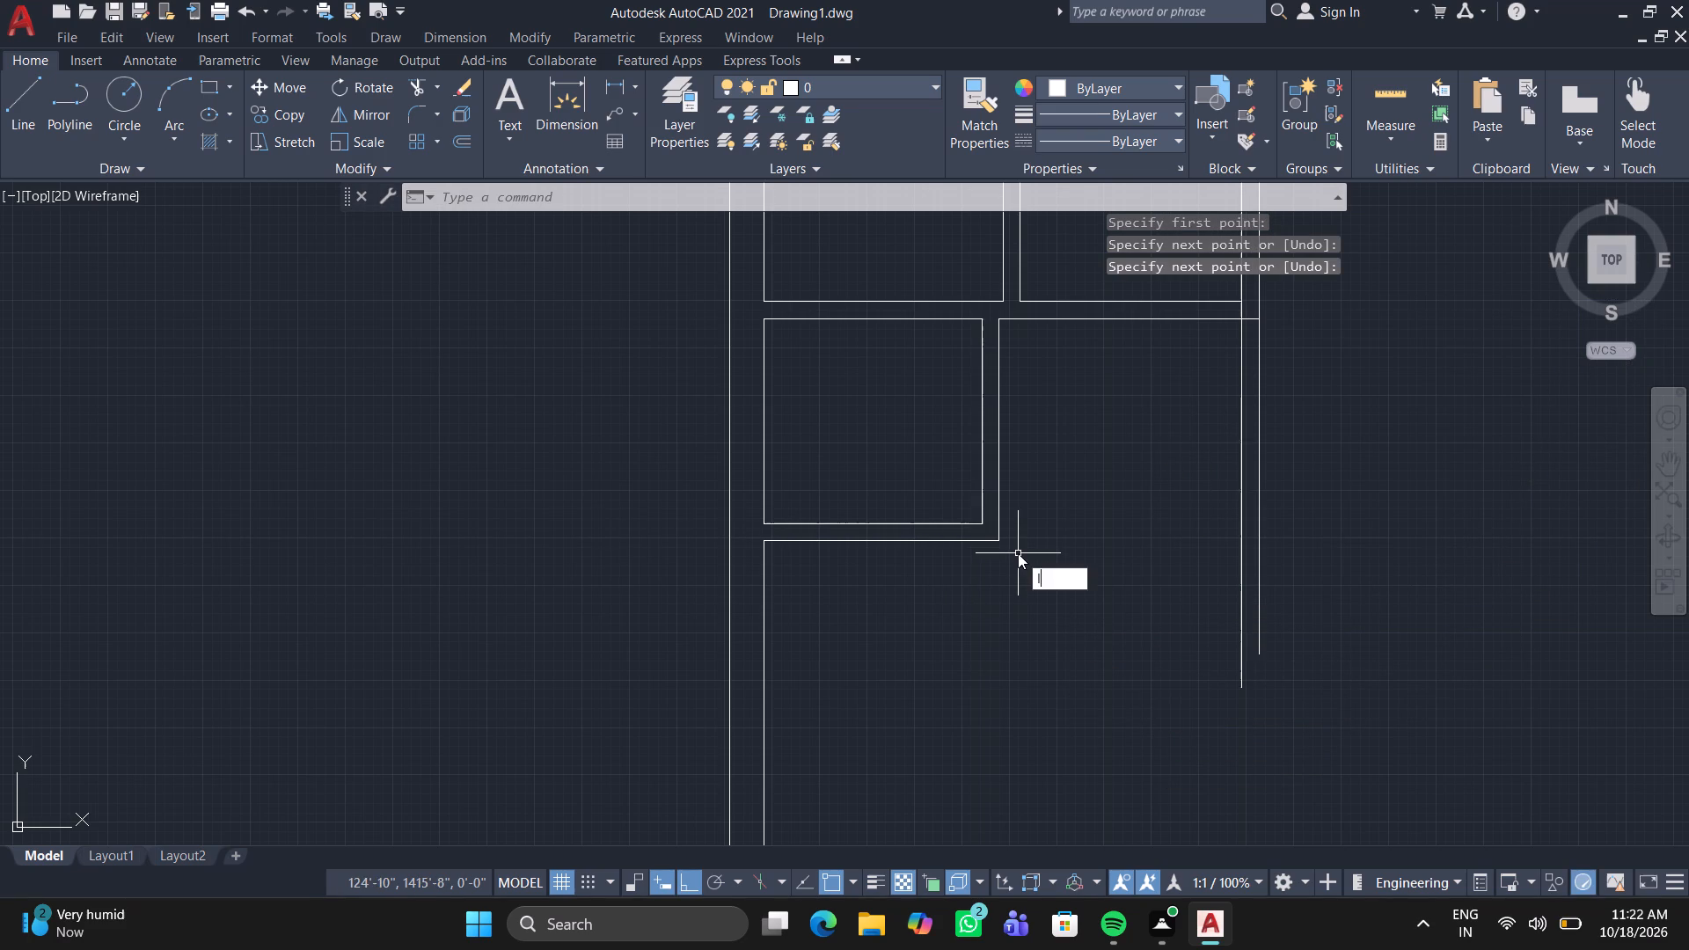
key("Return")
left_click(1005, 546)
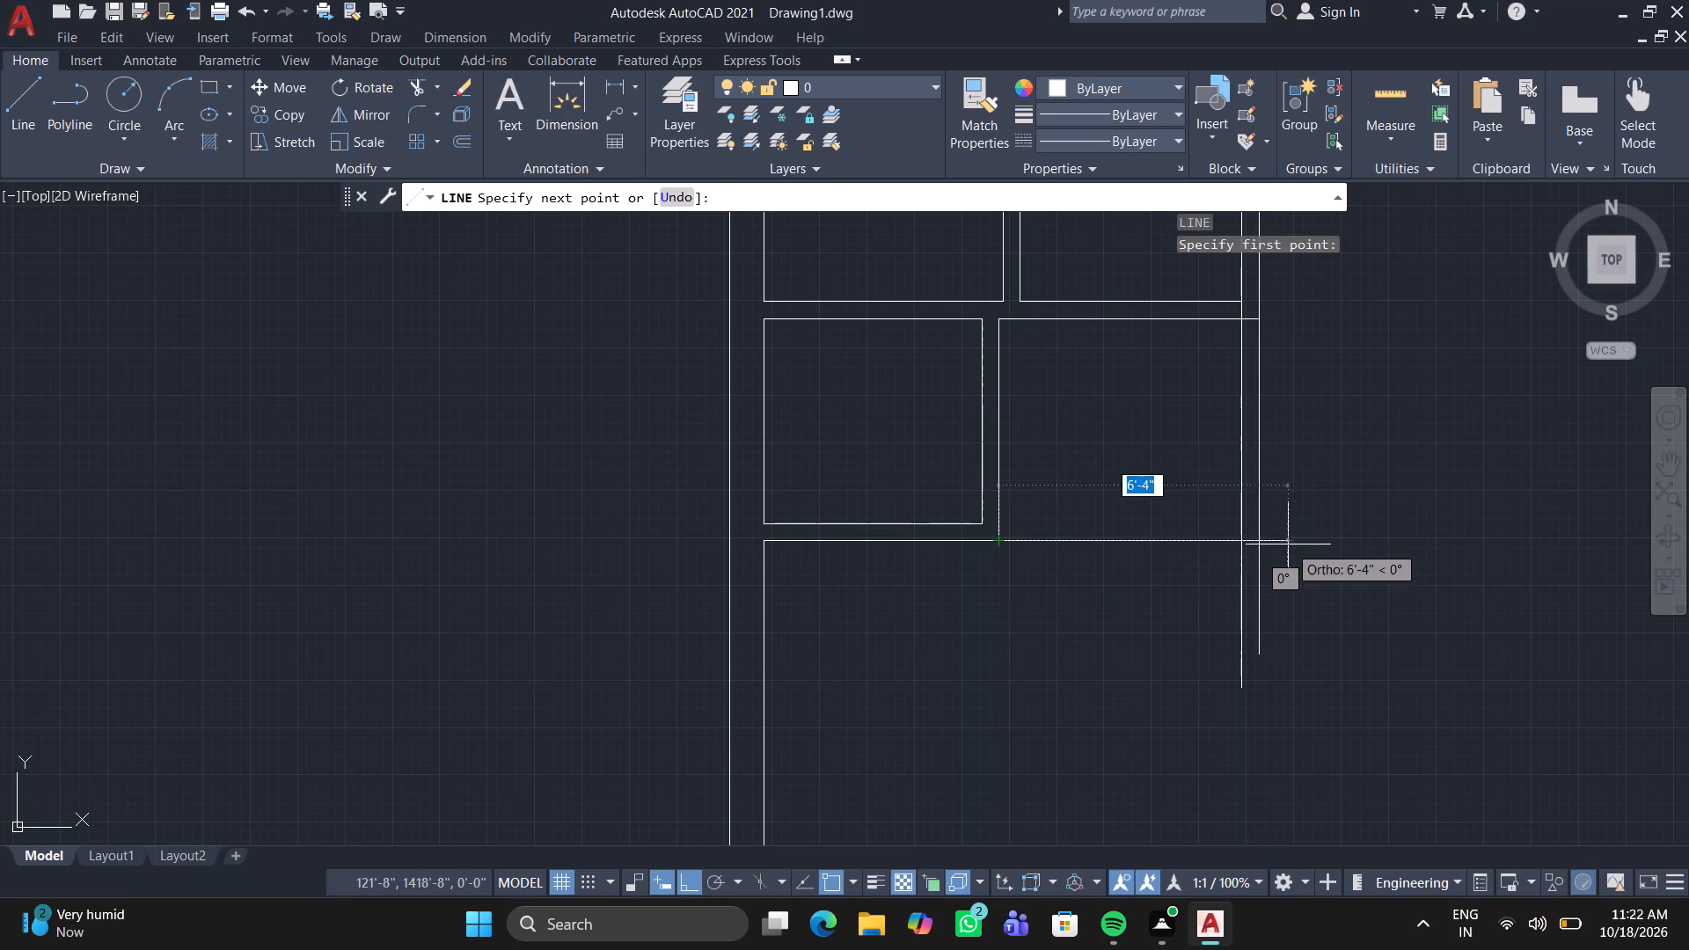
left_click(1260, 542)
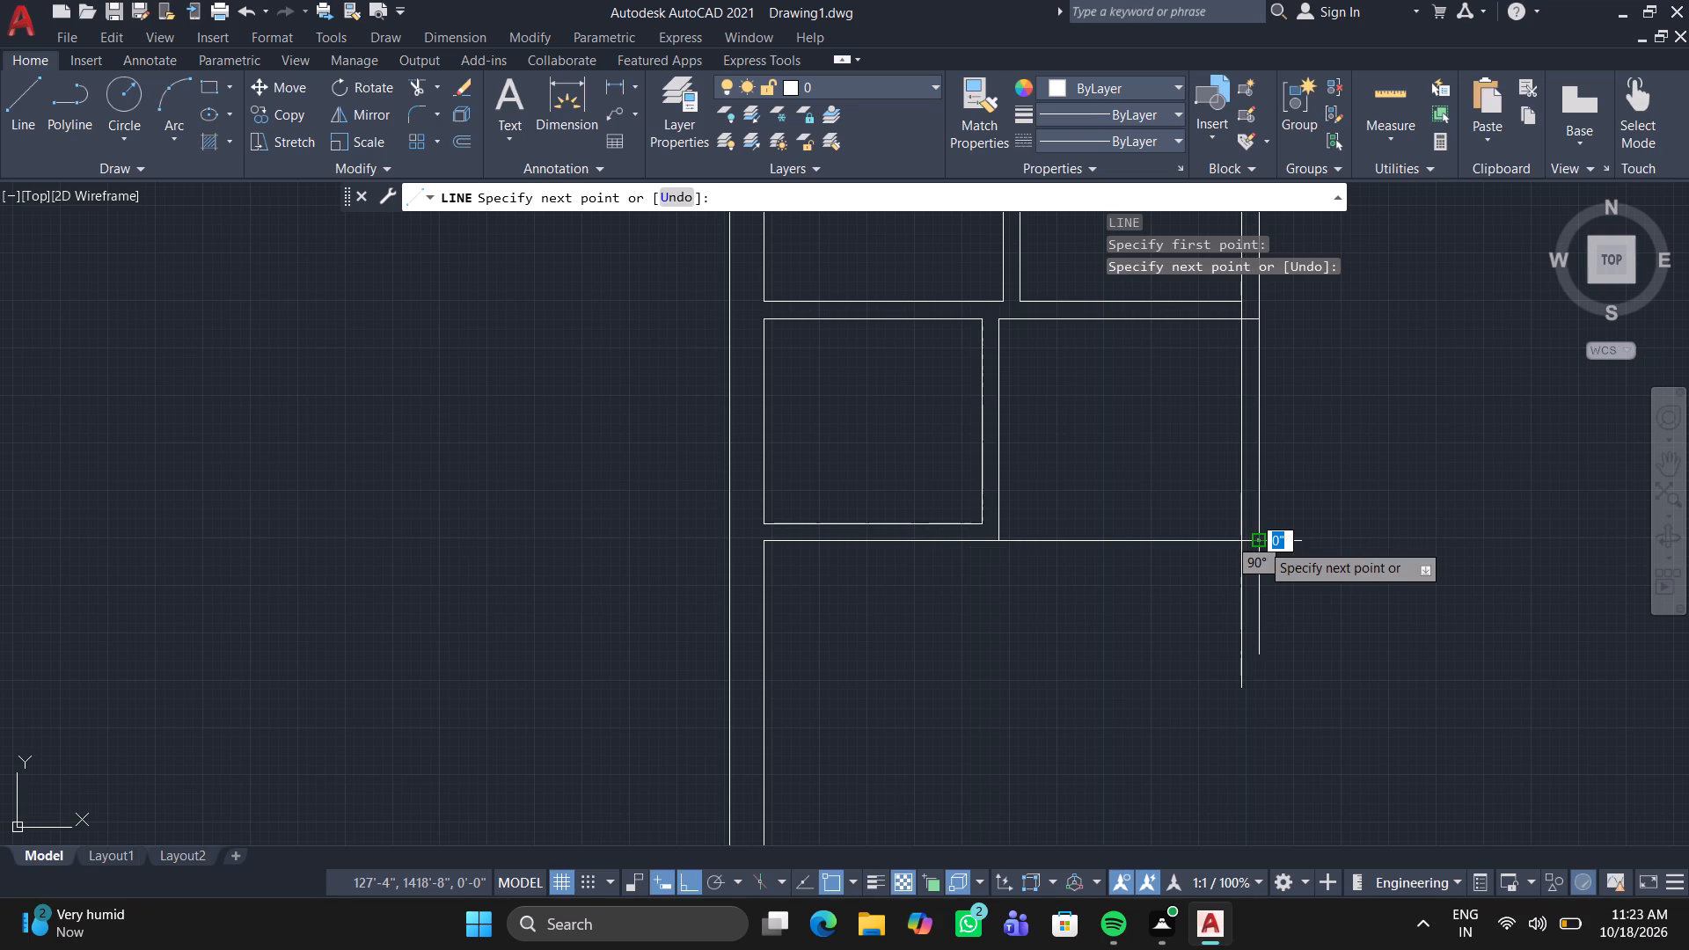
key("space")
Trim the two new vertical lines where they overhang below the new horizontal line.
type("tr")
key("Return")
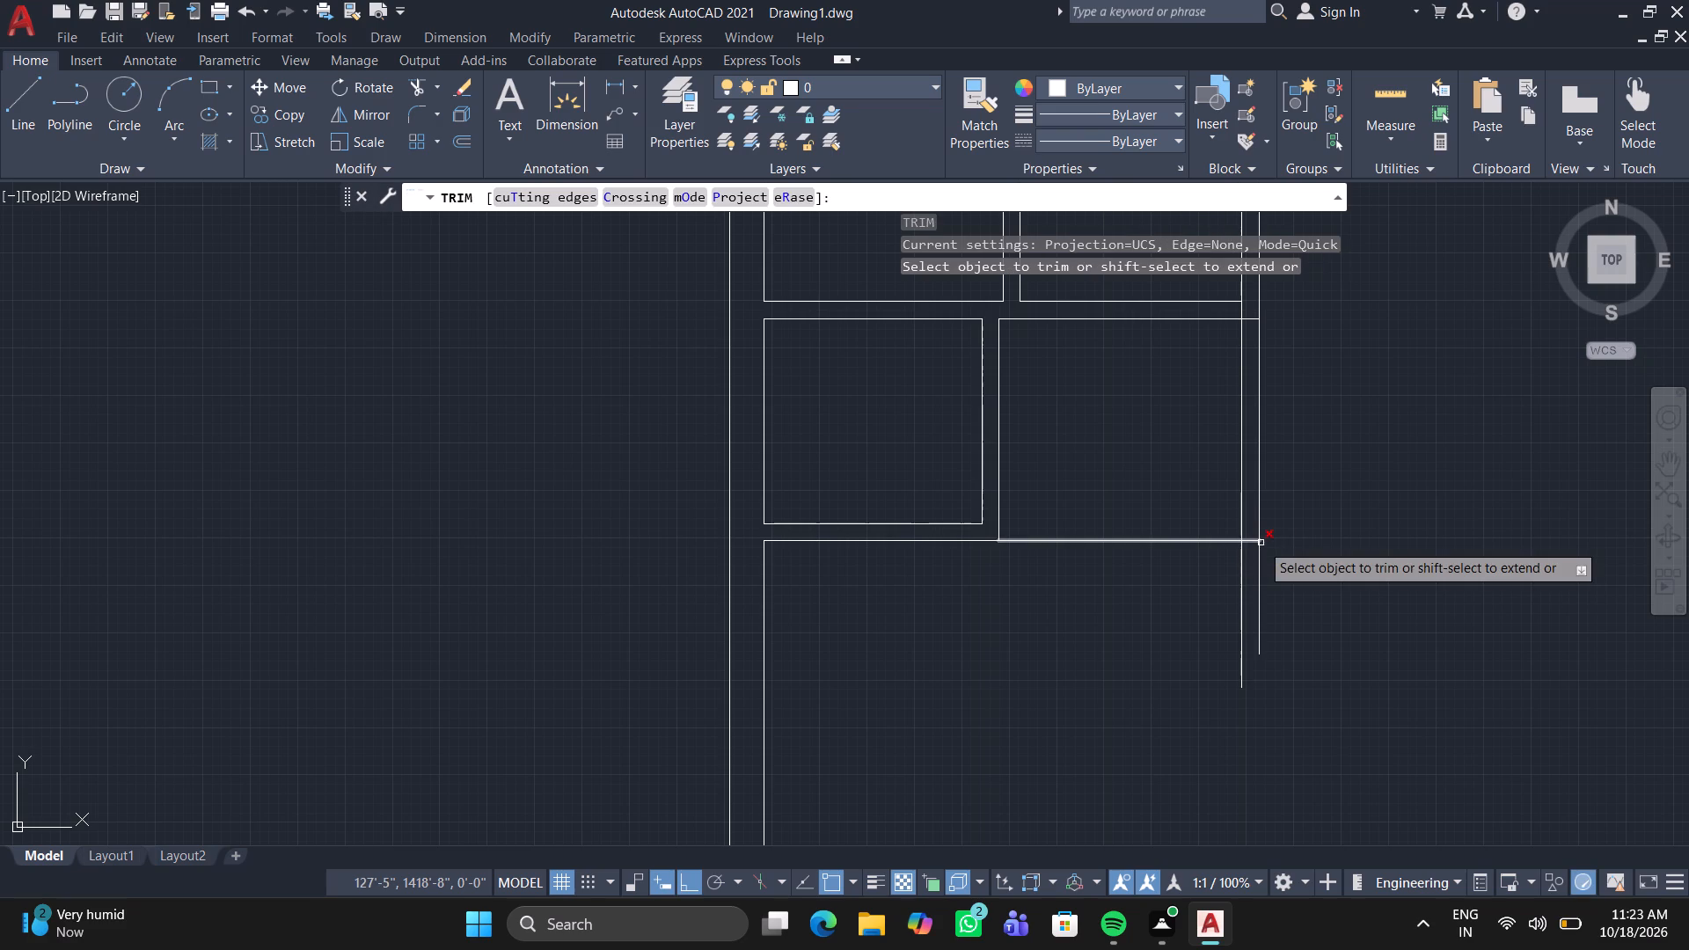
left_click_drag(1275, 574, 1119, 588)
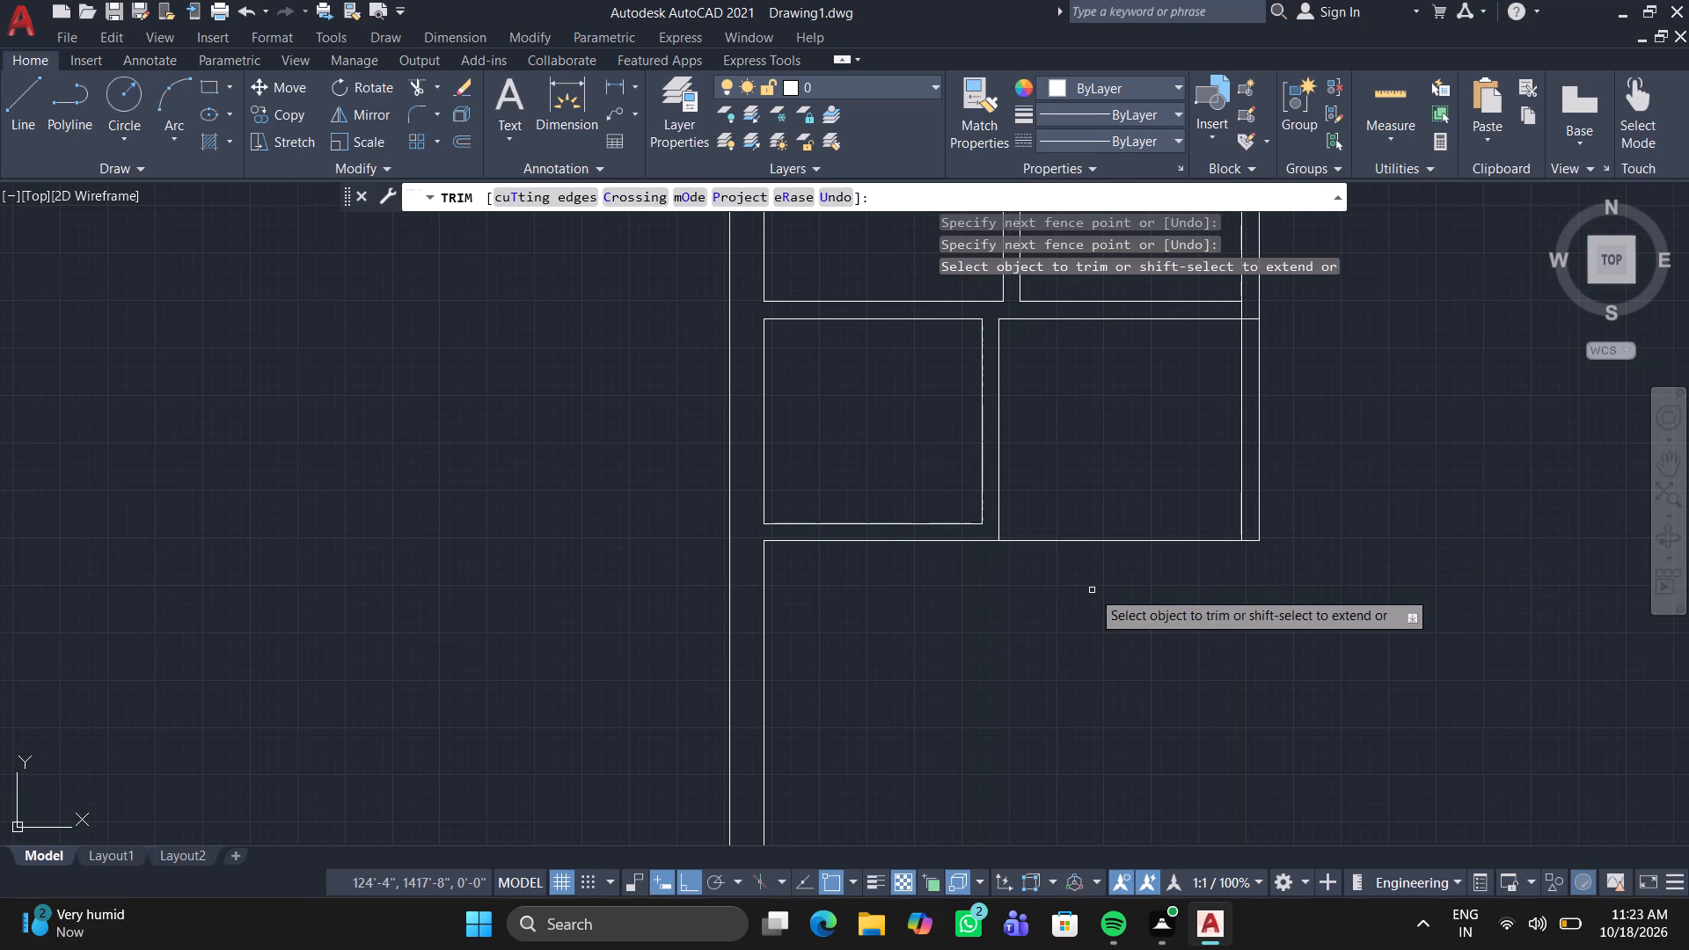
left_click(1092, 590)
left_click(1349, 565)
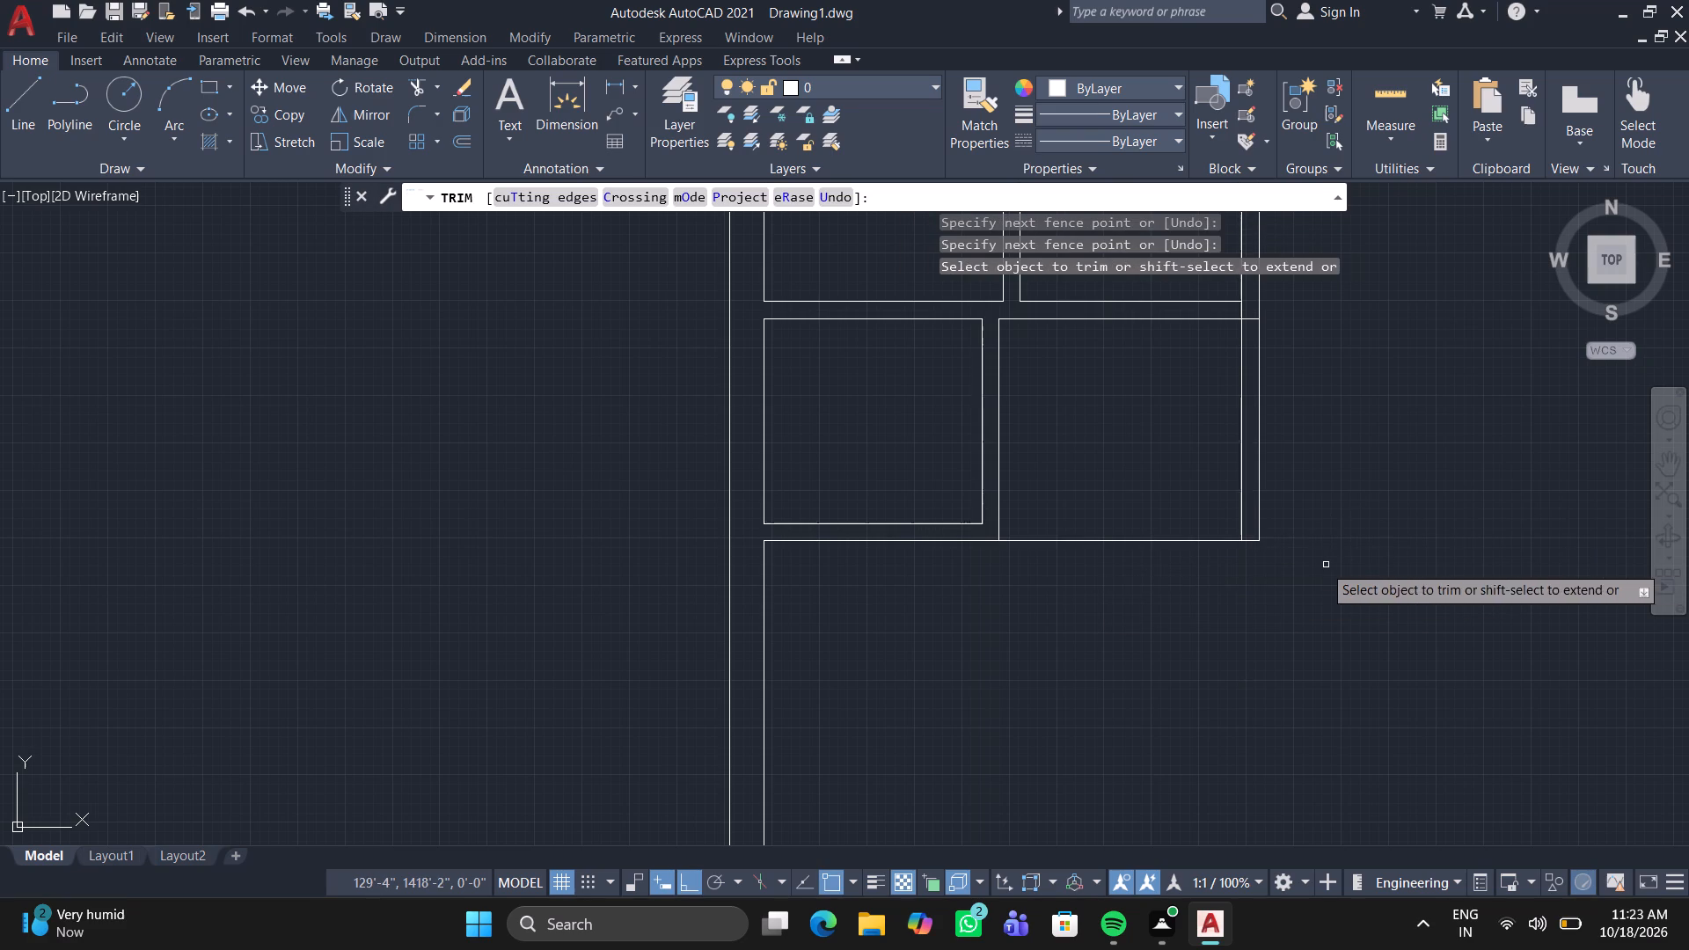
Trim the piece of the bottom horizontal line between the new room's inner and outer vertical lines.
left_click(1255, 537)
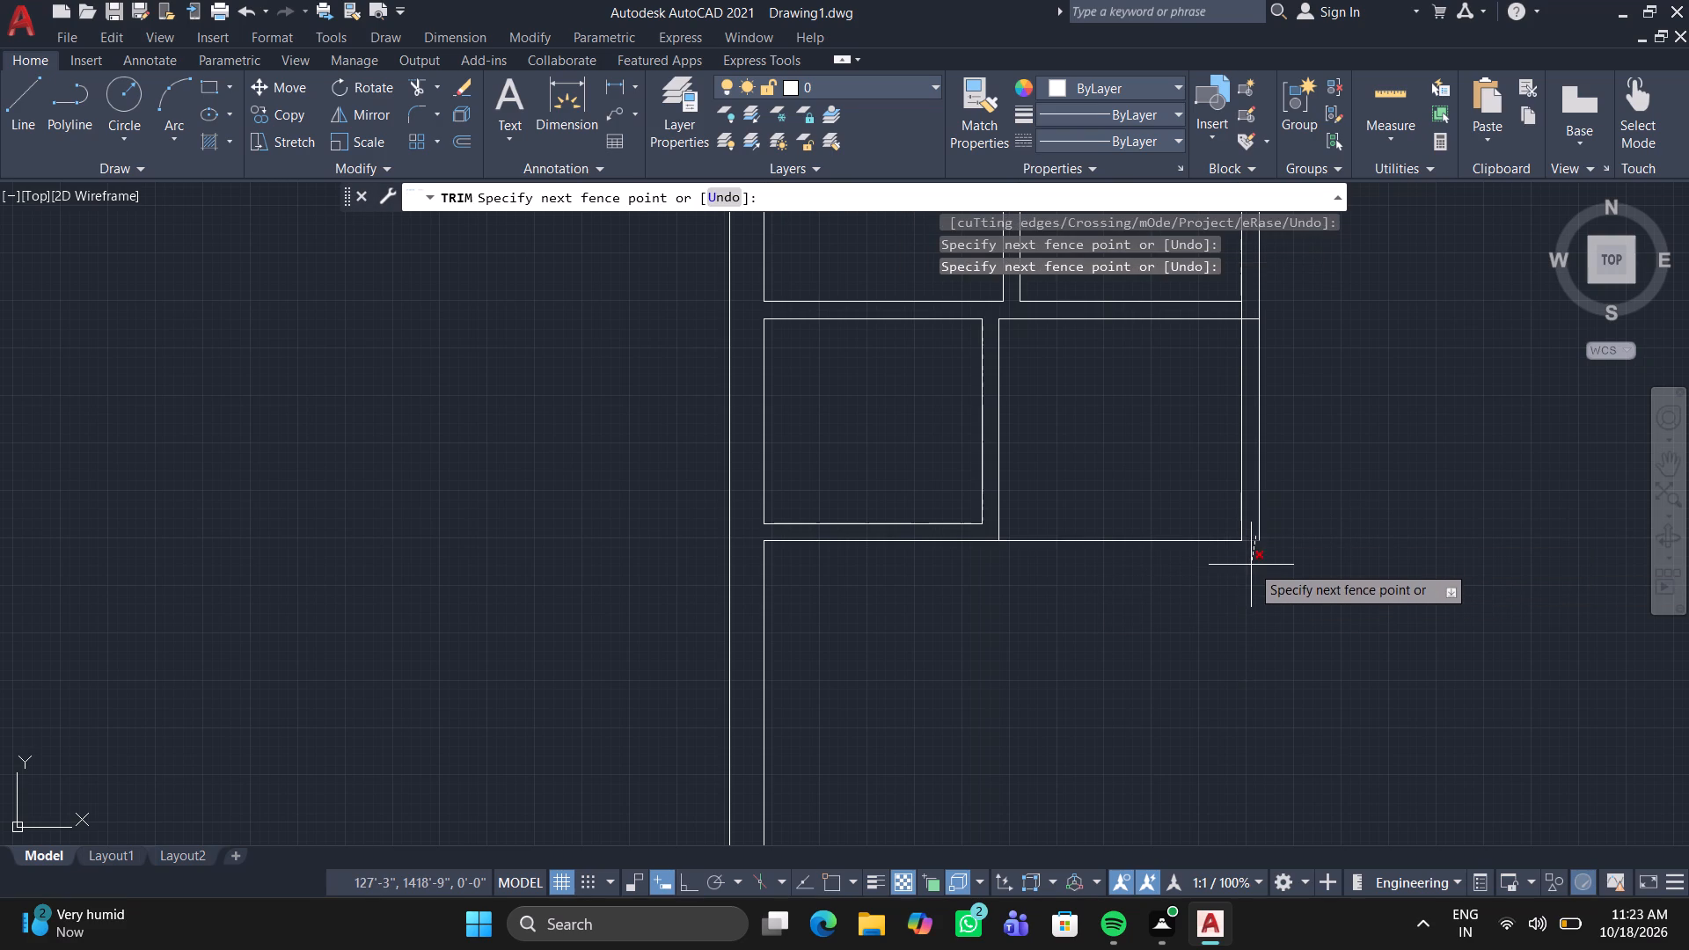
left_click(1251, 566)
Trim the inner vertical line where it crosses the wall gap above the new room's upper outer corner.
scroll(1252, 308, "up", 3)
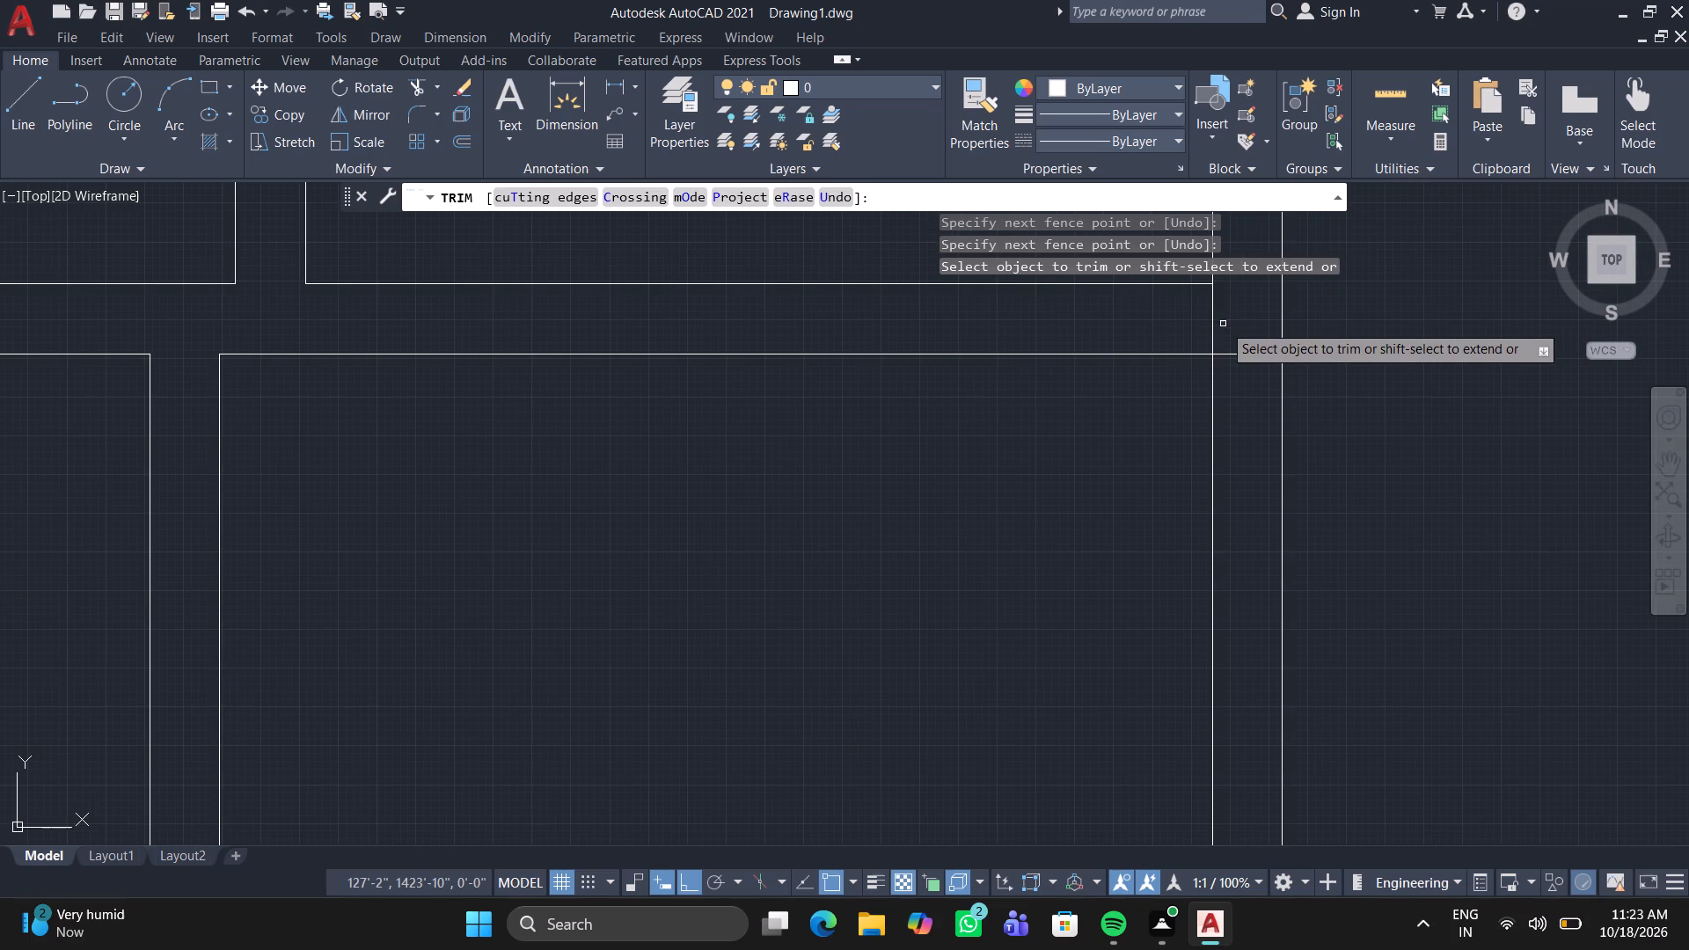
left_click(1223, 325)
left_click(1135, 325)
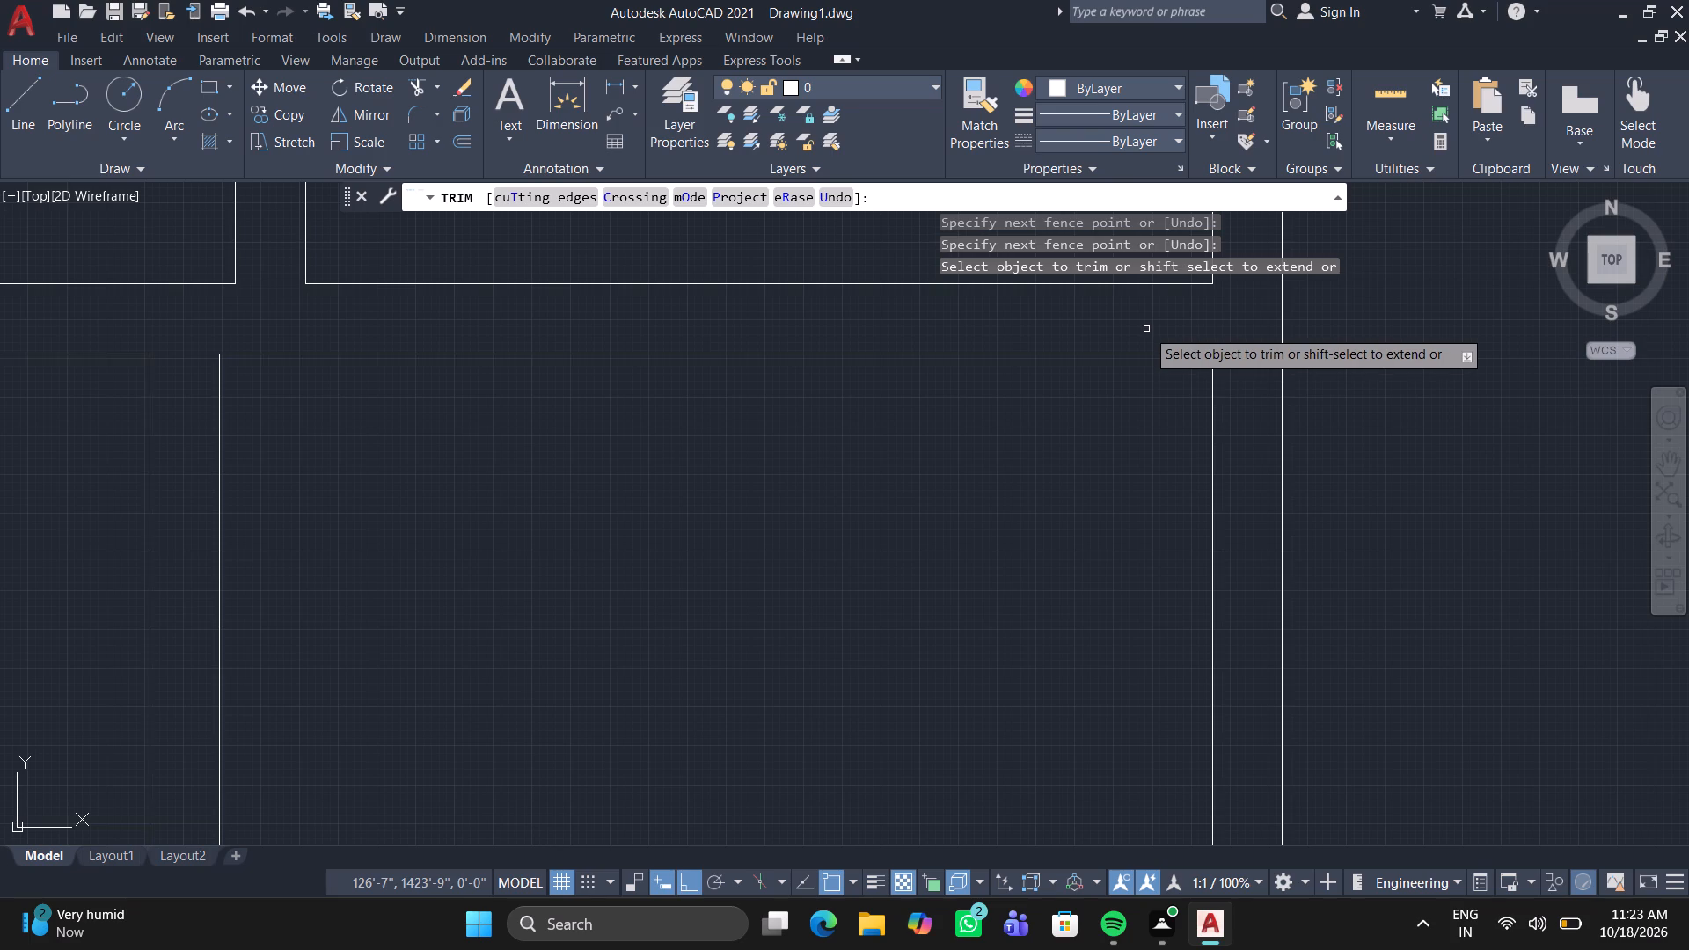
key("space")
Draw a horizontal line from the small room's inner bottom-right corner to the new room's outer vertical line.
key("l")
key("Return")
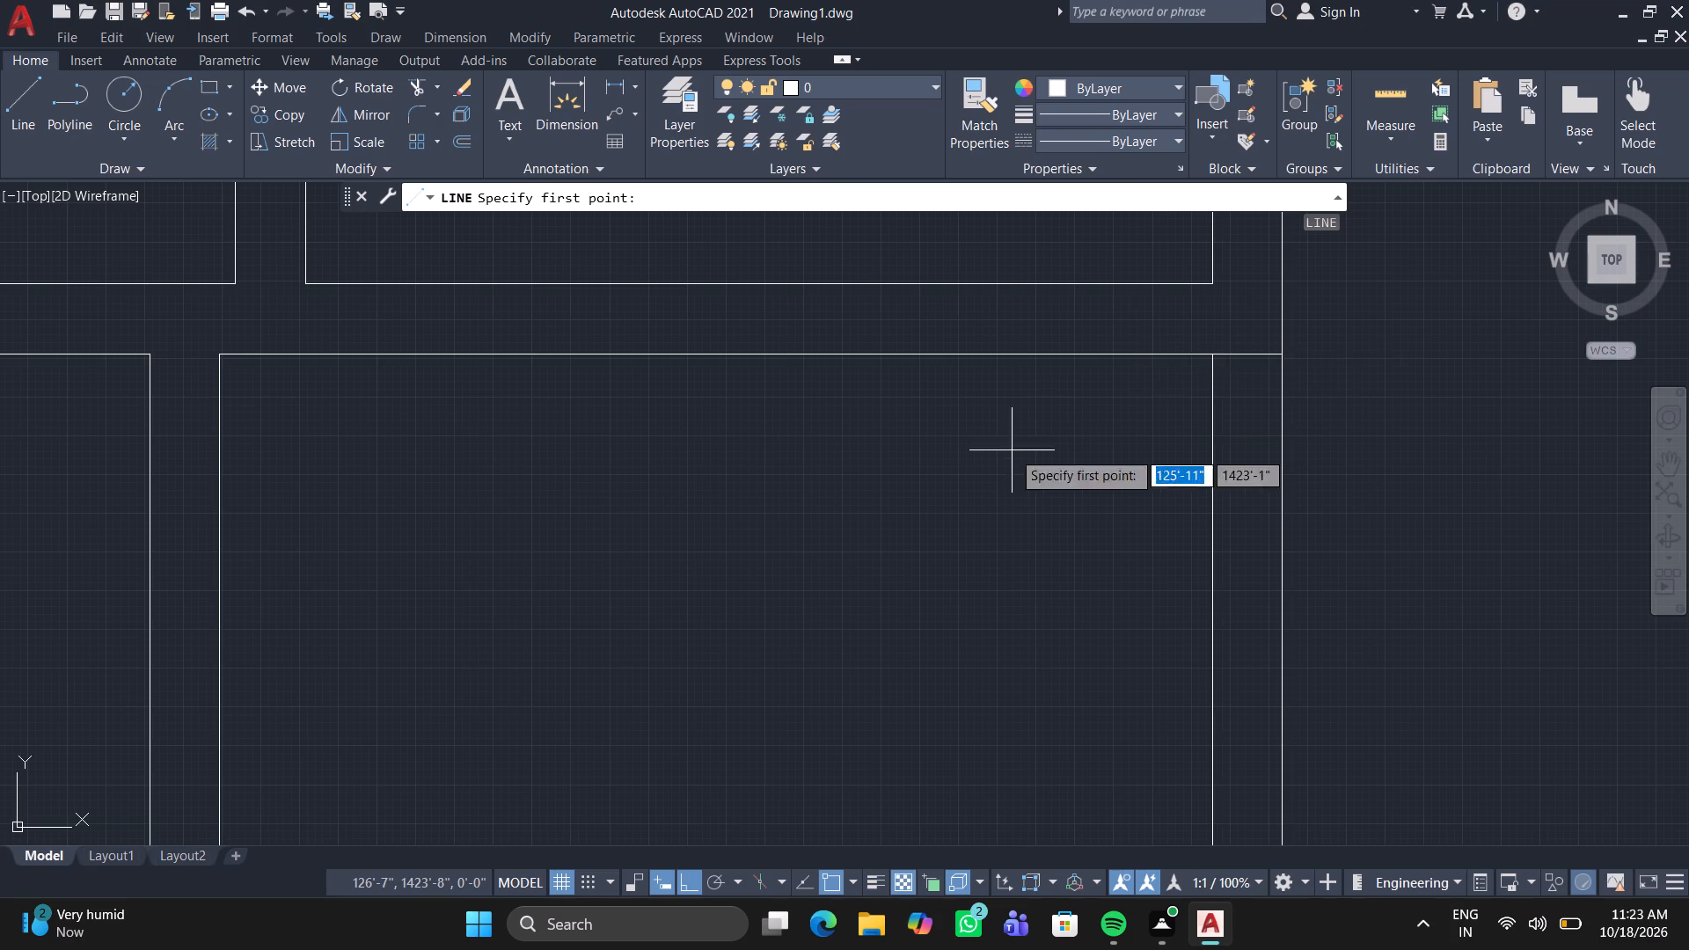
scroll(980, 510, "down", 3)
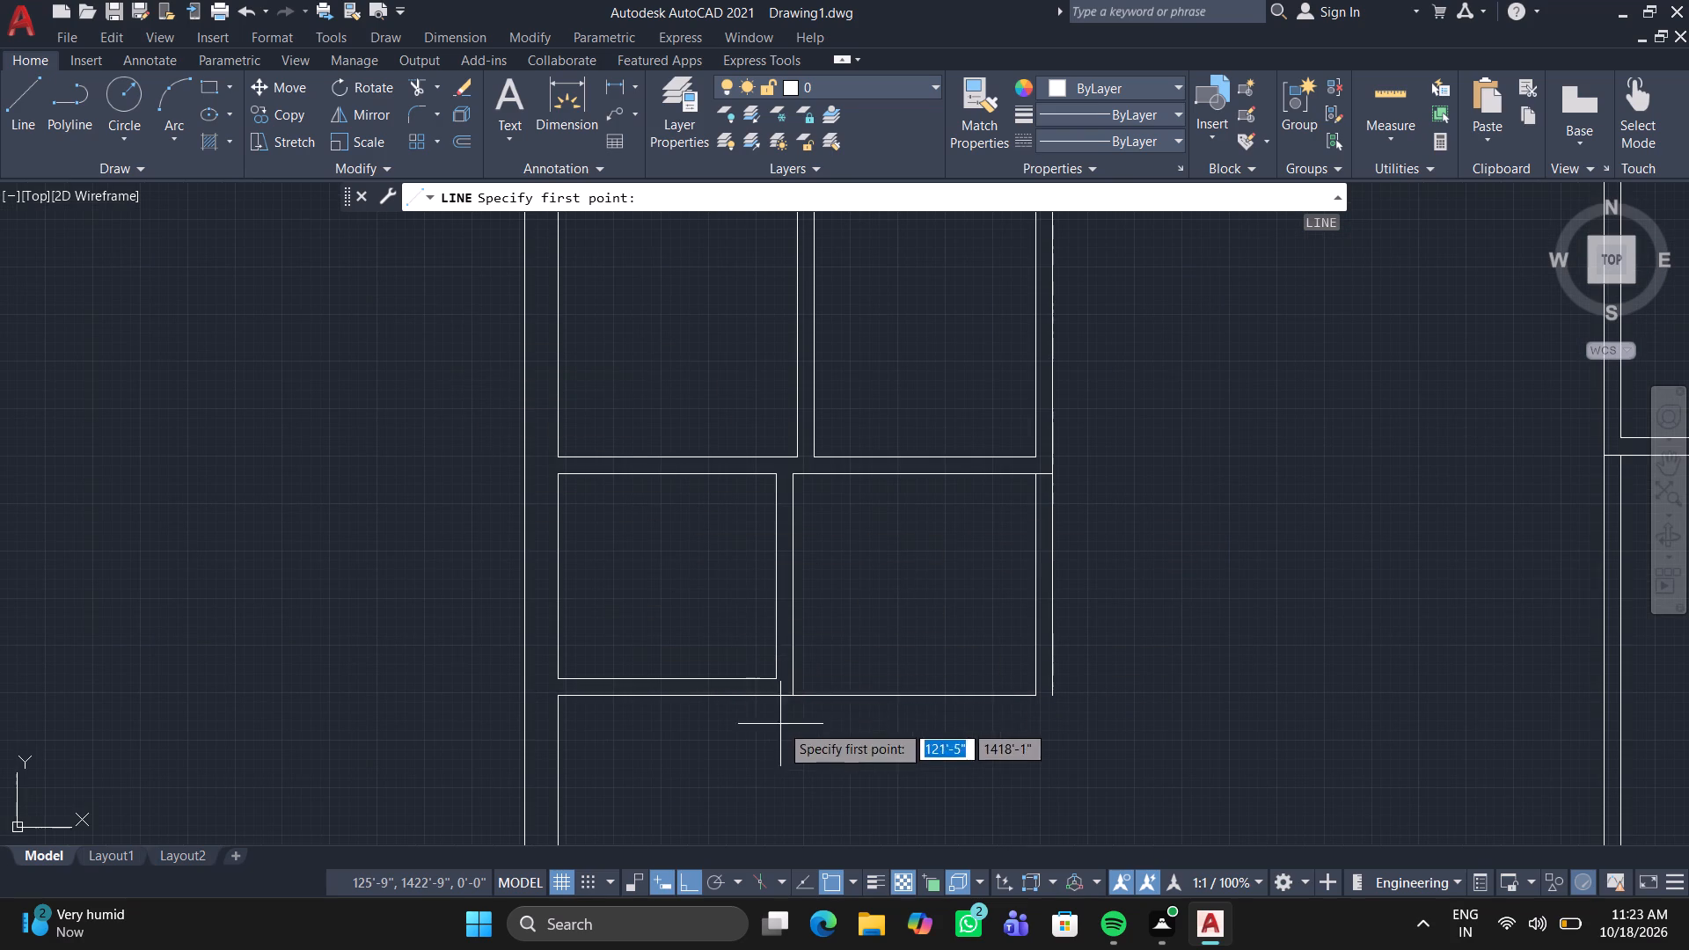
left_click(768, 673)
scroll(976, 692, "up", 3)
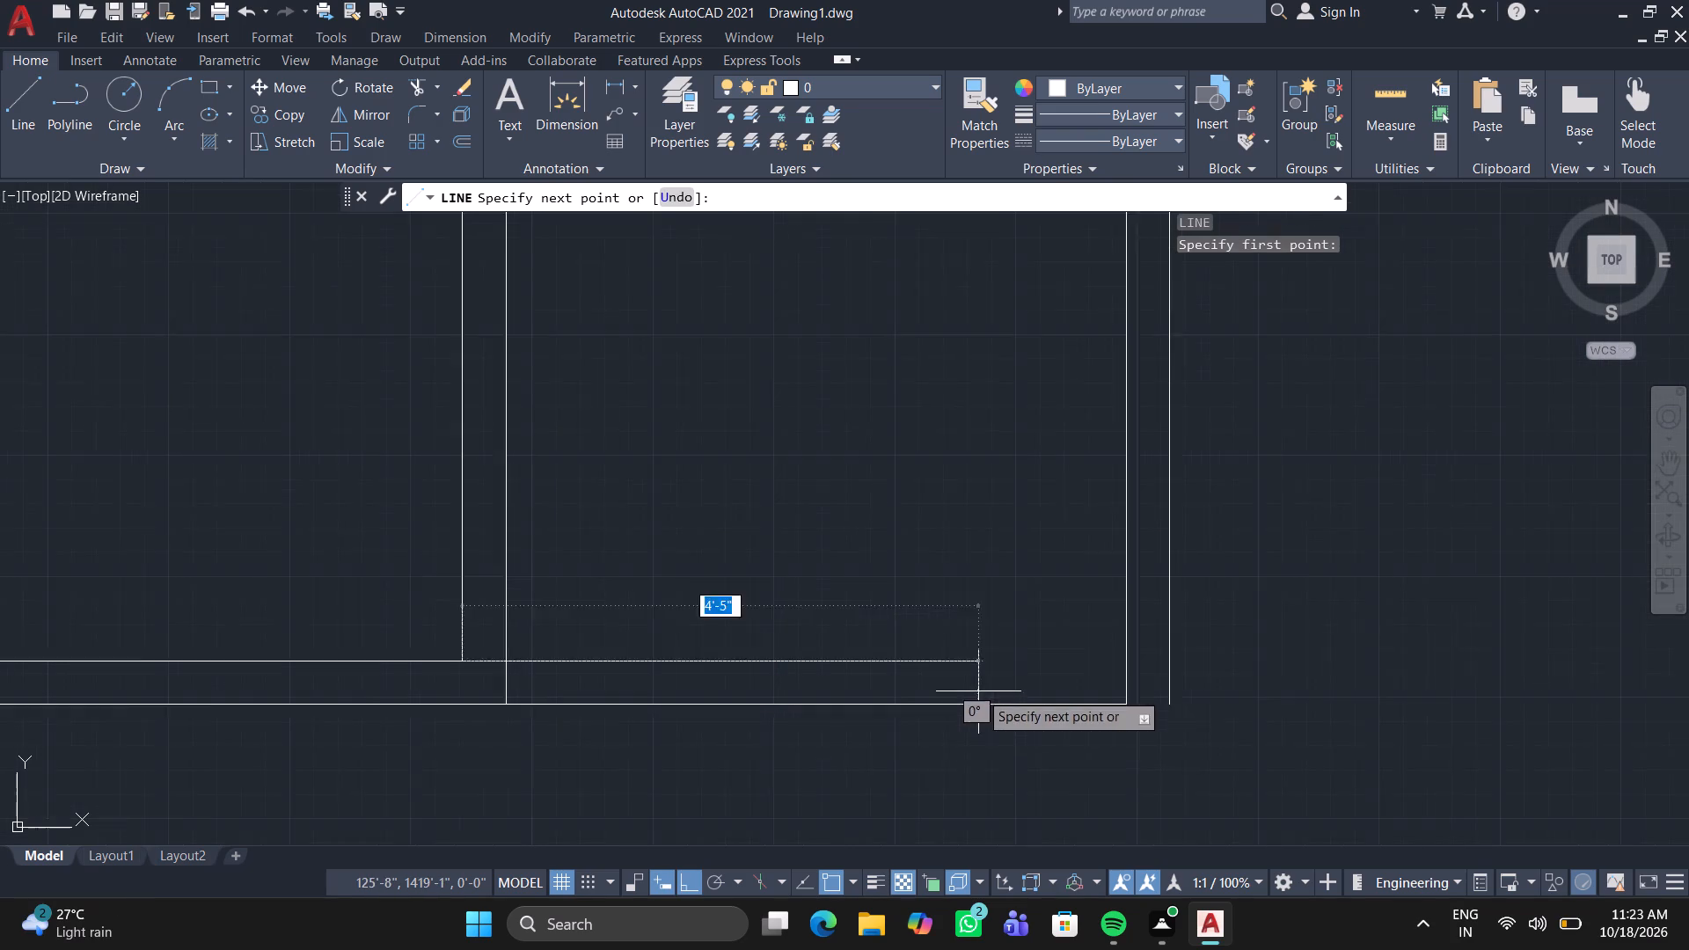
left_click(1287, 640)
key("space")
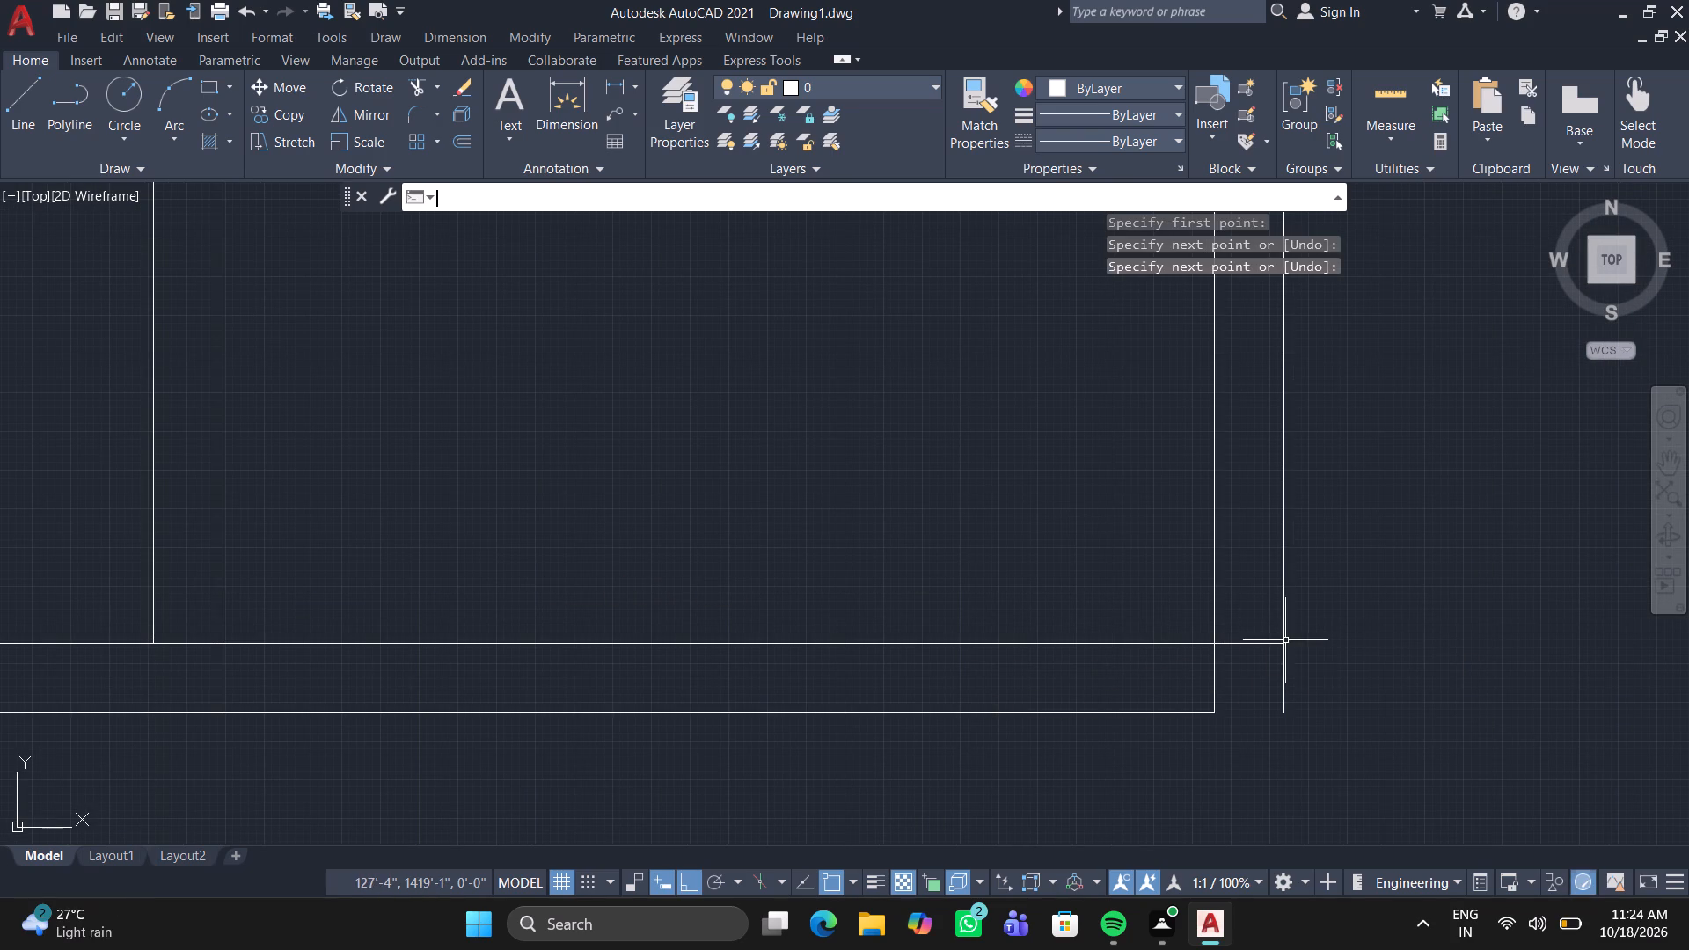
Stretch the end of the bottom outer horizontal line to the outer vertical line, closing the wall corner.
left_click(1187, 714)
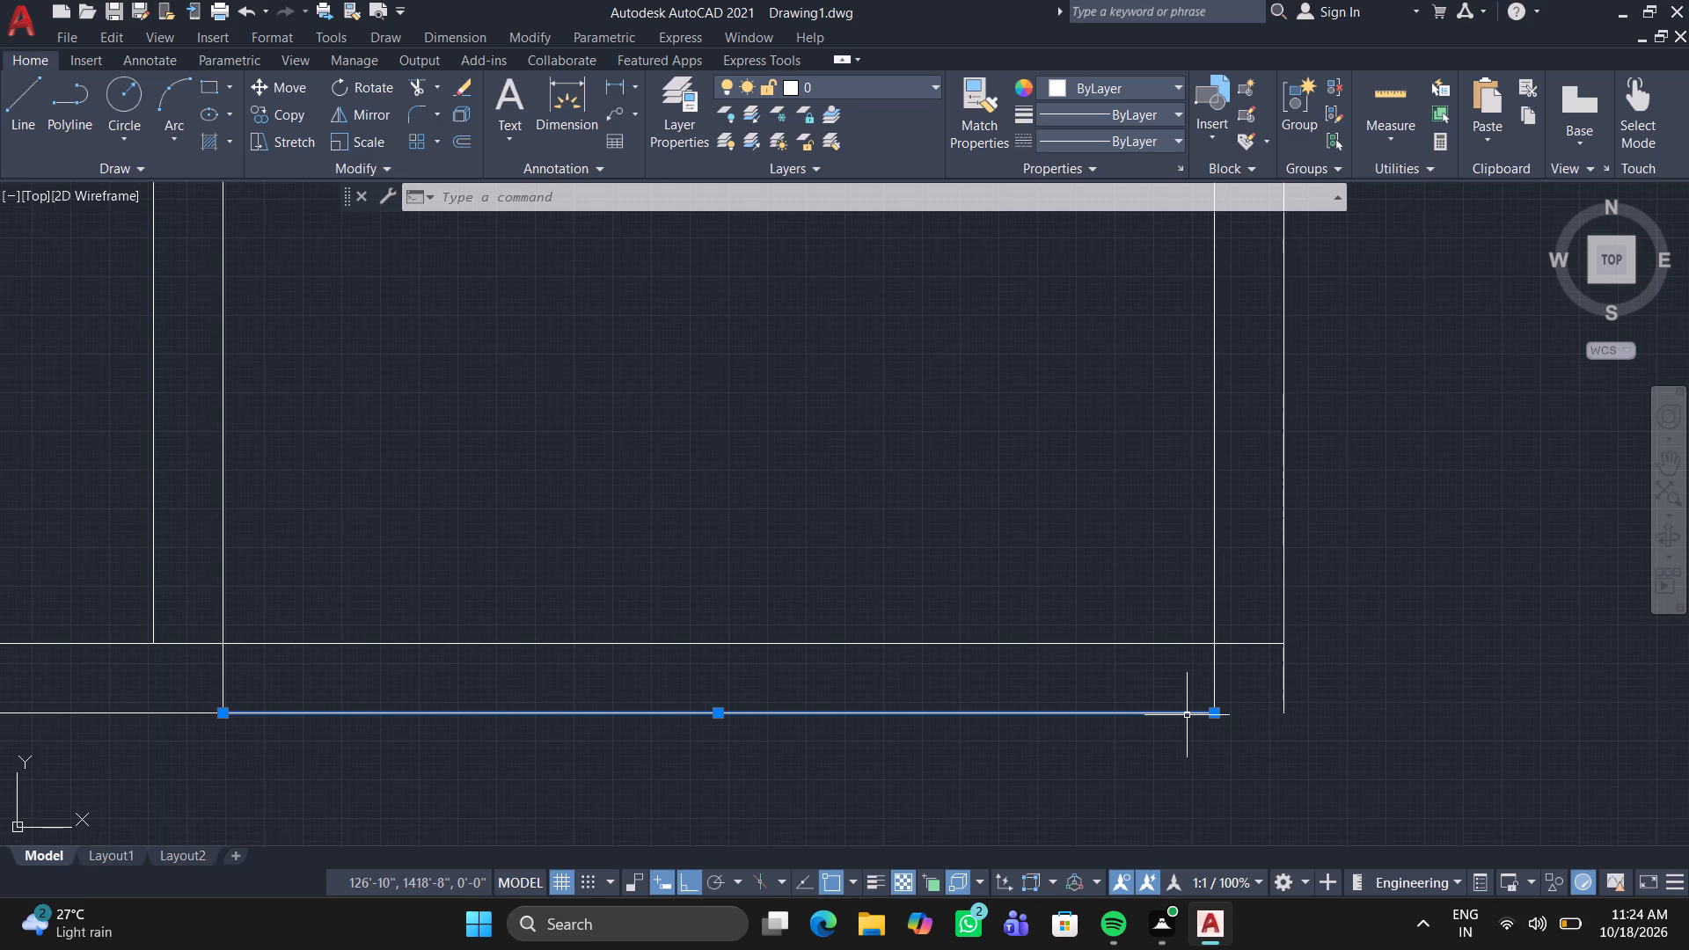
left_click(1212, 712)
left_click(1286, 710)
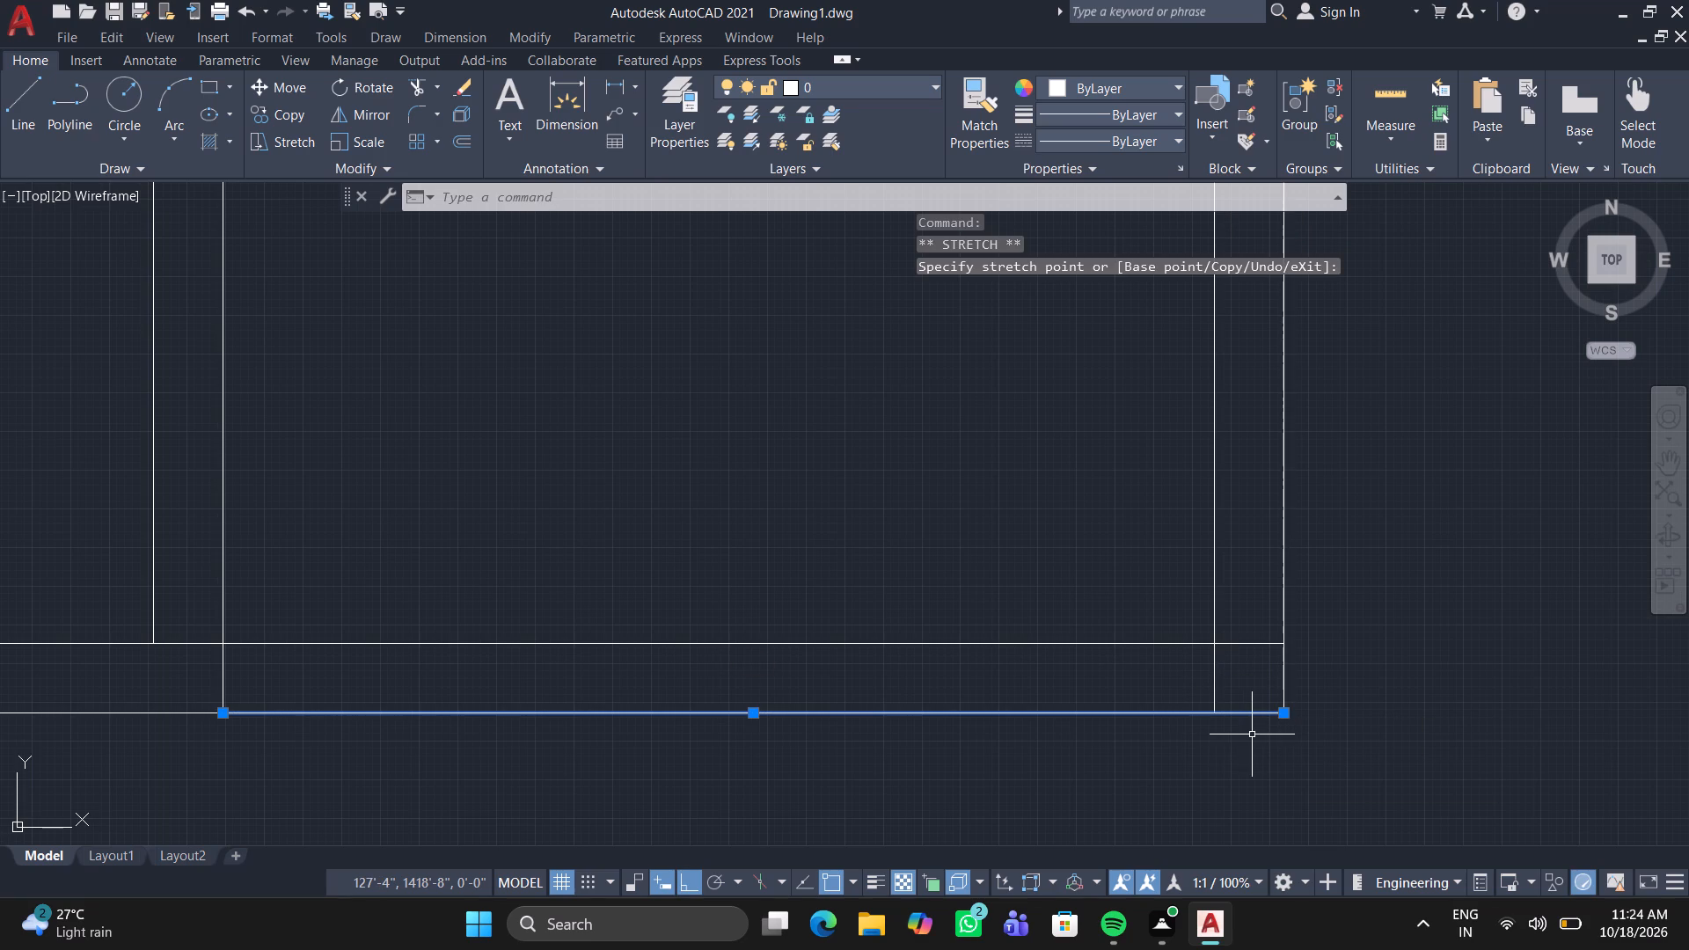
key("Escape")
Trim the leftover segments crossing the wall gaps at the new room's two bottom corners and its top-right corner.
type("tr")
key("Return")
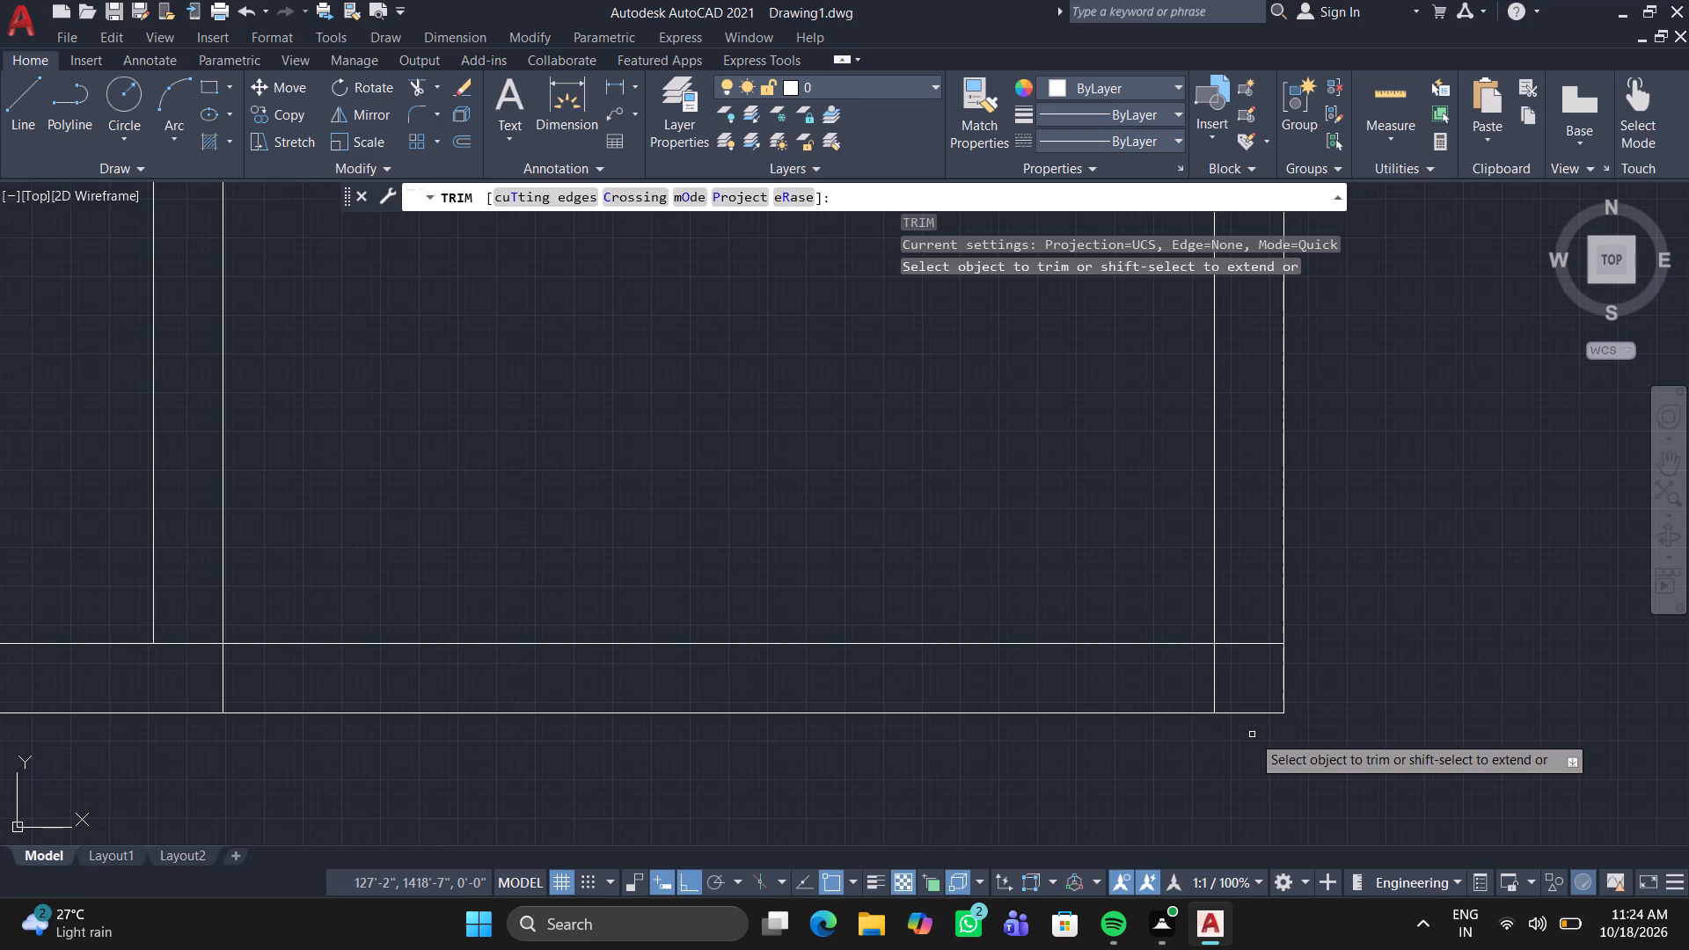
type("tr")
key("Return")
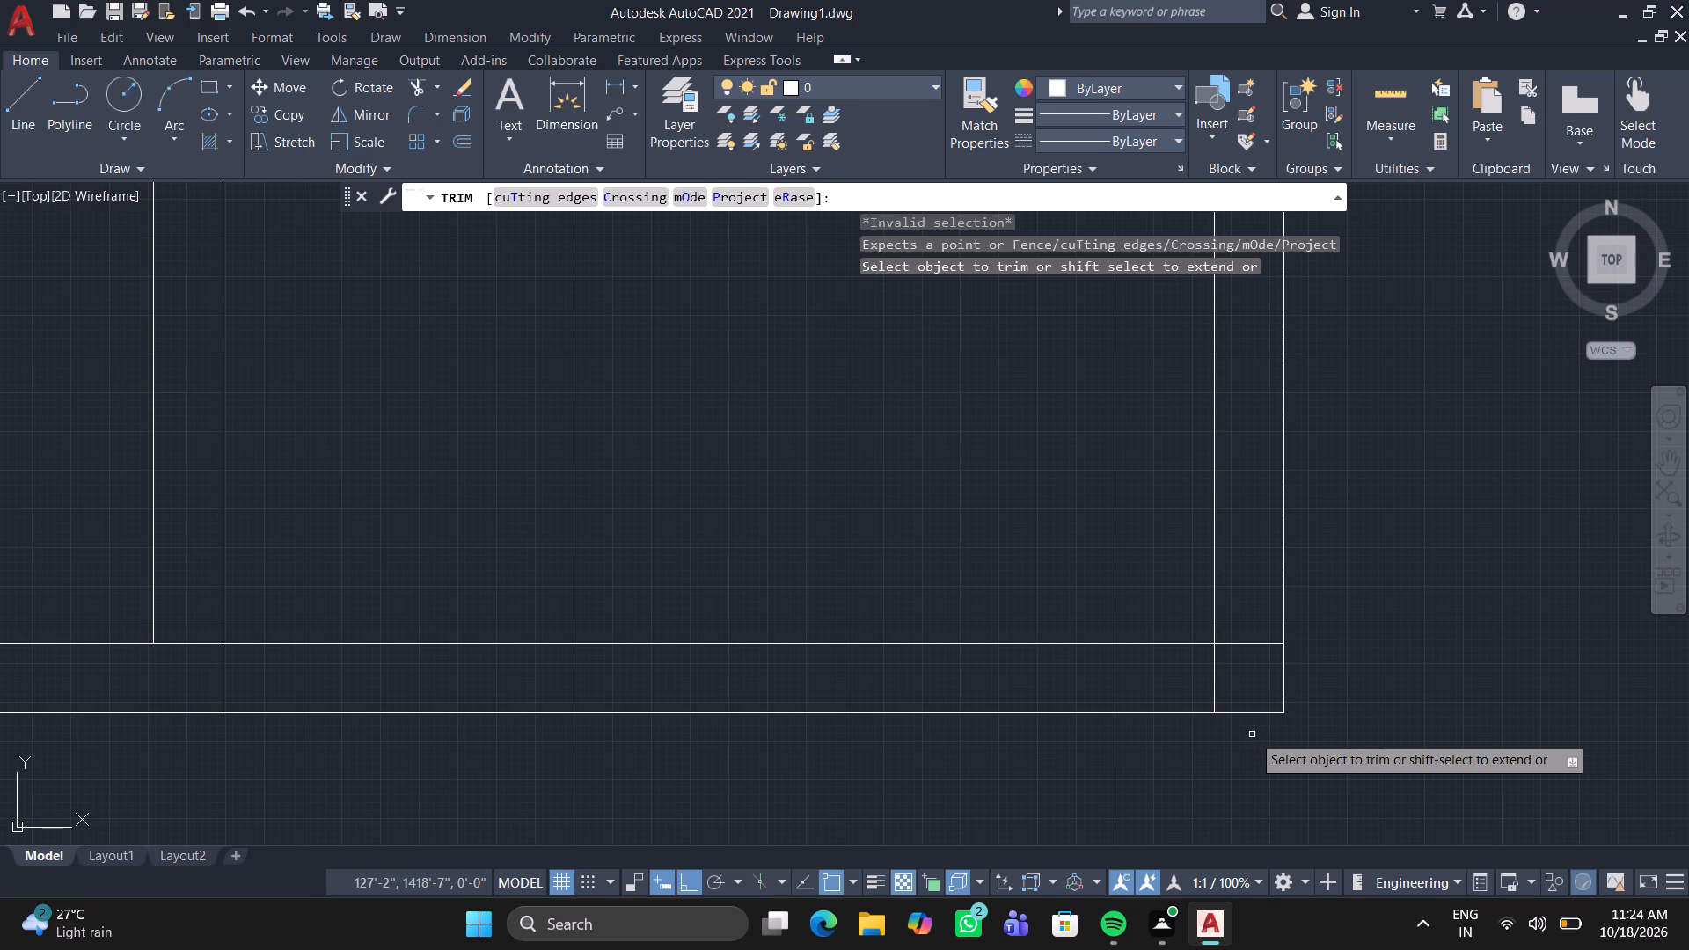
left_click(1241, 647)
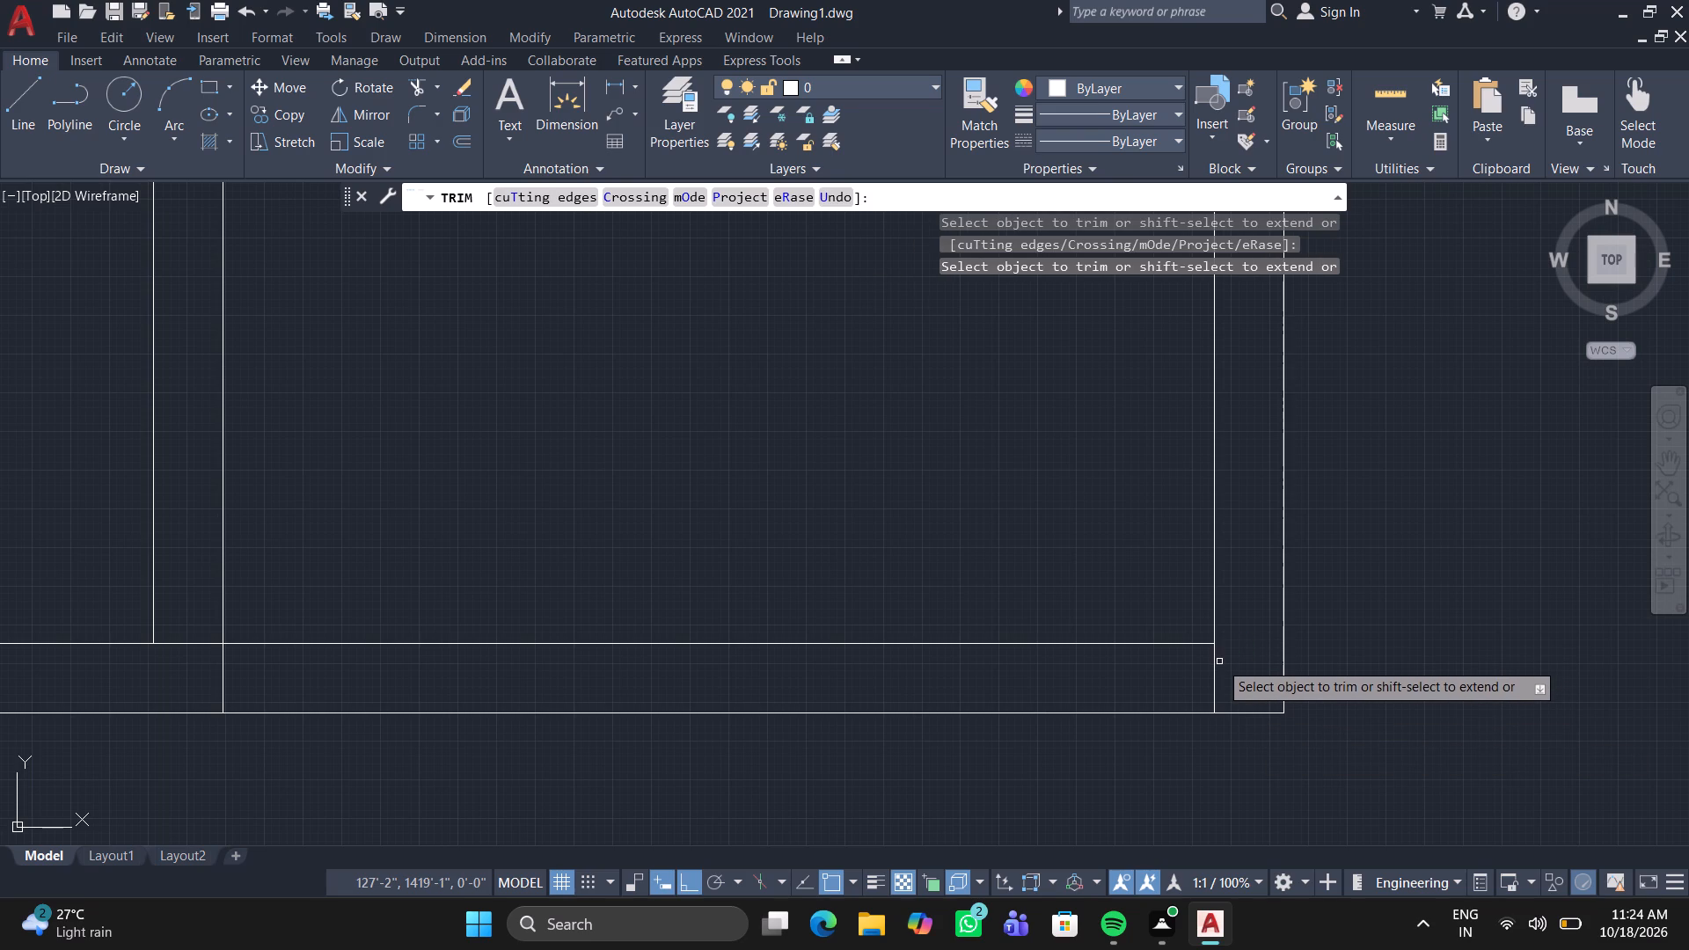
double_click(1217, 667)
left_click(1130, 674)
left_click(1014, 664)
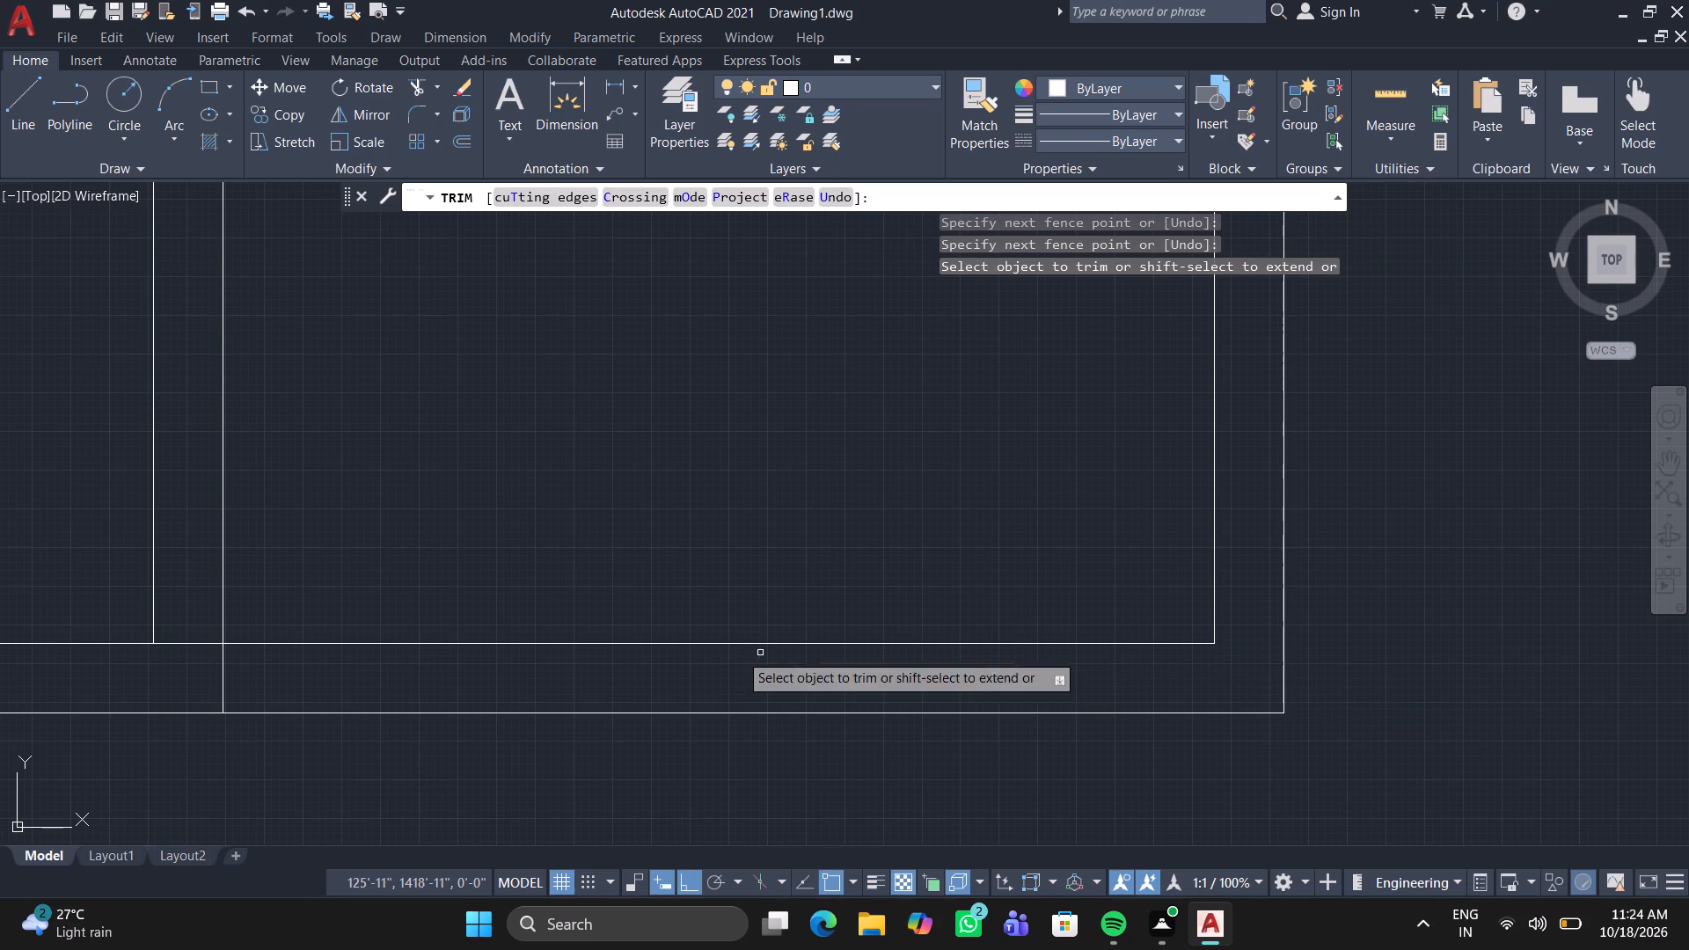
left_click(225, 663)
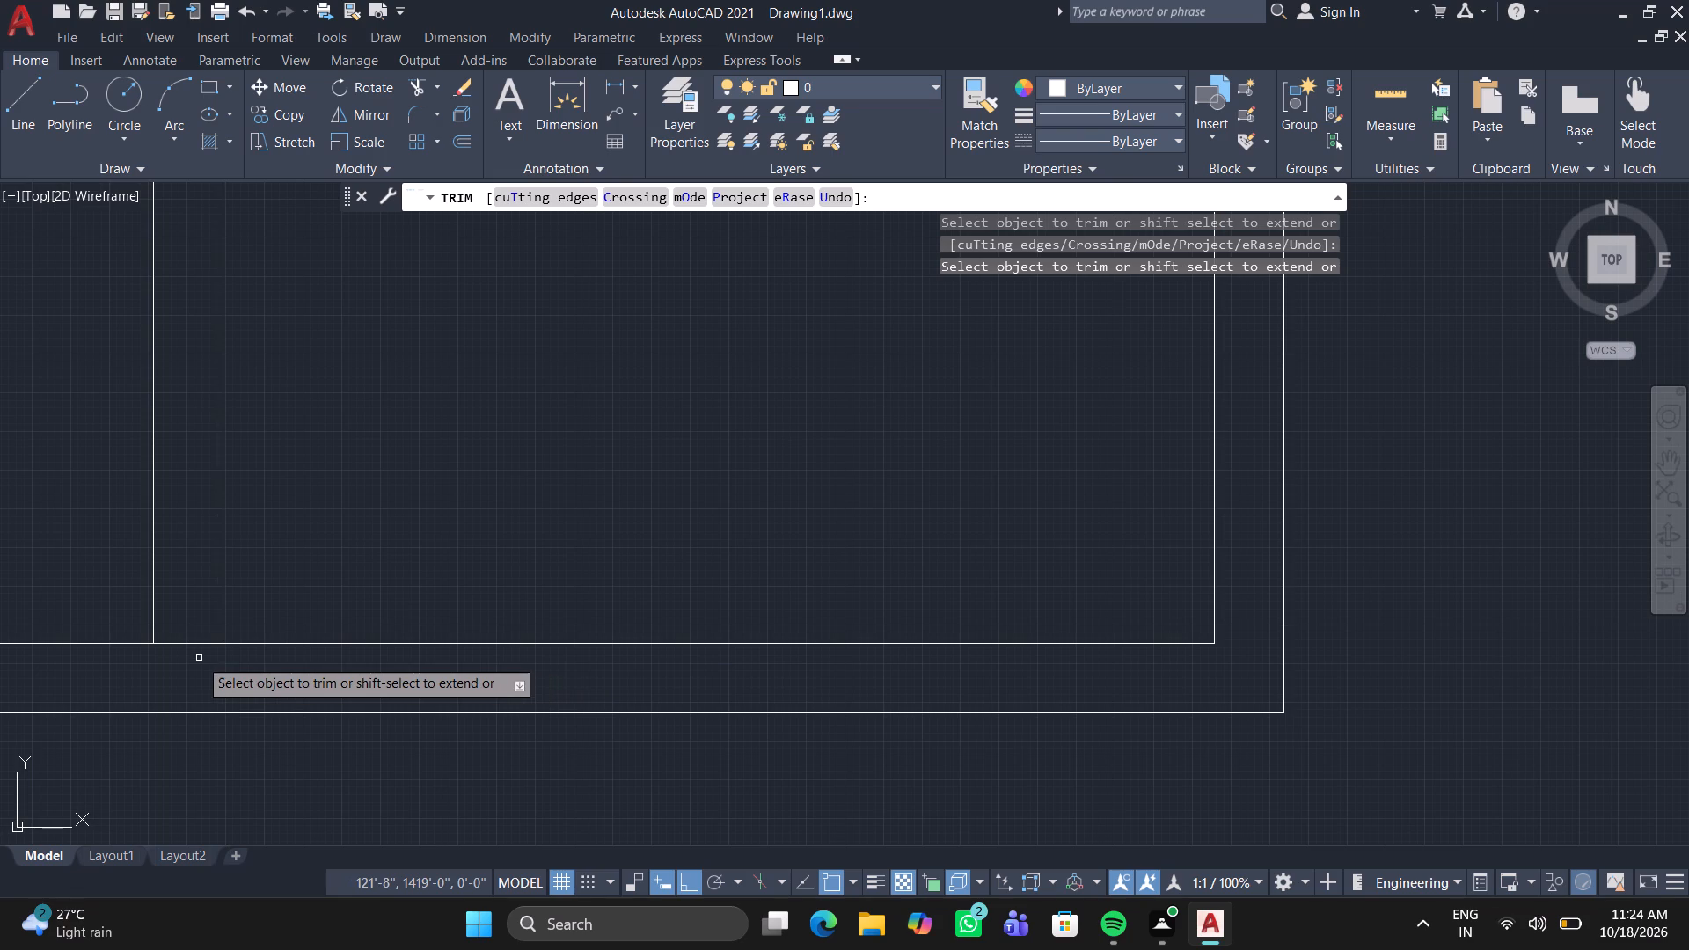
left_click(194, 644)
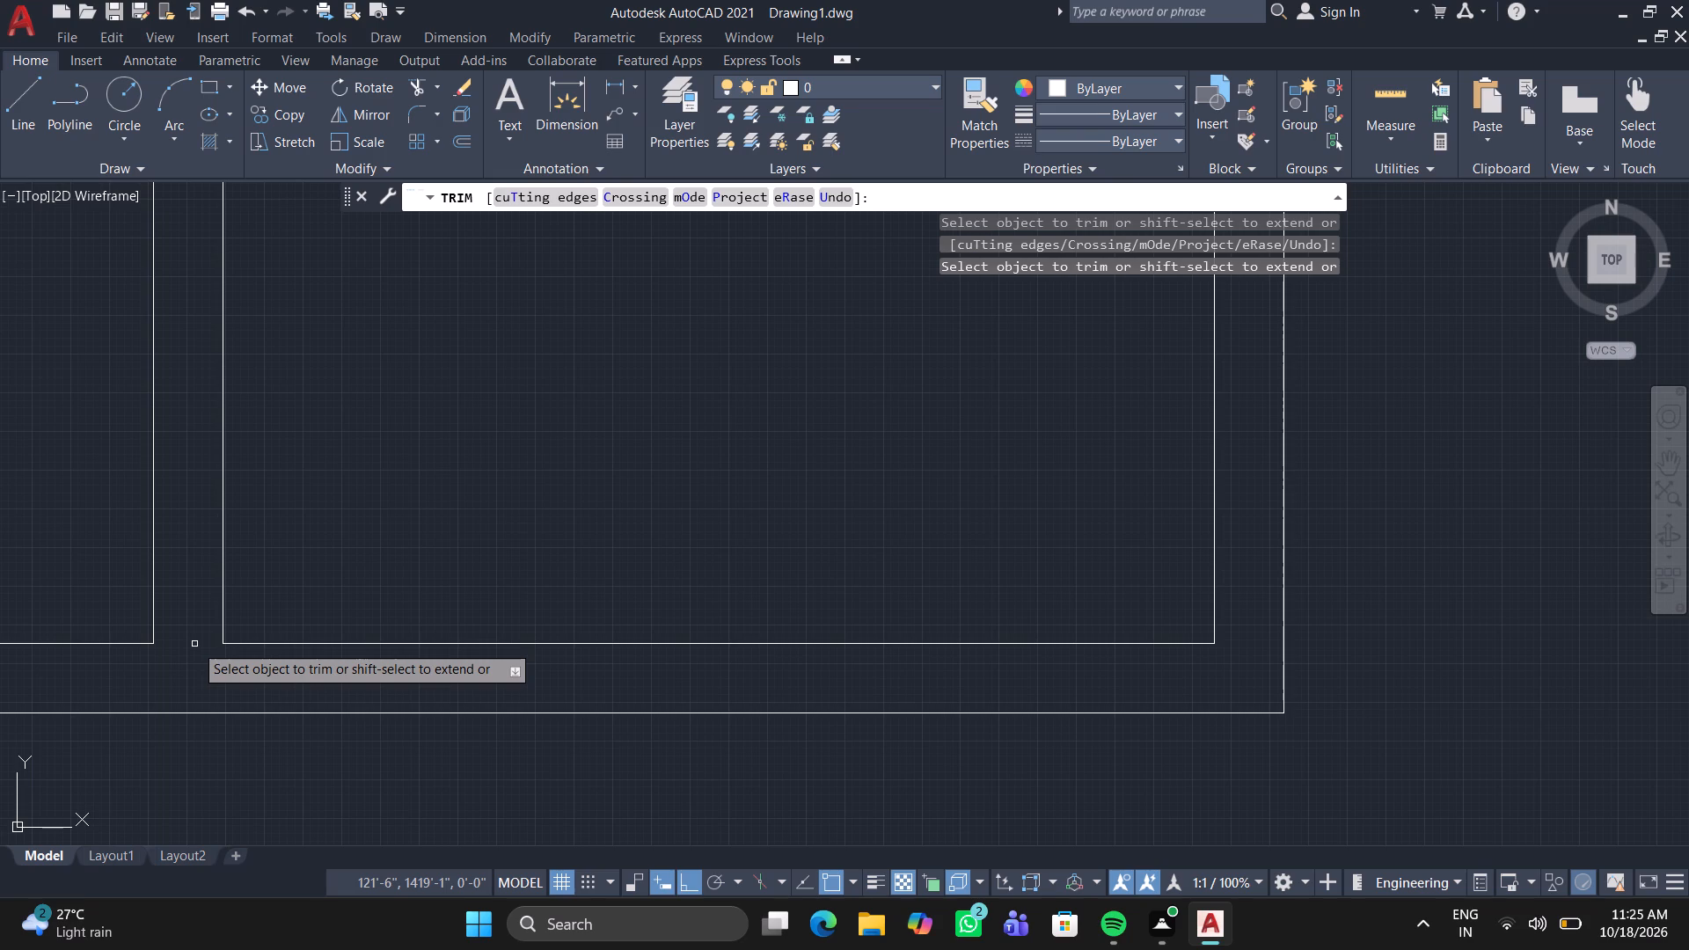
scroll(213, 658, "down", 2)
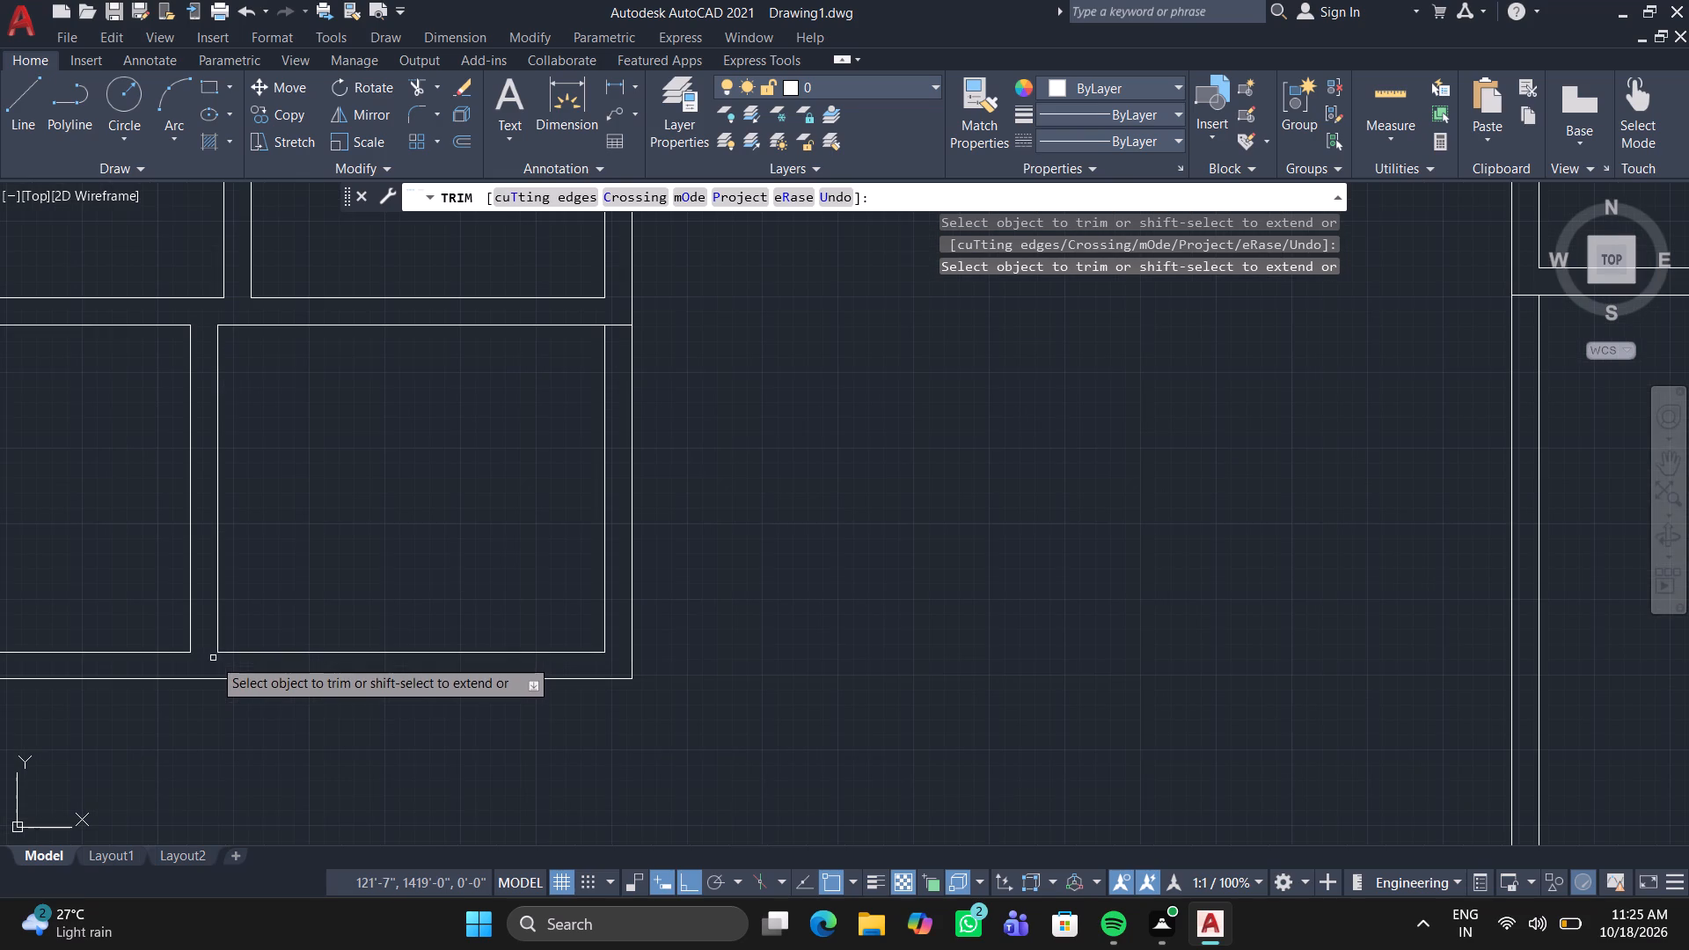
left_click(616, 324)
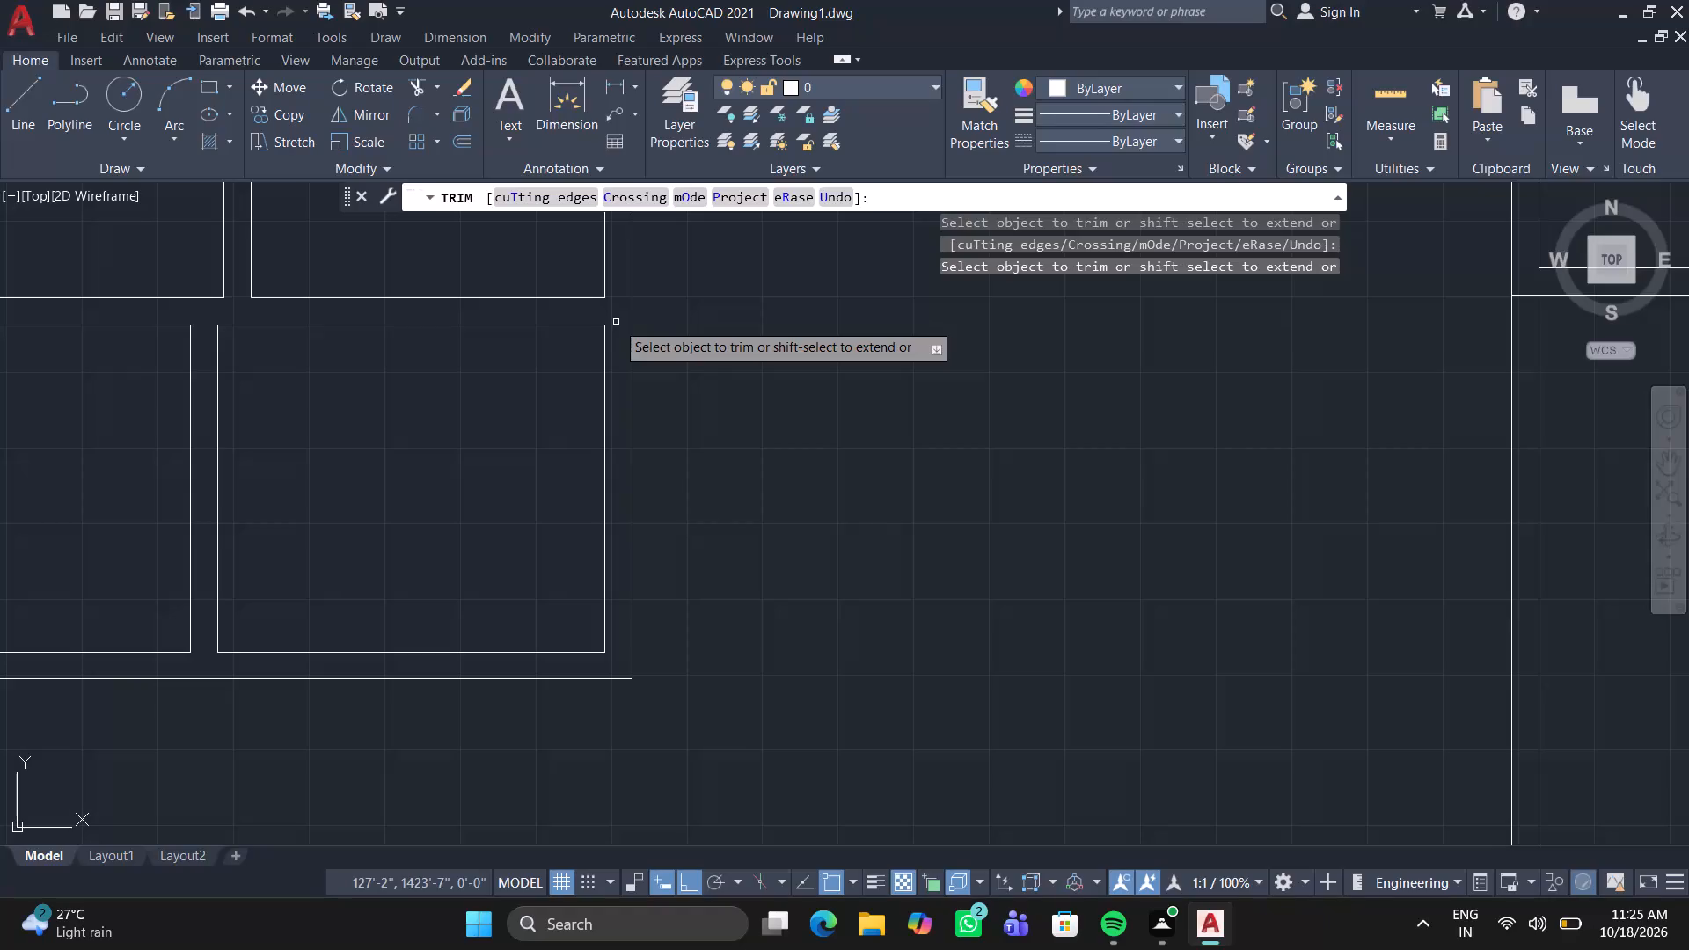
key("Escape")
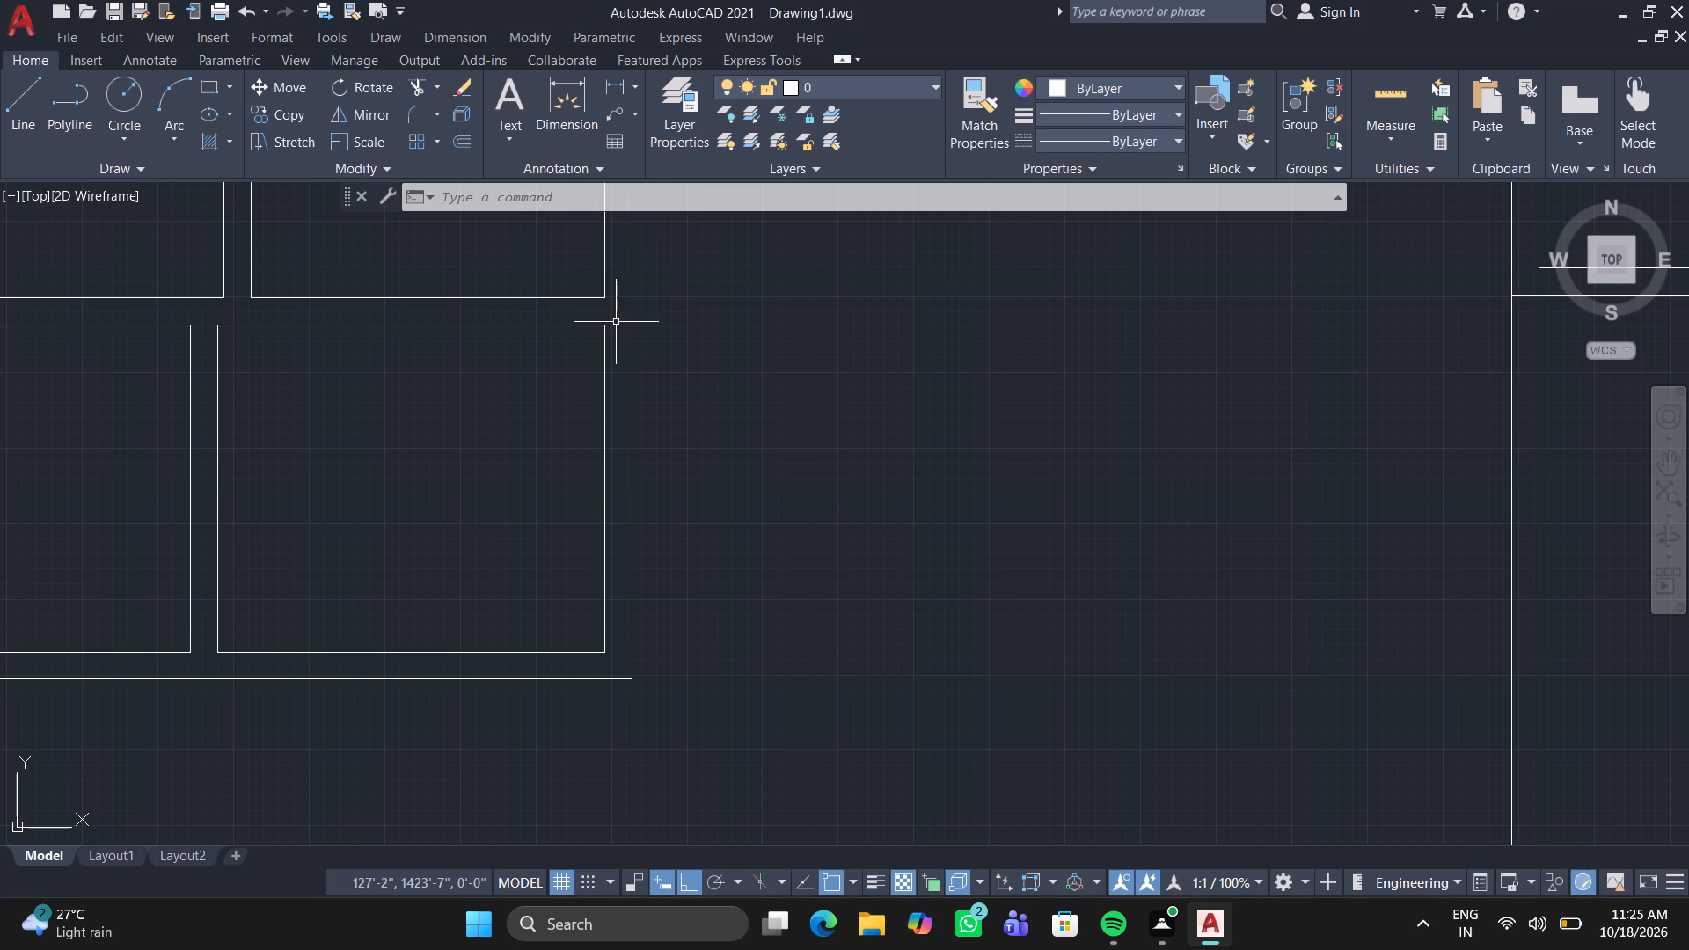
Offset the left outer wall's inner line 10'6" inward, below the two small rooms.
key("o")
key("Return")
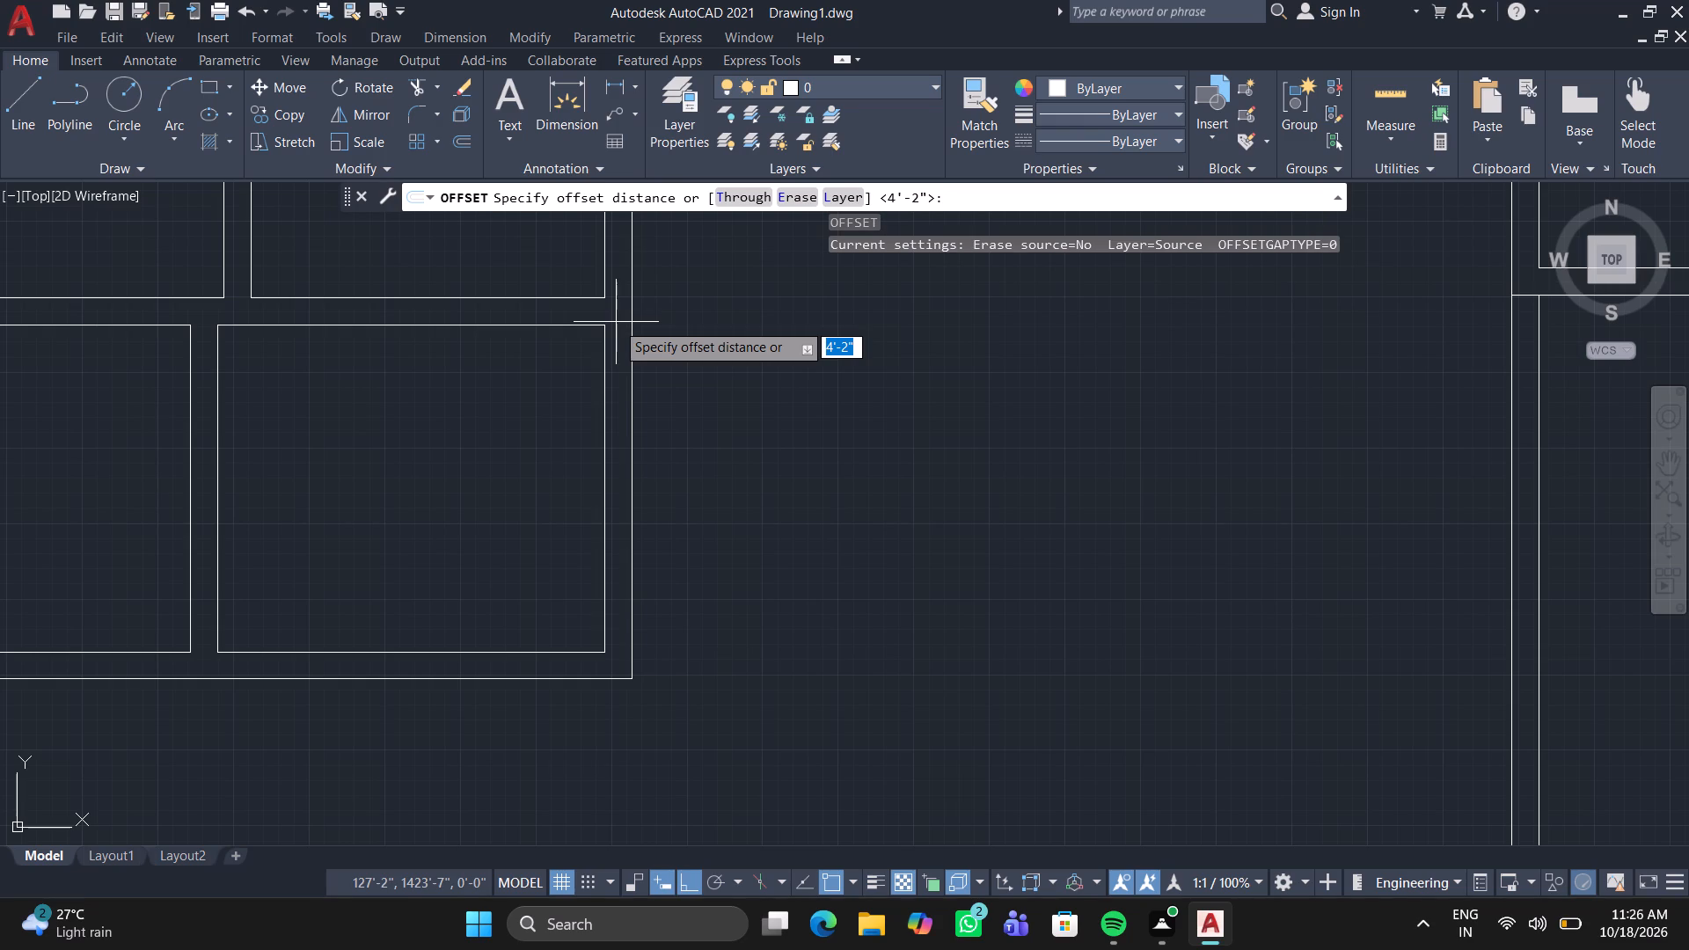
scroll(545, 386, "down", 3)
scroll(539, 398, "up", 1)
middle_click_drag(445, 608, 457, 600)
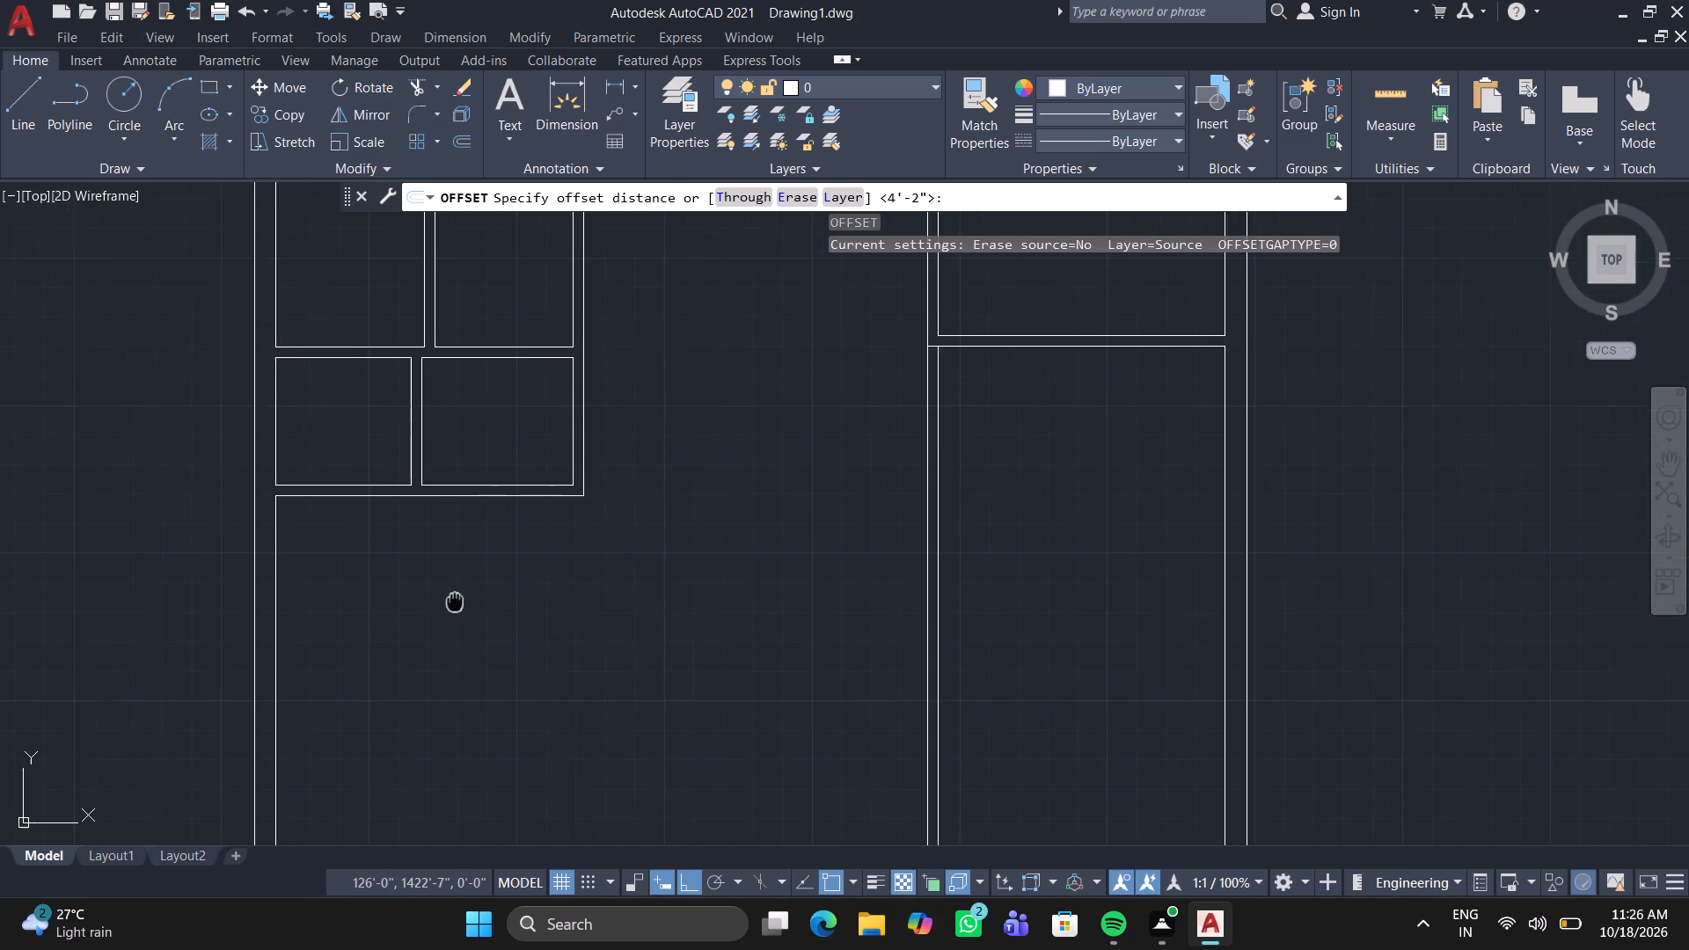
middle_click_drag(457, 600, 611, 531)
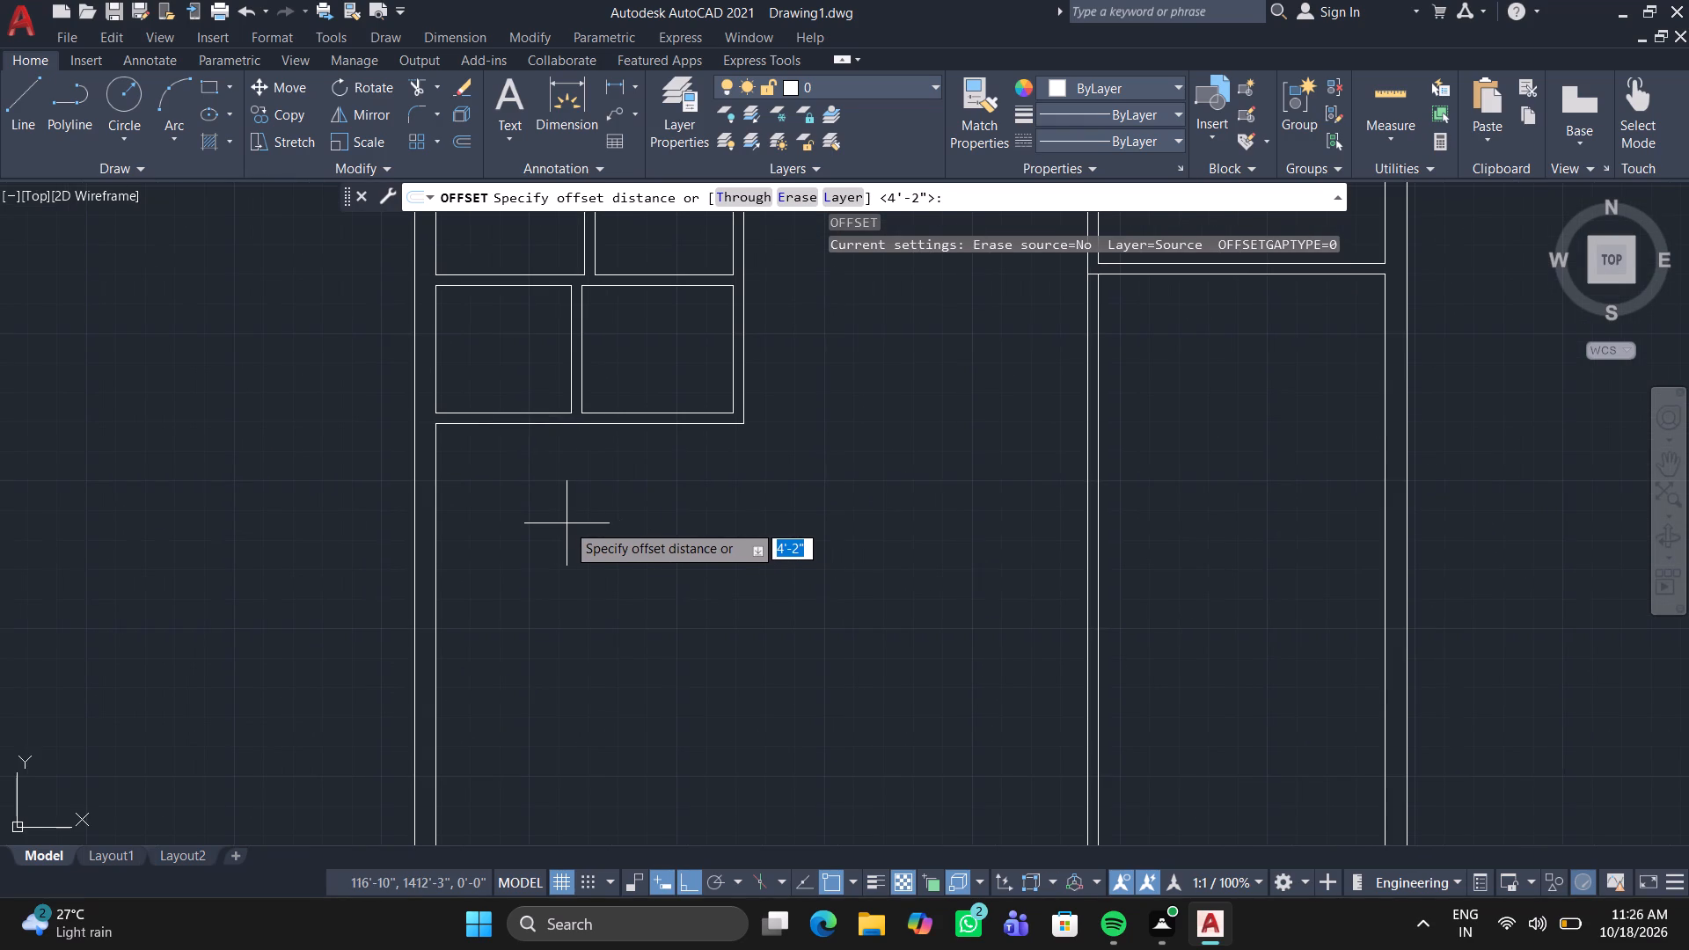
type("10'")
type("6\"")
key("Return")
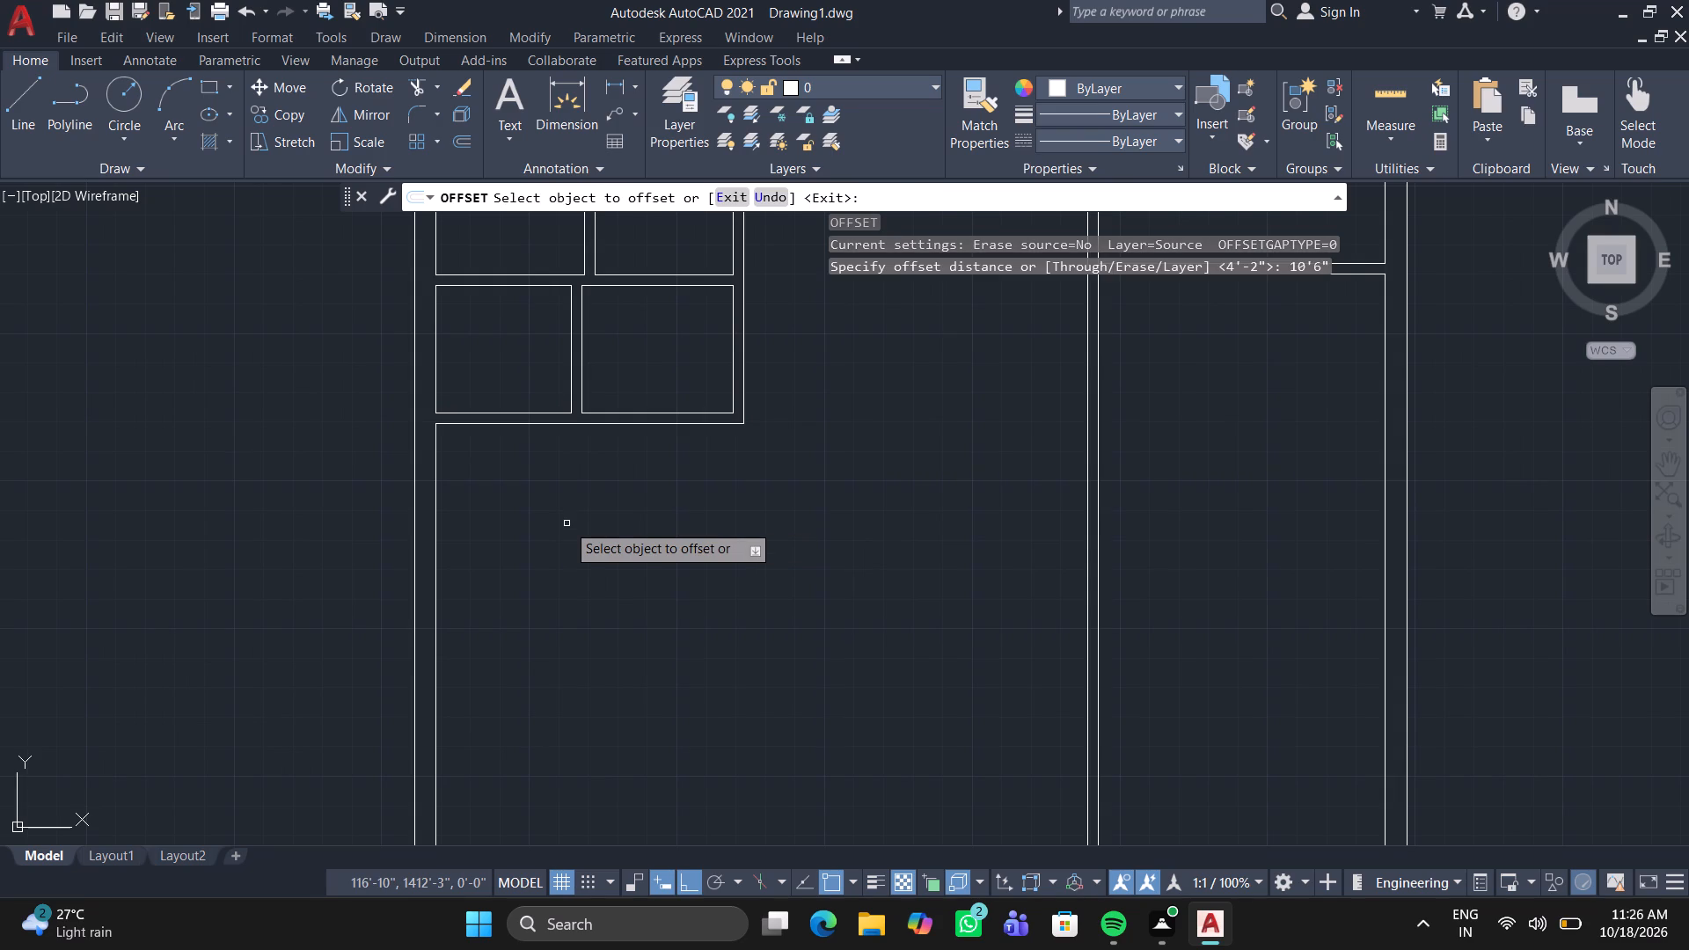
left_click(435, 540)
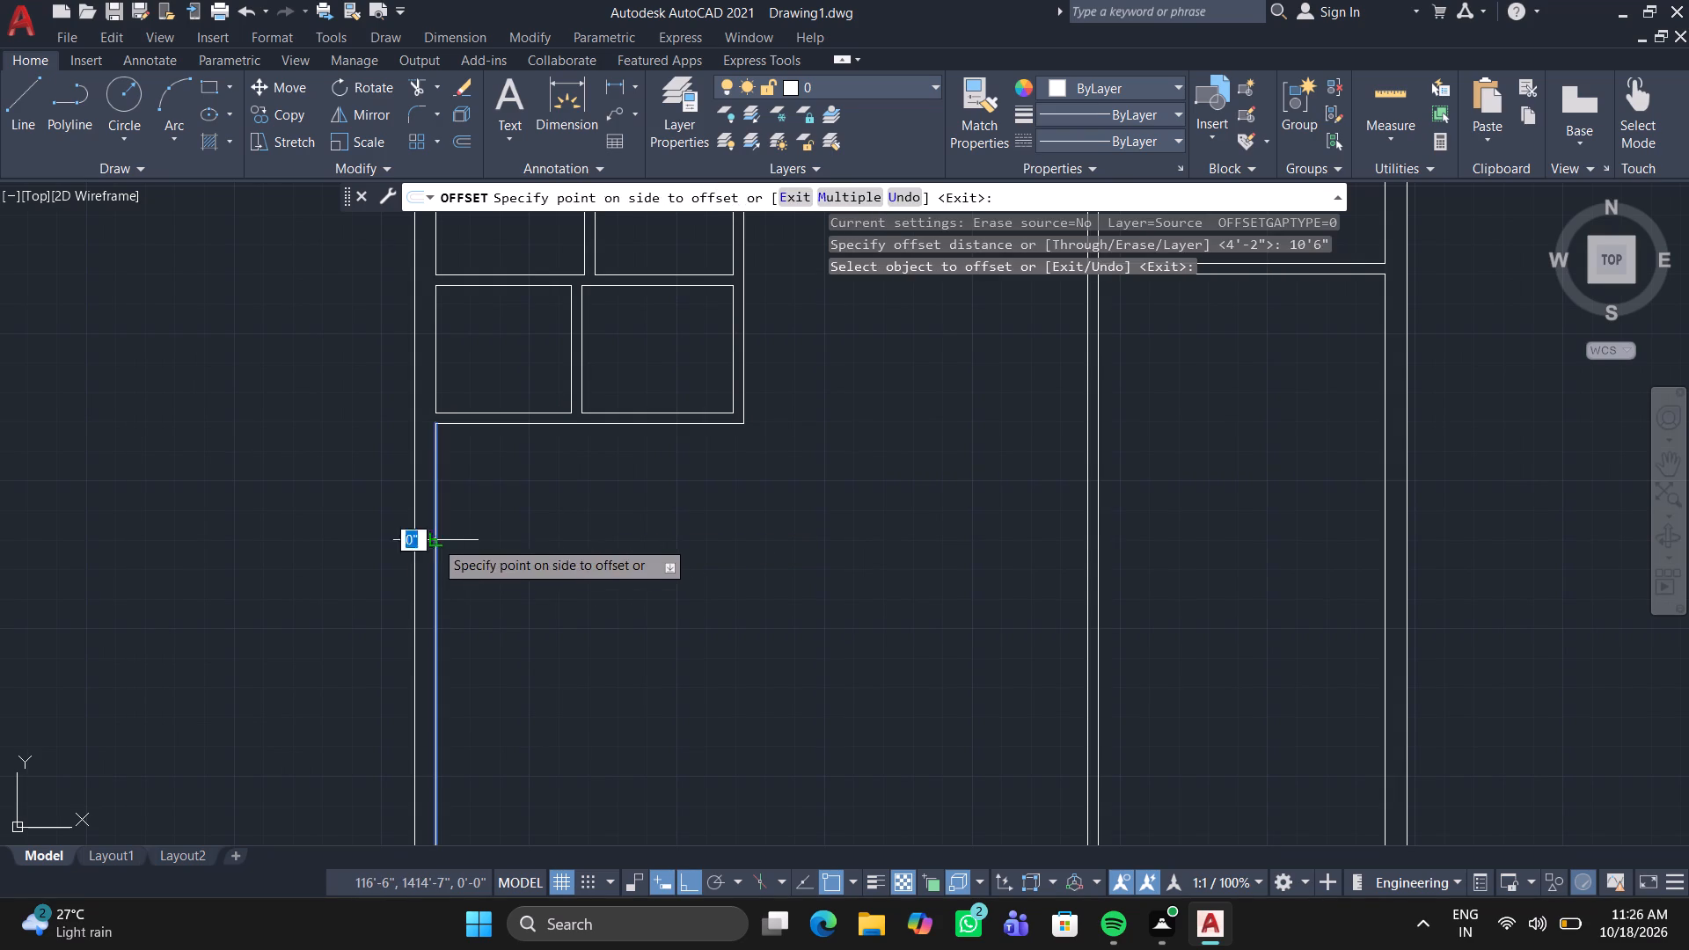
left_click(540, 554)
key("space")
key("space")
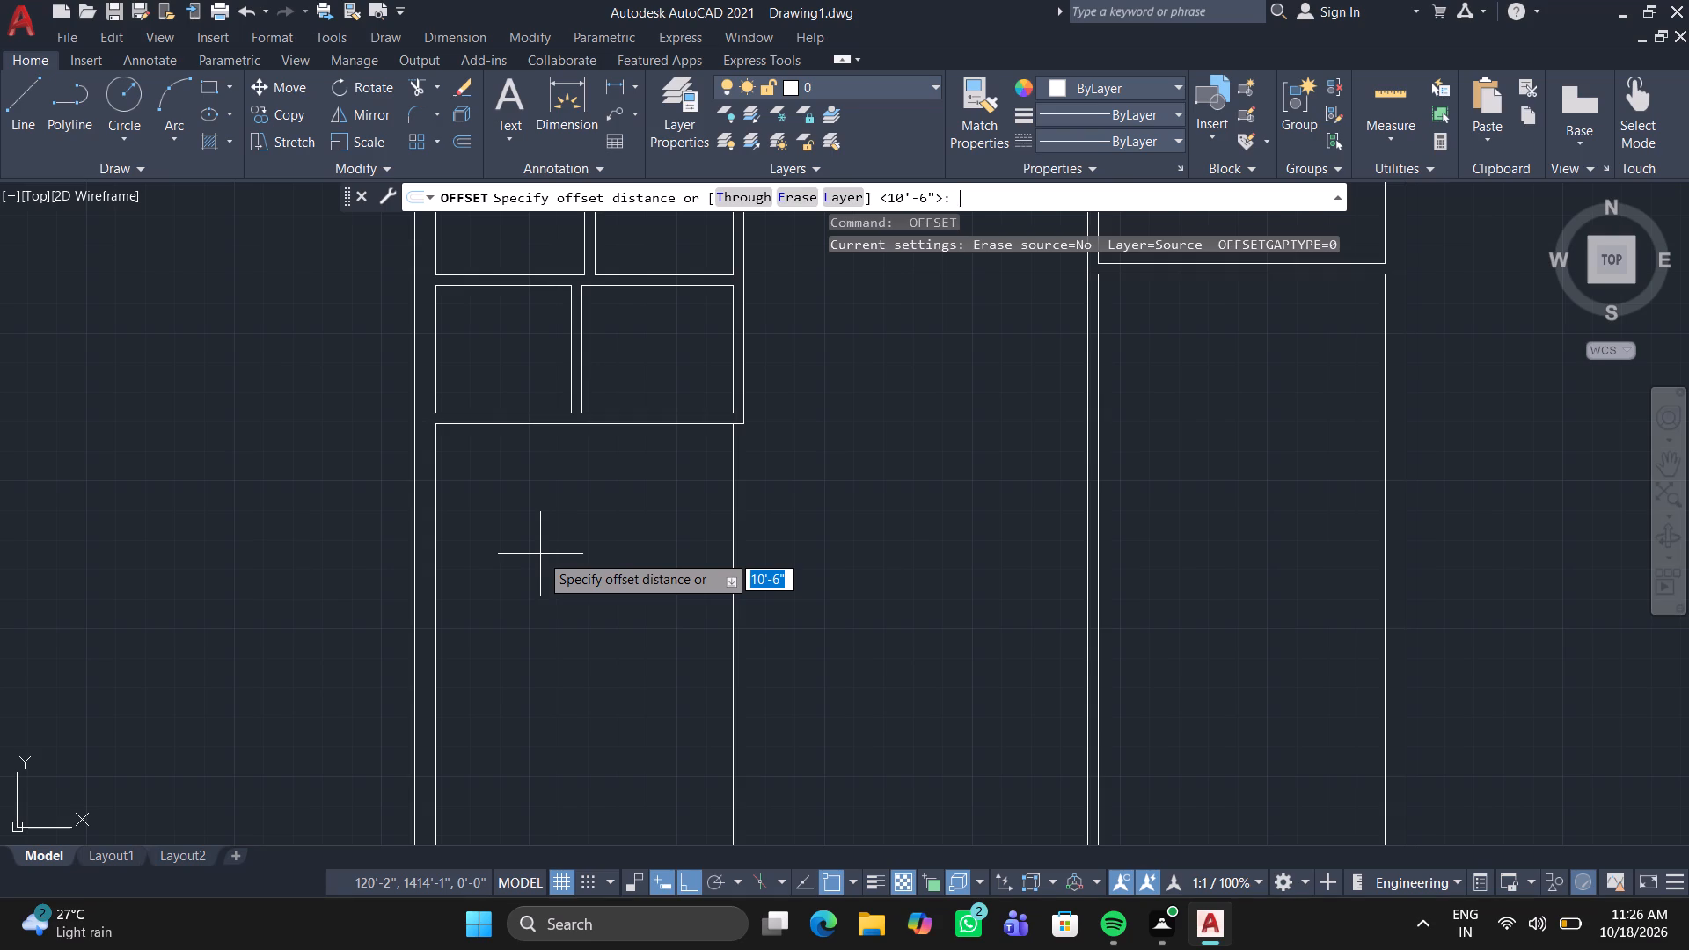
key("Escape")
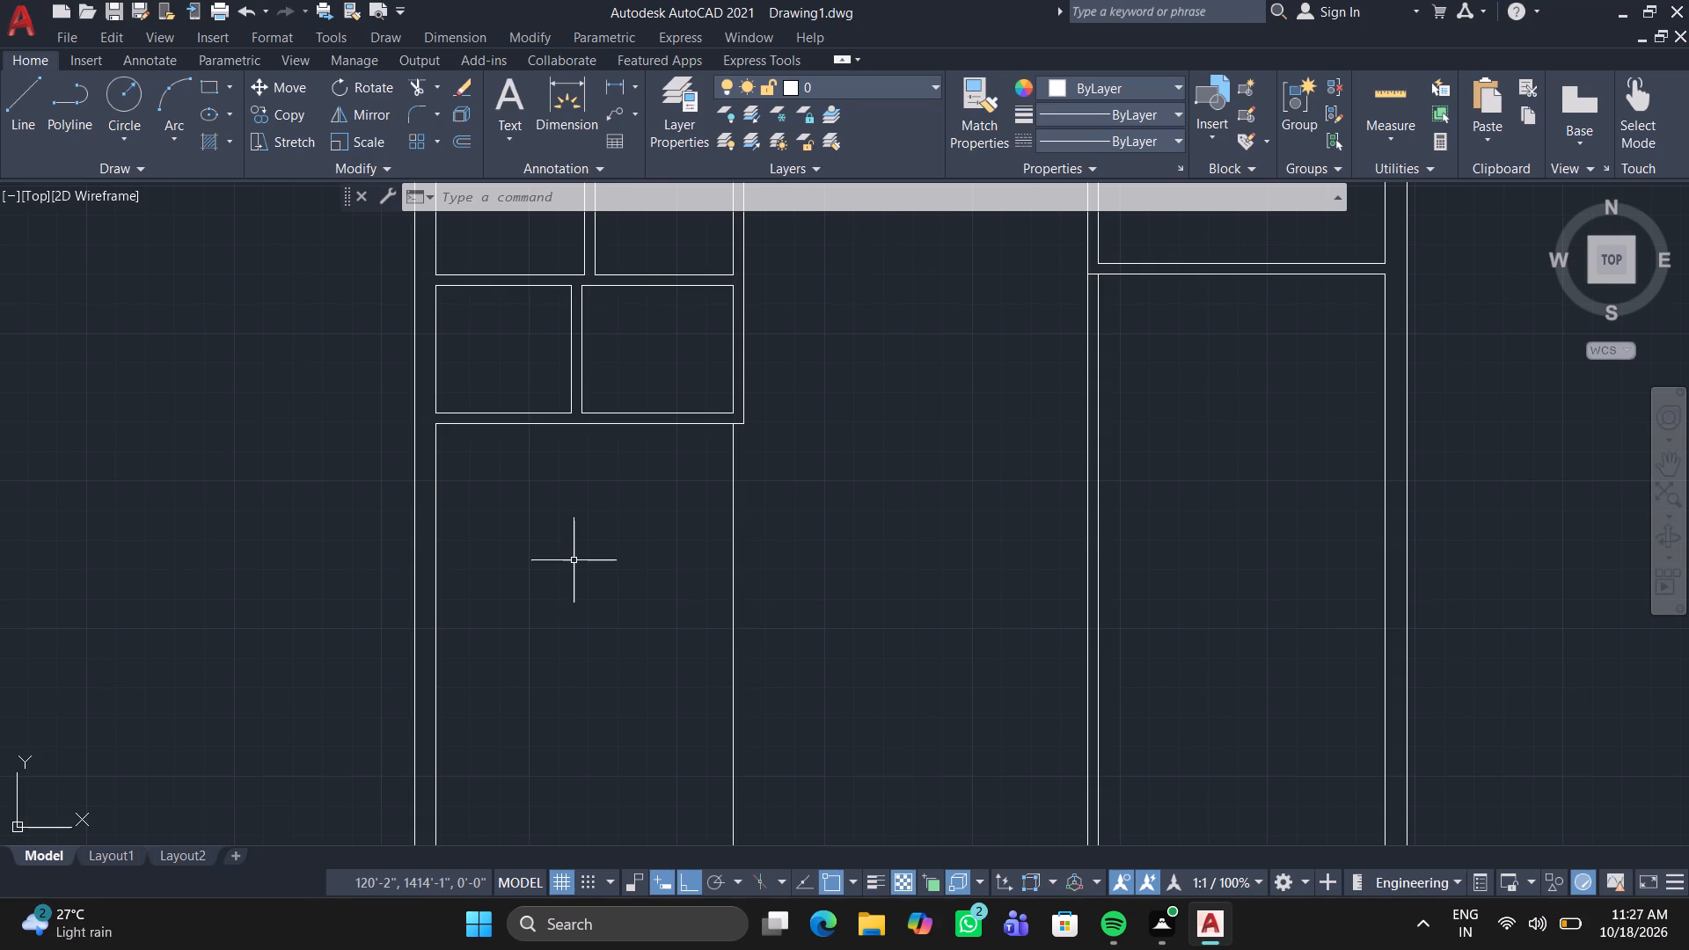
Offset the new vertical line 4.5" to the right to form an interior wall.
key("o")
key("Return")
type("4.5\"")
key("Return")
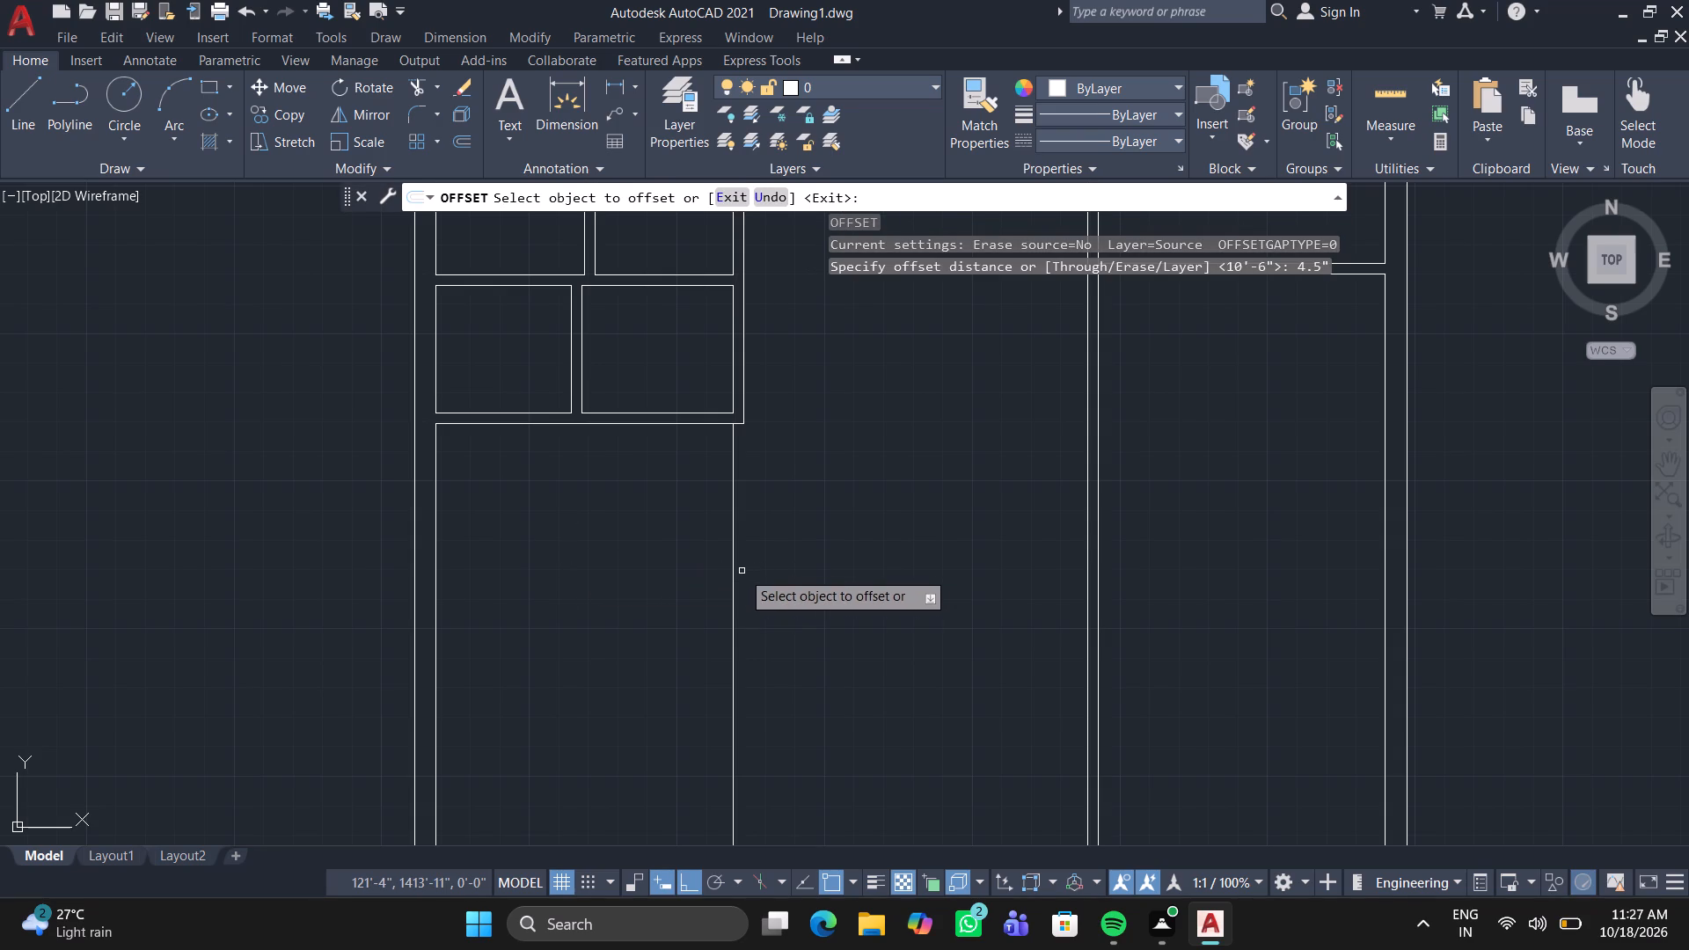
left_click(738, 574)
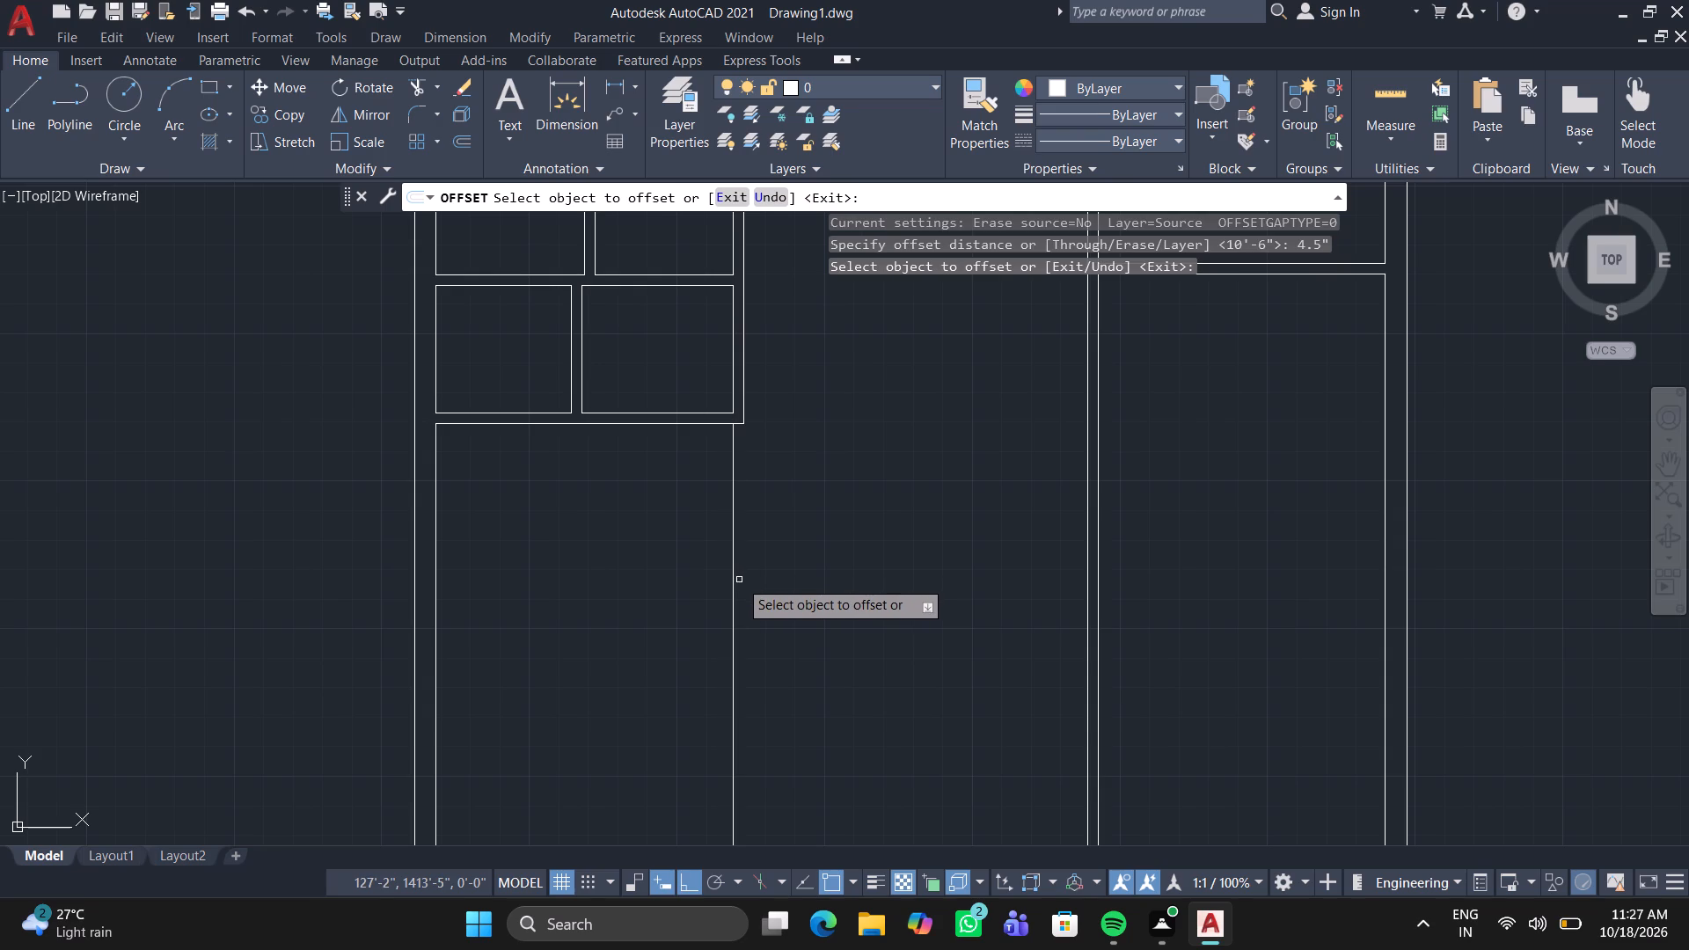
left_click(733, 584)
left_click(770, 587)
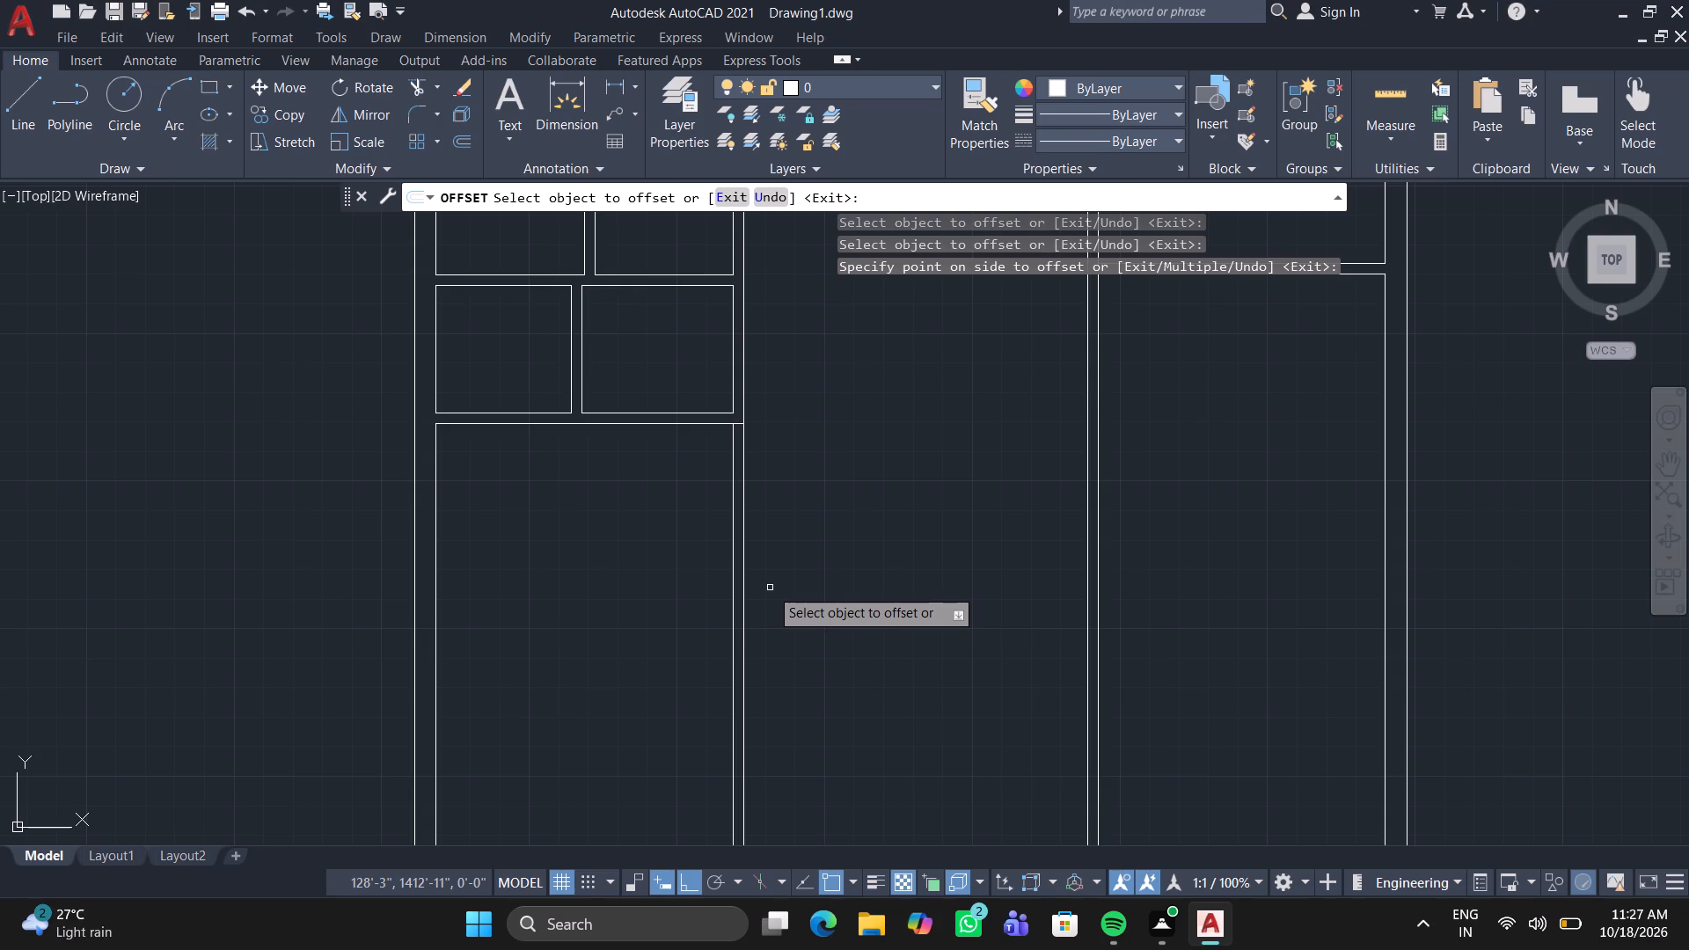
key("space")
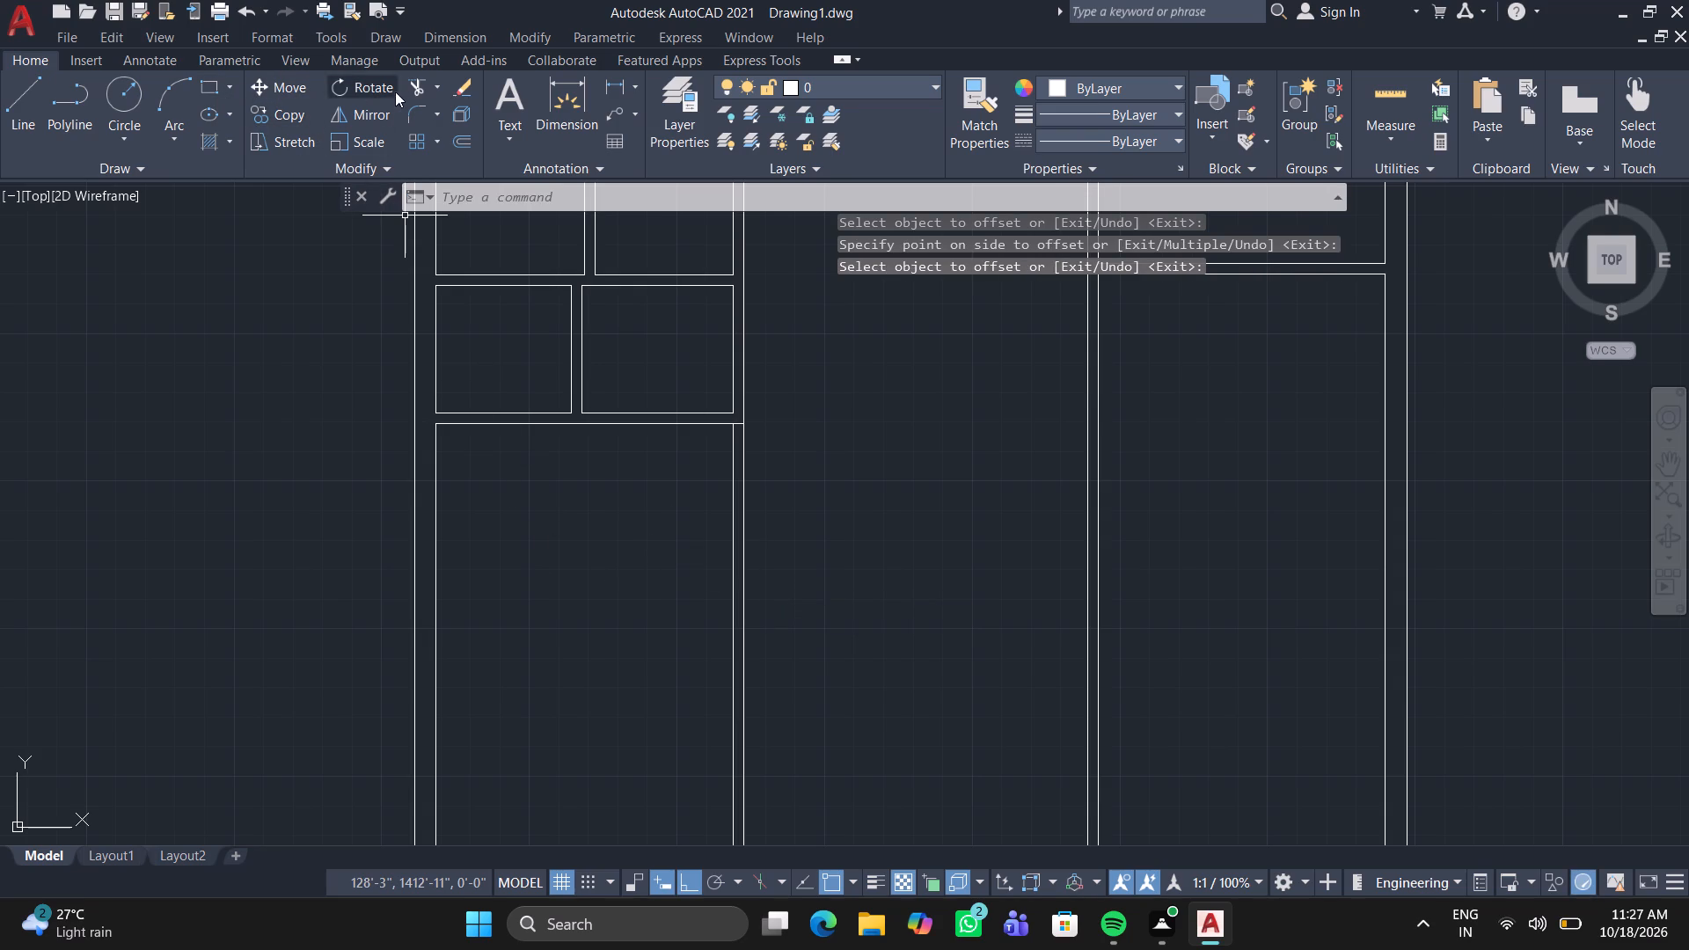
Offset both segments of the wall line directly below the two smallest rooms 6'3" downward.
left_click(457, 135)
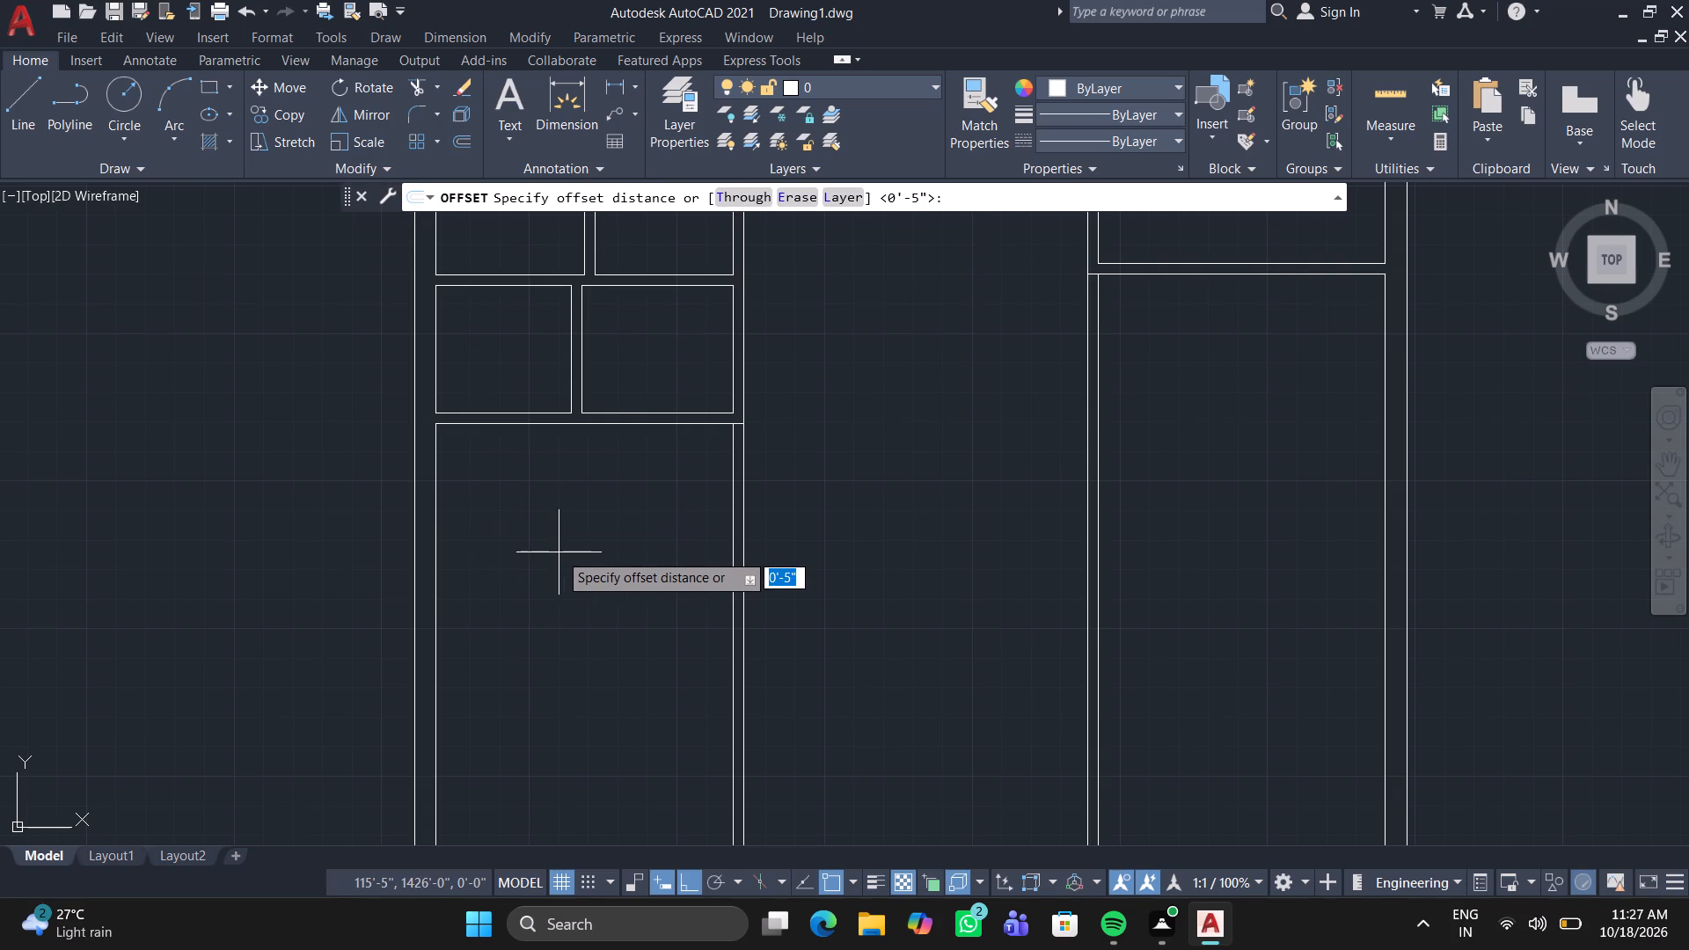
type("6'")
type("3\"")
key("Return")
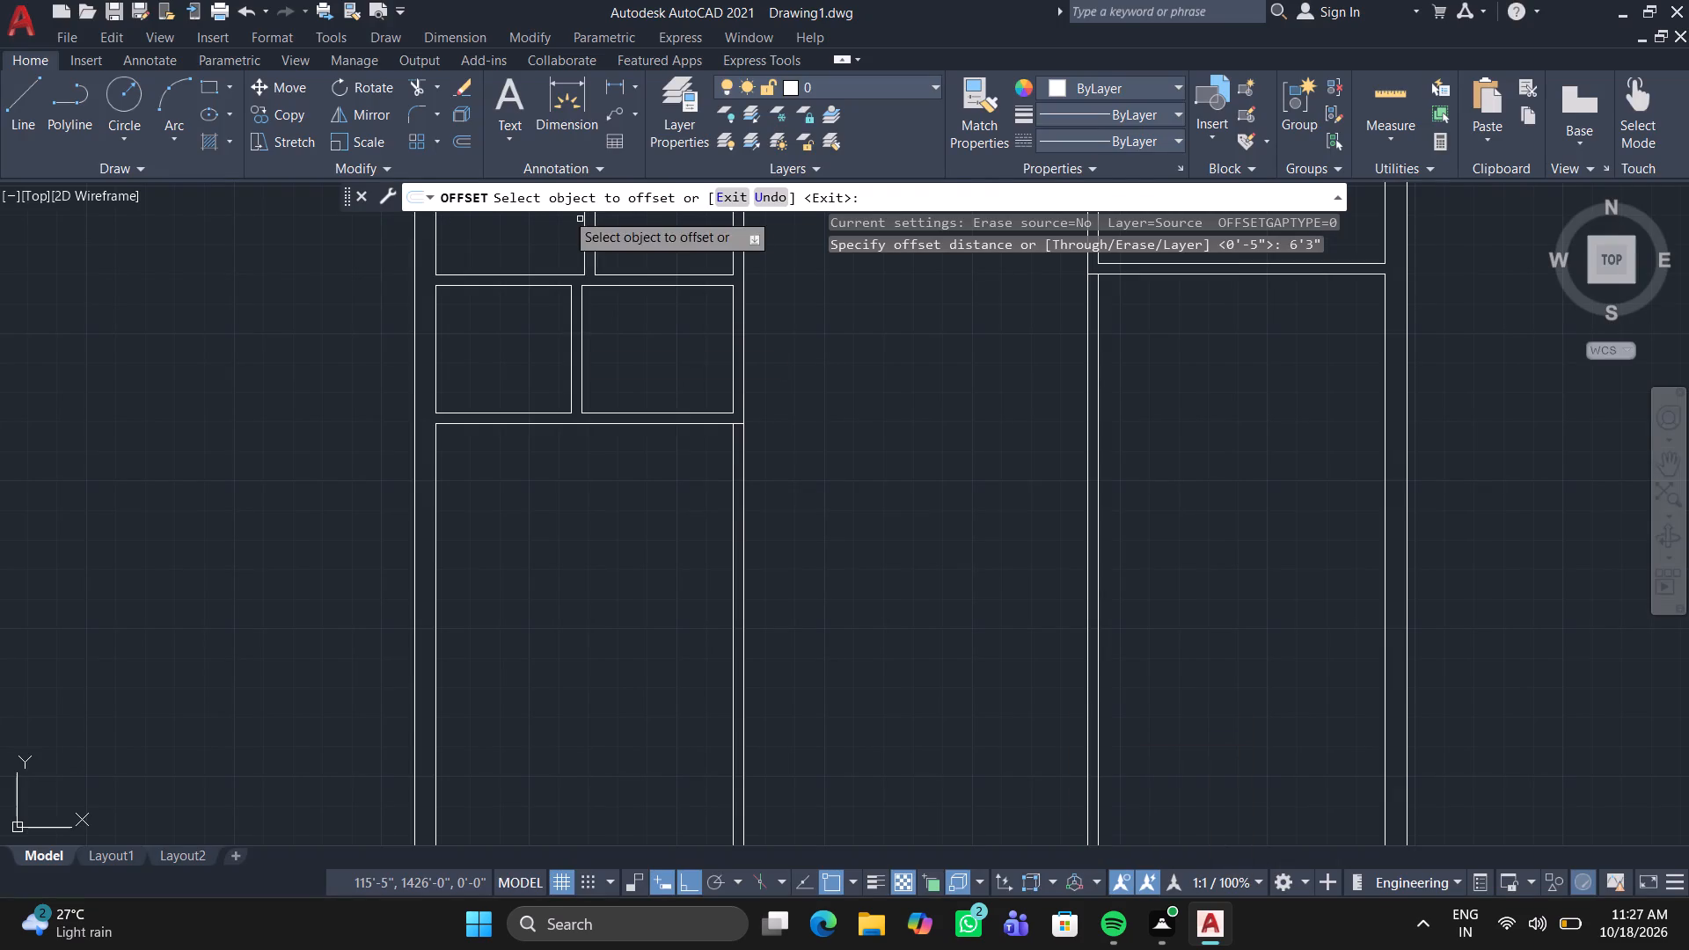
left_click(614, 422)
left_click(624, 608)
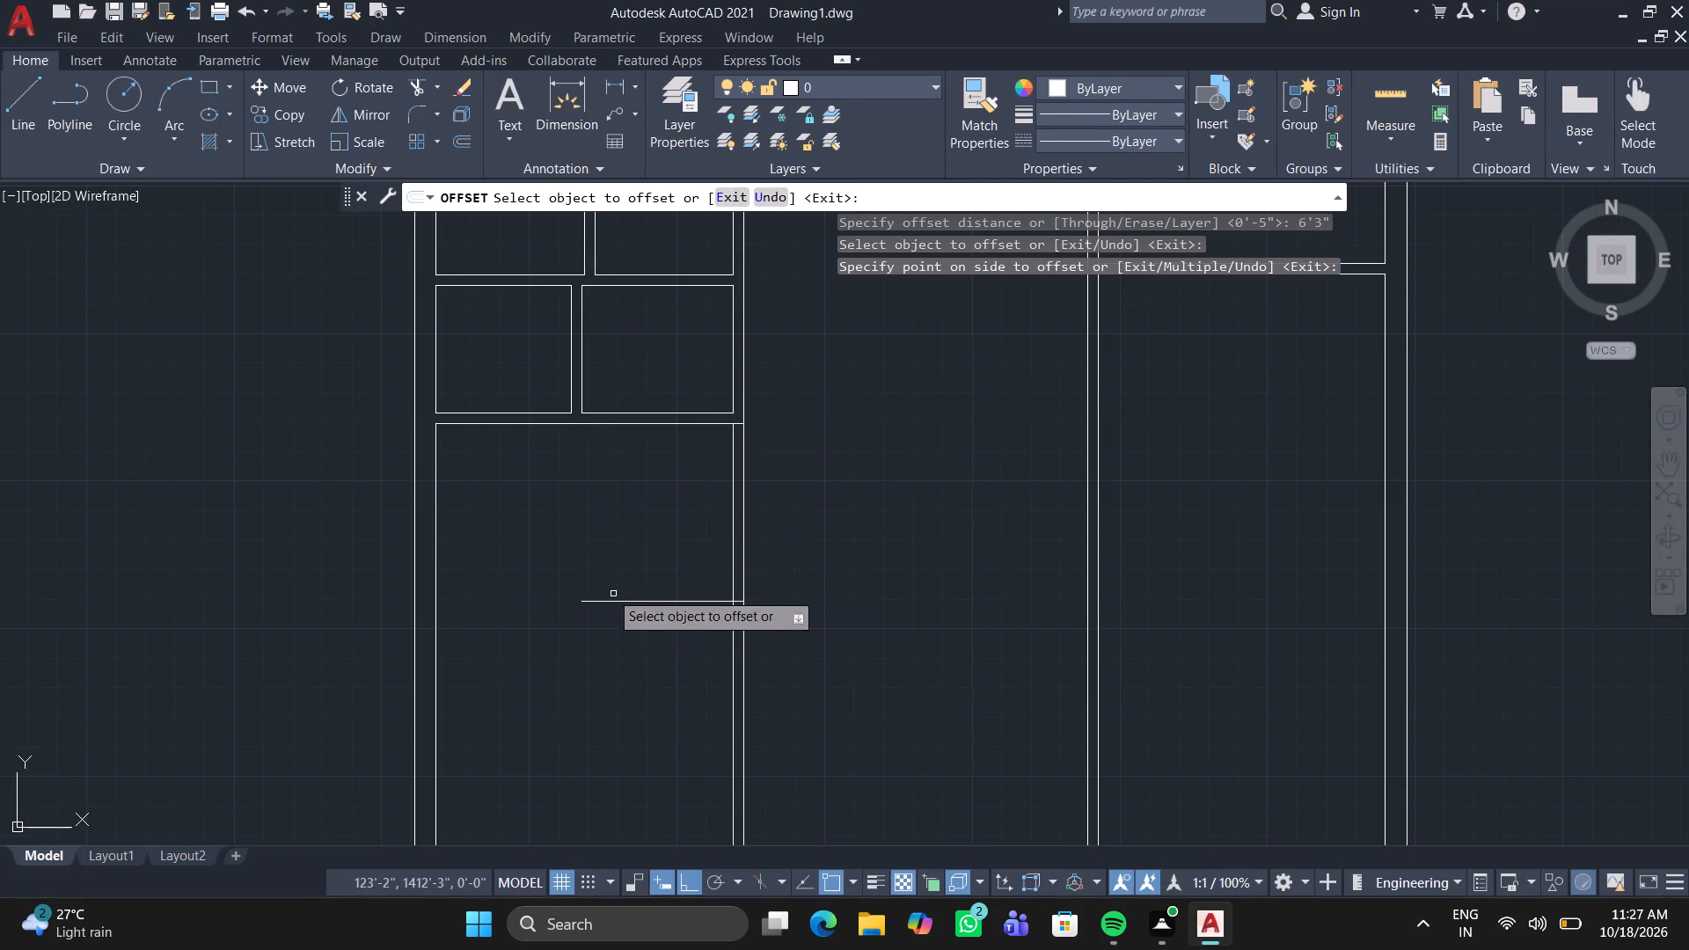
left_click(522, 425)
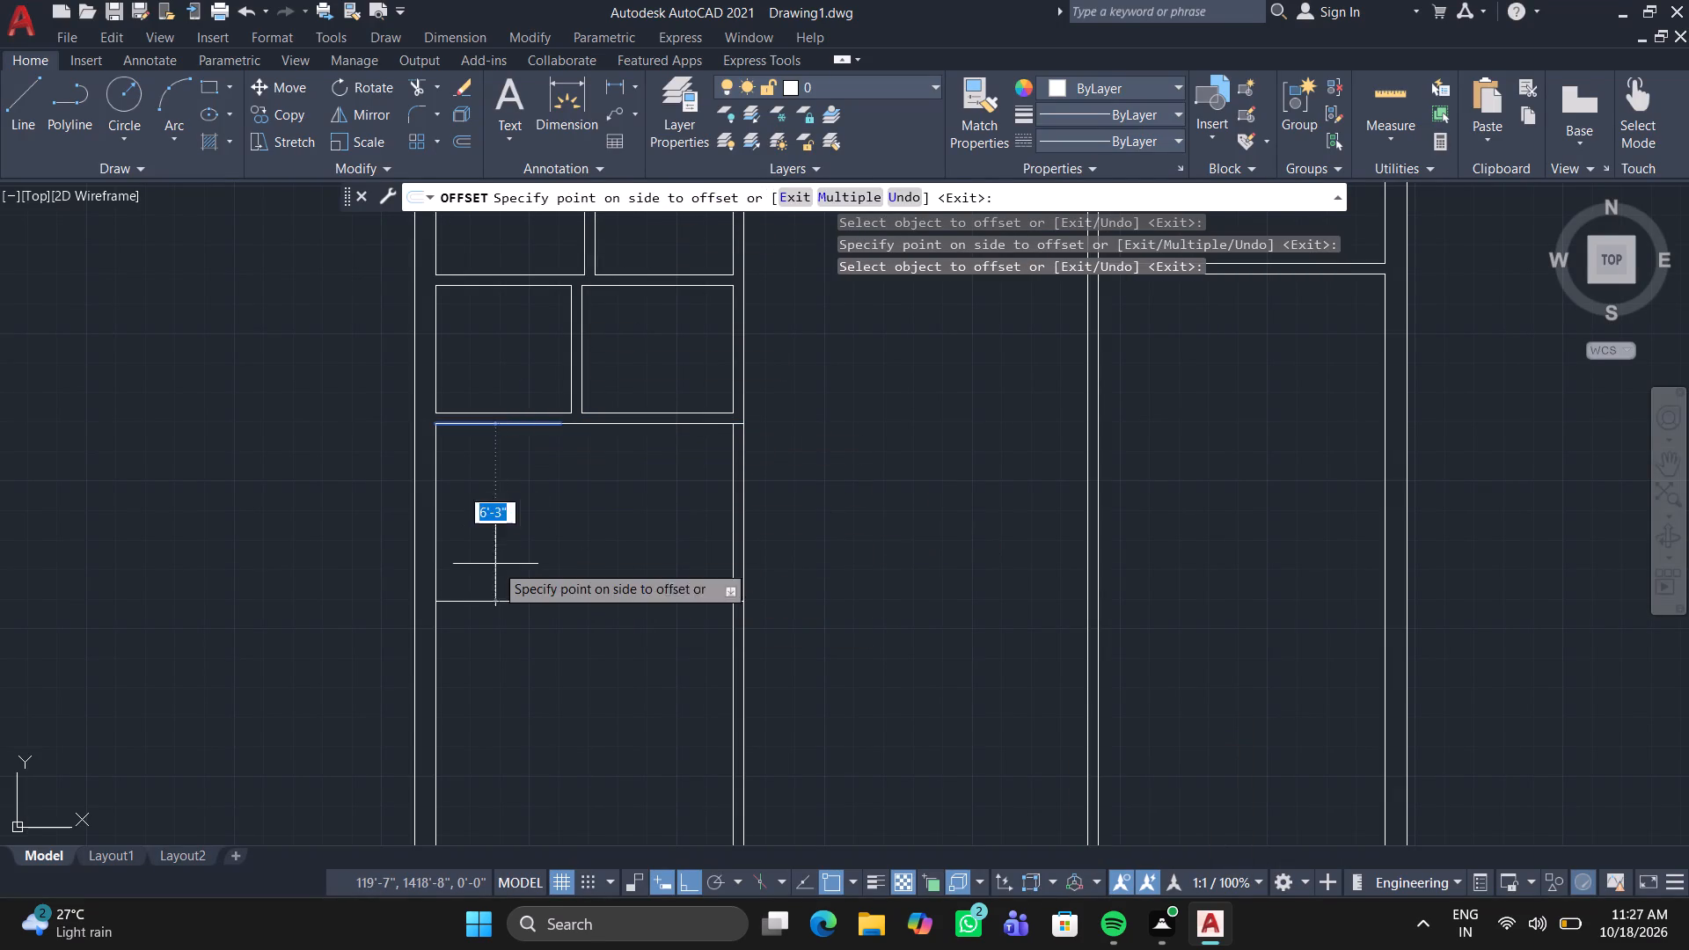
left_click(495, 566)
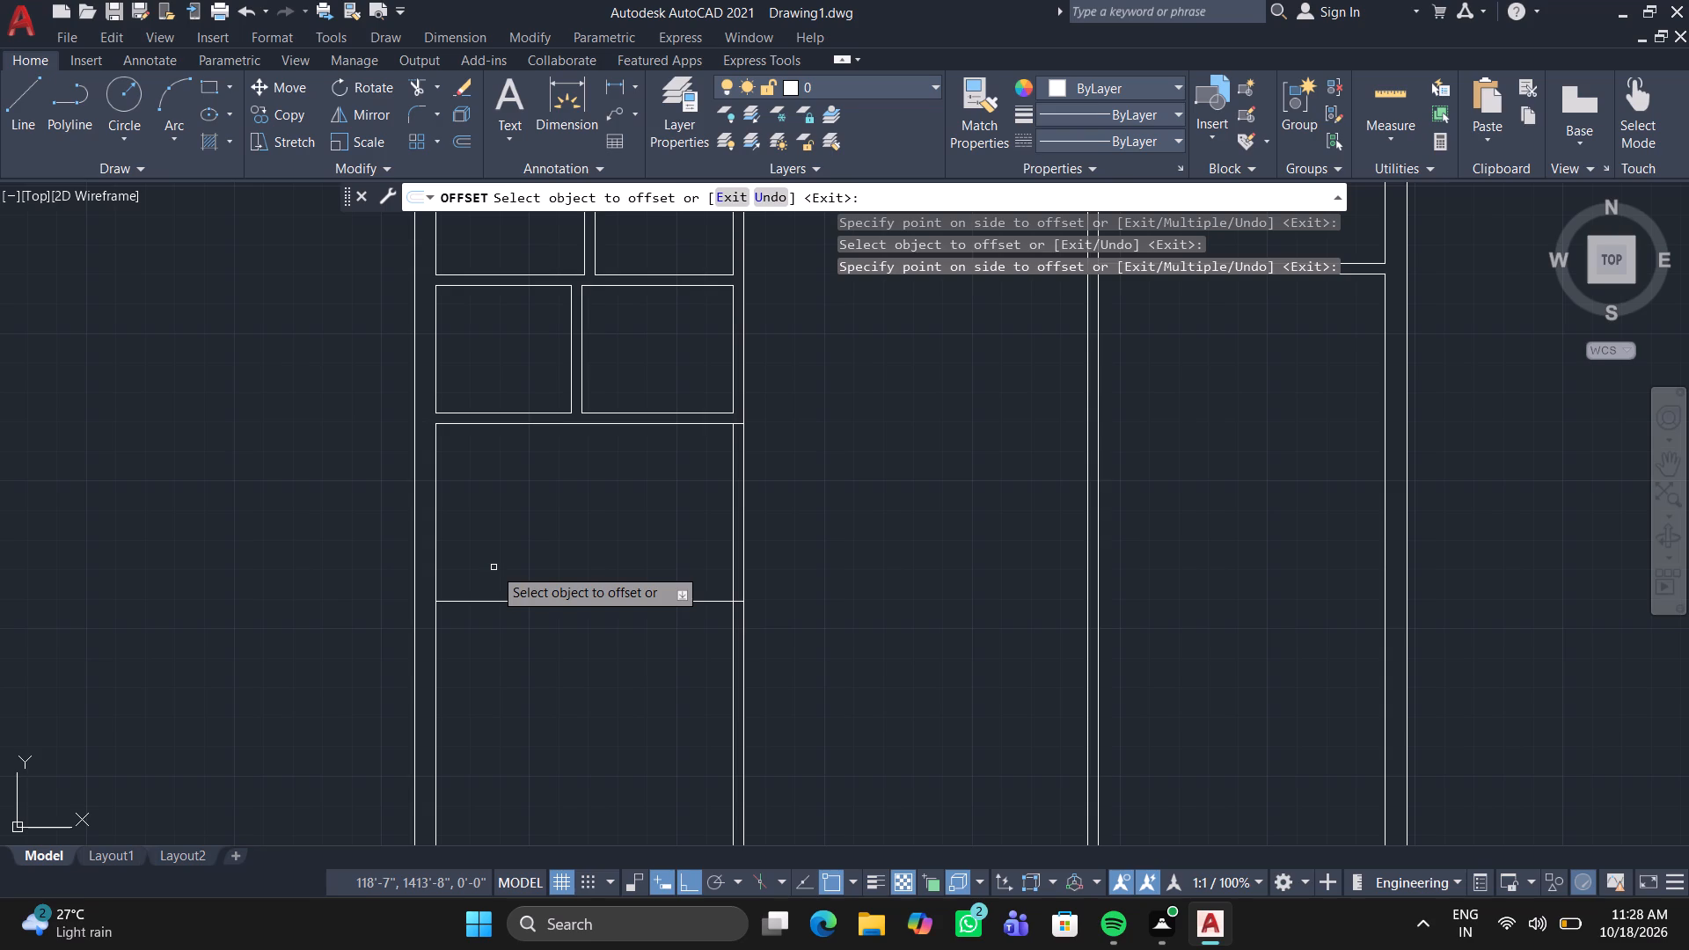
key("Escape")
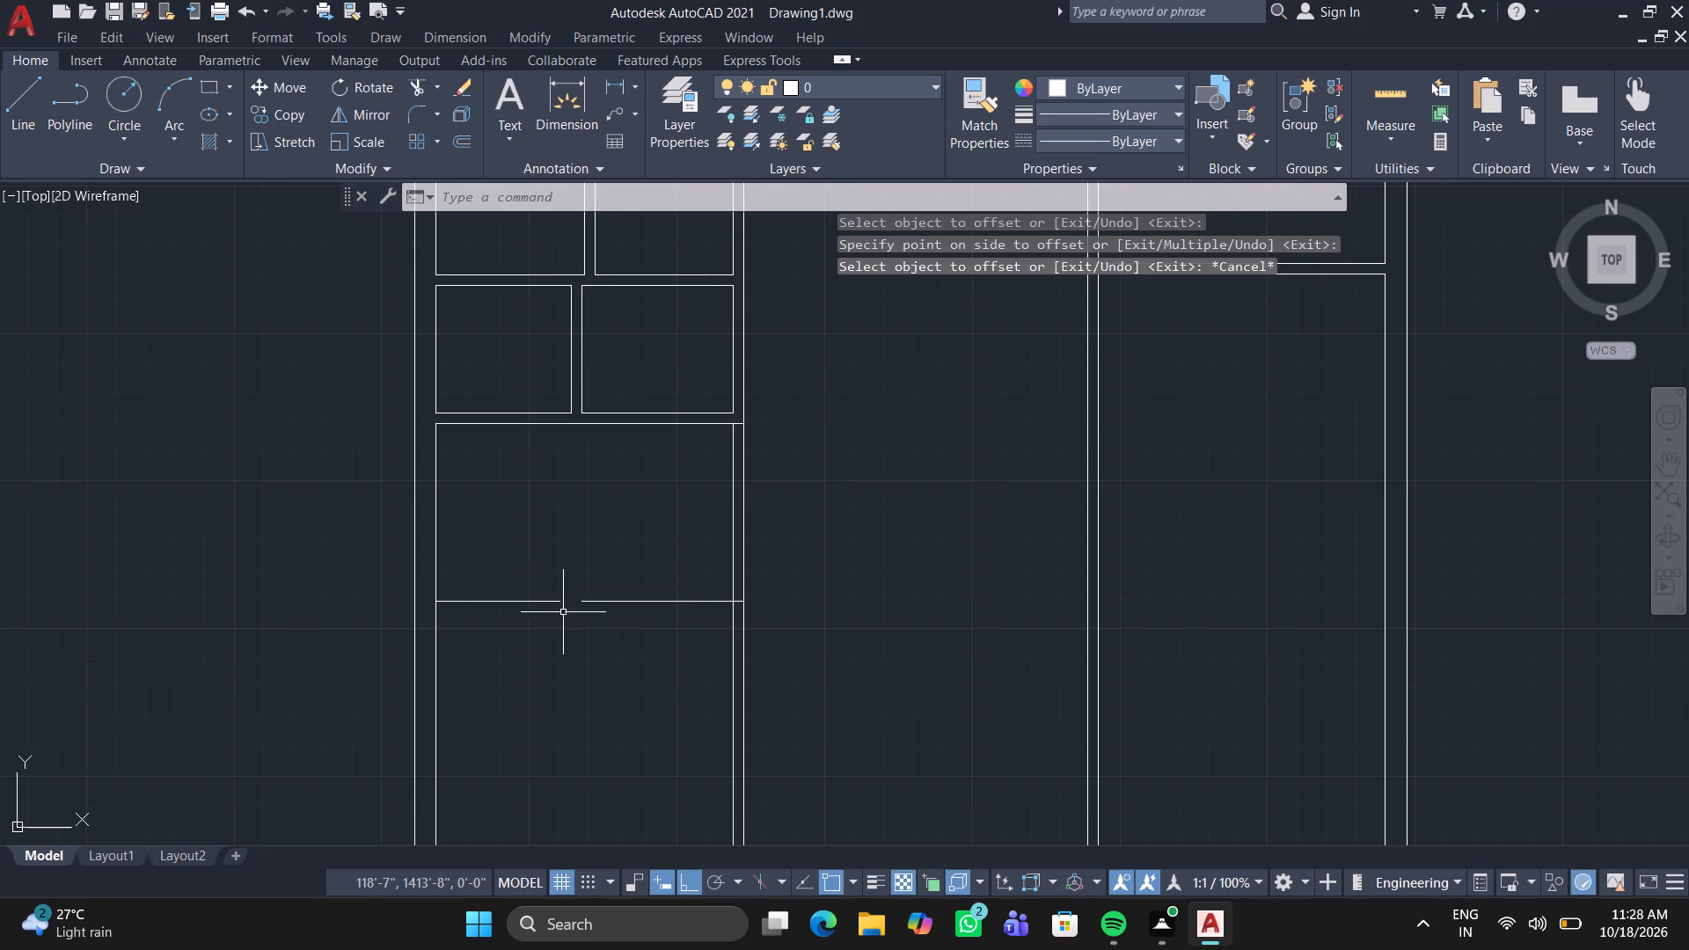
Stretch the end of the new horizontal line's left segment to meet the right segment, closing the gap.
left_click(556, 602)
left_click(556, 602)
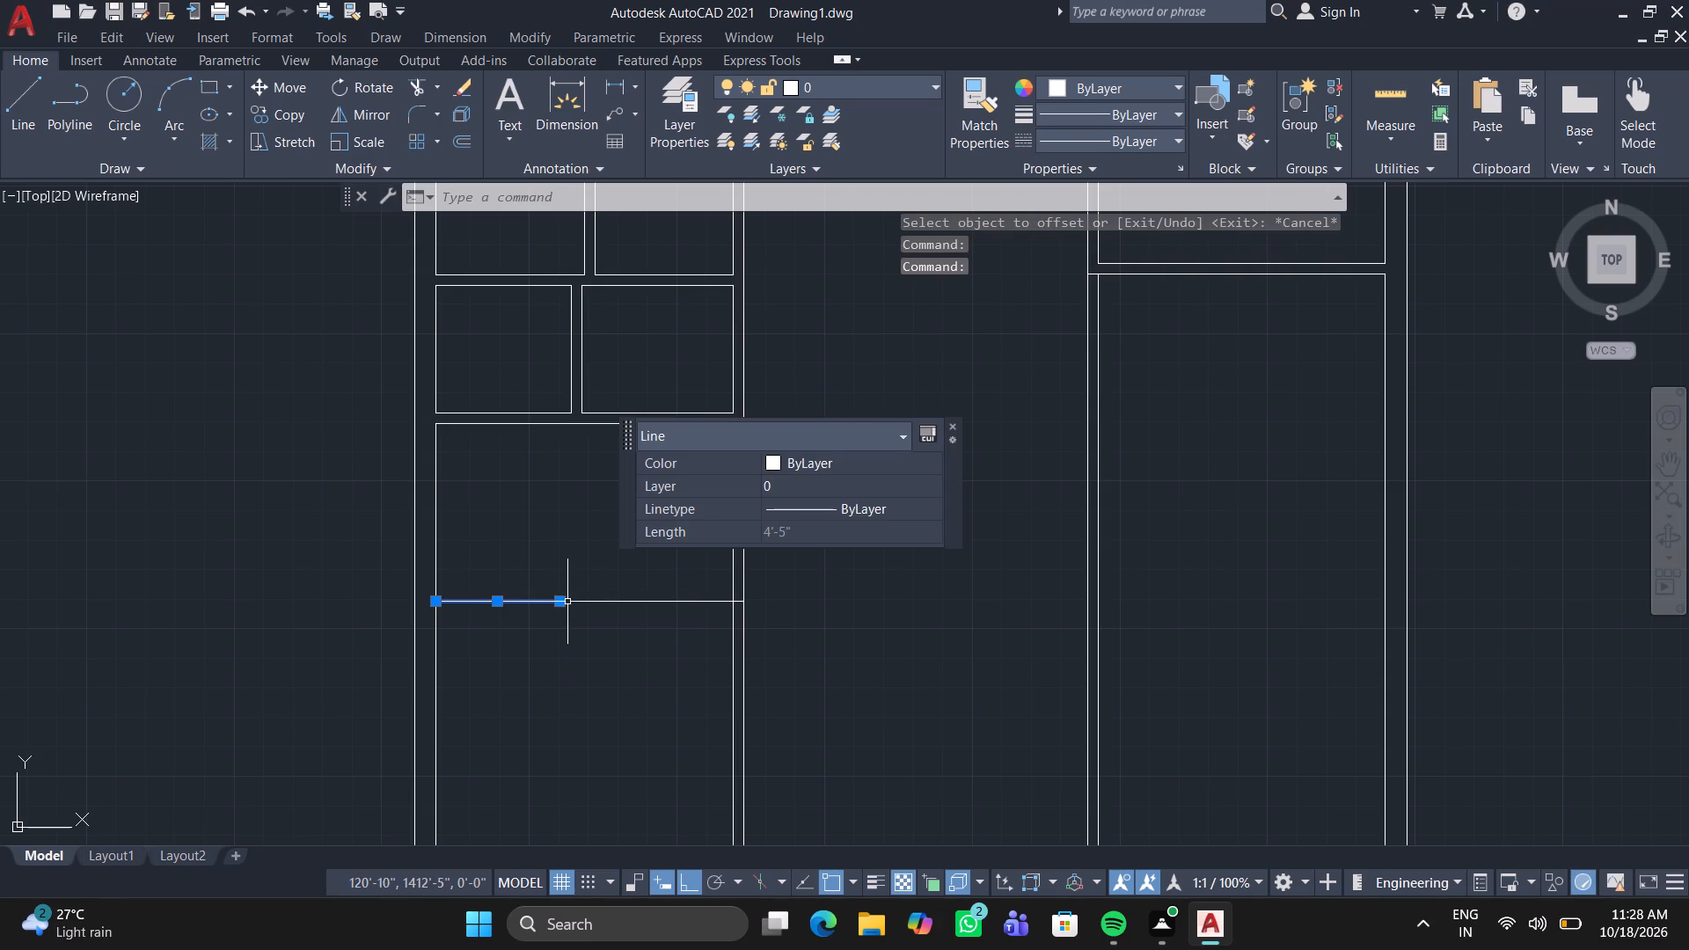
left_click(561, 600)
left_click(589, 600)
key("Escape")
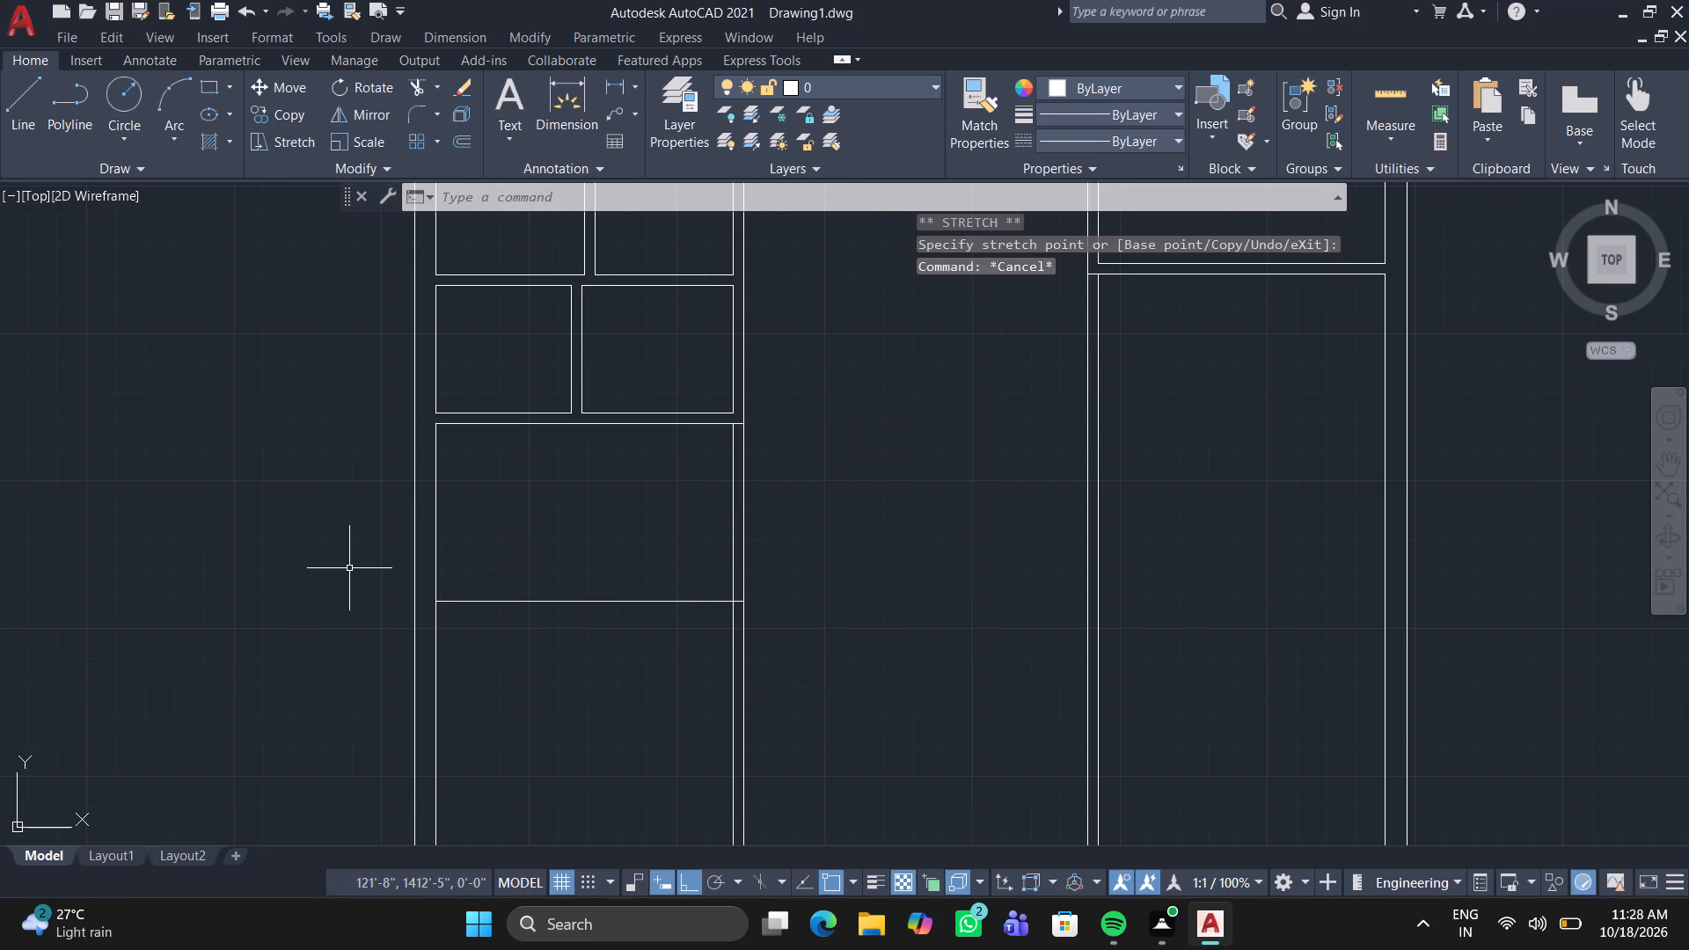
Offset both segments of the new horizontal line 4.5" downward to form the room's bottom wall.
key("o")
key("Return")
type("4.5\"")
key("Return")
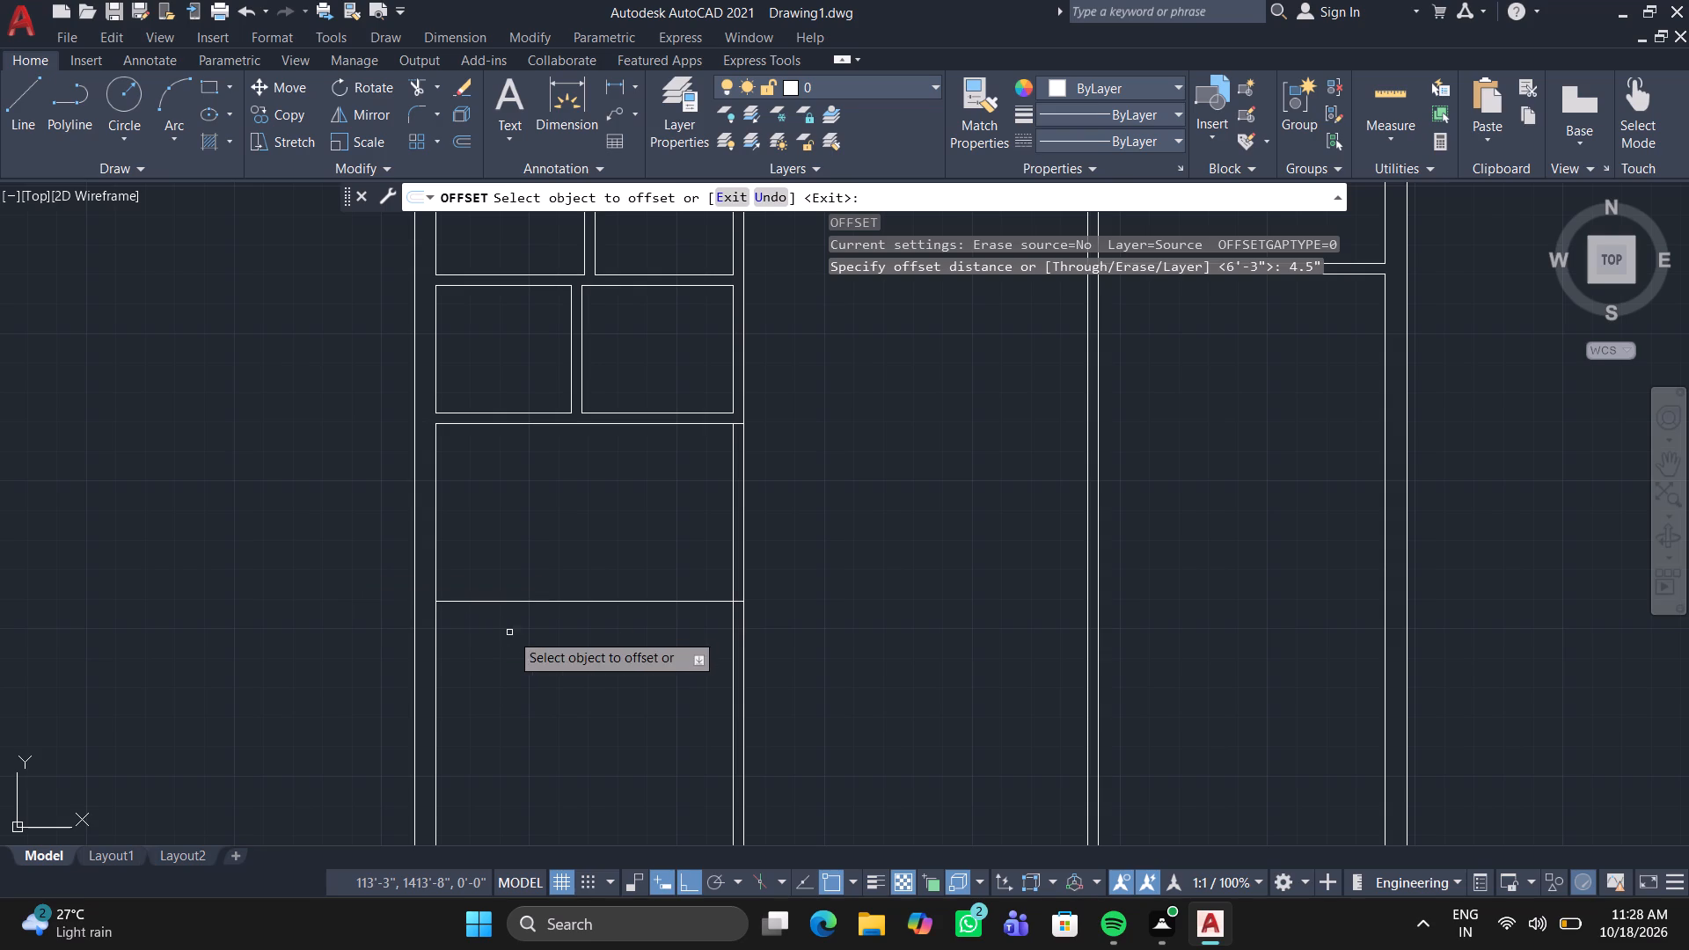
left_click(523, 601)
left_click_drag(515, 639, 523, 640)
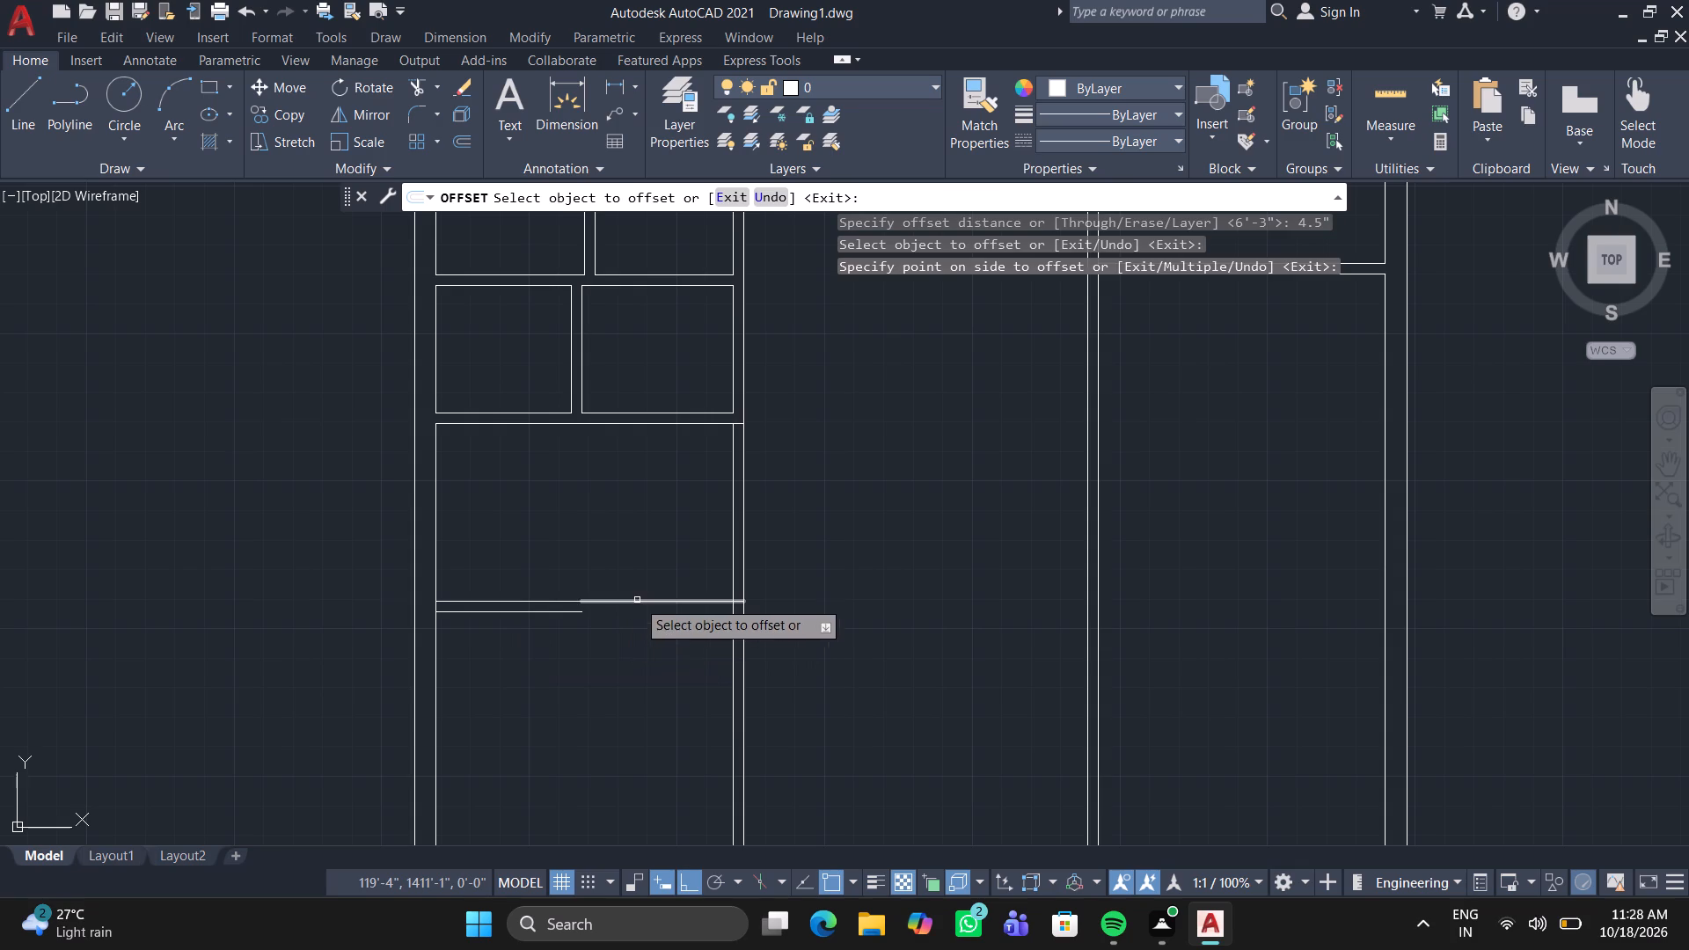
left_click(637, 600)
left_click(617, 630)
key("space")
Trim the new bottom wall's junctions at both ends, removing the vertical partition lines that continue below it.
type("tr")
key("Return")
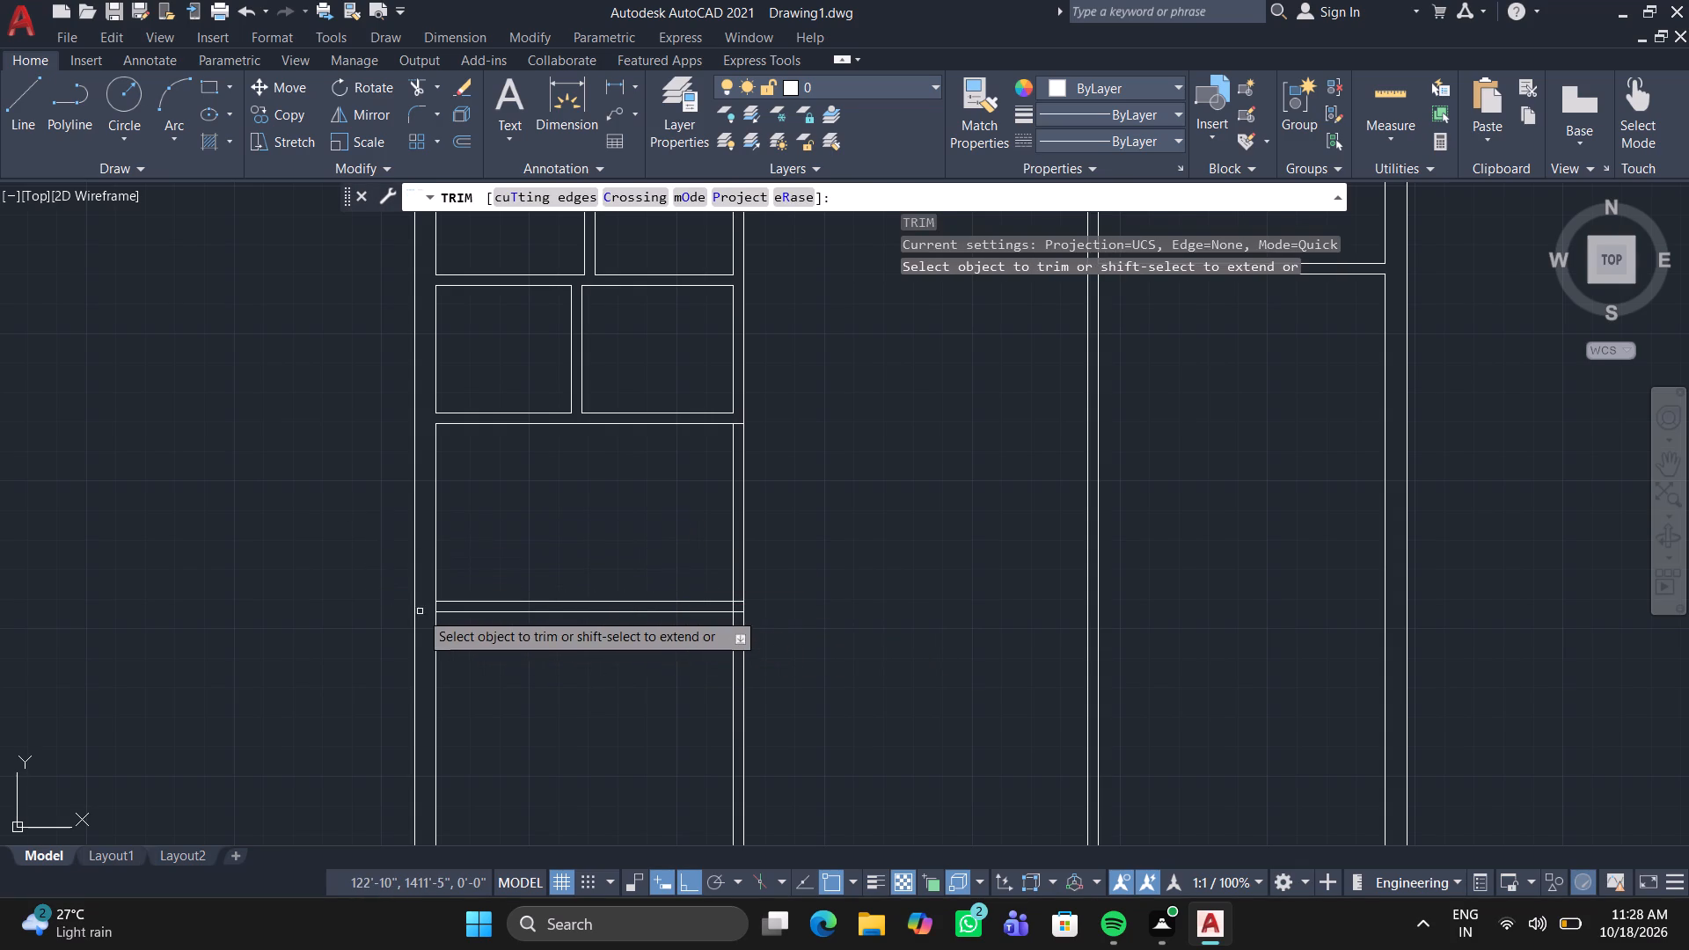
scroll(420, 611, "up", 3)
left_click(446, 592)
left_click(509, 603)
scroll(823, 719, "down", 3)
left_click_drag(1126, 755, 983, 737)
scroll(1030, 694, "up", 2)
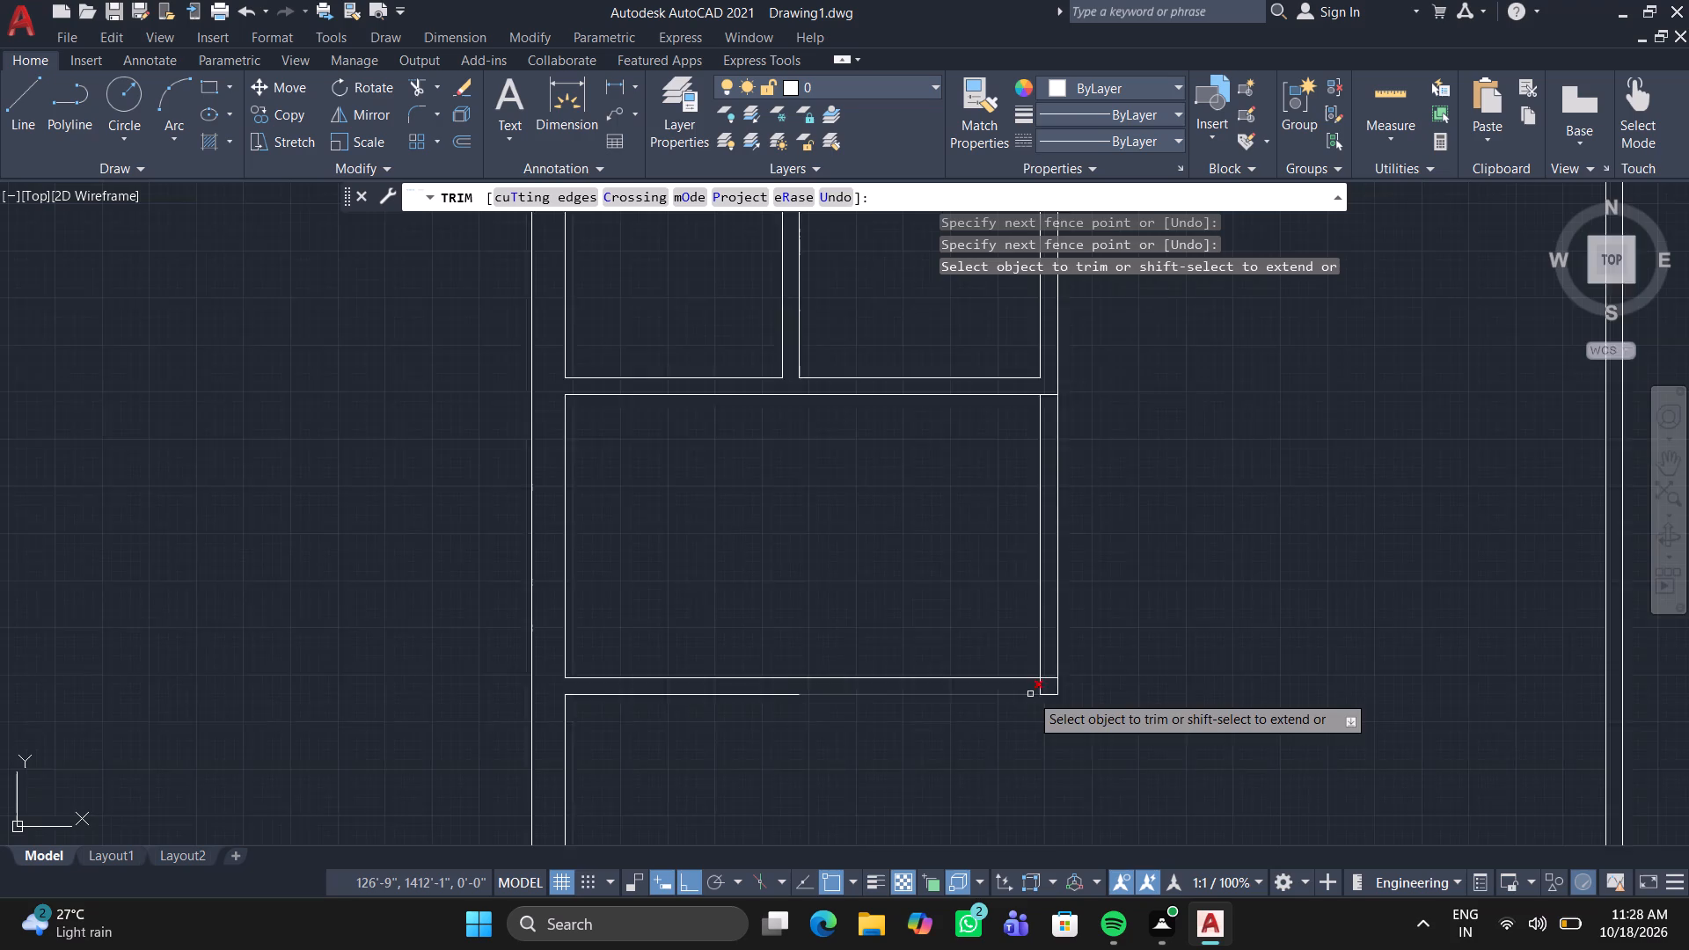
scroll(1055, 674, "up", 3)
left_click(1064, 655)
left_click(975, 704)
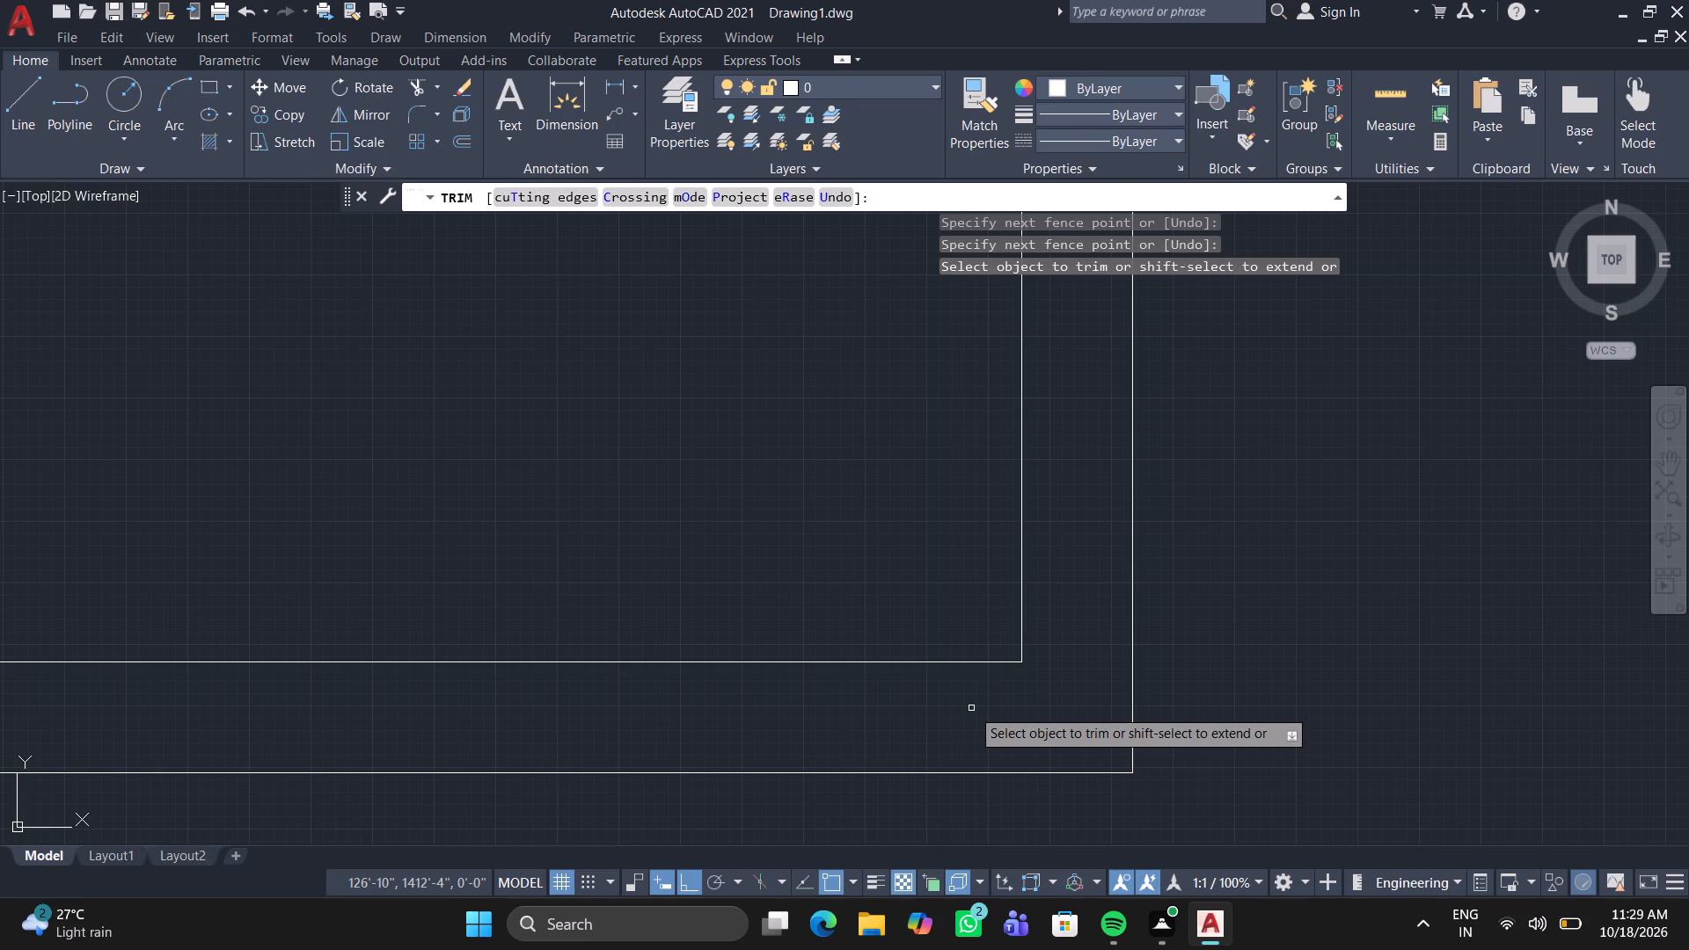
key("Escape")
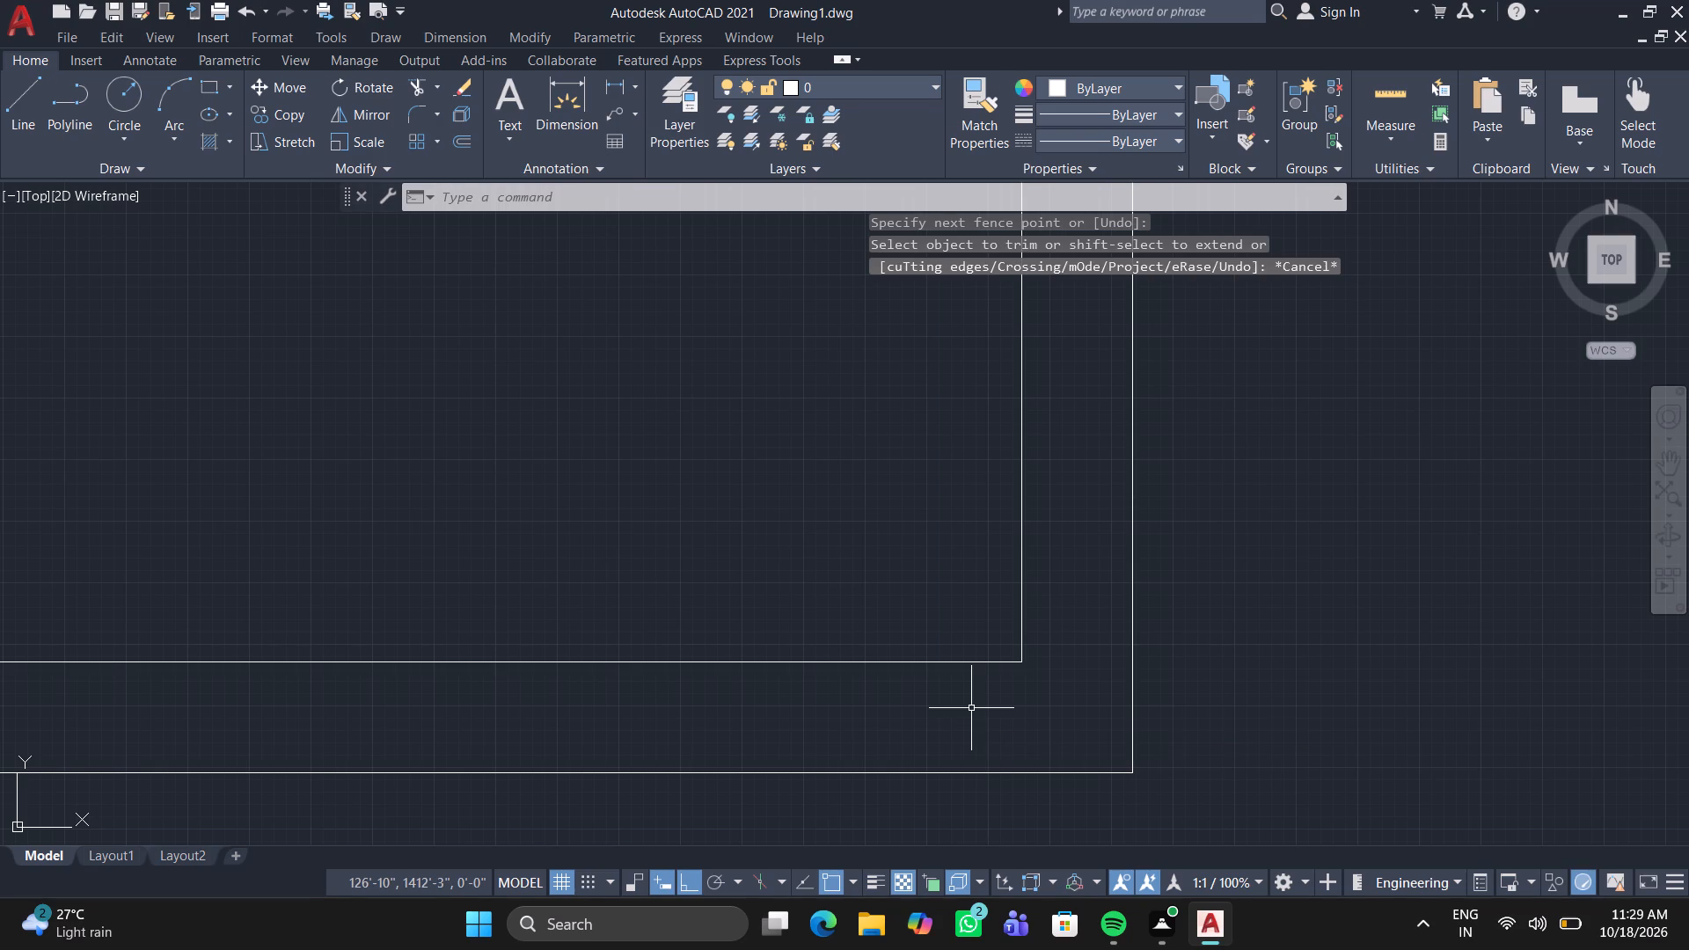
Trim the short horizontal segment crossing the partition wall at the new room's top-right corner.
scroll(971, 708, "down", 7)
middle_click_drag(908, 675, 823, 693)
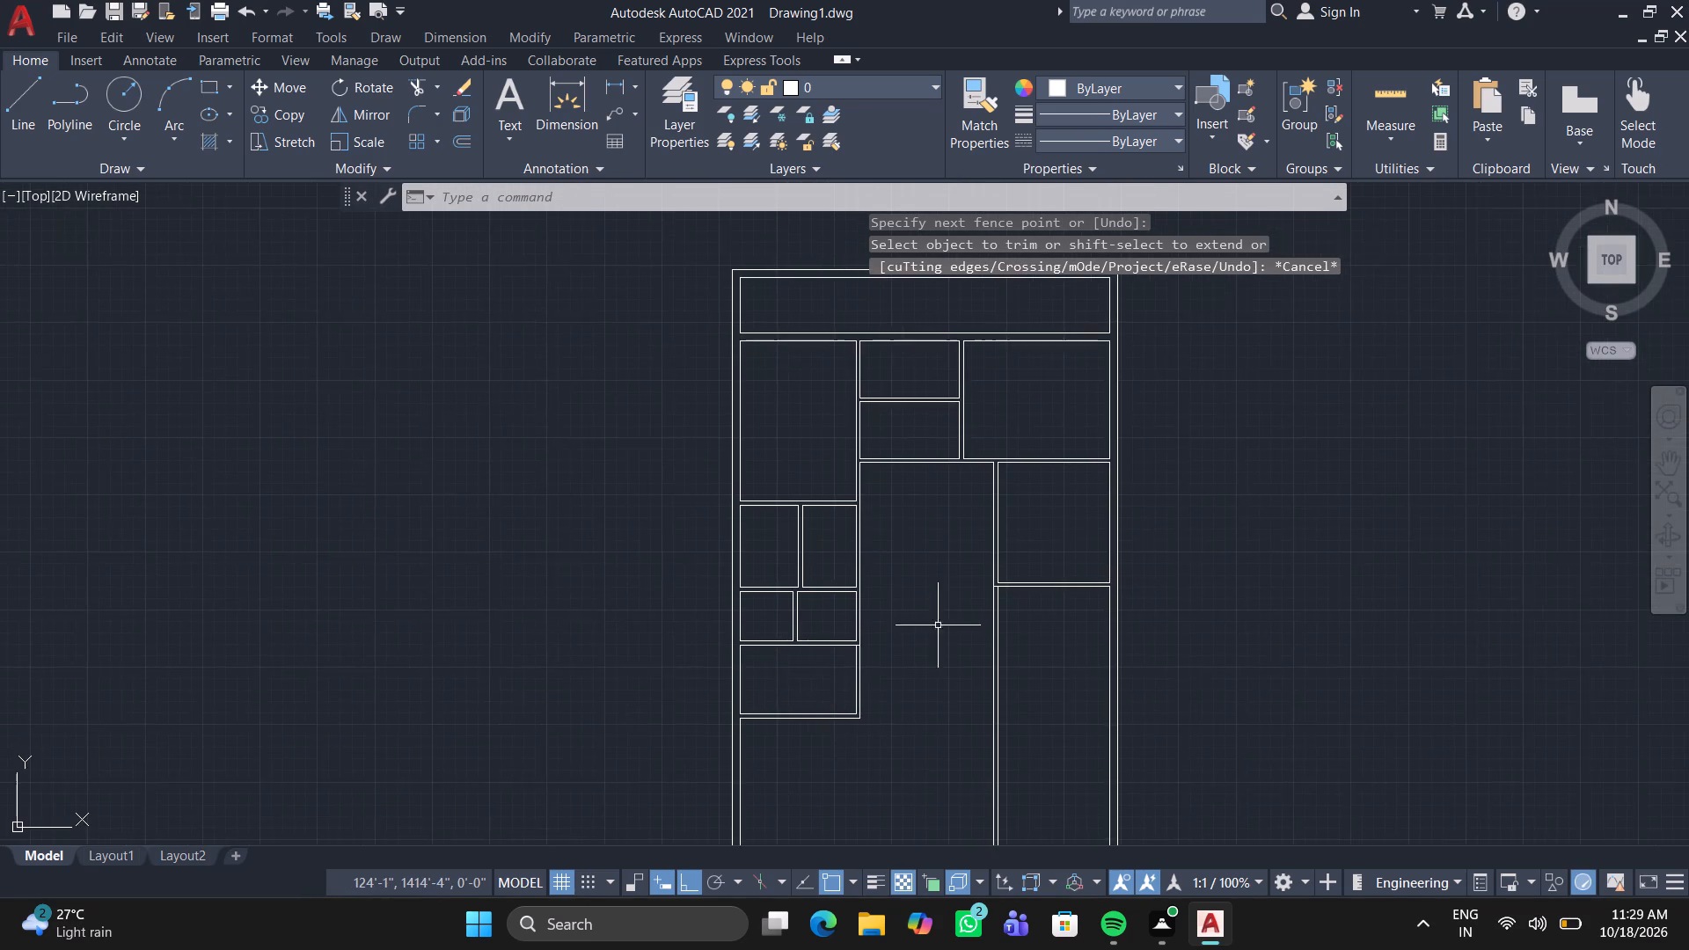
scroll(936, 625, "up", 4)
middle_click_drag(782, 662, 934, 605)
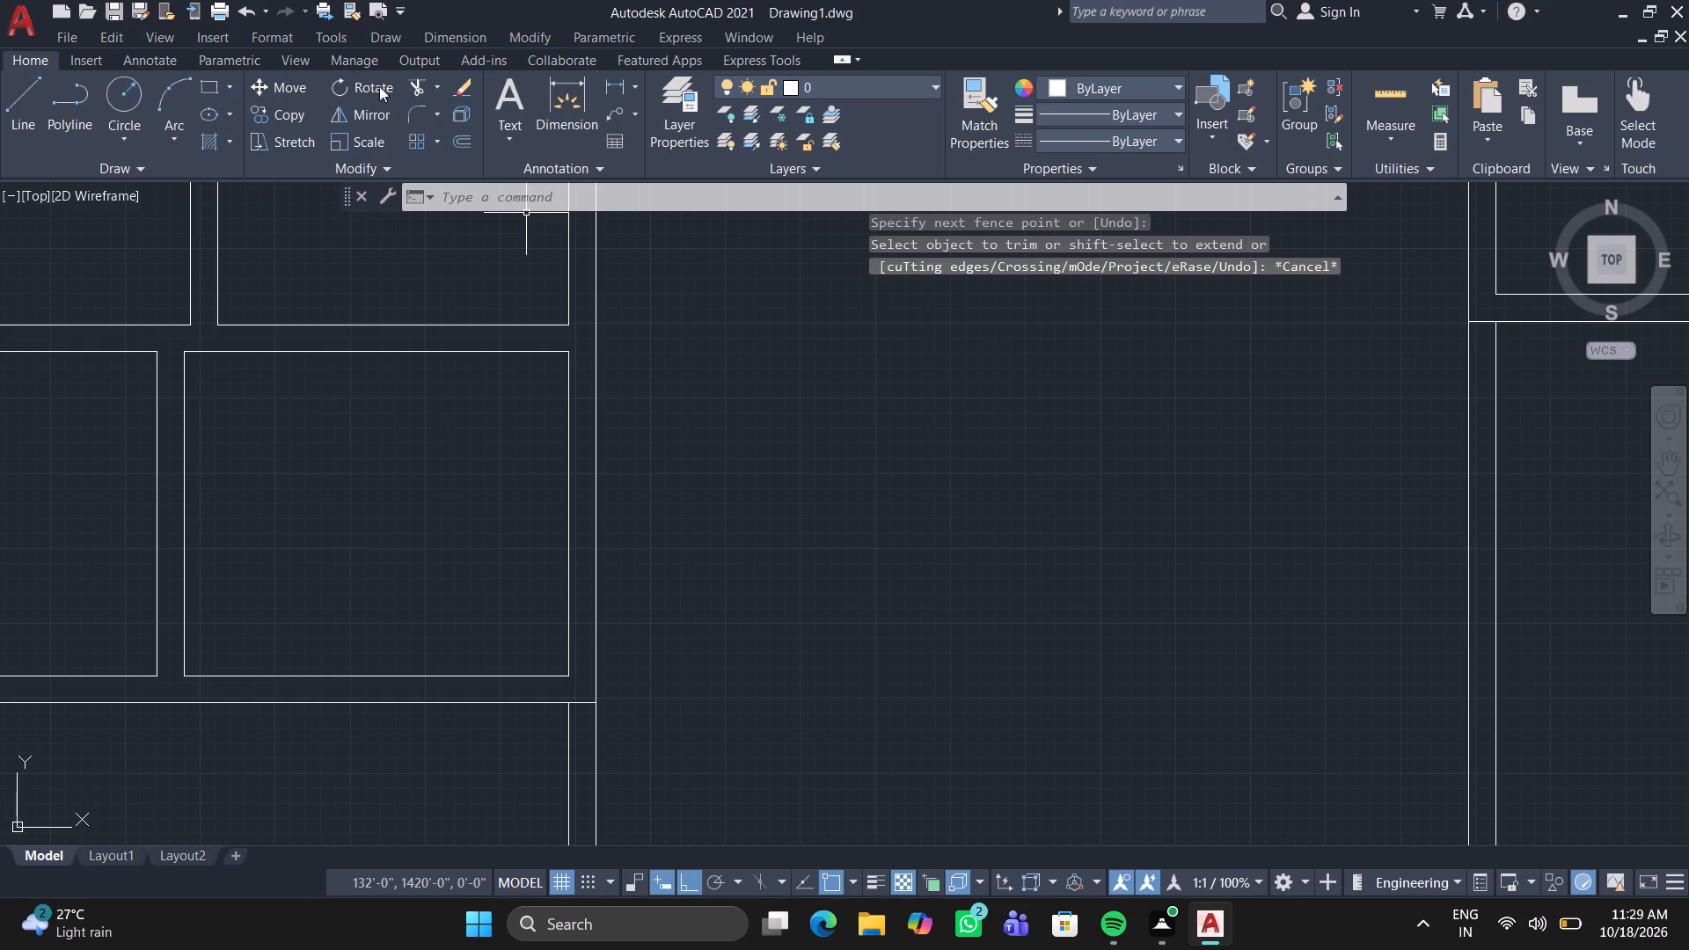
left_click(415, 78)
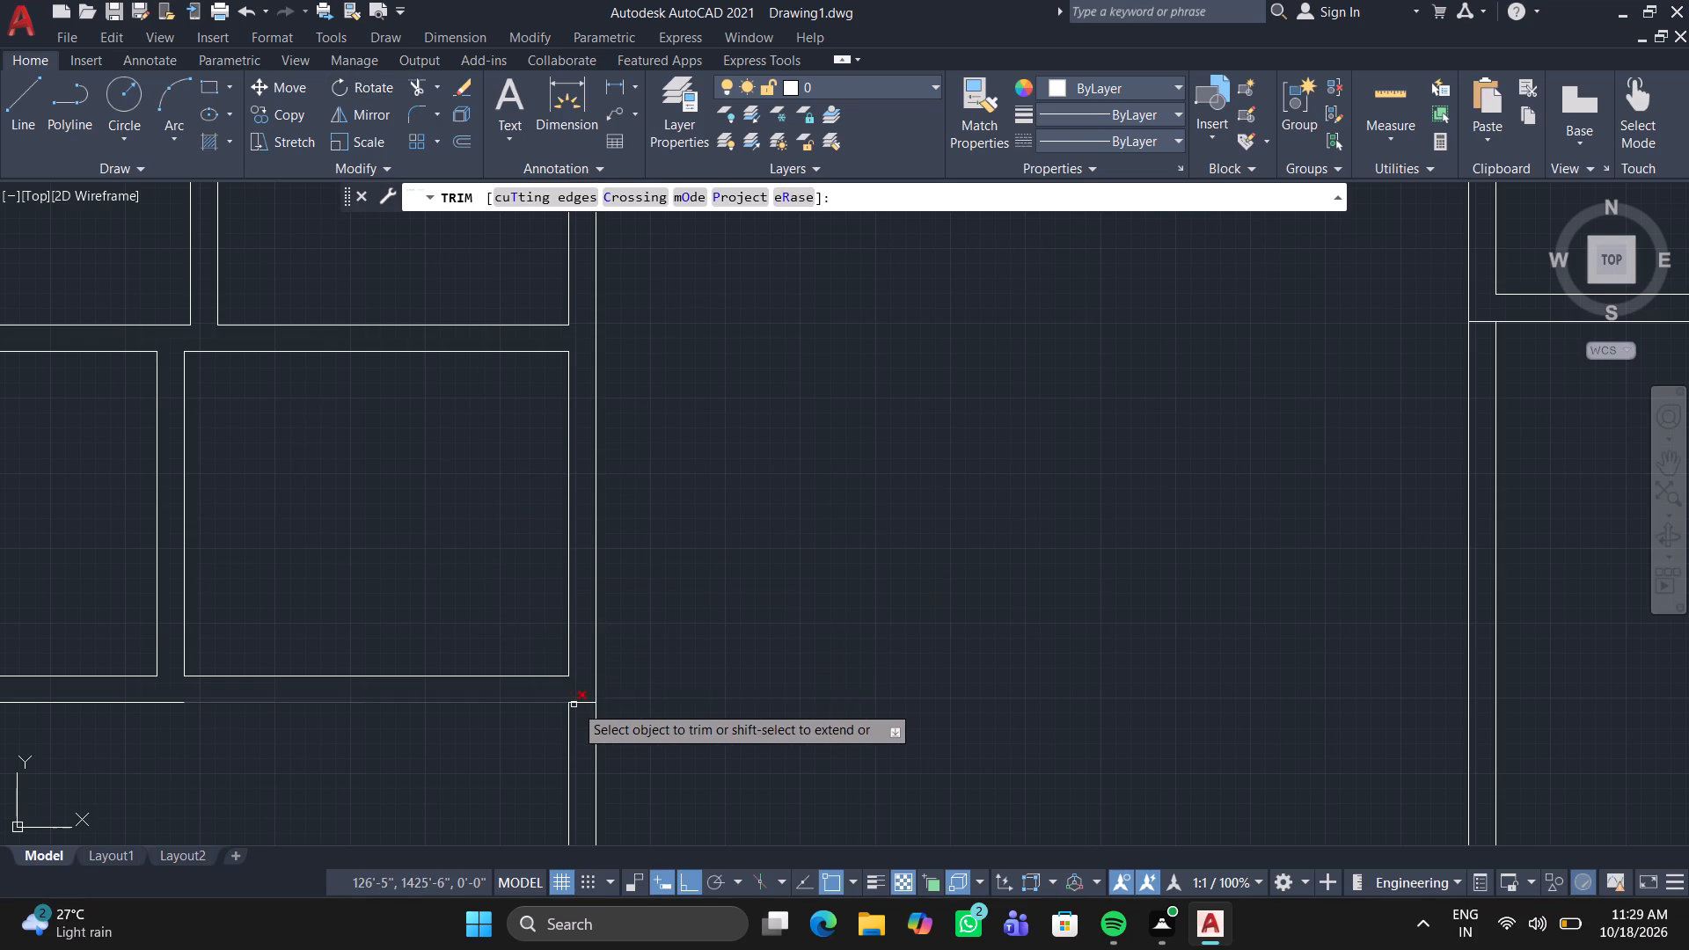
left_click(584, 703)
key("space")
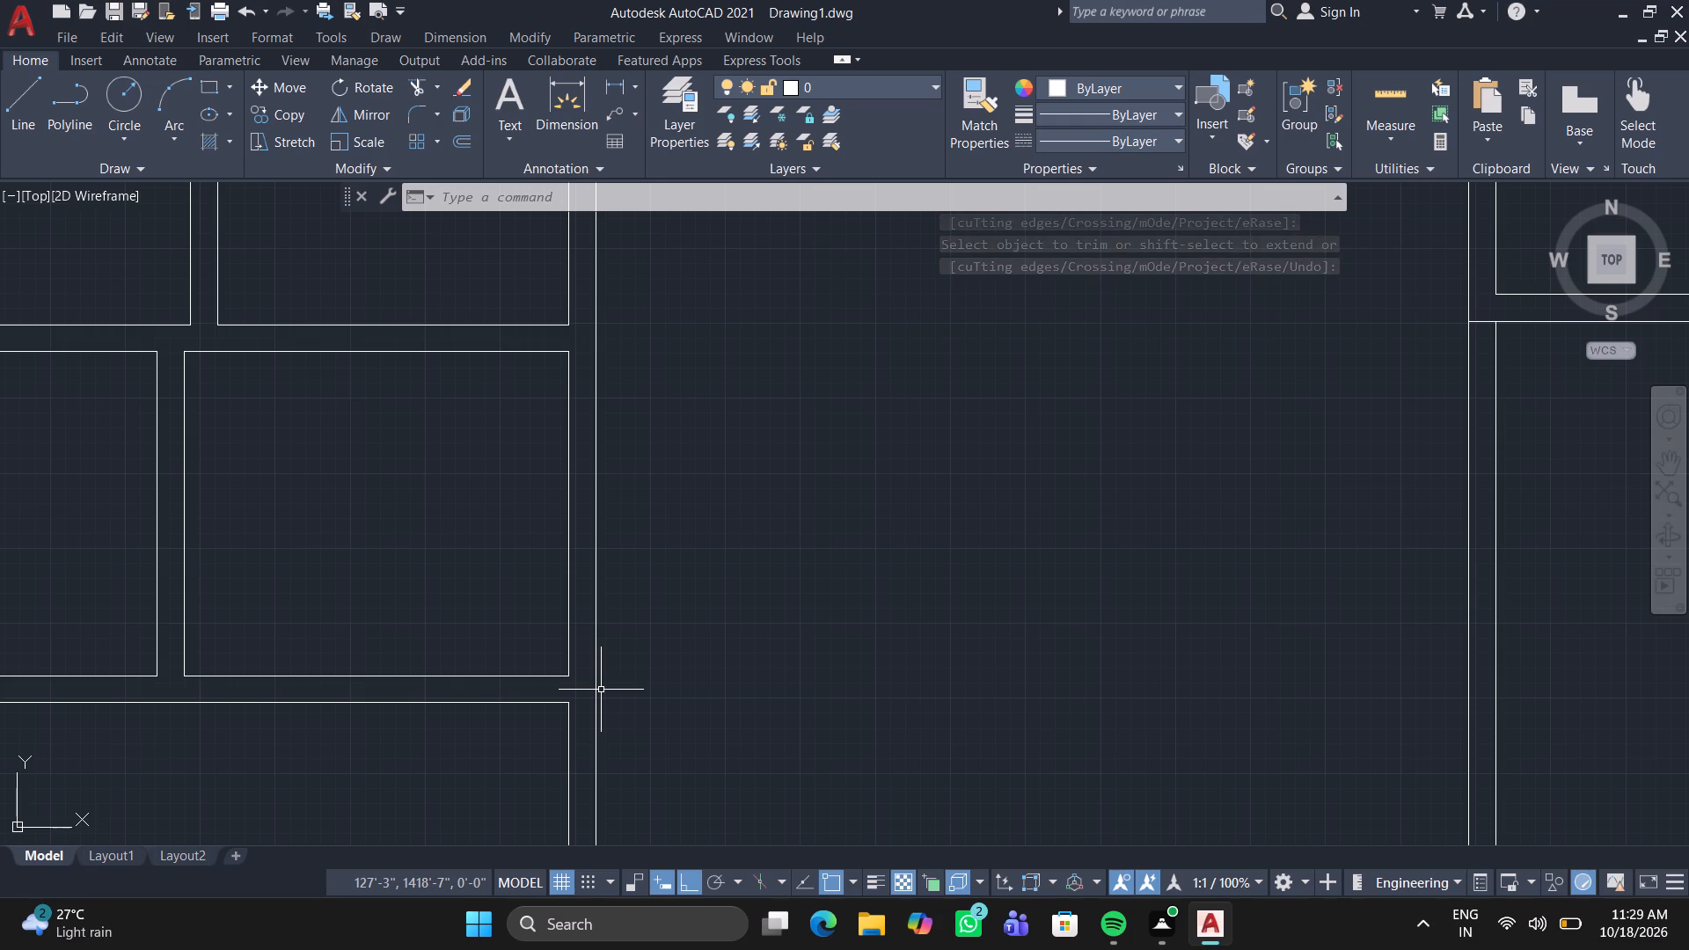
Offset the left outer wall's inner line 5' inward, below the newly closed room.
key("o")
key("Return")
scroll(601, 690, "down", 2)
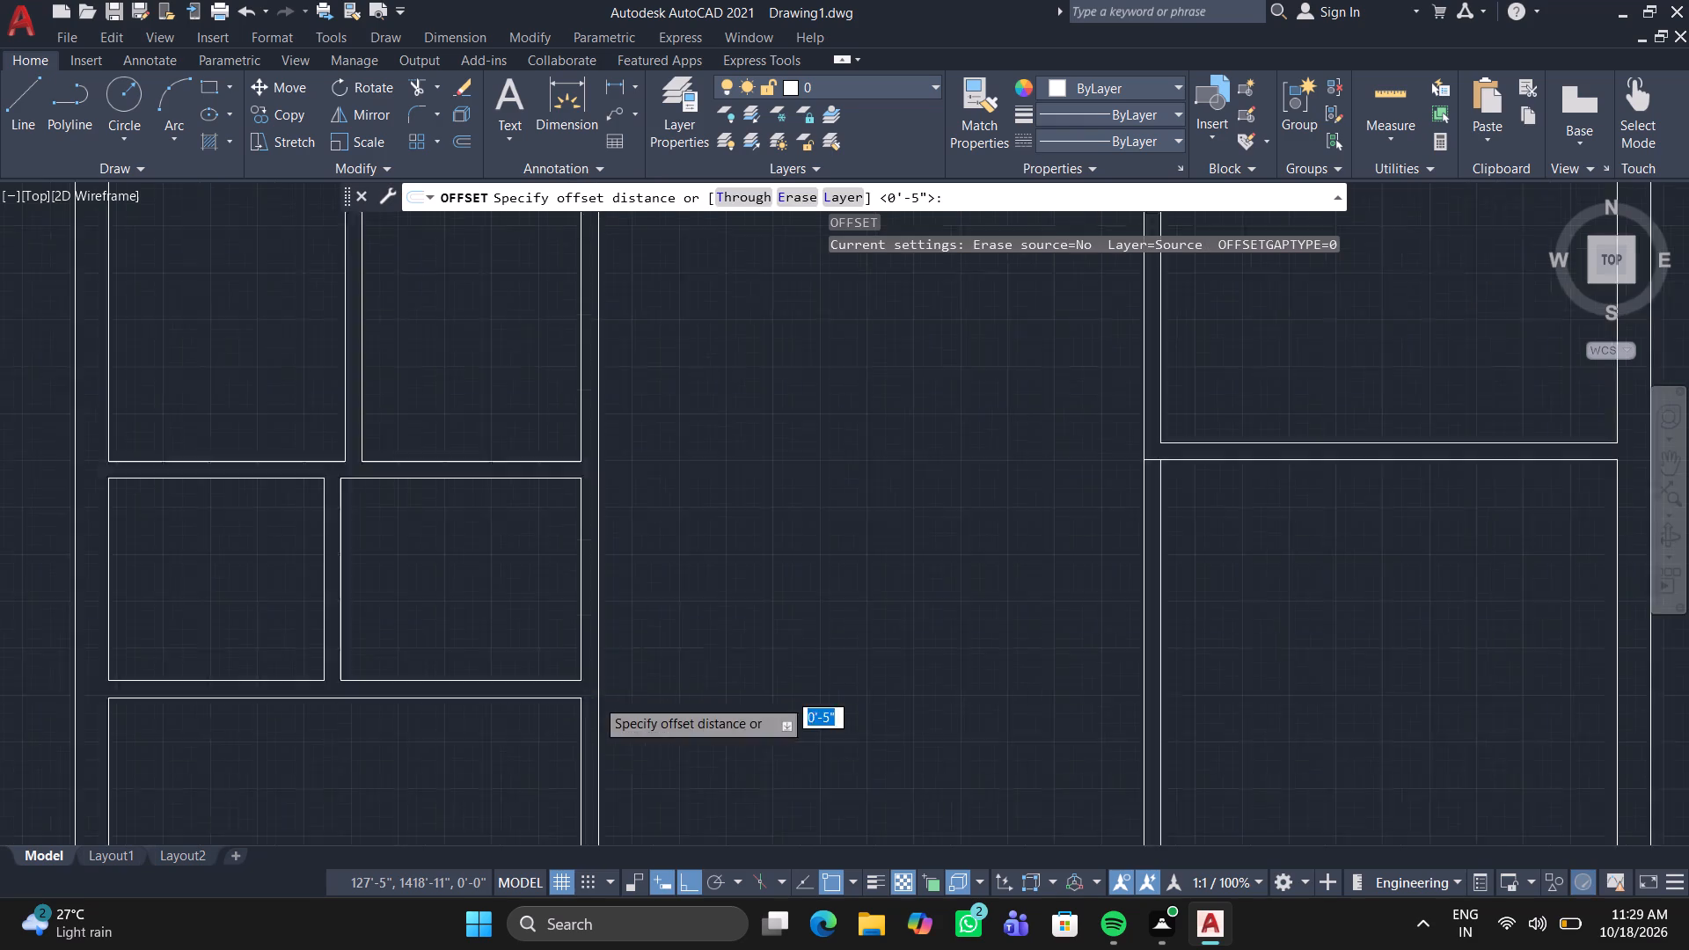
scroll(596, 698, "down", 2)
middle_click_drag(588, 765, 657, 606)
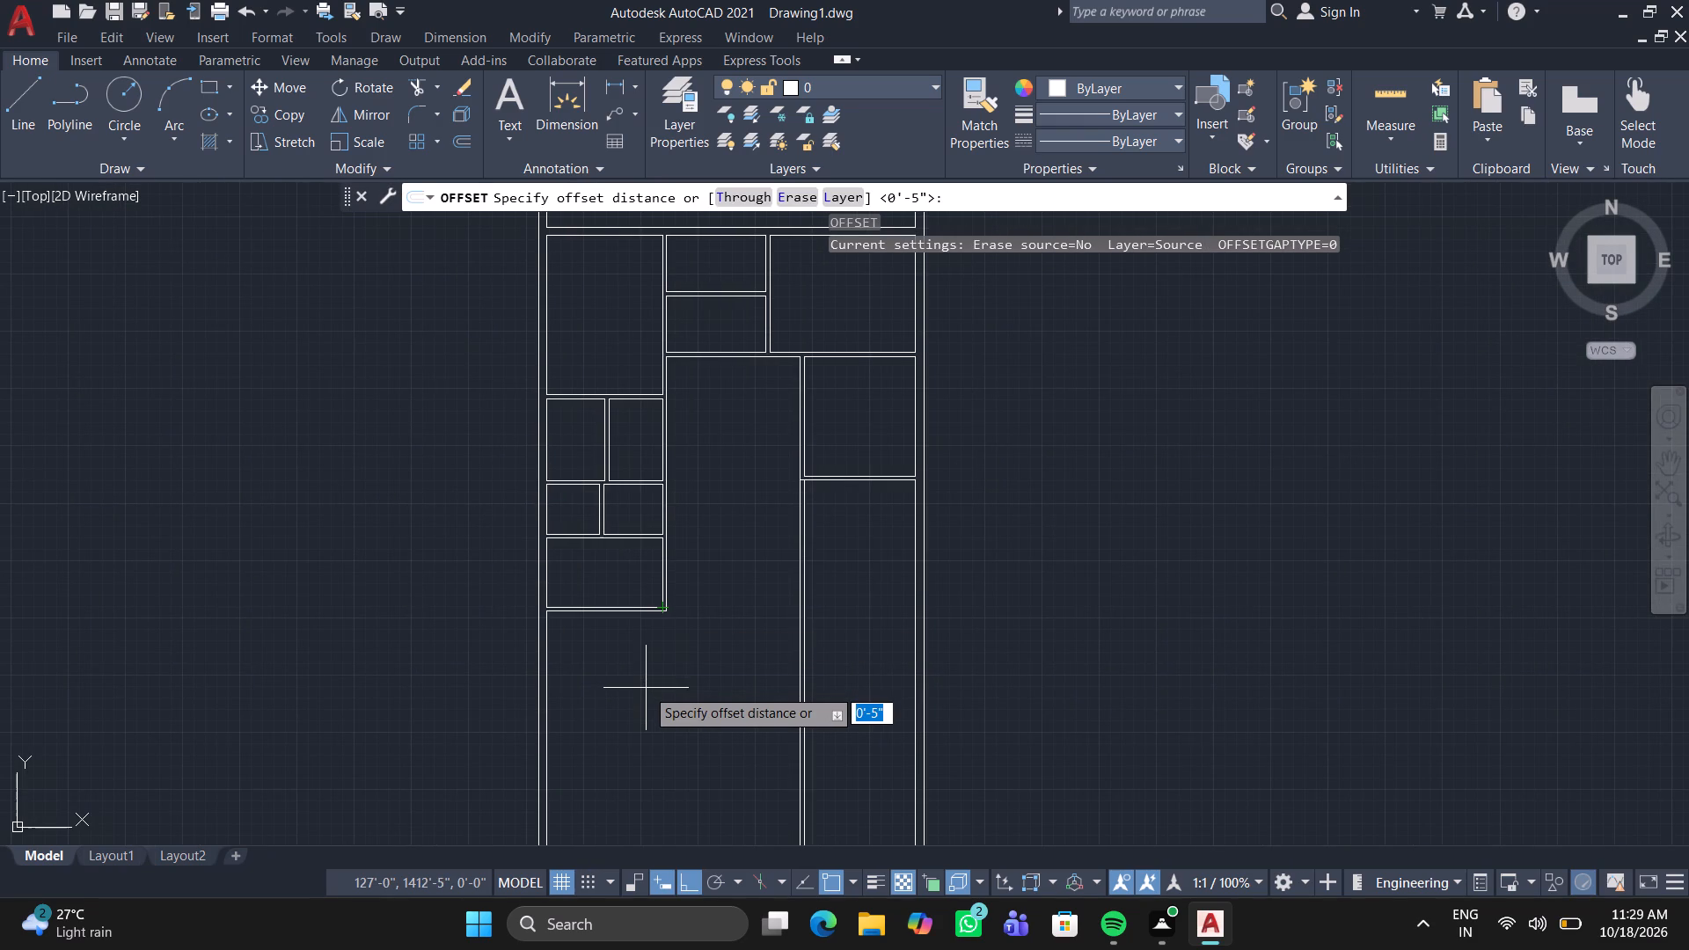
type("5'")
key("Return")
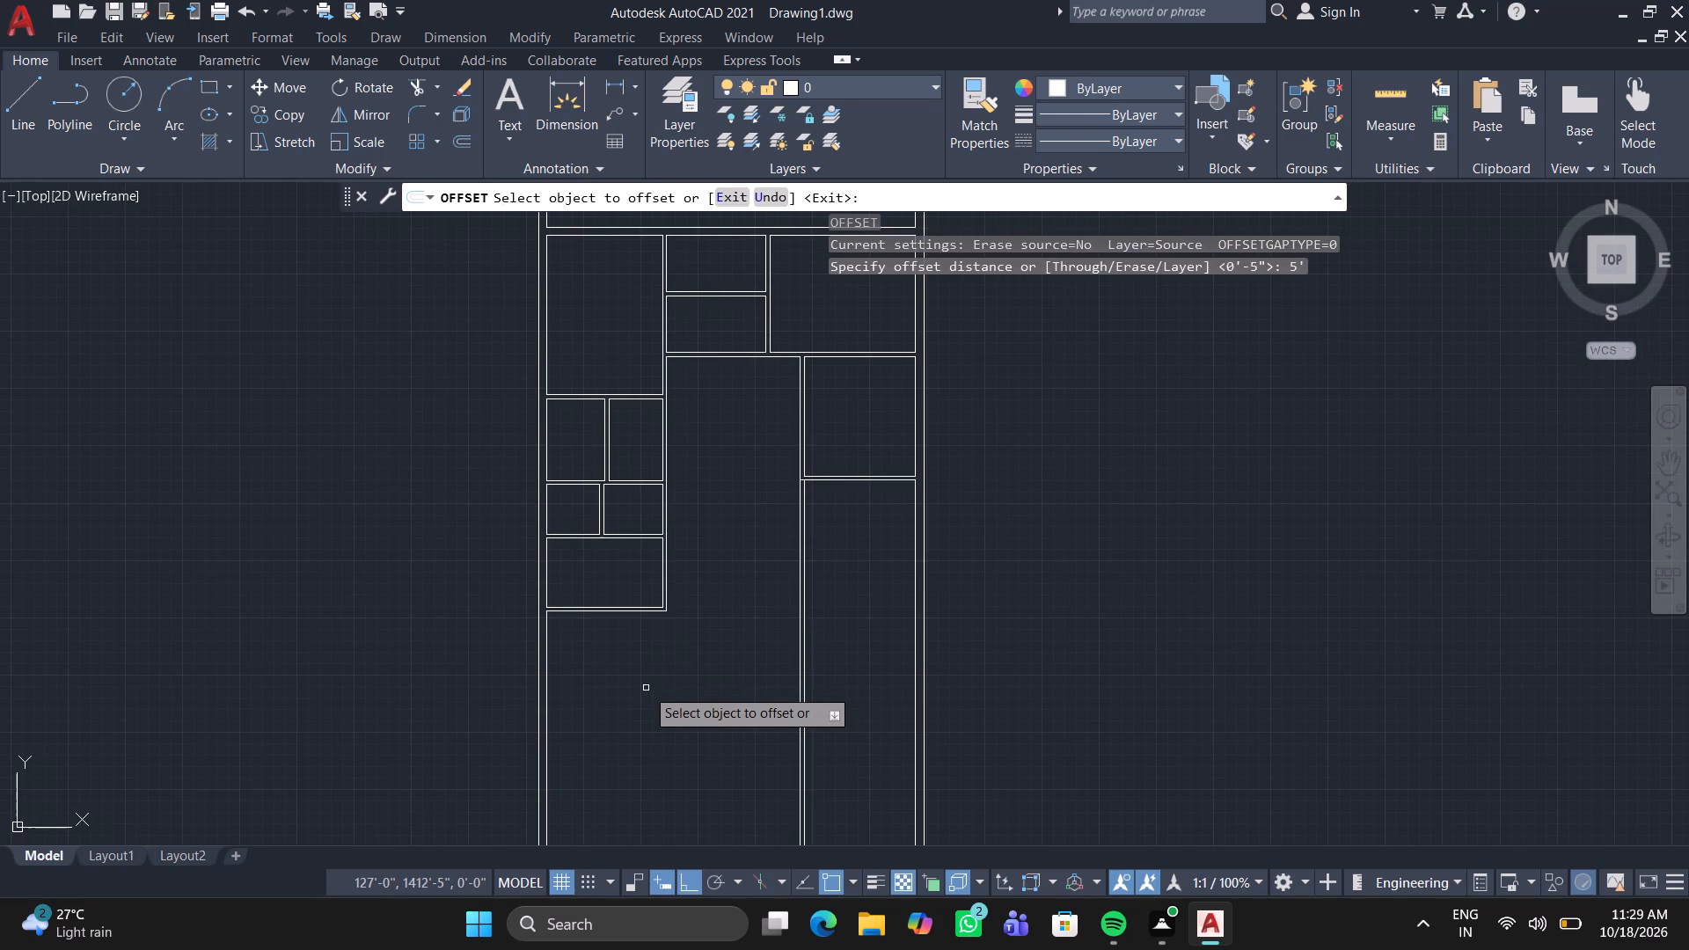
left_click(548, 676)
left_click(568, 676)
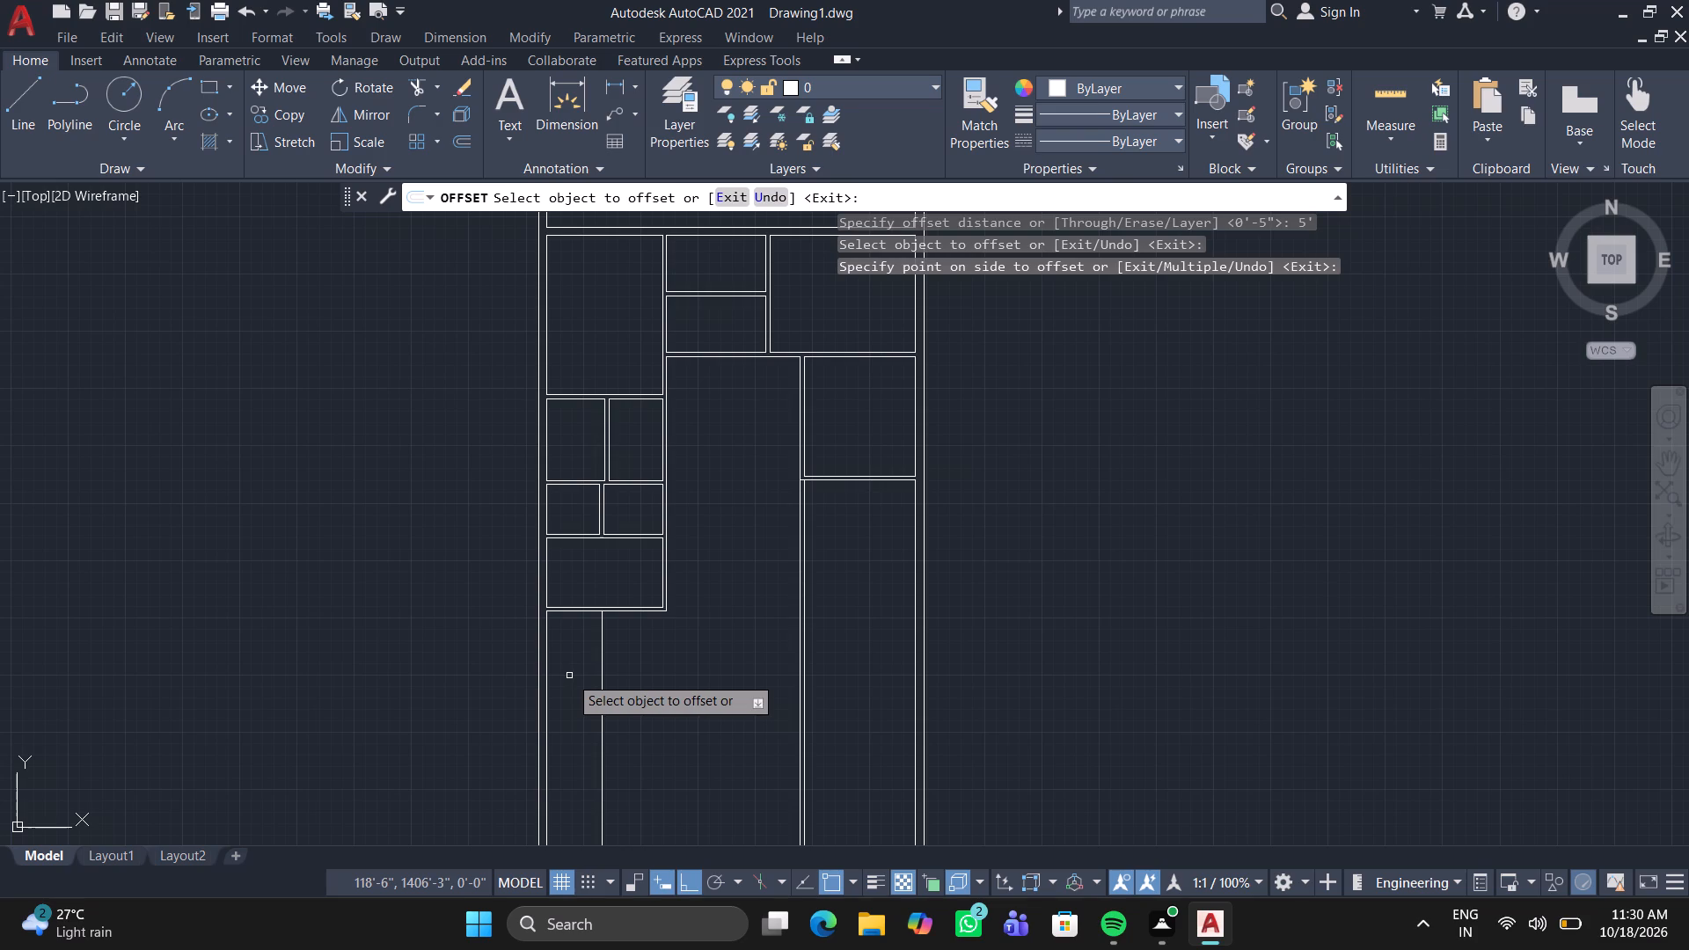
key("Escape")
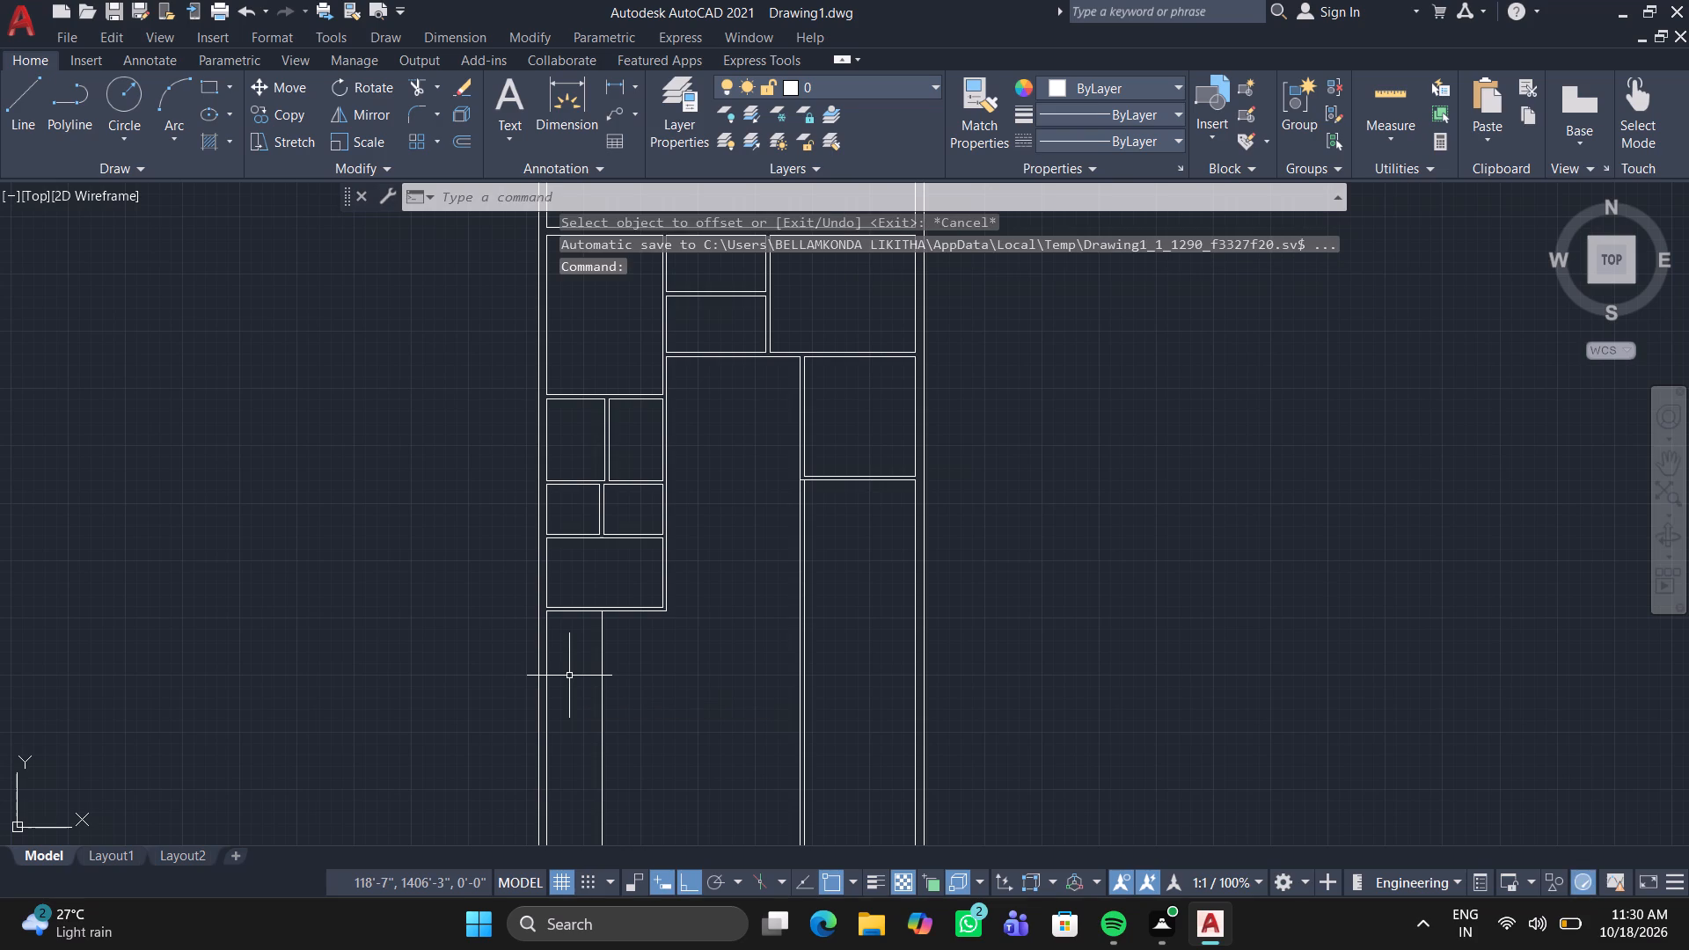
Offset the new vertical line 4.5" to the right to form an interior wall.
key("o")
key("Return")
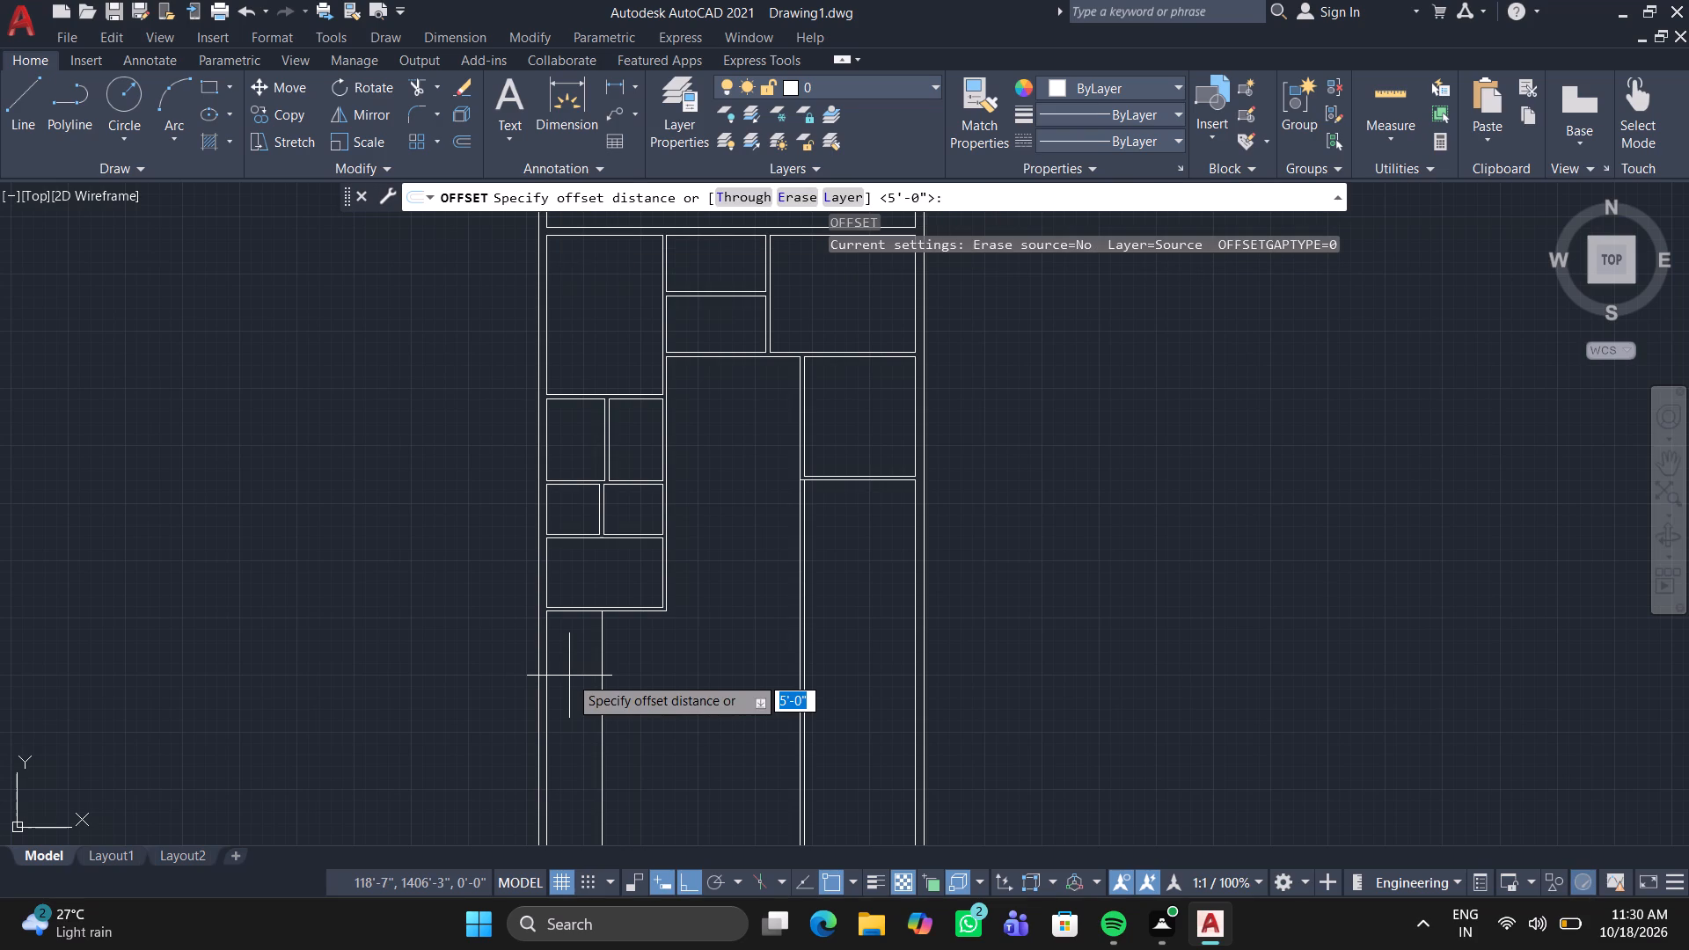
type("4.5\"")
key("Return")
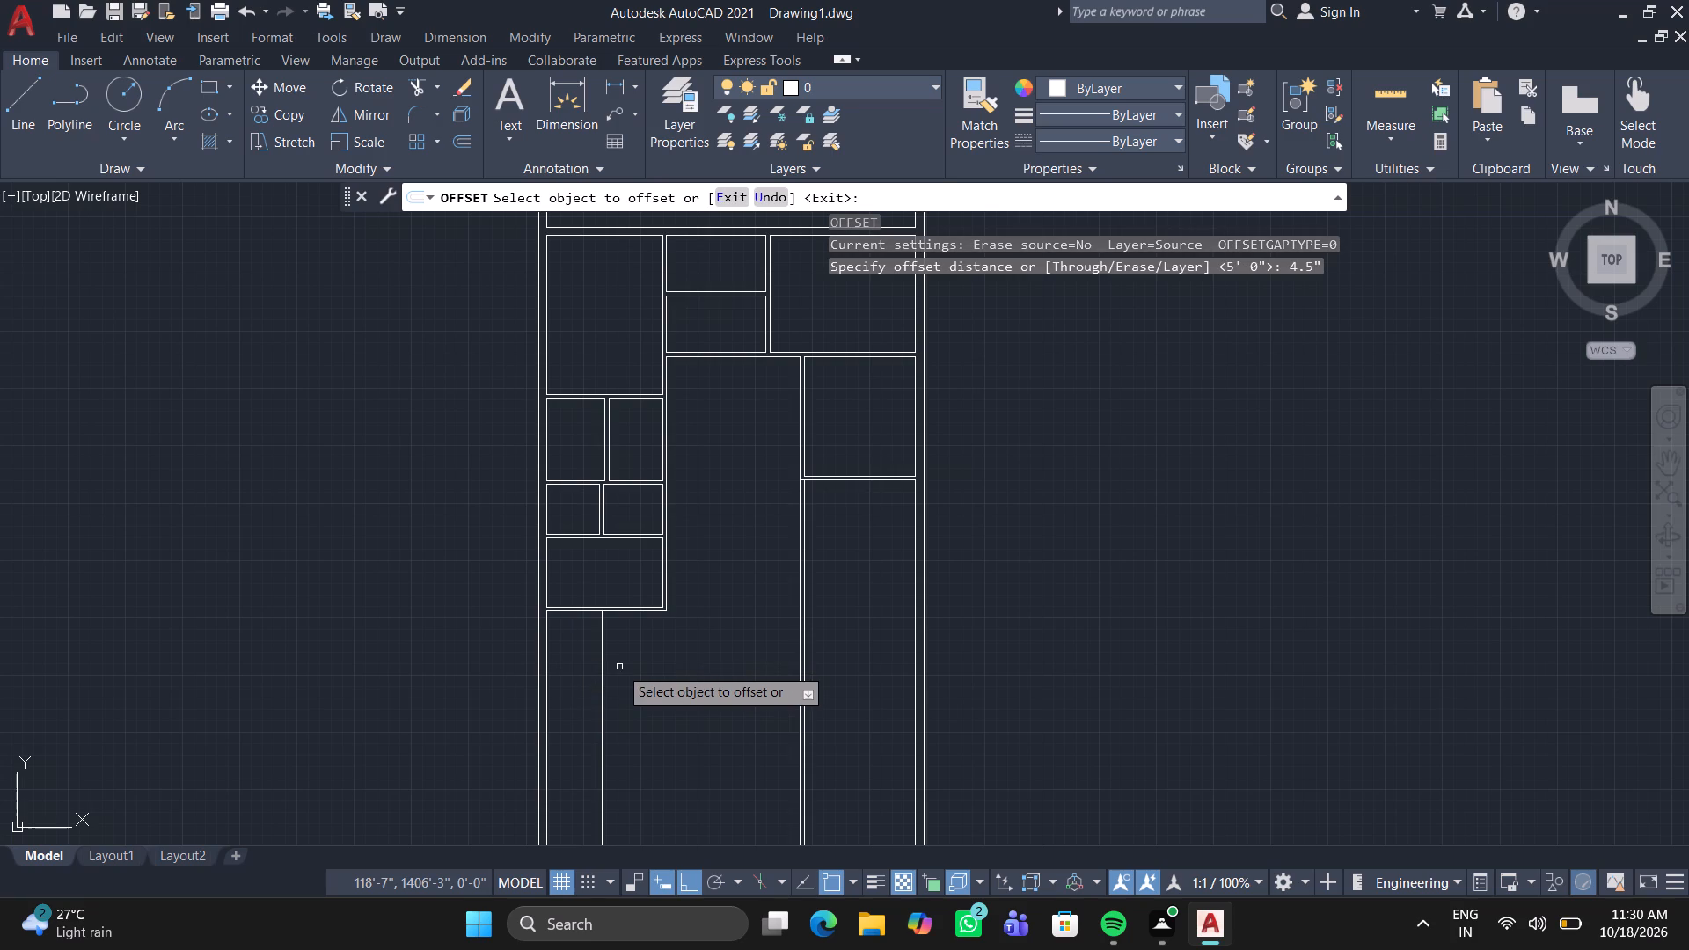
left_click(603, 669)
left_click(706, 683)
key("space")
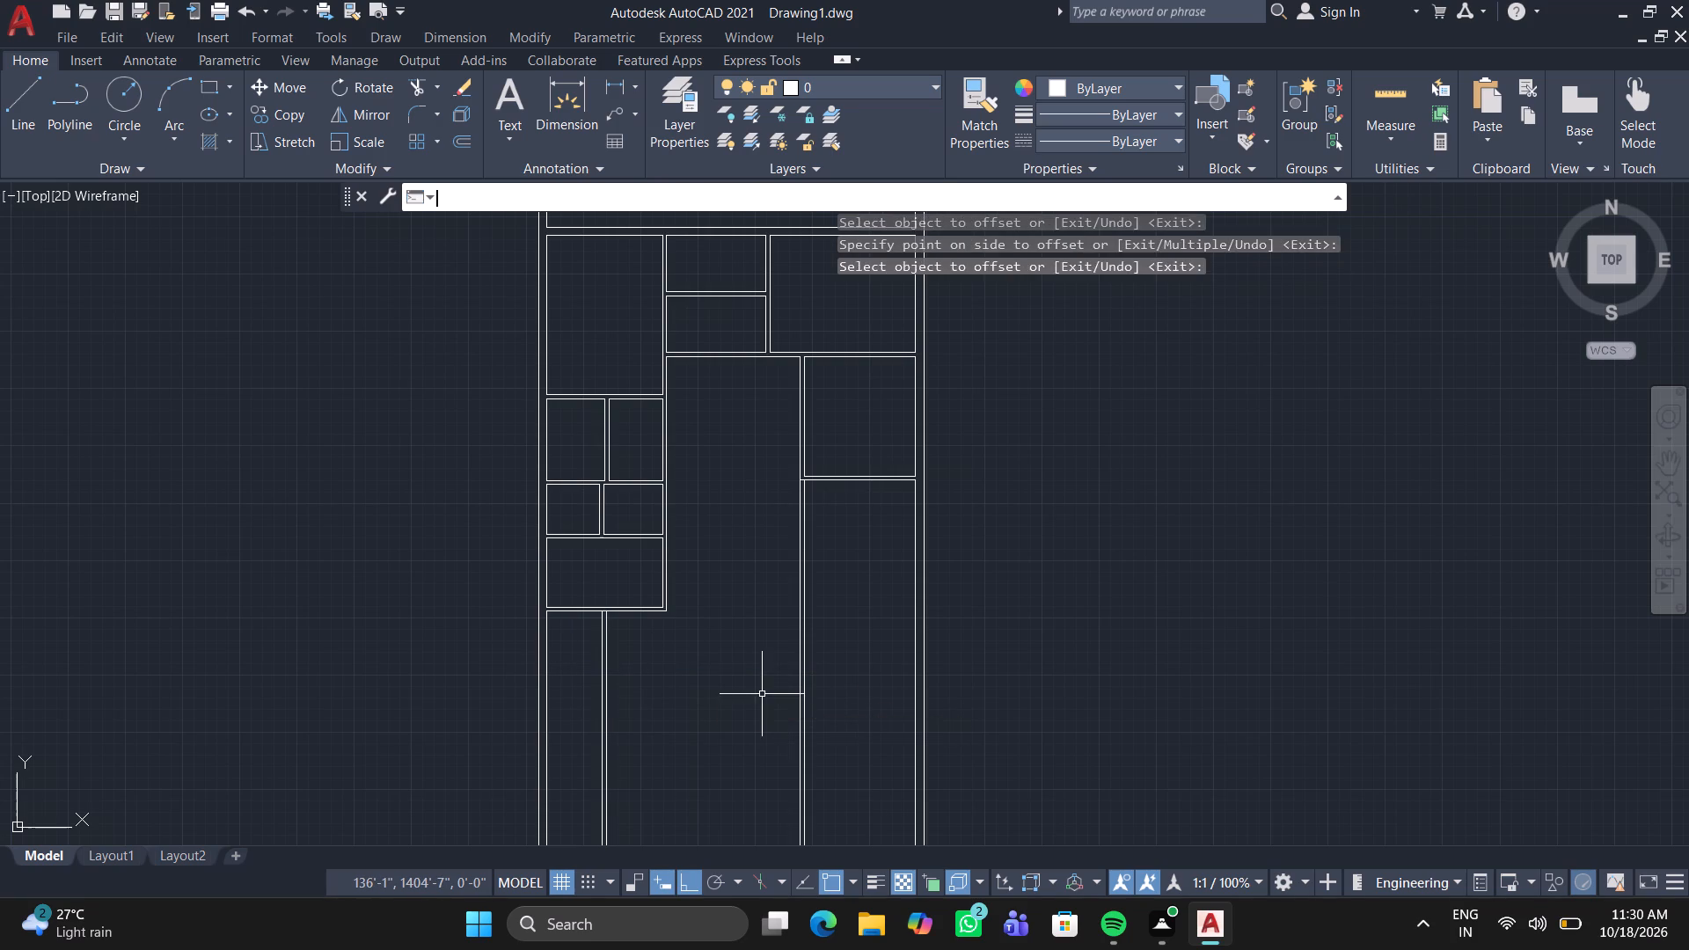
Offset the right line of the new interior wall 5'1" to the right.
key("space")
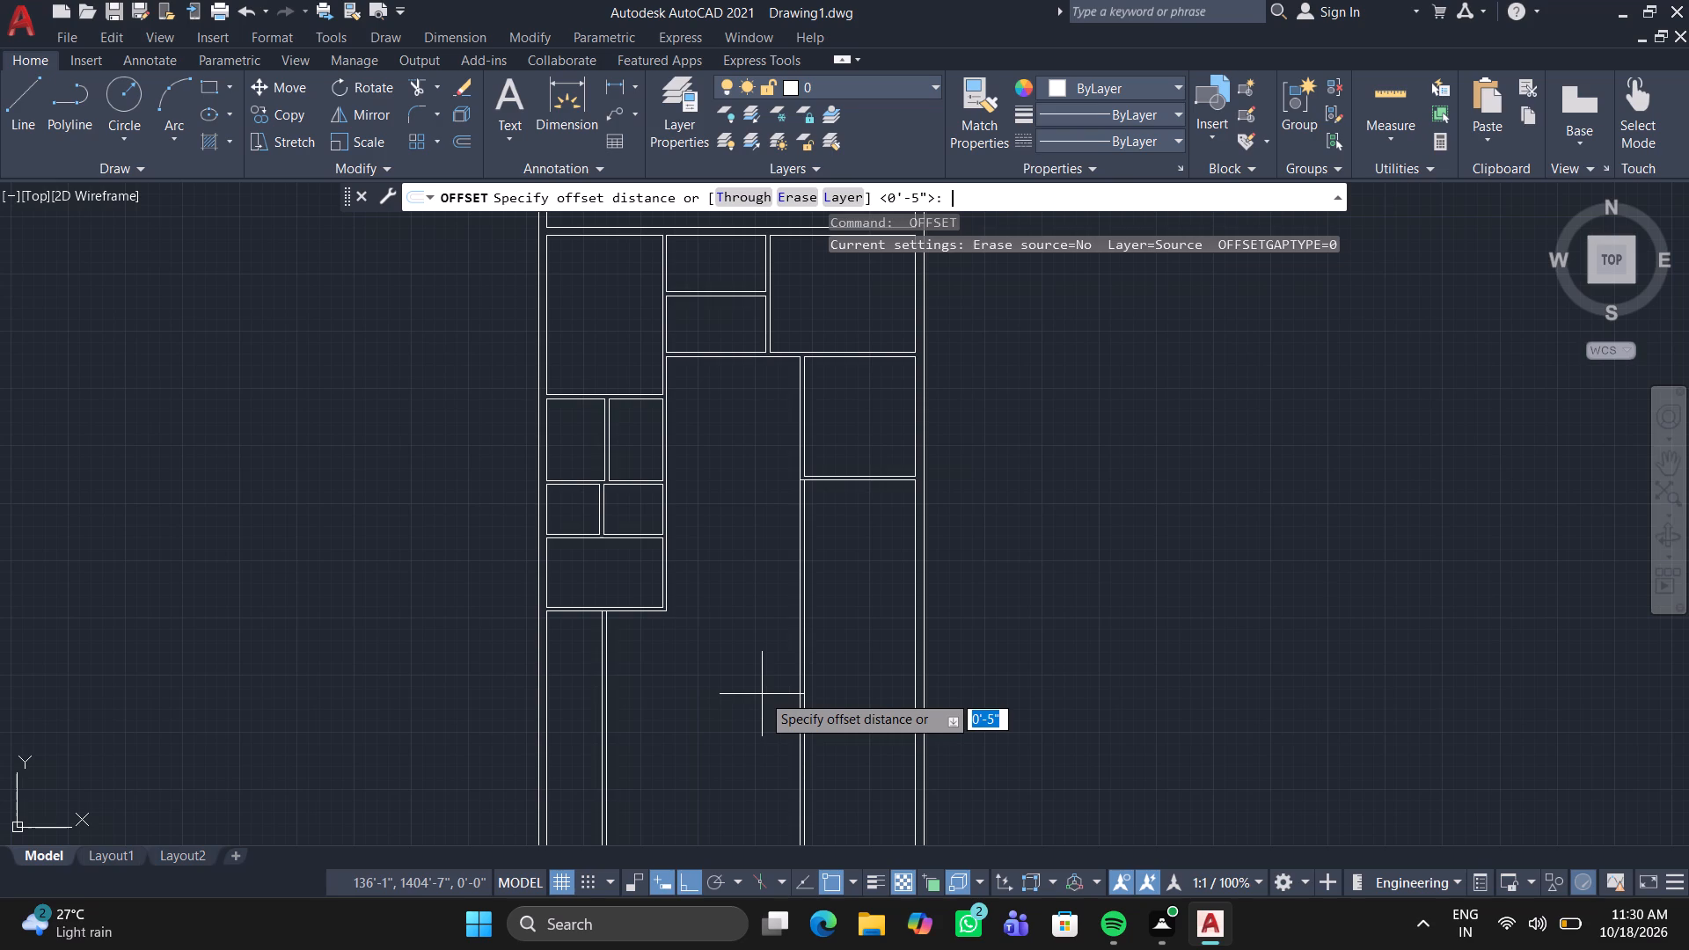
key("5")
key("apostrophe")
type("1\"")
key("Return")
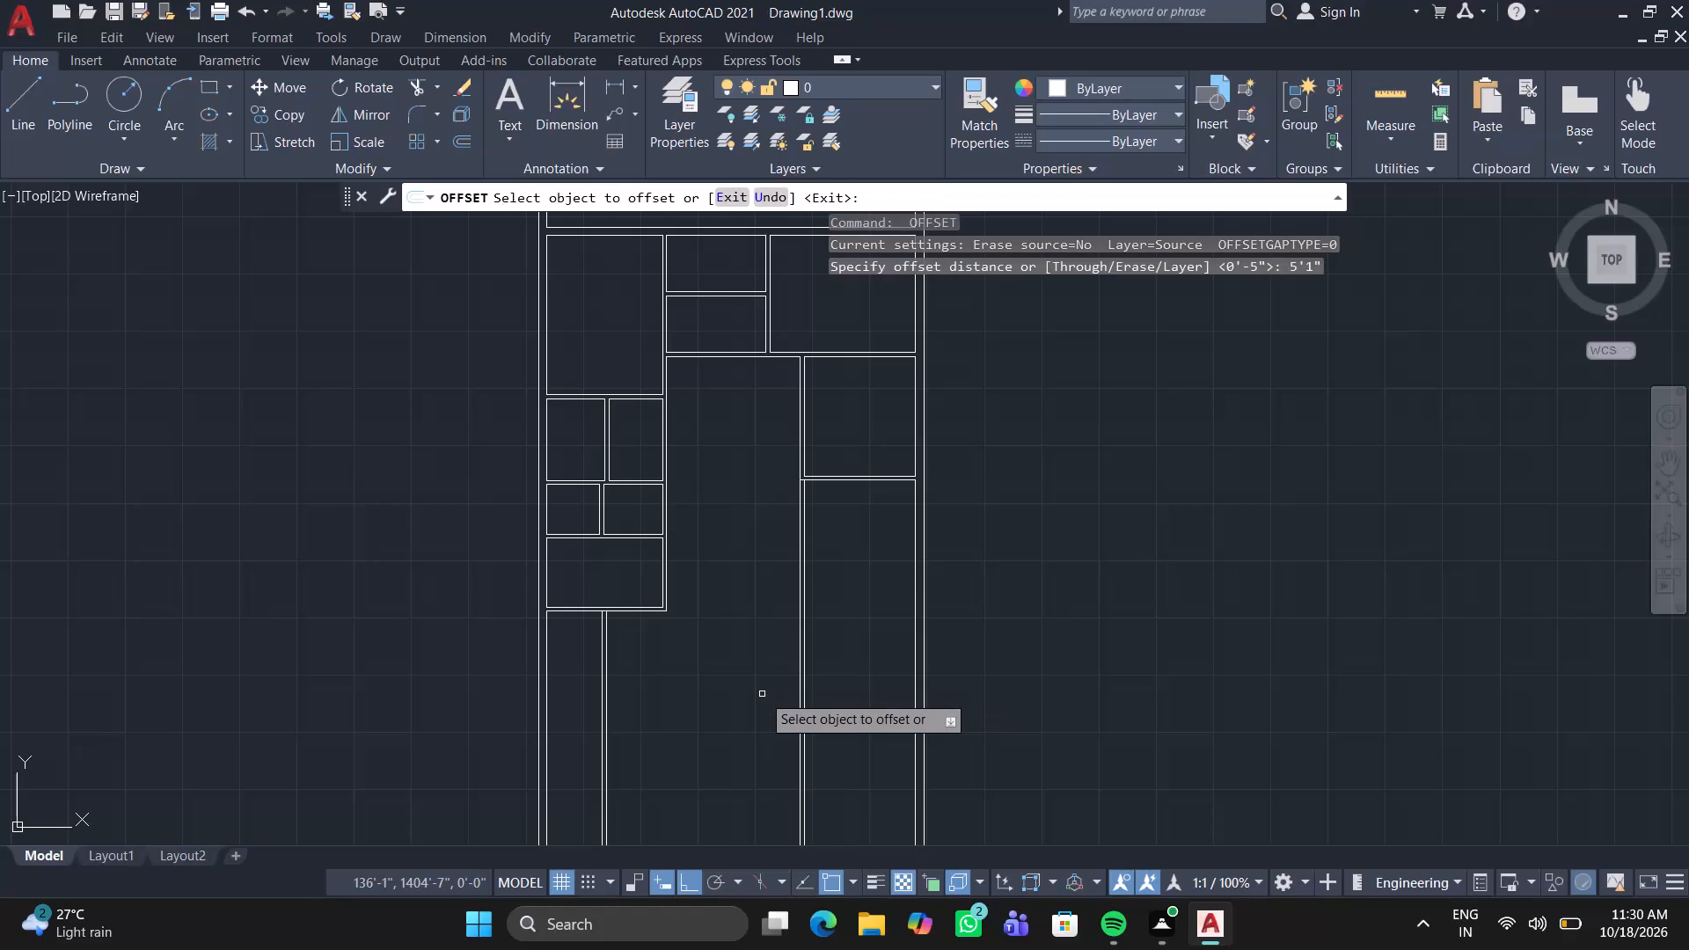
left_click(608, 696)
left_click(654, 701)
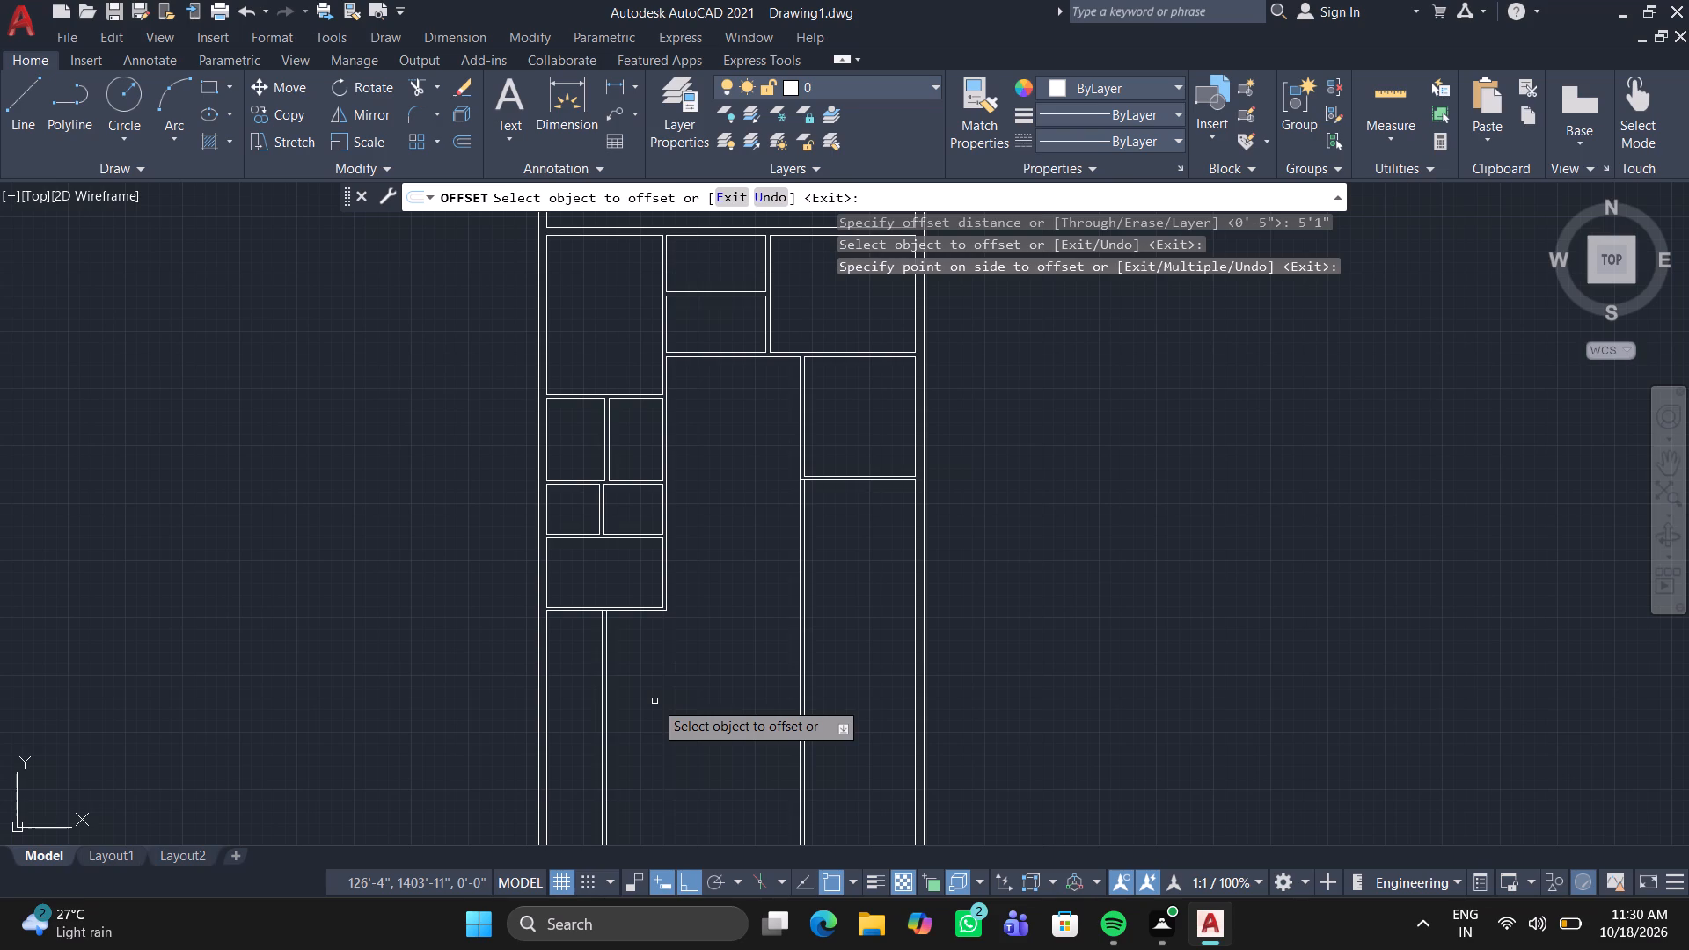
key("space")
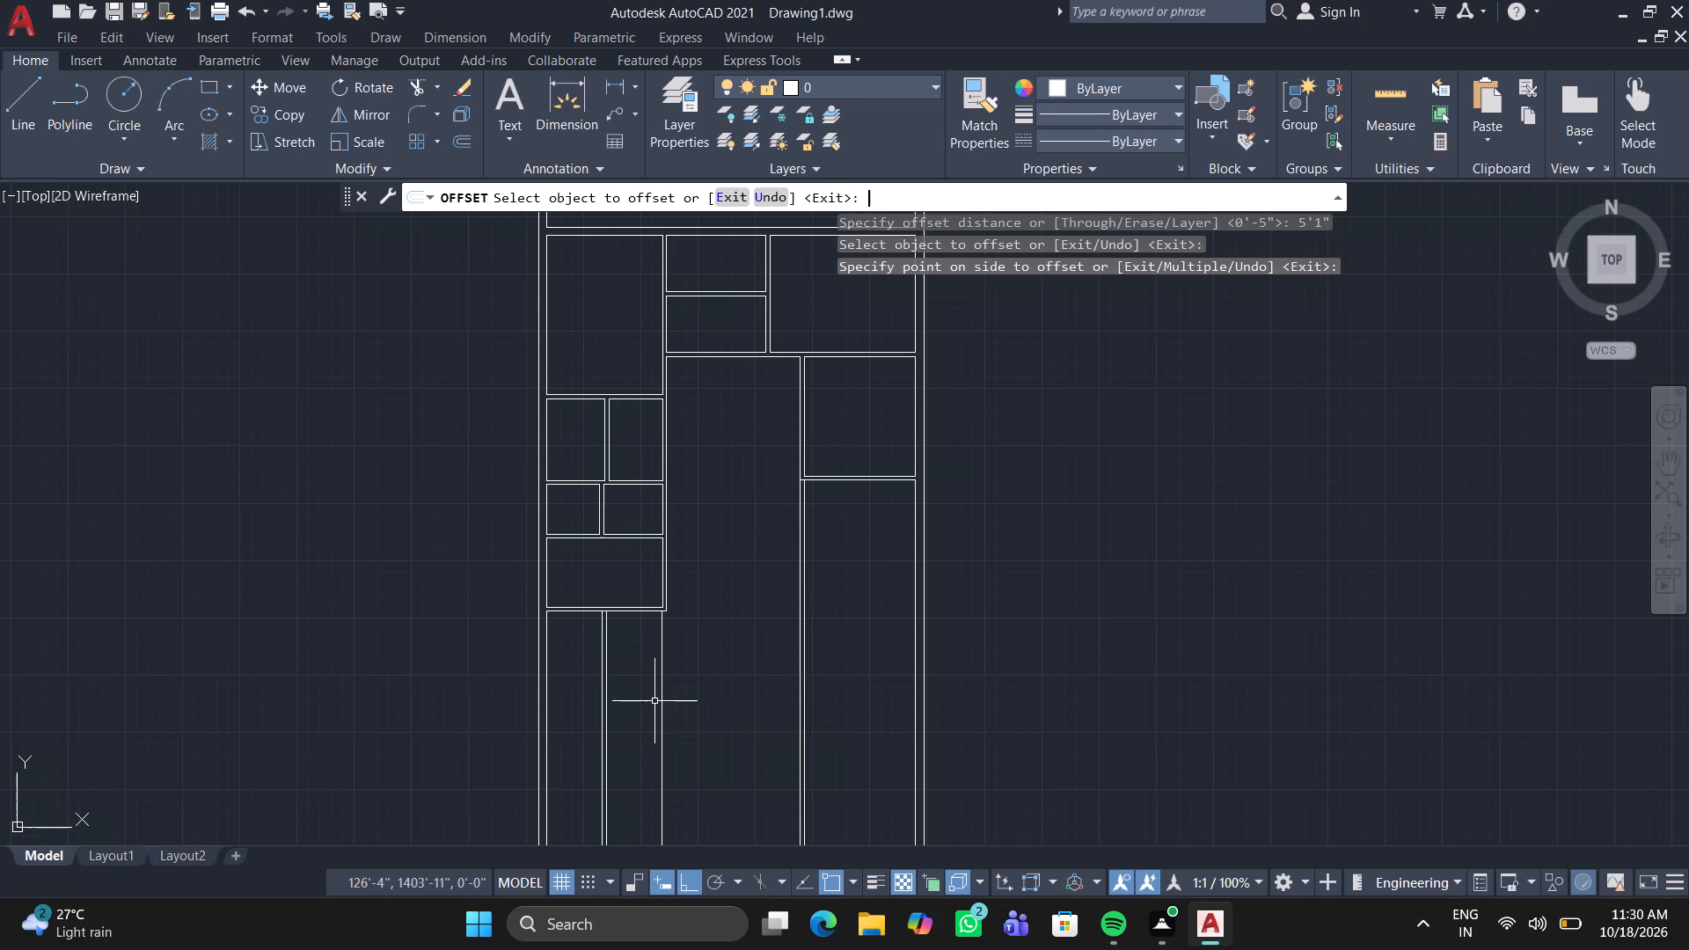
Offset the newest vertical line 4.5" to the right to form the second interior wall.
key("space")
type("4.5")
key("shift+quotedbl")
key("Return")
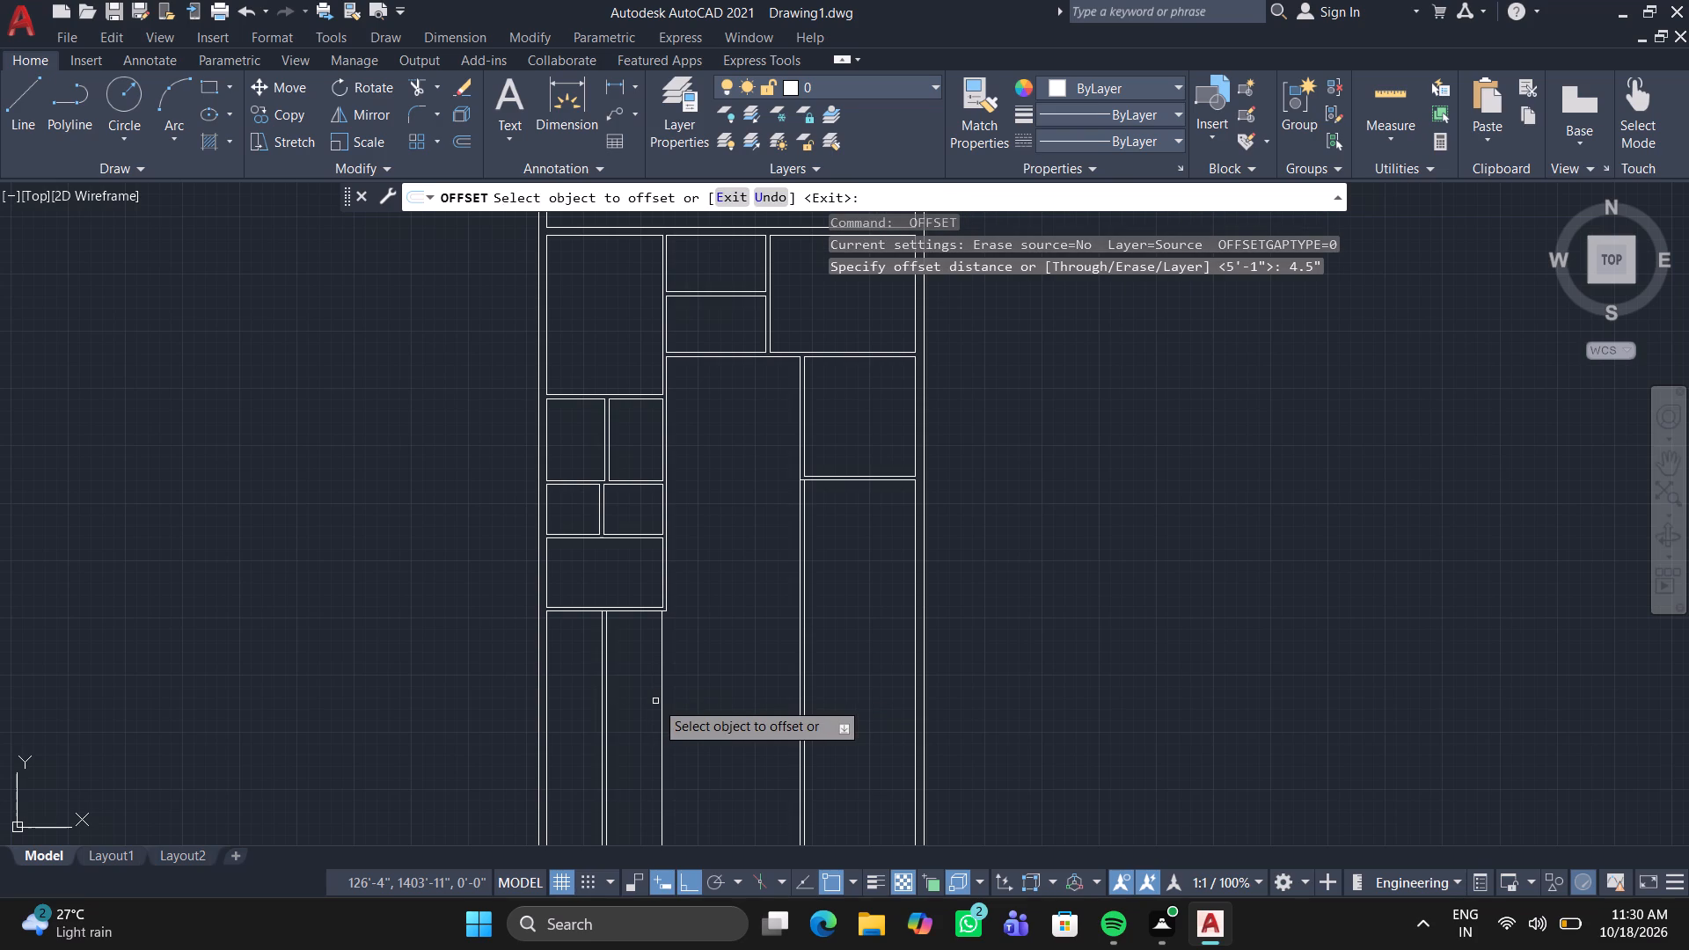
left_click(664, 701)
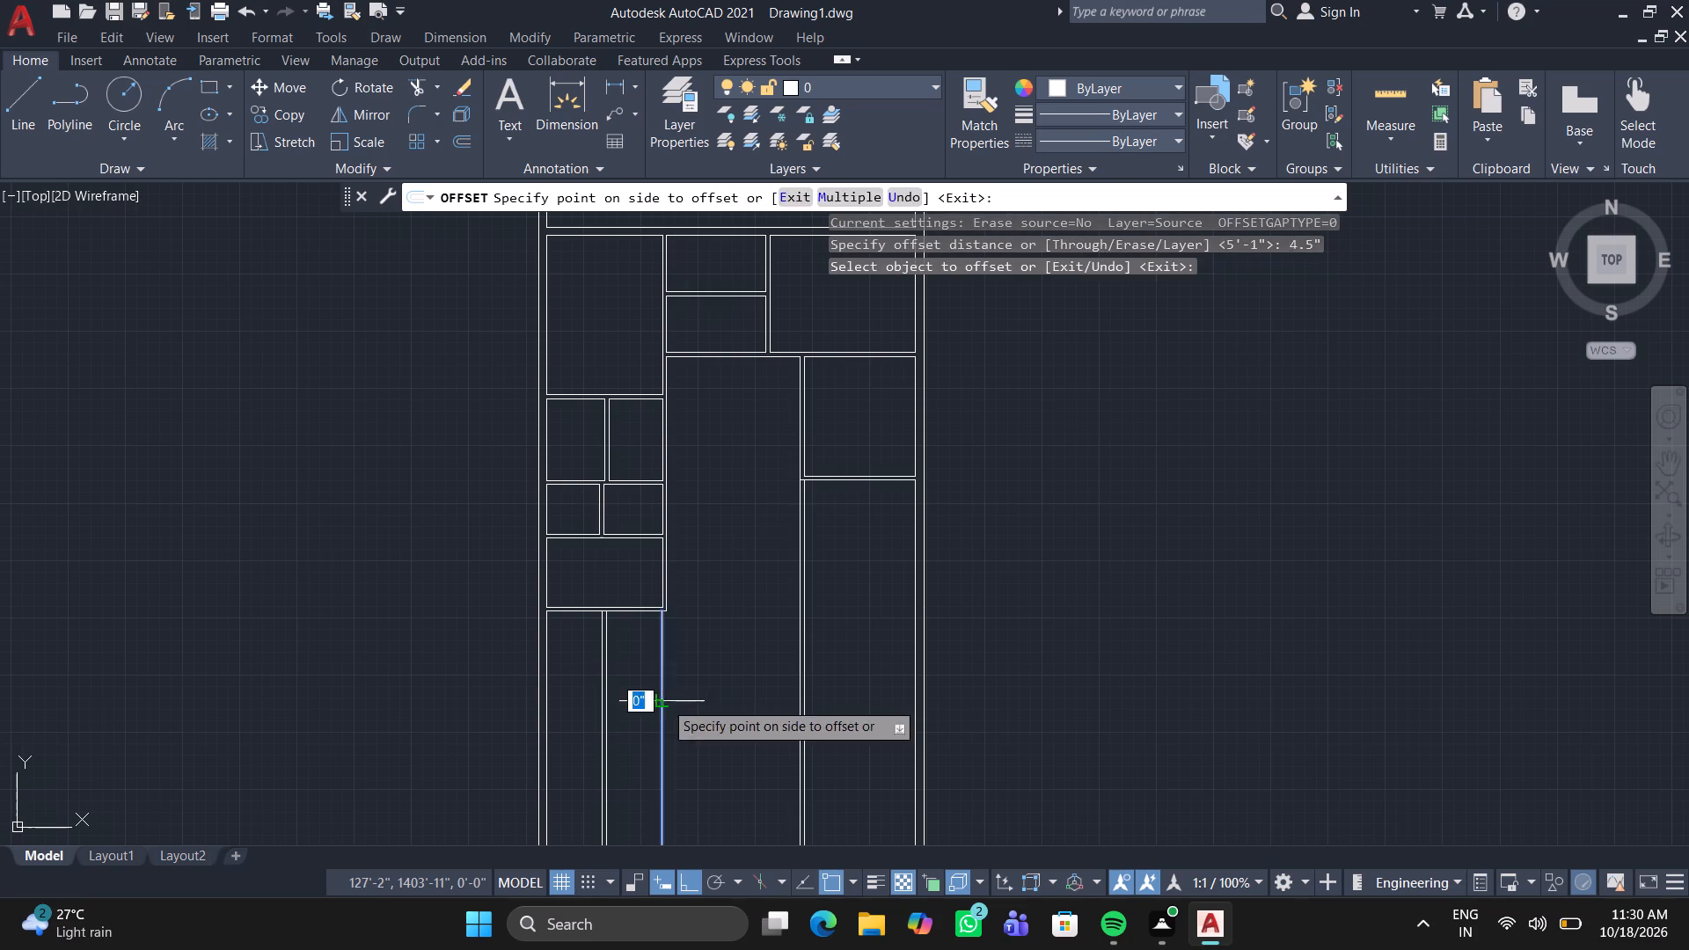
left_click(689, 707)
key("space")
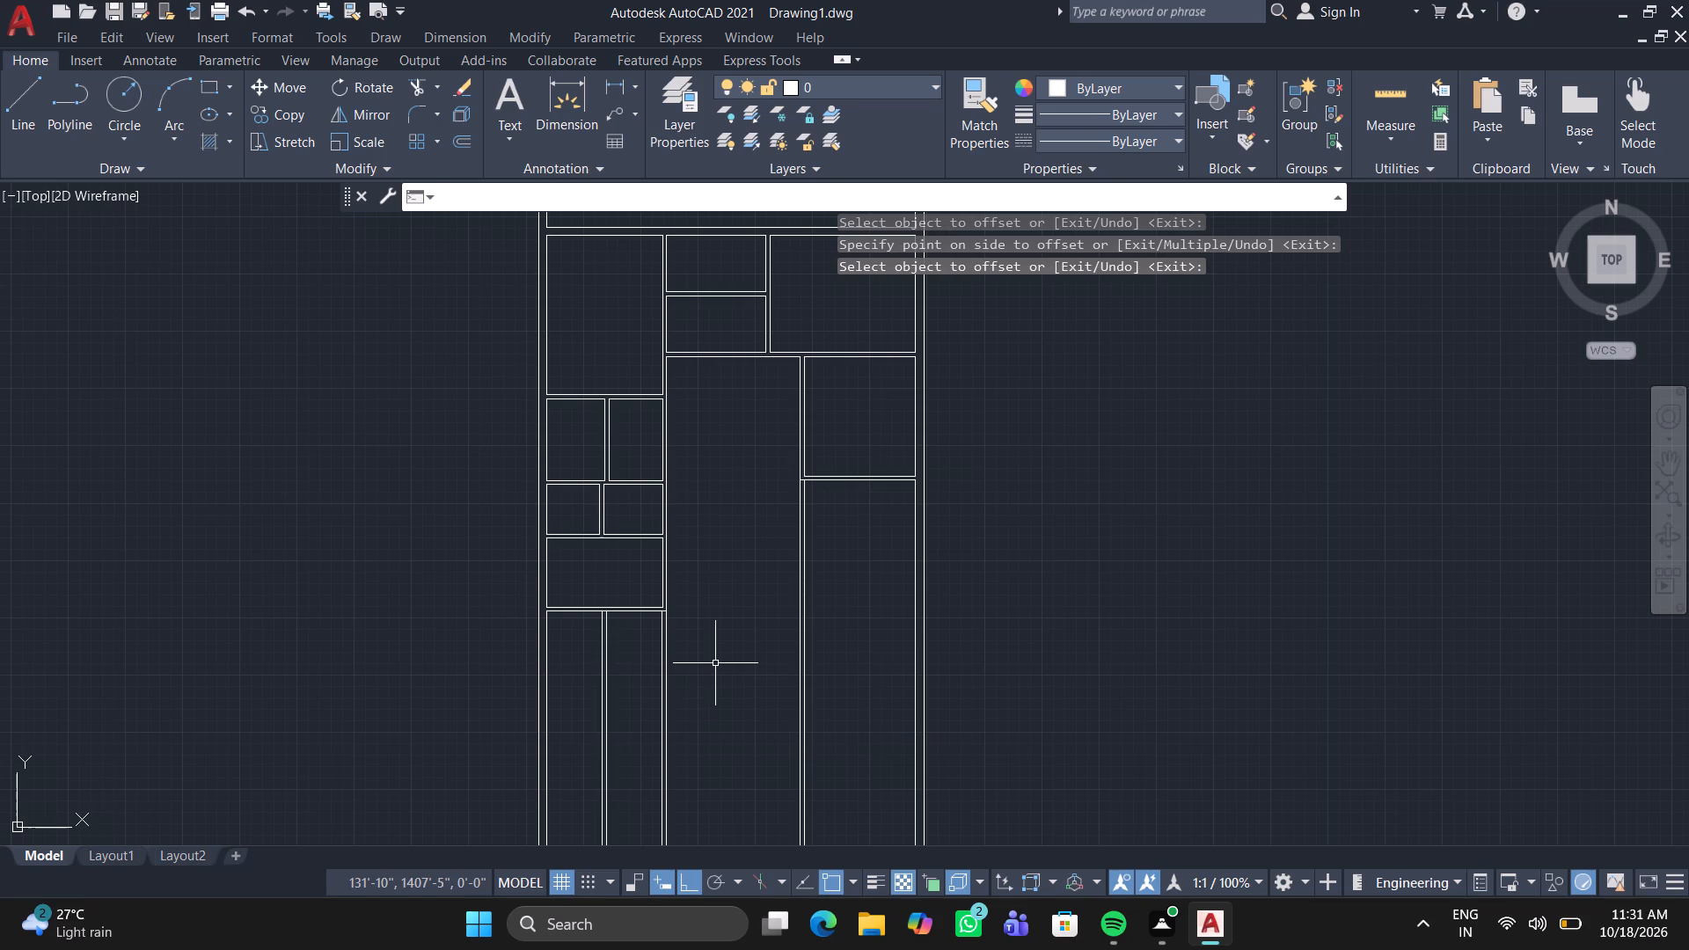
Offset the top lines of the two narrow bays below the closed room 5'3" downward.
key("o")
key("Return")
type("5'")
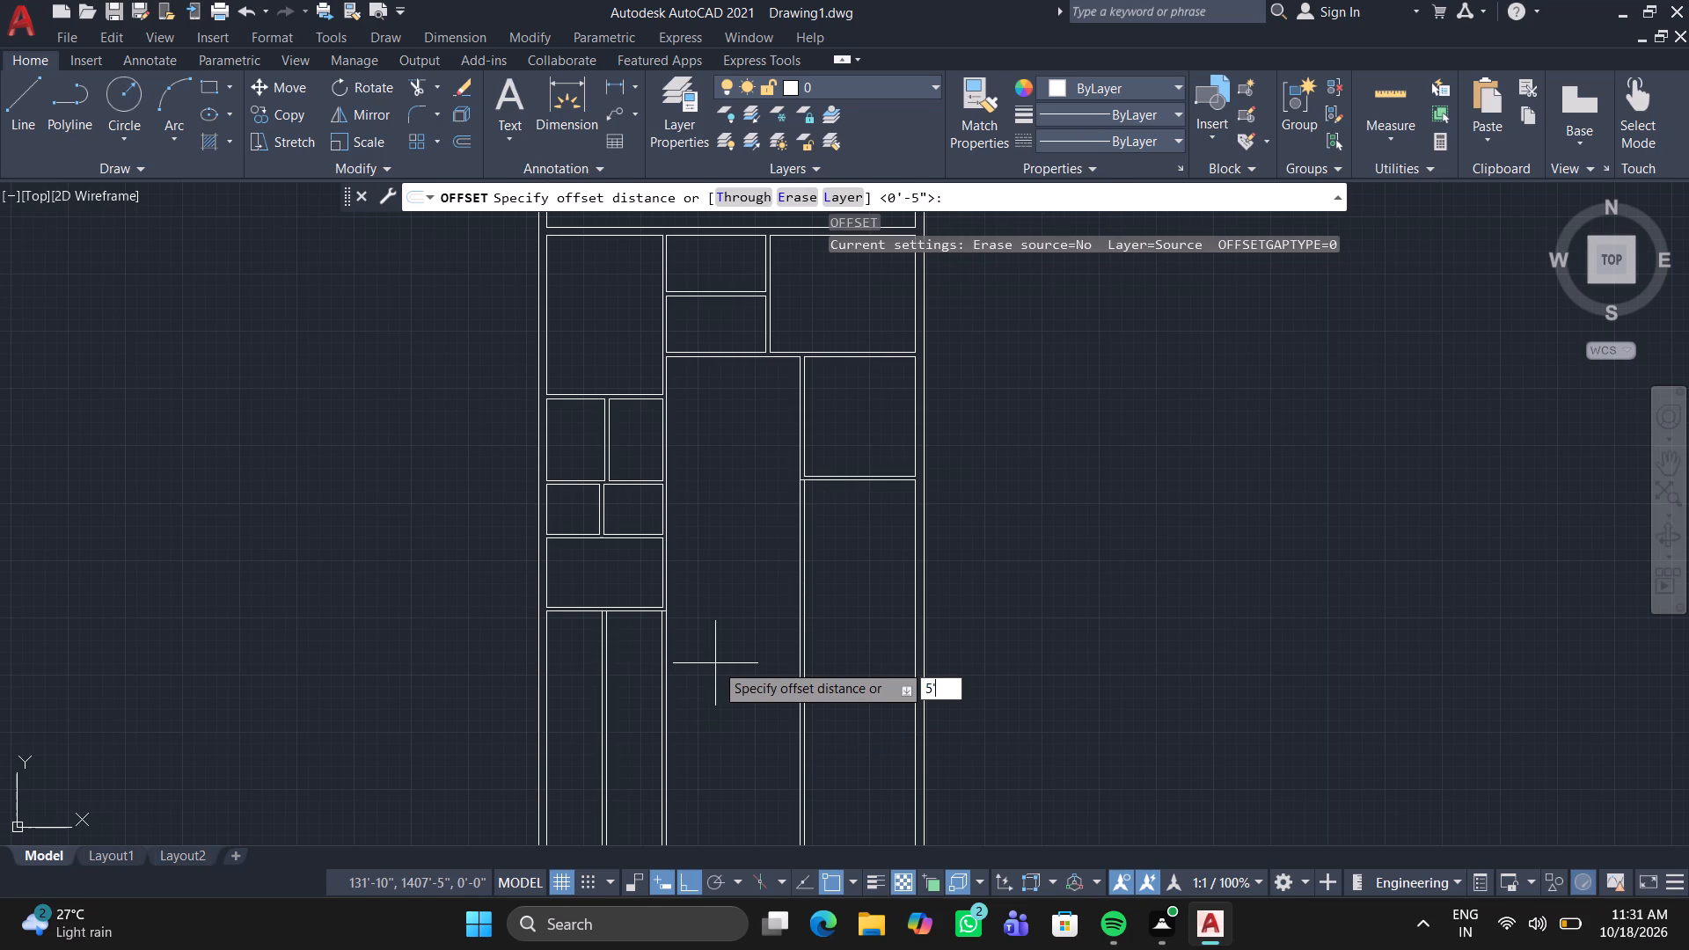
type("3\"")
key("Return")
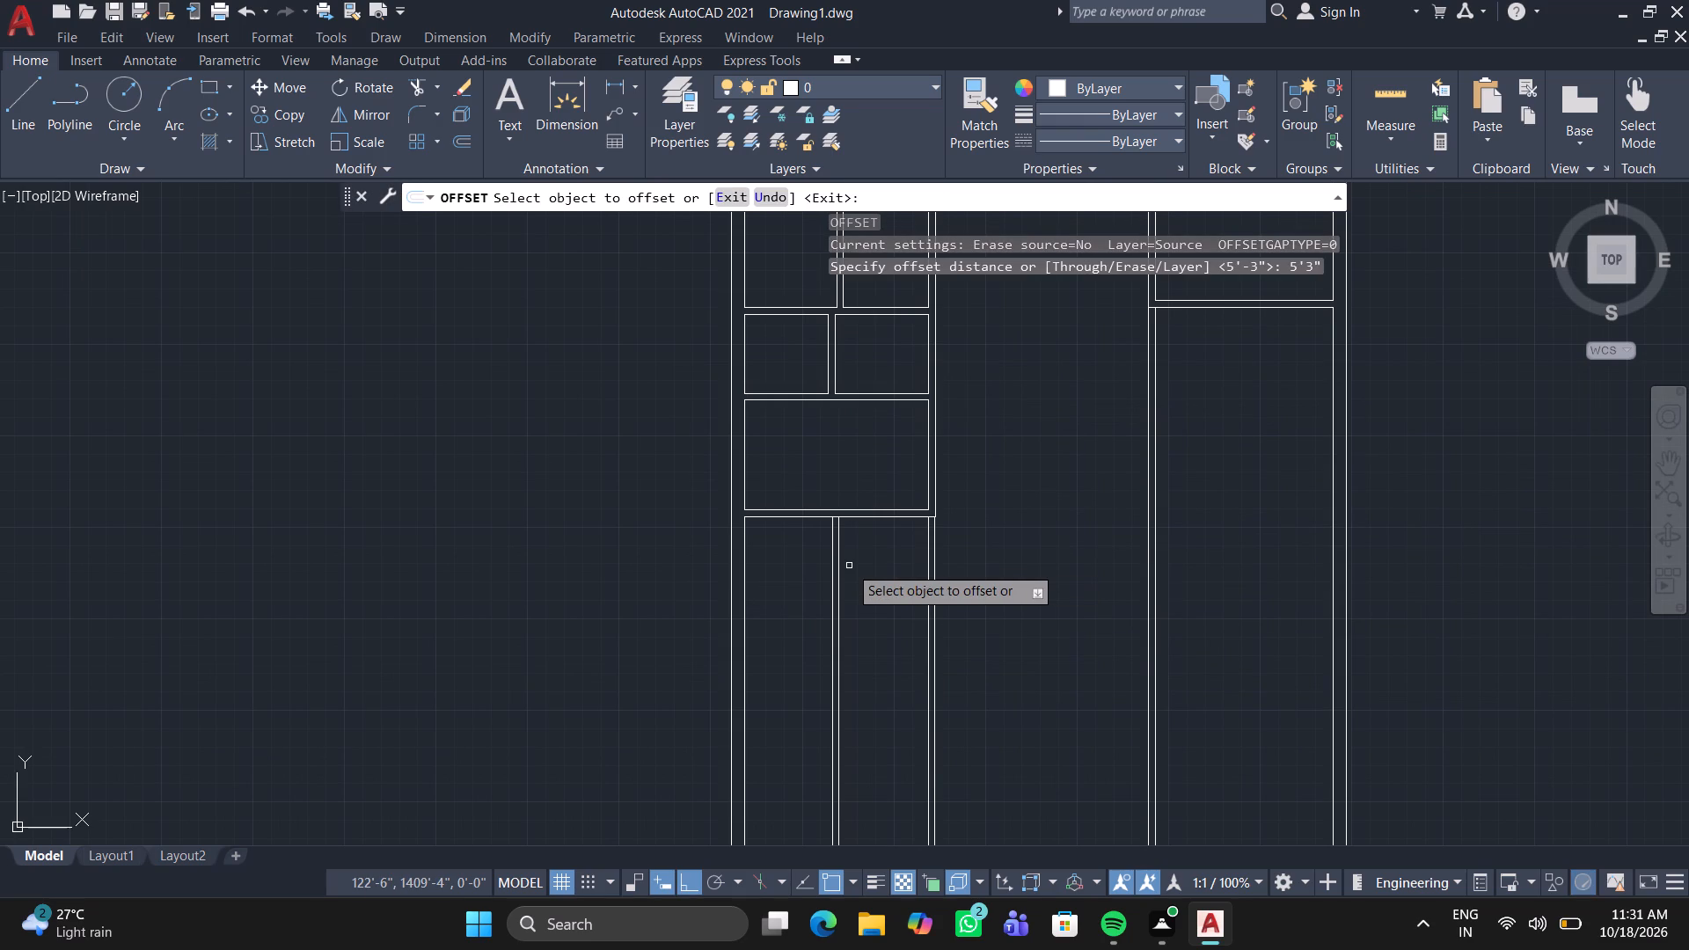
left_click(774, 518)
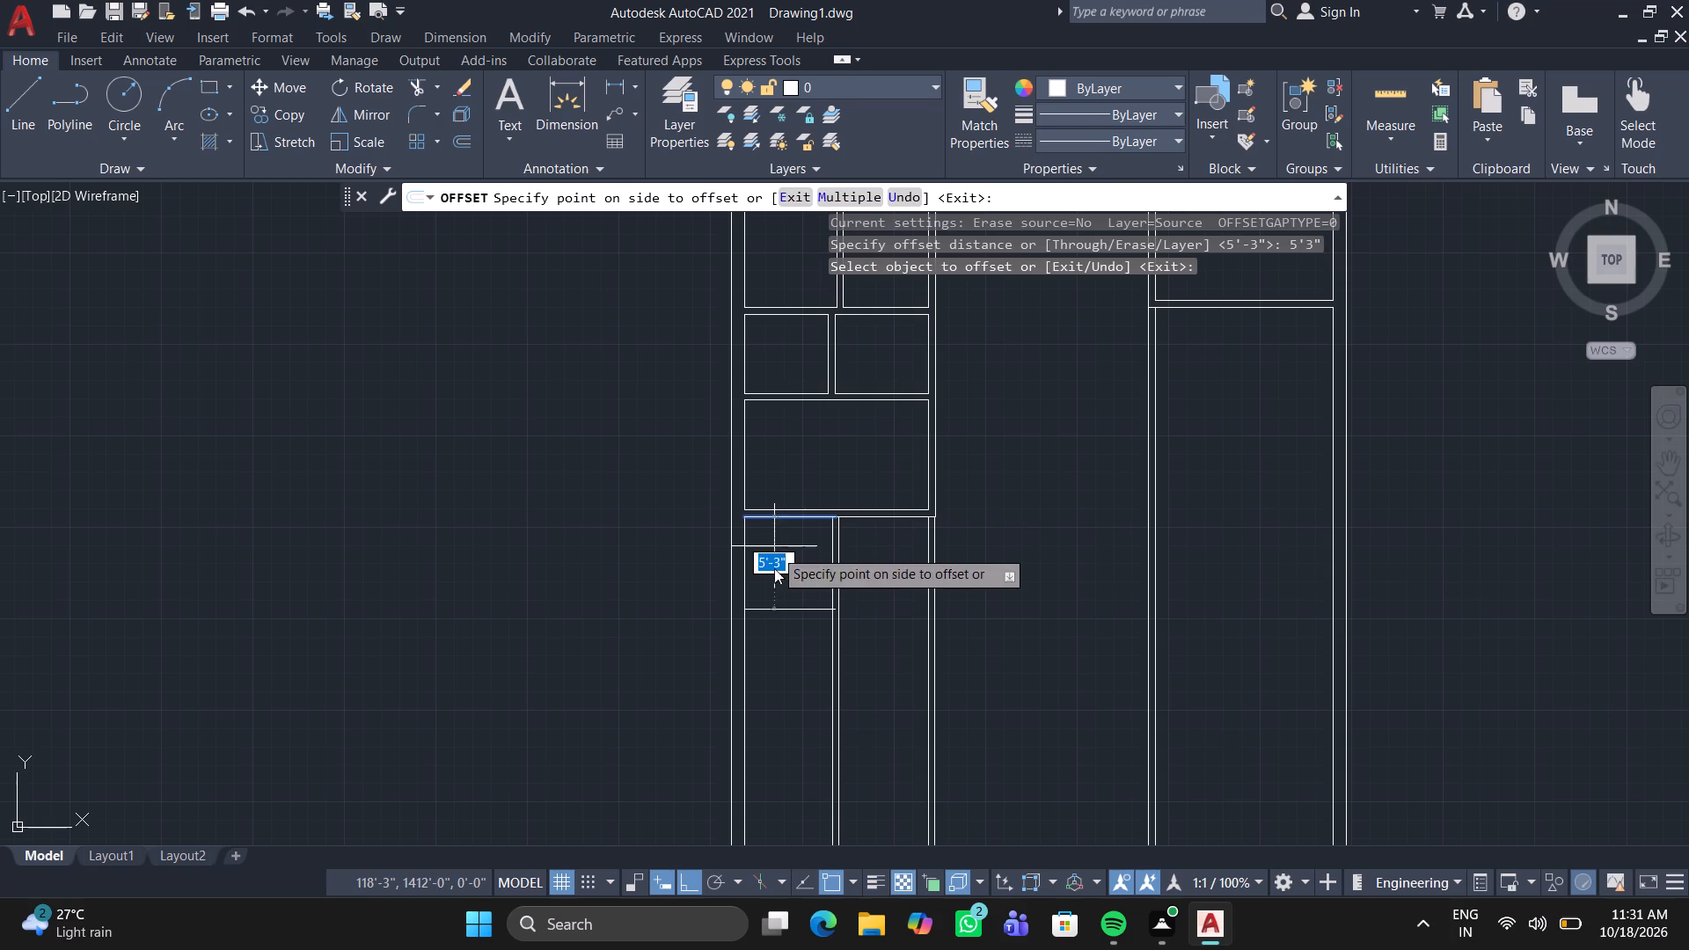
left_click(774, 568)
left_click(872, 517)
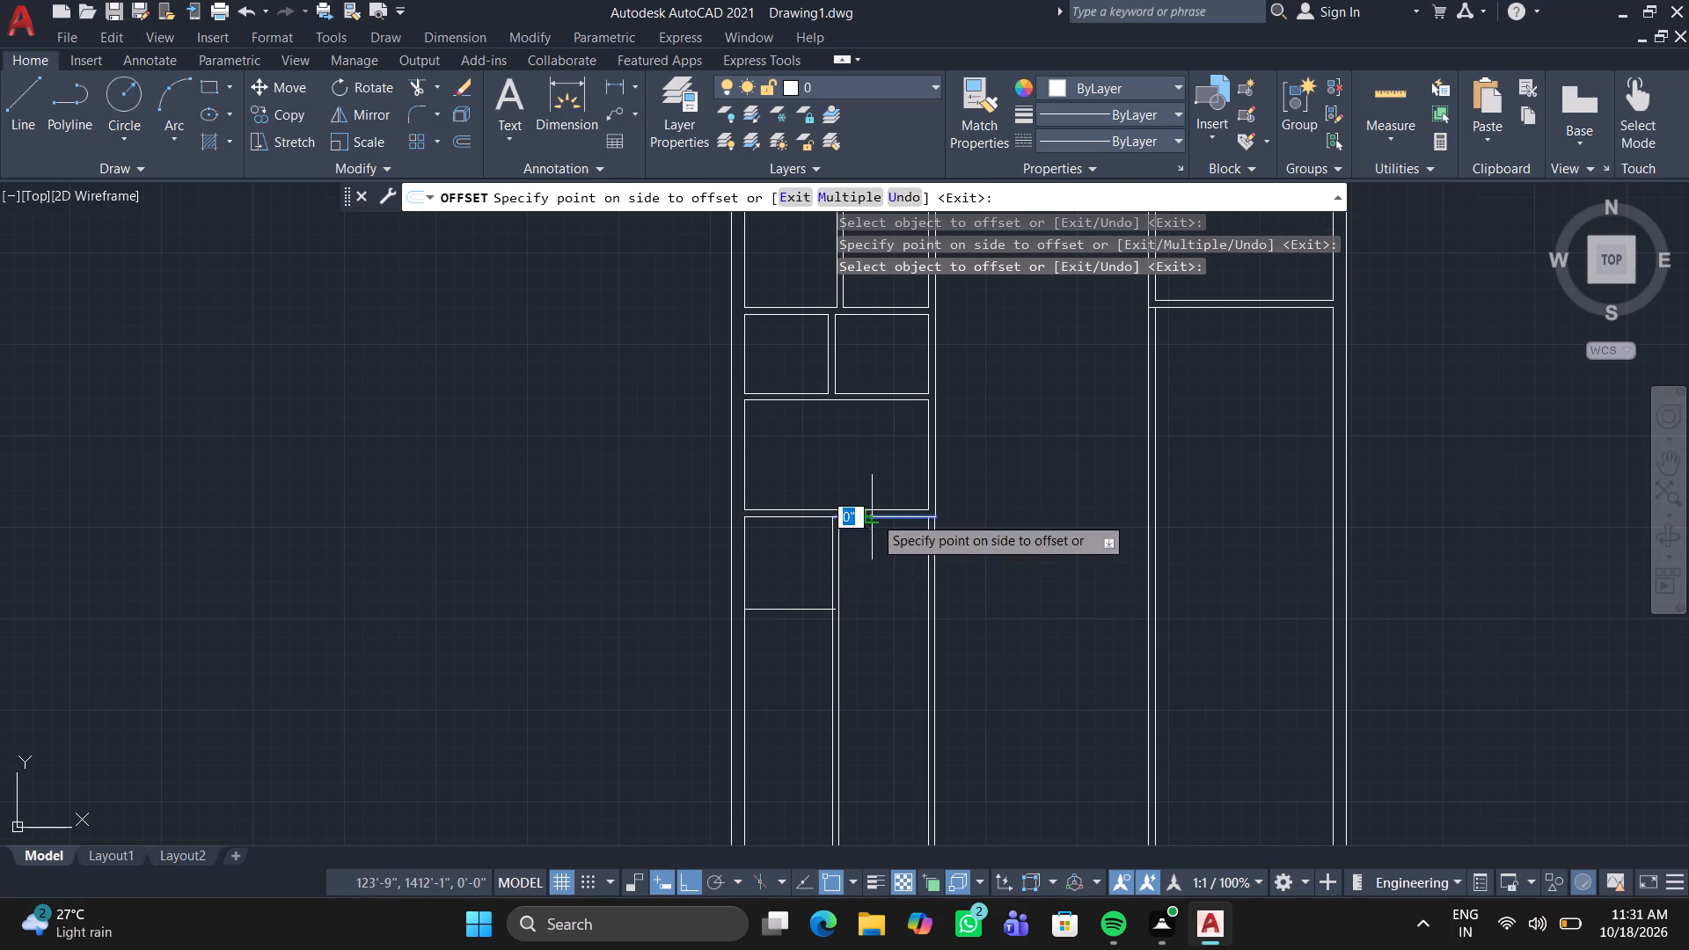
left_click(872, 582)
key("Escape")
key("Escape")
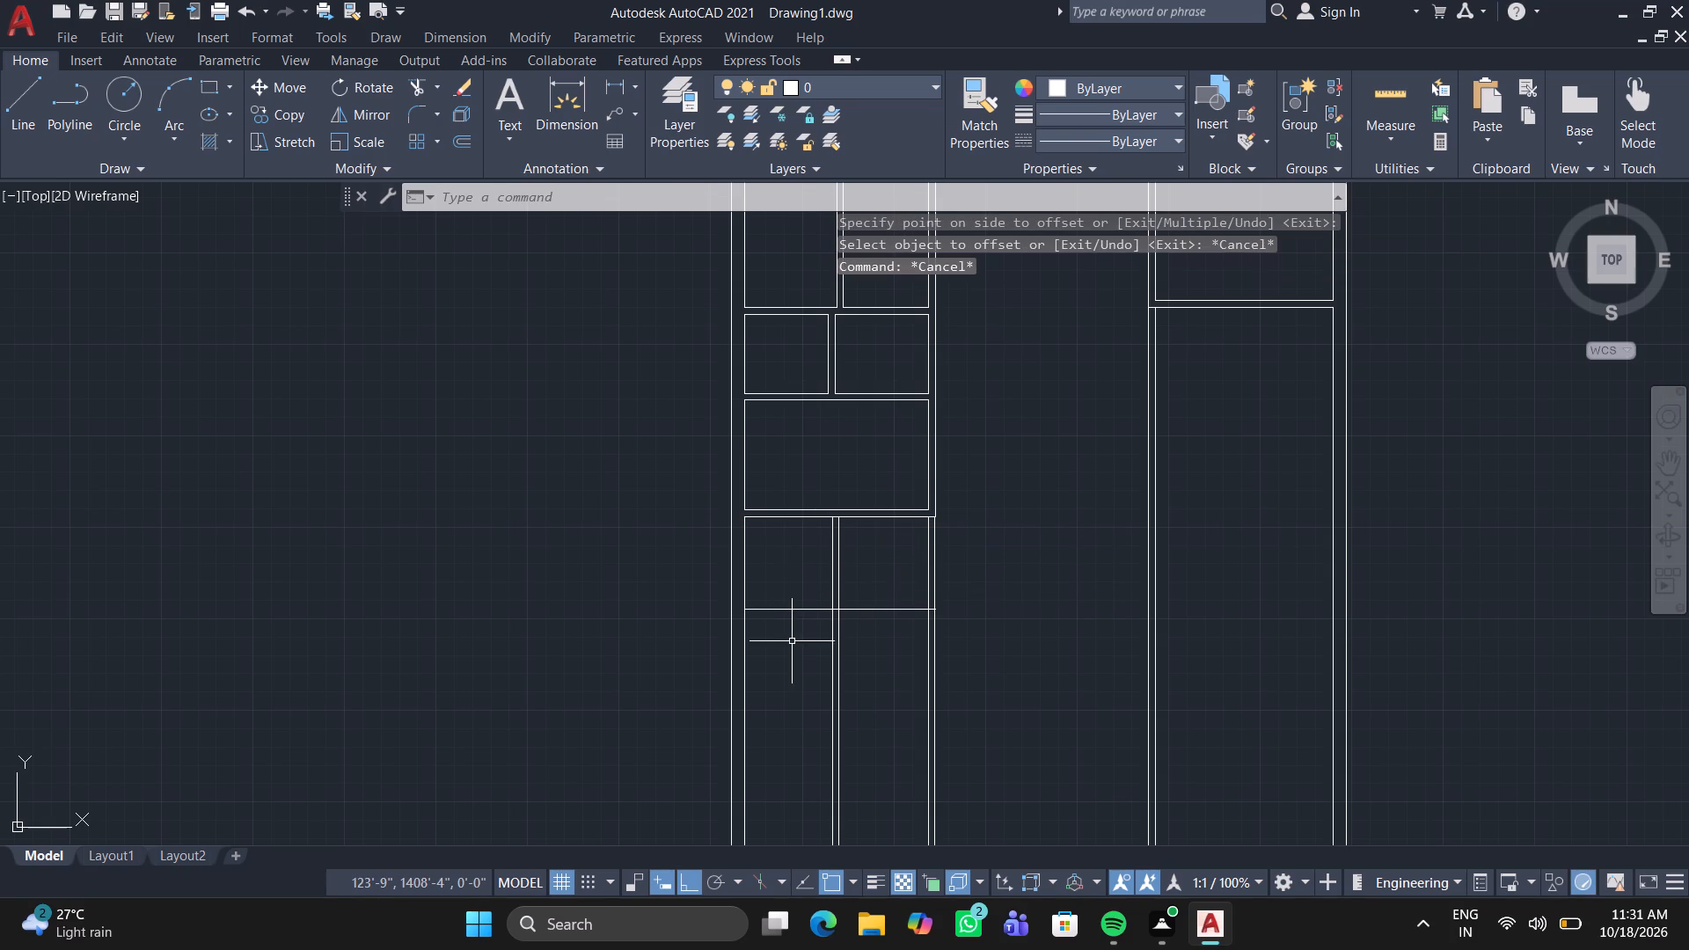
Offset both new horizontal lines 4.5" downward to form the interior wall closing the two small rooms.
scroll(792, 642, "up", 2)
type("4.5\"")
key("Return")
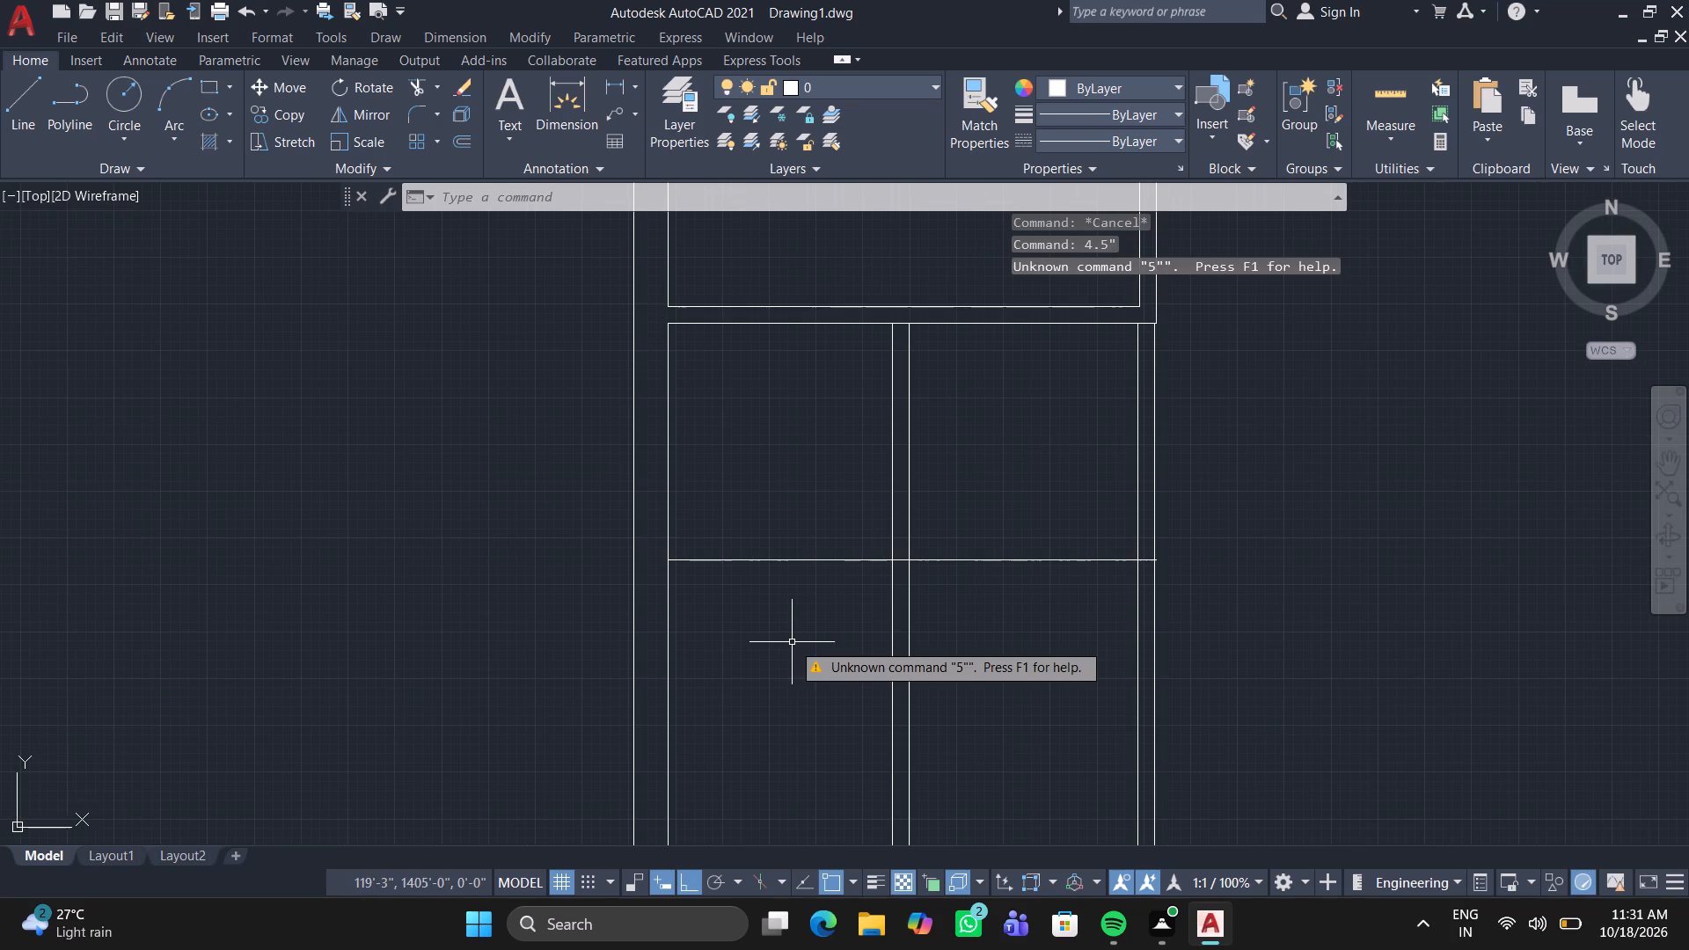
key("space")
key("4")
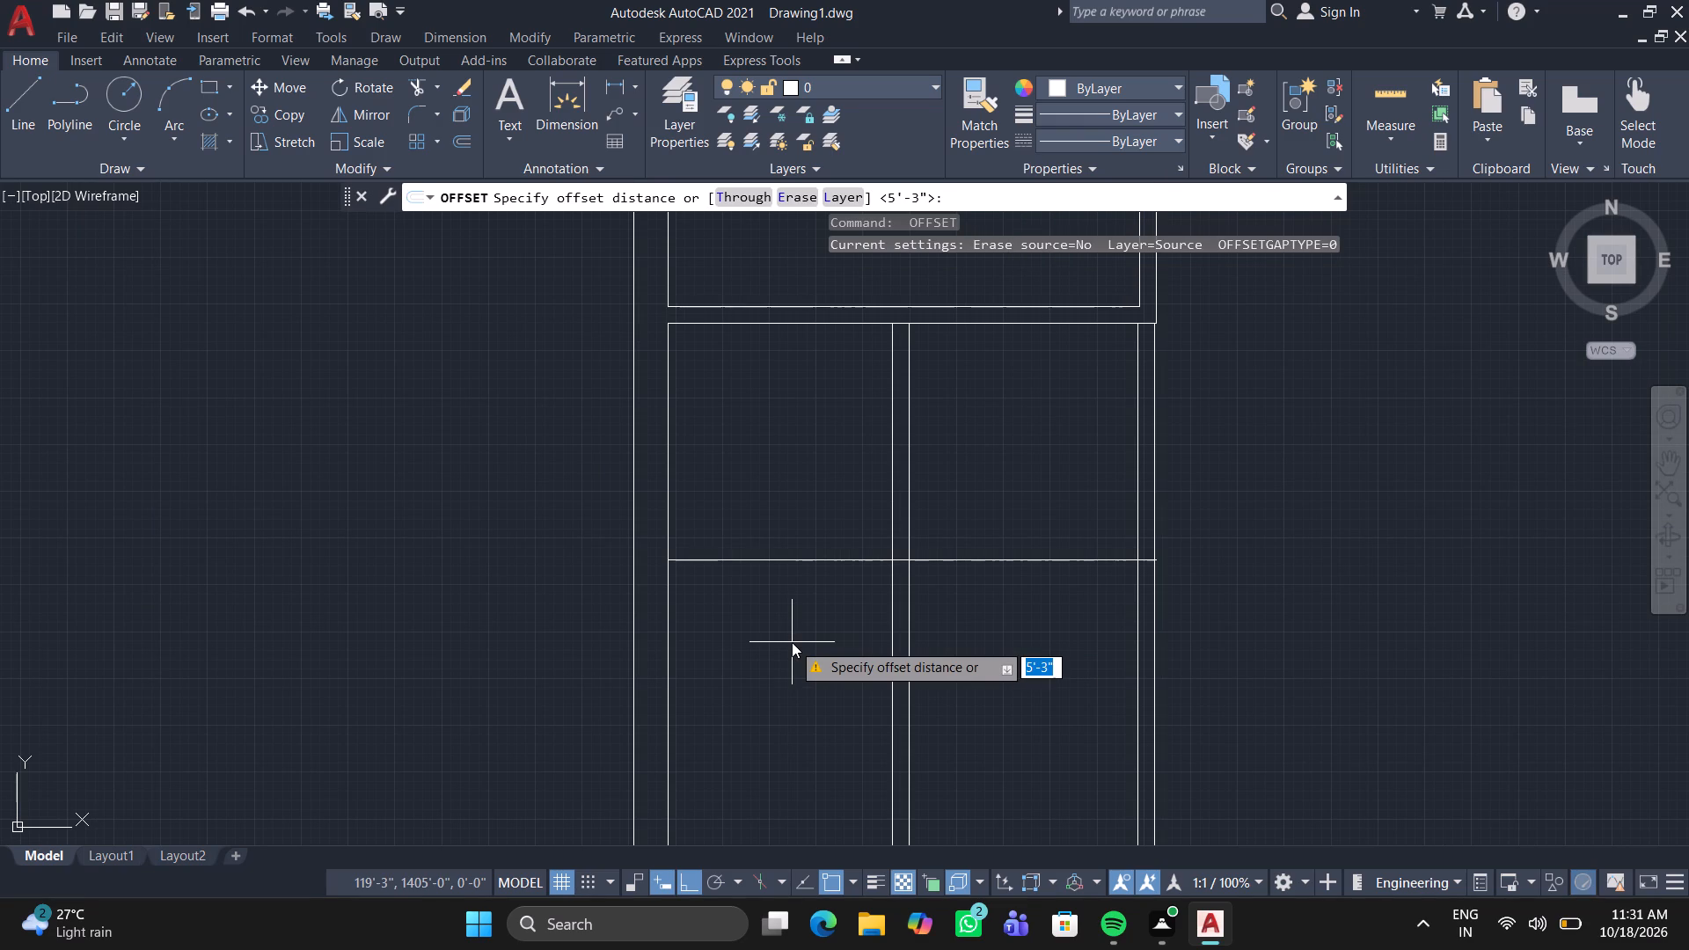
type(".5\"")
key("Return")
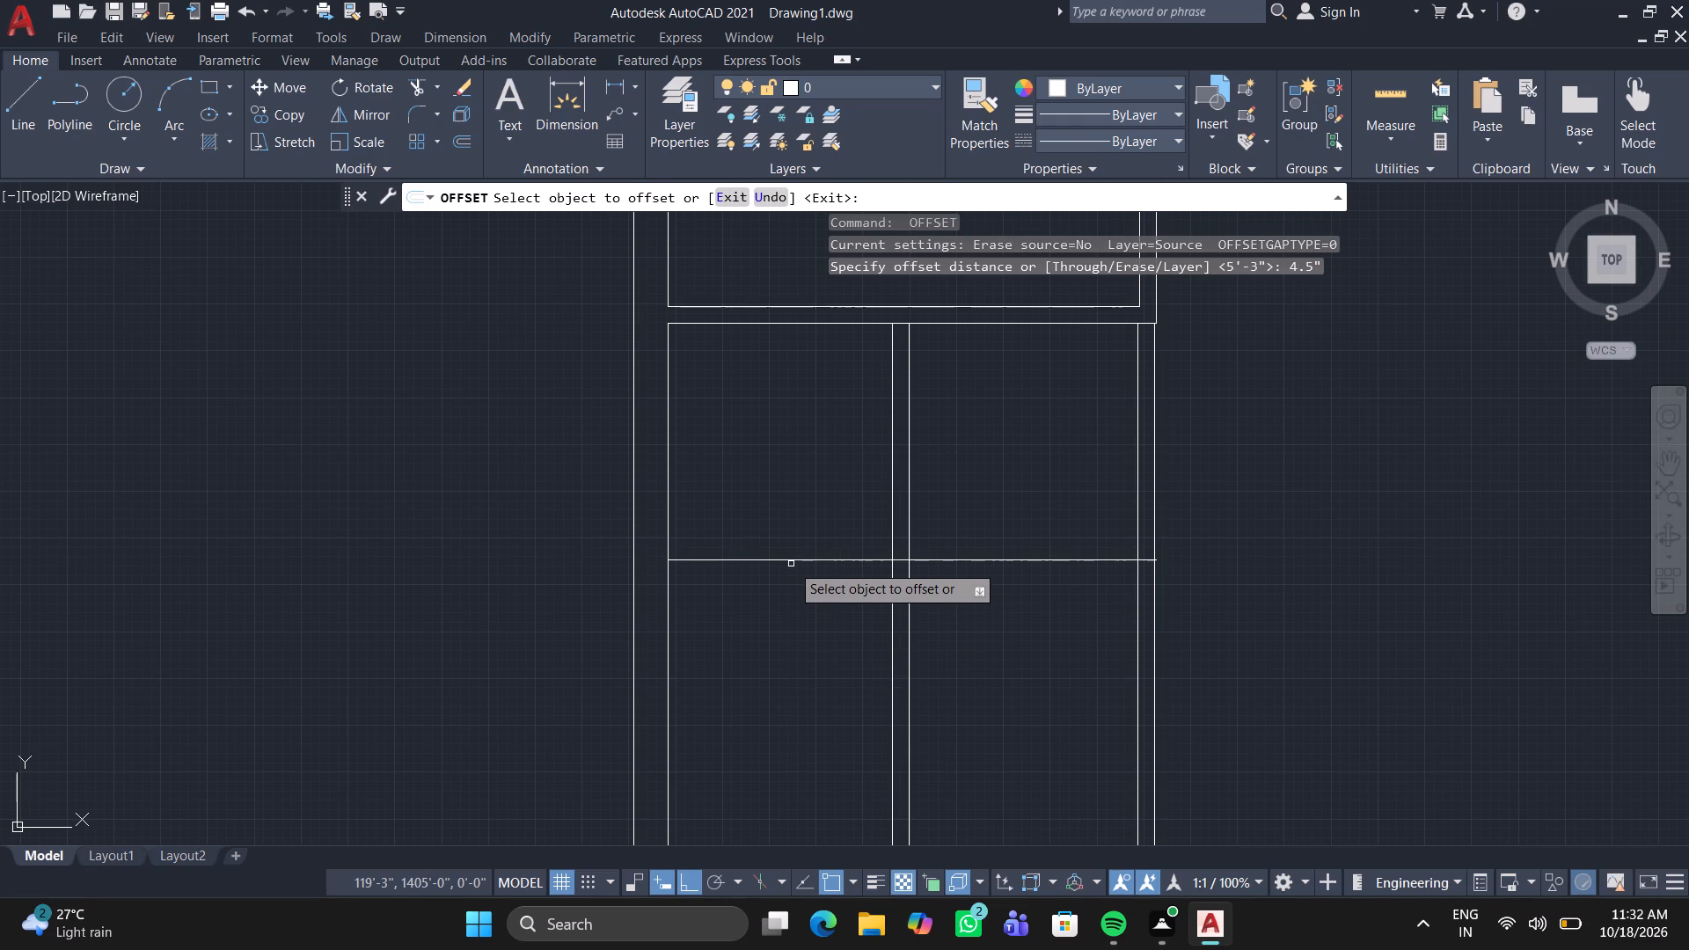
double_click(791, 559)
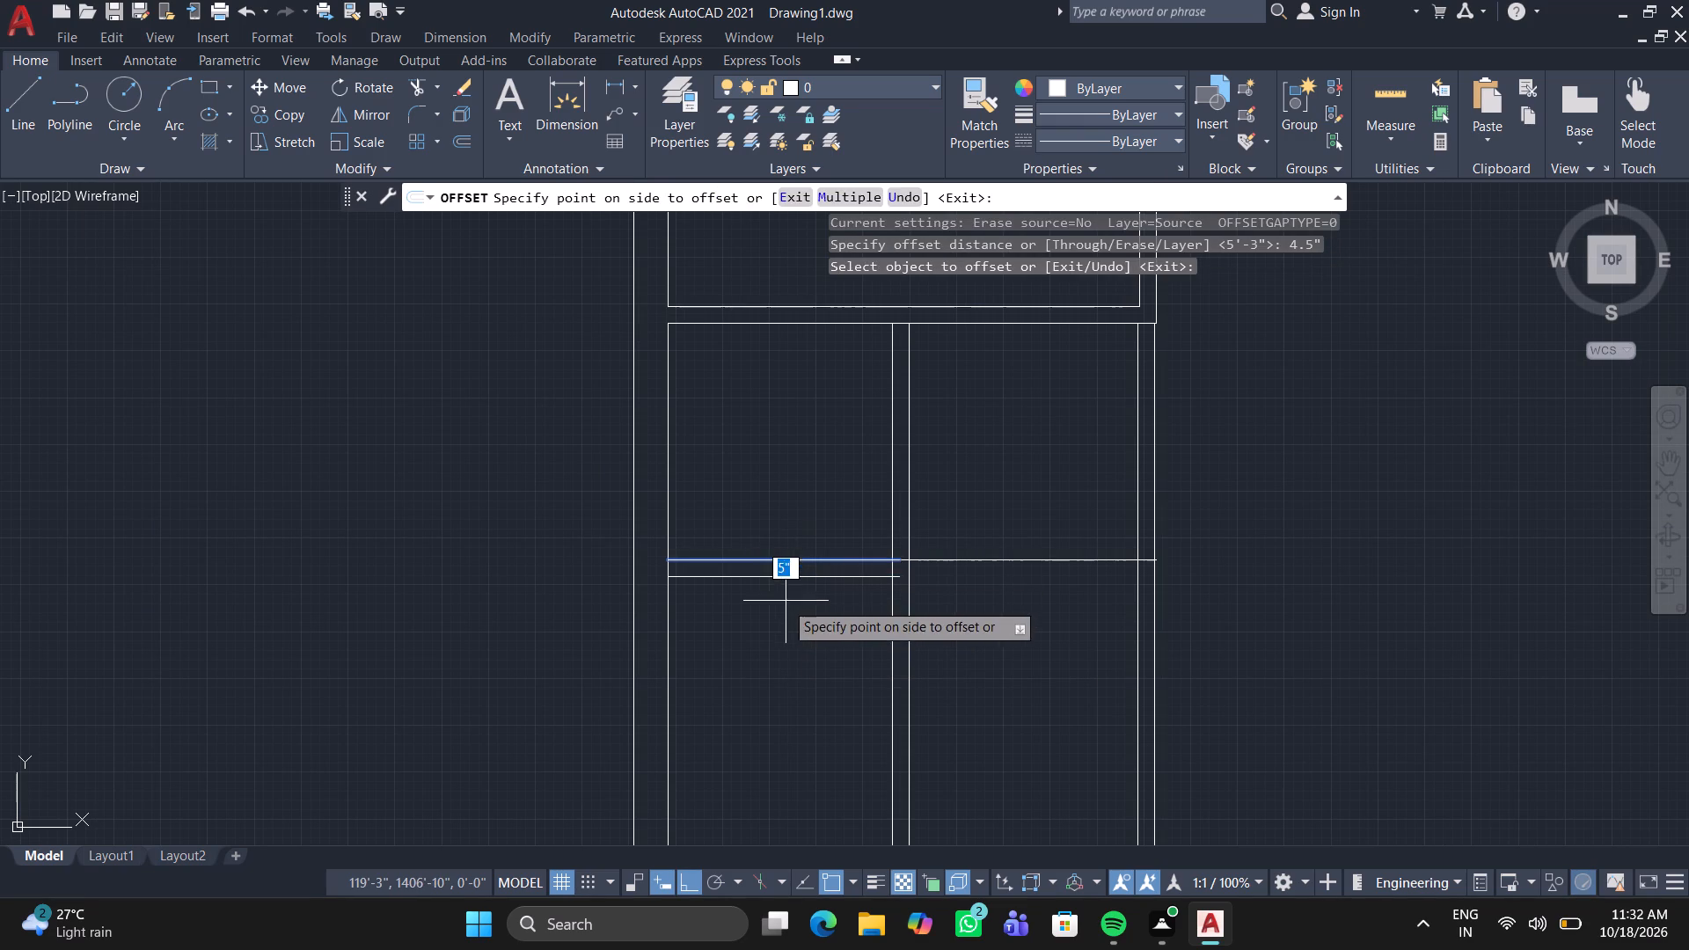
left_click(777, 627)
double_click(938, 558)
left_click(932, 650)
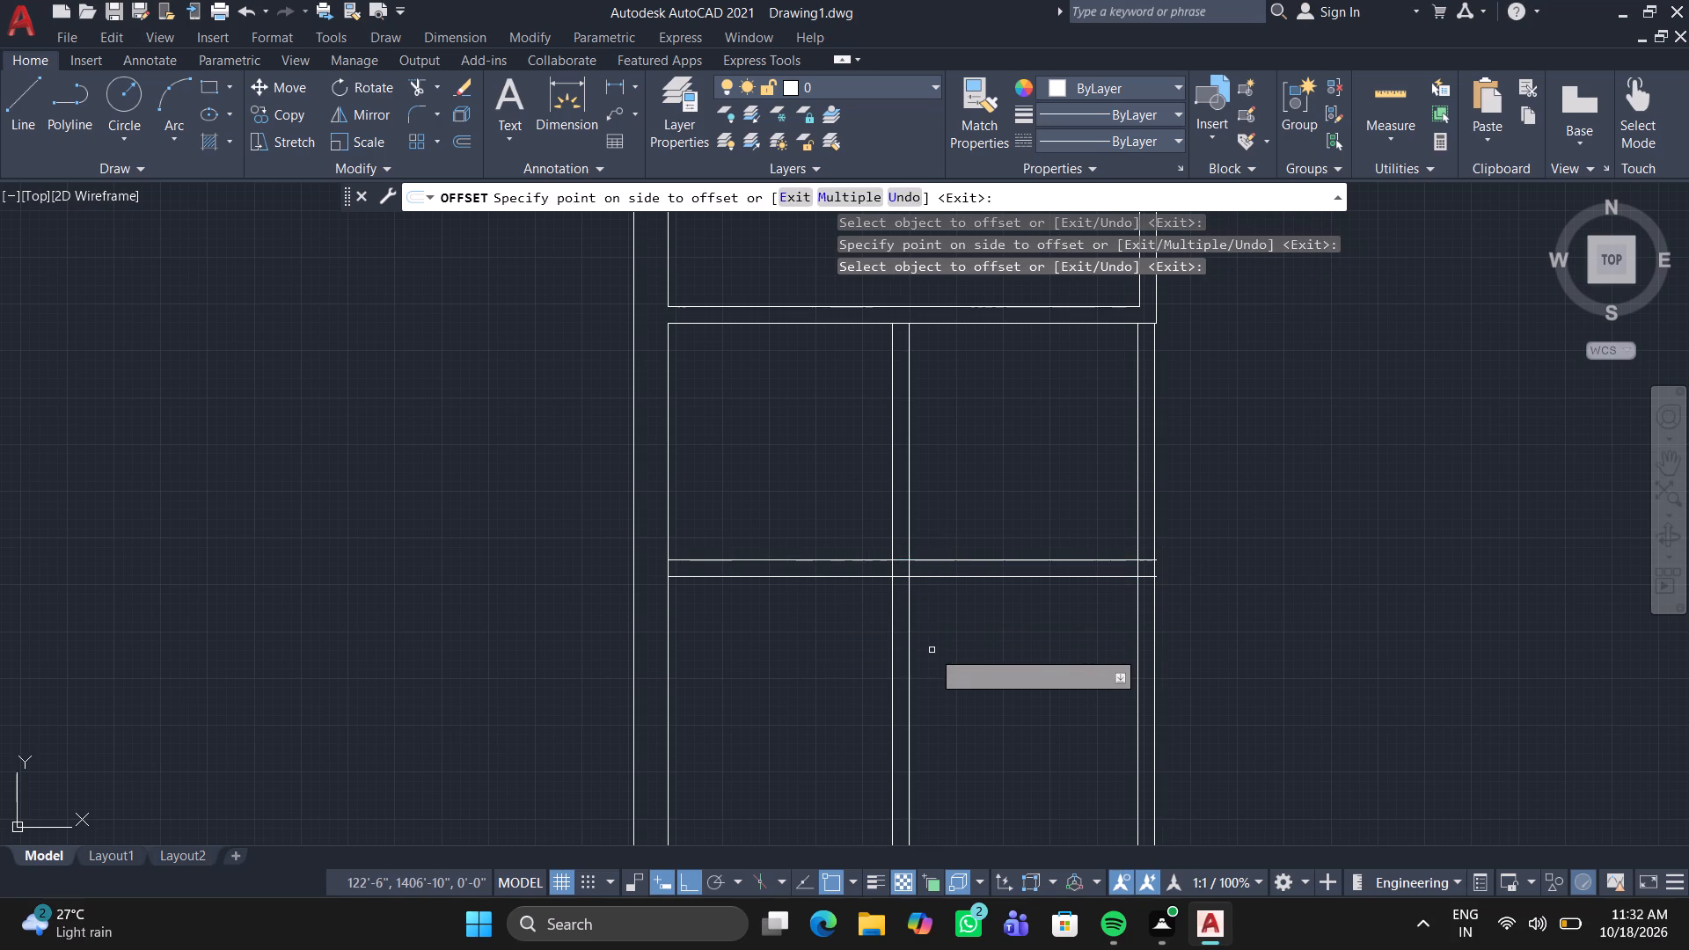
key("Escape")
Trim off the interior vertical wall lines that run below the new horizontal wall.
key("t")
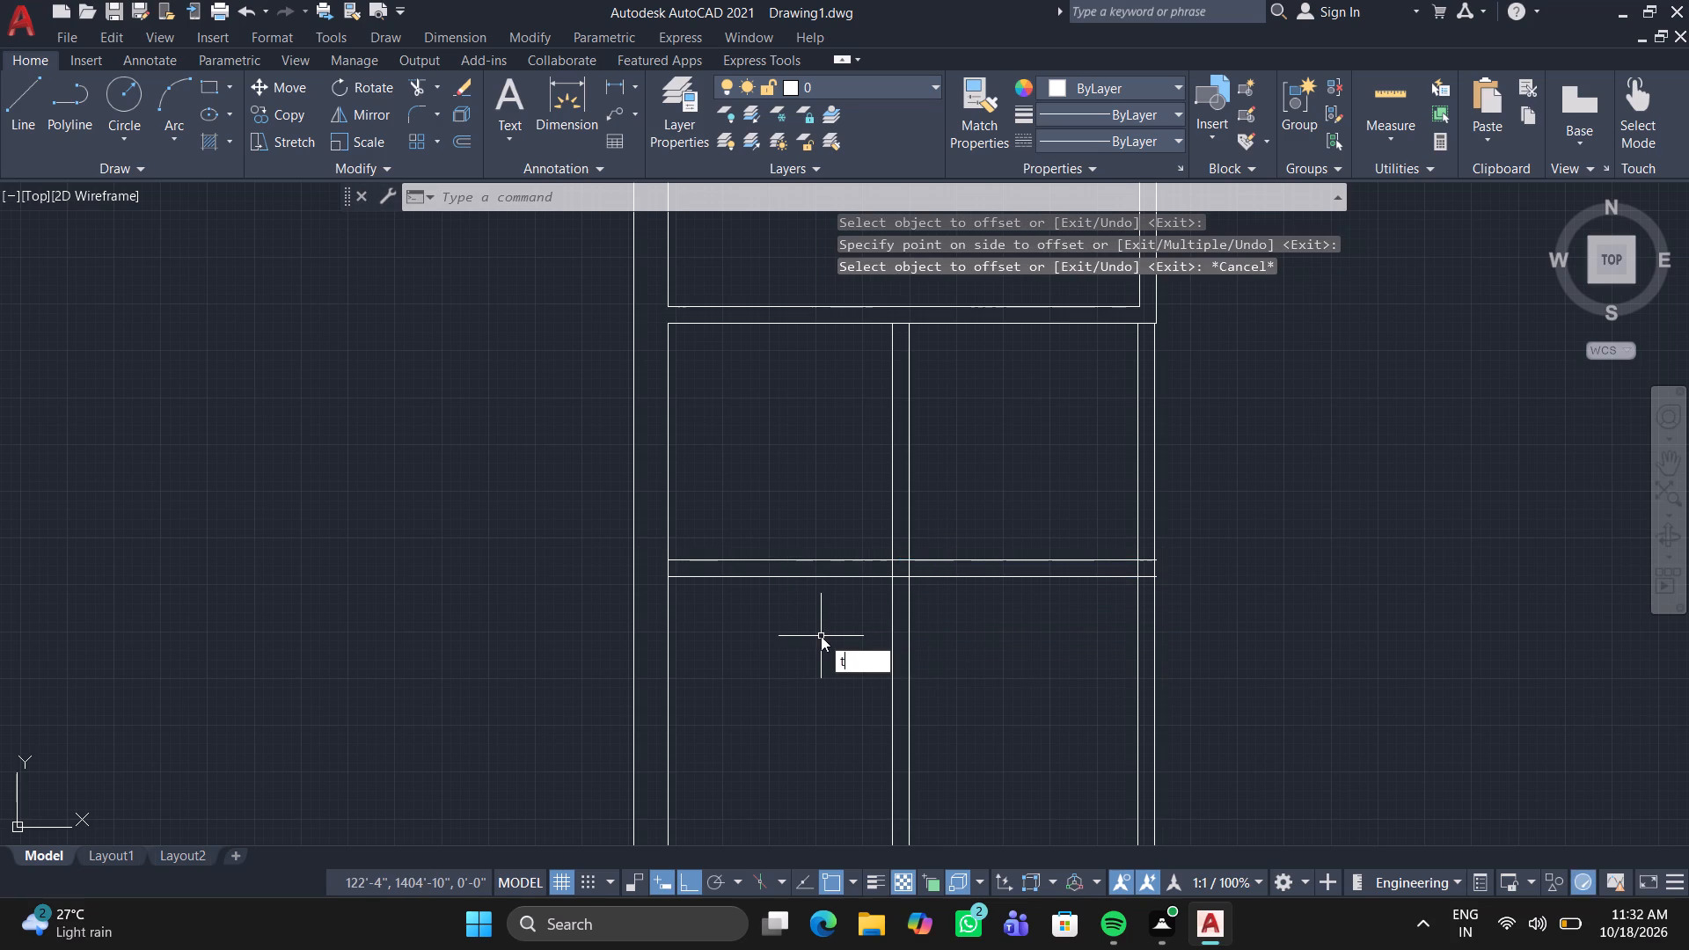
key("r")
key("Return")
left_click(826, 630)
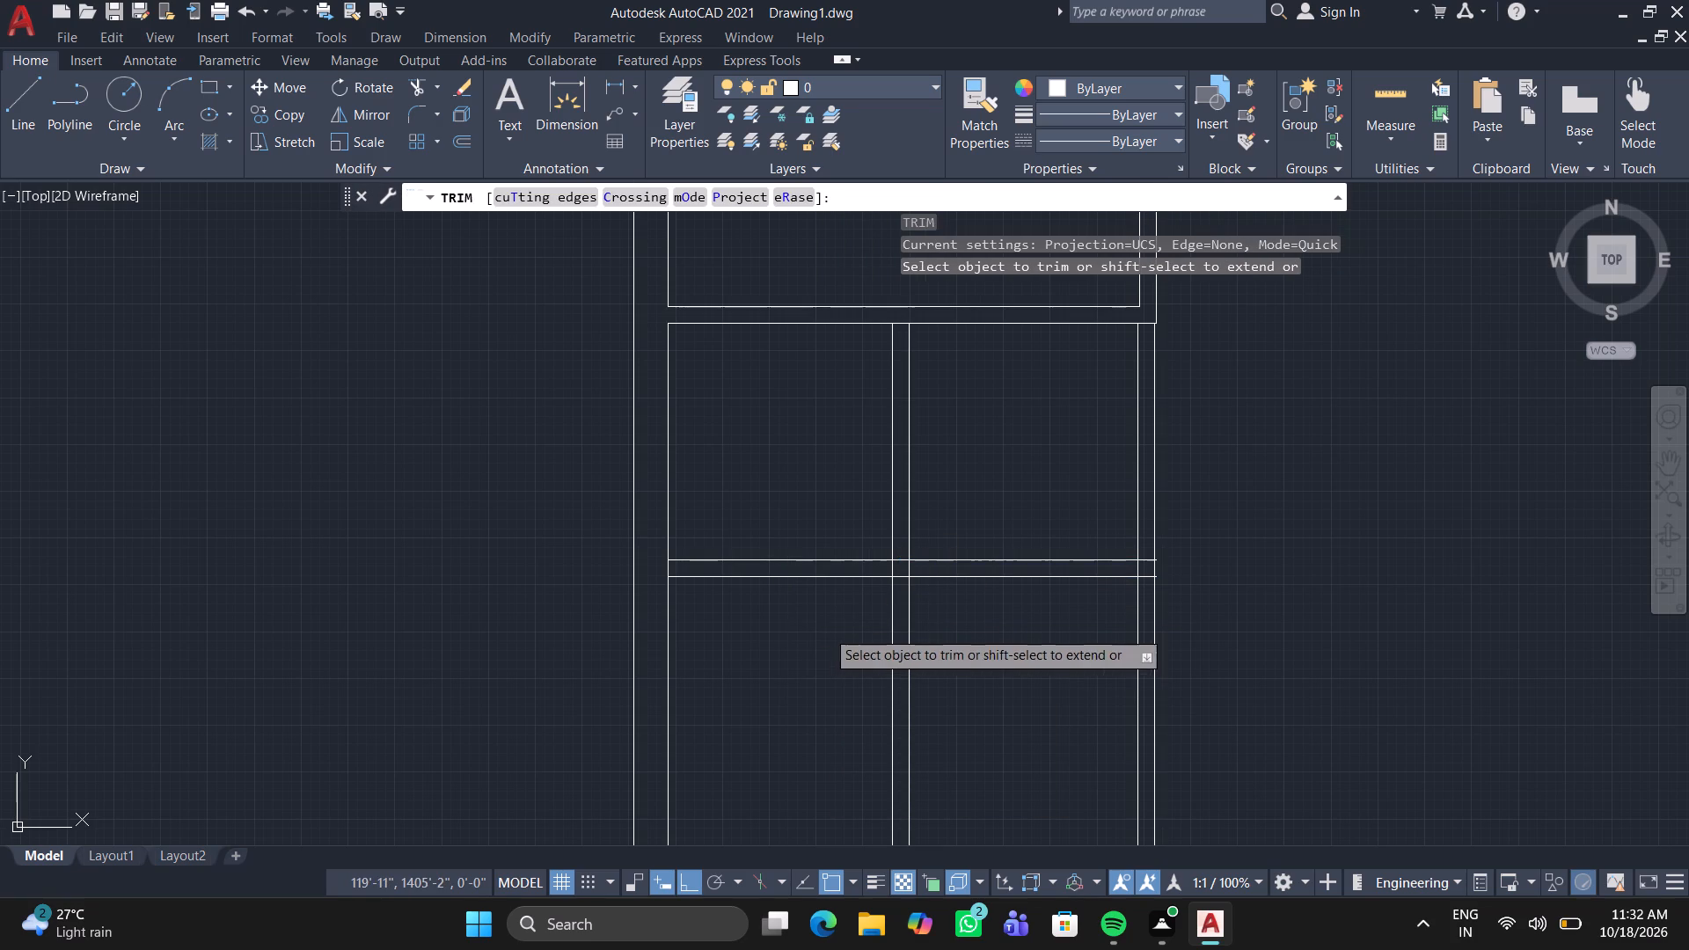
left_click(1203, 677)
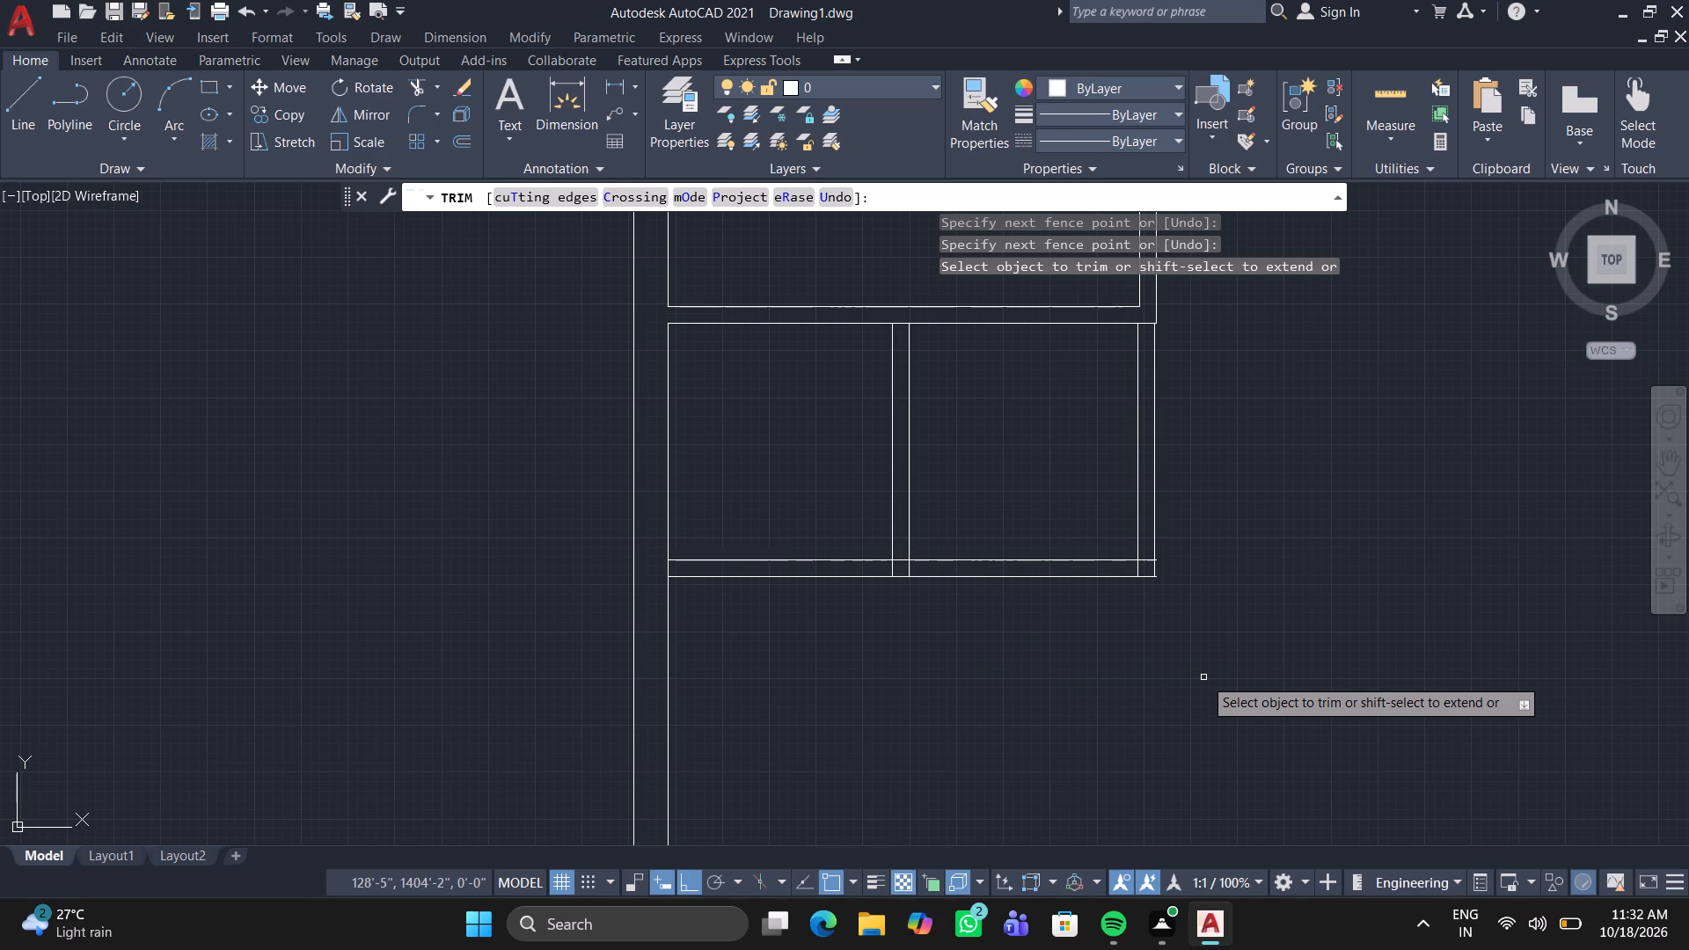
key("space")
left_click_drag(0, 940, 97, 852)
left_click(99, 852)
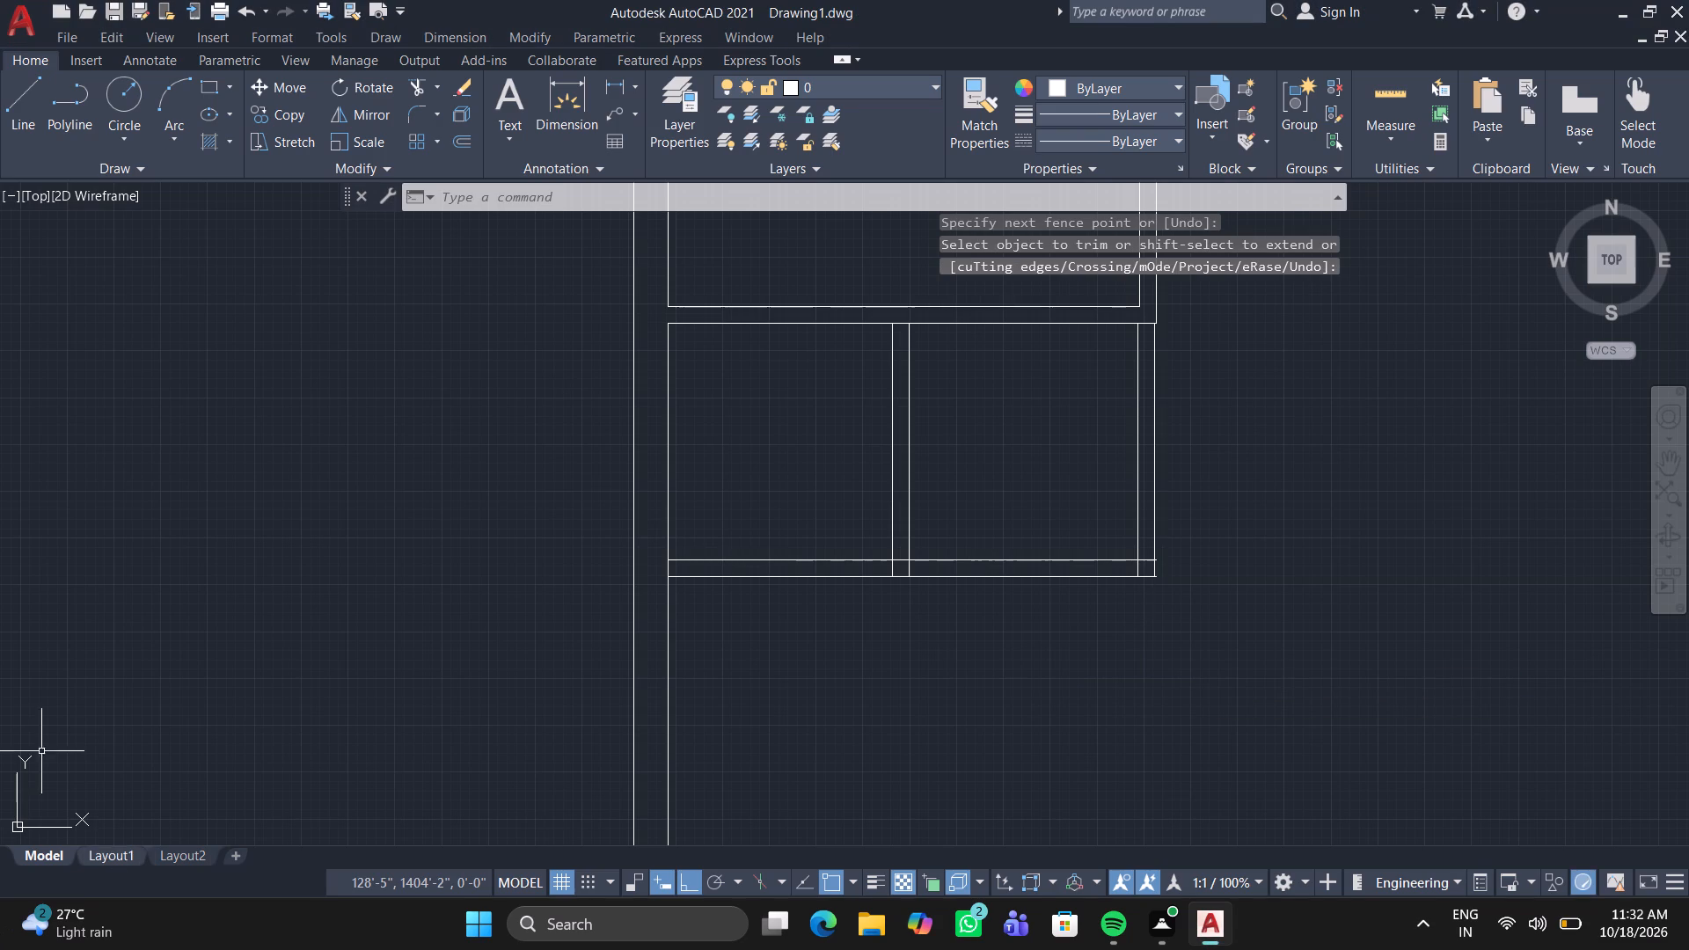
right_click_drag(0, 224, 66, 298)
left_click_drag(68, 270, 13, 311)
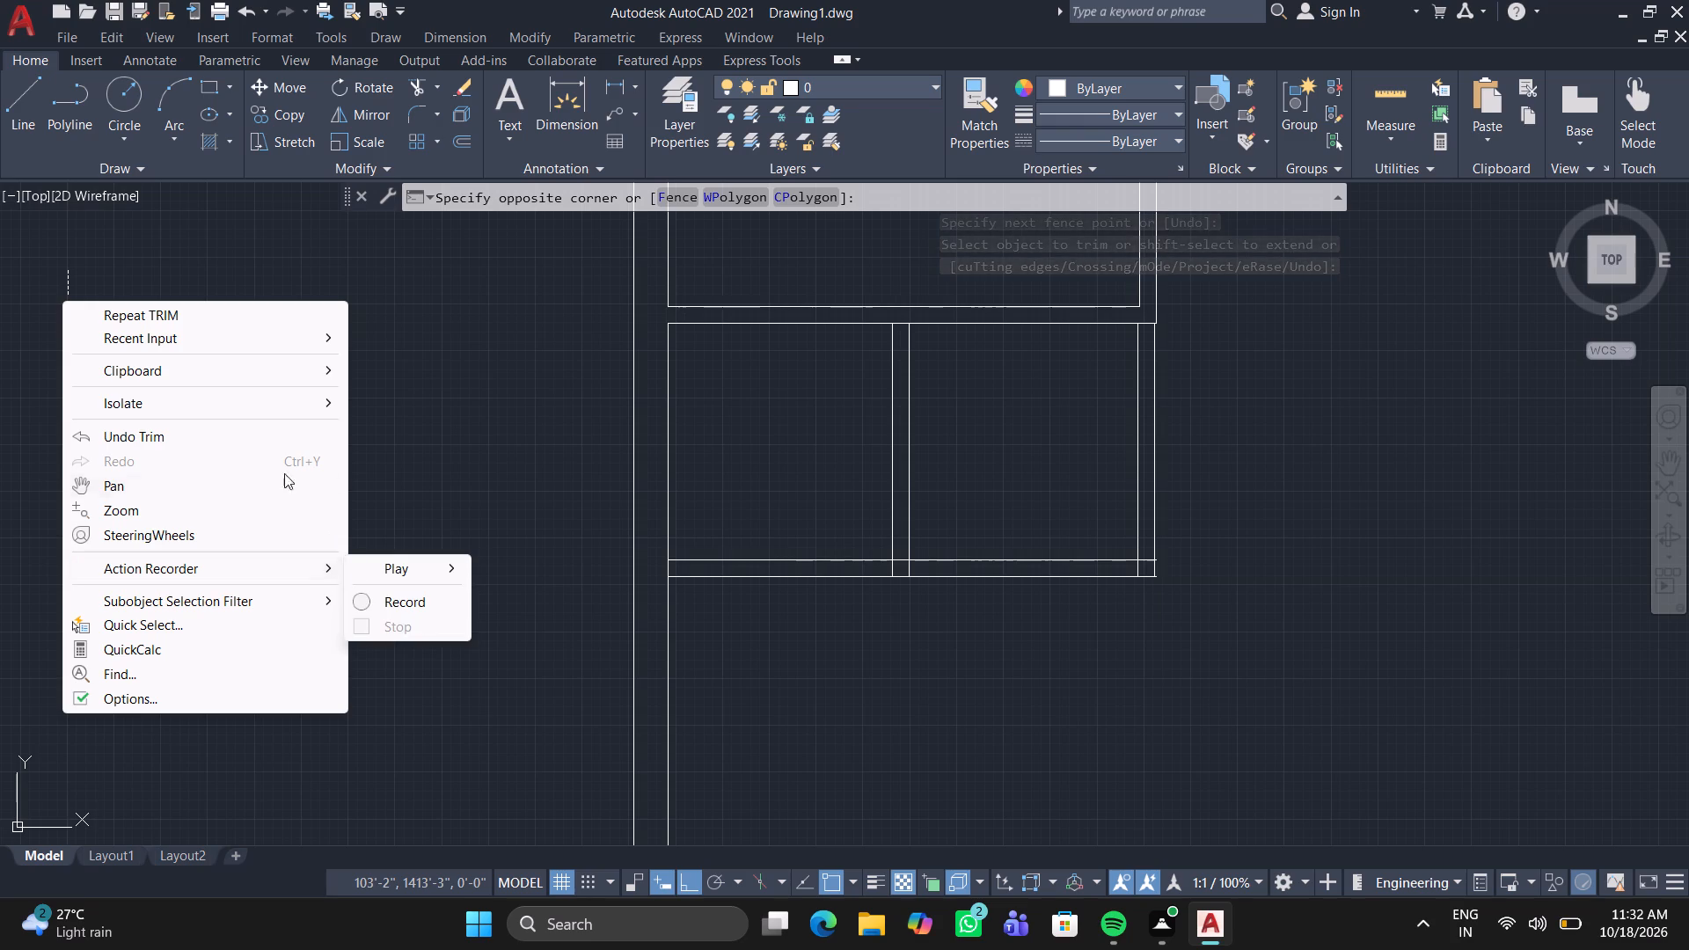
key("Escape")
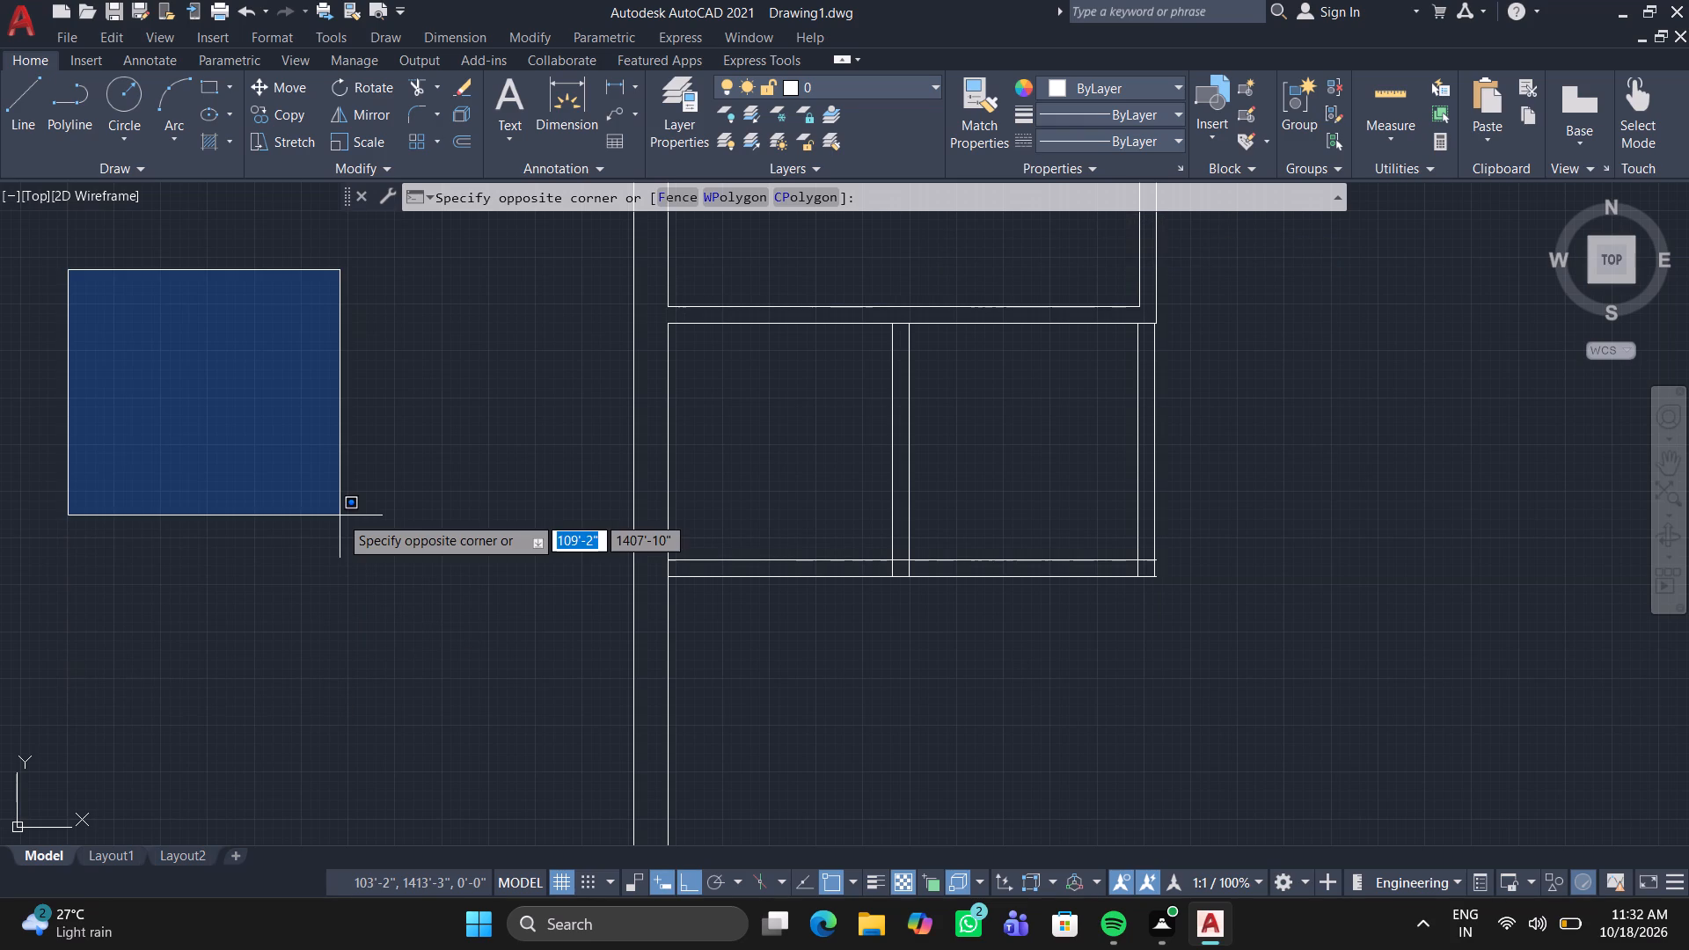
Trim the outer wall's inner line between the two new horizontal wall lines at the left junction.
key("t")
key("r")
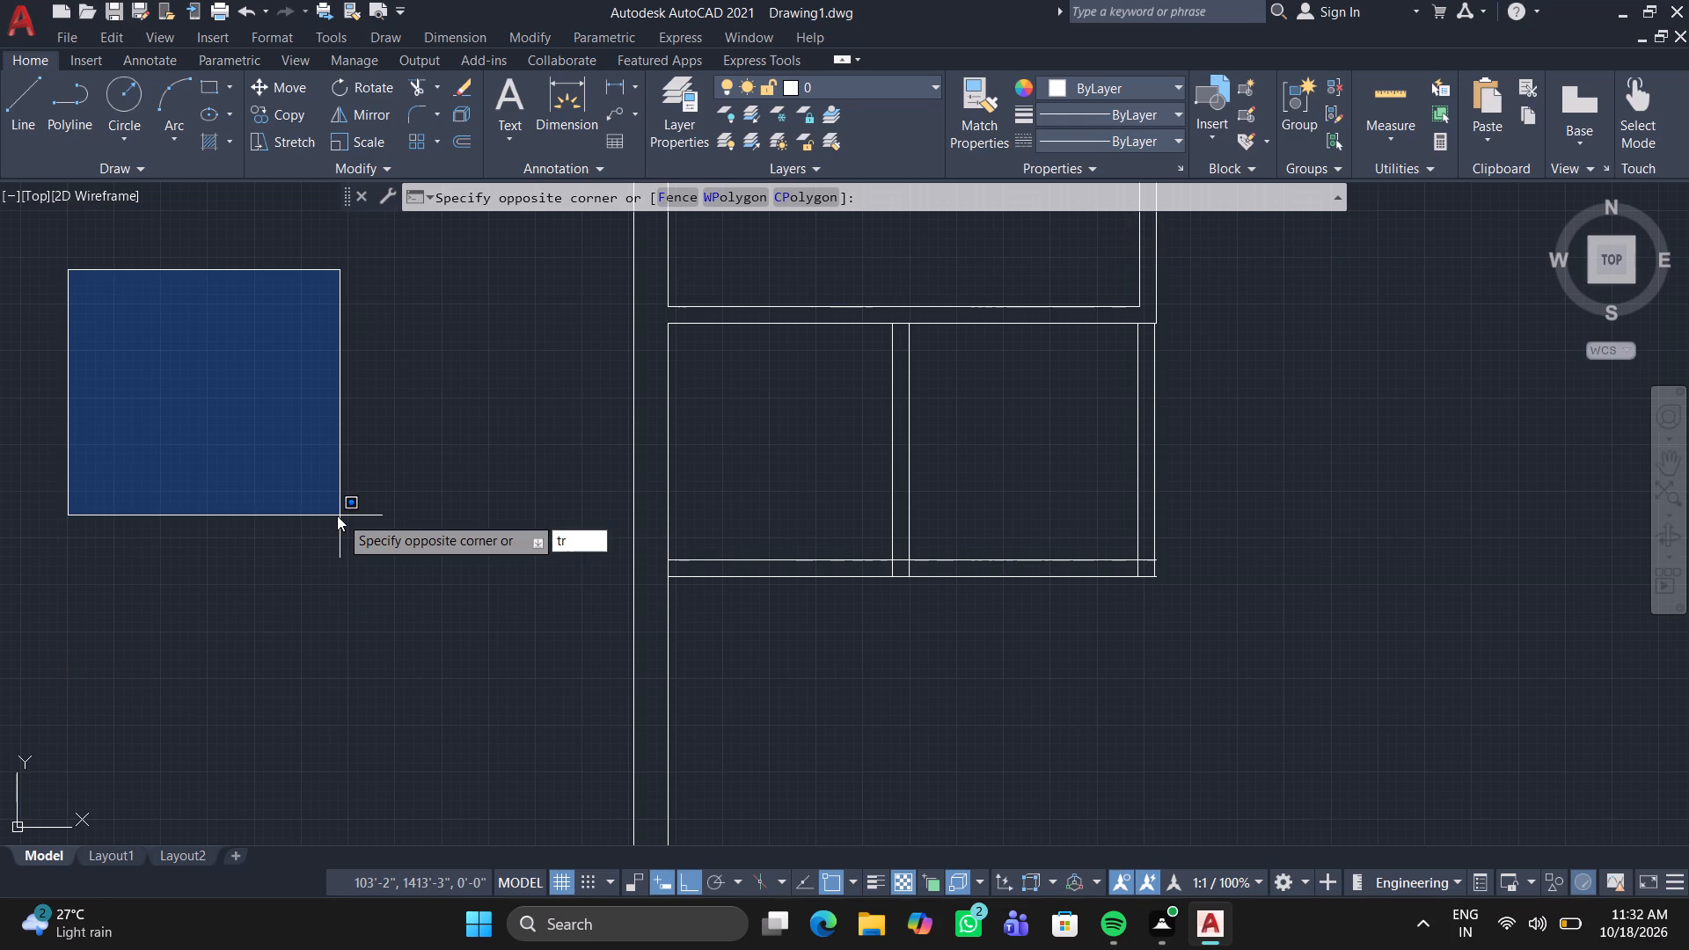
key("Return")
scroll(675, 552, "up", 2)
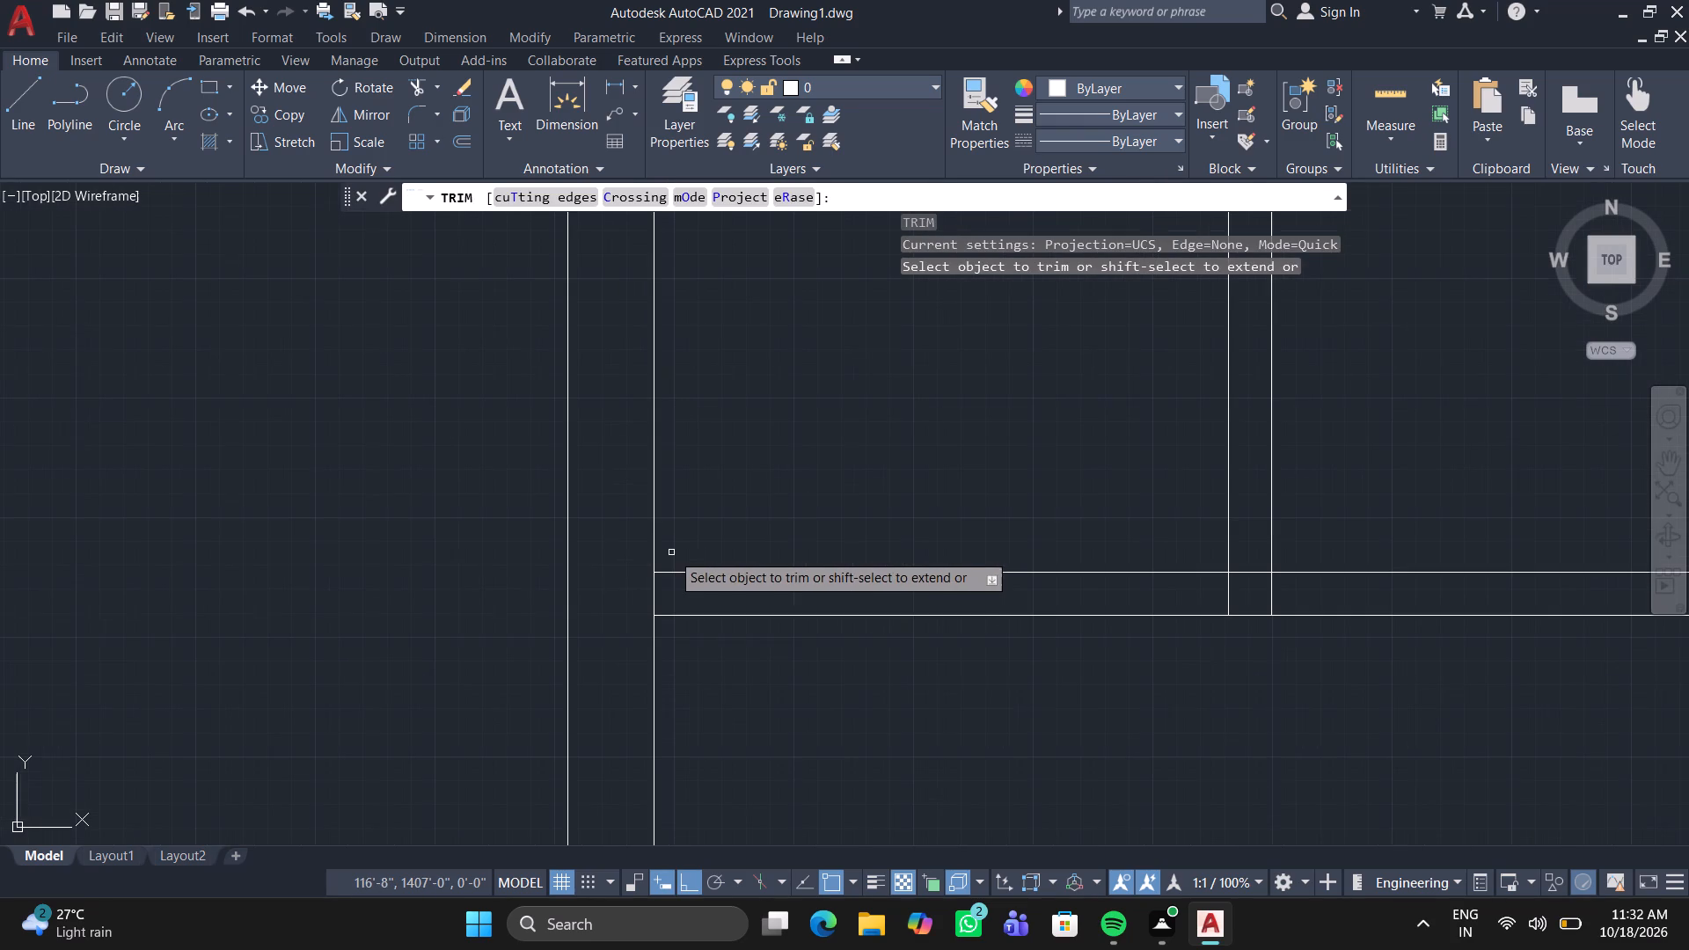
left_click(641, 594)
left_click(752, 593)
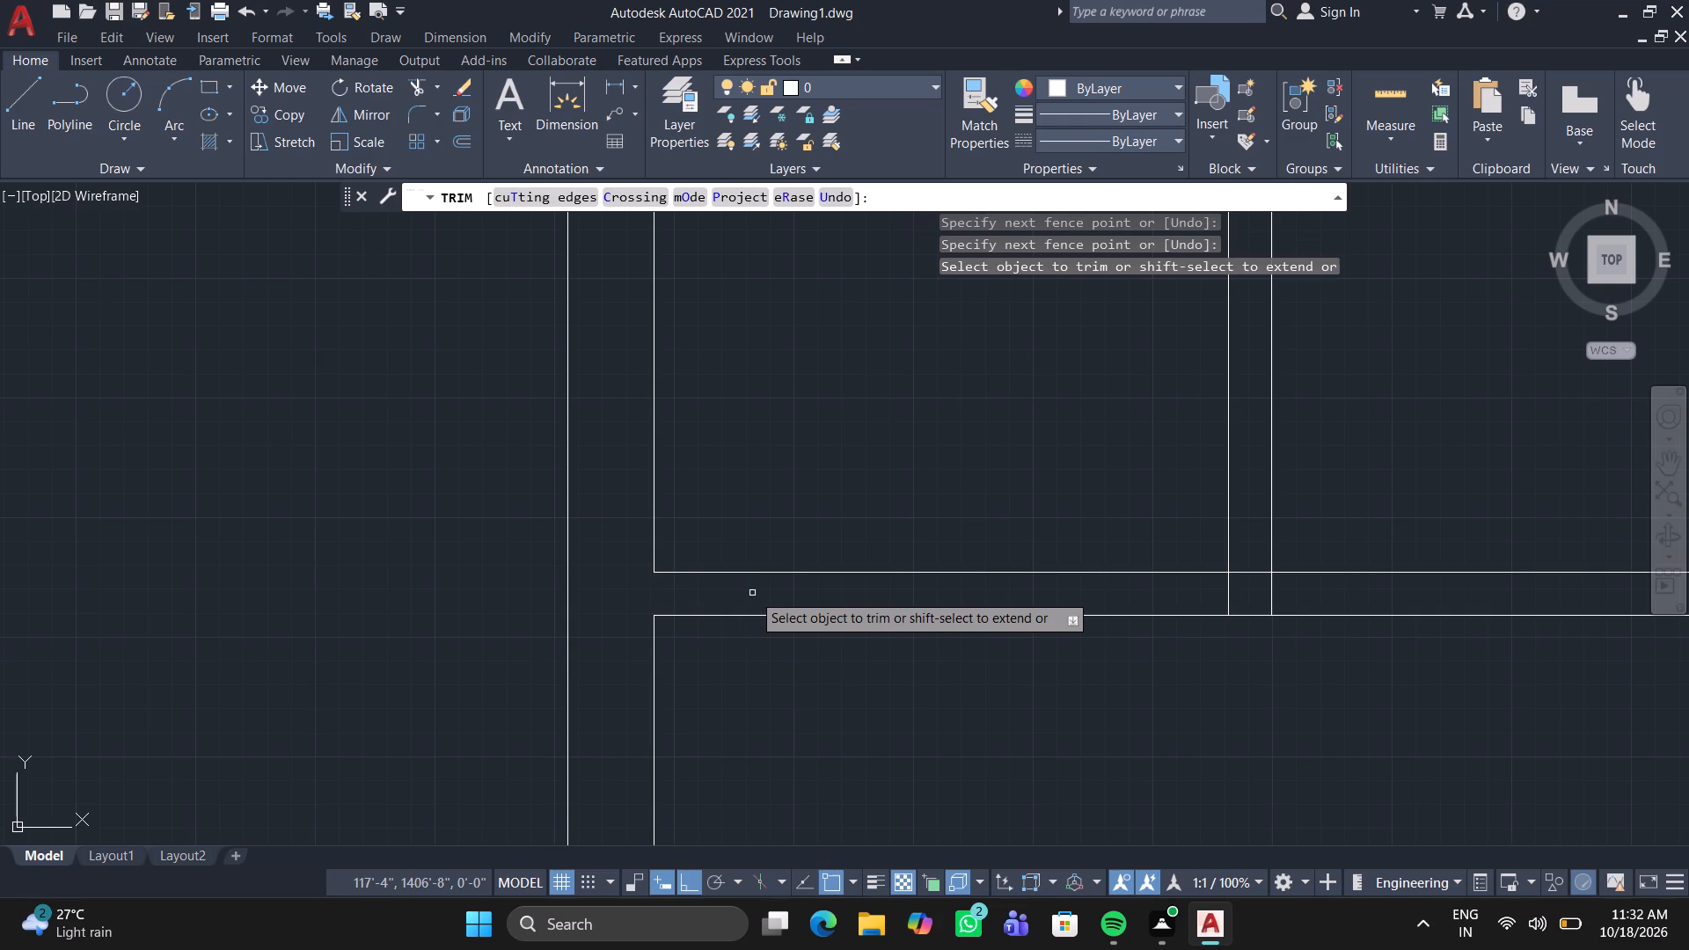
Trim the crossing lines where the middle partition meets the new horizontal wall, leaving an open T-junction.
scroll(848, 671, "down", 2)
middle_click_drag(852, 674, 544, 648)
scroll(737, 613, "up", 3)
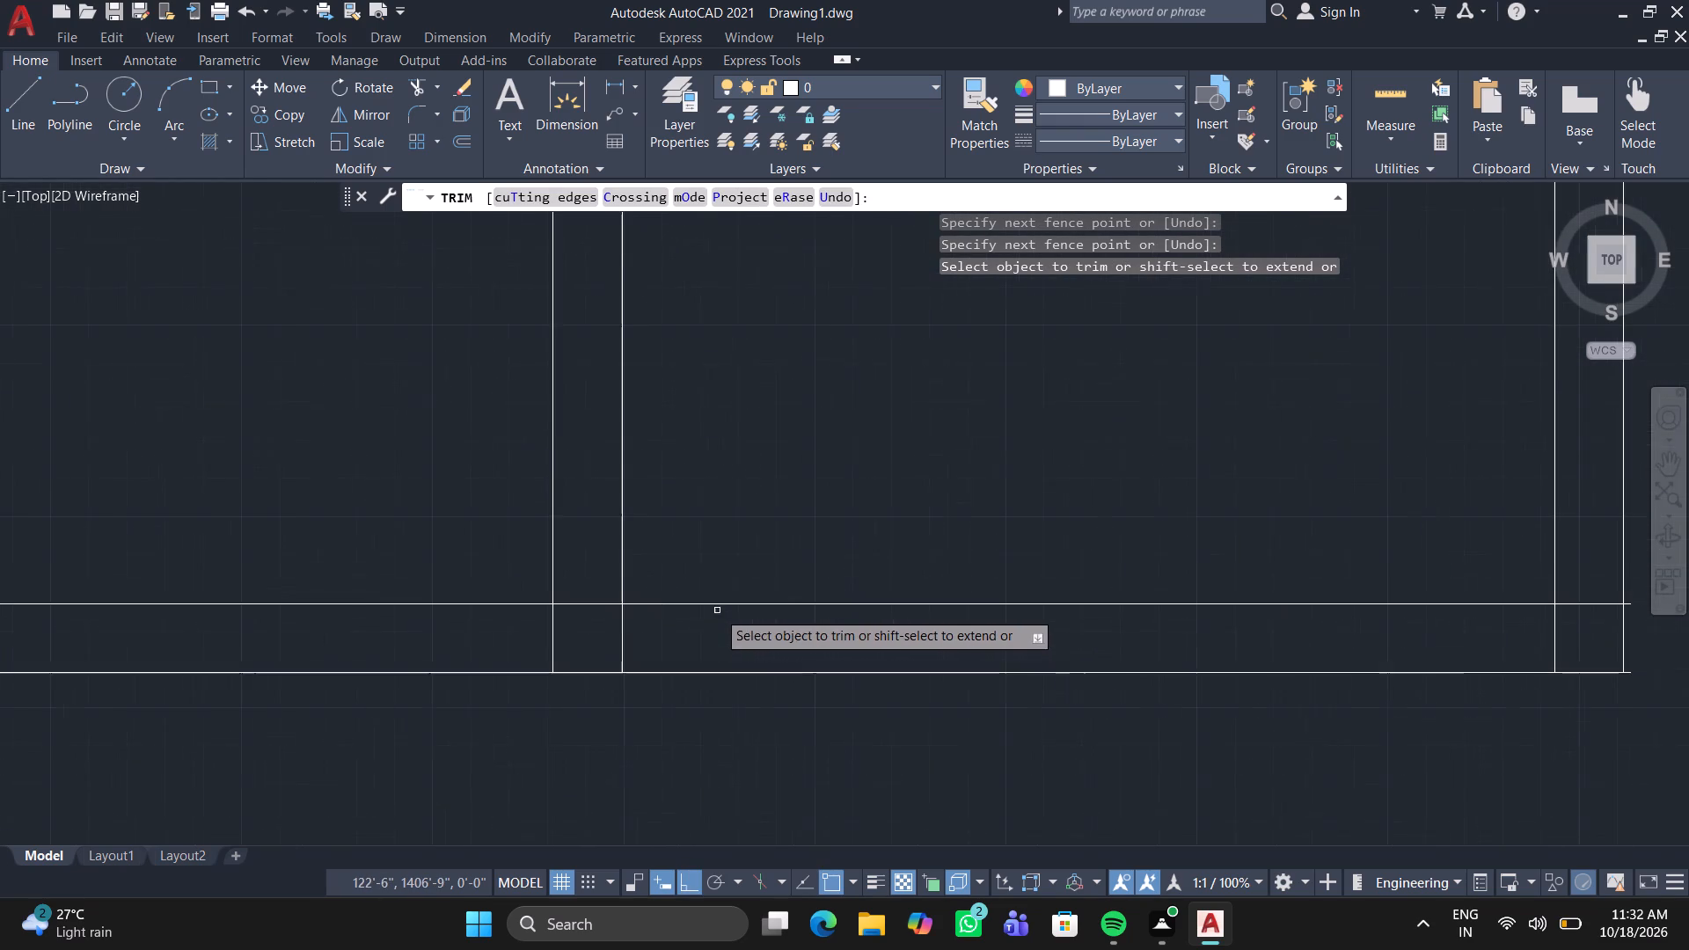
left_click(491, 653)
left_click(704, 644)
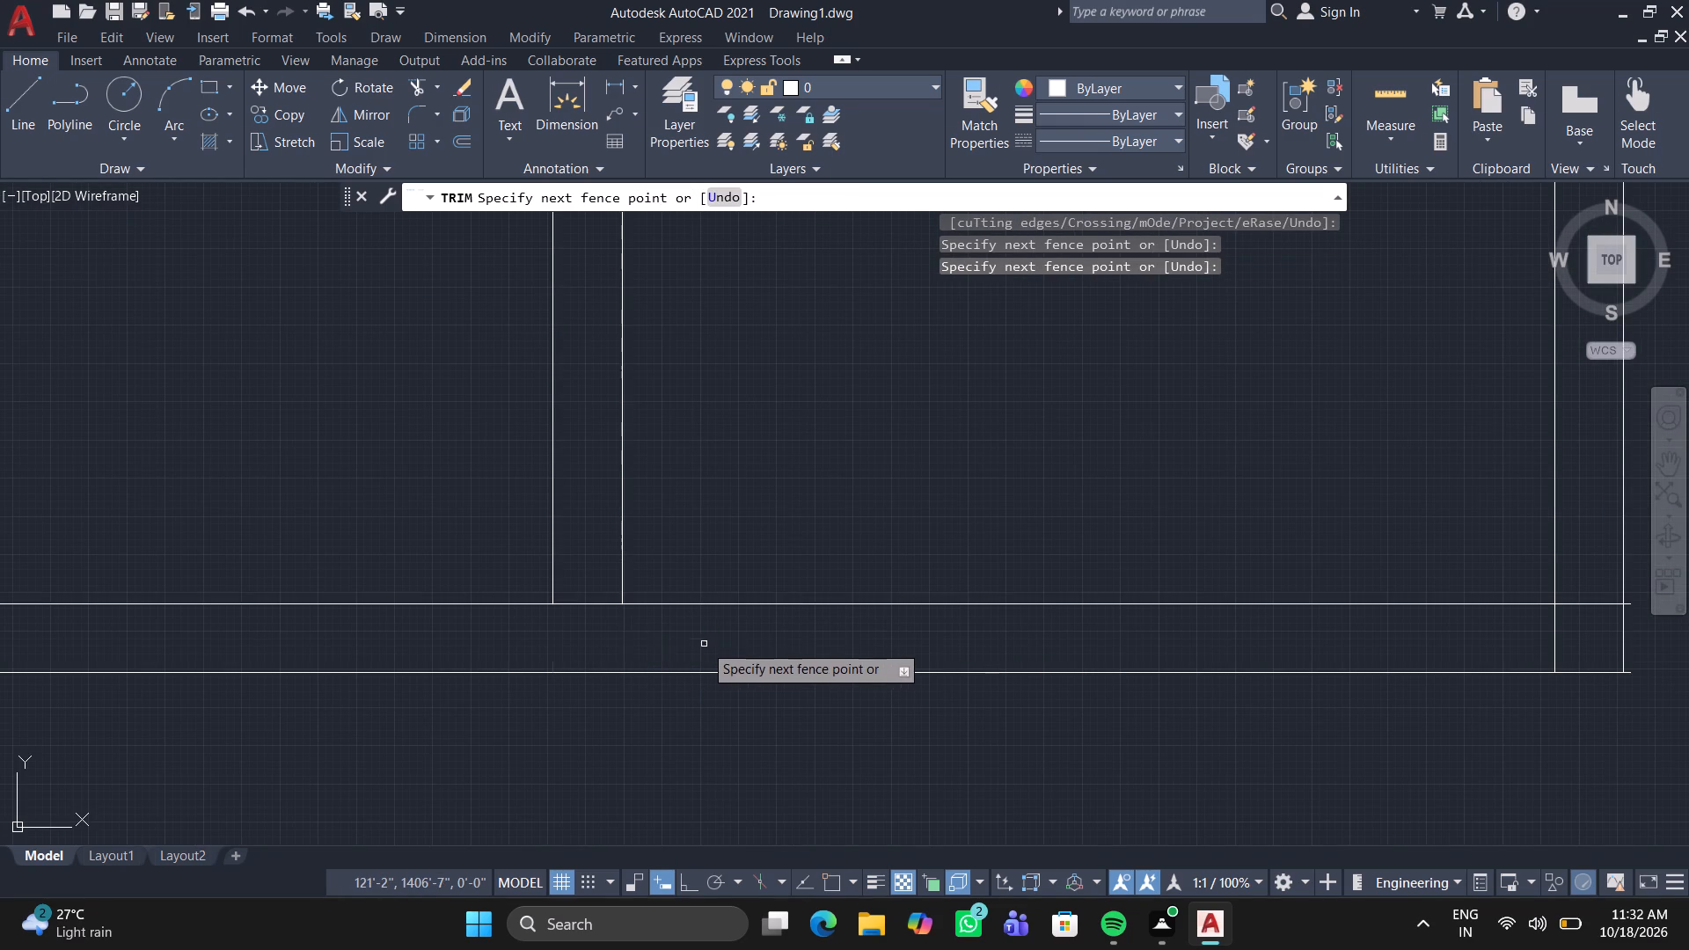
left_click(588, 603)
left_click(568, 608)
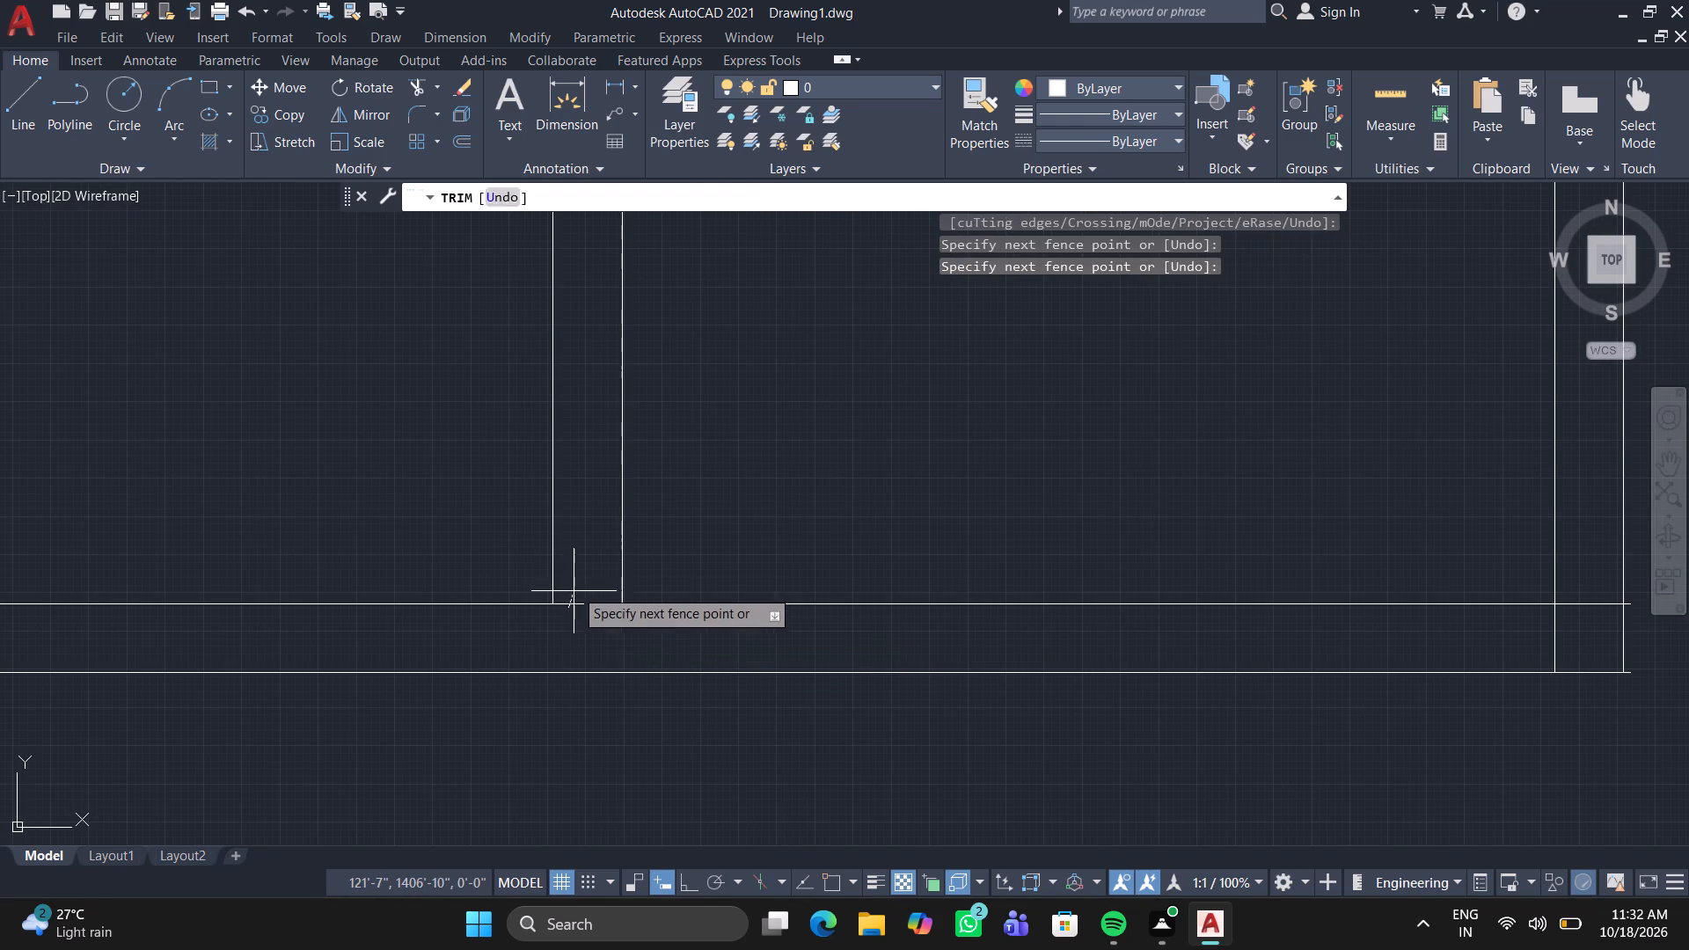
left_click(576, 554)
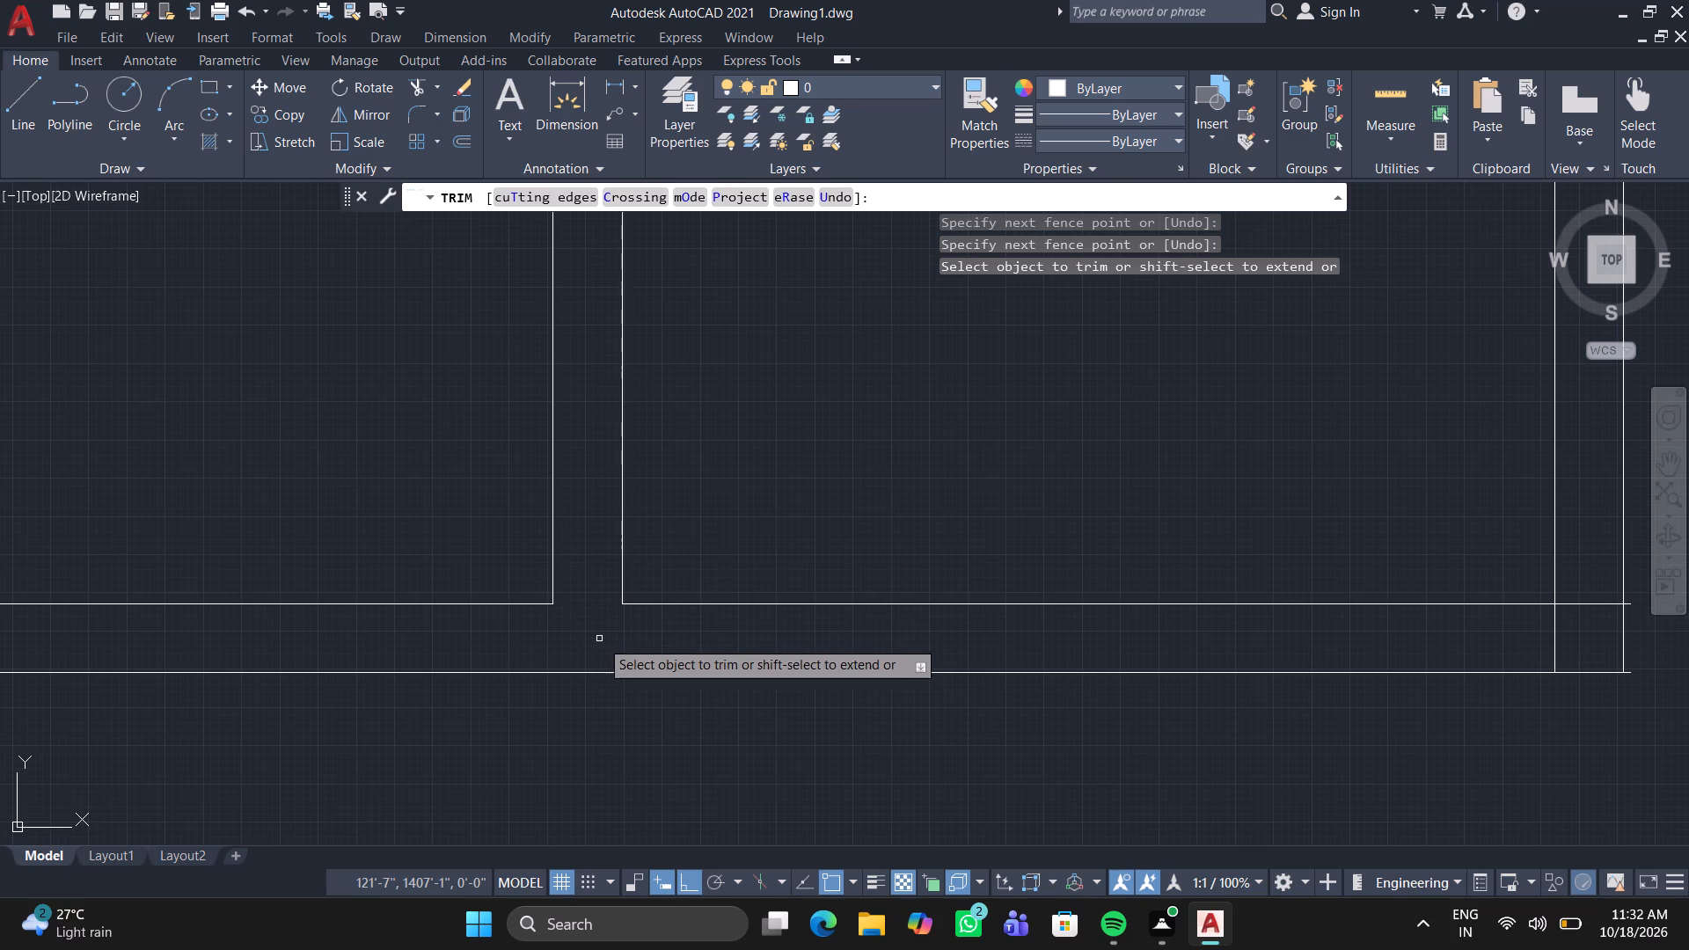
Trim the overhanging ends and inner crossing lines at the new wall's right corner to clean the junction.
scroll(696, 641, "down", 3)
scroll(923, 647, "up", 3)
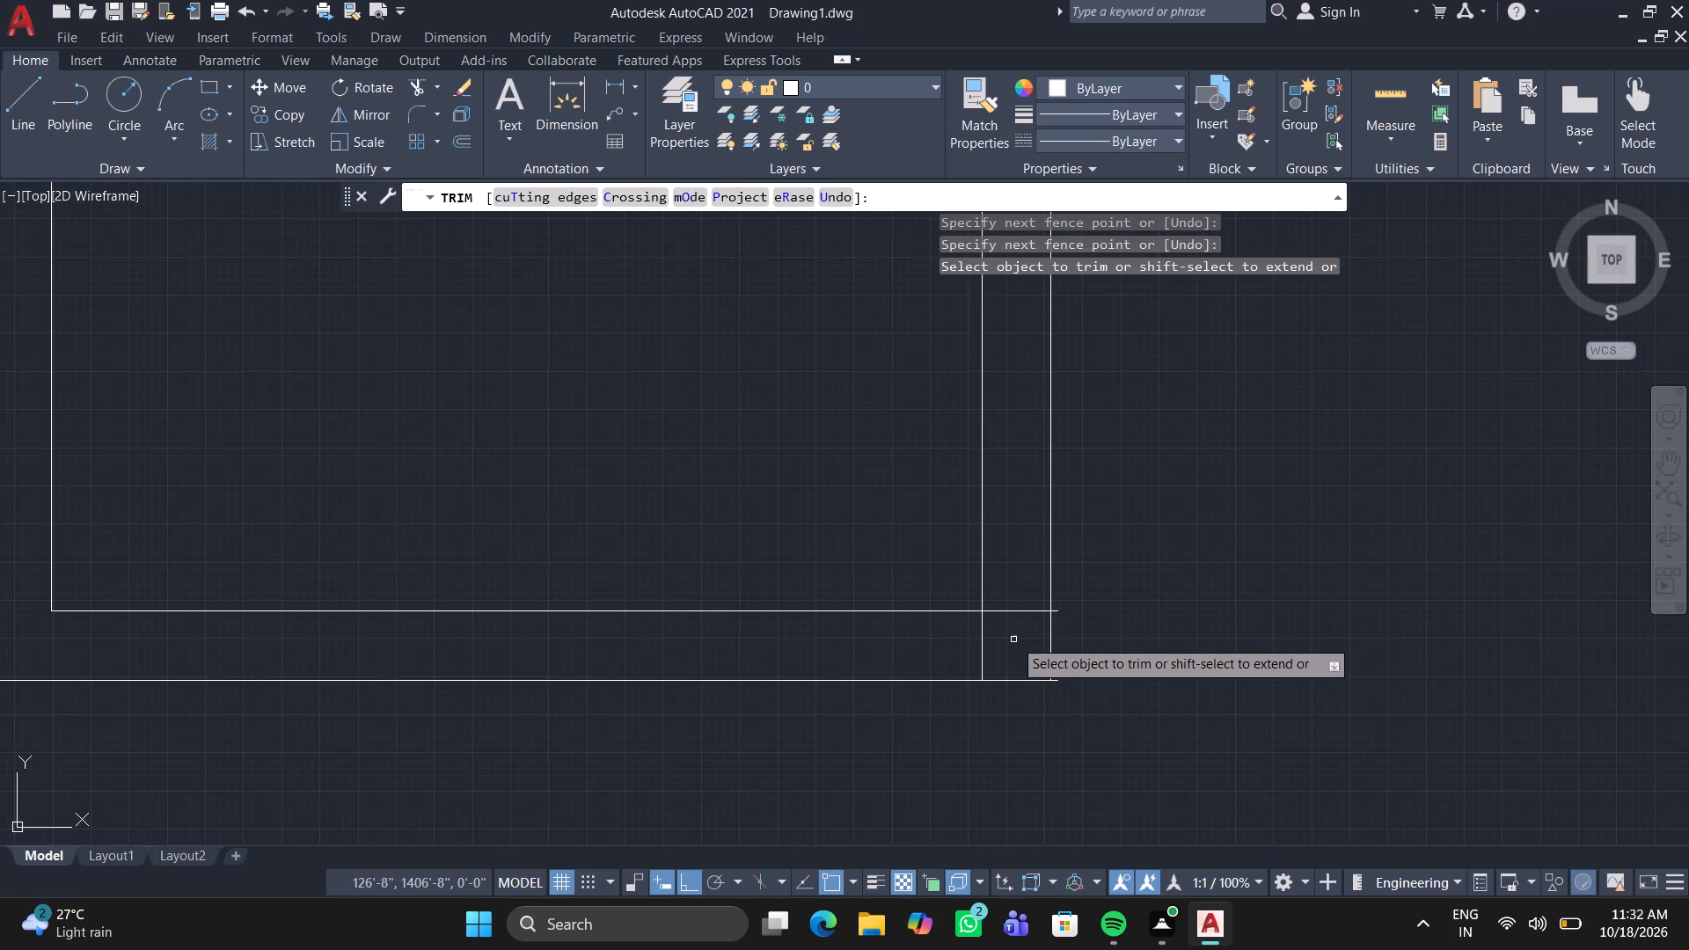
scroll(1048, 616, "up", 3)
left_click(1079, 600)
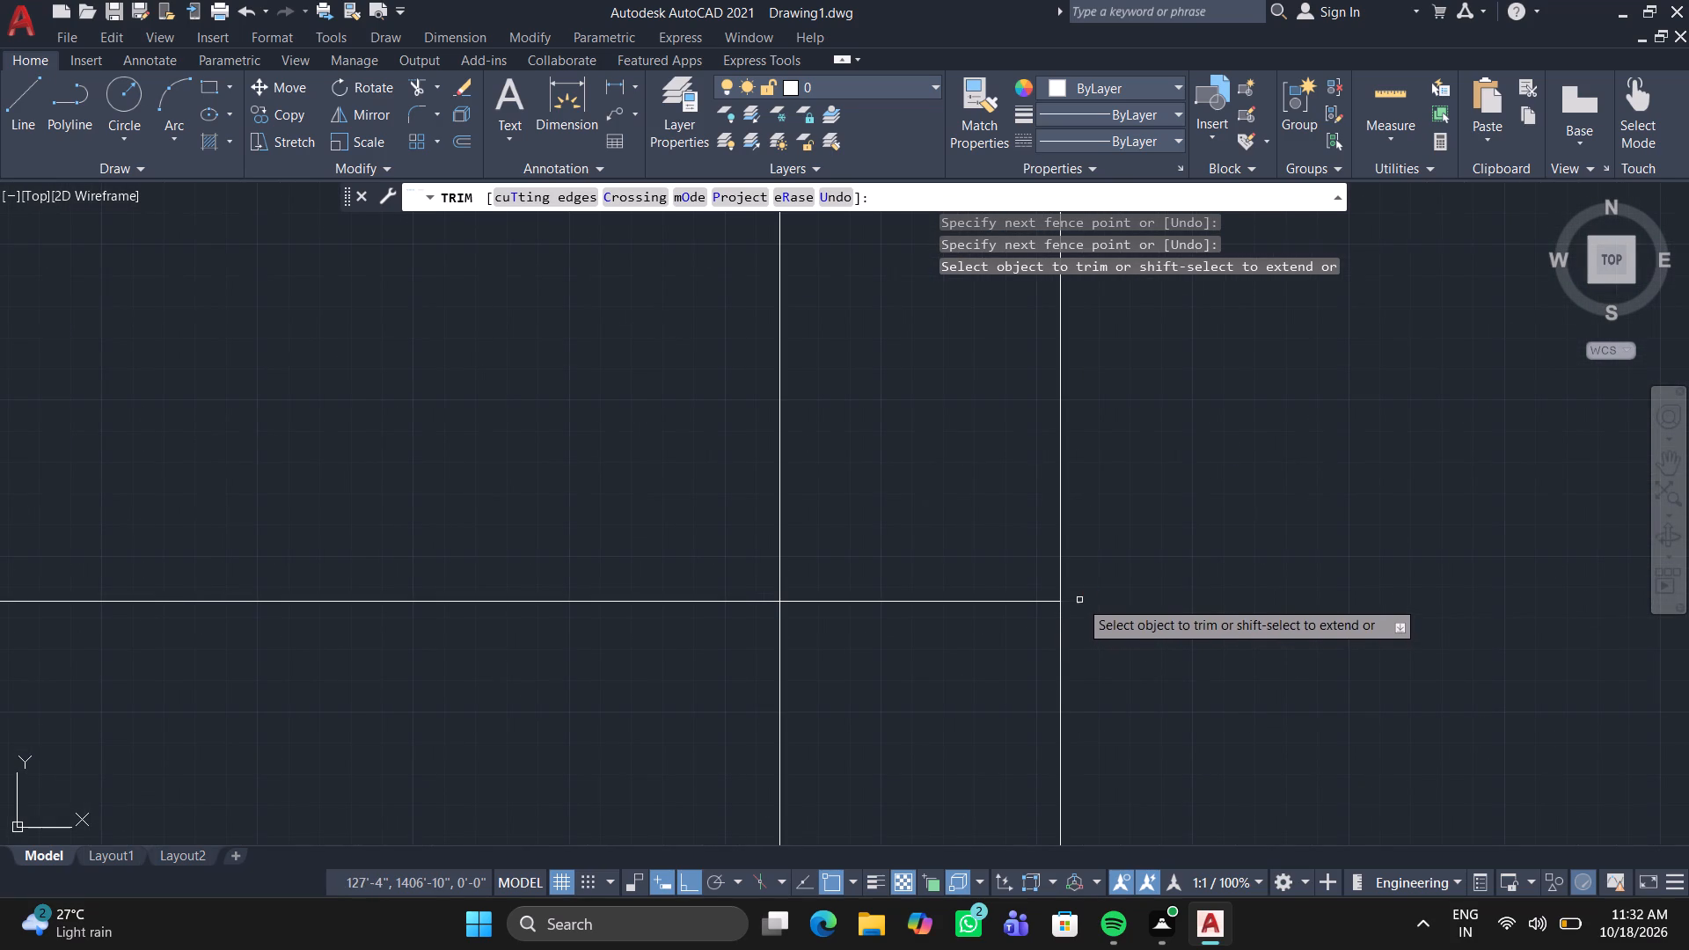
scroll(1093, 638, "down", 3)
left_click(1095, 703)
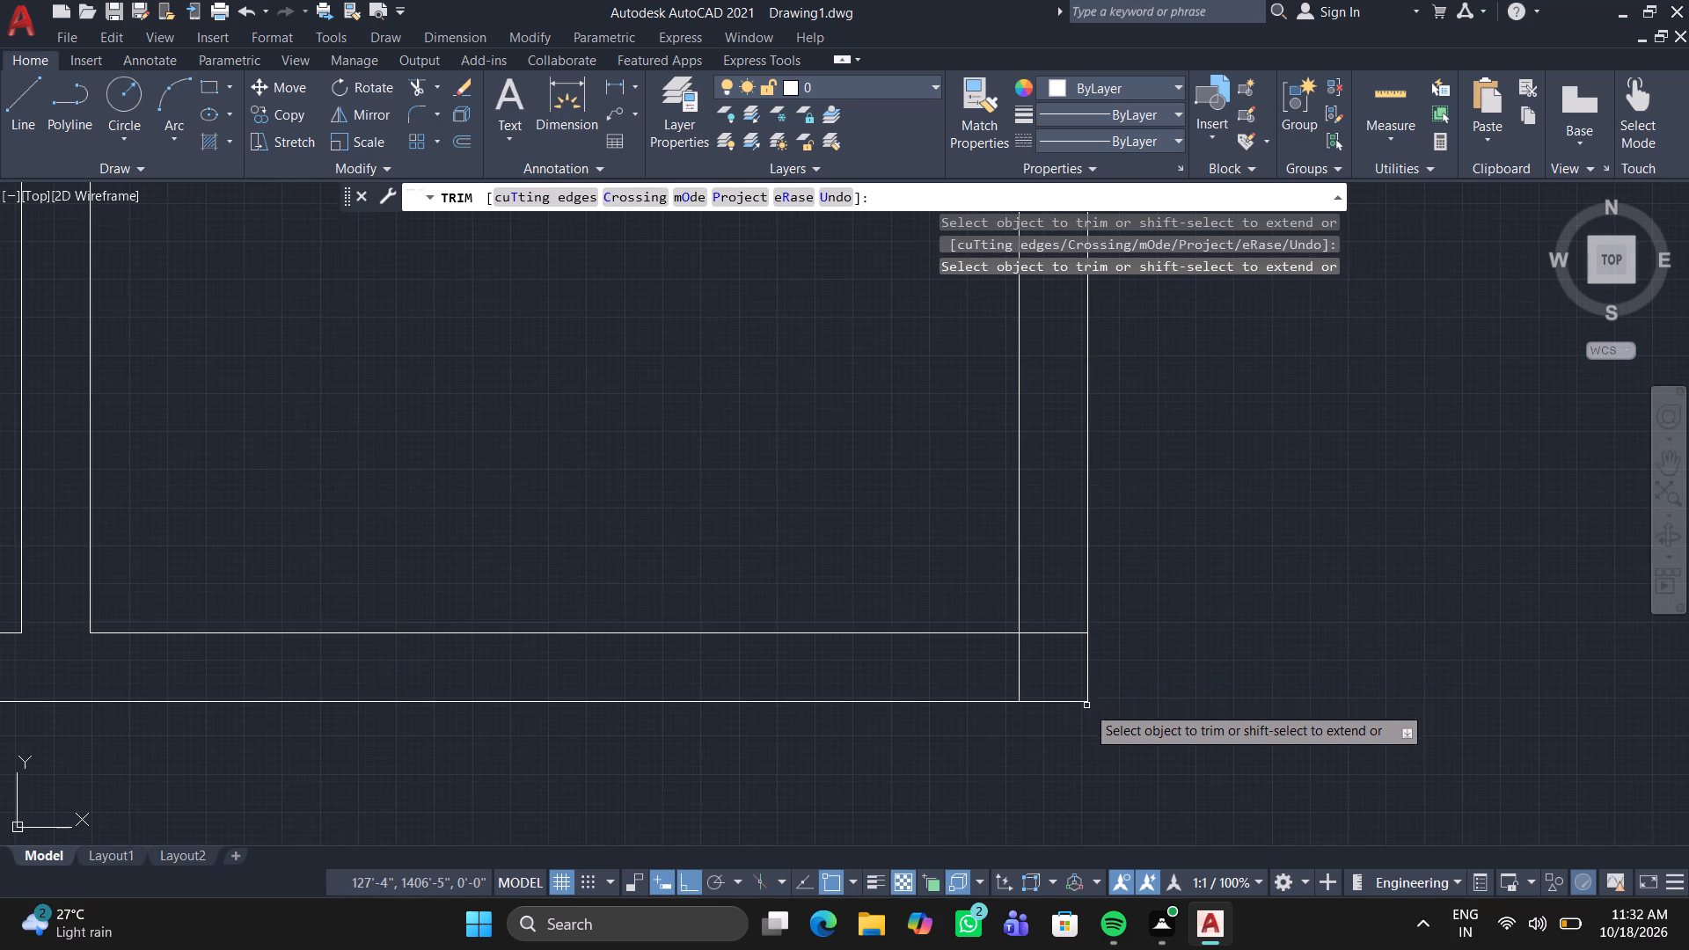
left_click(1048, 625)
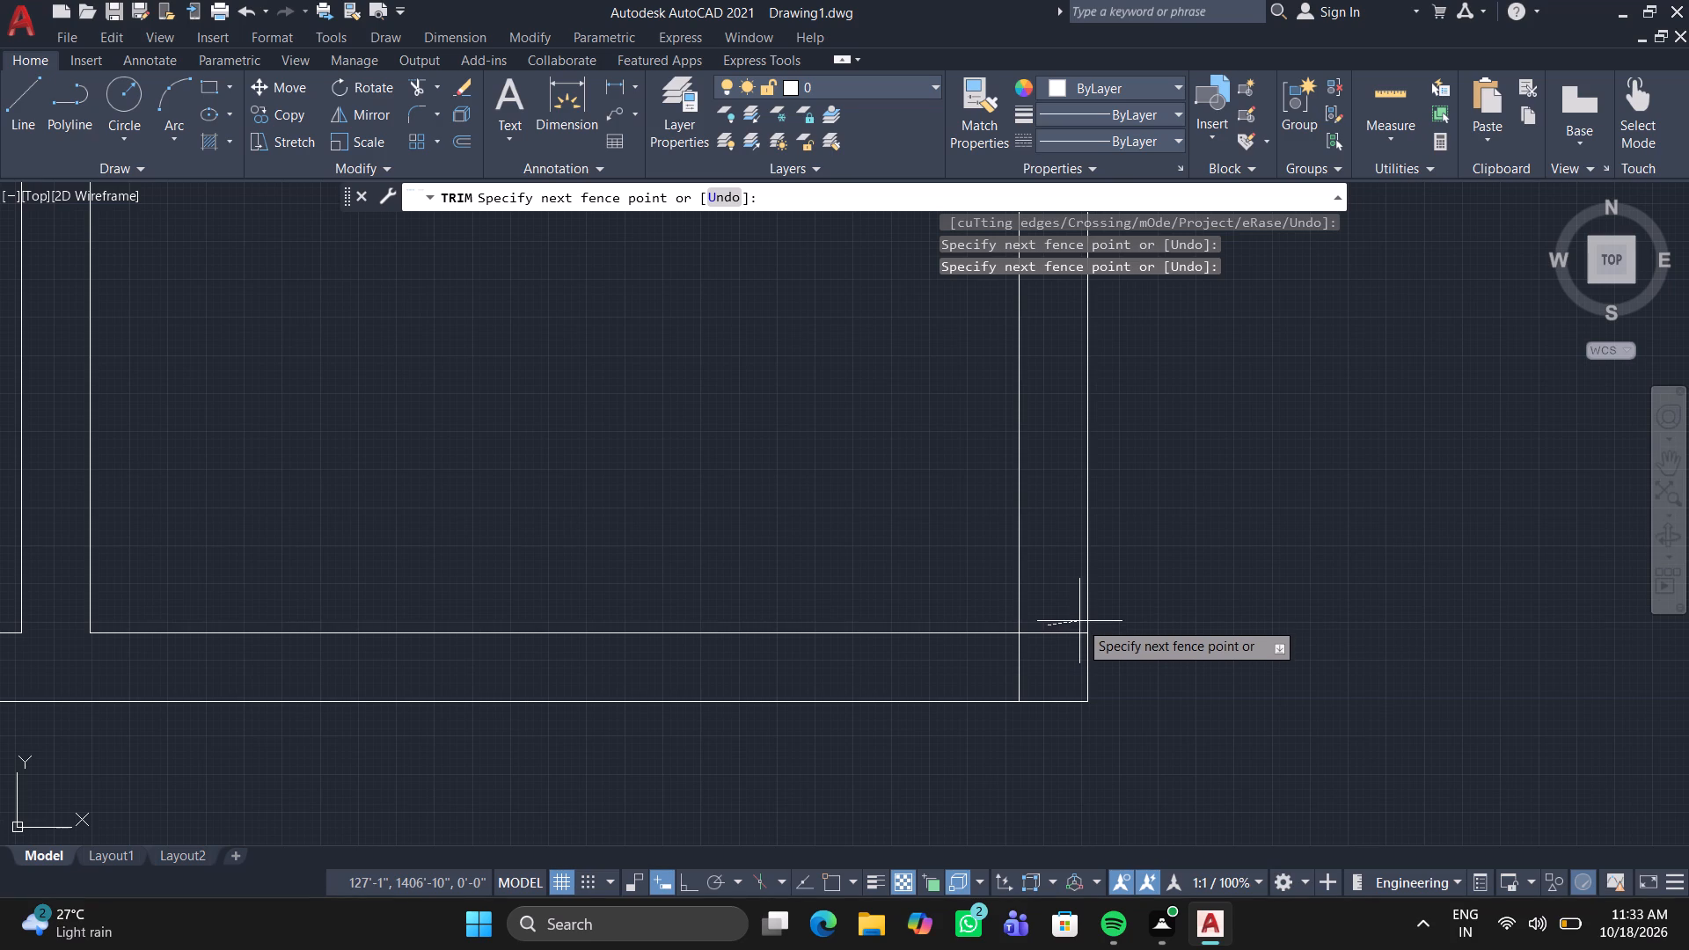
left_click(1066, 641)
left_click(1019, 664)
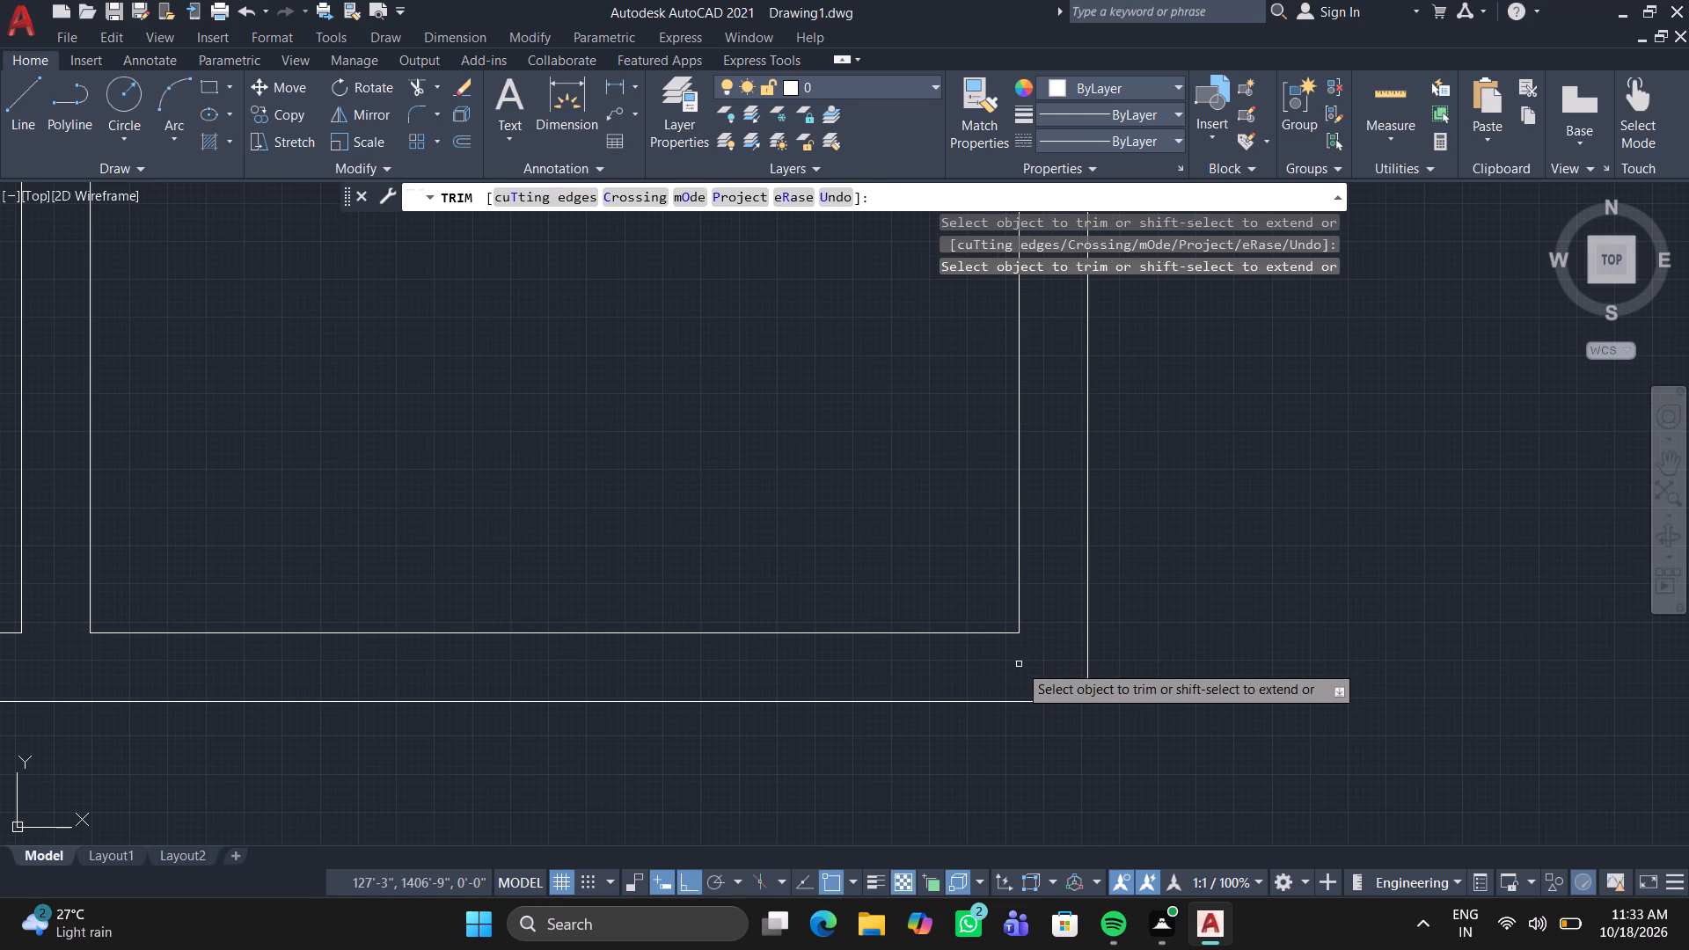
key("Escape")
Erase the misaligned outer vertical line on the right side of the two small rooms.
scroll(848, 541, "down", 2)
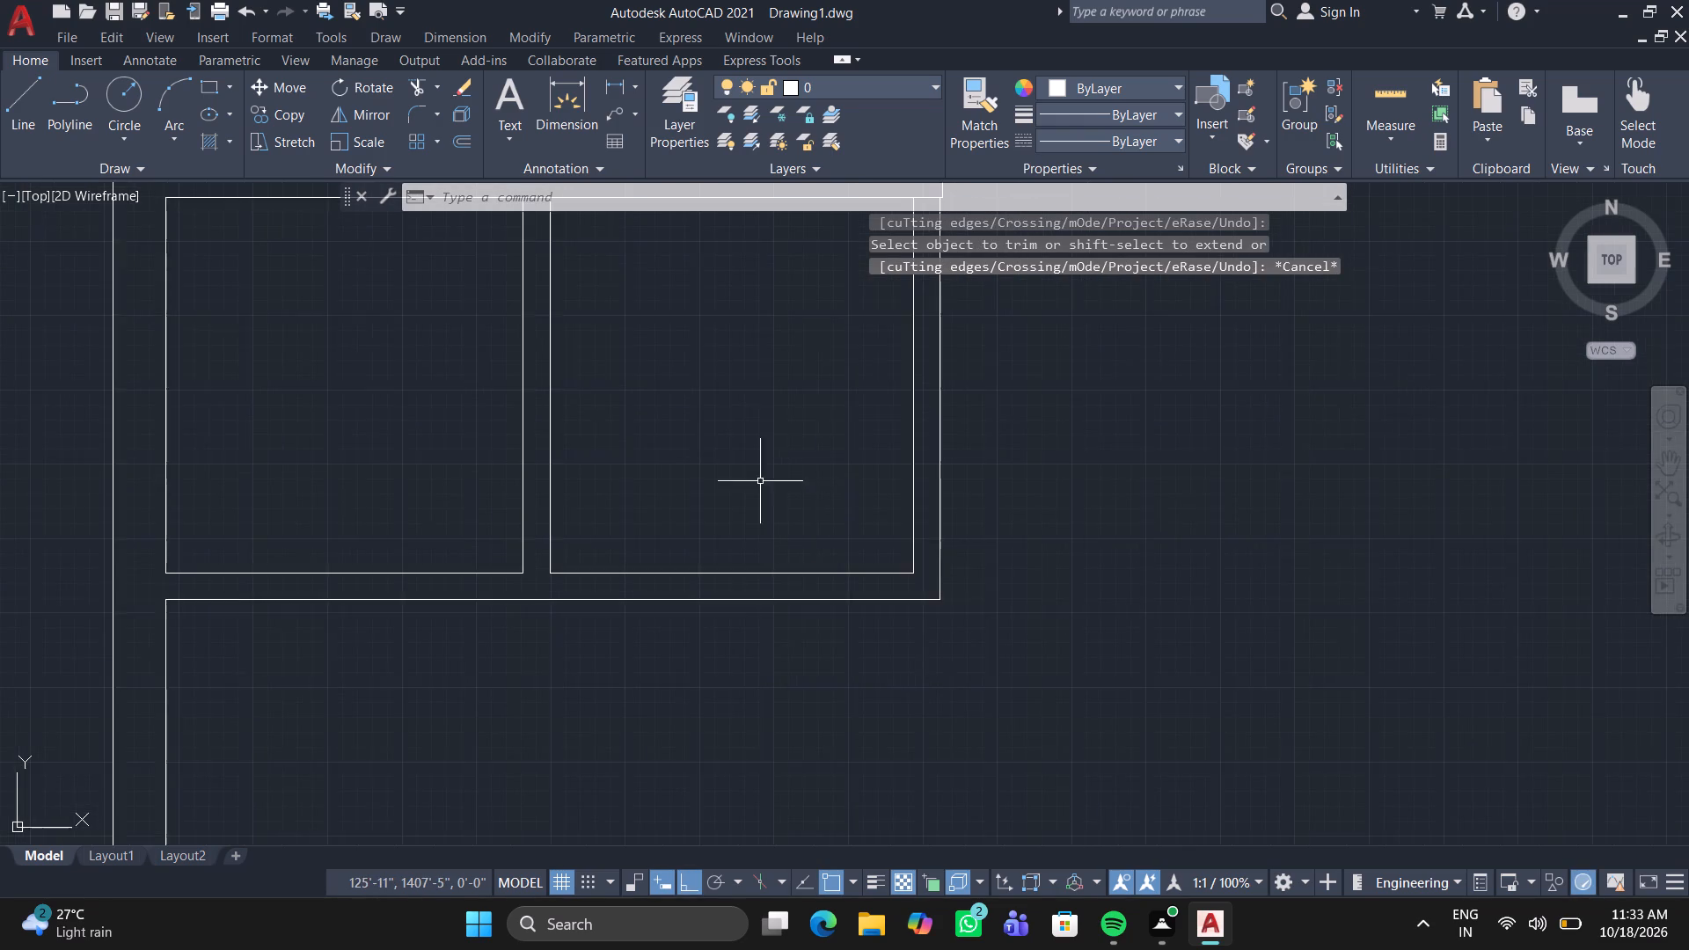
scroll(759, 481, "down", 2)
middle_click_drag(730, 438, 726, 539)
scroll(830, 512, "up", 3)
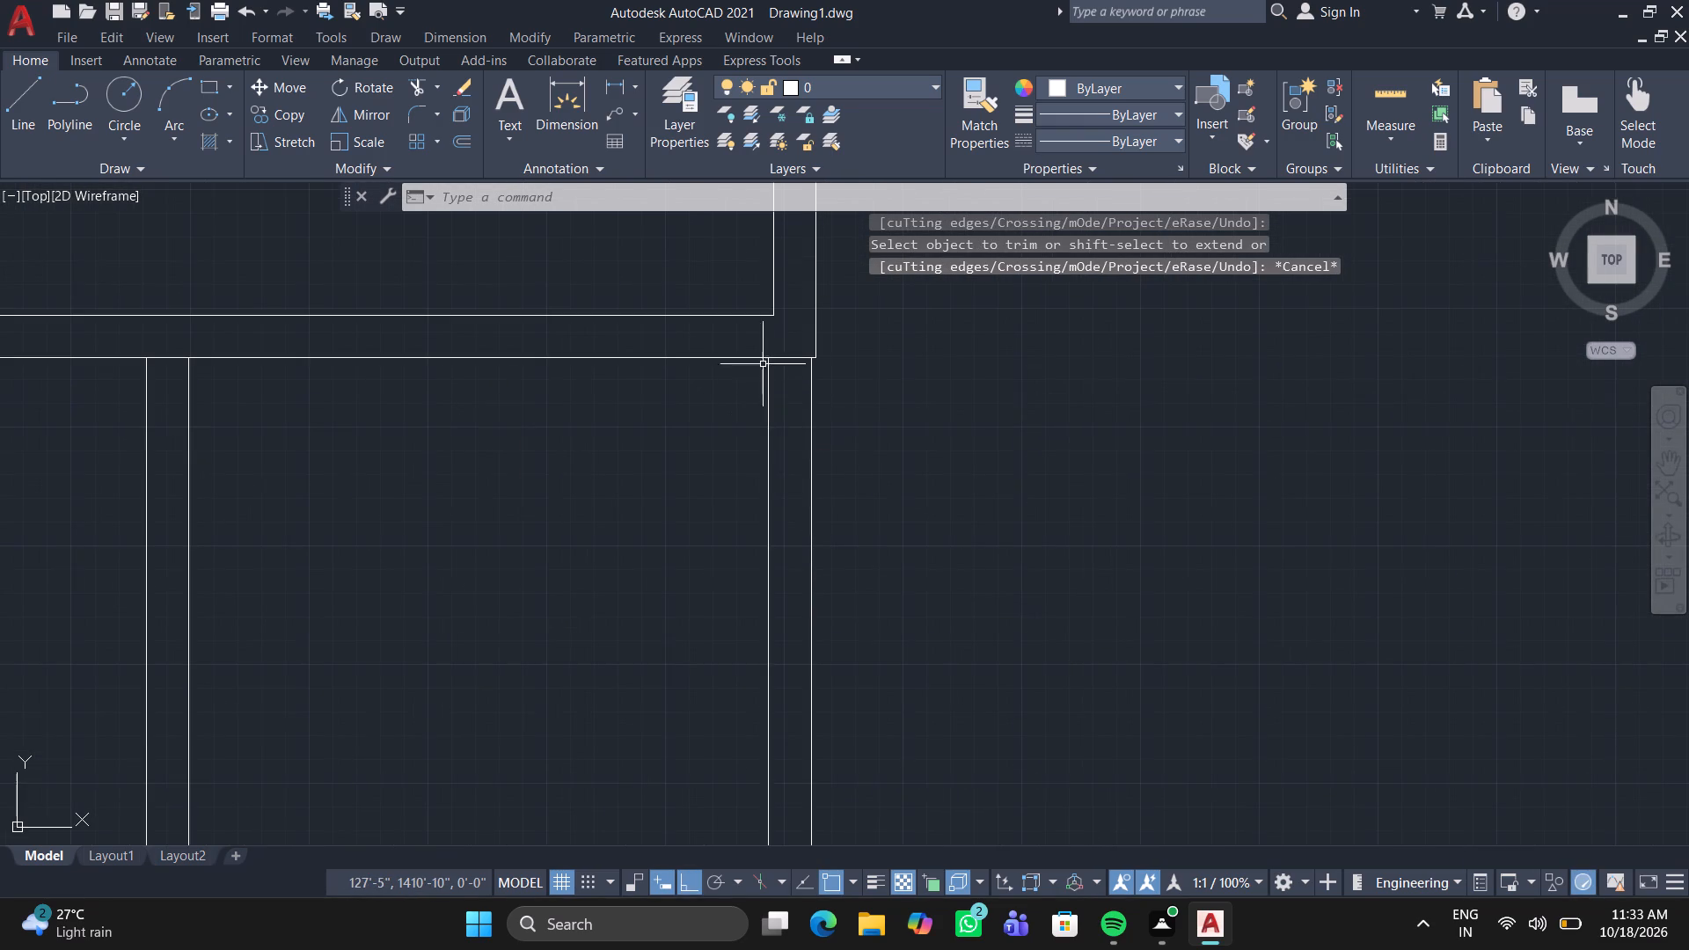
scroll(762, 358, "up", 2)
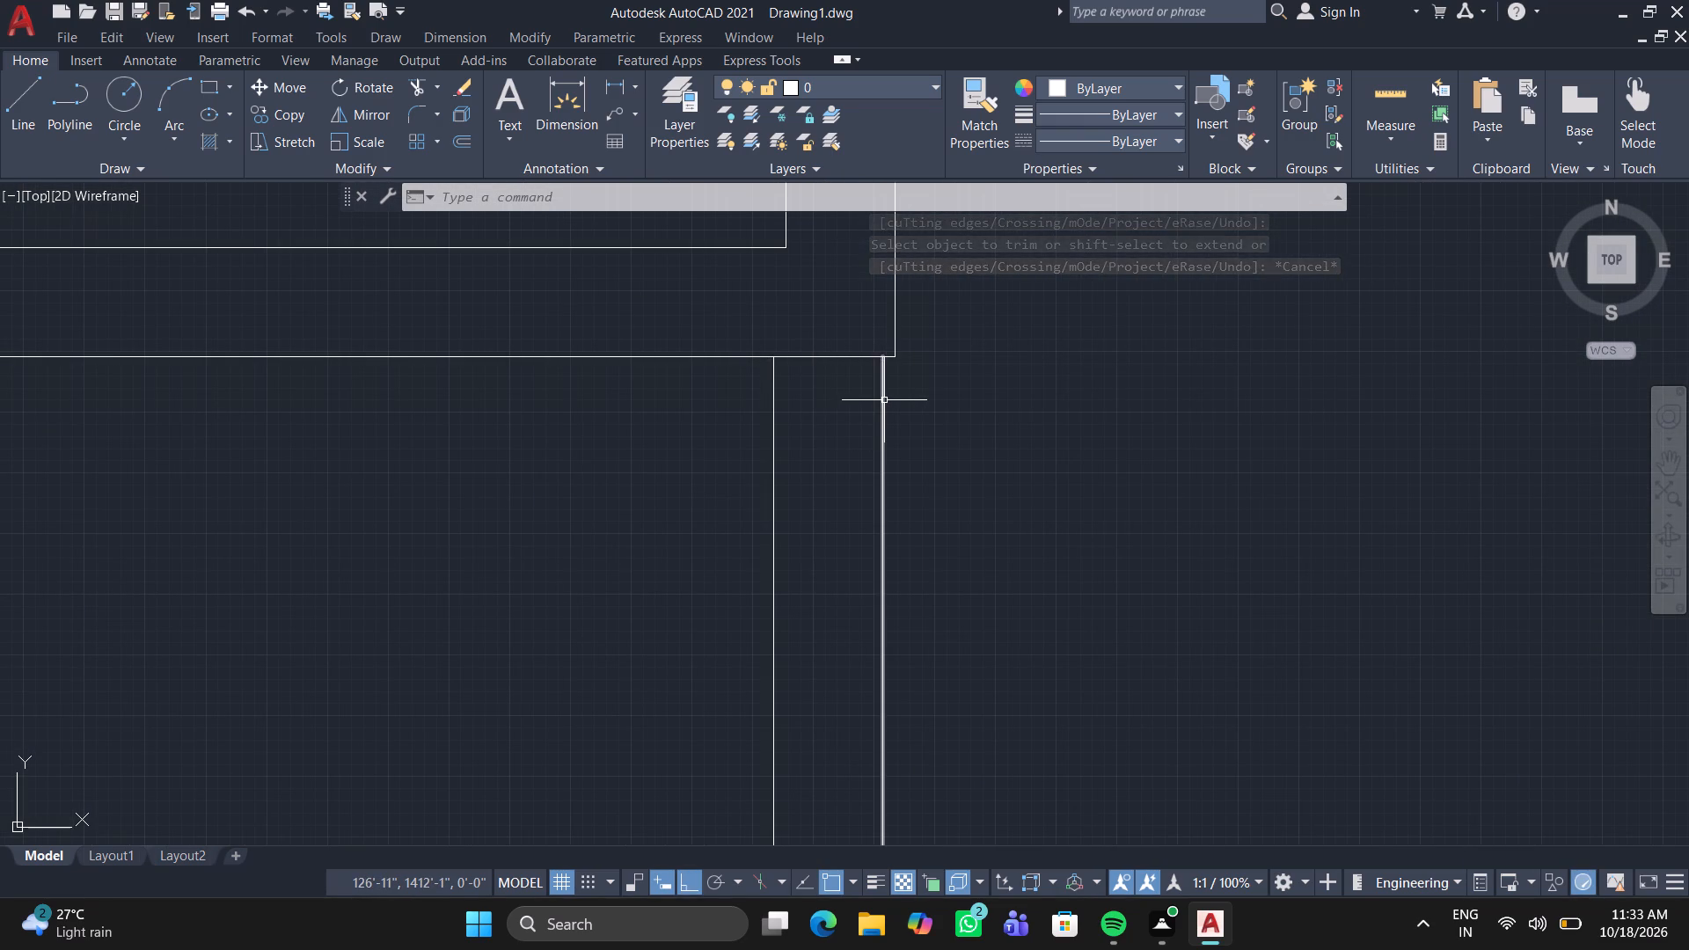
left_click(884, 399)
key("Delete")
Draw a vertical line from the upper room's outer lower-right corner down to the new wall's bottom level.
key("l")
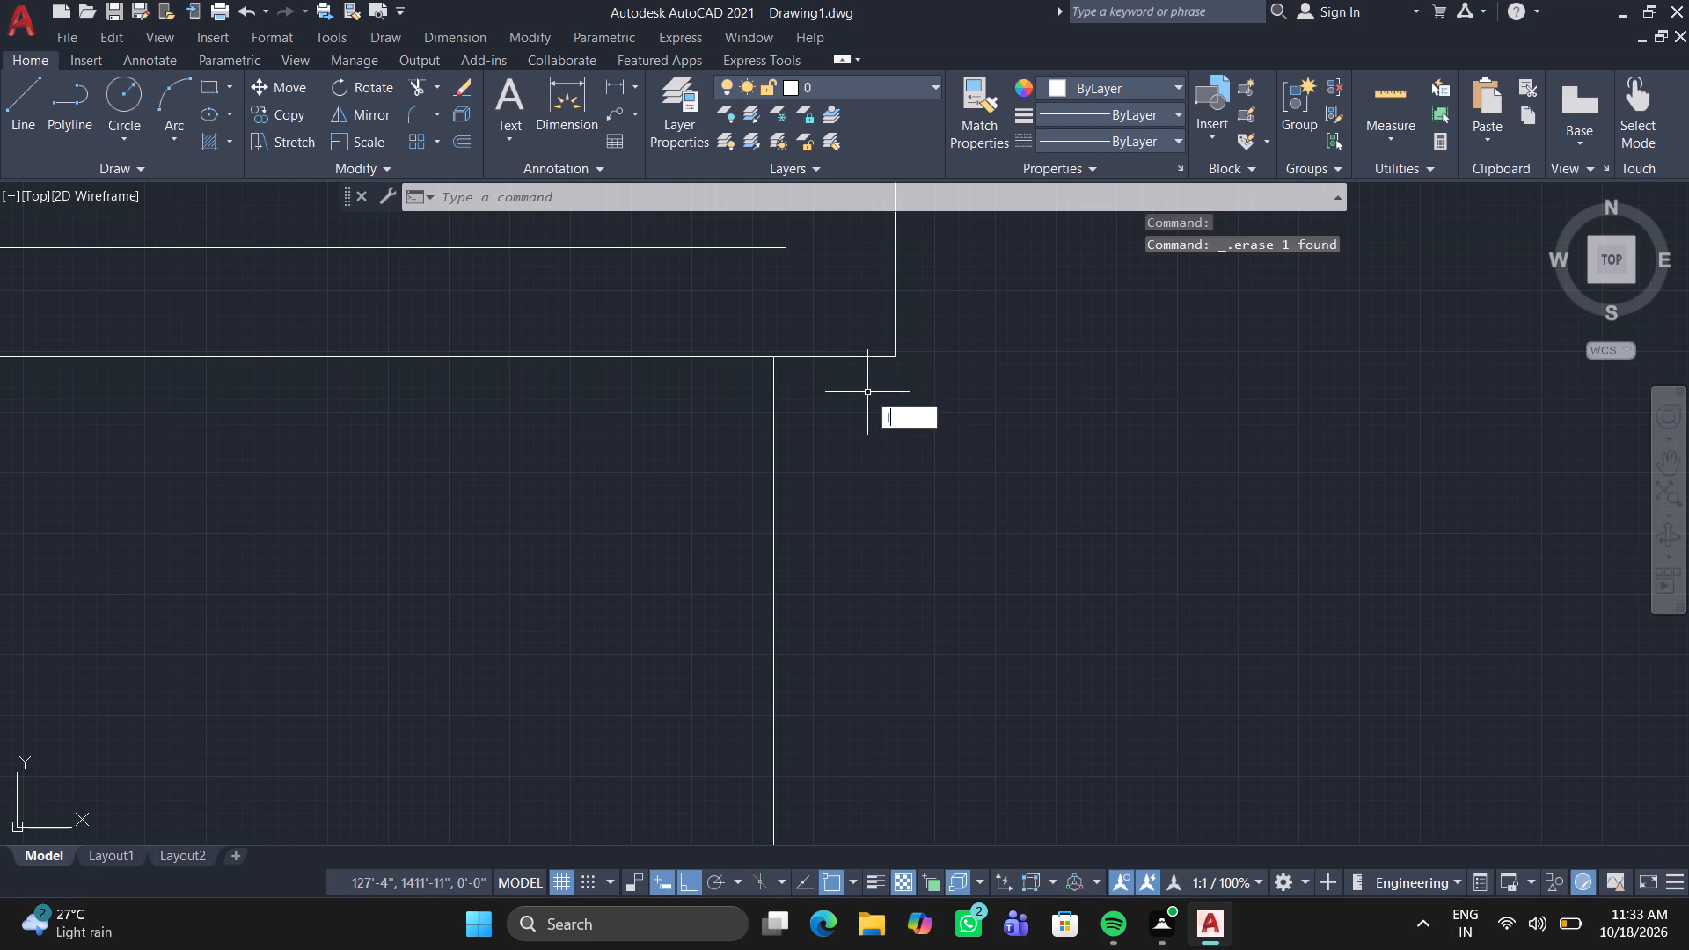
key("Return")
left_click(899, 349)
scroll(932, 572, "down", 3)
middle_click_drag(932, 585, 929, 256)
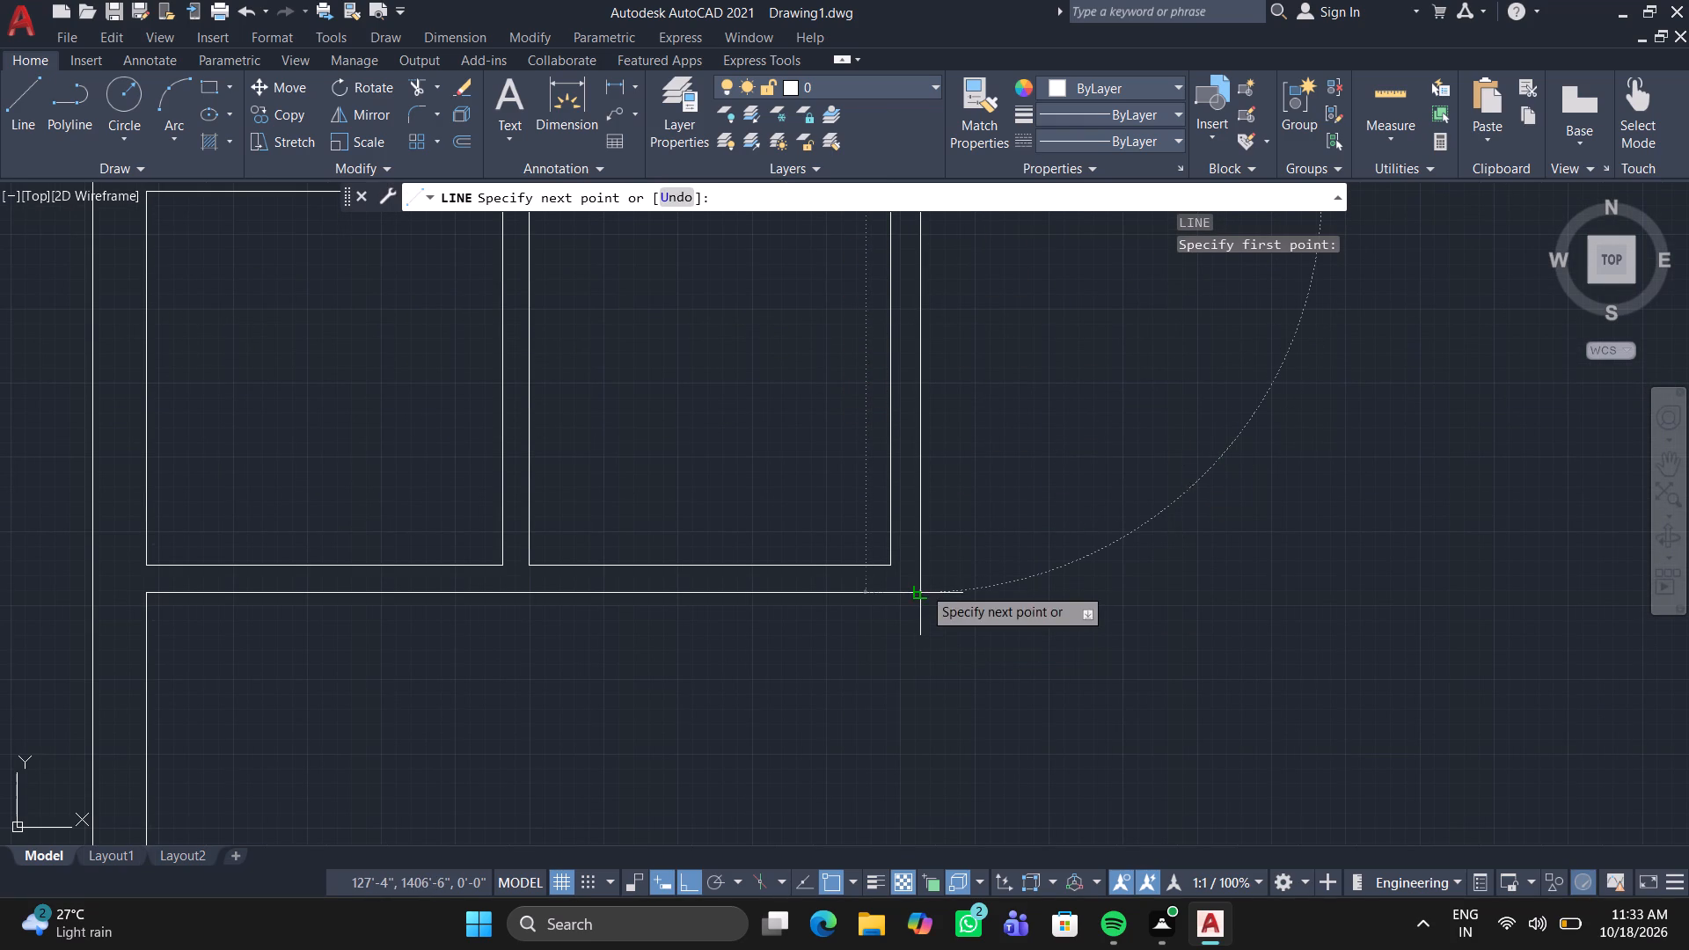
left_click(923, 587)
key("Escape")
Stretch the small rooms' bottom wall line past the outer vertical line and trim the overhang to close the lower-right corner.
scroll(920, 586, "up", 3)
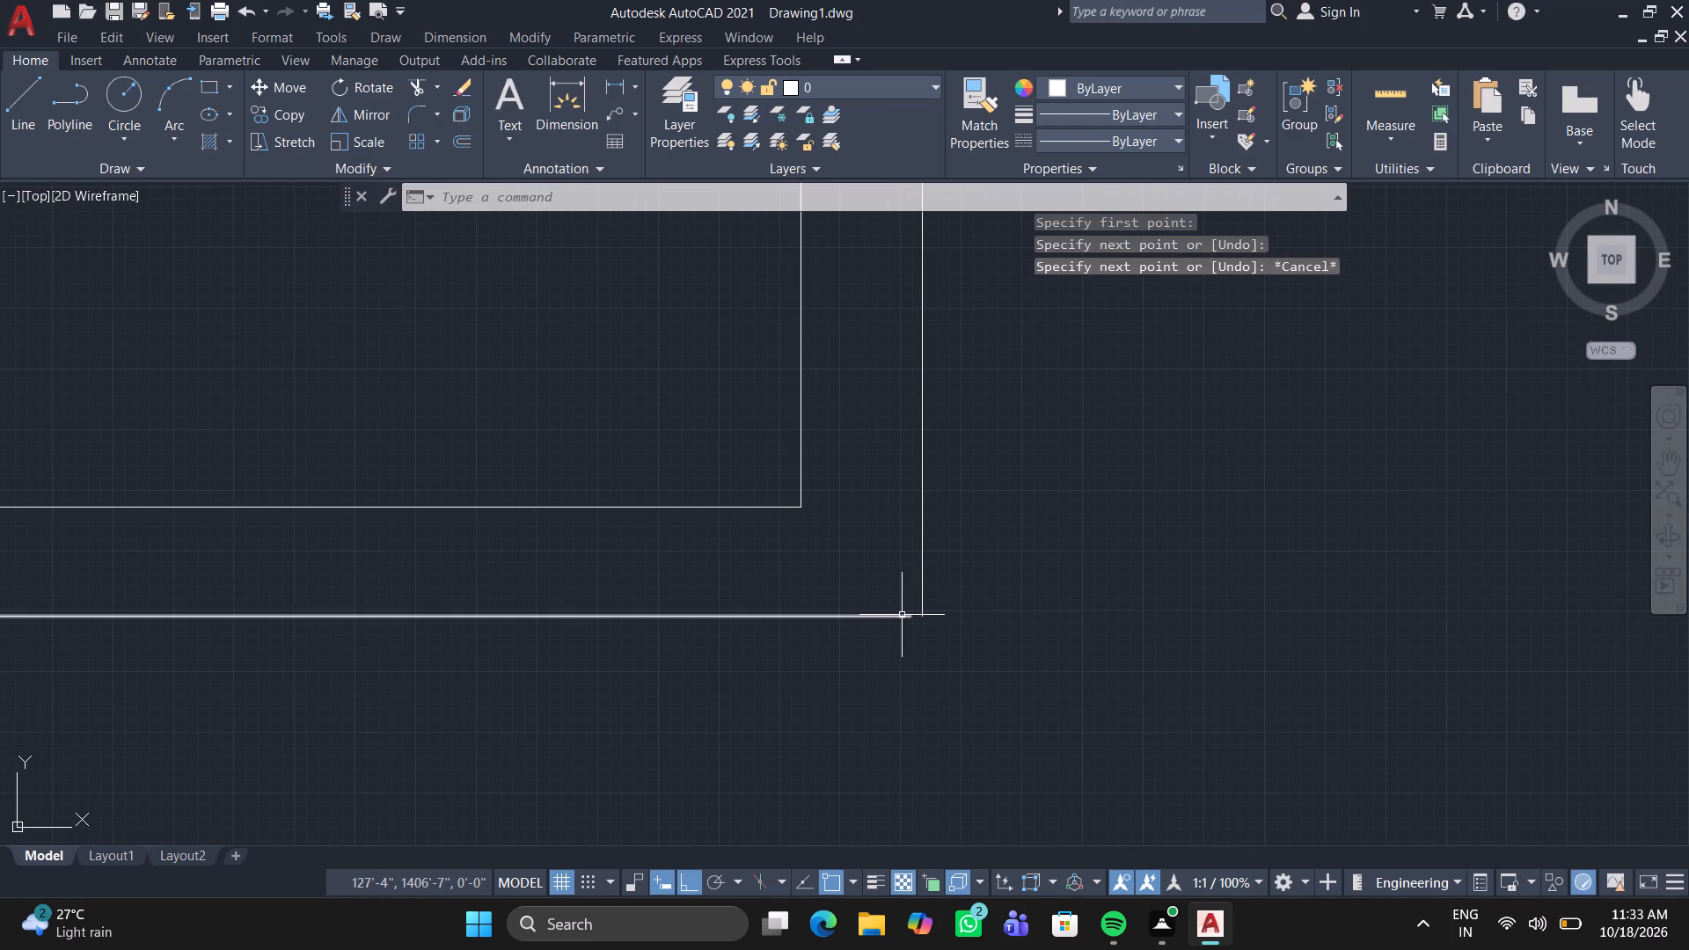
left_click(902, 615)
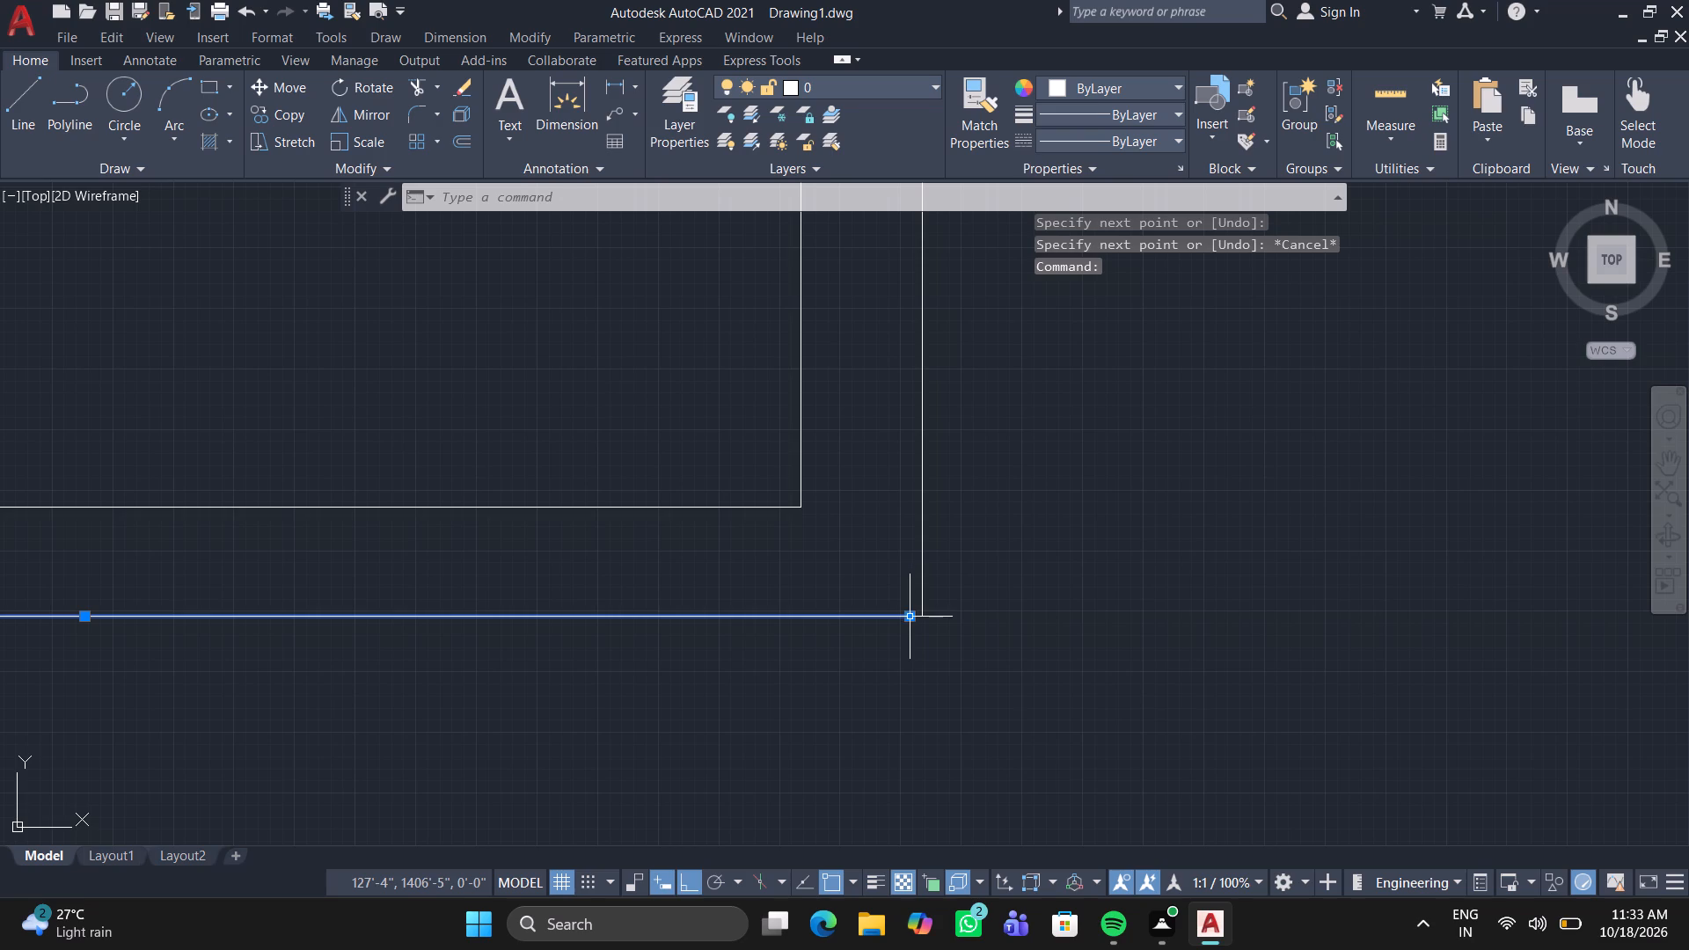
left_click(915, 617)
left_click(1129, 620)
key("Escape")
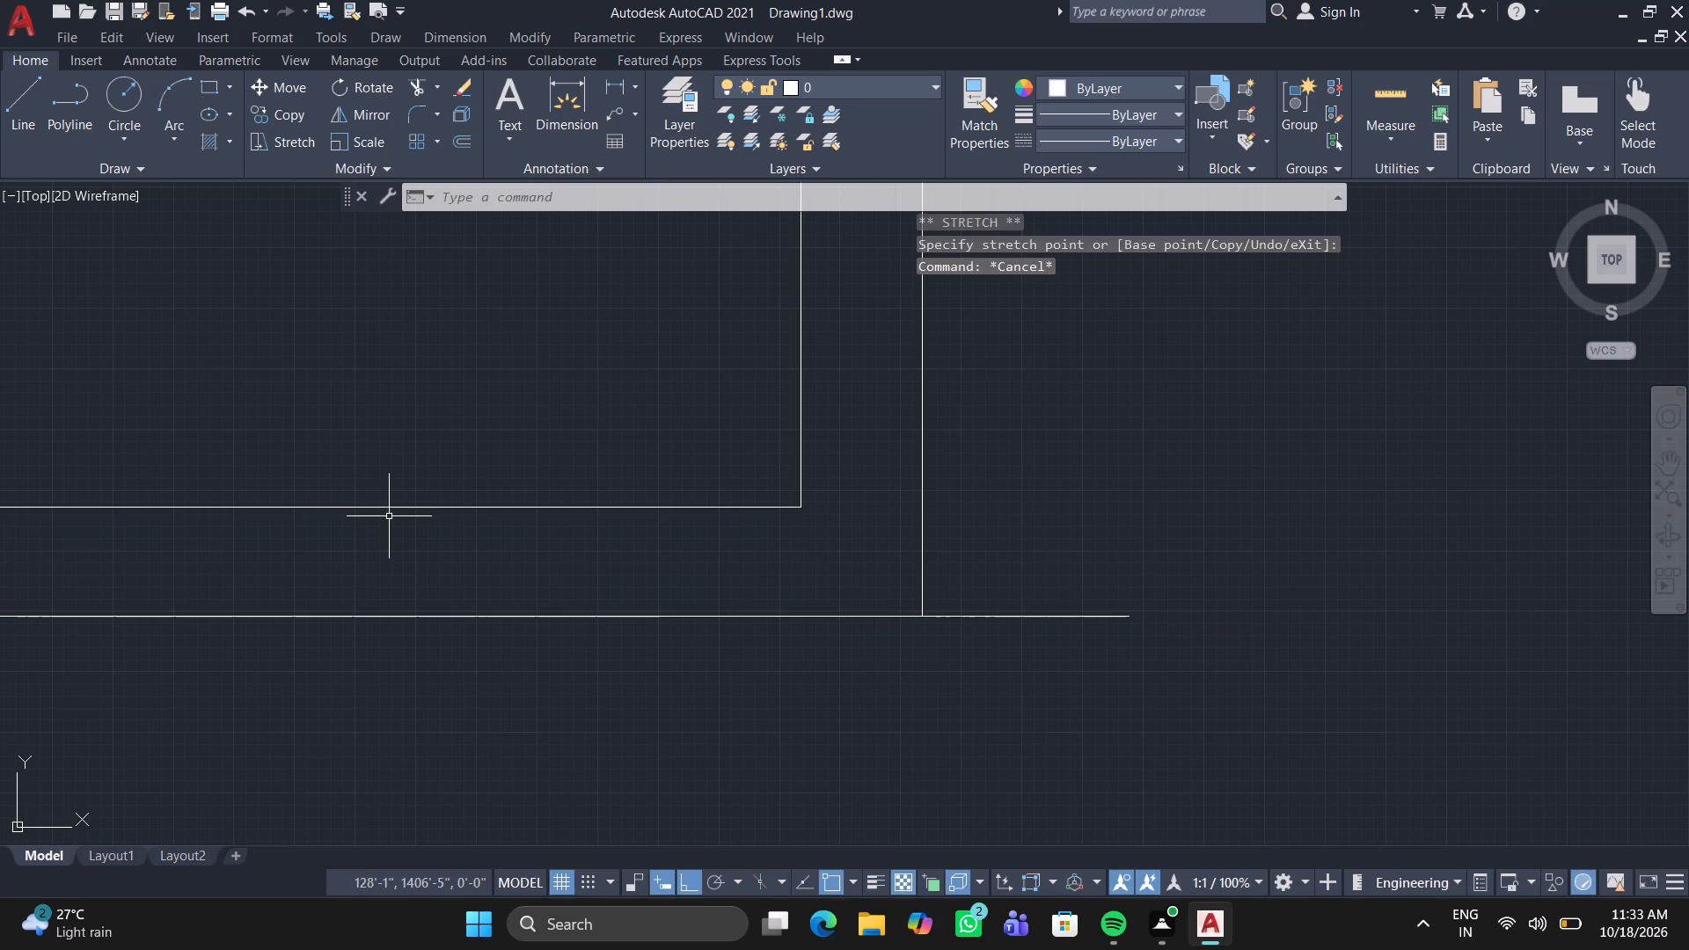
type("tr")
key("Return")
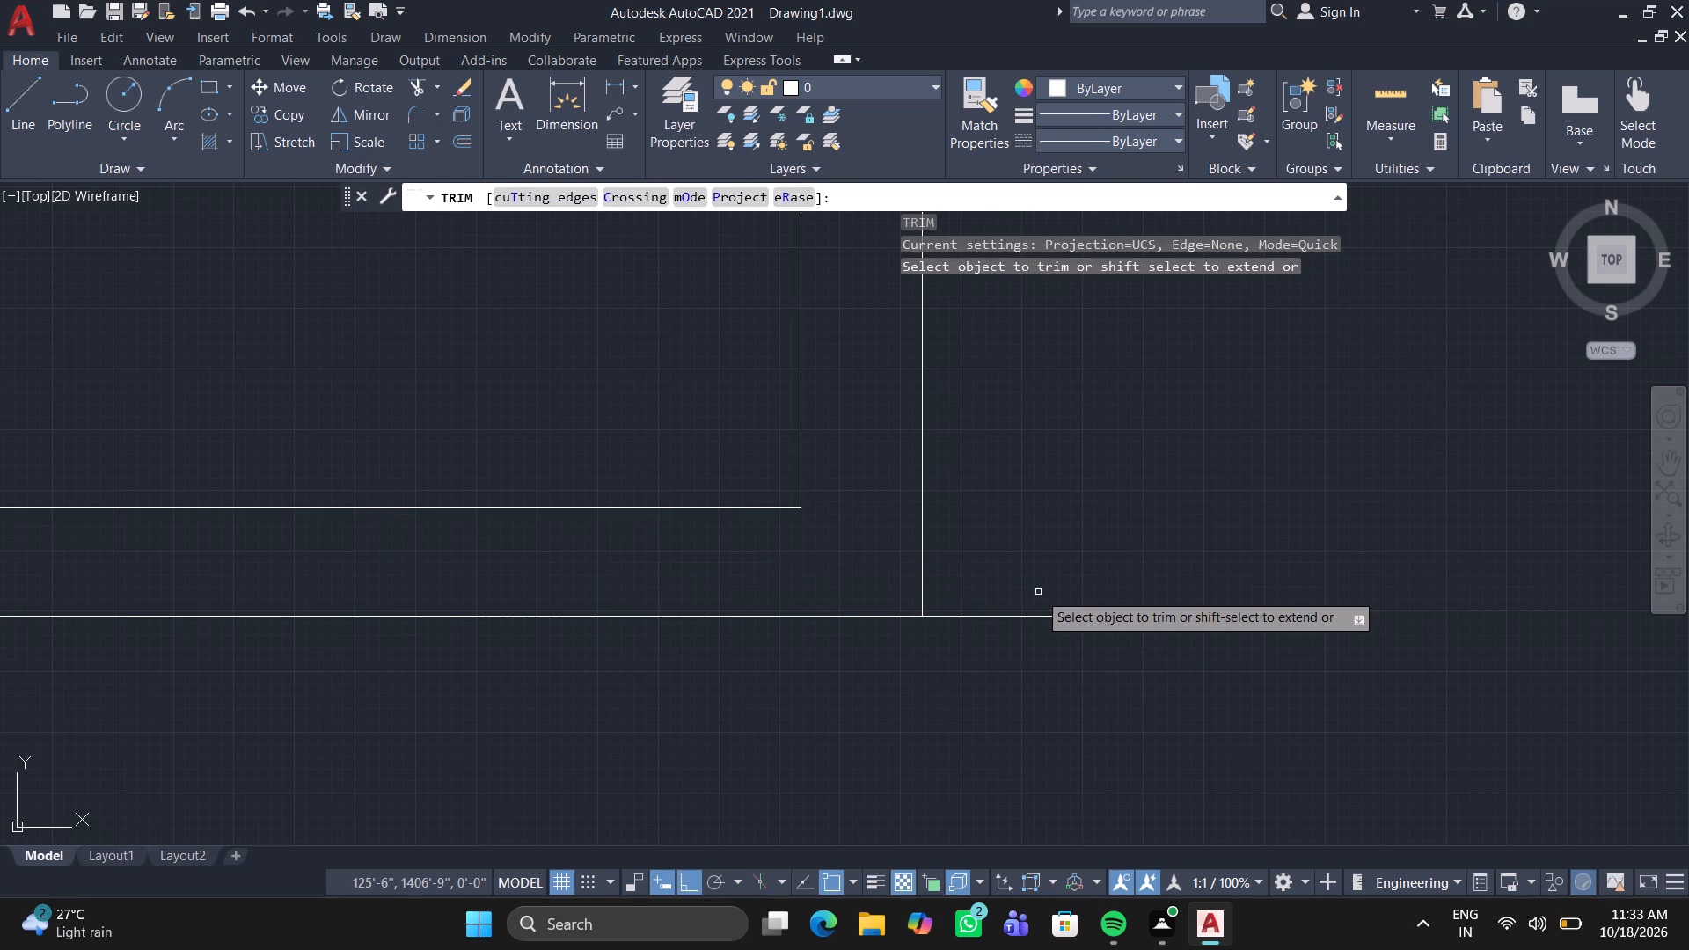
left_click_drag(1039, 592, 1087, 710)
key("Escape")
Trim the horizontal line crossing the wall thickness at the upper-right corner of the right small room.
scroll(1050, 553, "down", 5)
middle_click_drag(1093, 499, 1090, 508)
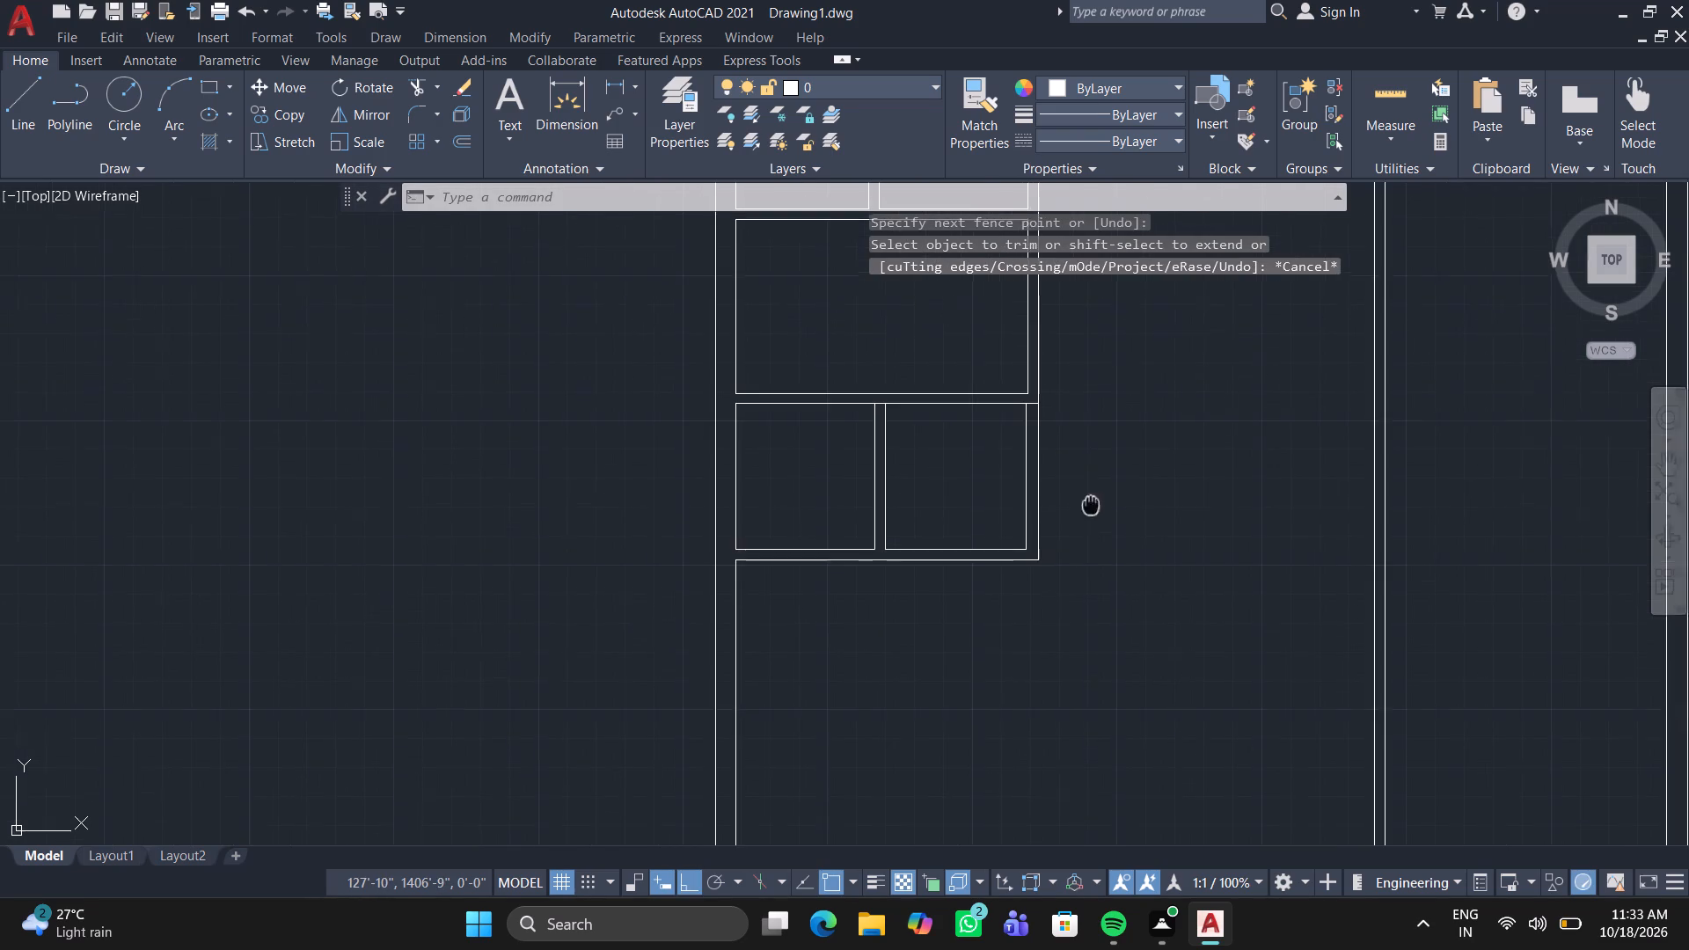
middle_click_drag(1090, 508, 1058, 597)
scroll(1005, 529, "up", 3)
scroll(965, 414, "up", 1)
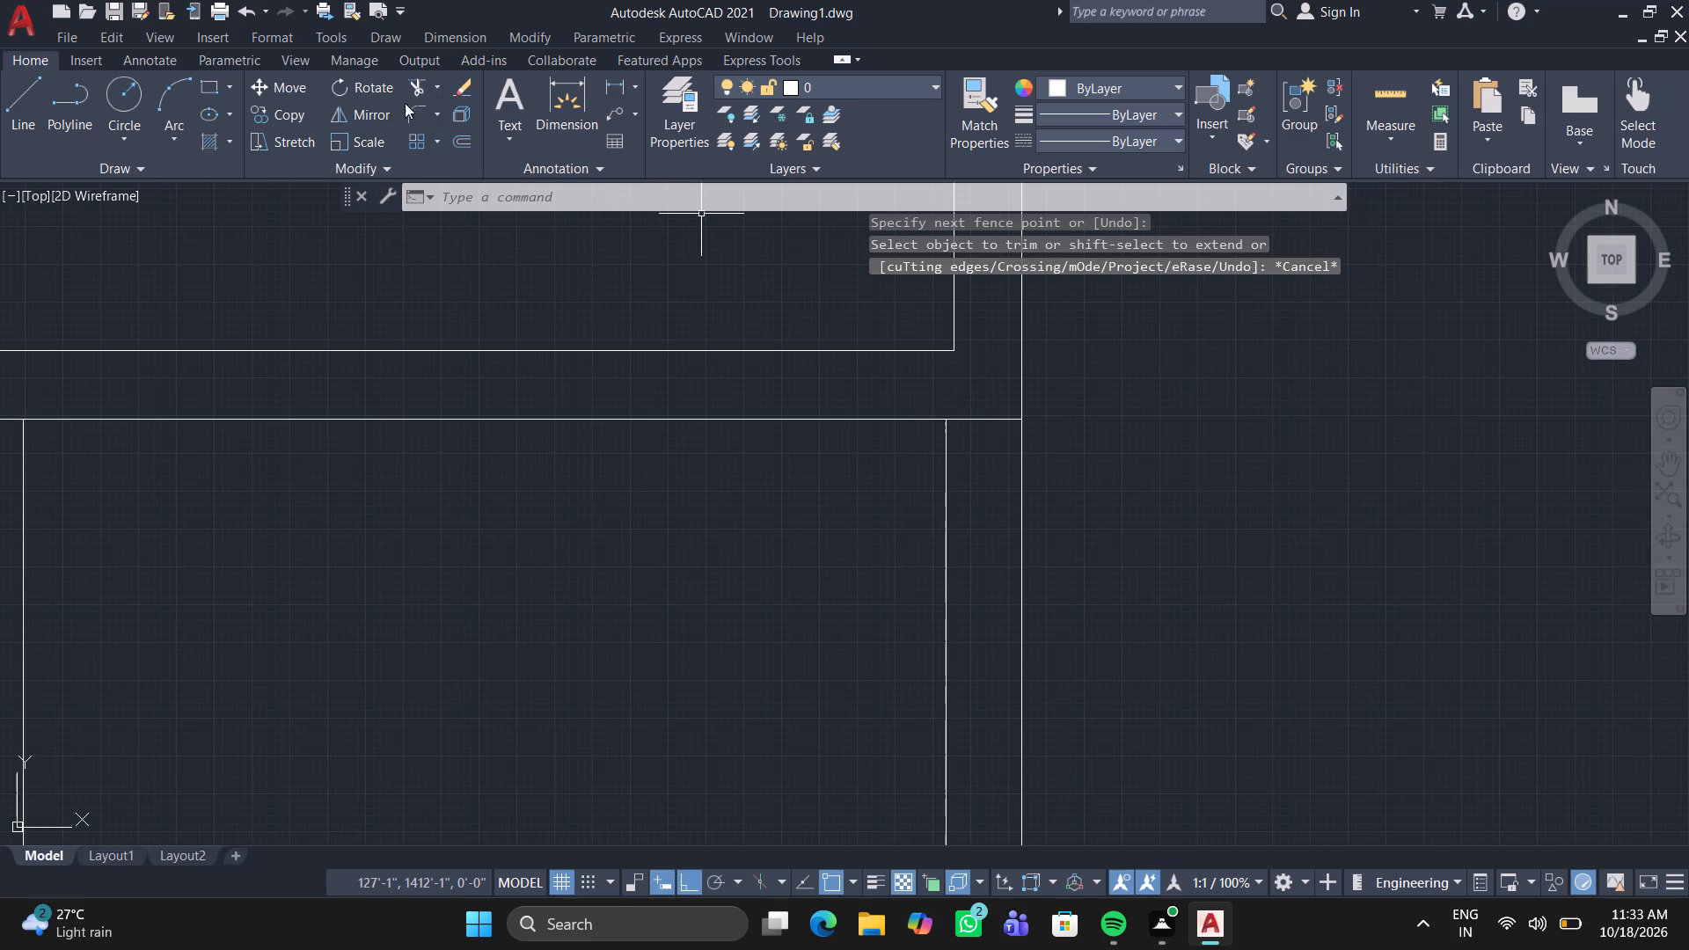
left_click(418, 85)
left_click(962, 422)
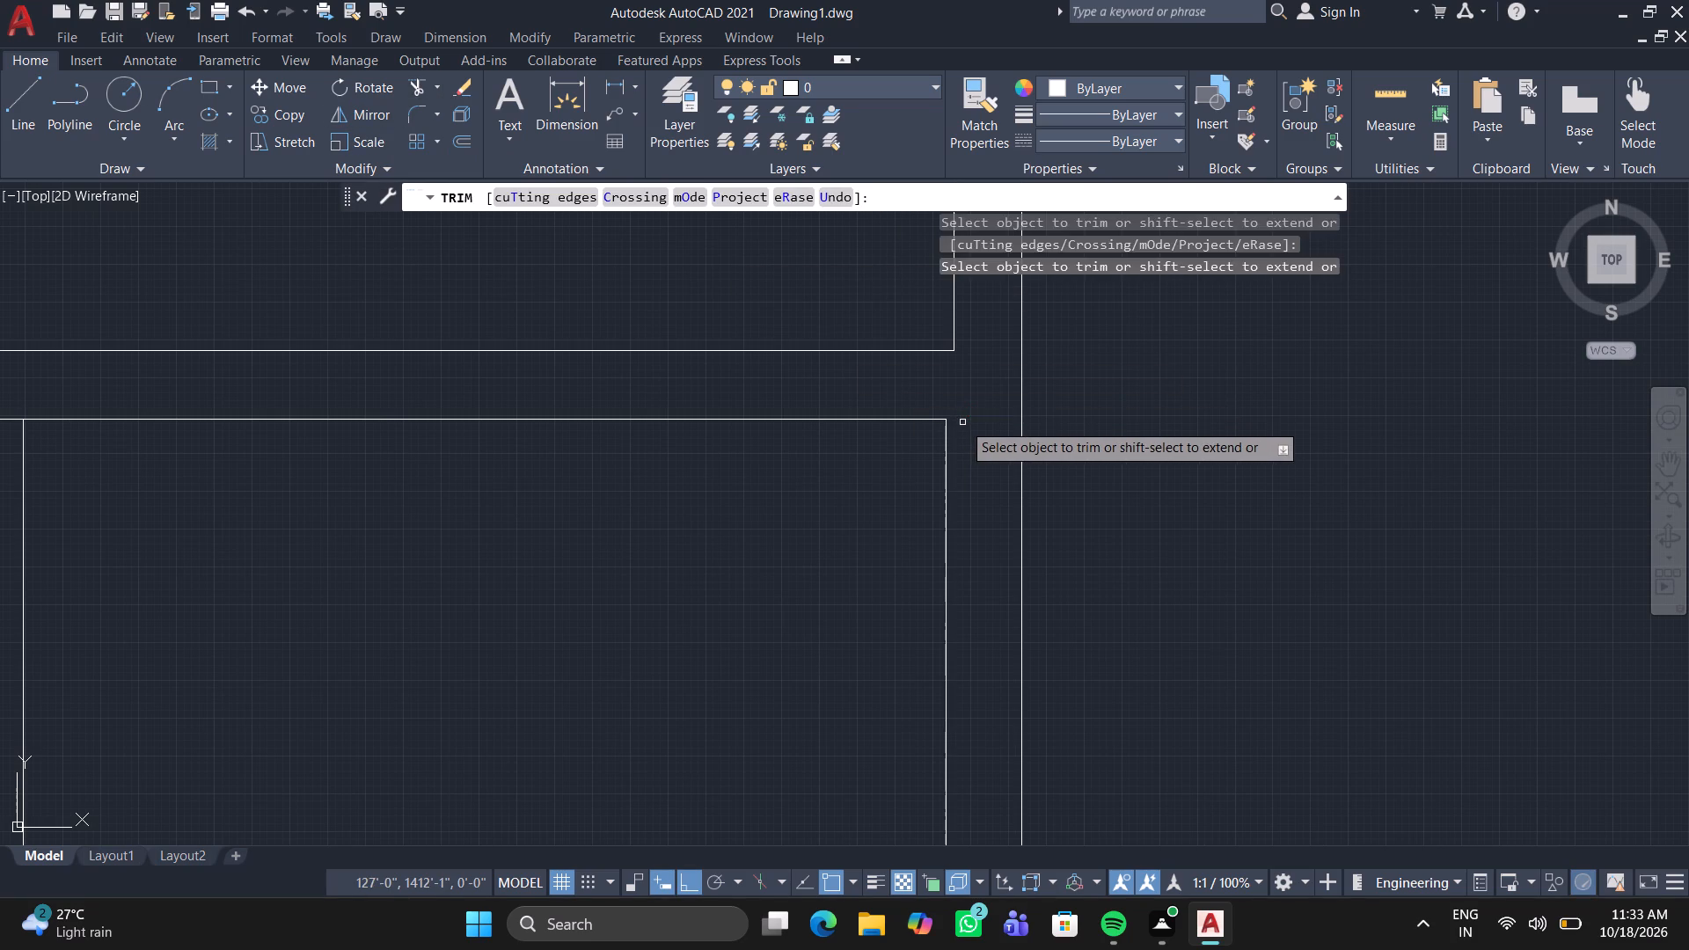
key("Escape")
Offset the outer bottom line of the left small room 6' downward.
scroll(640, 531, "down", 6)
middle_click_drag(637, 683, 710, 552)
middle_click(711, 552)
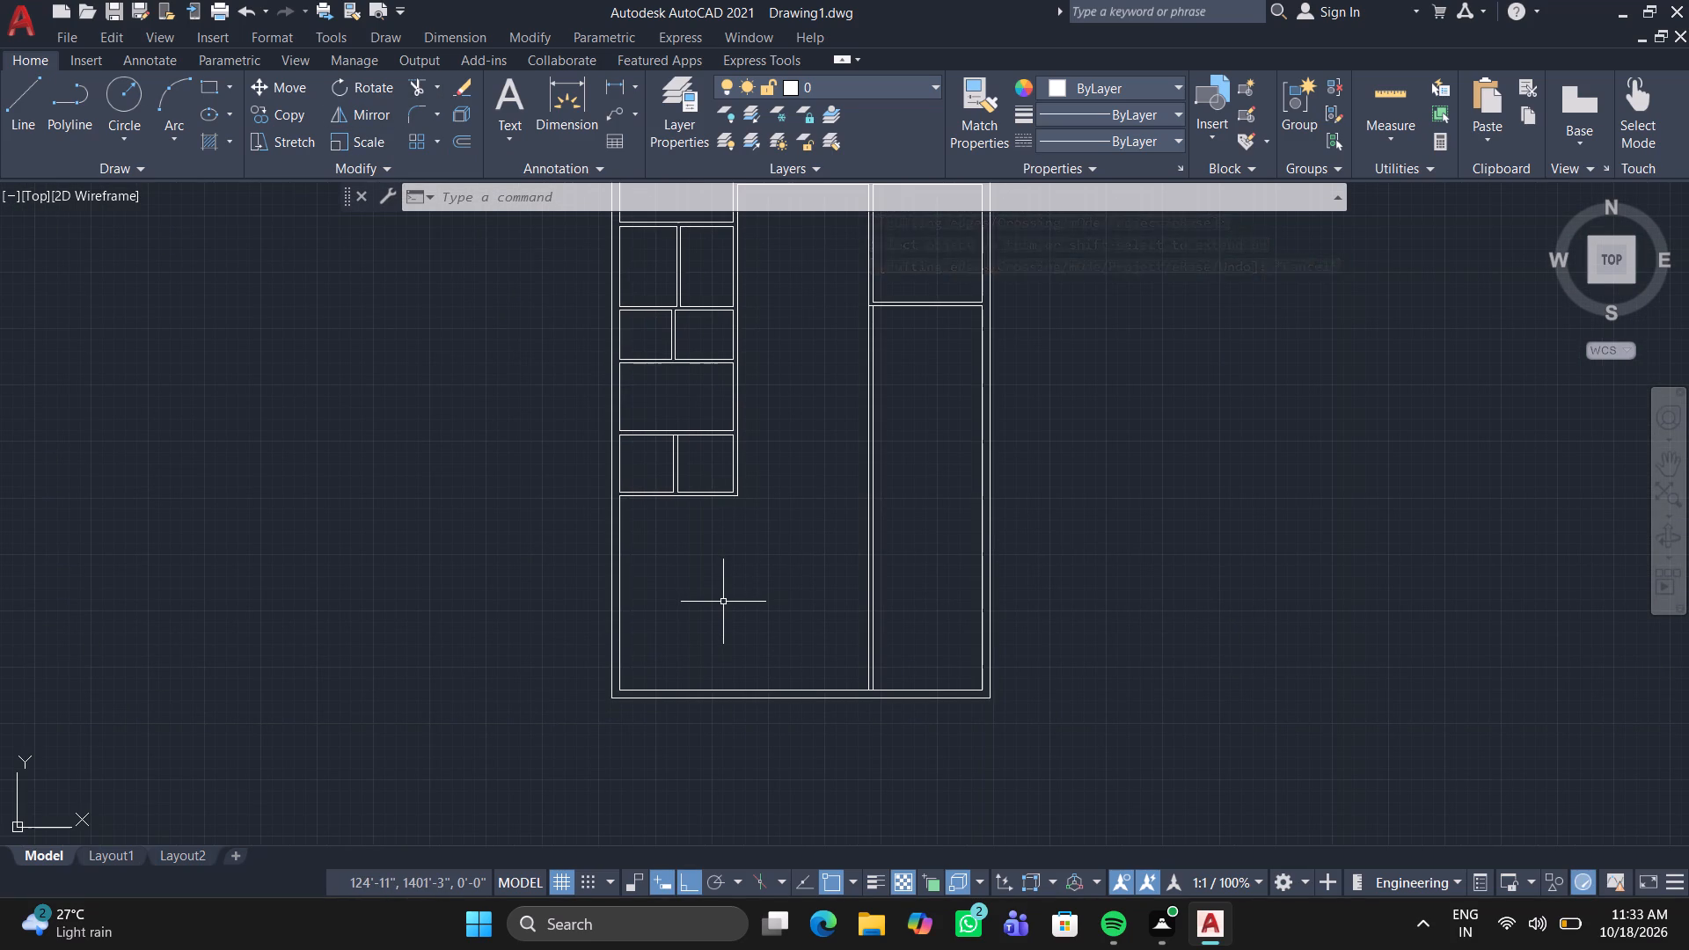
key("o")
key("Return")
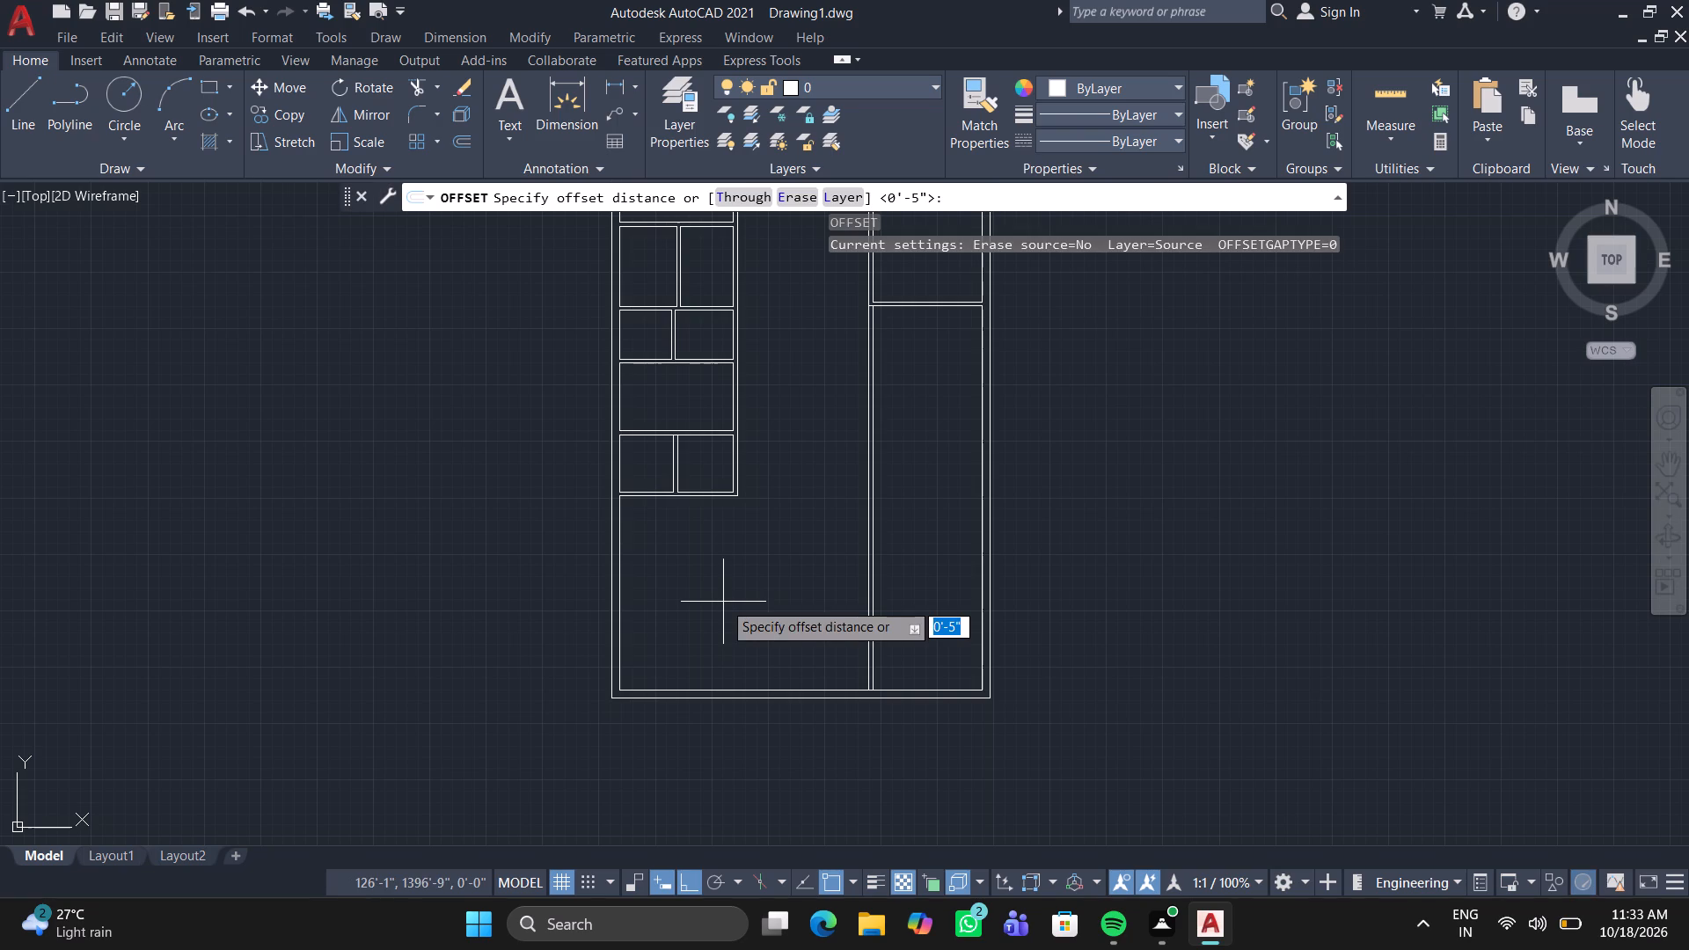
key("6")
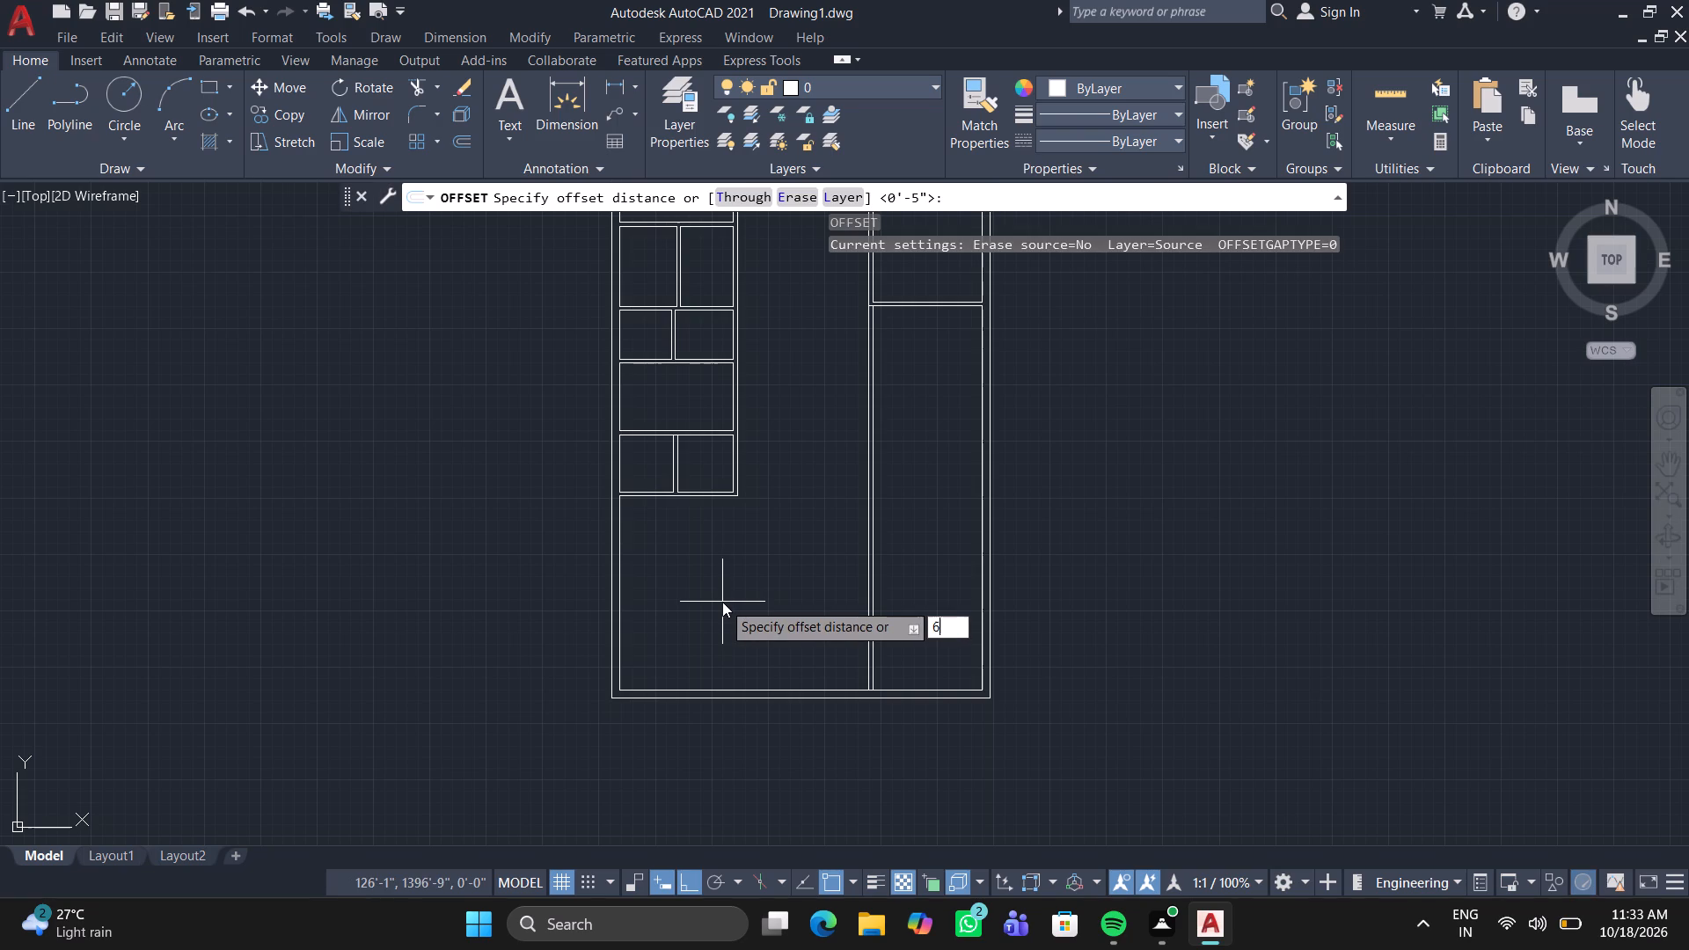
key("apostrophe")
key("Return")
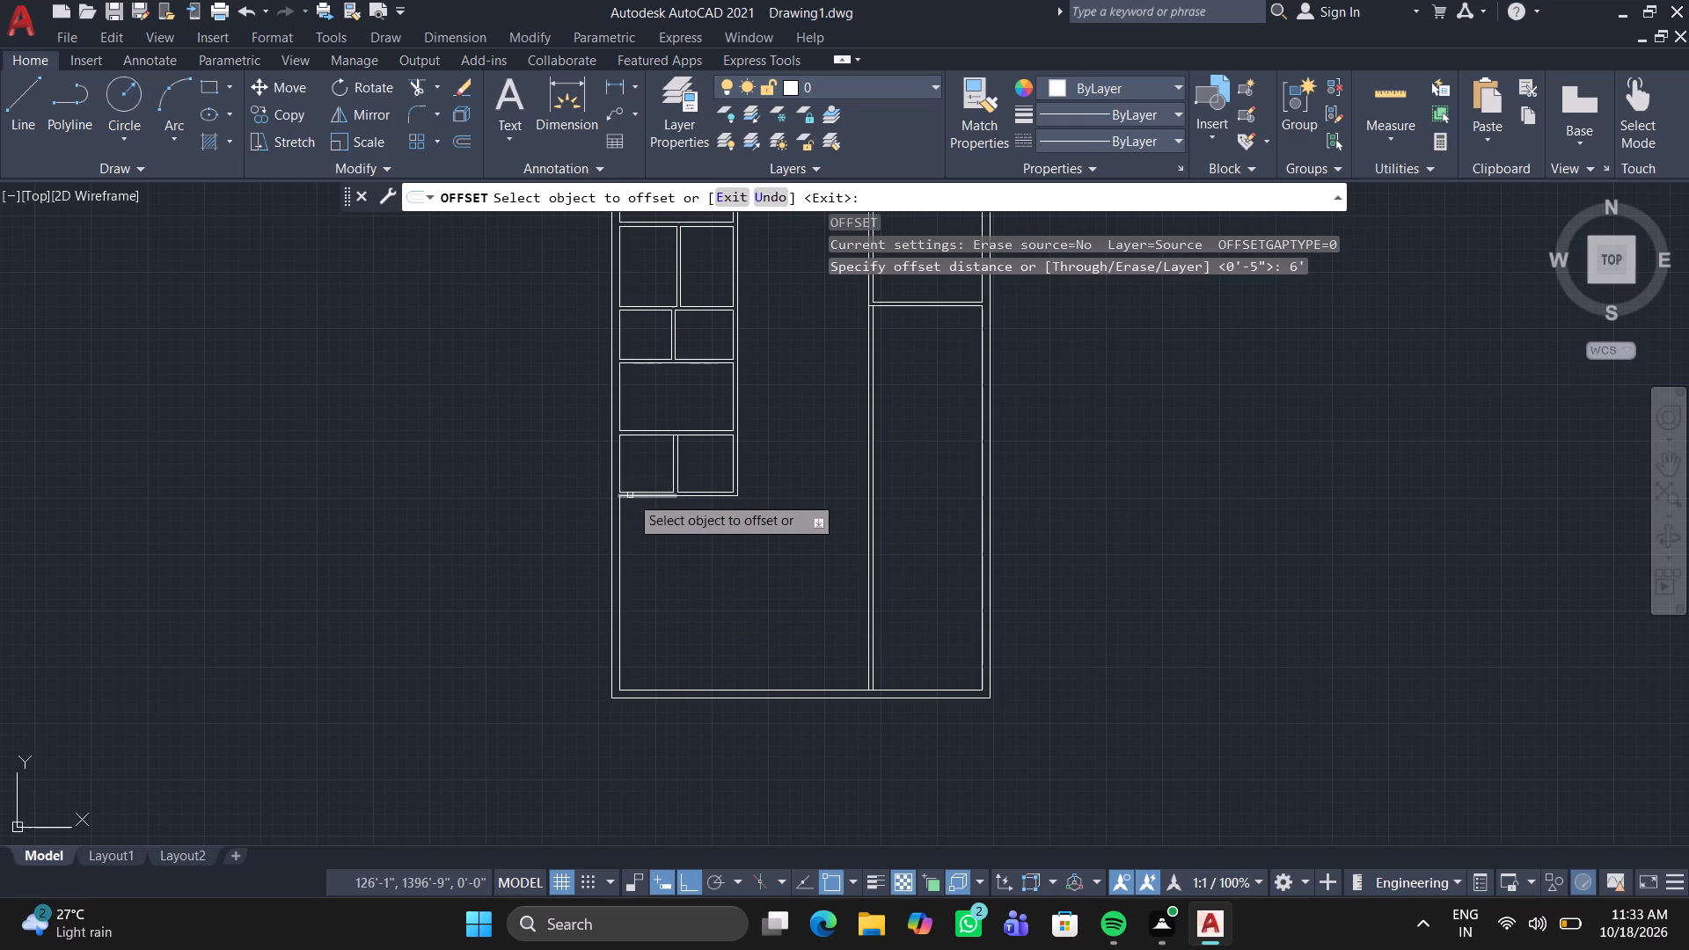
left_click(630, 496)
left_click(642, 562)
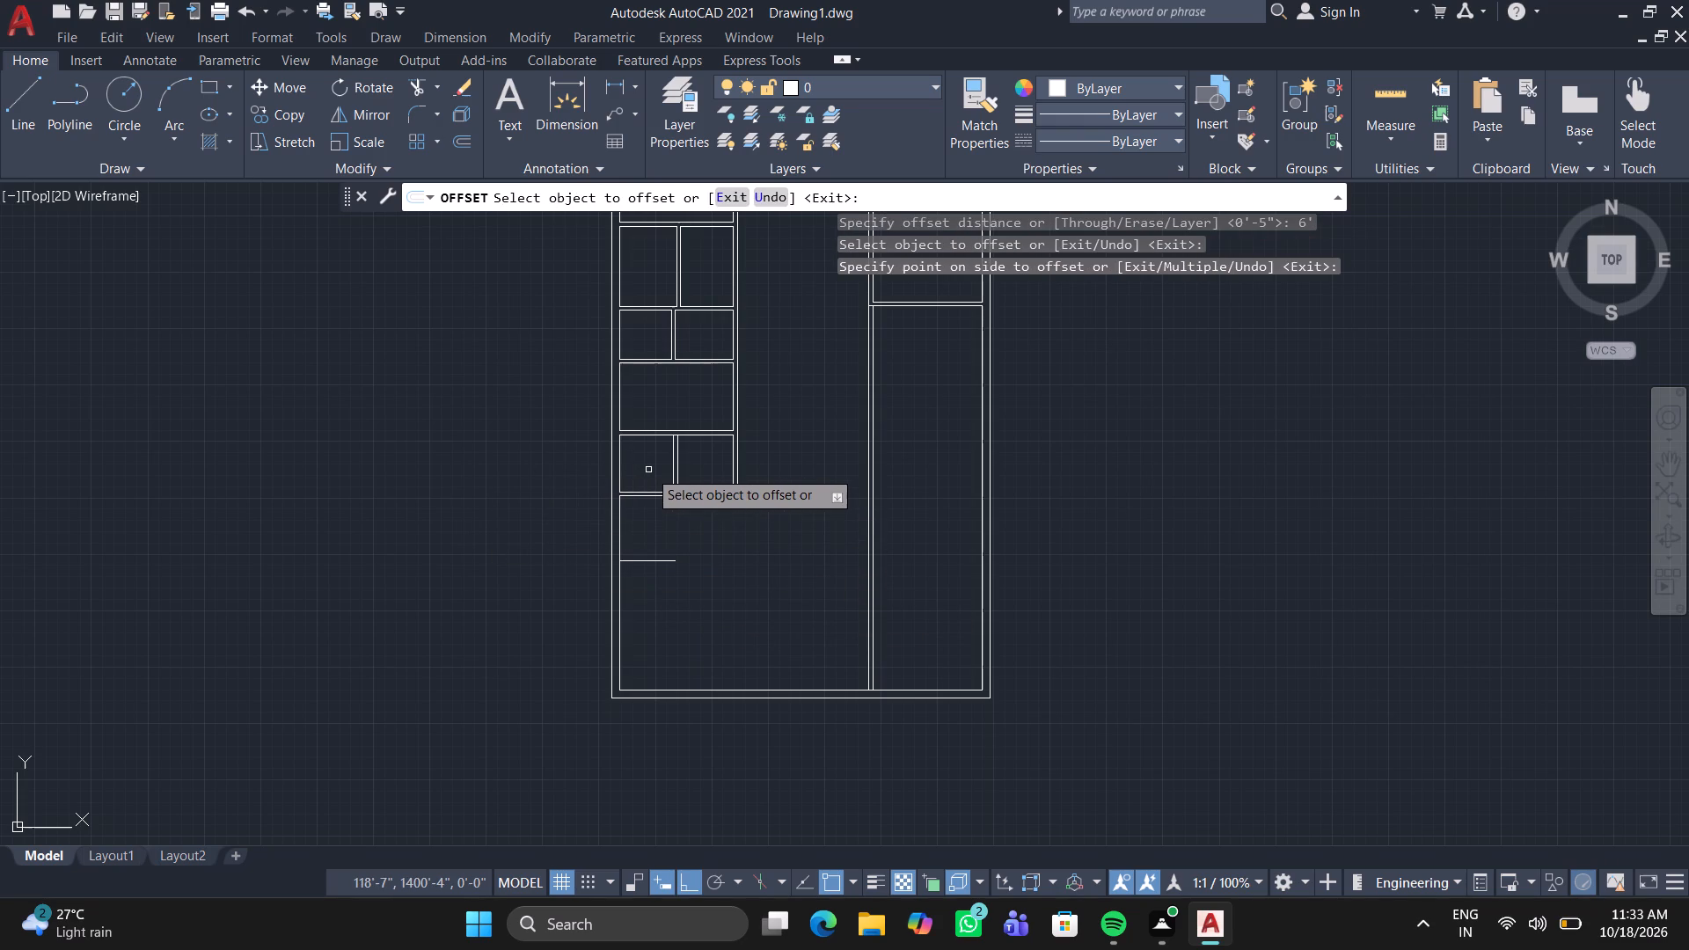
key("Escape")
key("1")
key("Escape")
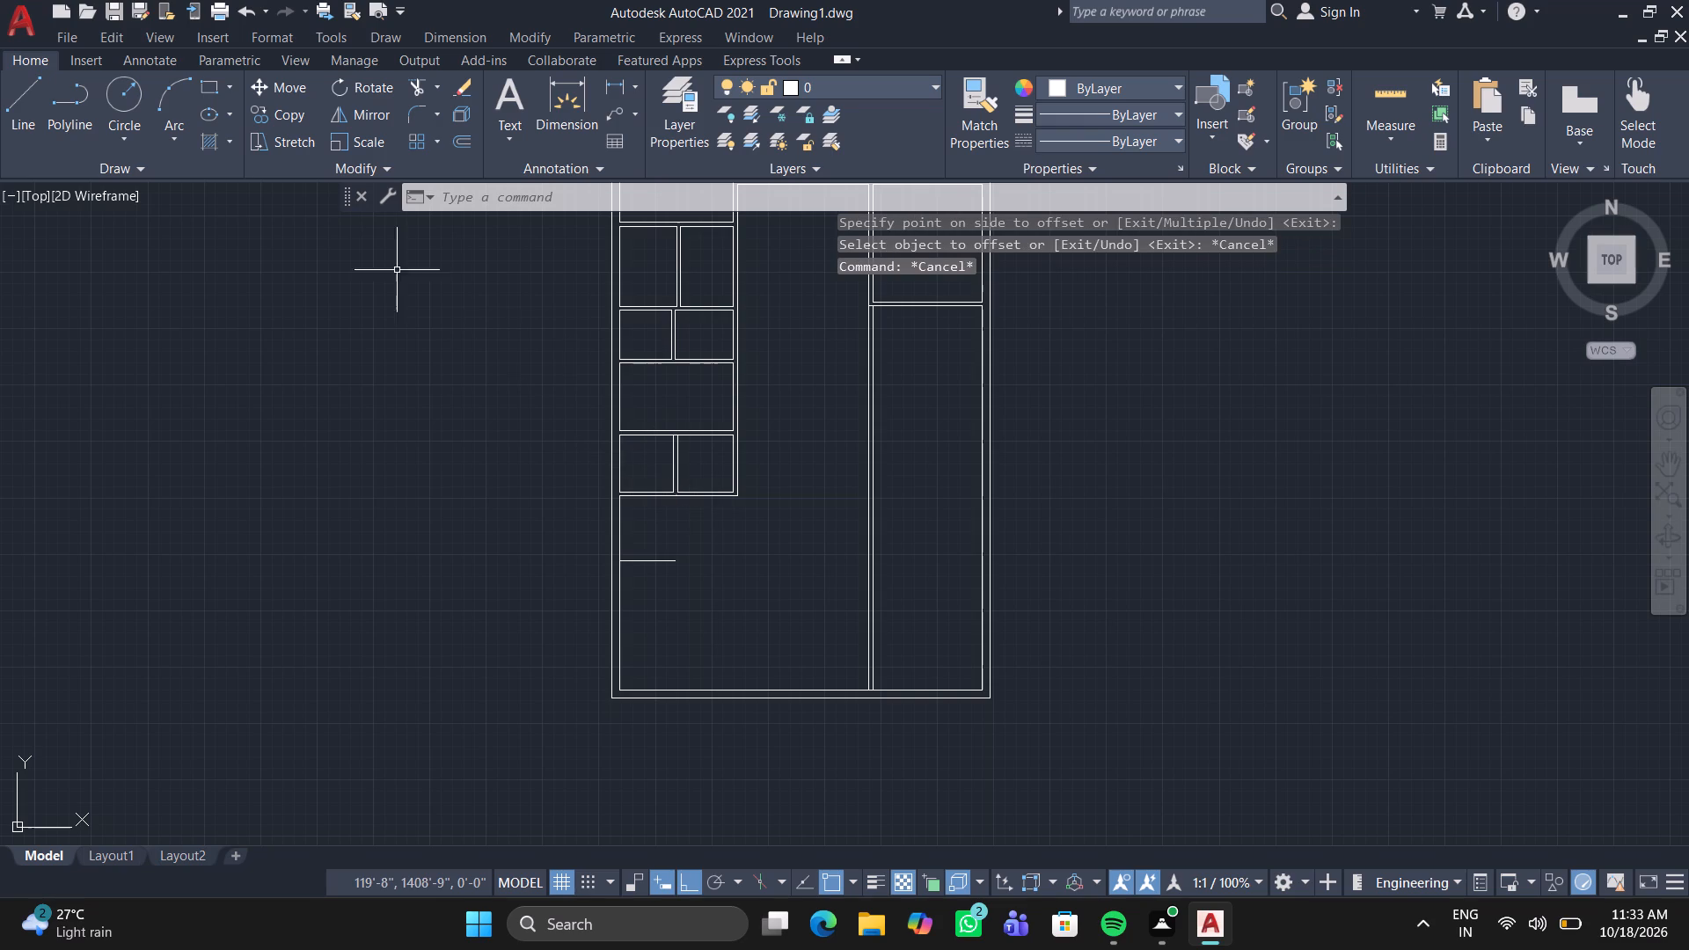
Trim away the middle partition, right wall and bottom wall lines of the two lowest small rooms.
scroll(366, 55, "up", 2)
key("Escape")
left_click(409, 78)
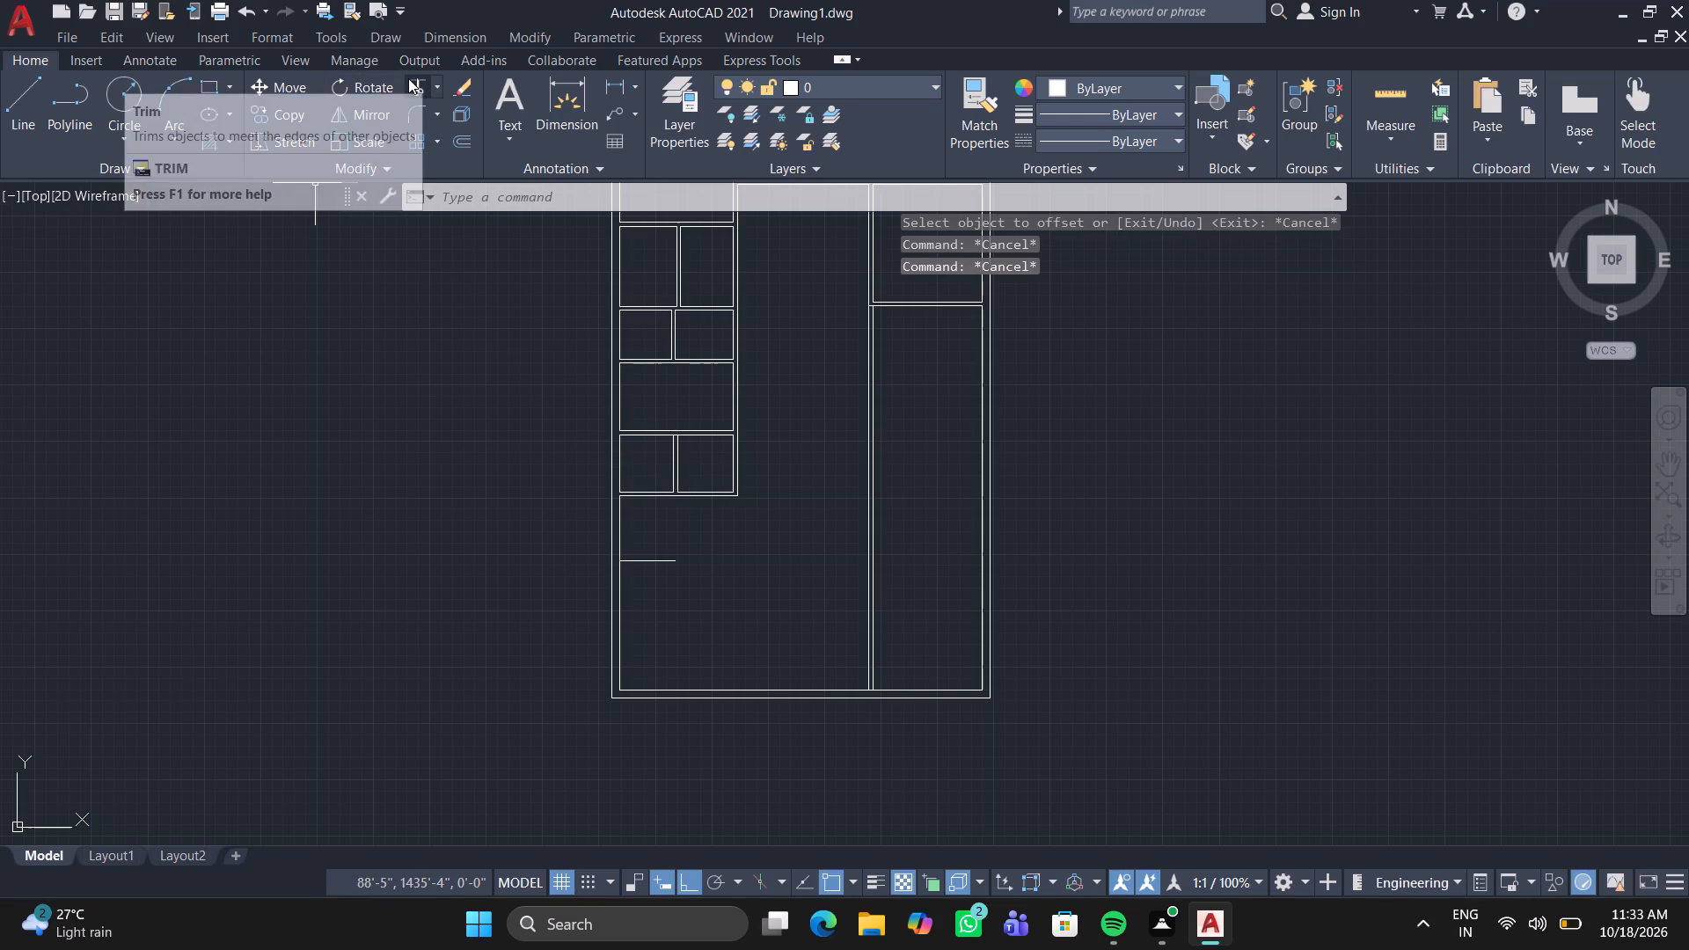
scroll(654, 435, "up", 4)
left_click(672, 520)
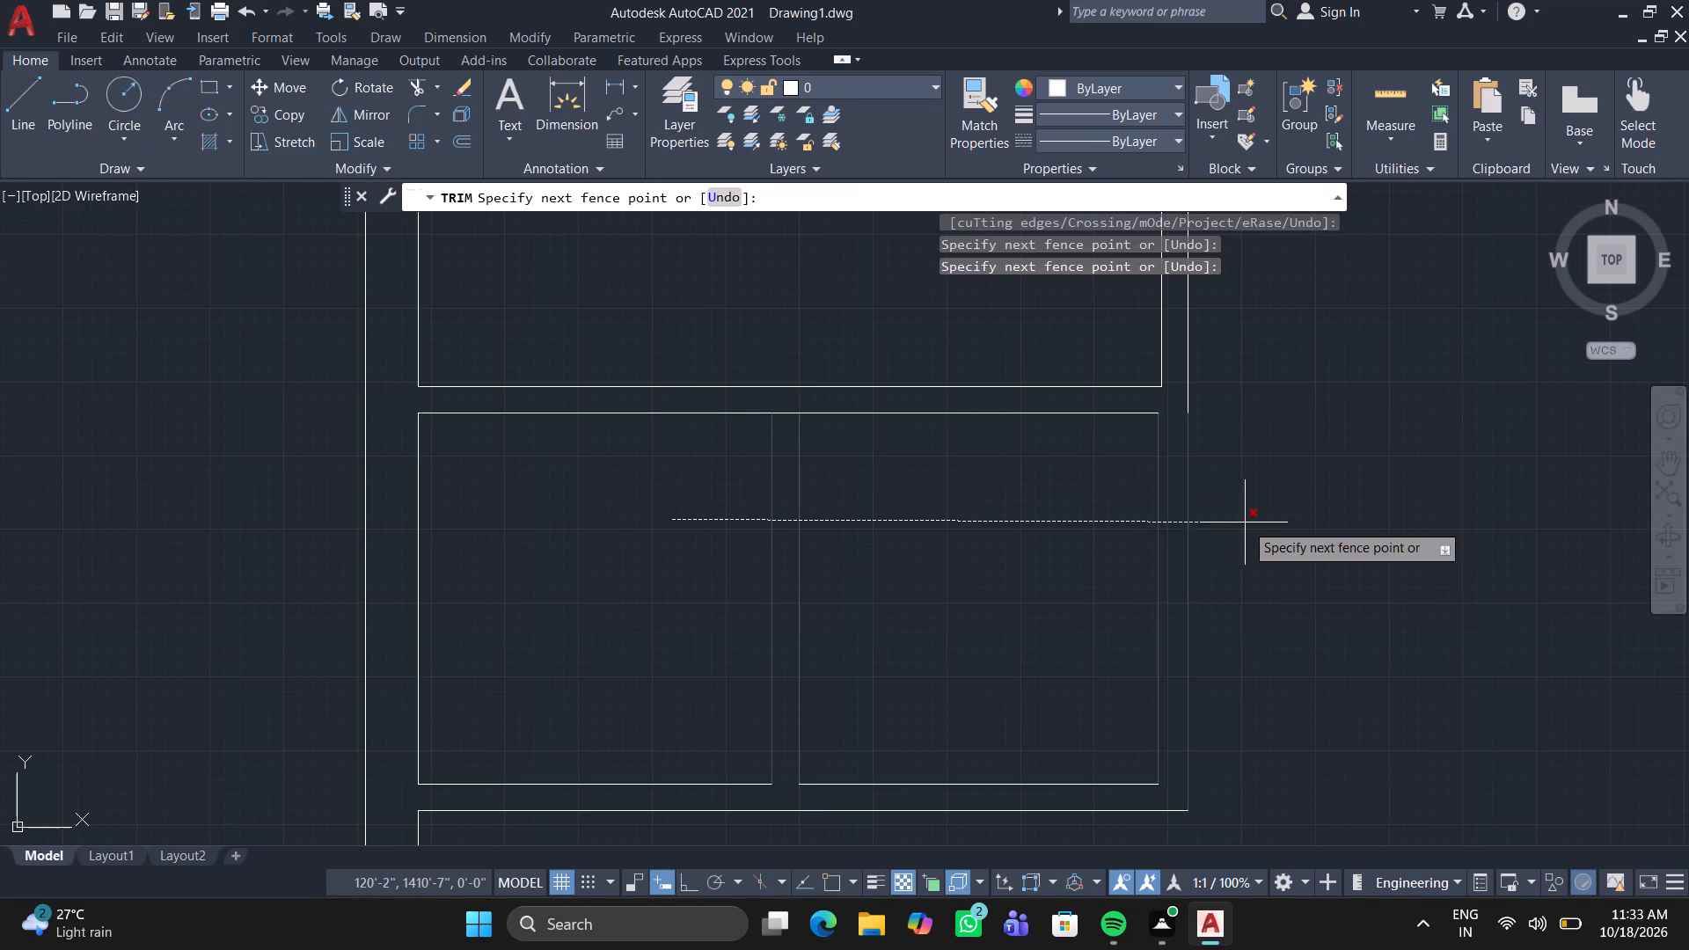
left_click(1267, 523)
scroll(871, 748, "down", 2)
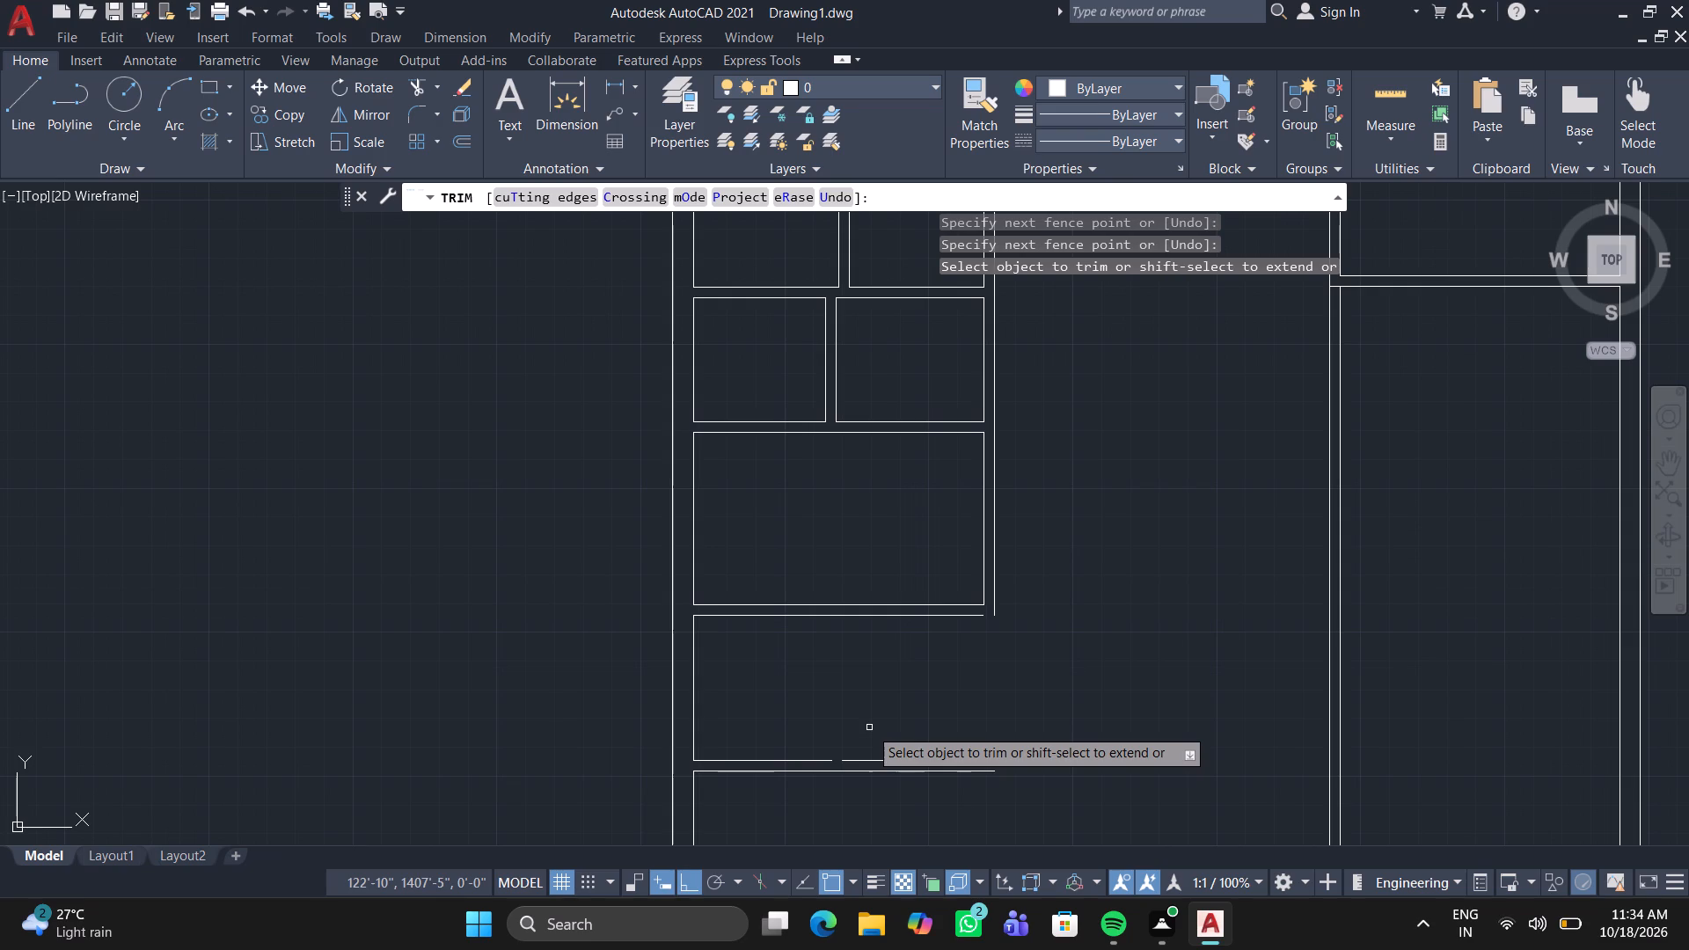
left_click_drag(860, 736, 875, 766)
left_click_drag(891, 794, 909, 713)
left_click_drag(808, 730, 790, 807)
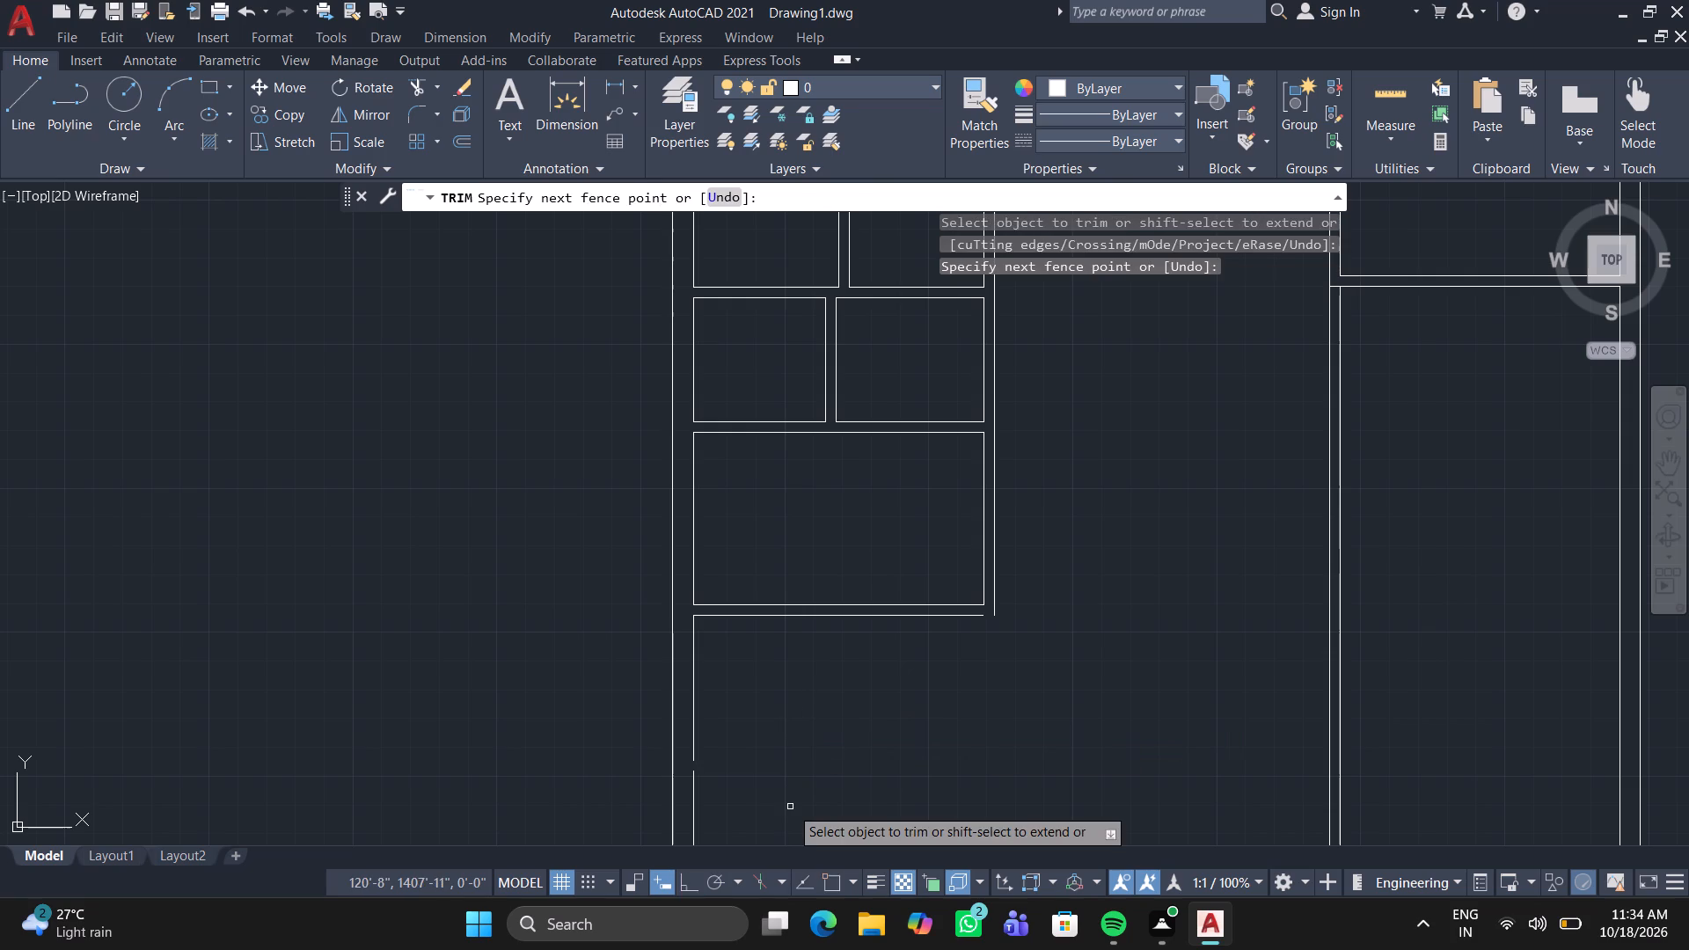
key("space")
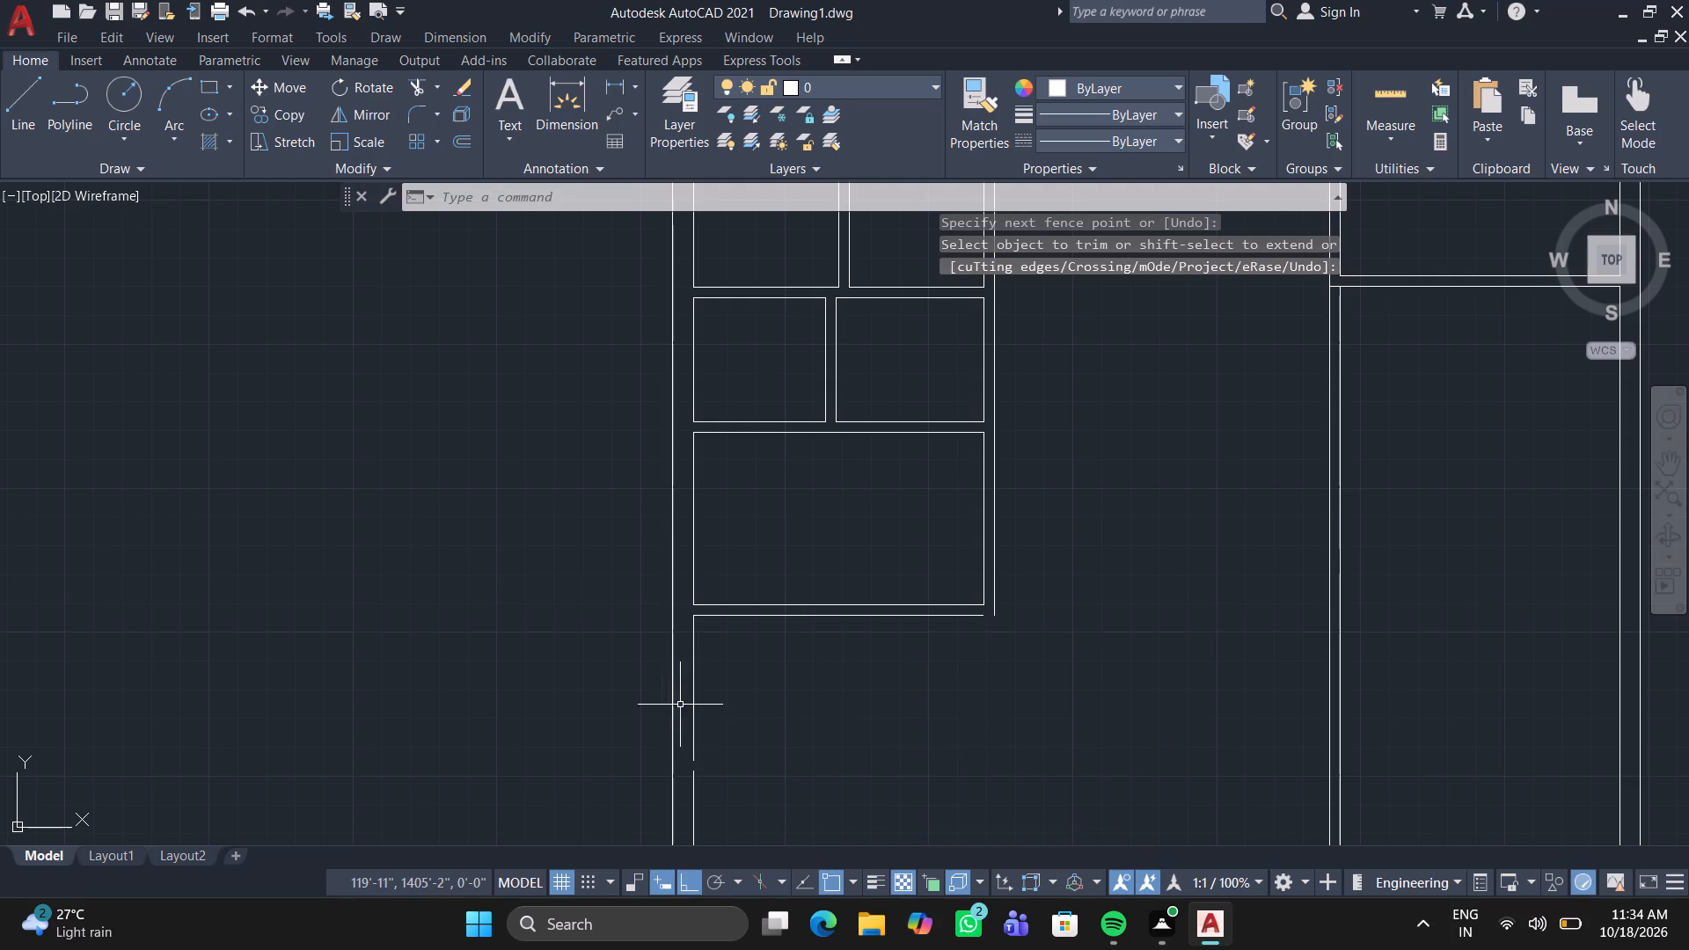
Stretch the lower end of the left outer wall's inner line down to close the gap left by the removed wall.
left_click(691, 699)
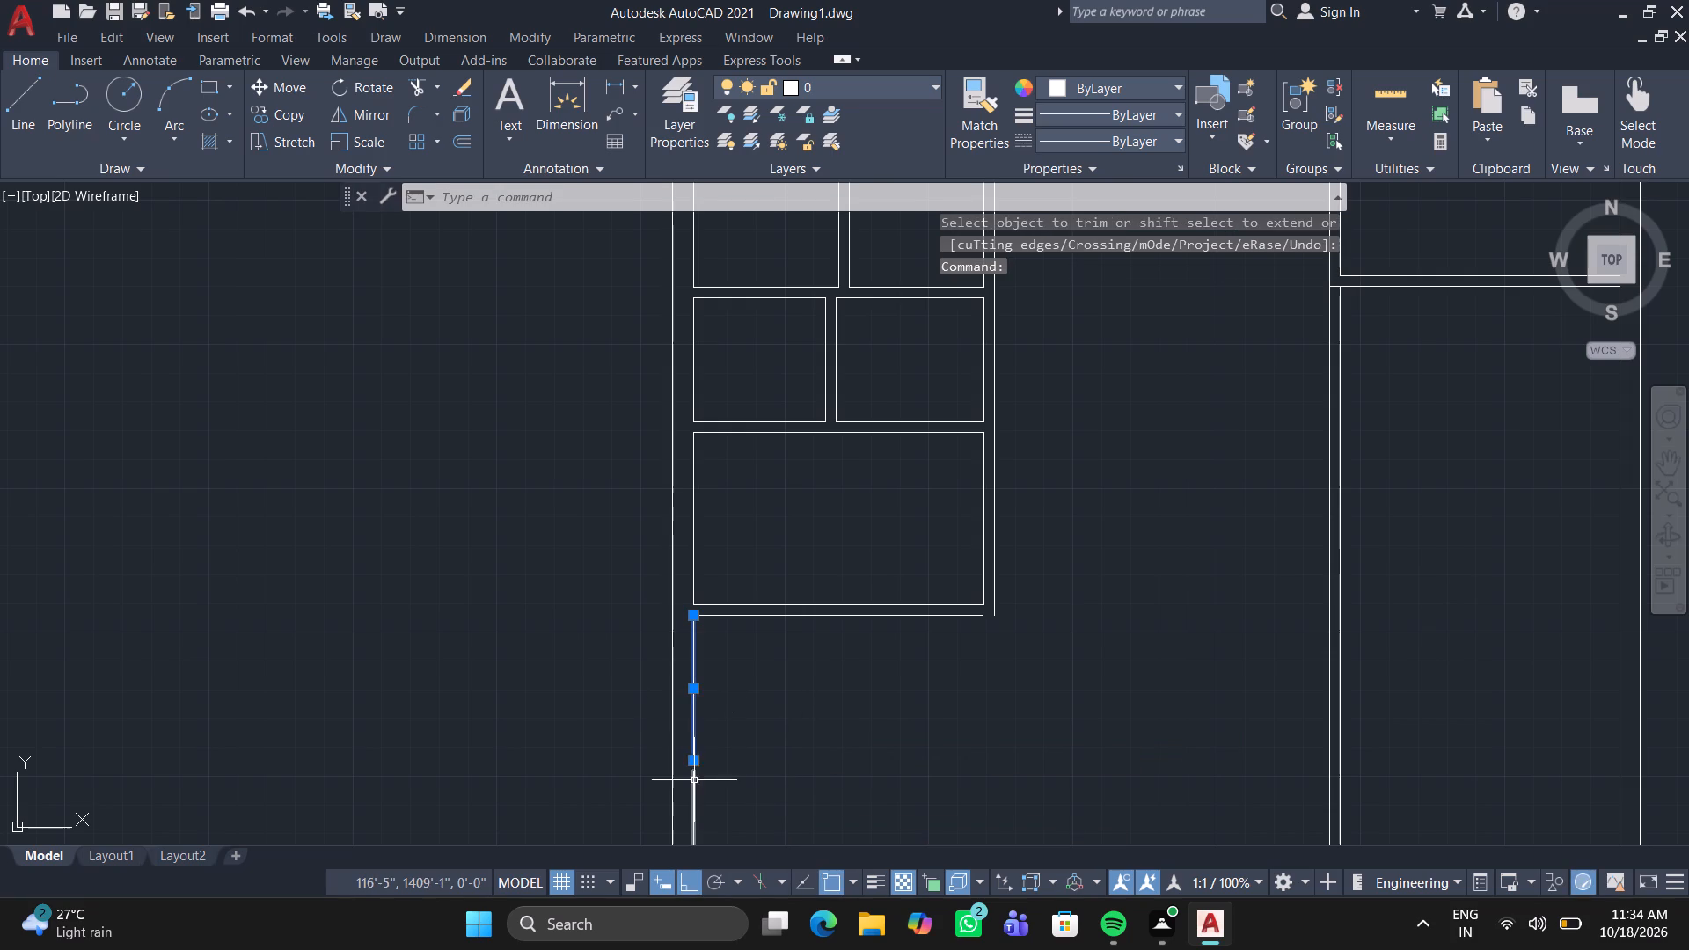
scroll(694, 782, "up", 4)
left_click(676, 656)
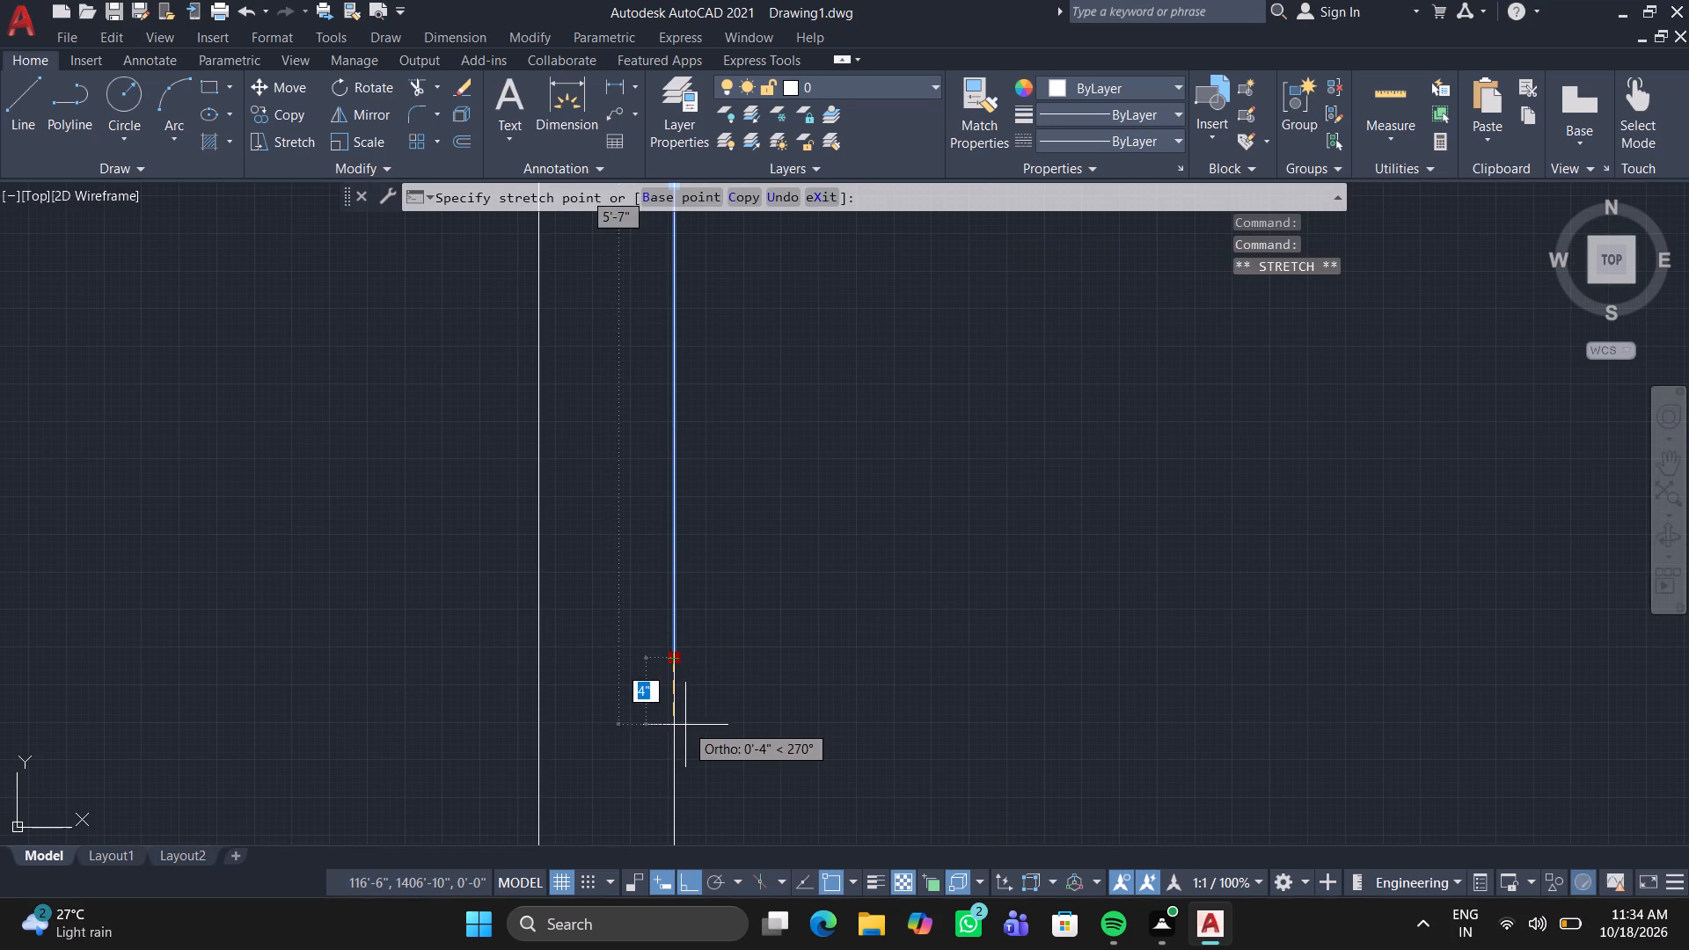
left_click(673, 756)
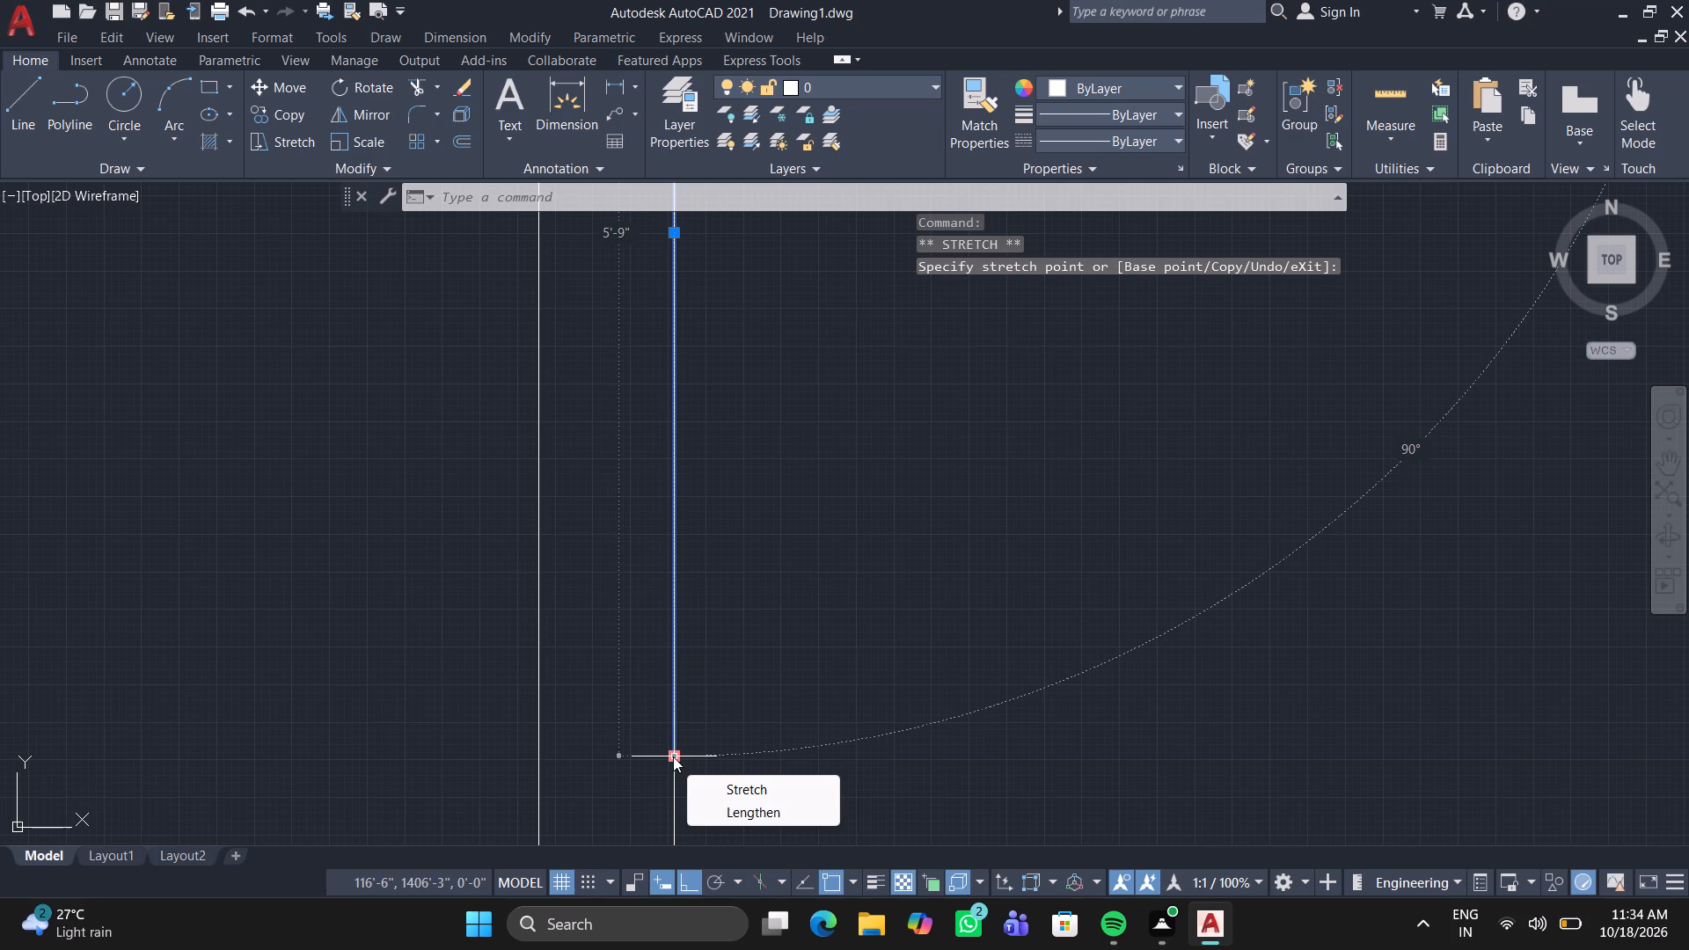
key("Escape")
key("Escape")
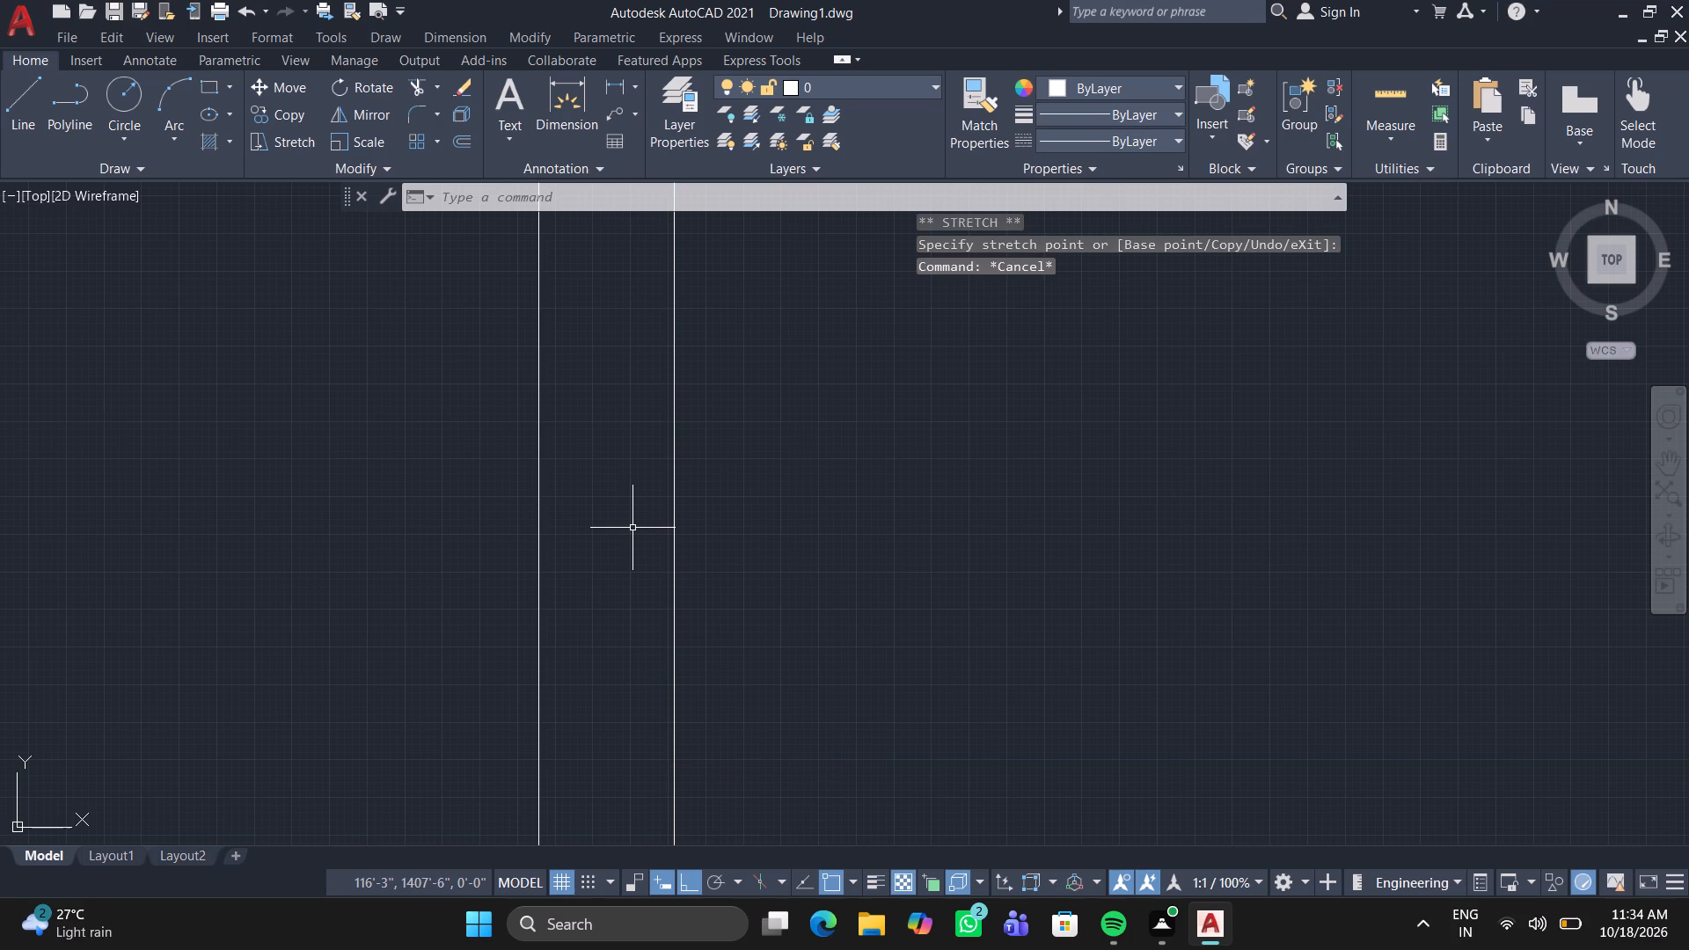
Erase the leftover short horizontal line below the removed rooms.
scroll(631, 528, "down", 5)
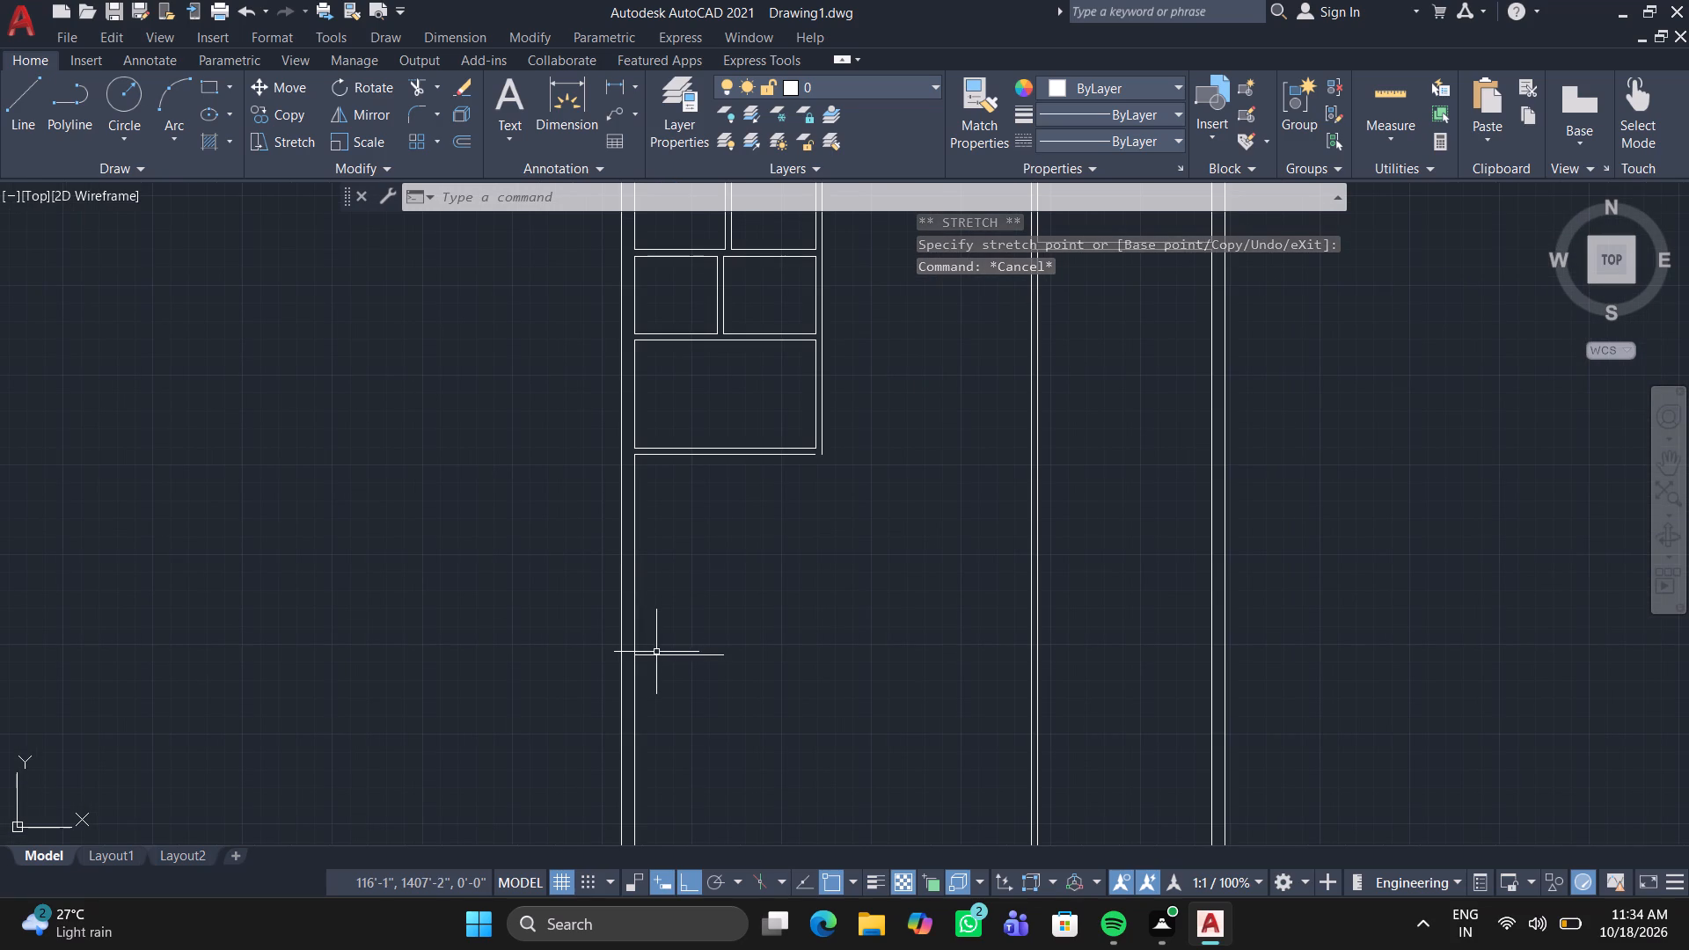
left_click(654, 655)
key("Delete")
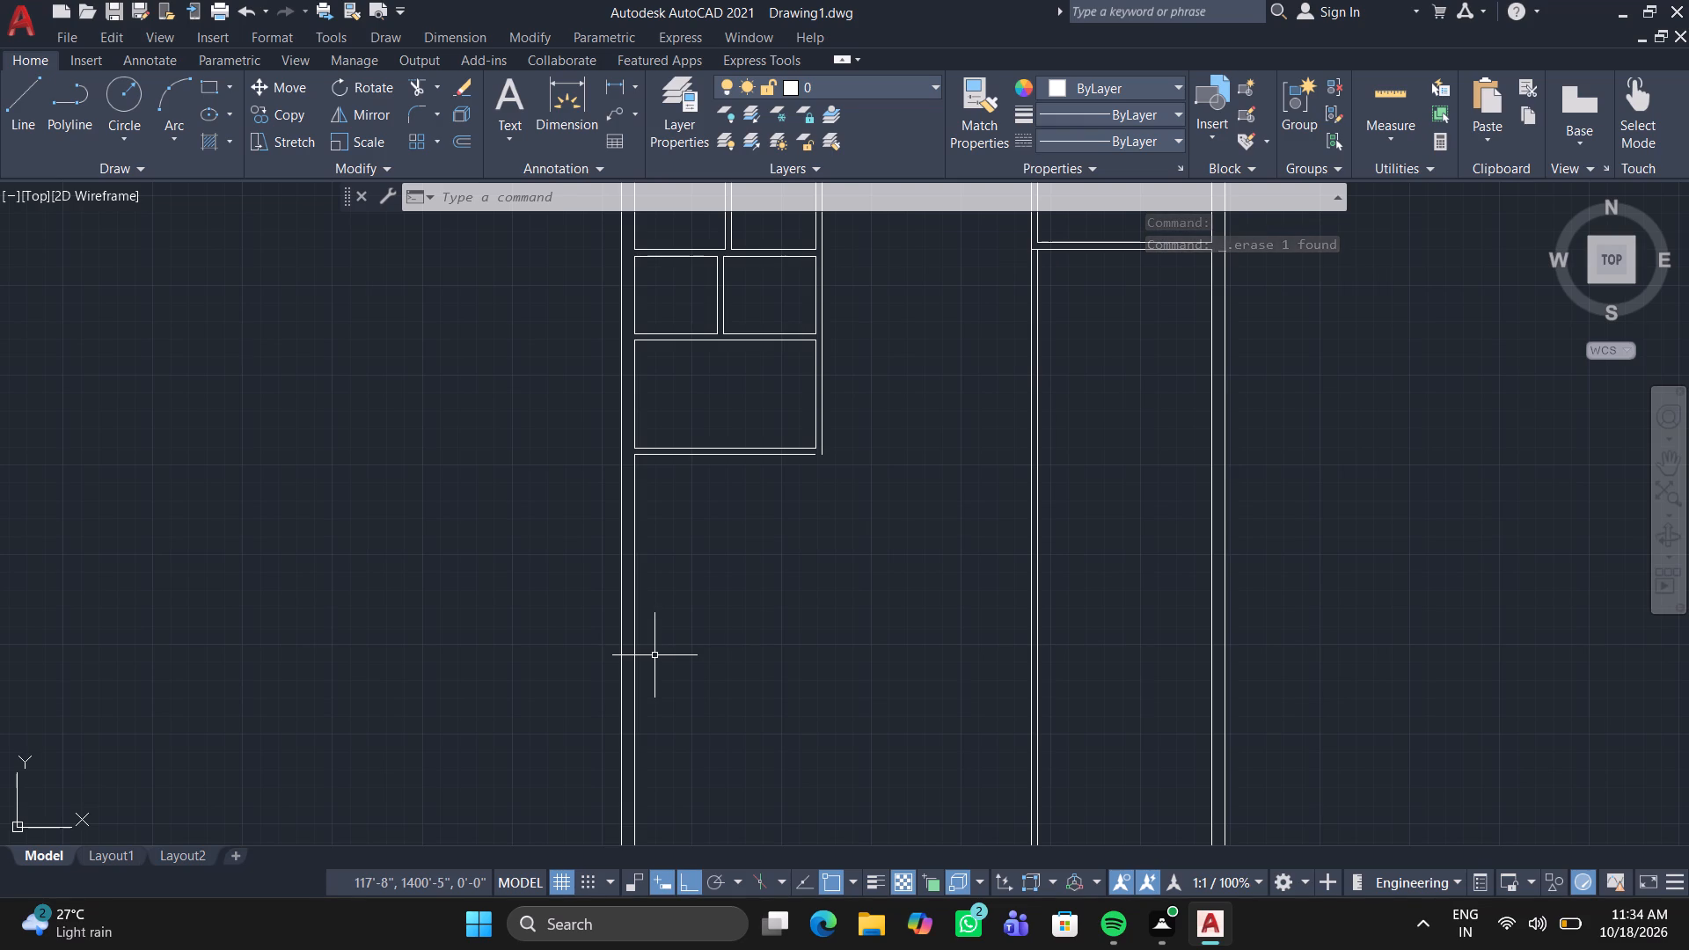
Offset the inner left wall line 10'6" to the right below the lowest room.
key("o")
key("Return")
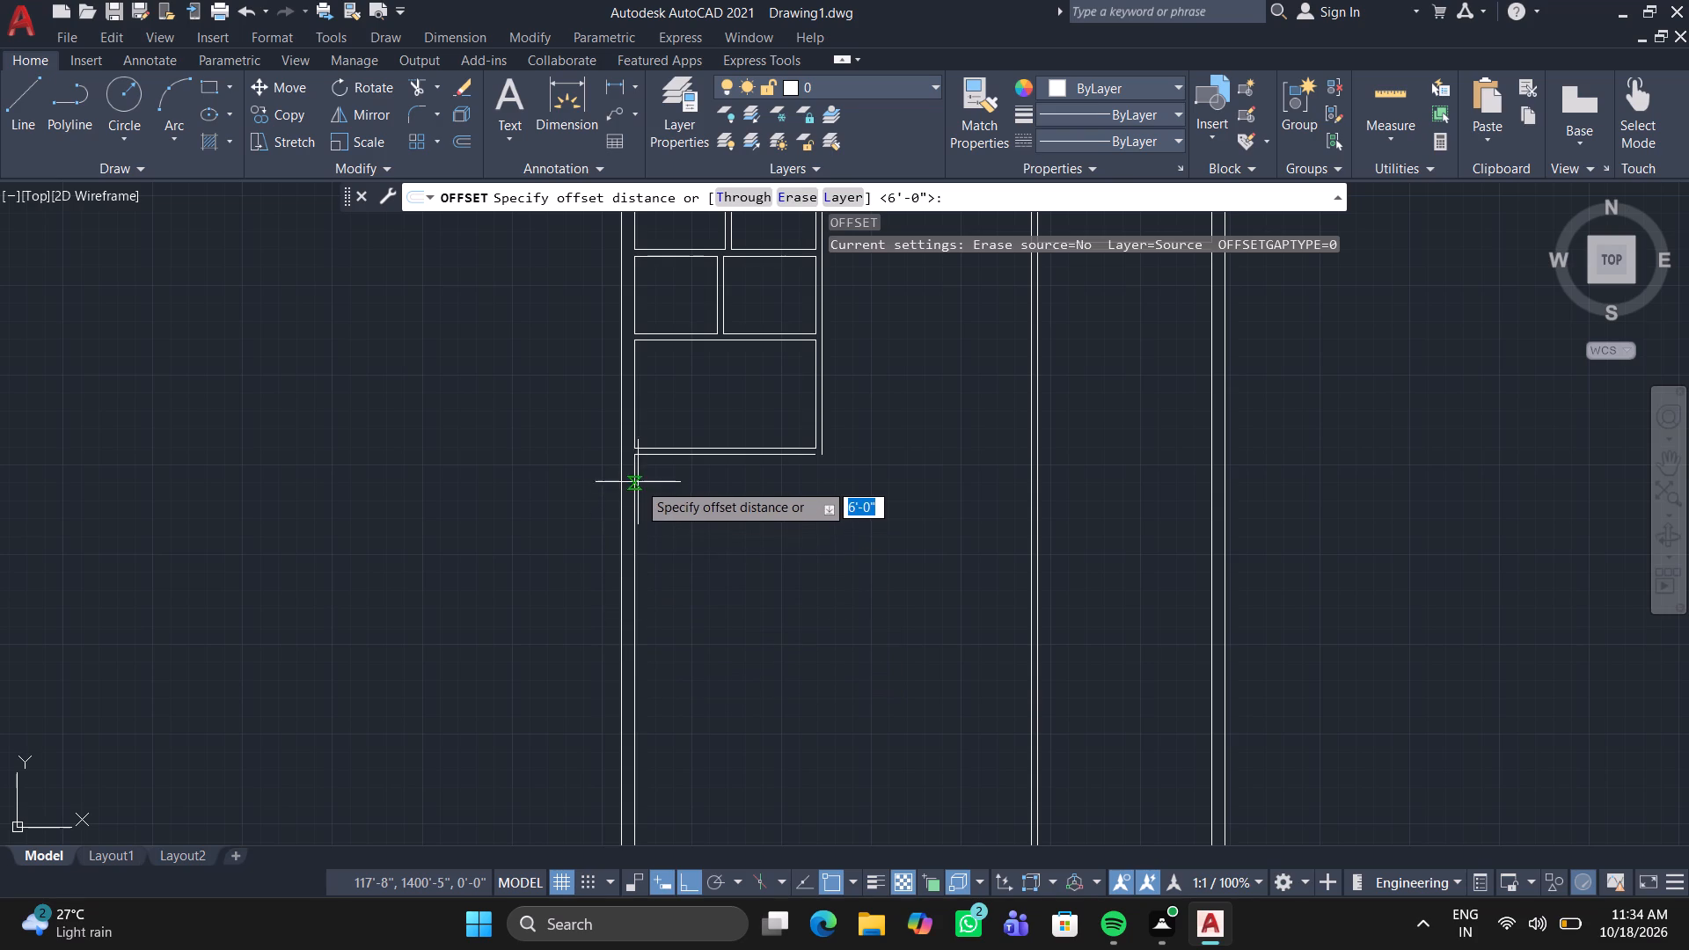
scroll(639, 479, "up", 3)
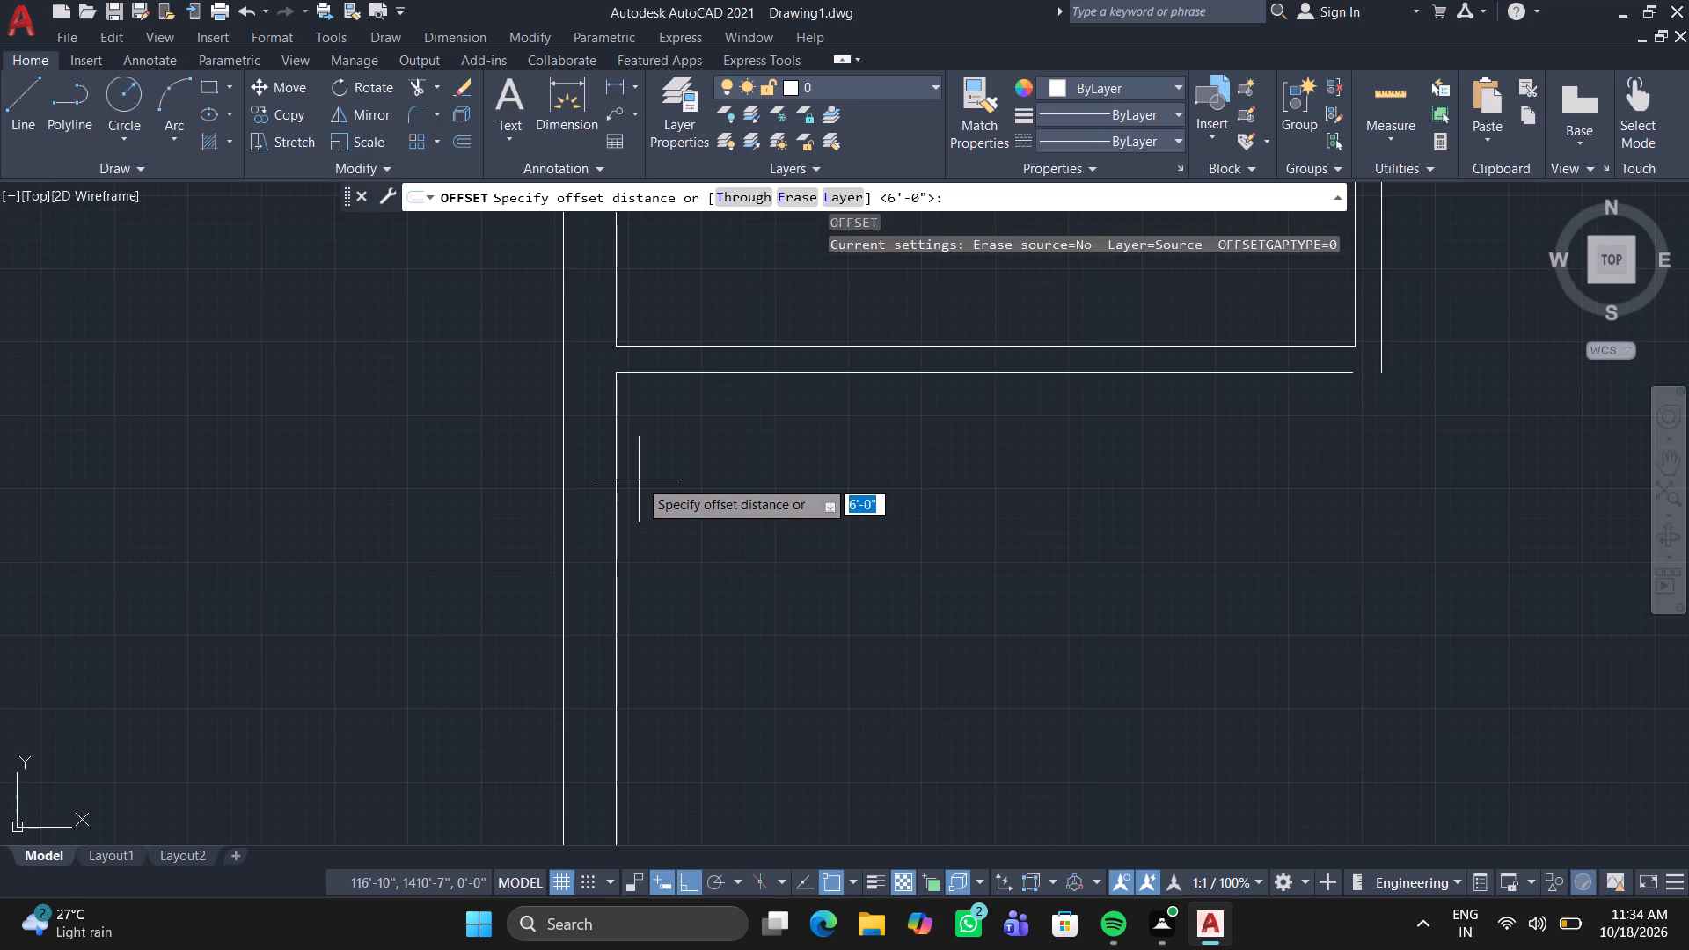
type("10'")
type("6\"")
key("Return")
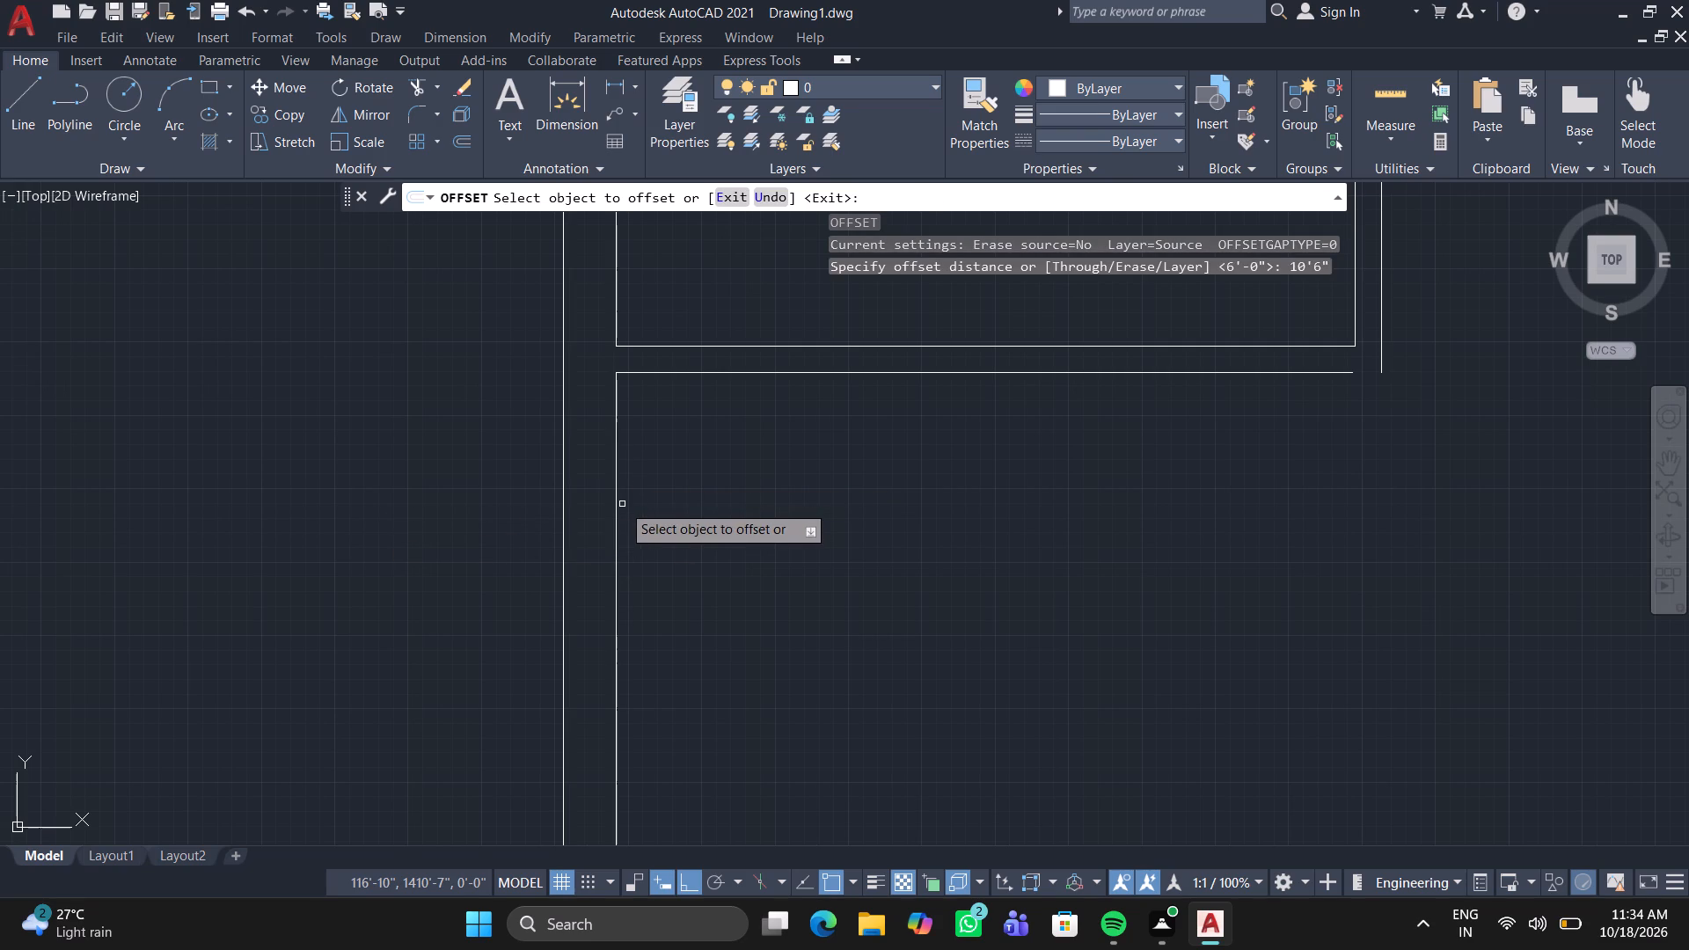
left_click(613, 503)
left_click(800, 533)
key("space")
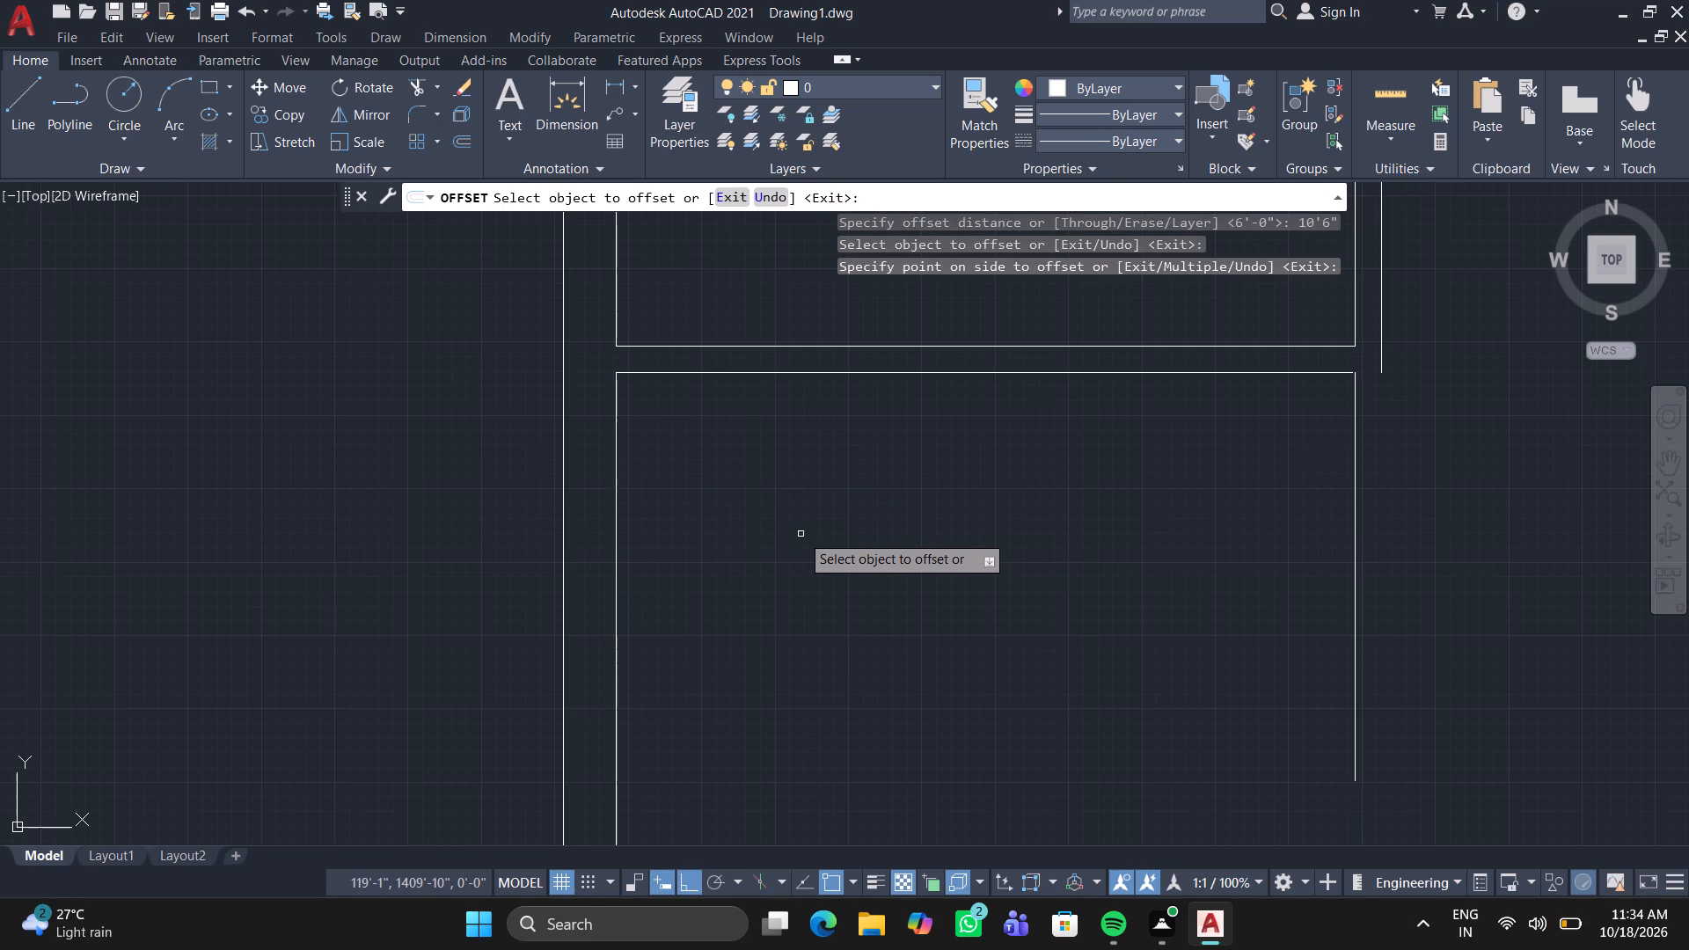
Offset the new vertical line 4.5" to the right to give the room's right wall its thickness.
key("space")
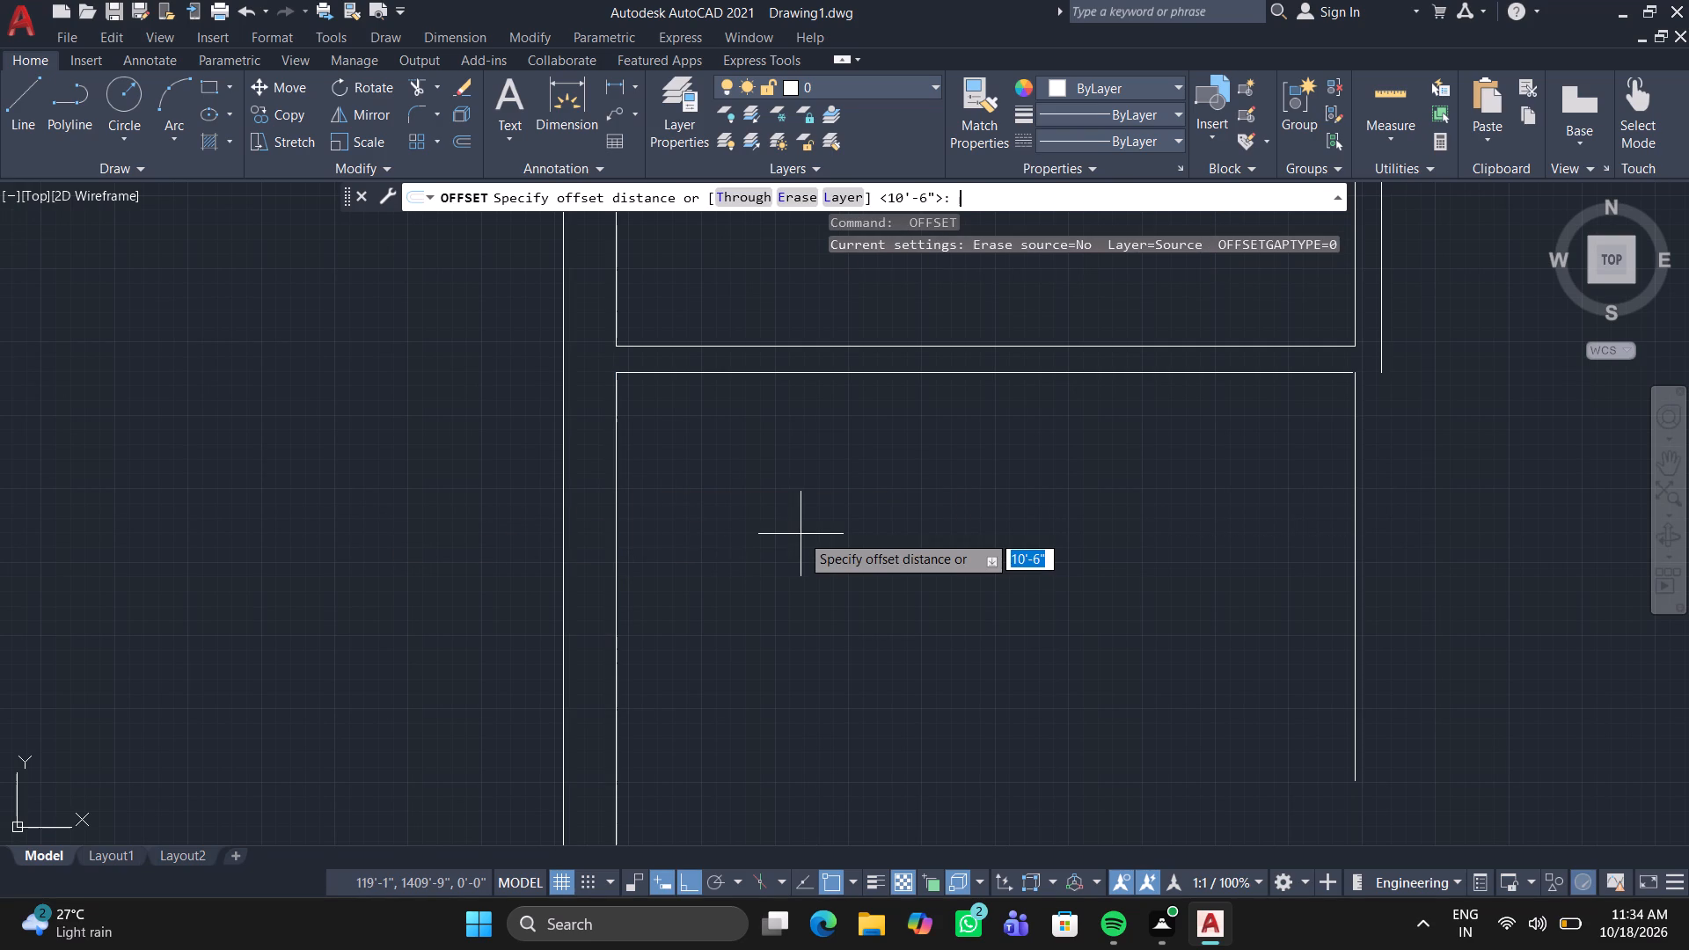
scroll(801, 534, "down", 3)
middle_click_drag(822, 605, 712, 485)
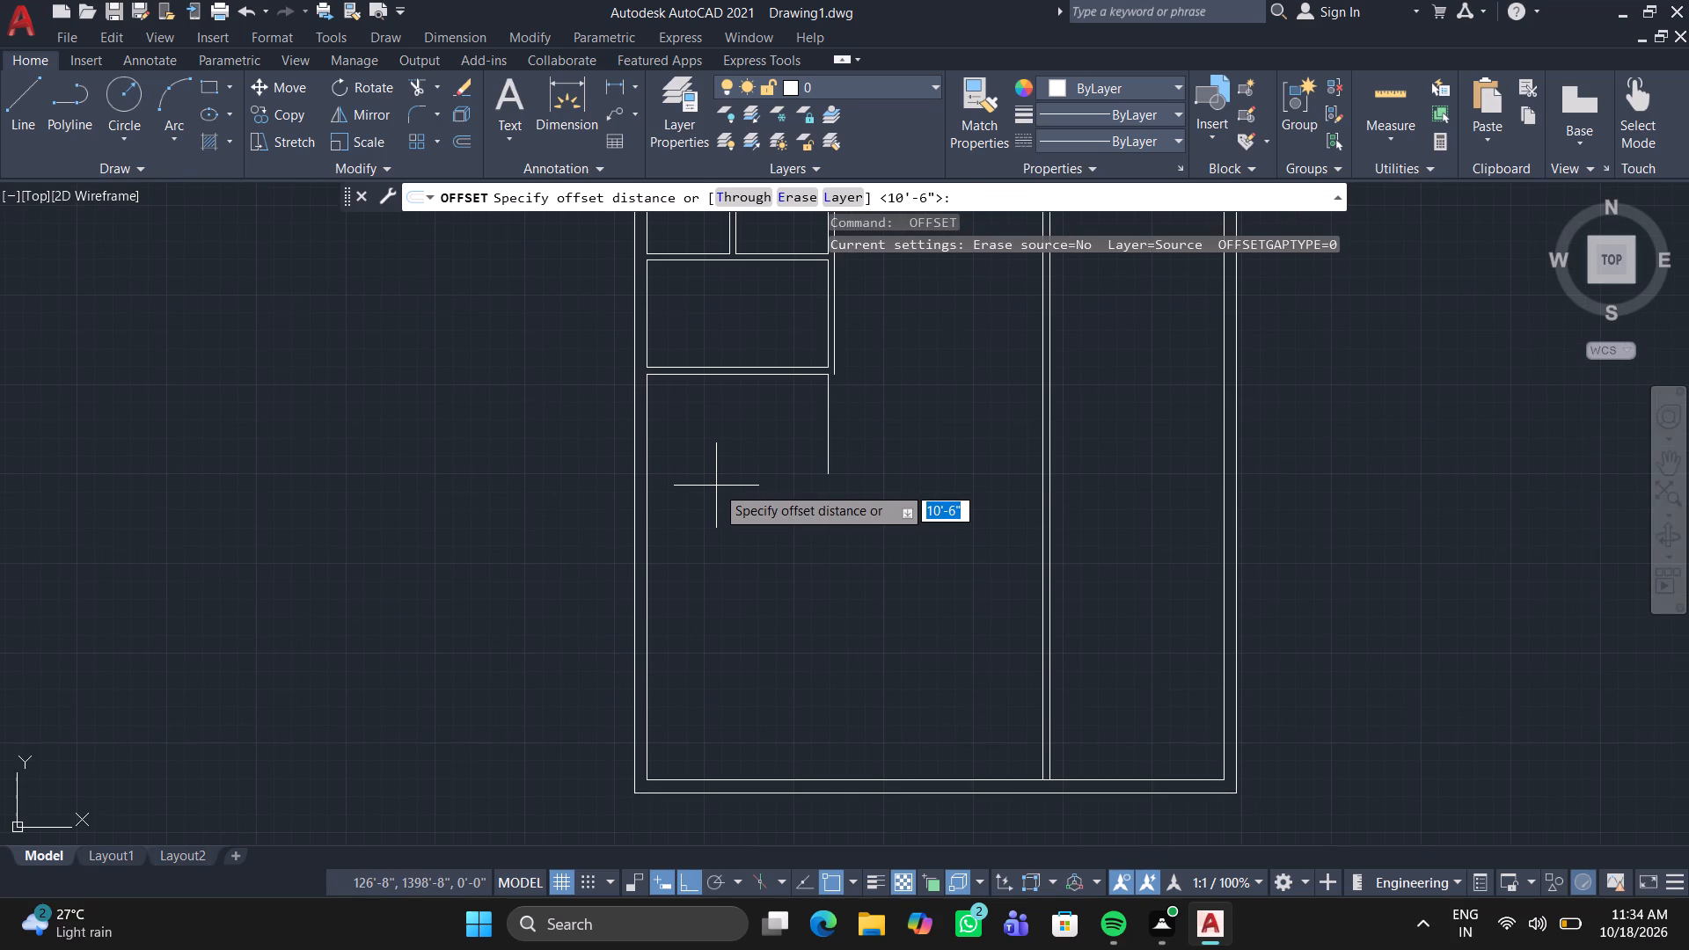
key("space")
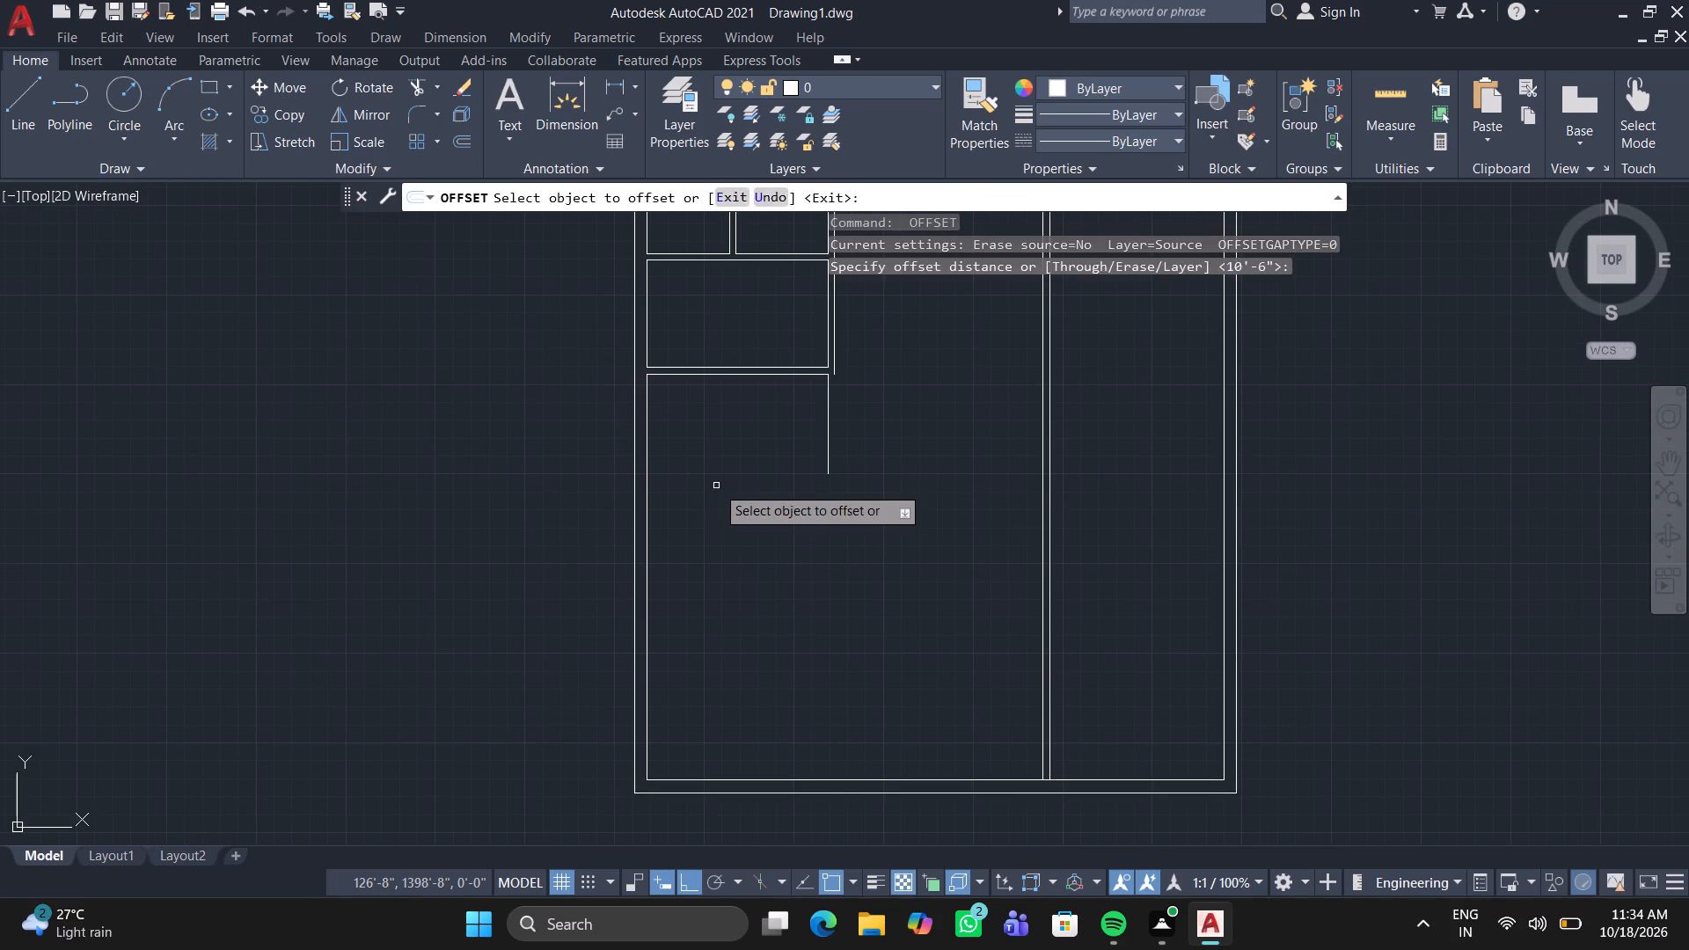
key("space")
key("space")
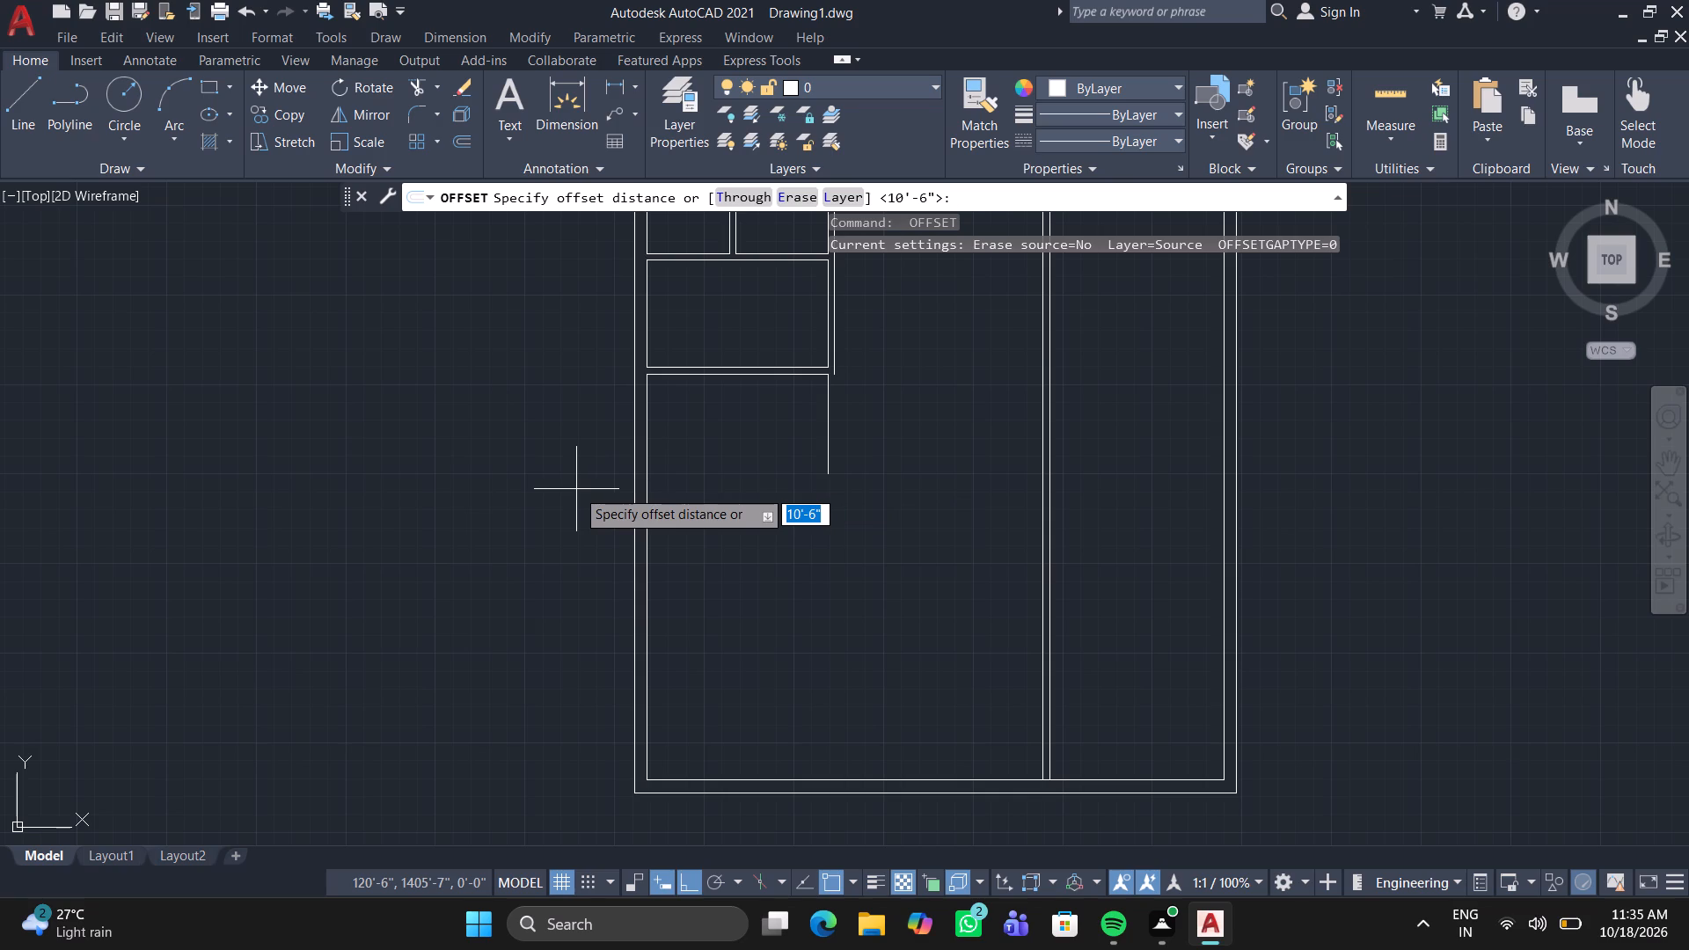
type("4.5\"")
key("Return")
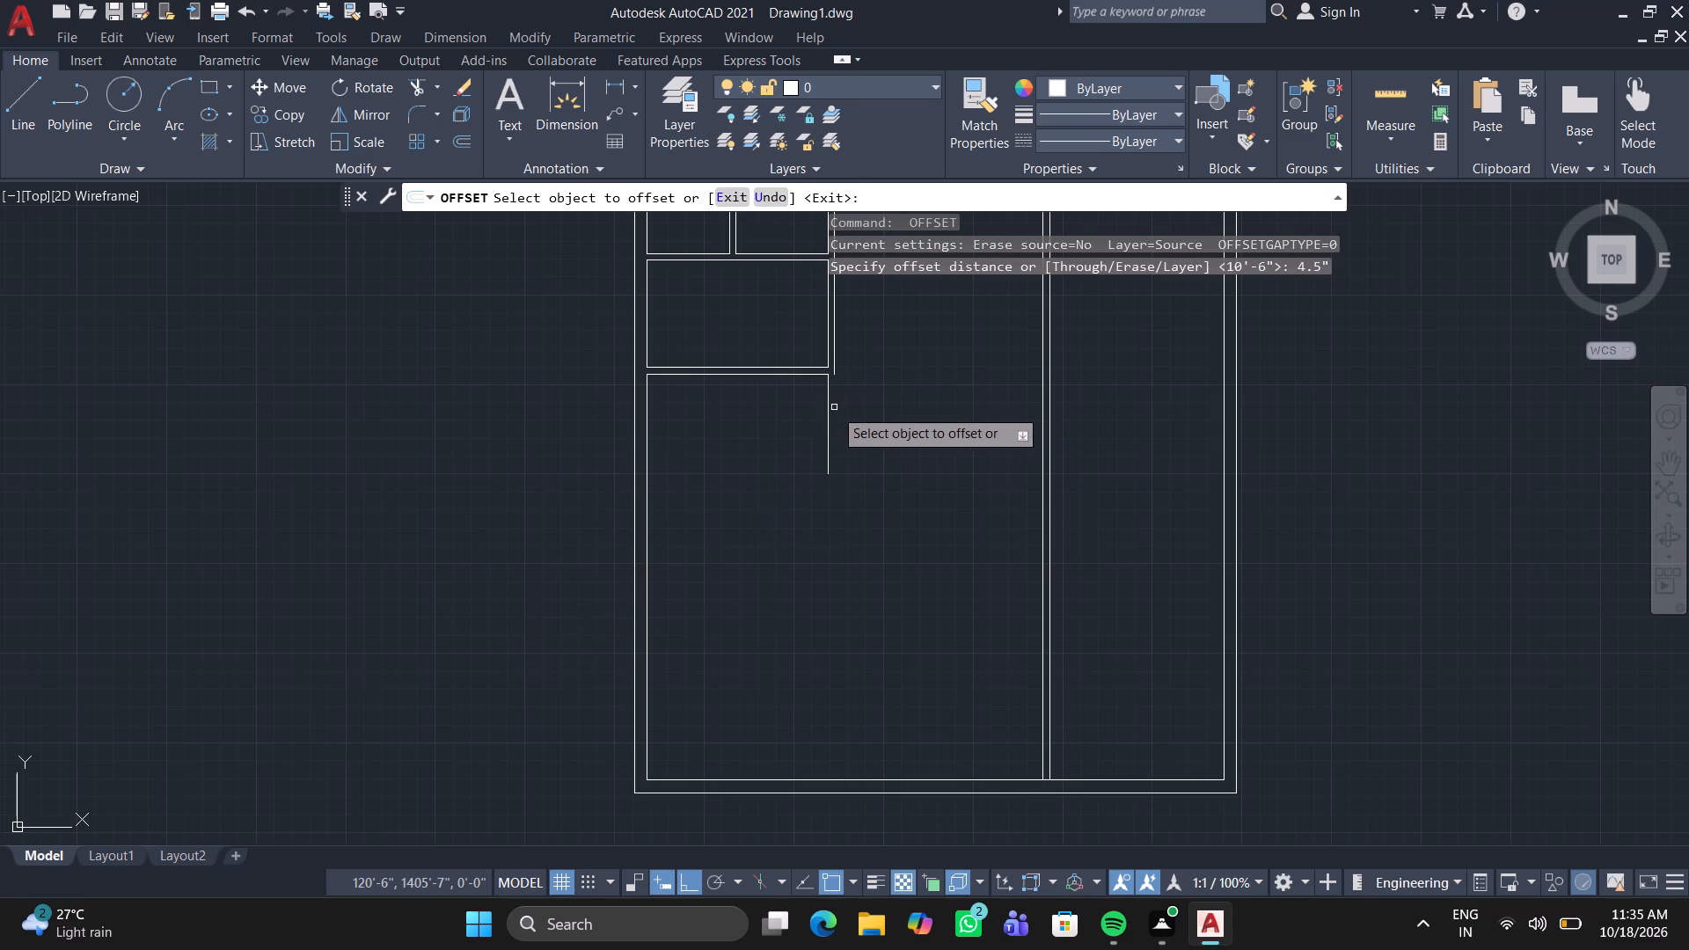
left_click(825, 416)
left_click(854, 413)
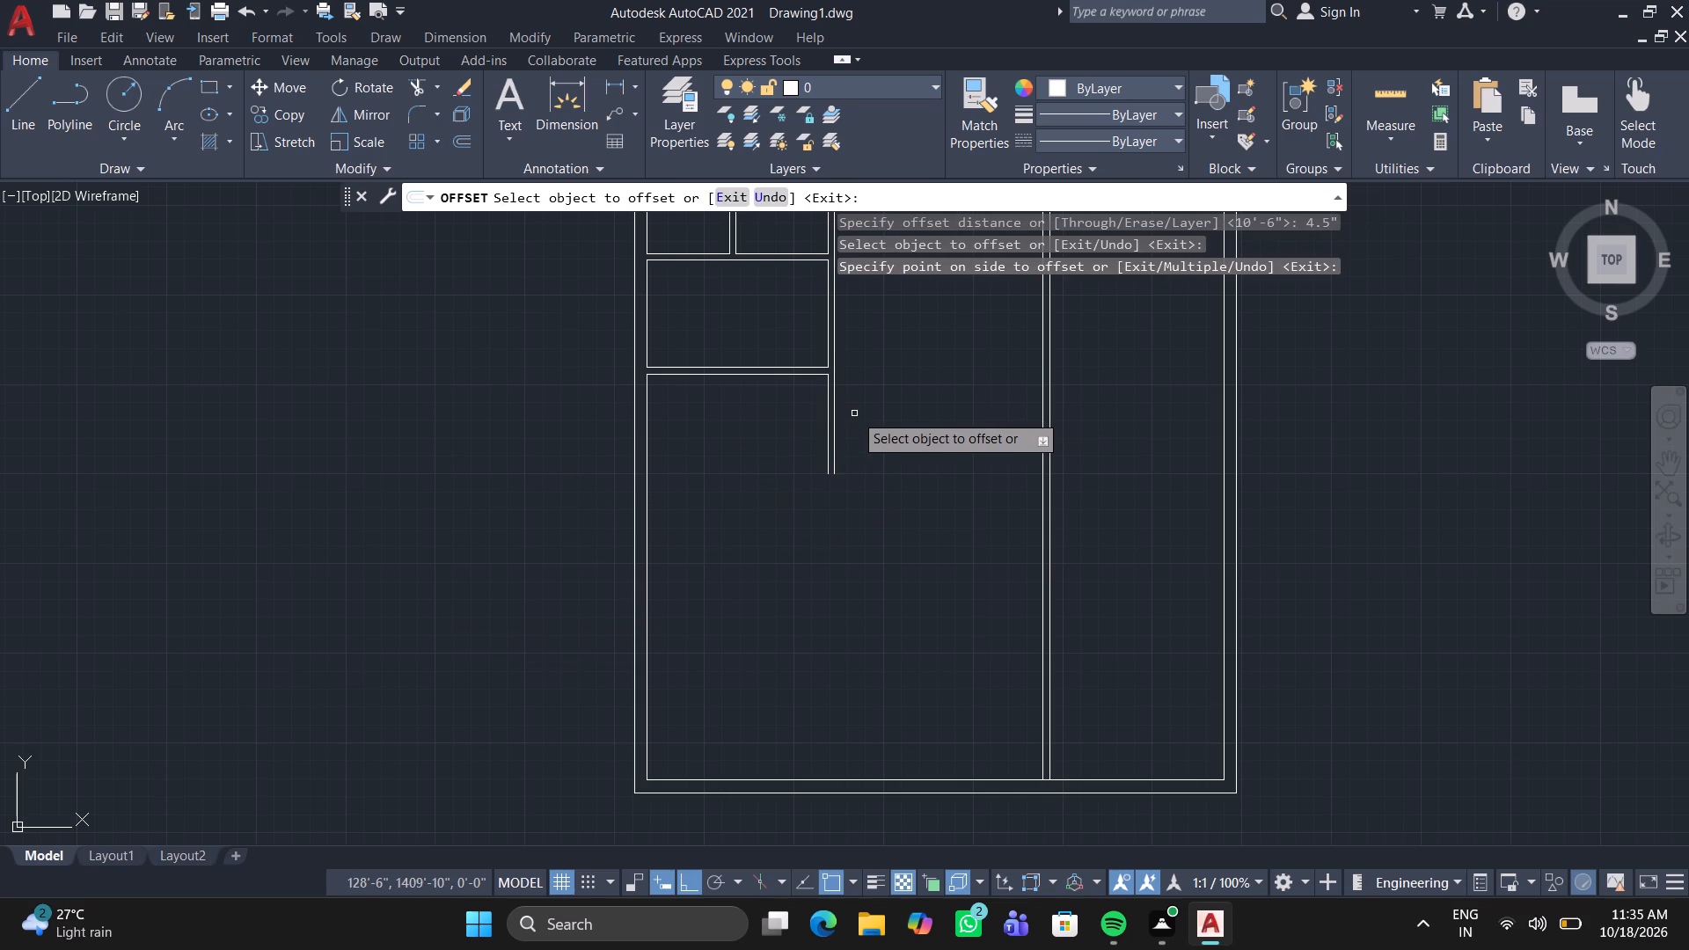
Offset the horizontal wall line at the top of the lowest left room 13' downward.
key("space")
key("space")
type("13'")
key("Return")
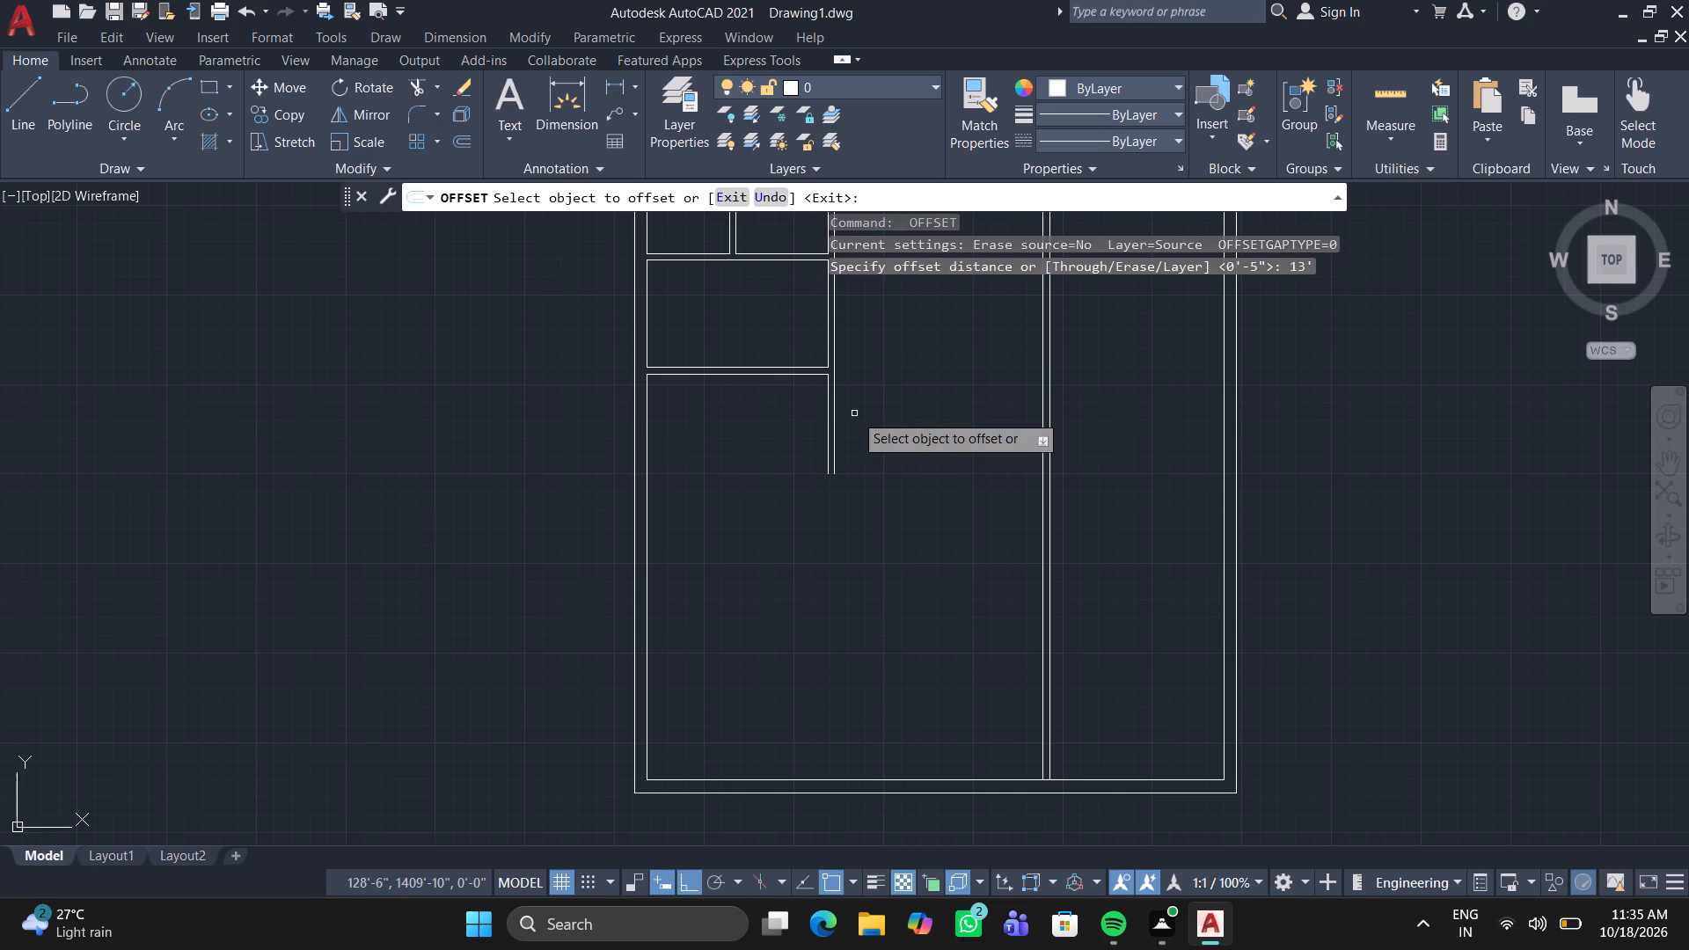
left_click(768, 375)
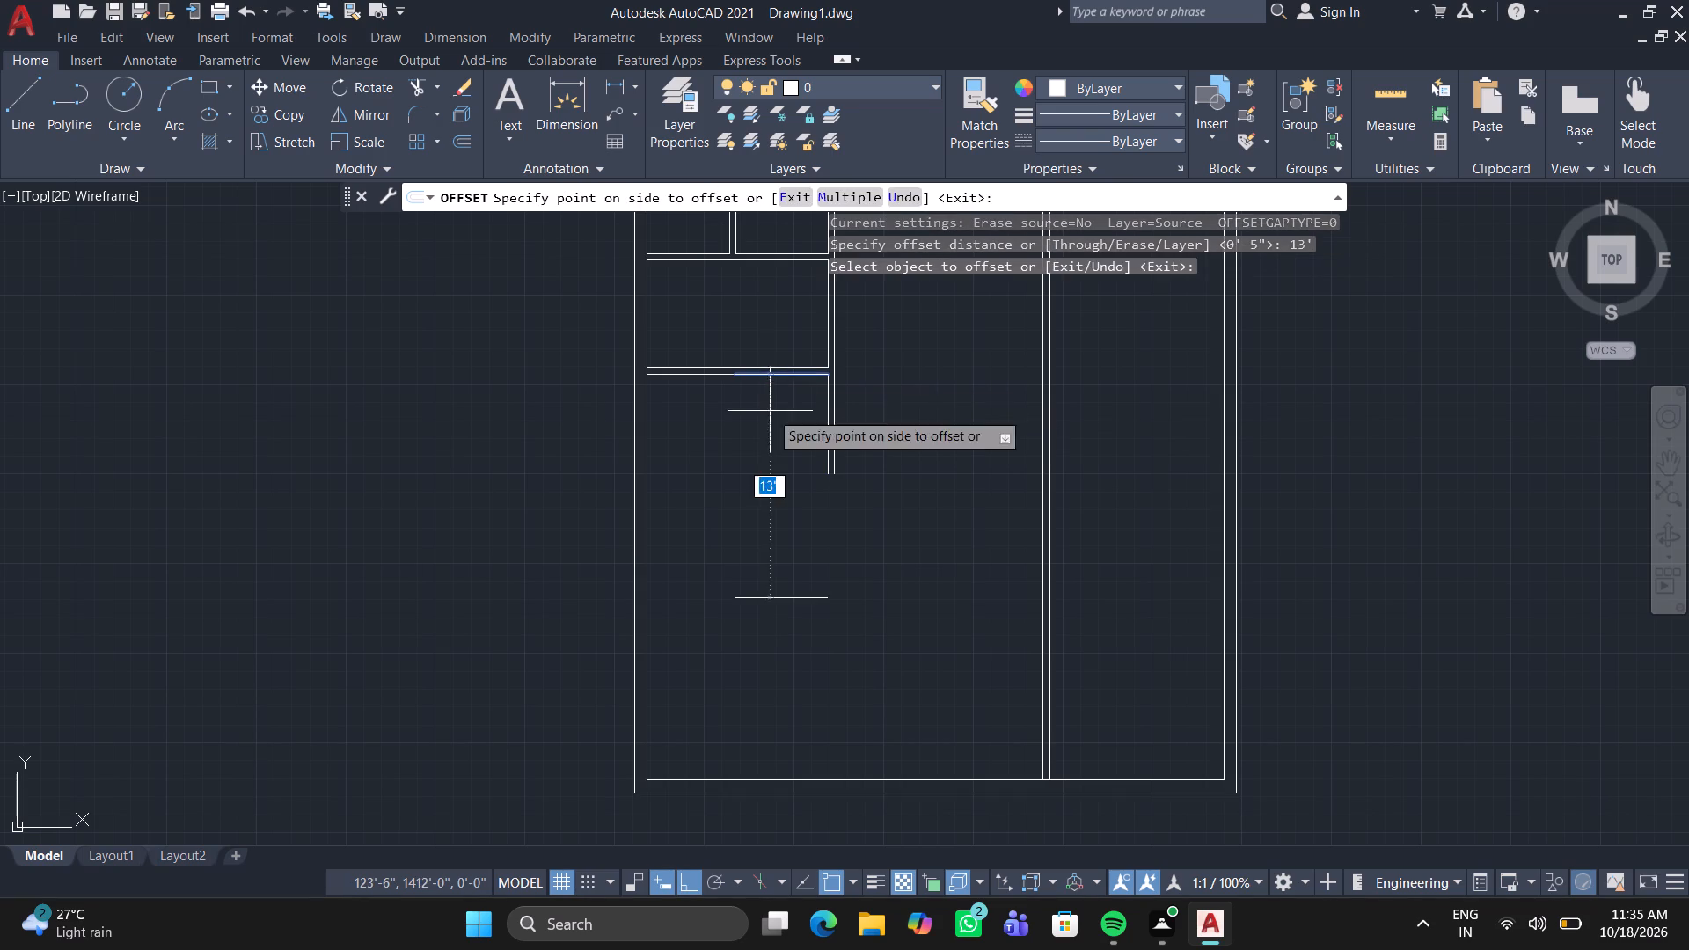
left_click(764, 433)
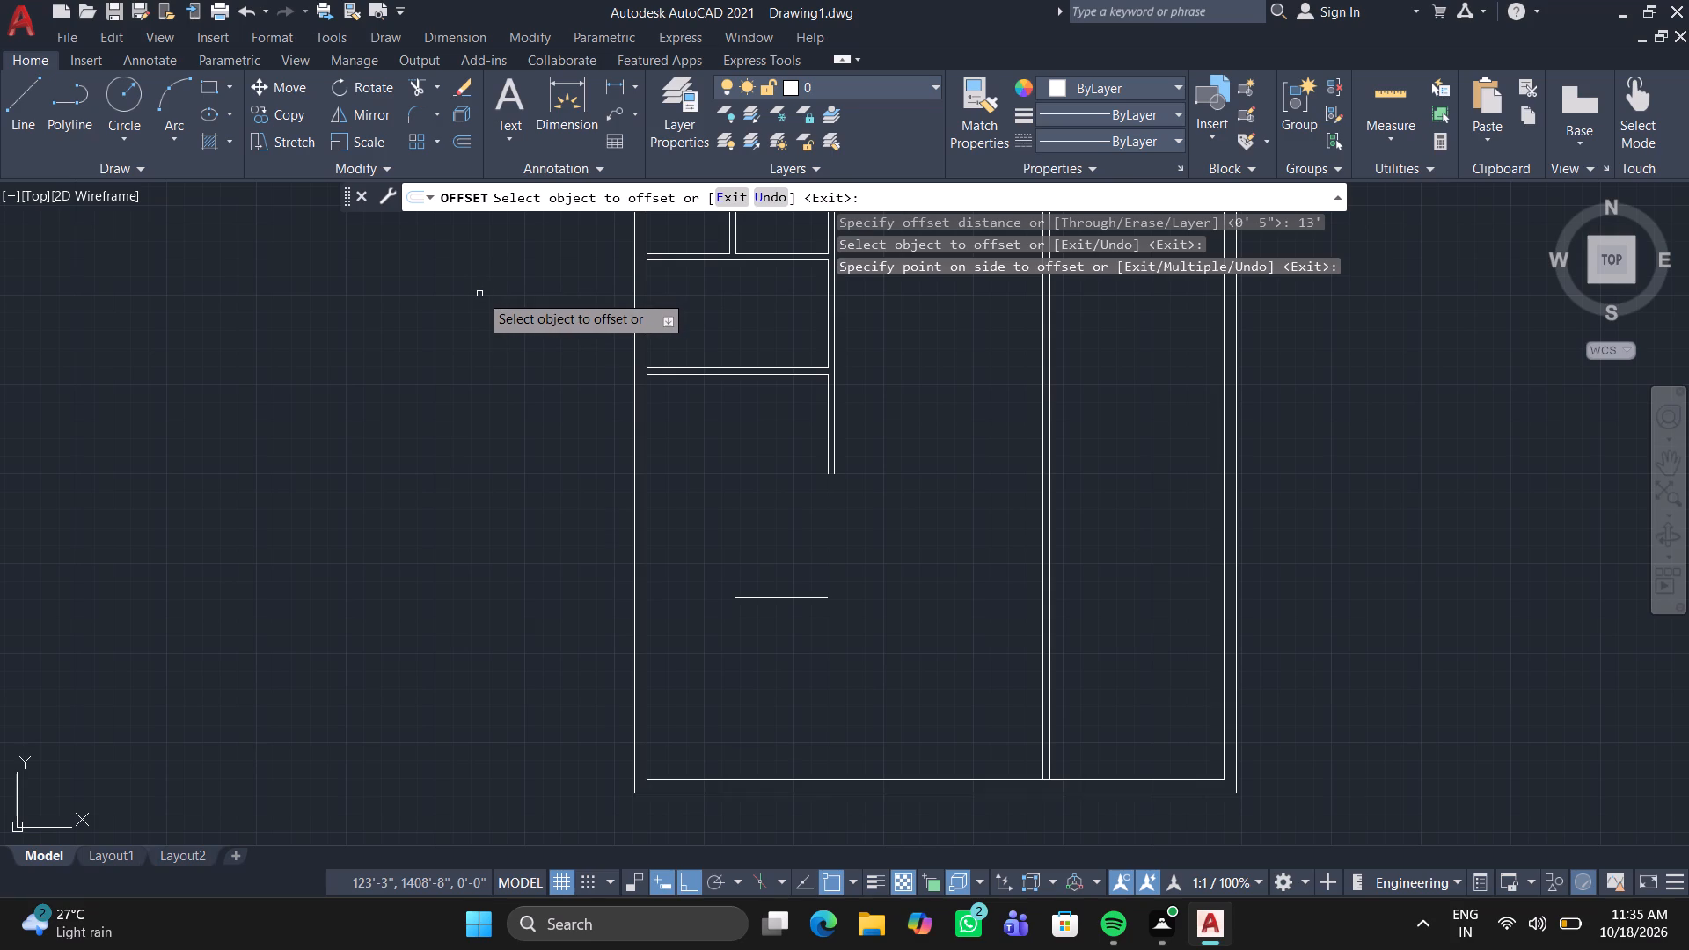
key("Escape")
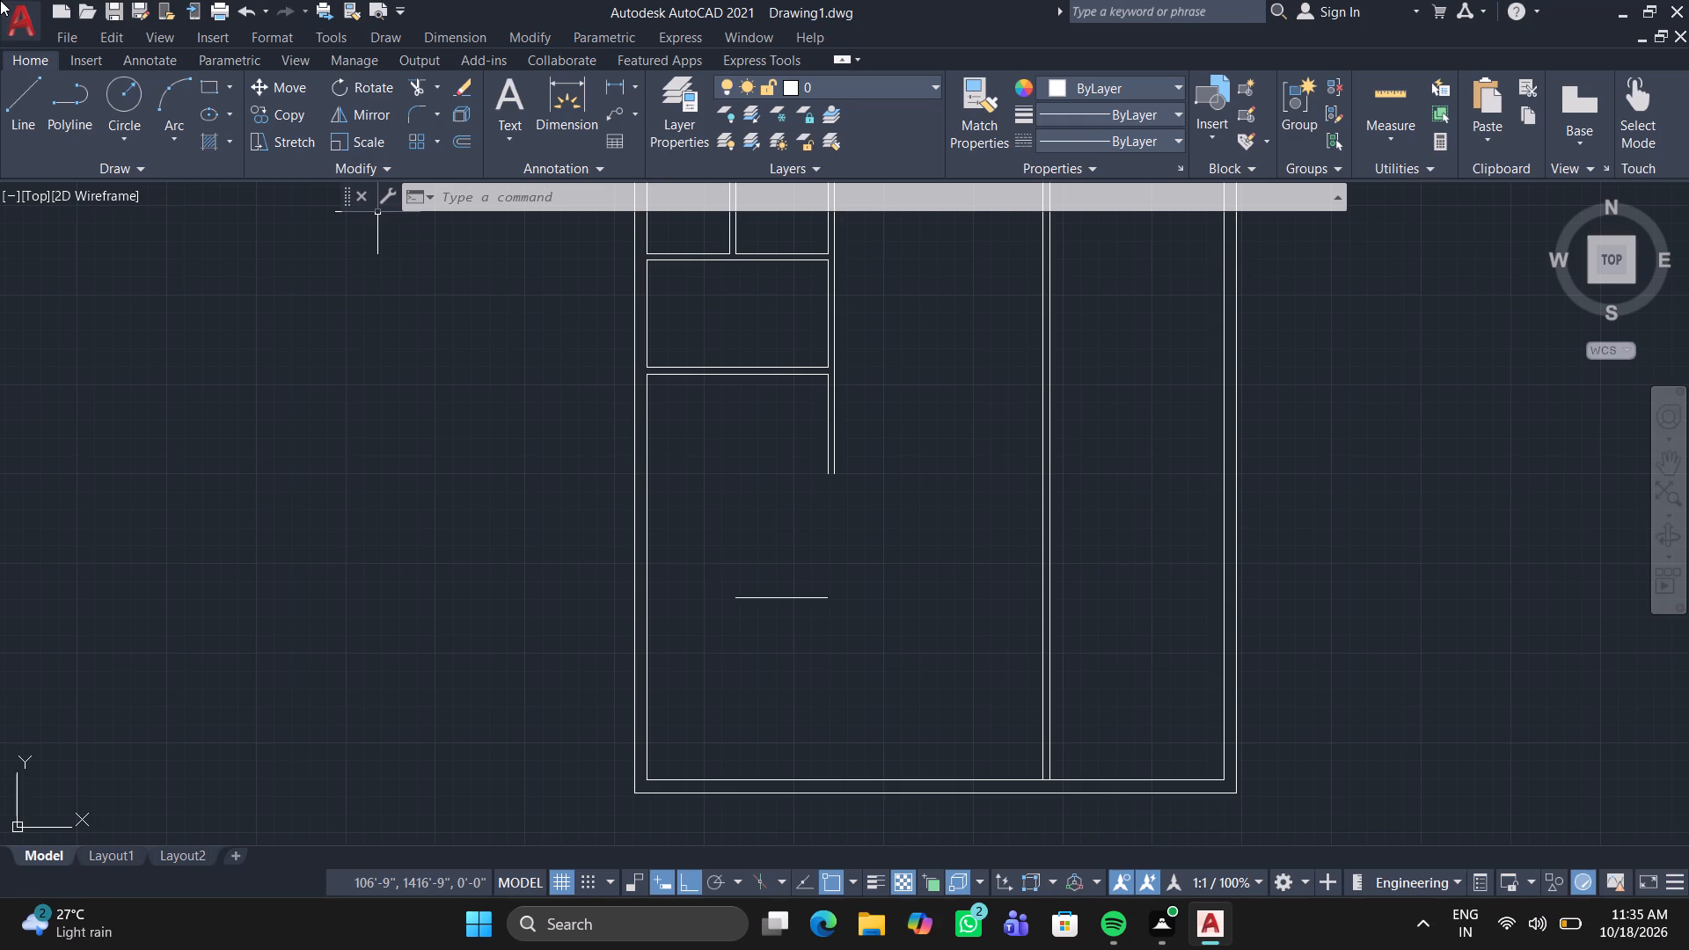
Draw a horizontal line from the left end of the new offset line to the outer line of the left wall.
scroll(880, 596, "up", 1)
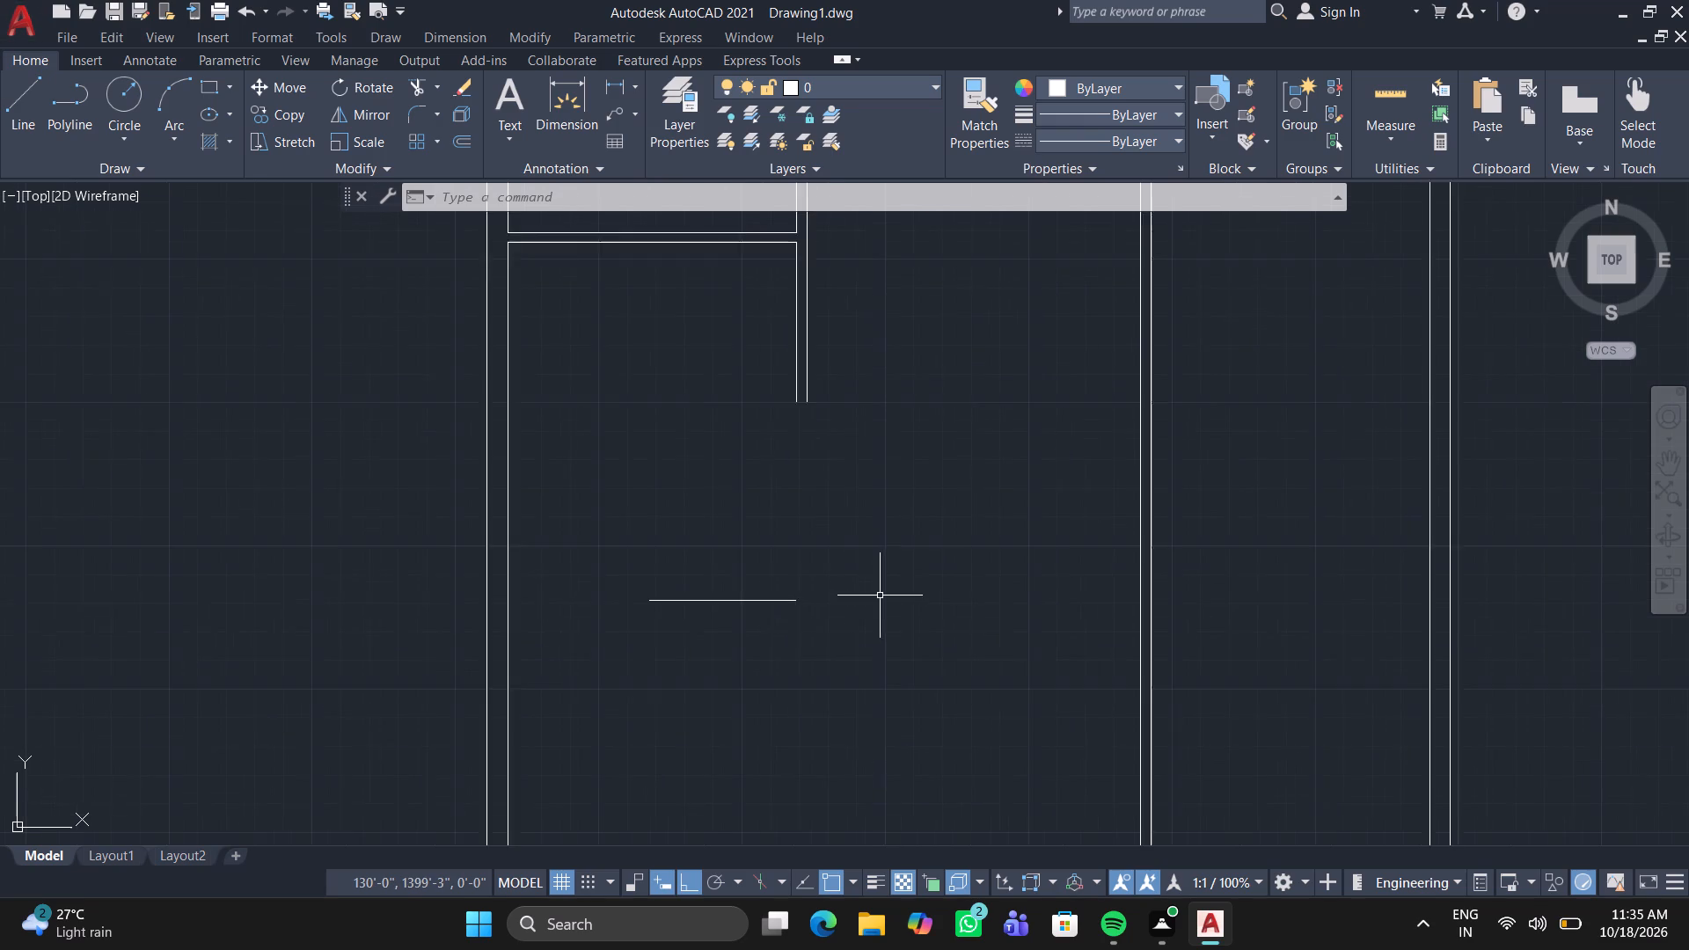
scroll(880, 596, "up", 1)
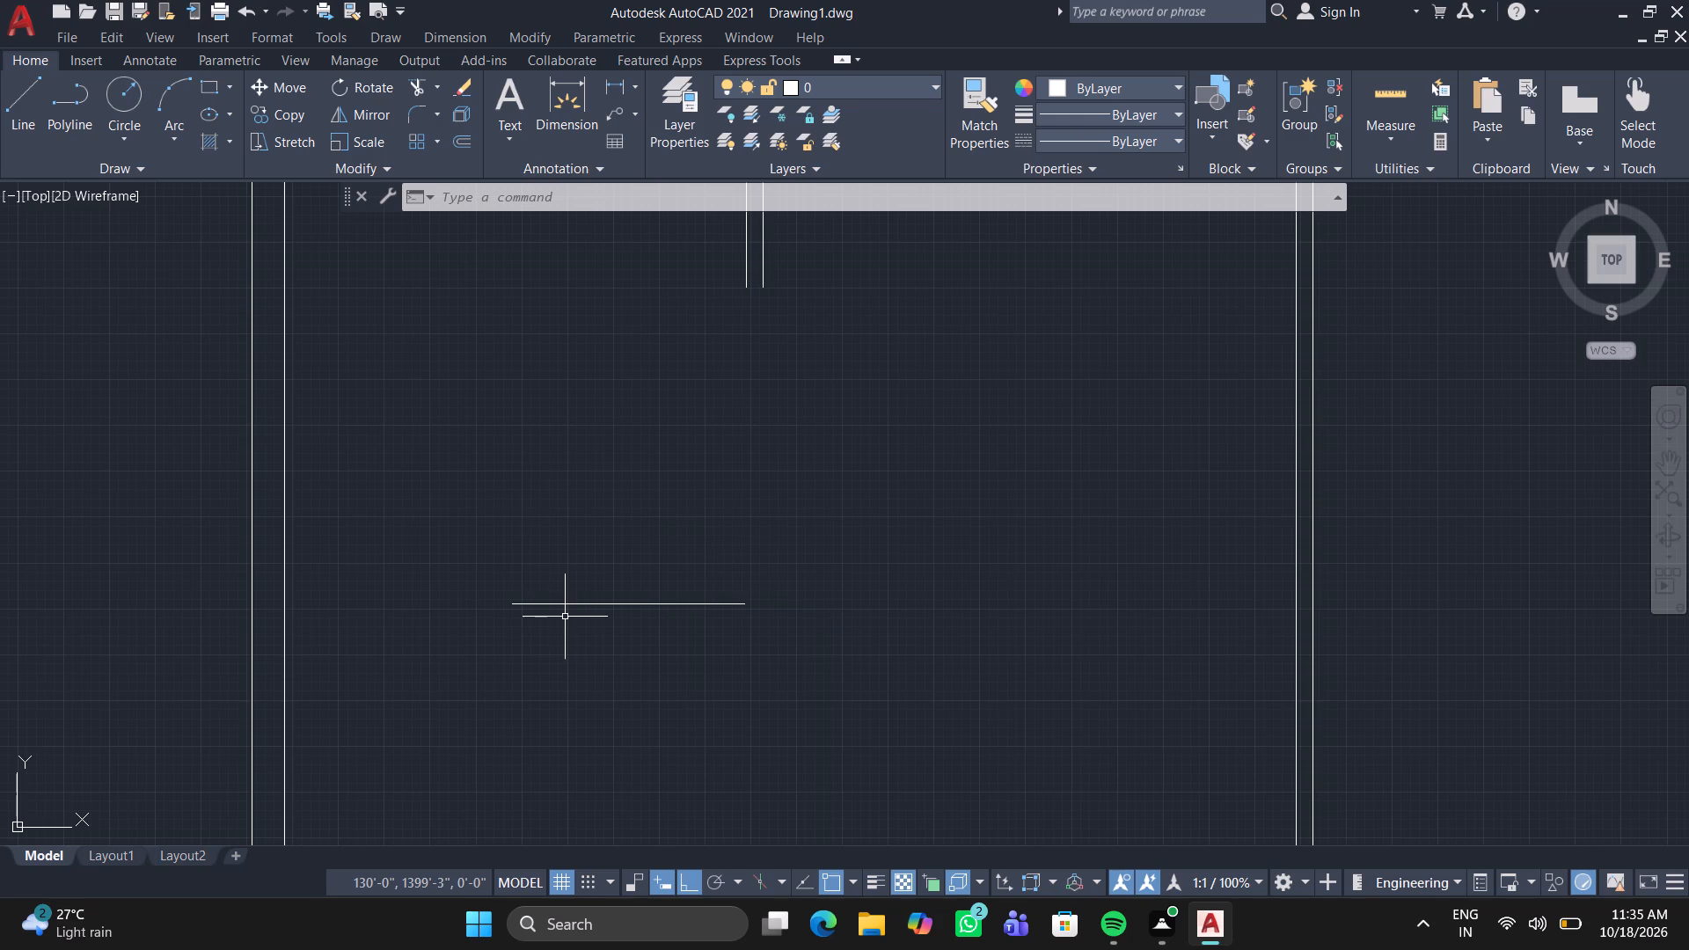
key("l")
key("Return")
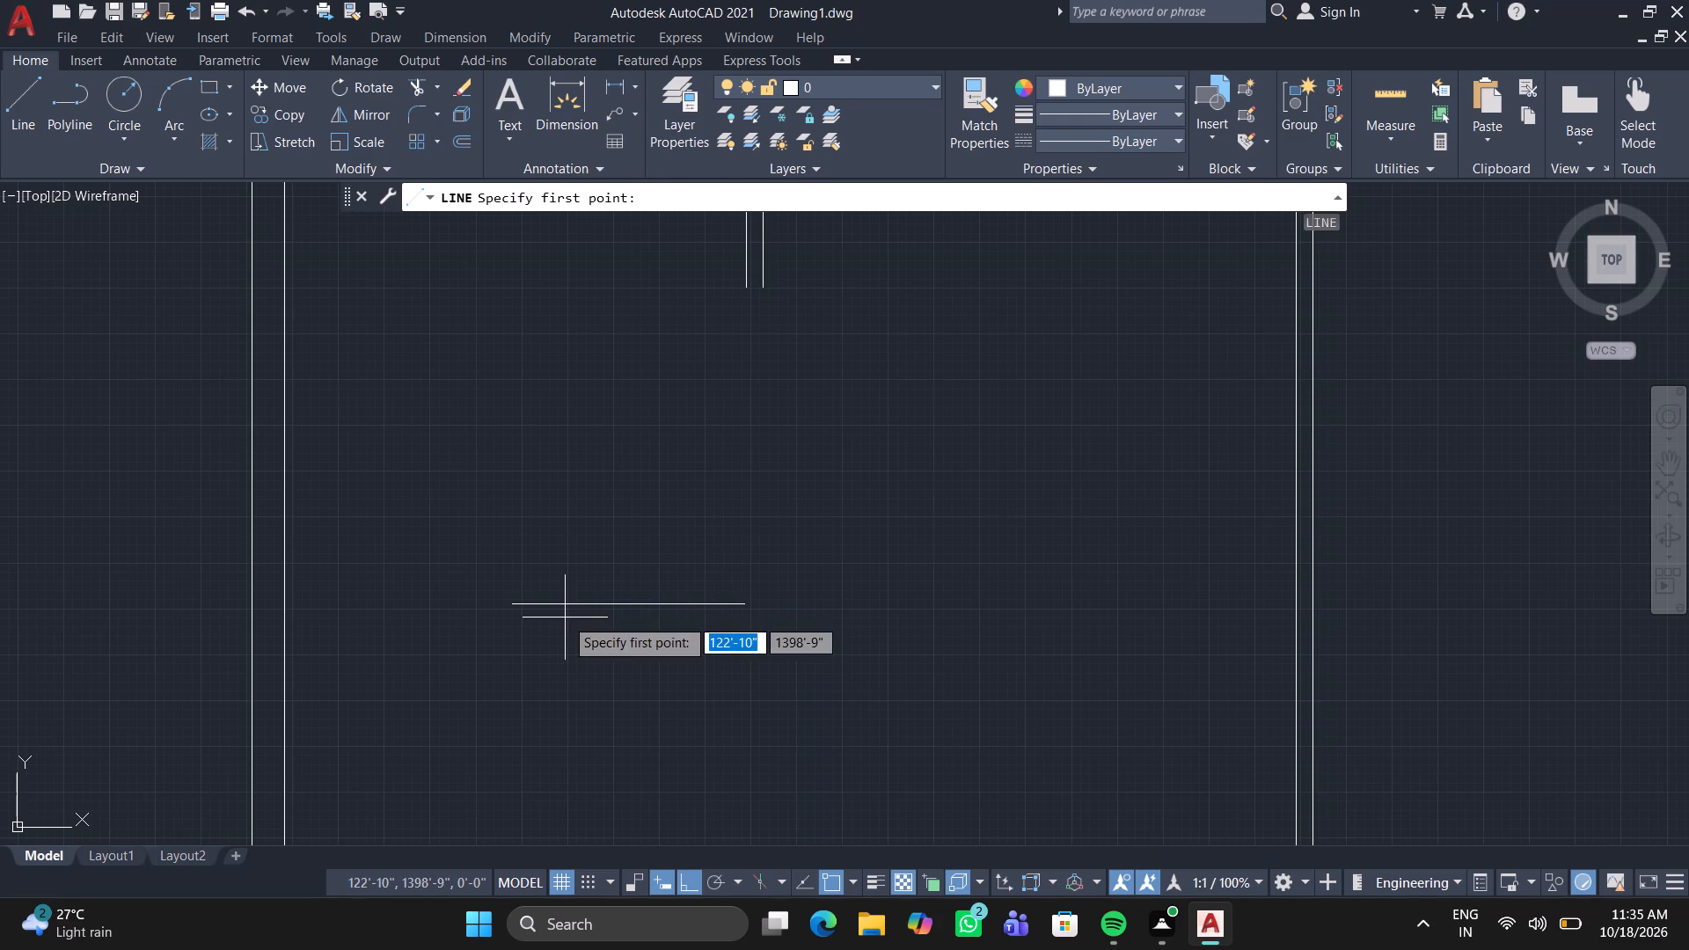
left_click(513, 602)
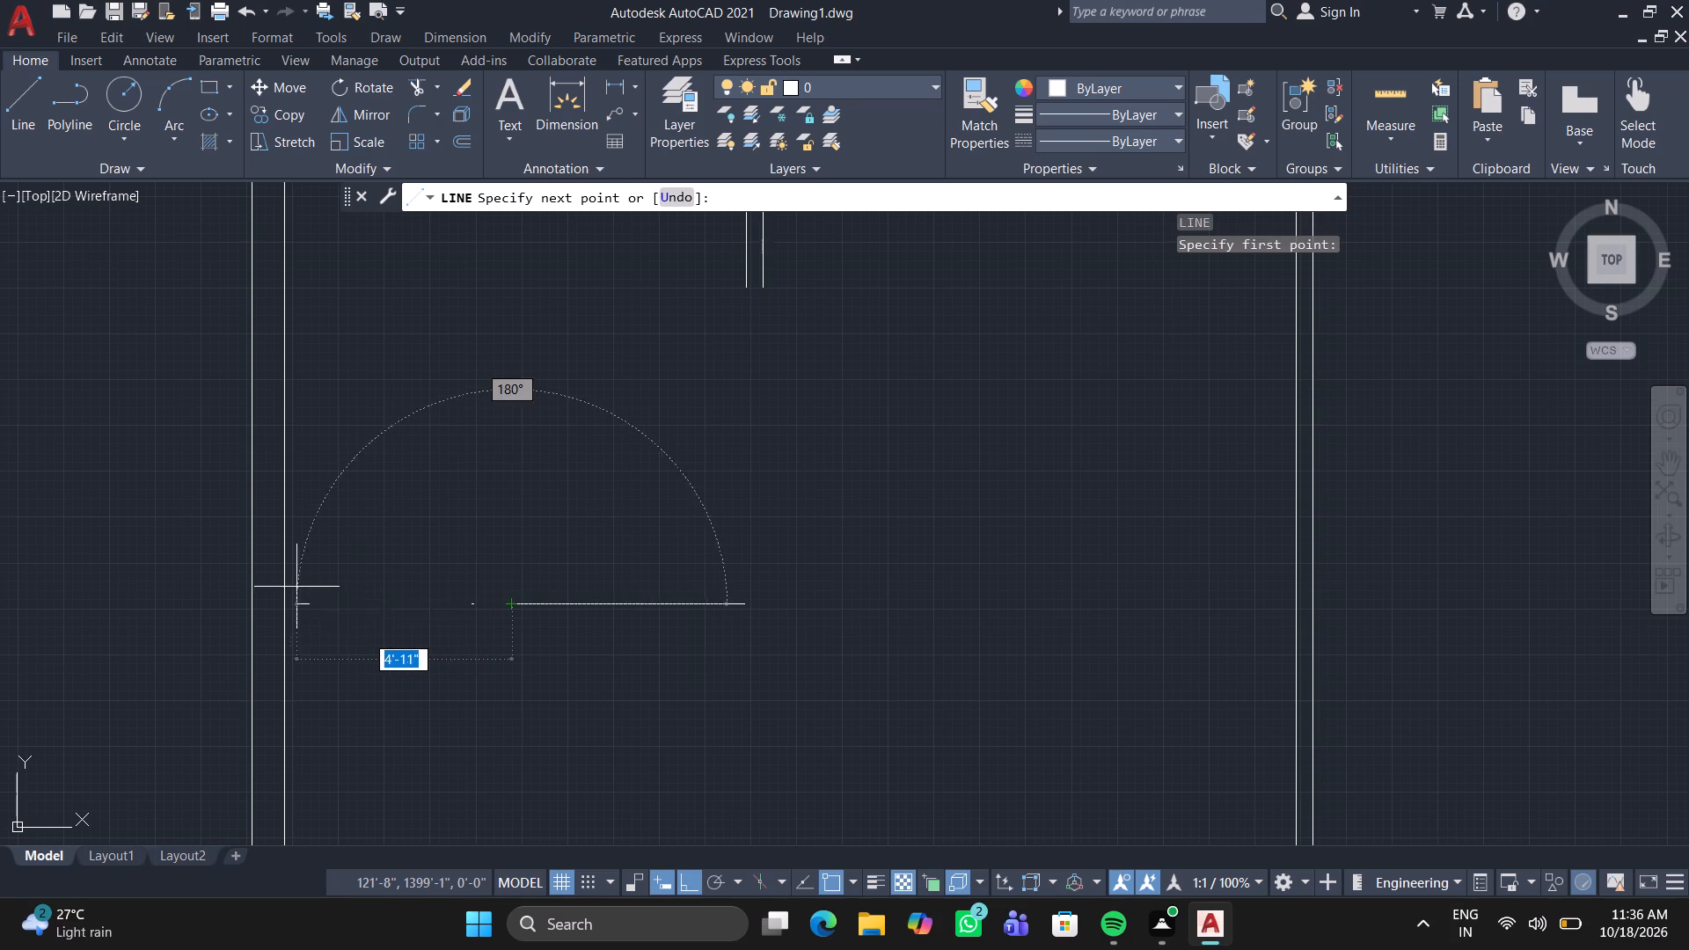
left_click(253, 601)
key("Escape")
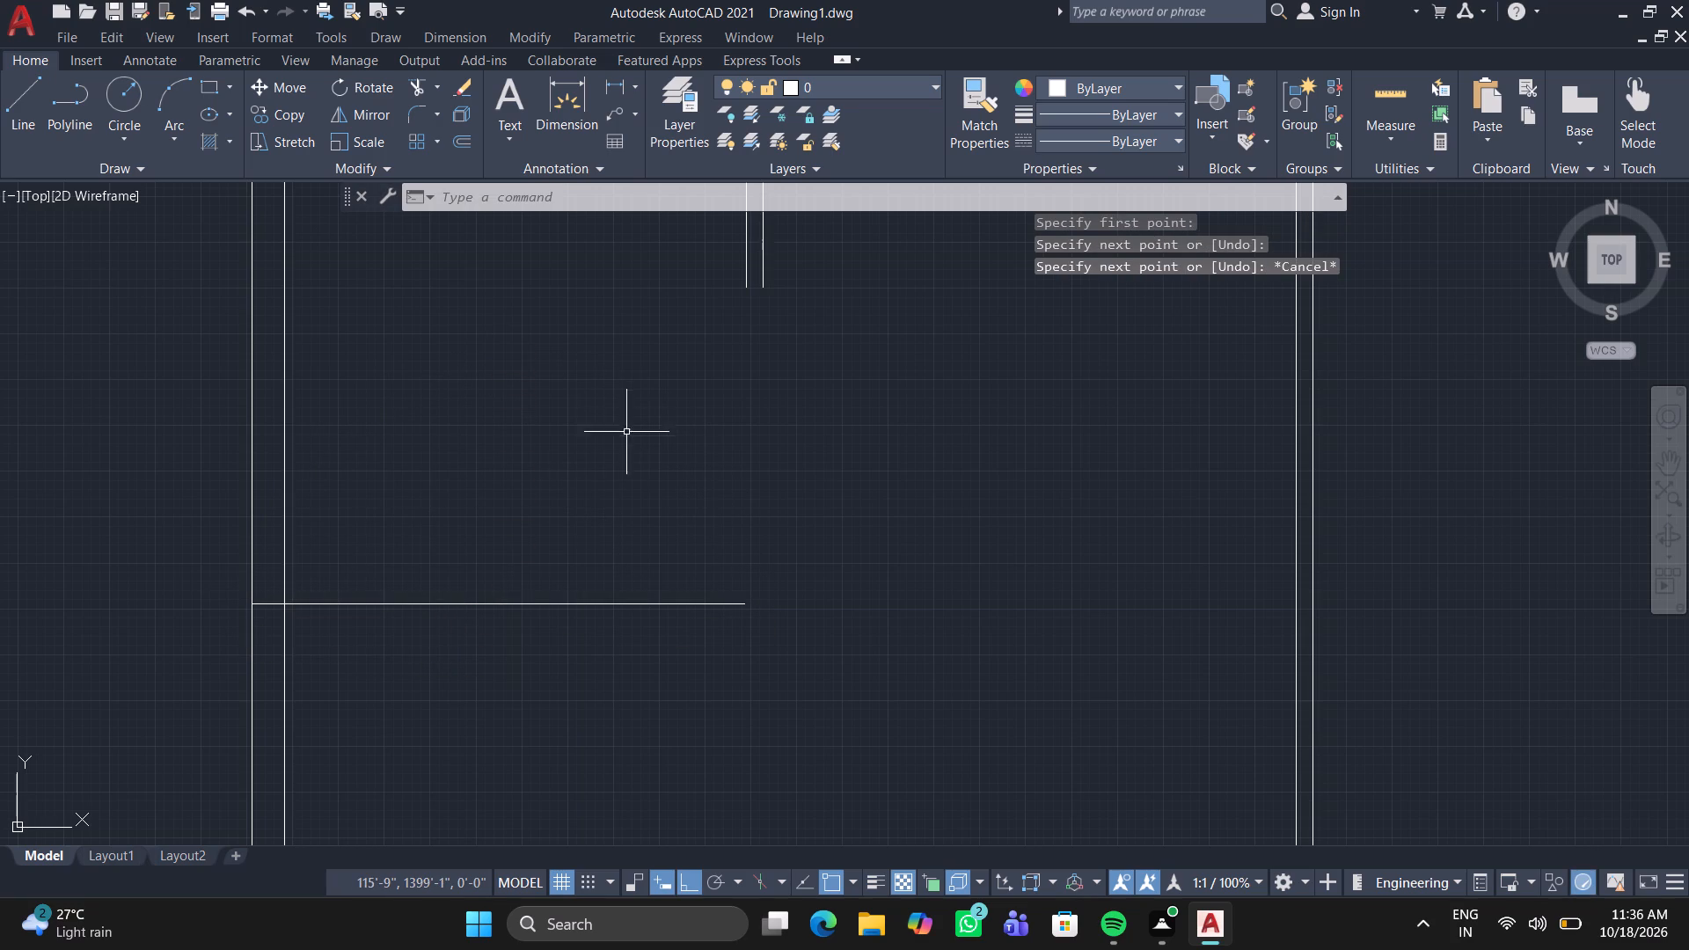
Draw a vertical line about 9'9" down from the lower end of the room's right wall outer line, past the new horizontal line.
scroll(658, 388, "down", 4)
scroll(682, 375, "up", 3)
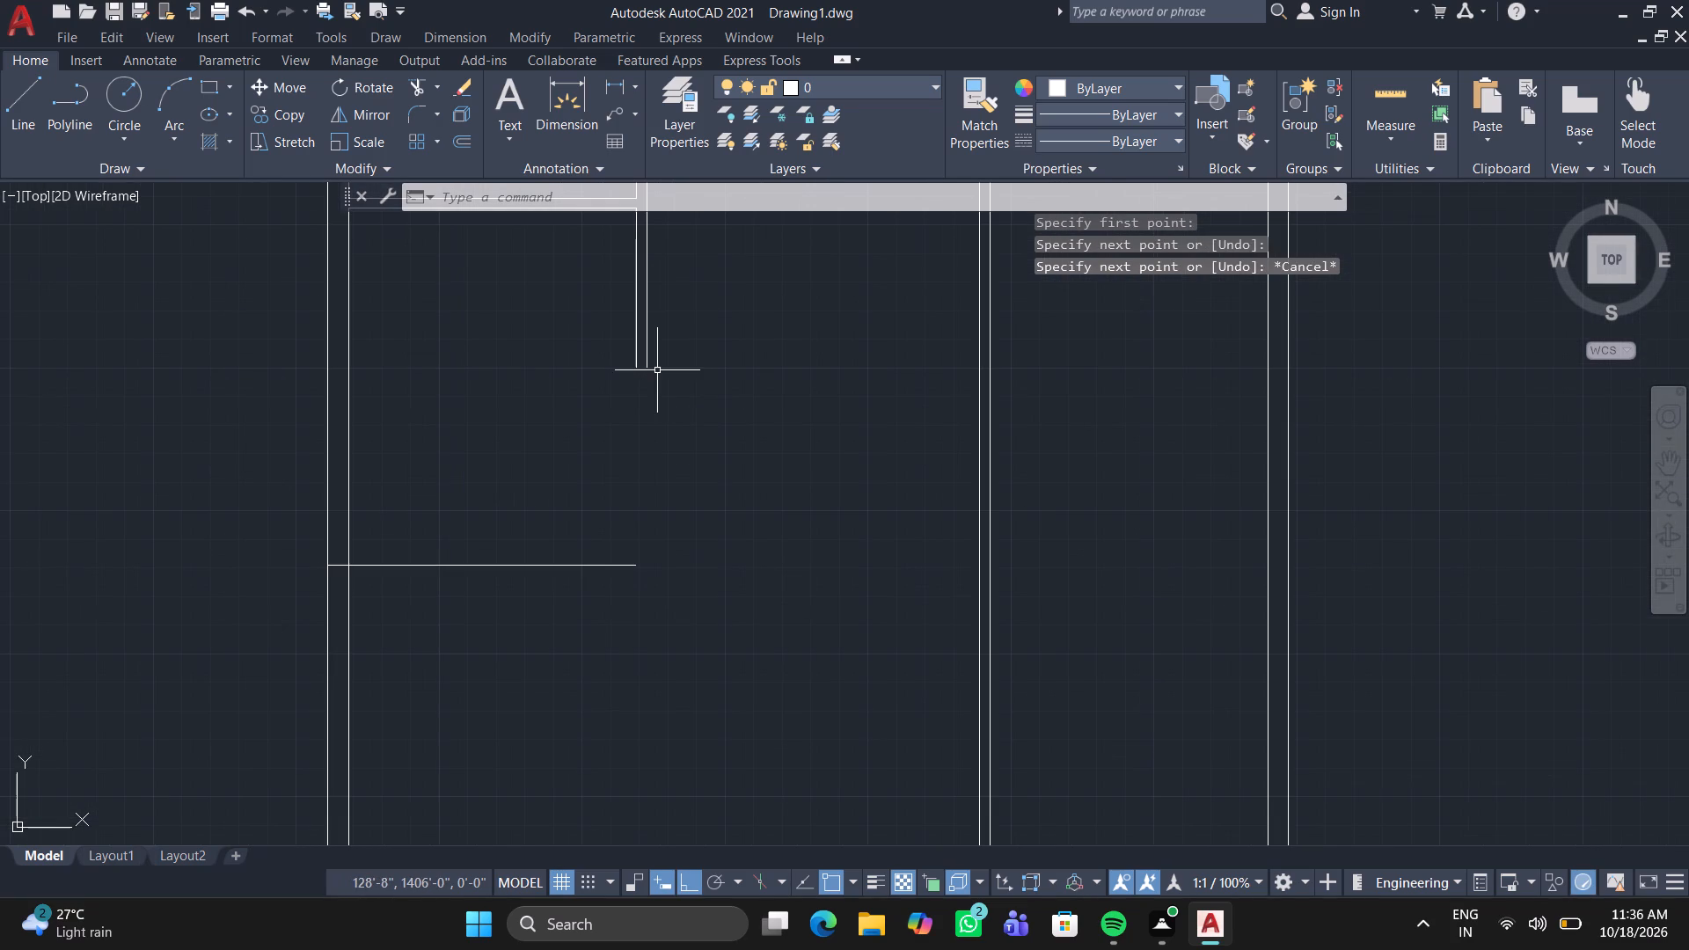
key("space")
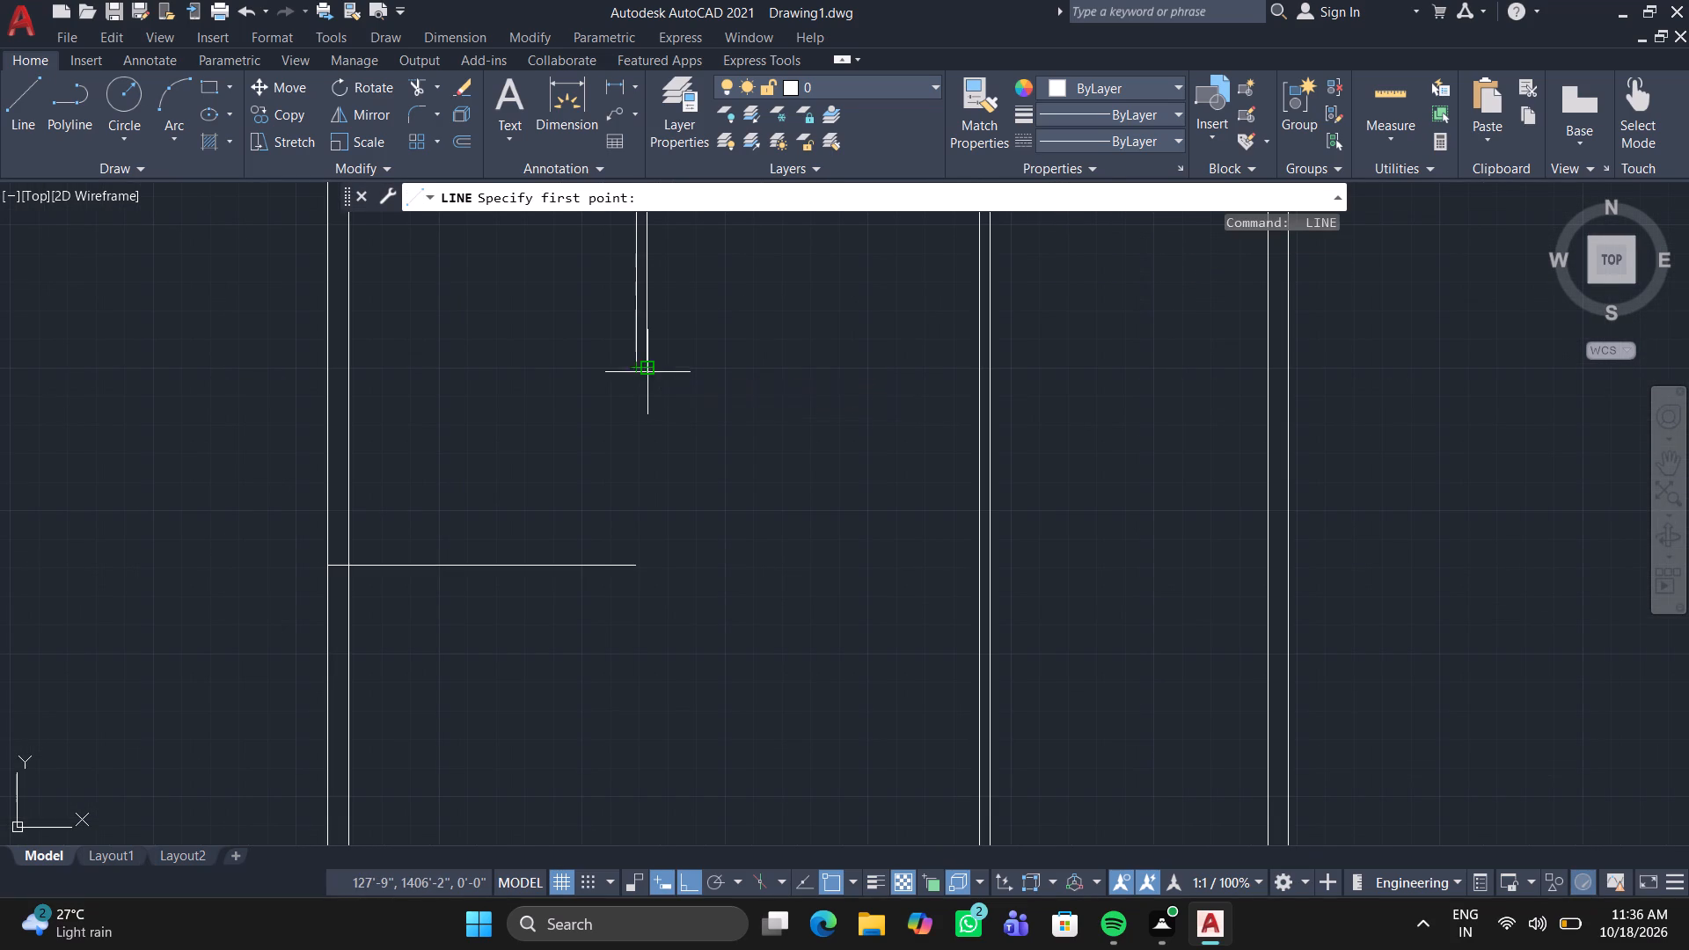
left_click(648, 372)
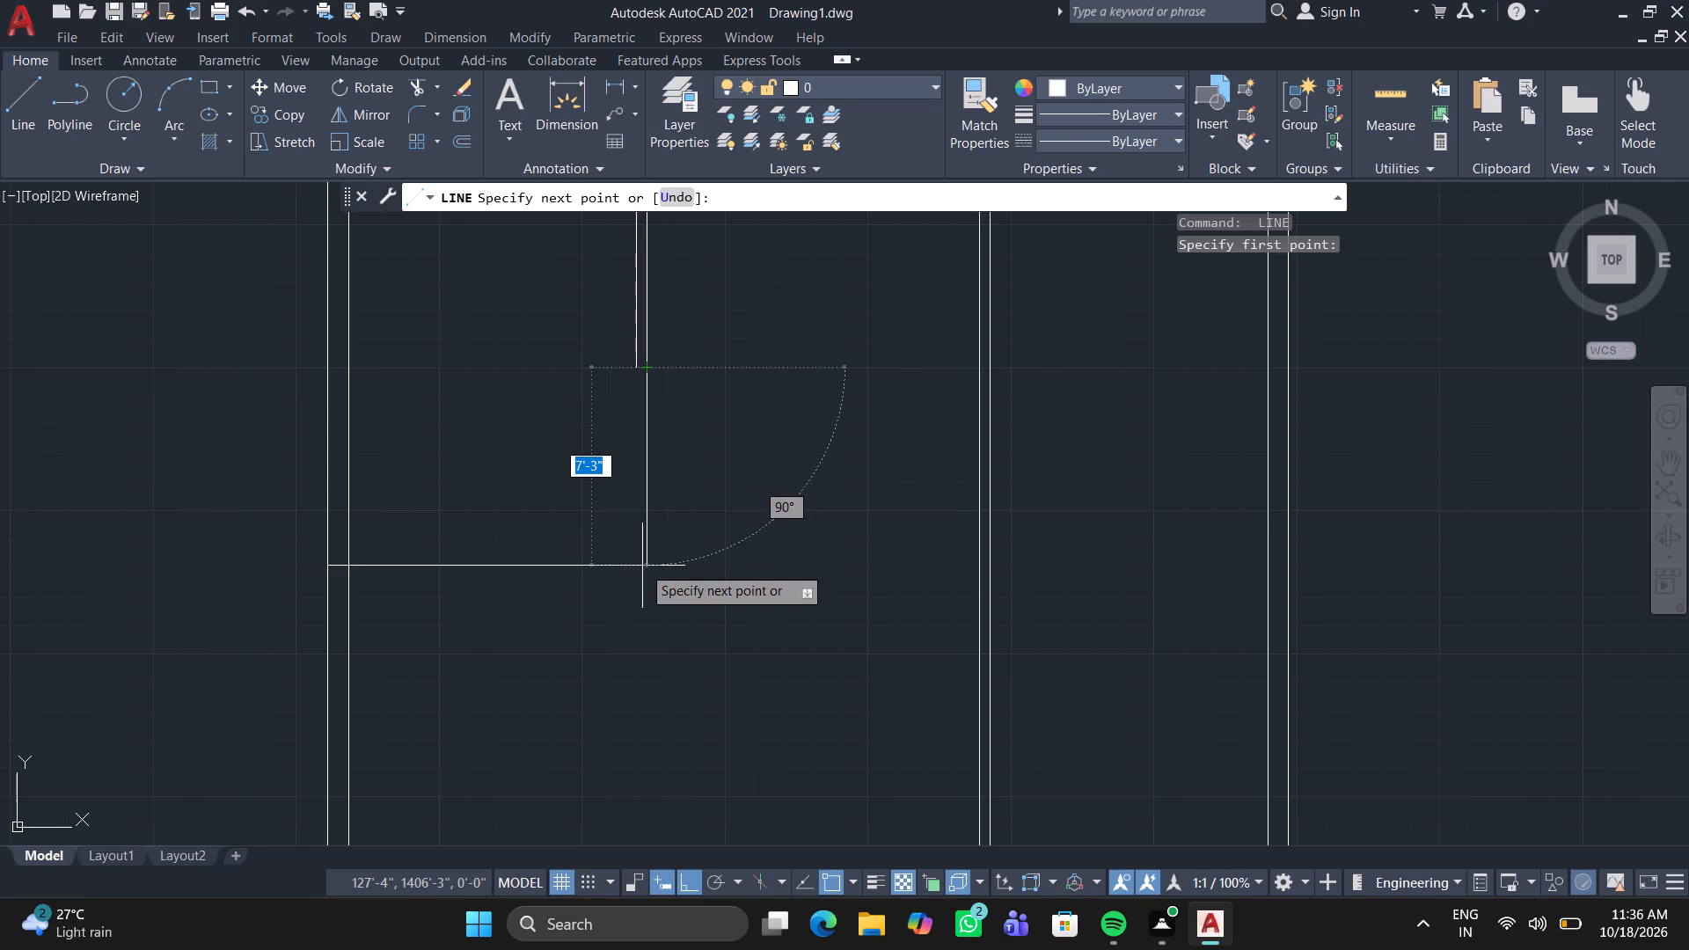
scroll(642, 566, "up", 3)
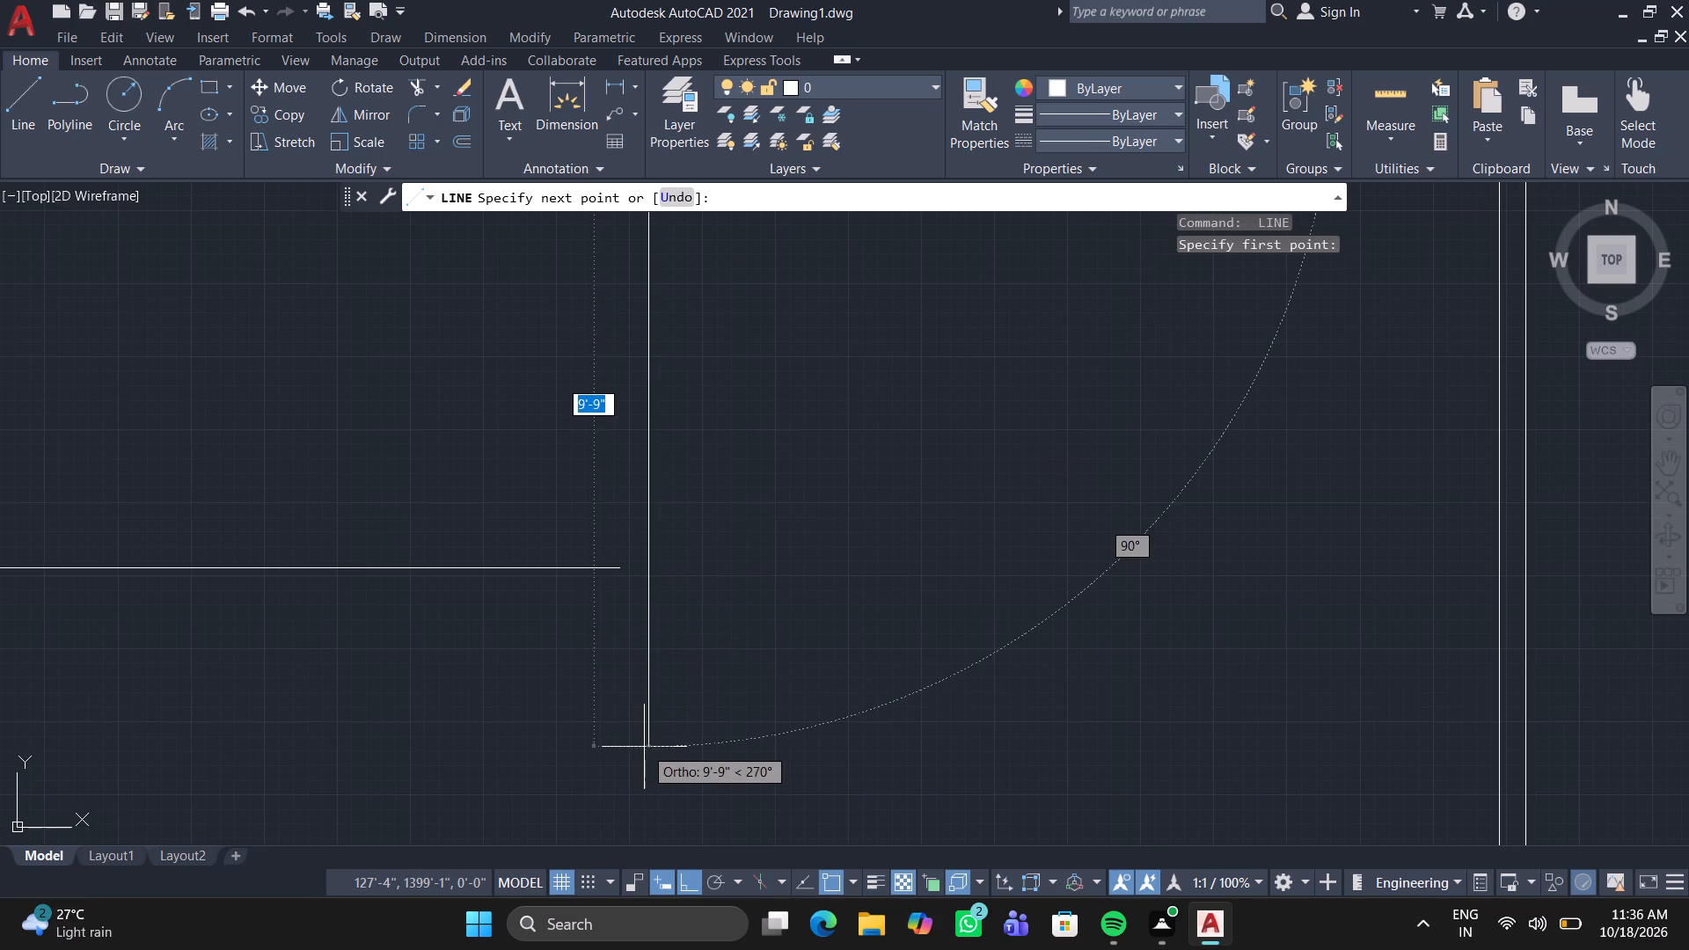
left_click(647, 749)
key("Escape")
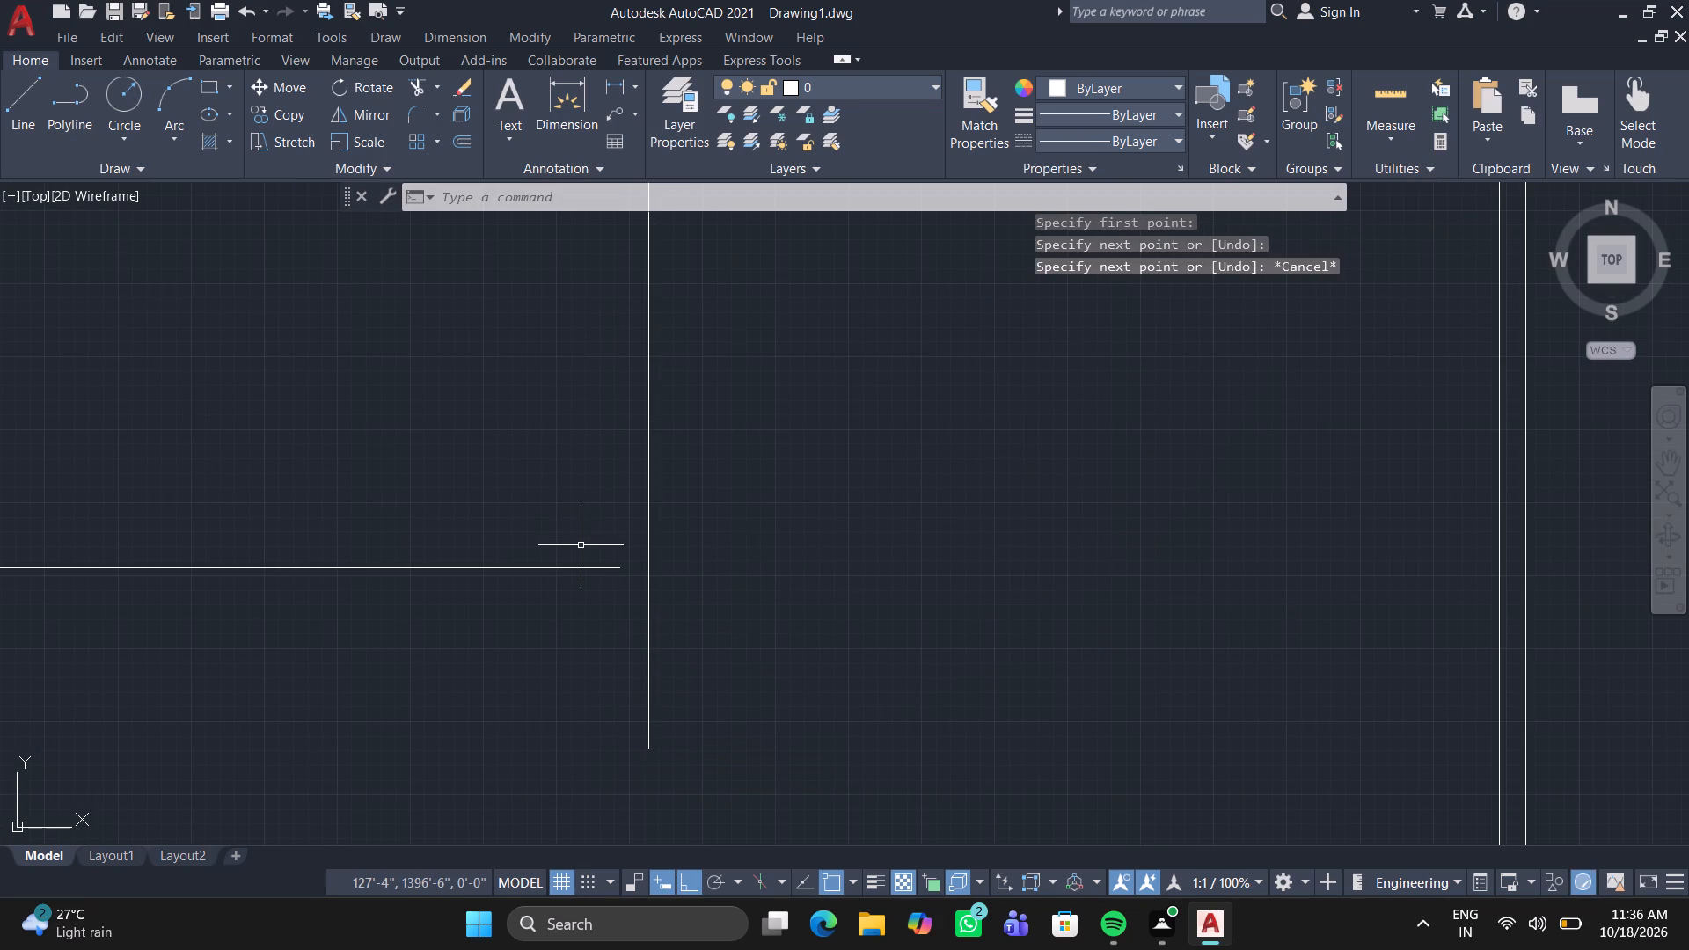
Stretch the right end of the new horizontal line to the right, past the extended vertical wall line.
scroll(632, 454, "down", 1)
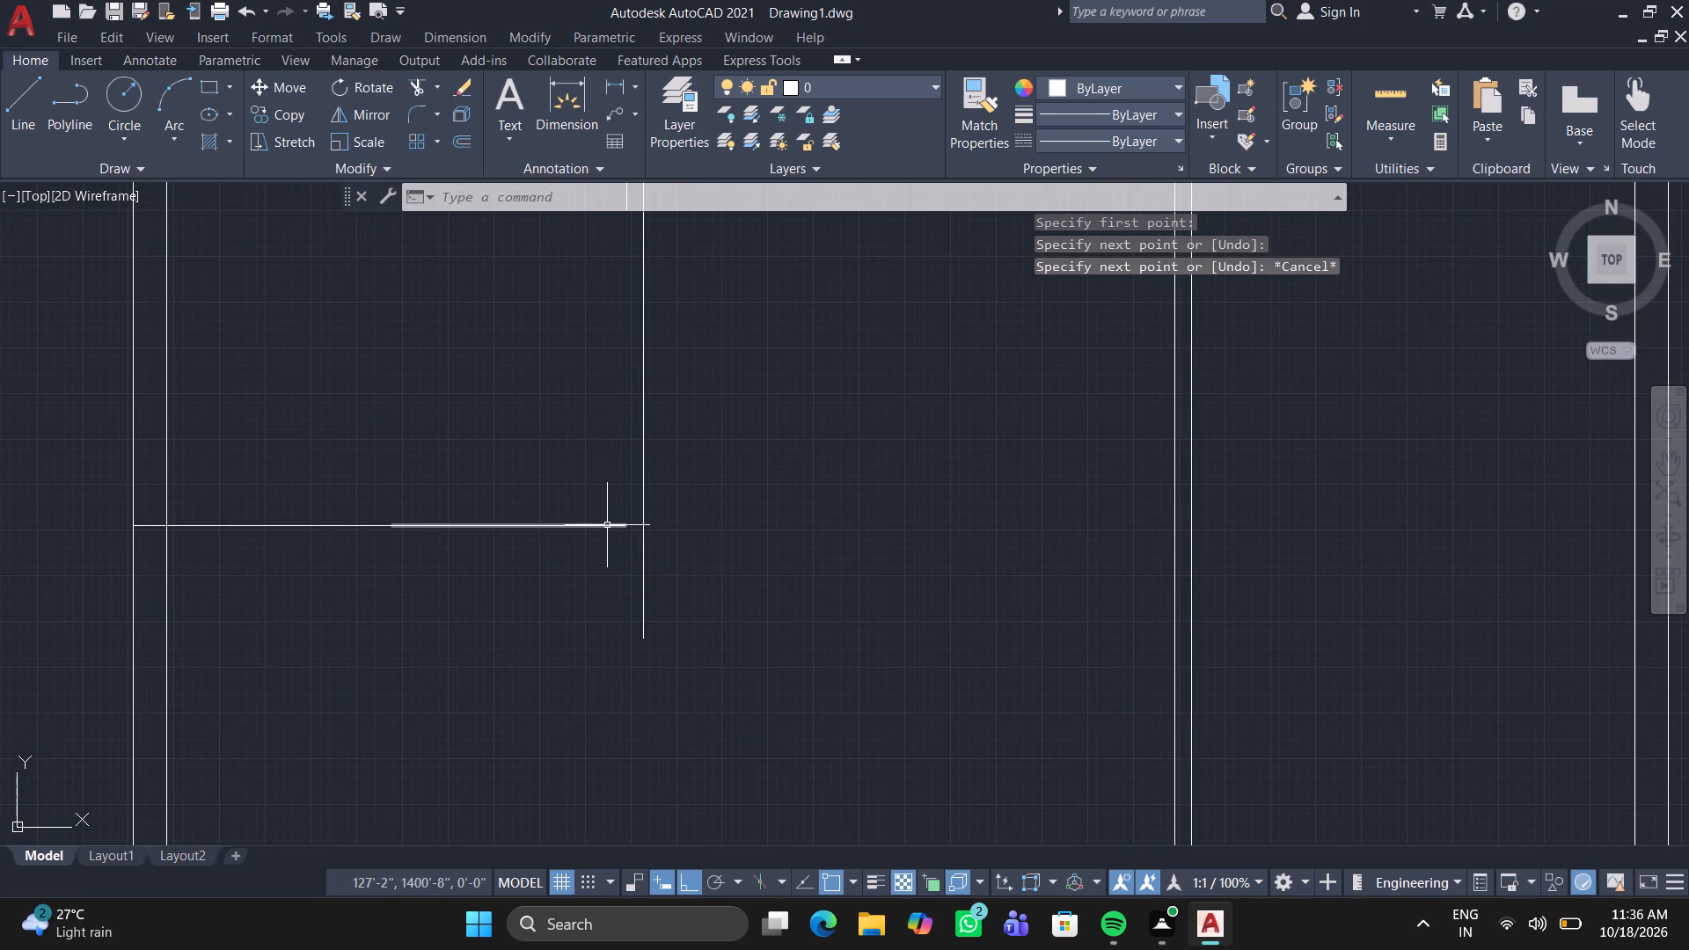
left_click(607, 526)
left_click(626, 524)
left_click(710, 532)
key("Escape")
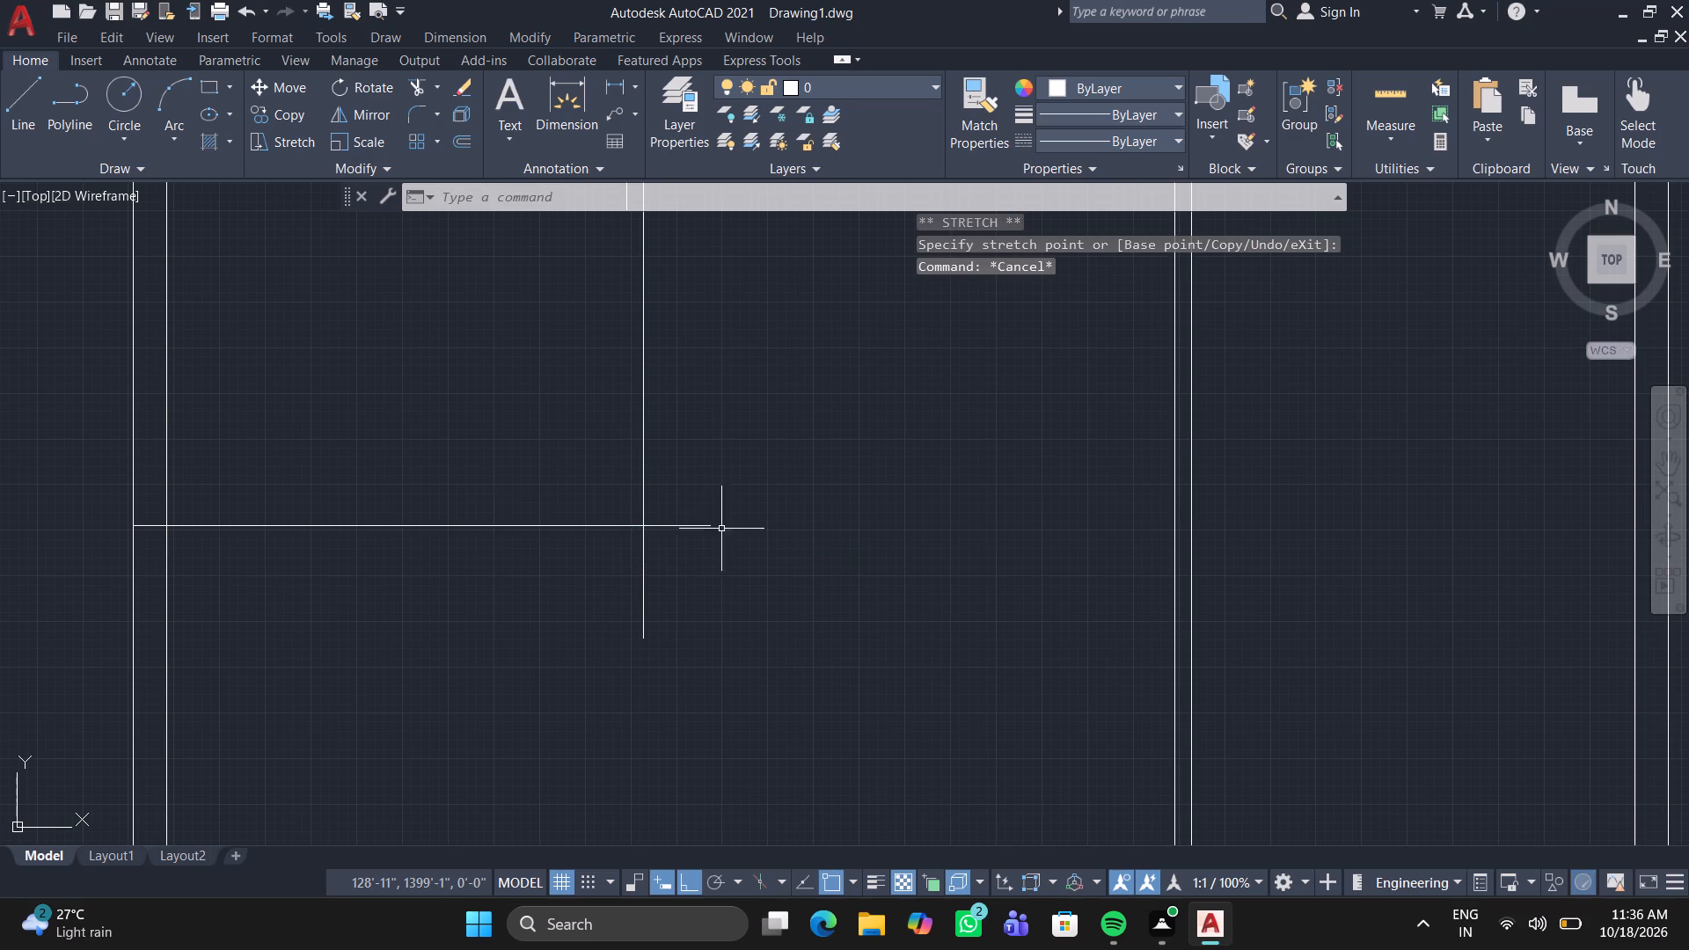
Draw a vertical line from the lower end of the right wall's inner line down level with the outer line's lower end.
scroll(559, 392, "down", 1)
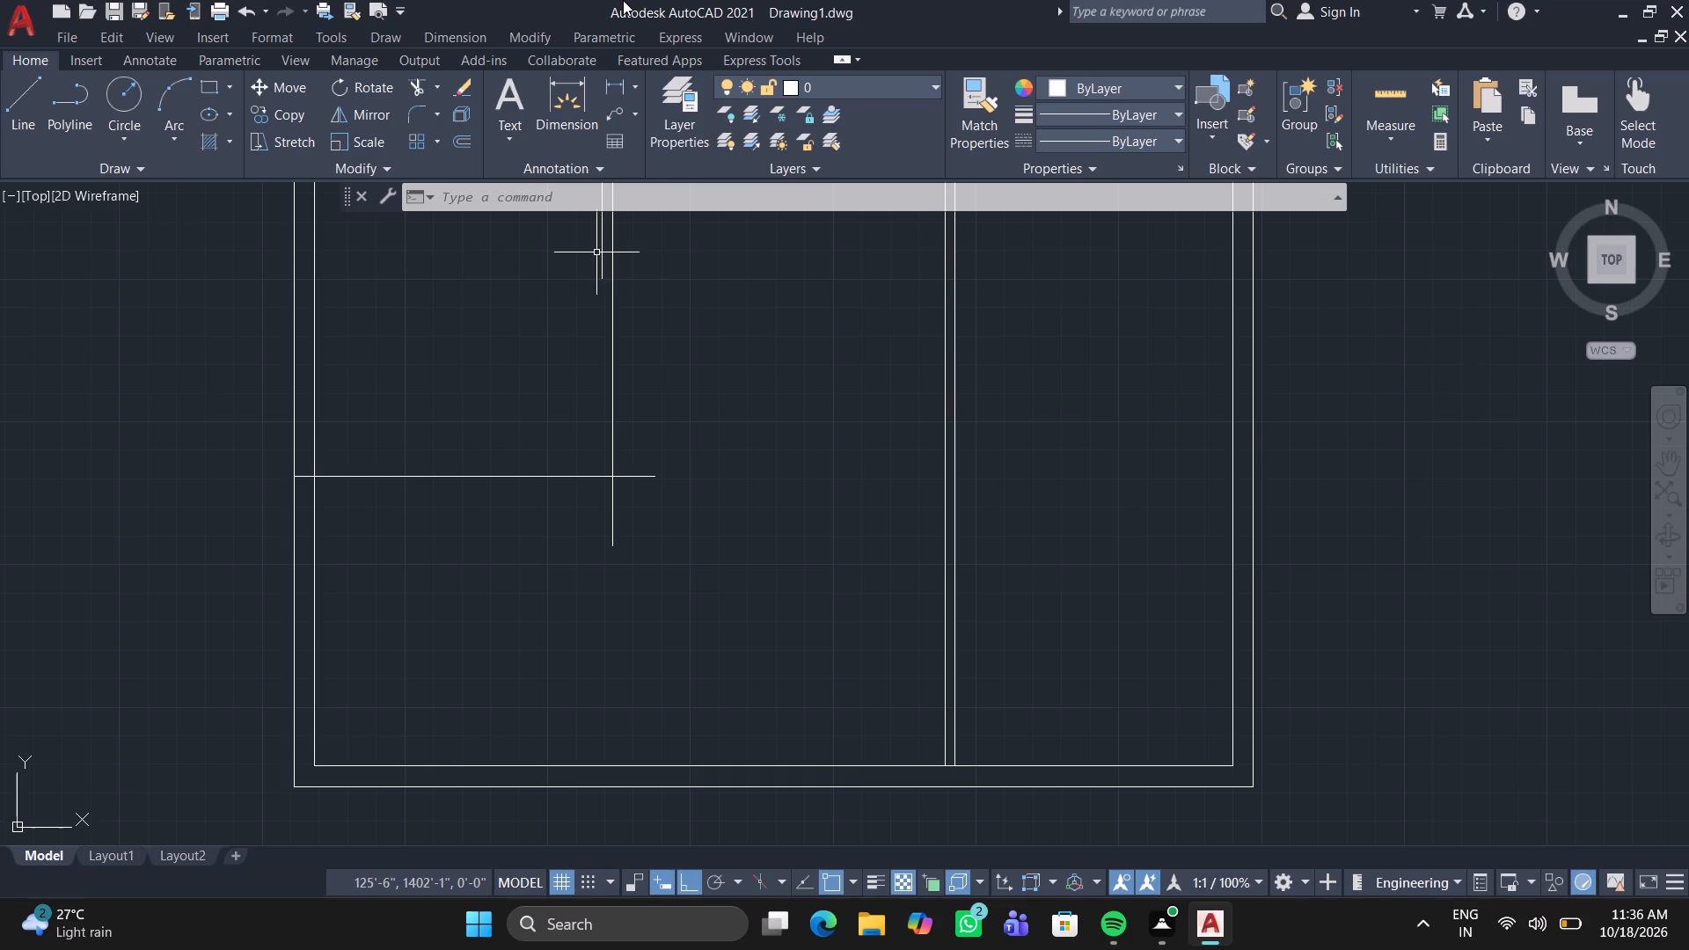
scroll(632, 101, "down", 2)
middle_click_drag(575, 267, 589, 404)
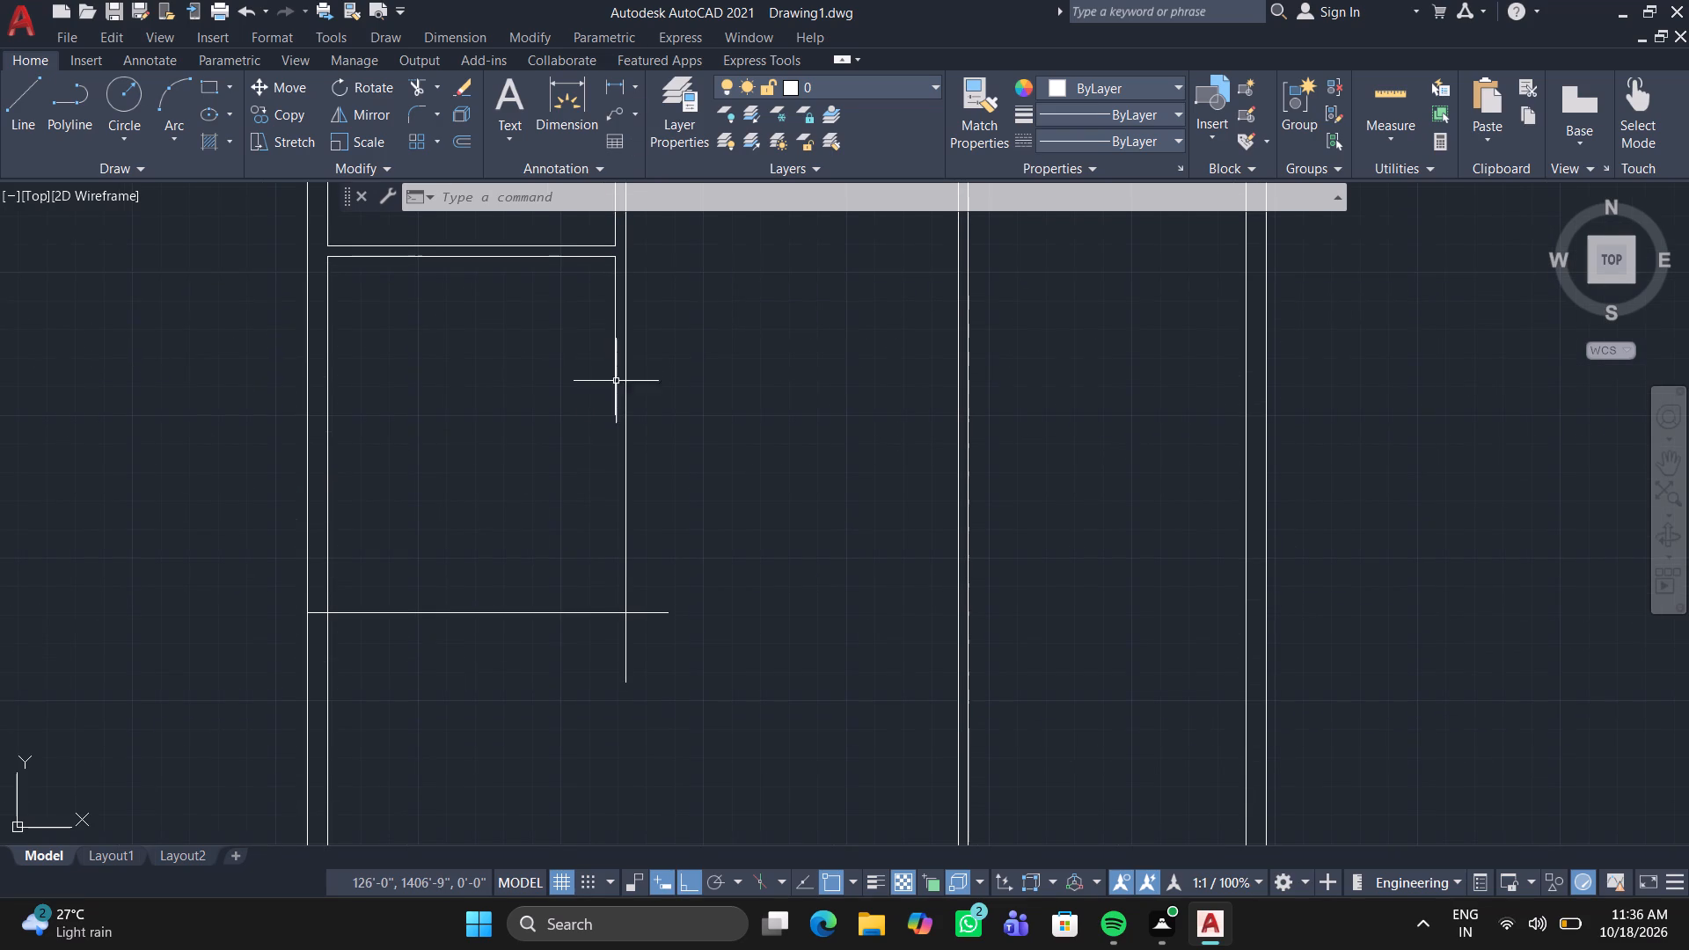
key("l")
key("Return")
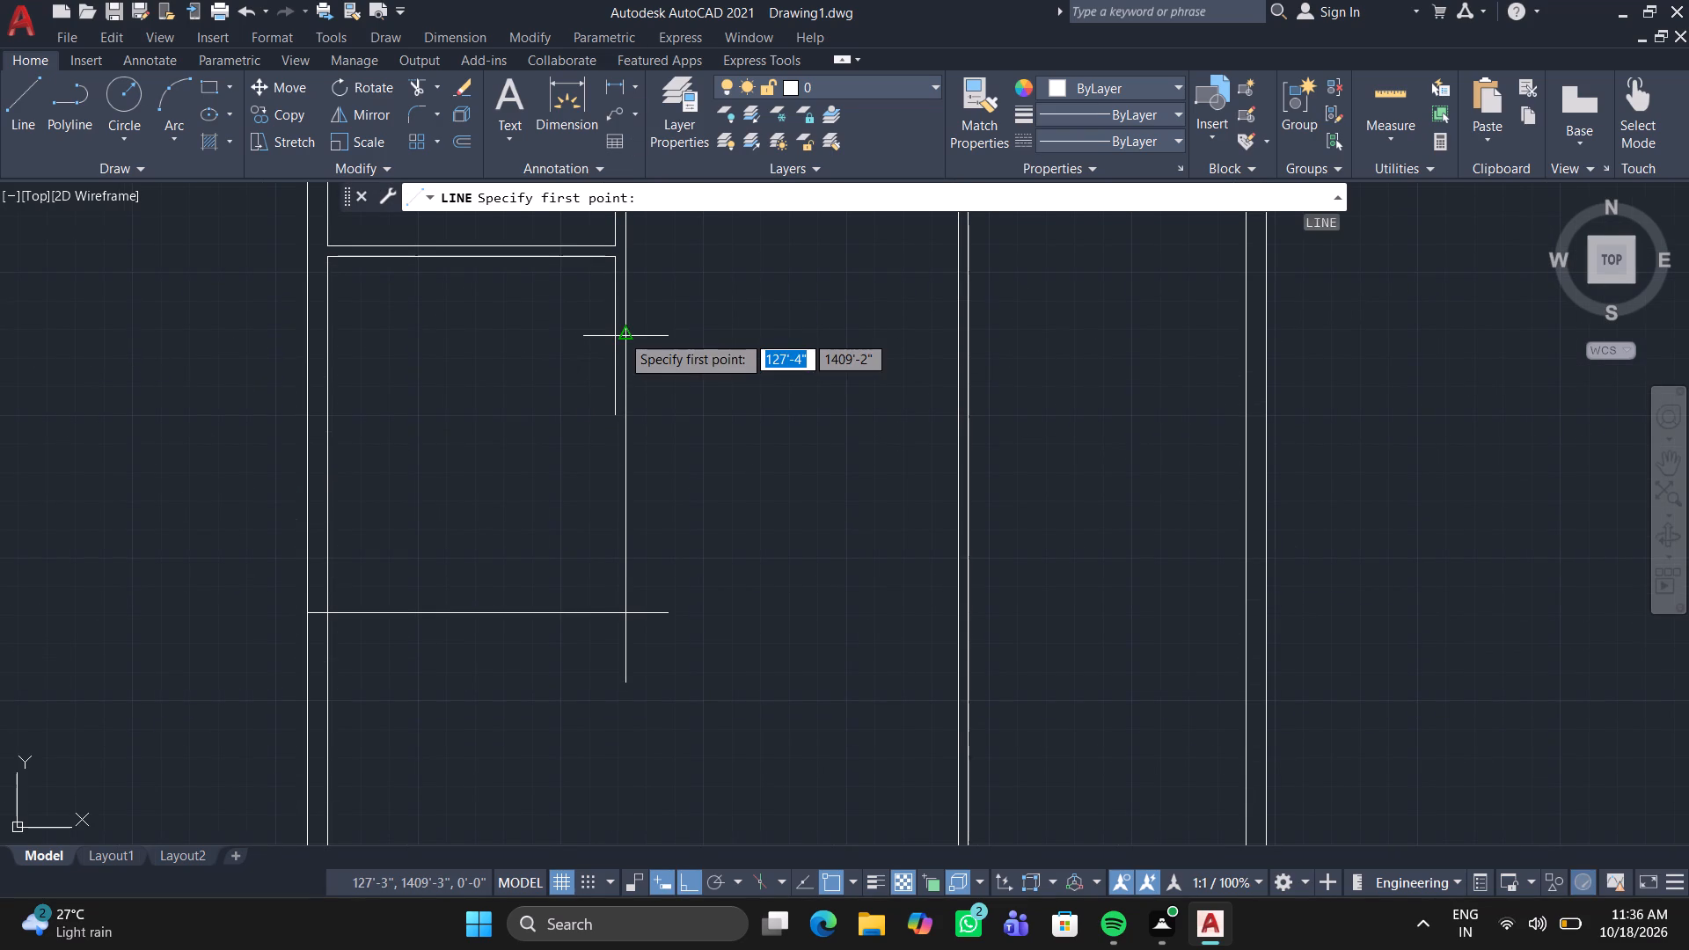
left_click(614, 413)
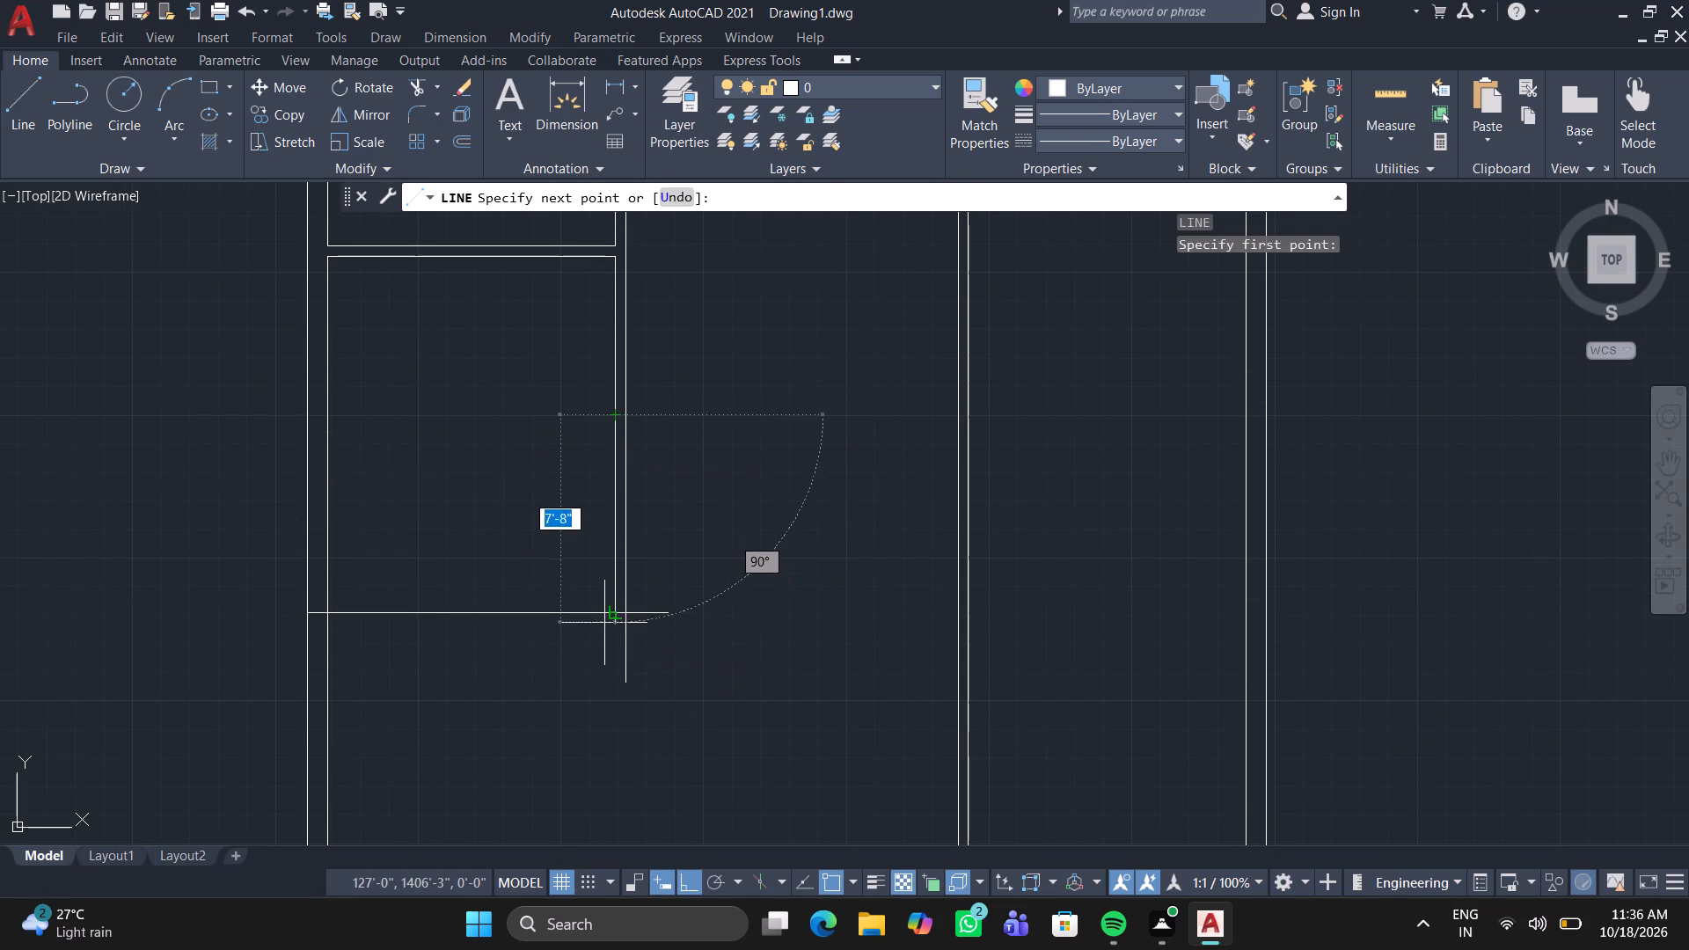
left_click(607, 681)
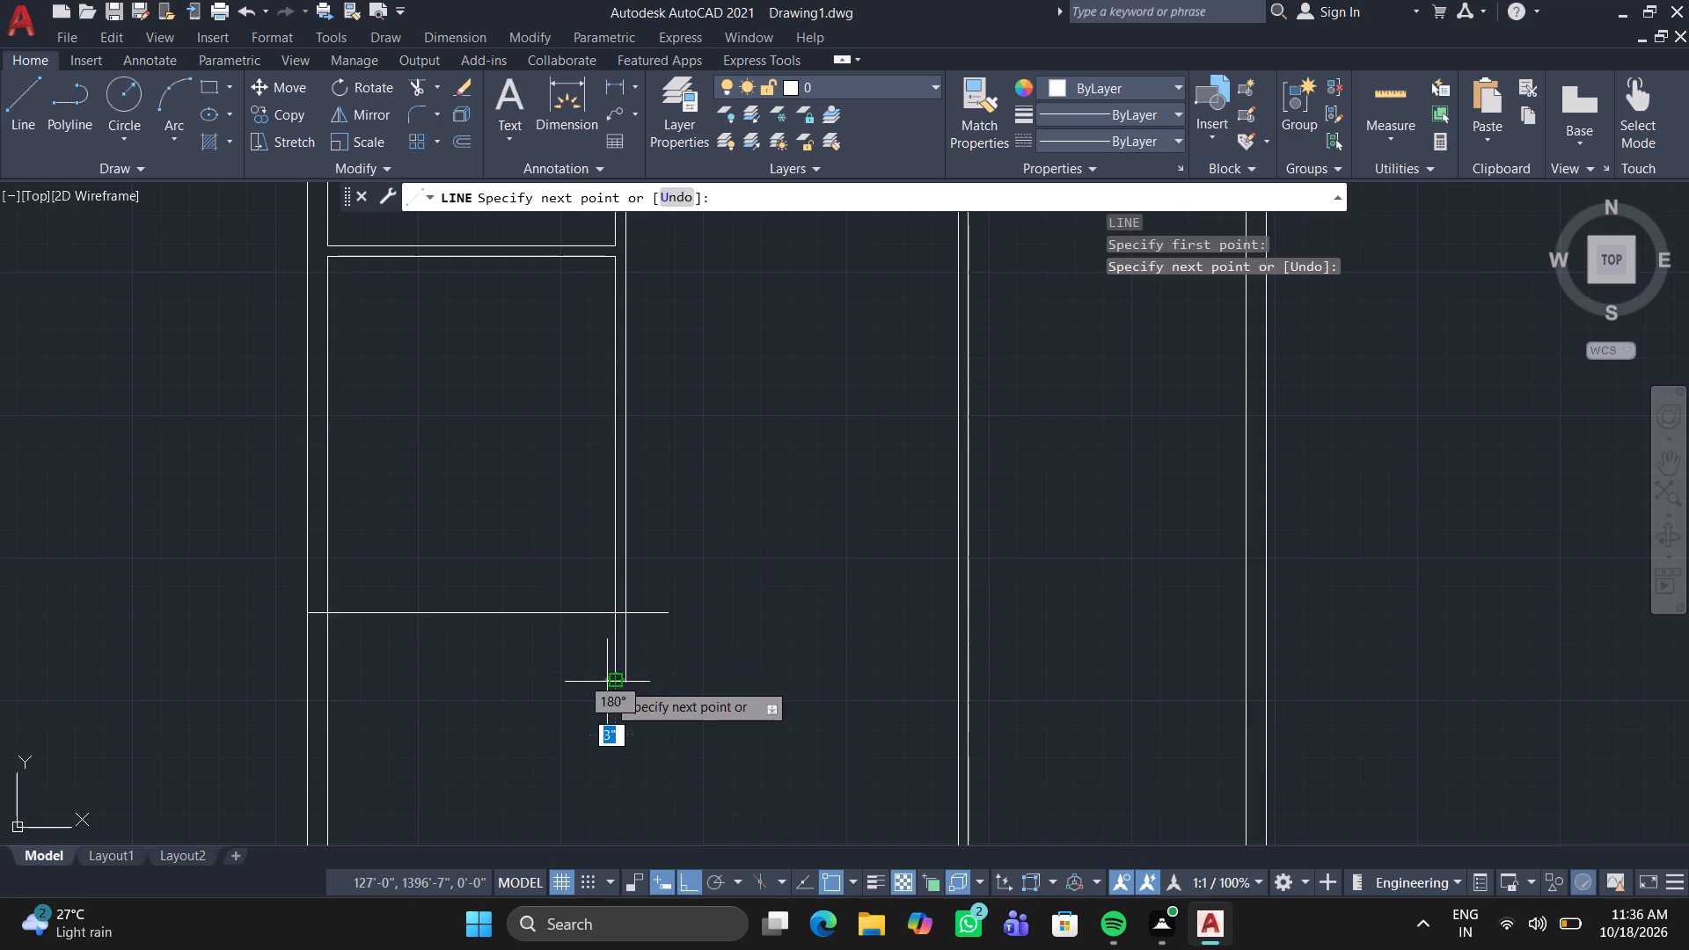
key("Escape")
key("Escape")
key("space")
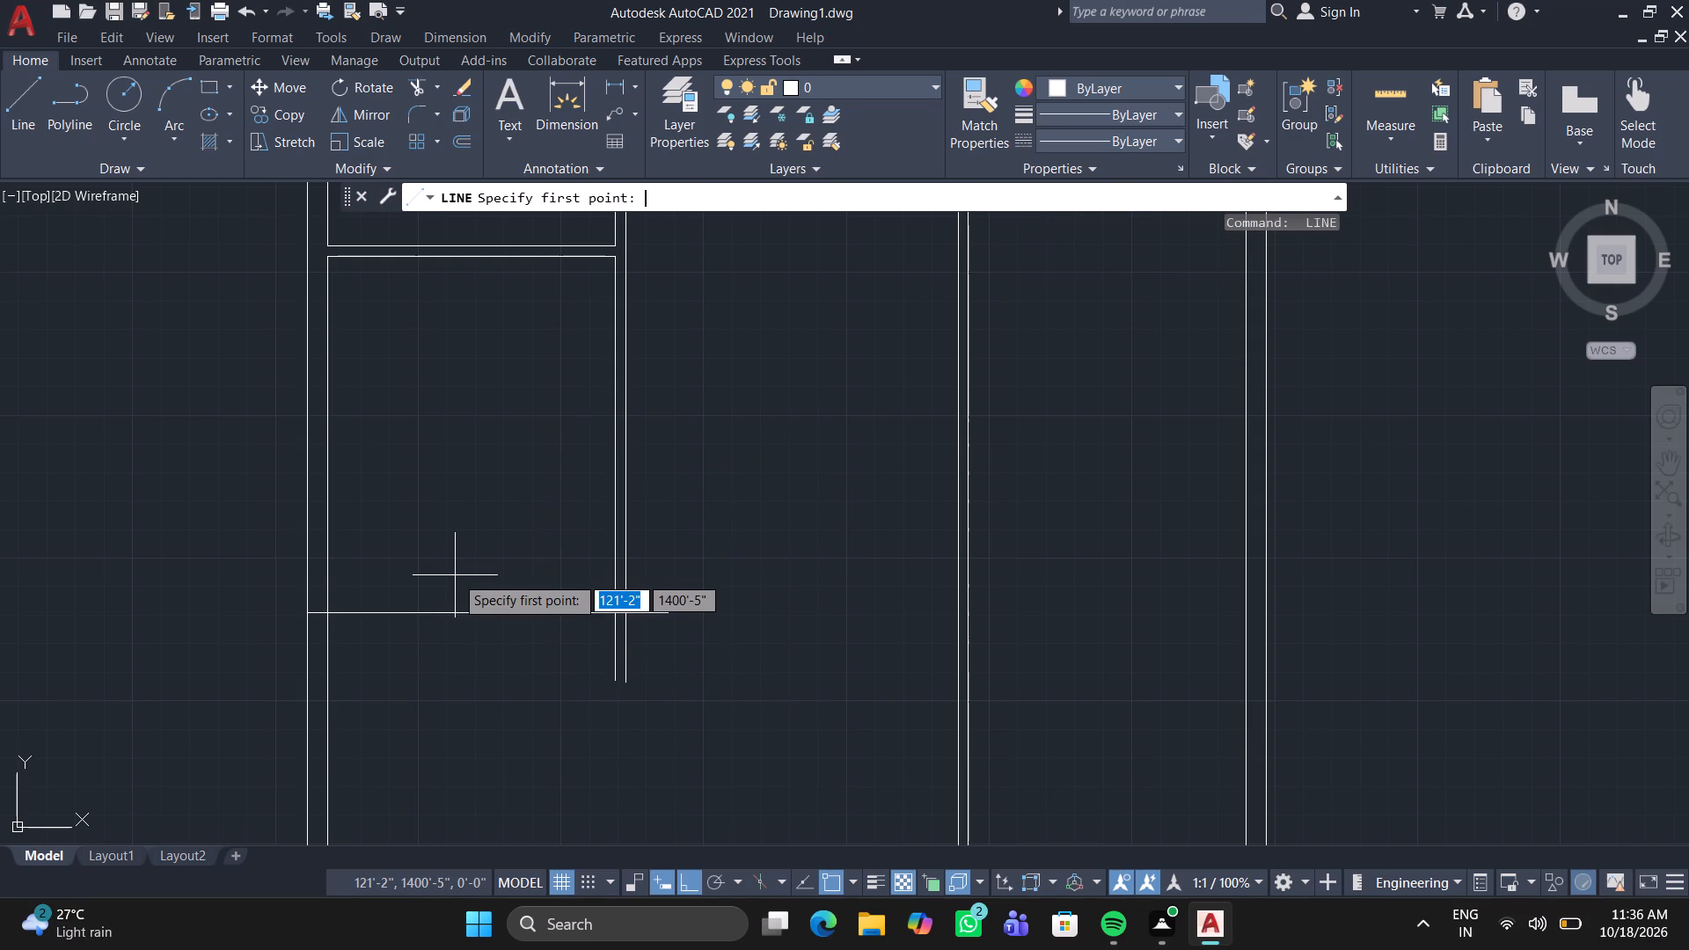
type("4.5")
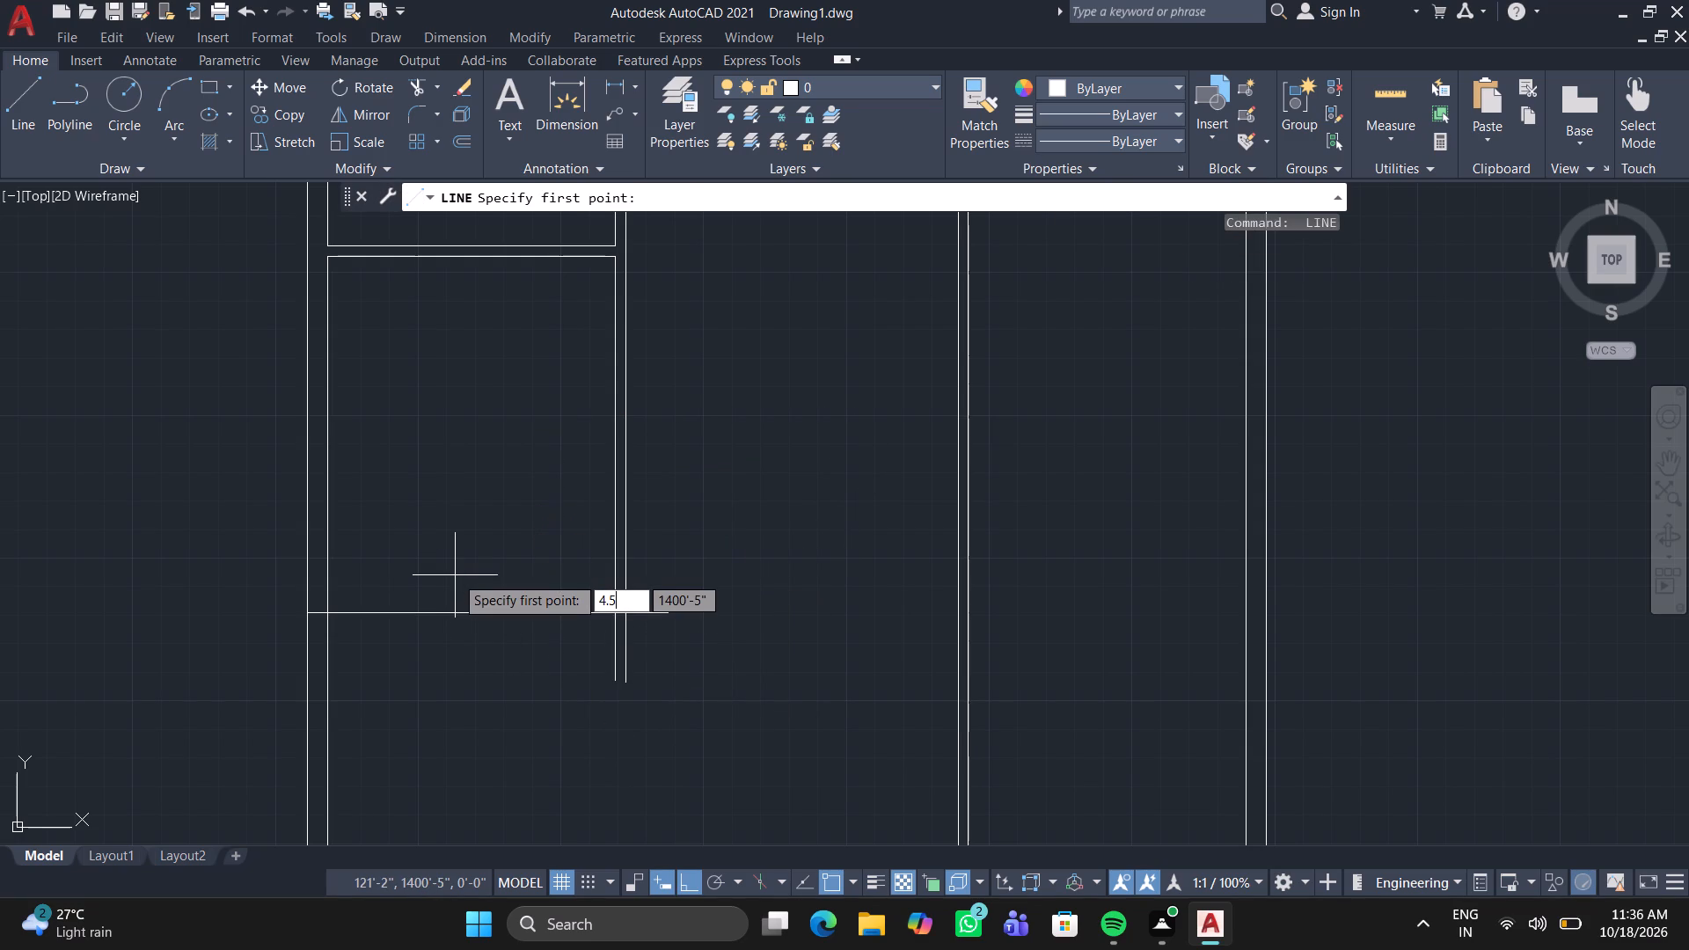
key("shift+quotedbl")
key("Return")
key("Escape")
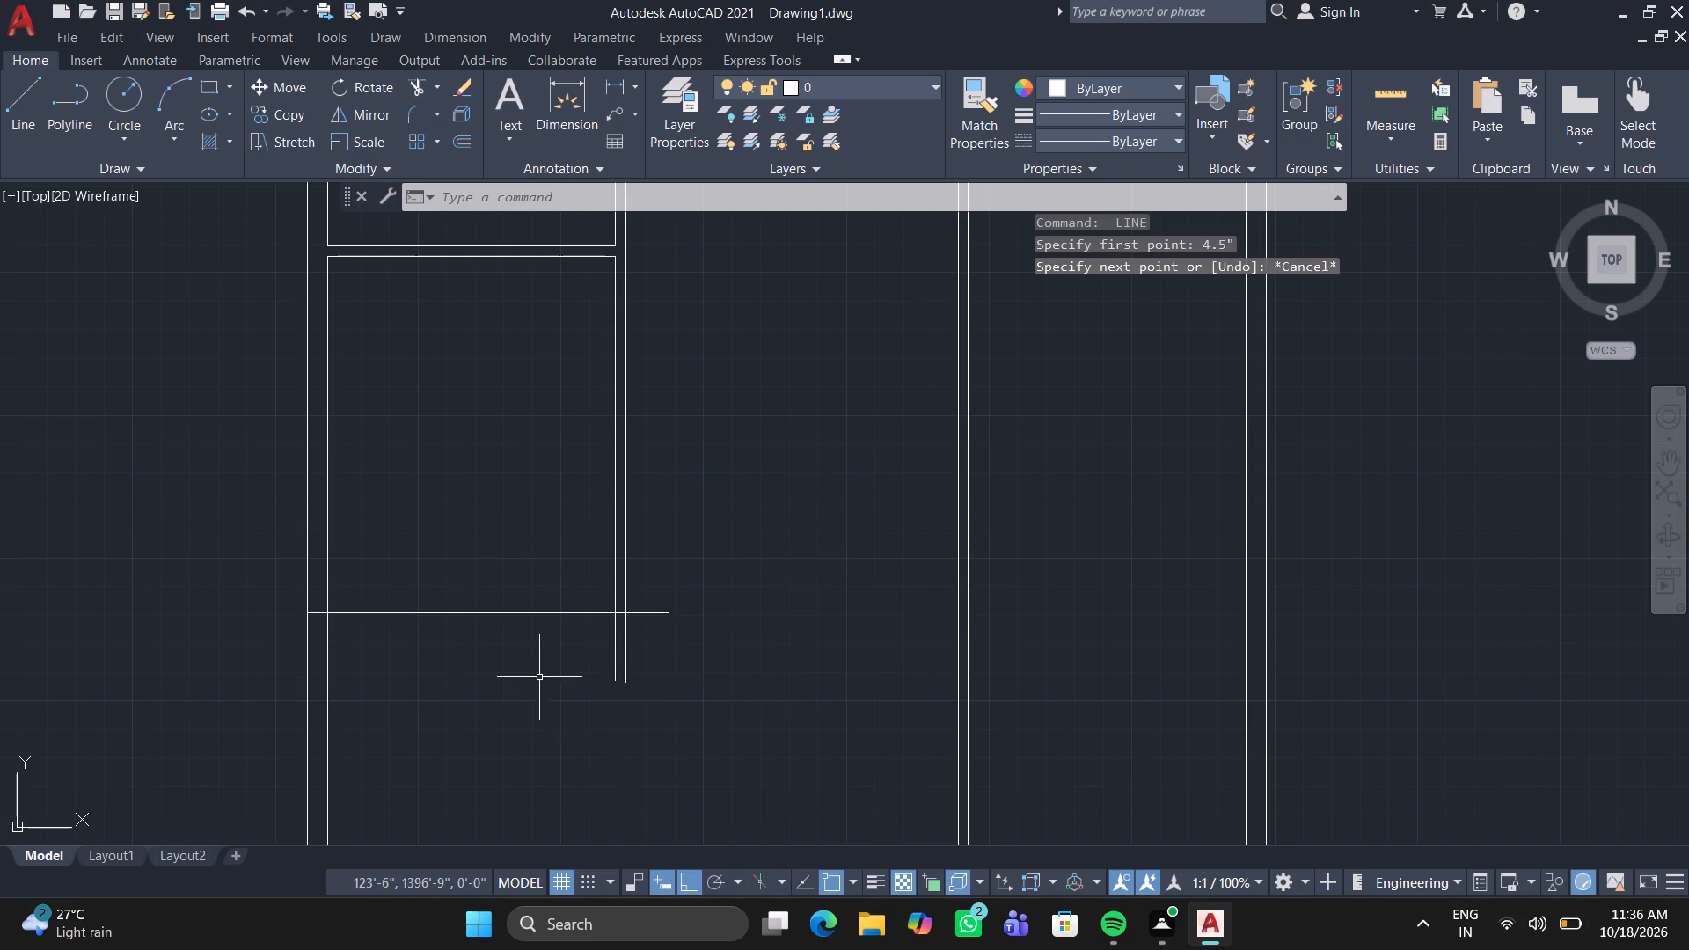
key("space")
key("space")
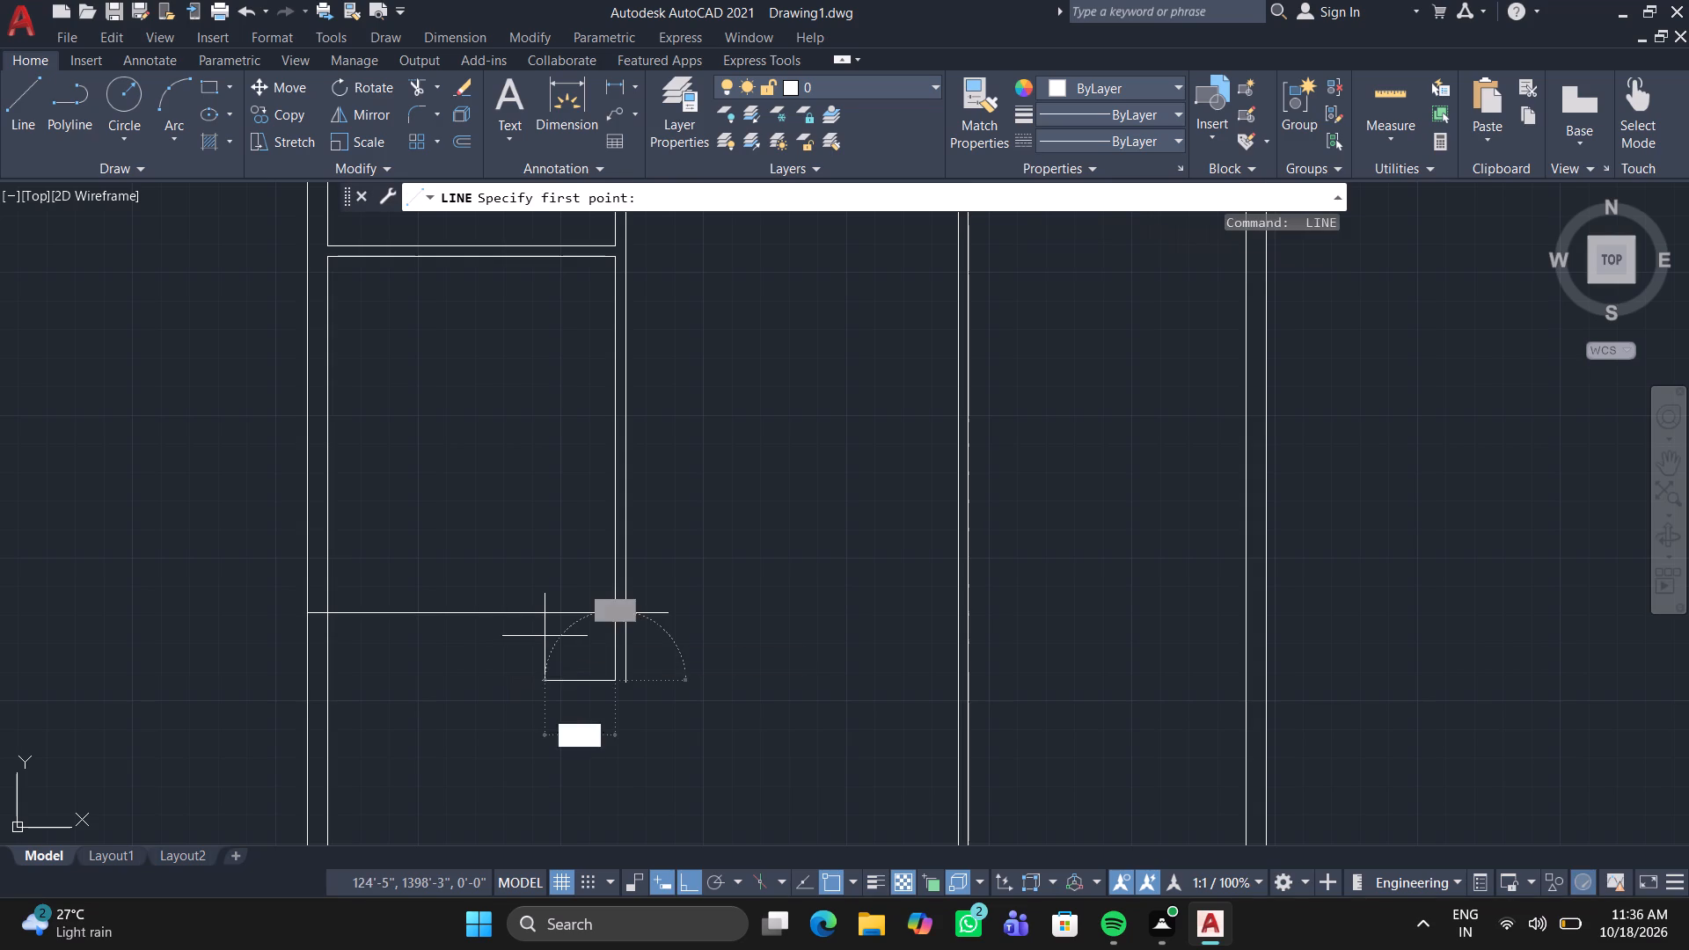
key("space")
Offset both segments of the room's bottom horizontal line 4.5" downward to give the bottom wall its thickness.
key("o")
key("Return")
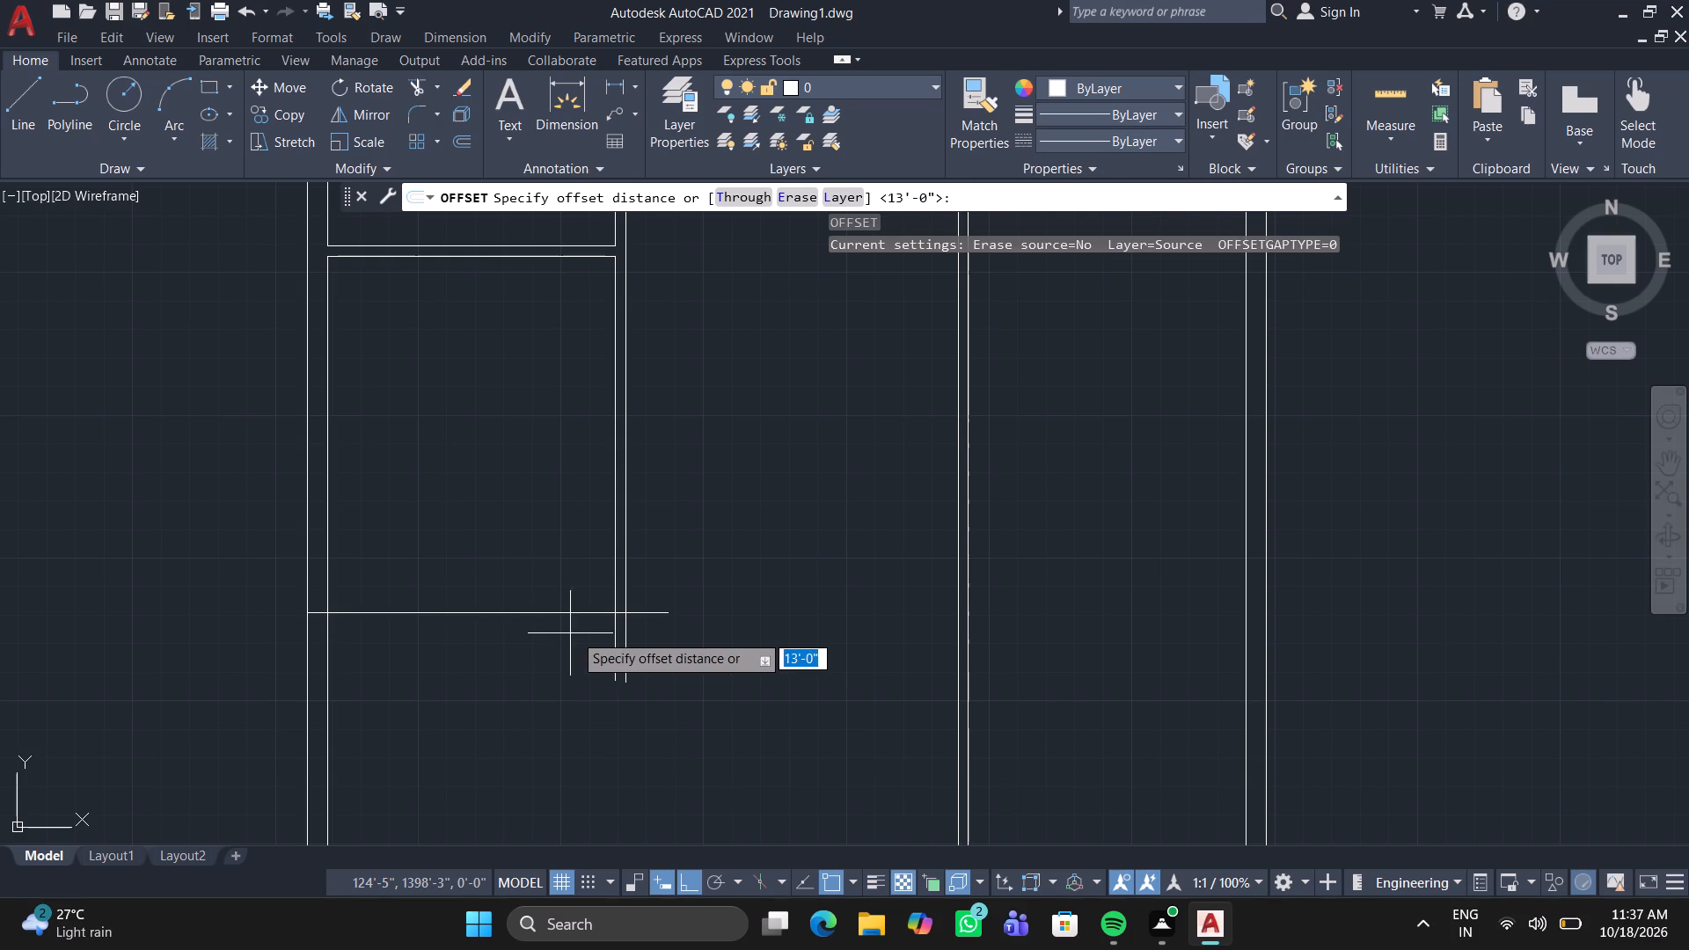
type("4.5\"")
key("Return")
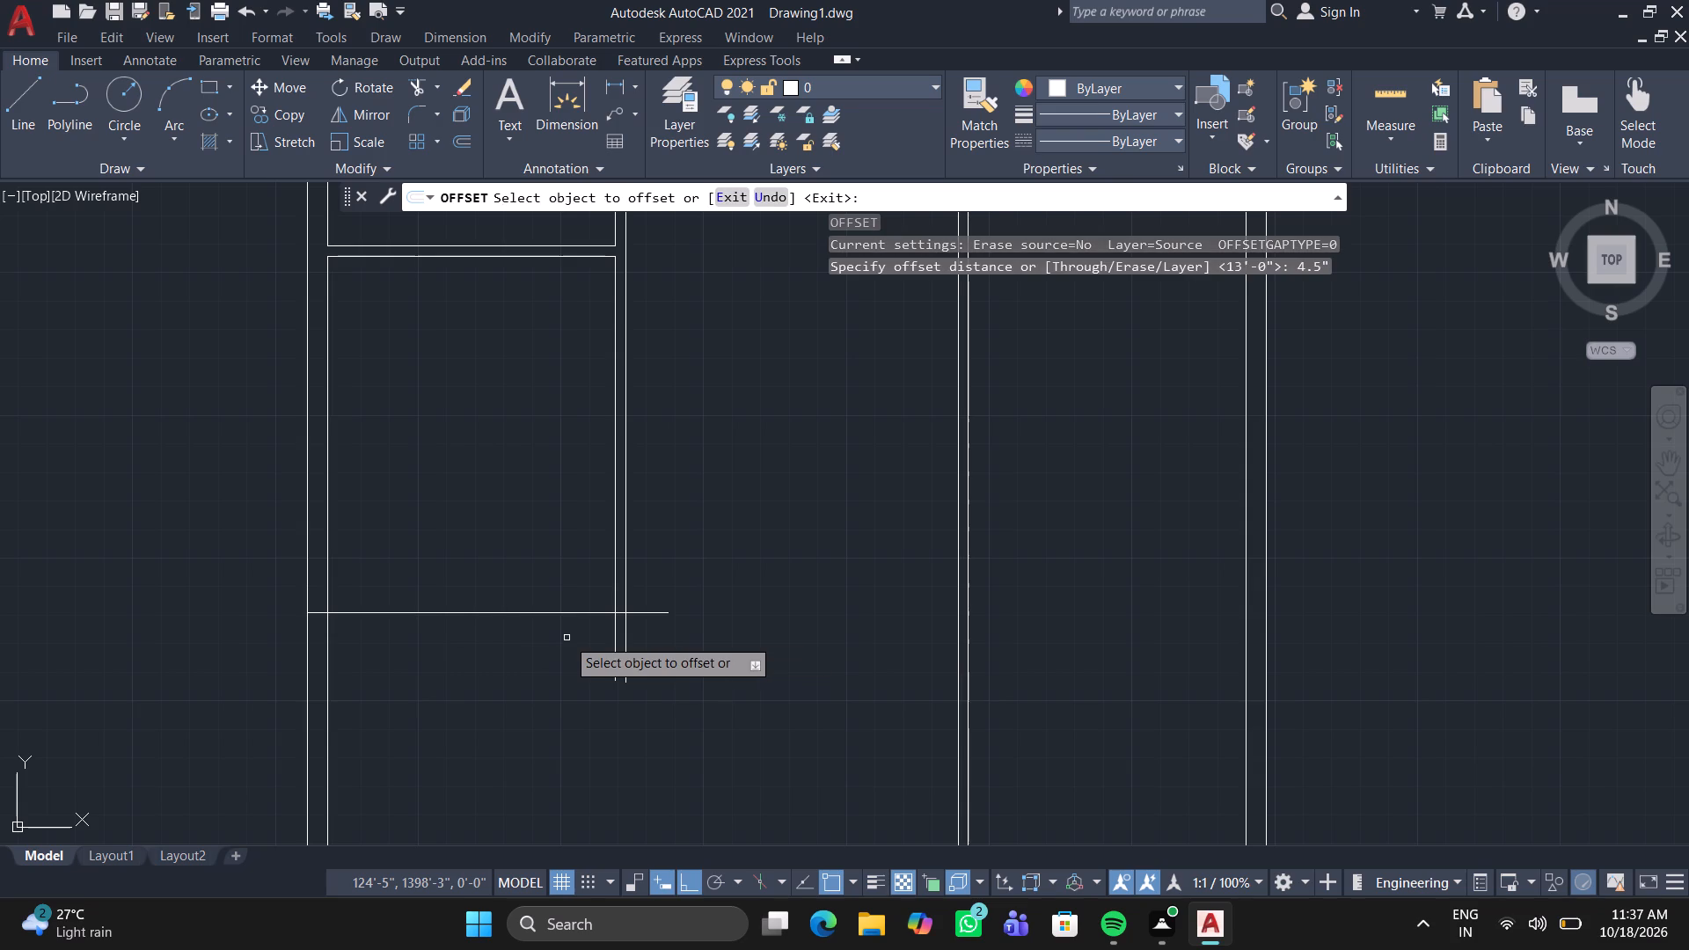
left_click(585, 613)
left_click(558, 647)
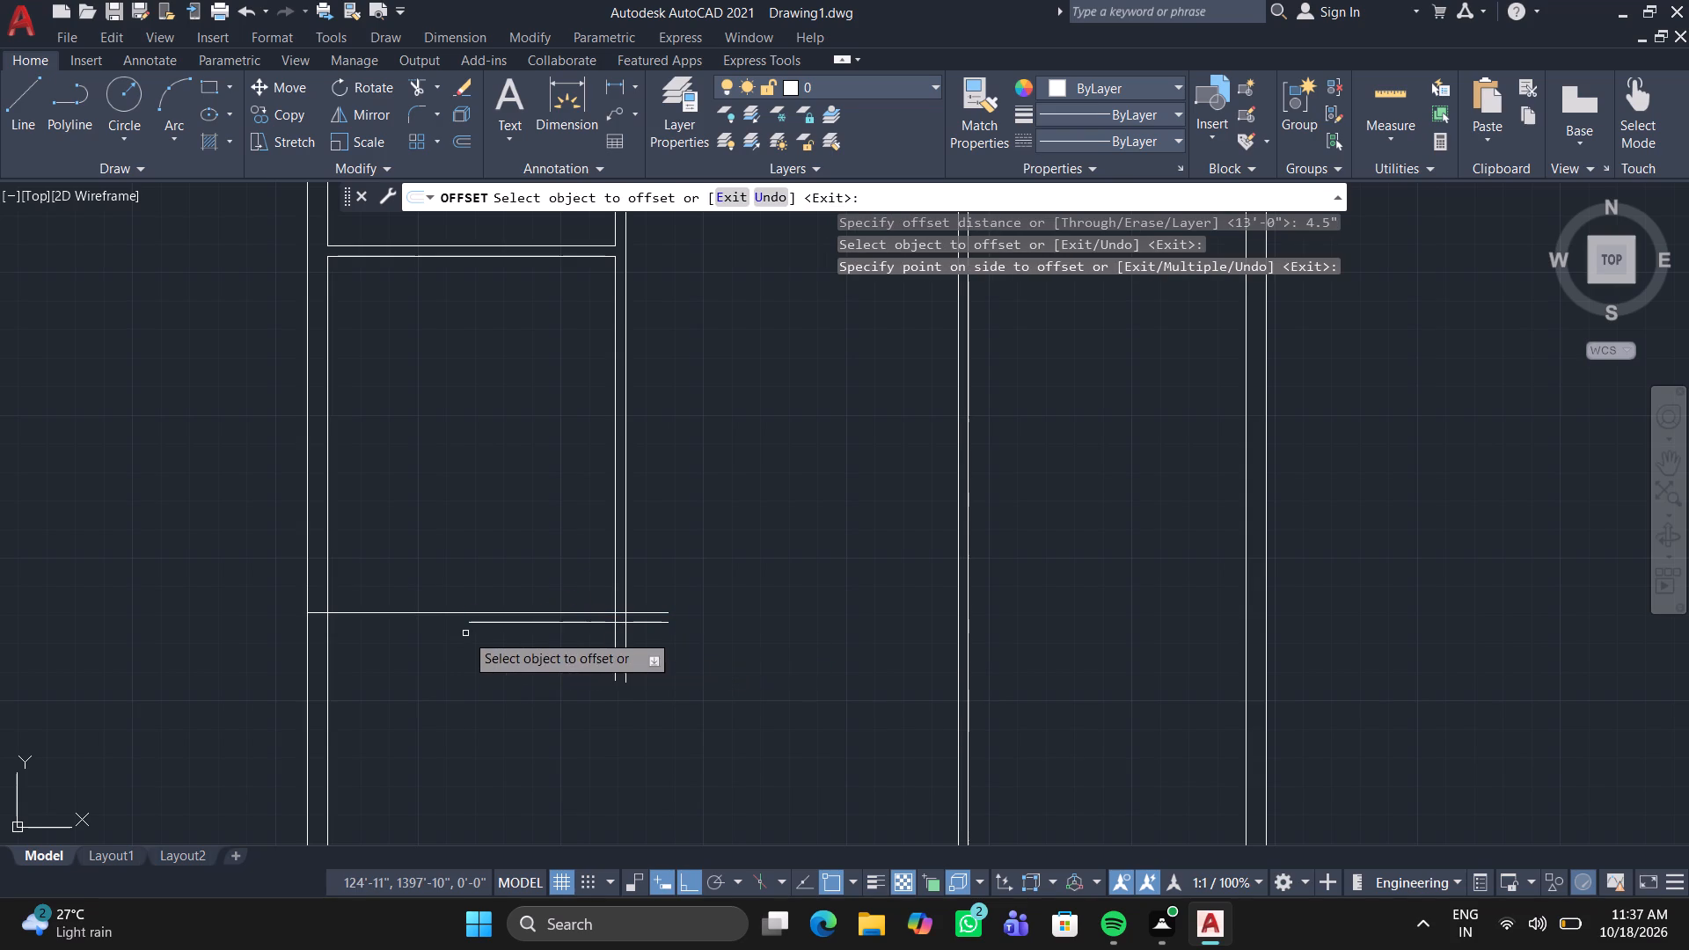
left_click(438, 607)
left_click(433, 610)
left_click(415, 632)
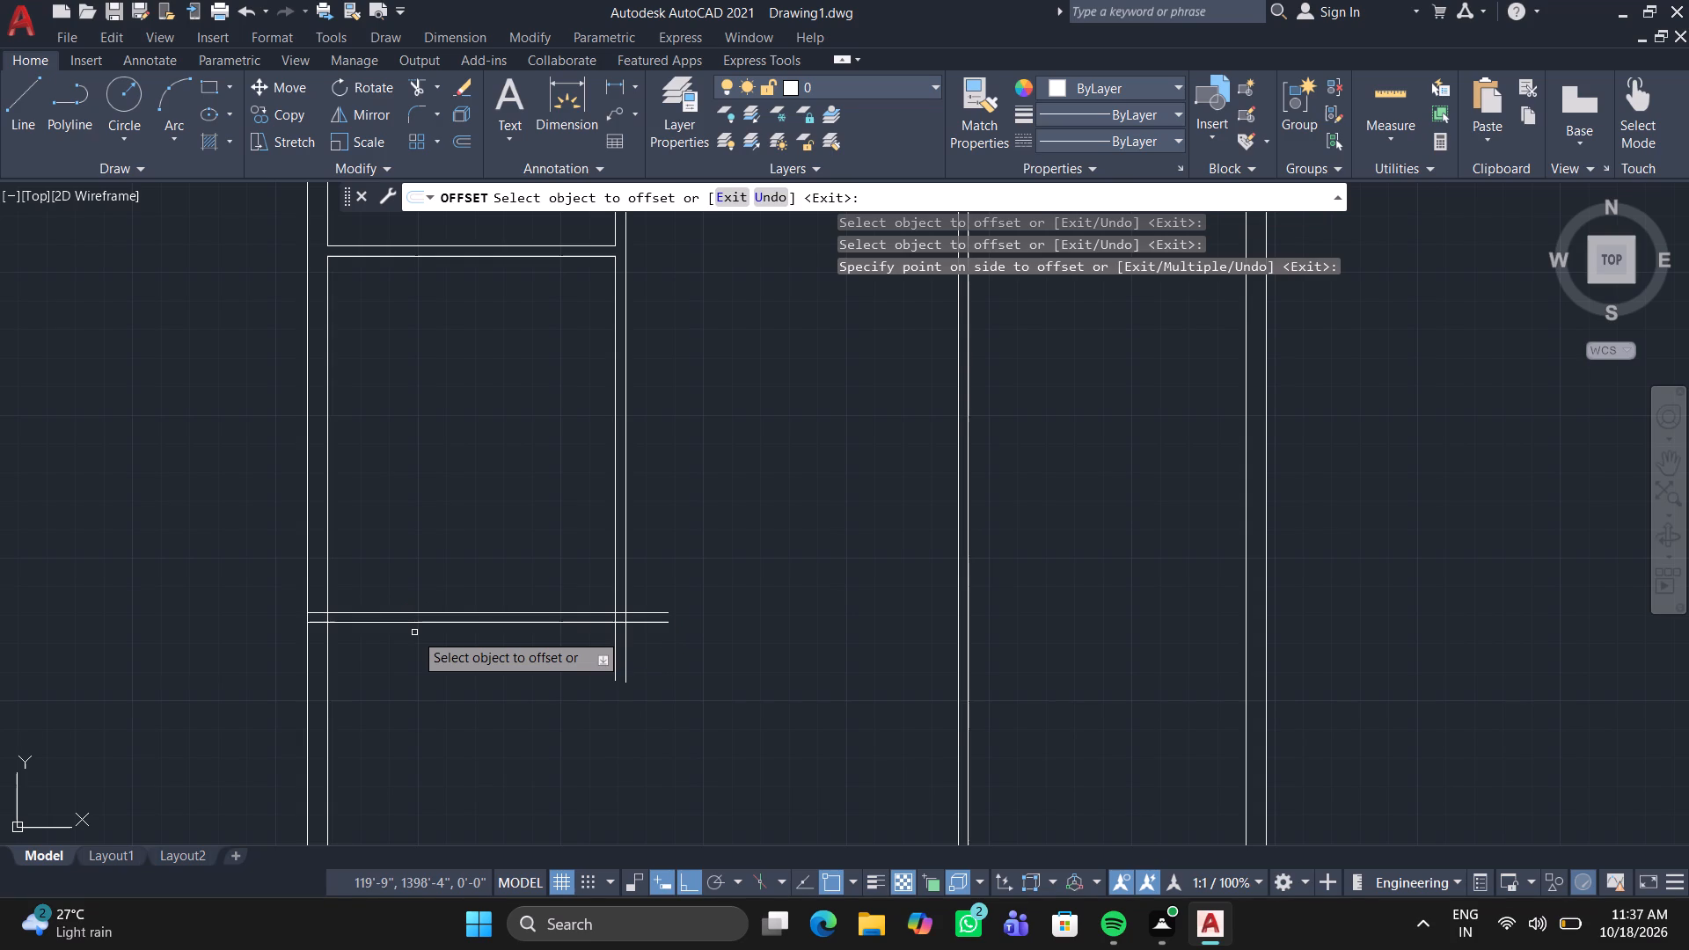
Trim the horizontal and vertical line ends that overhang the room's lower right corner.
type("tr")
key("Return")
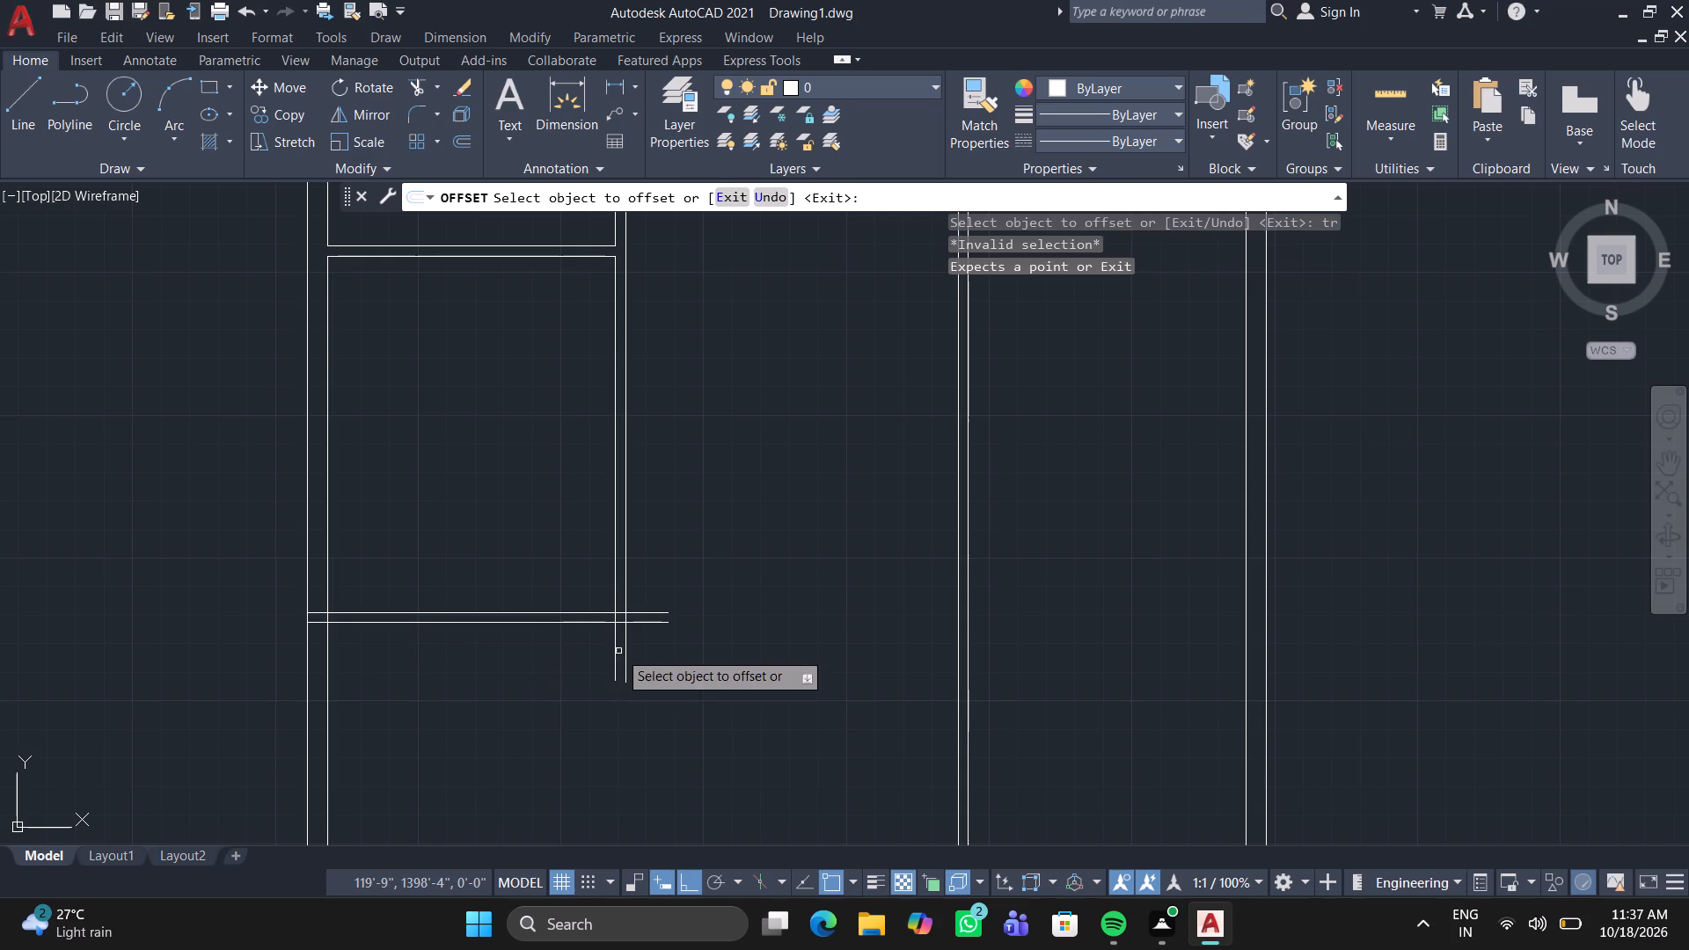
left_click_drag(654, 590, 653, 617)
left_click_drag(650, 650, 650, 634)
key("space")
type("tr")
key("Return")
left_click(647, 600)
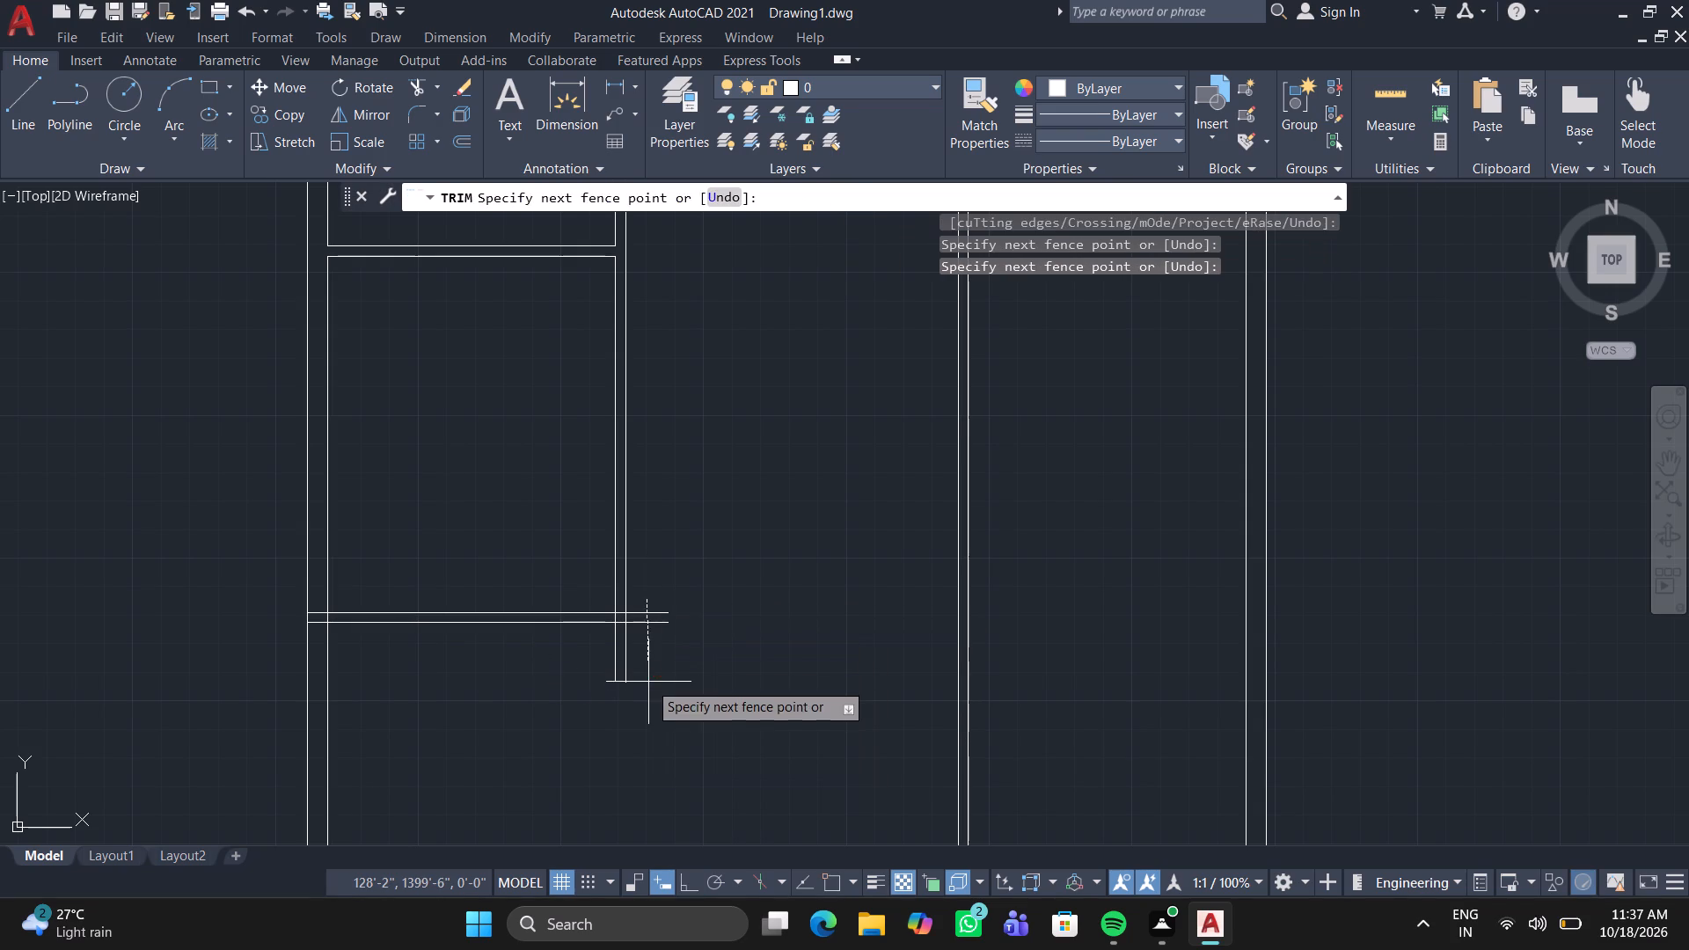
left_click(647, 696)
left_click(631, 644)
left_click(537, 643)
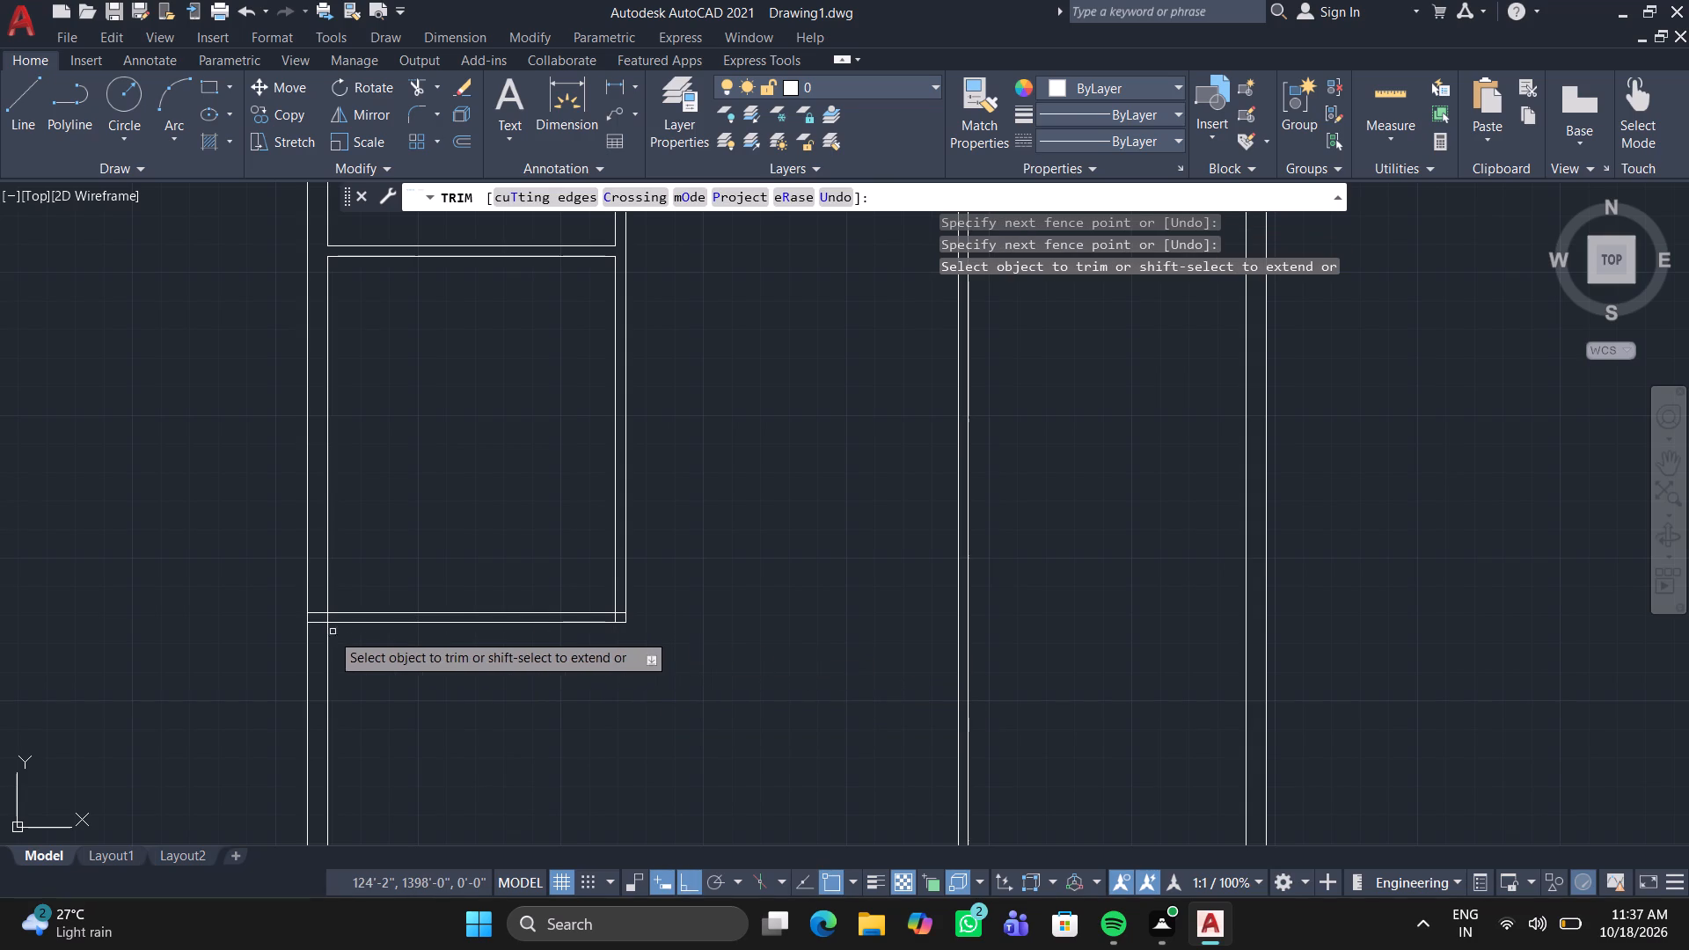
Trim the bottom wall's line ends inside the left outer wall and the inner wall line between the bottom wall's two lines.
scroll(315, 634, "up", 4)
left_click_drag(326, 500, 324, 595)
left_click(362, 521)
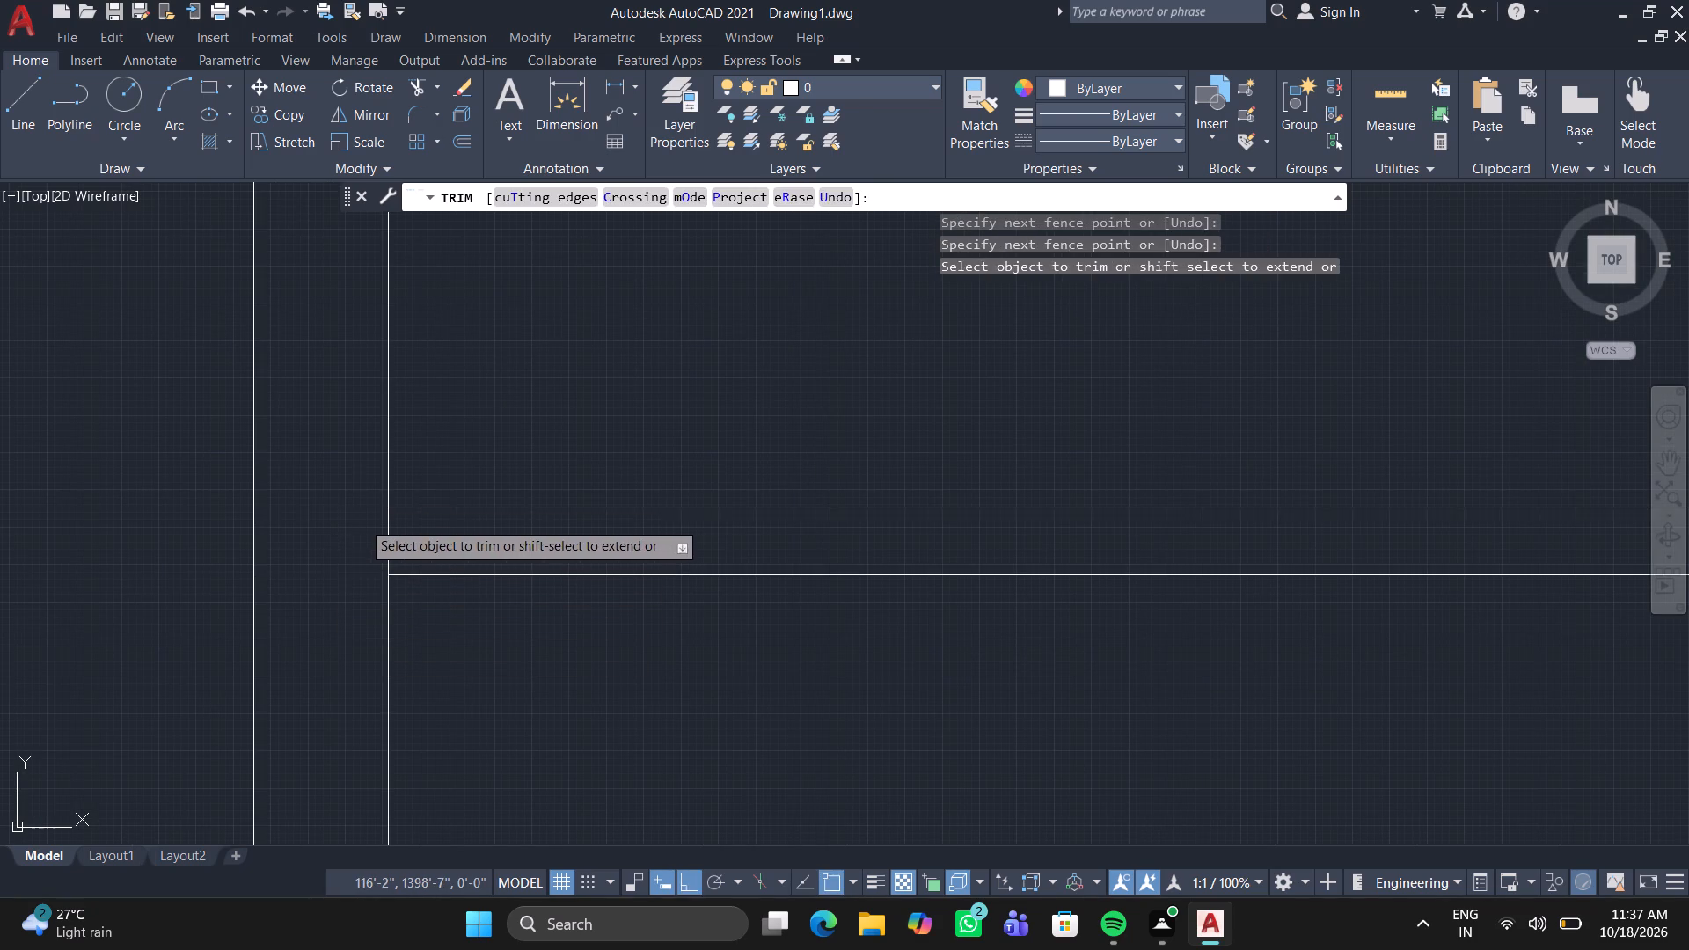
left_click(498, 550)
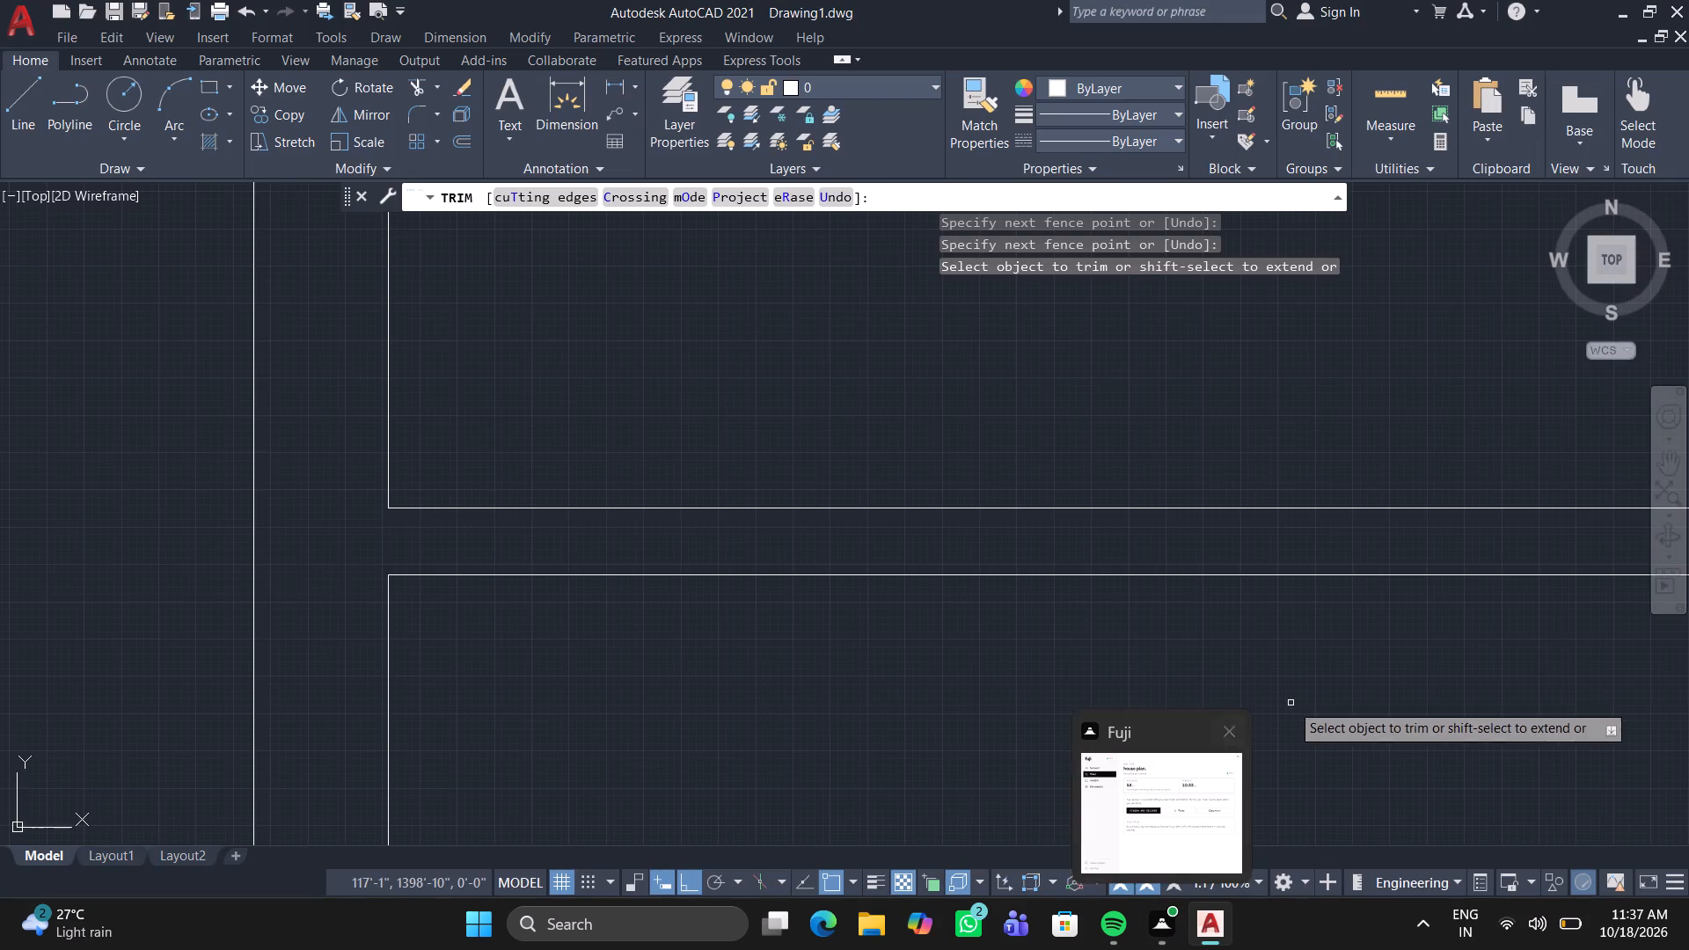
scroll(1341, 686, "down", 4)
middle_click_drag(1357, 697, 981, 662)
middle_click_drag(1052, 560, 984, 605)
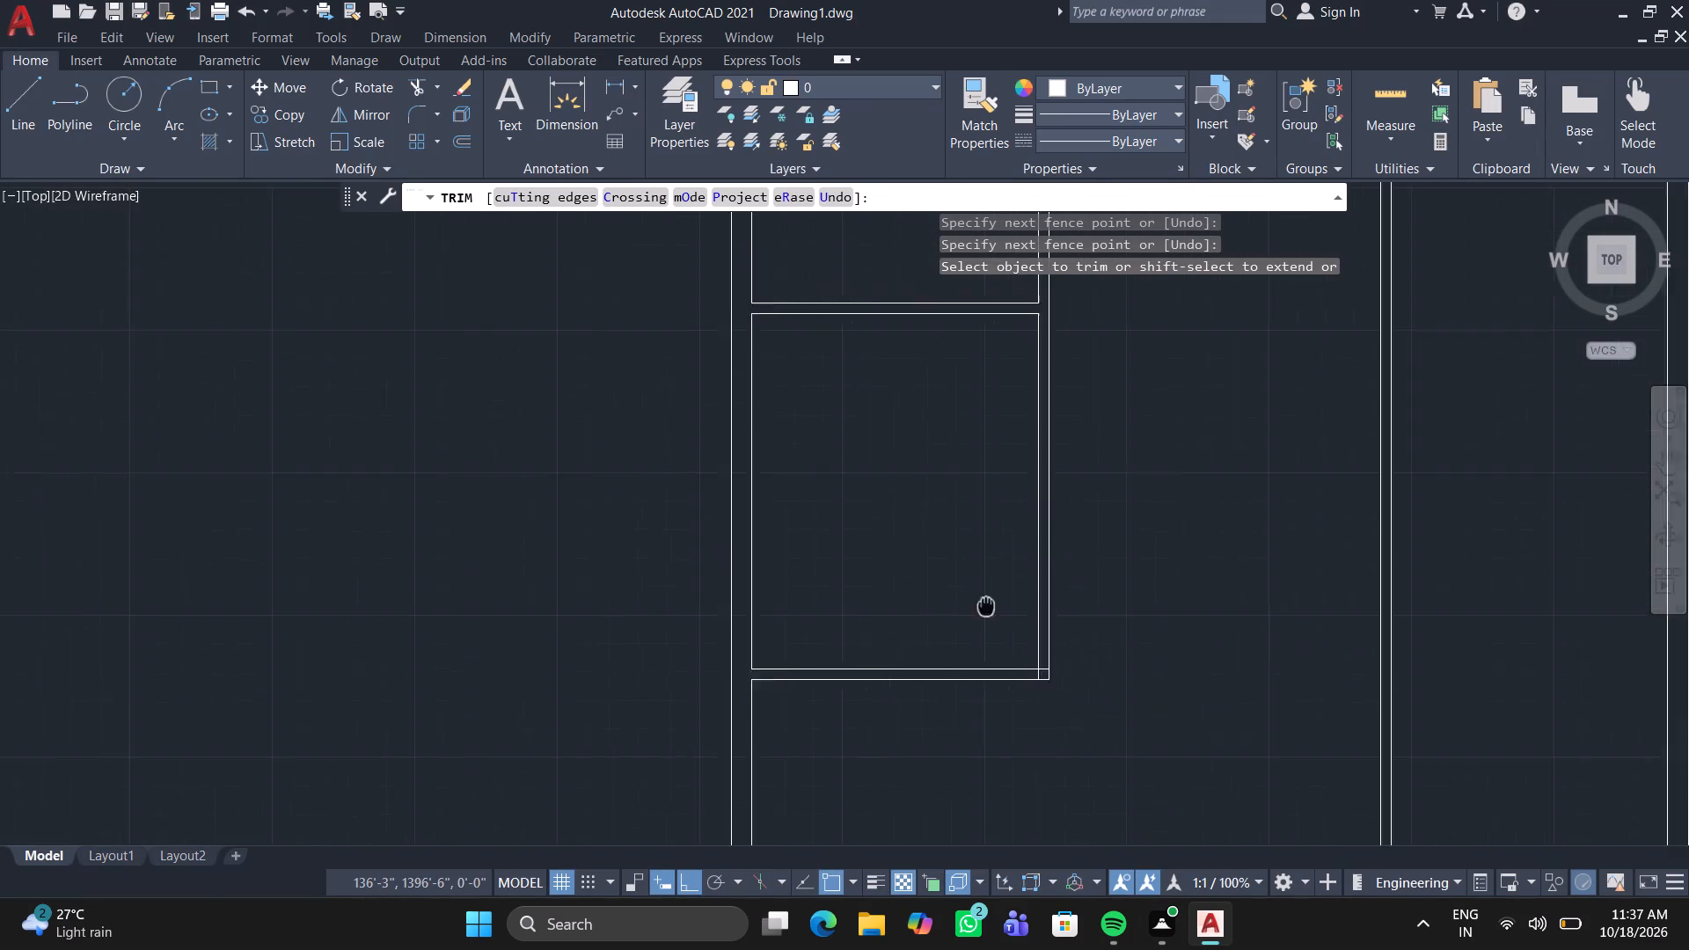
Trim the overlapping horizontal and vertical line ends inside the wall thickness at the room's lower right corner.
middle_click_drag(984, 605, 943, 623)
scroll(994, 683, "up", 4)
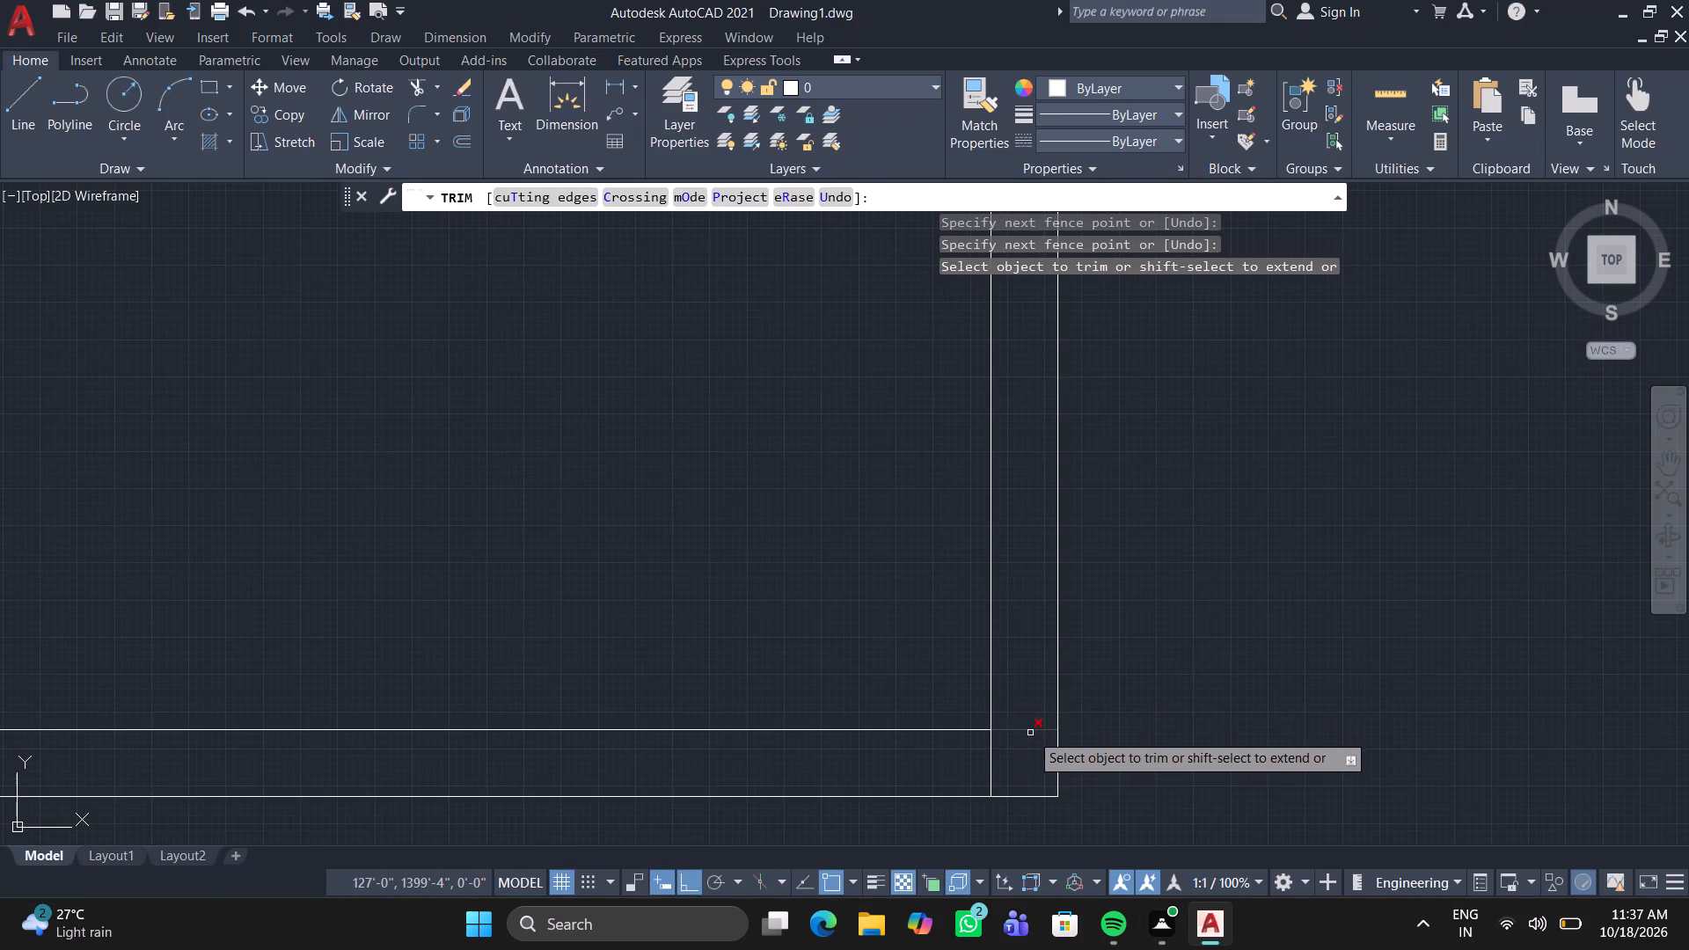
left_click(1030, 729)
double_click(981, 755)
left_click(1038, 745)
scroll(1039, 743, "down", 2)
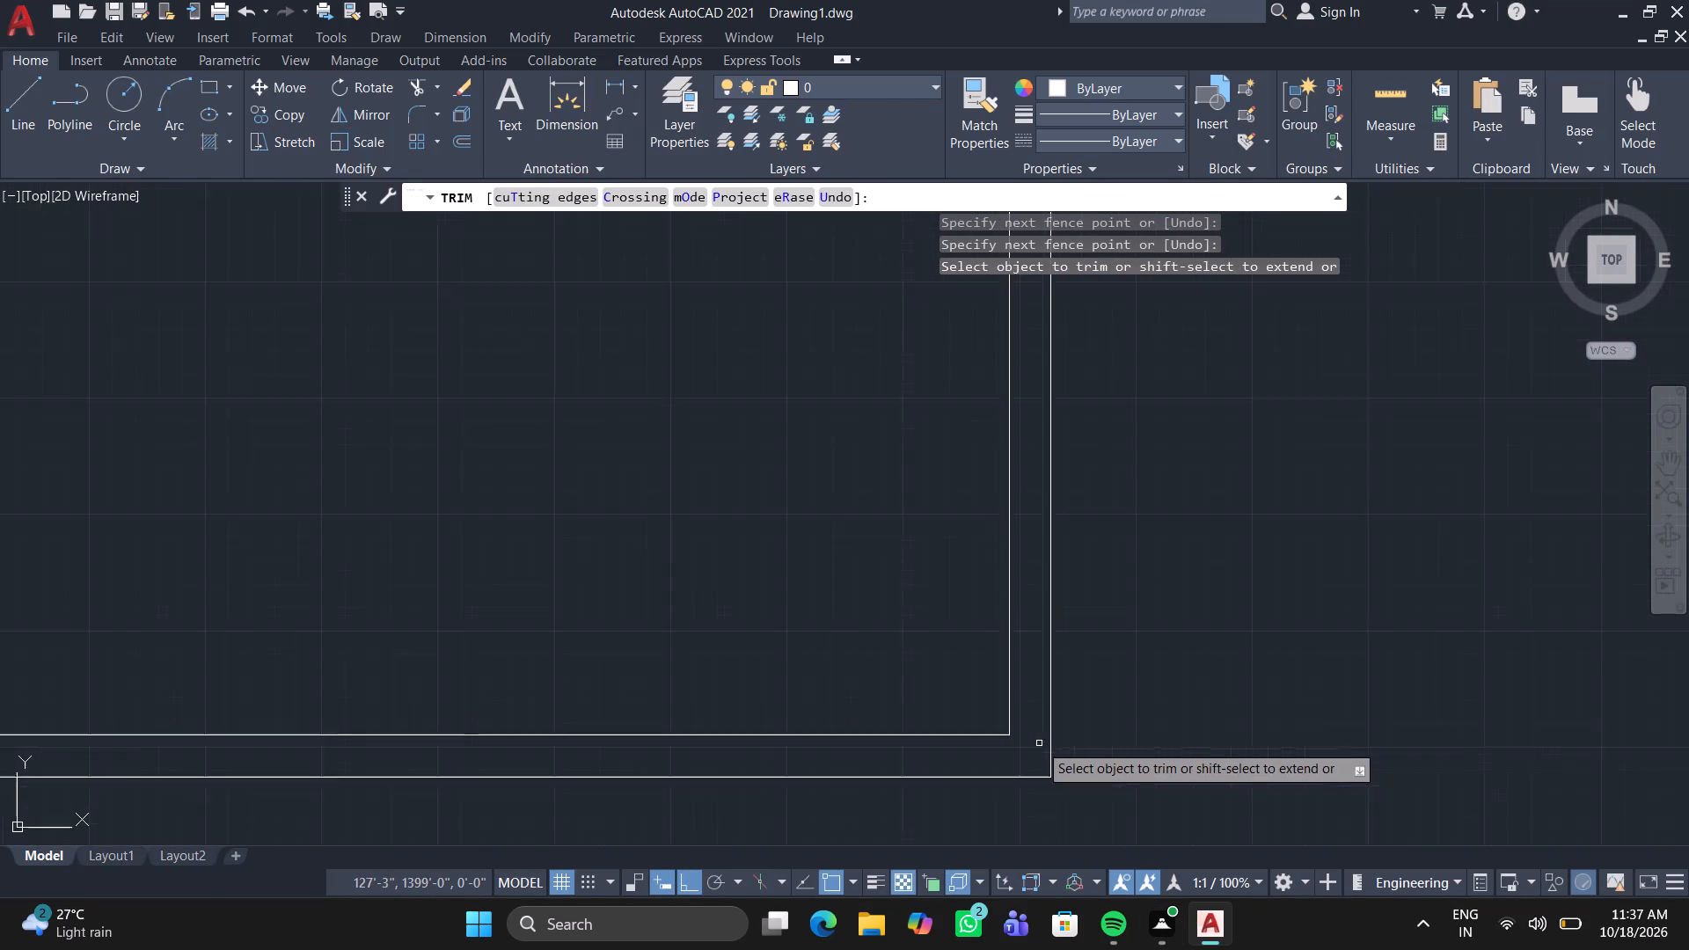
scroll(1039, 743, "down", 1)
scroll(1140, 700, "down", 3)
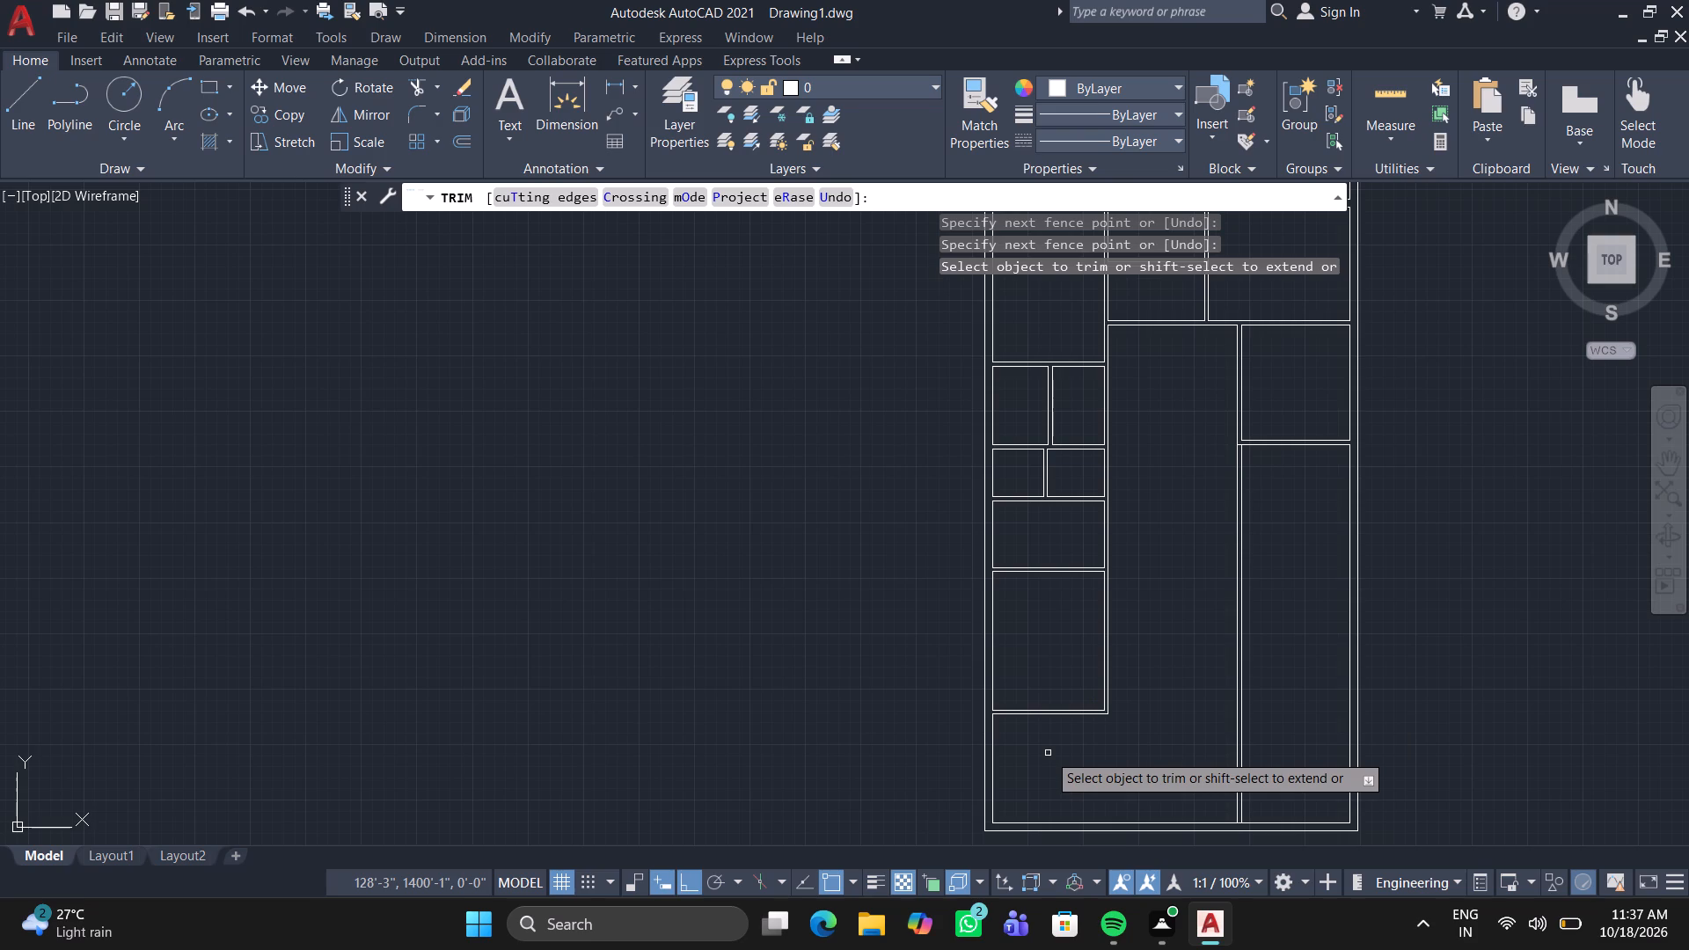
scroll(1155, 684, "down", 2)
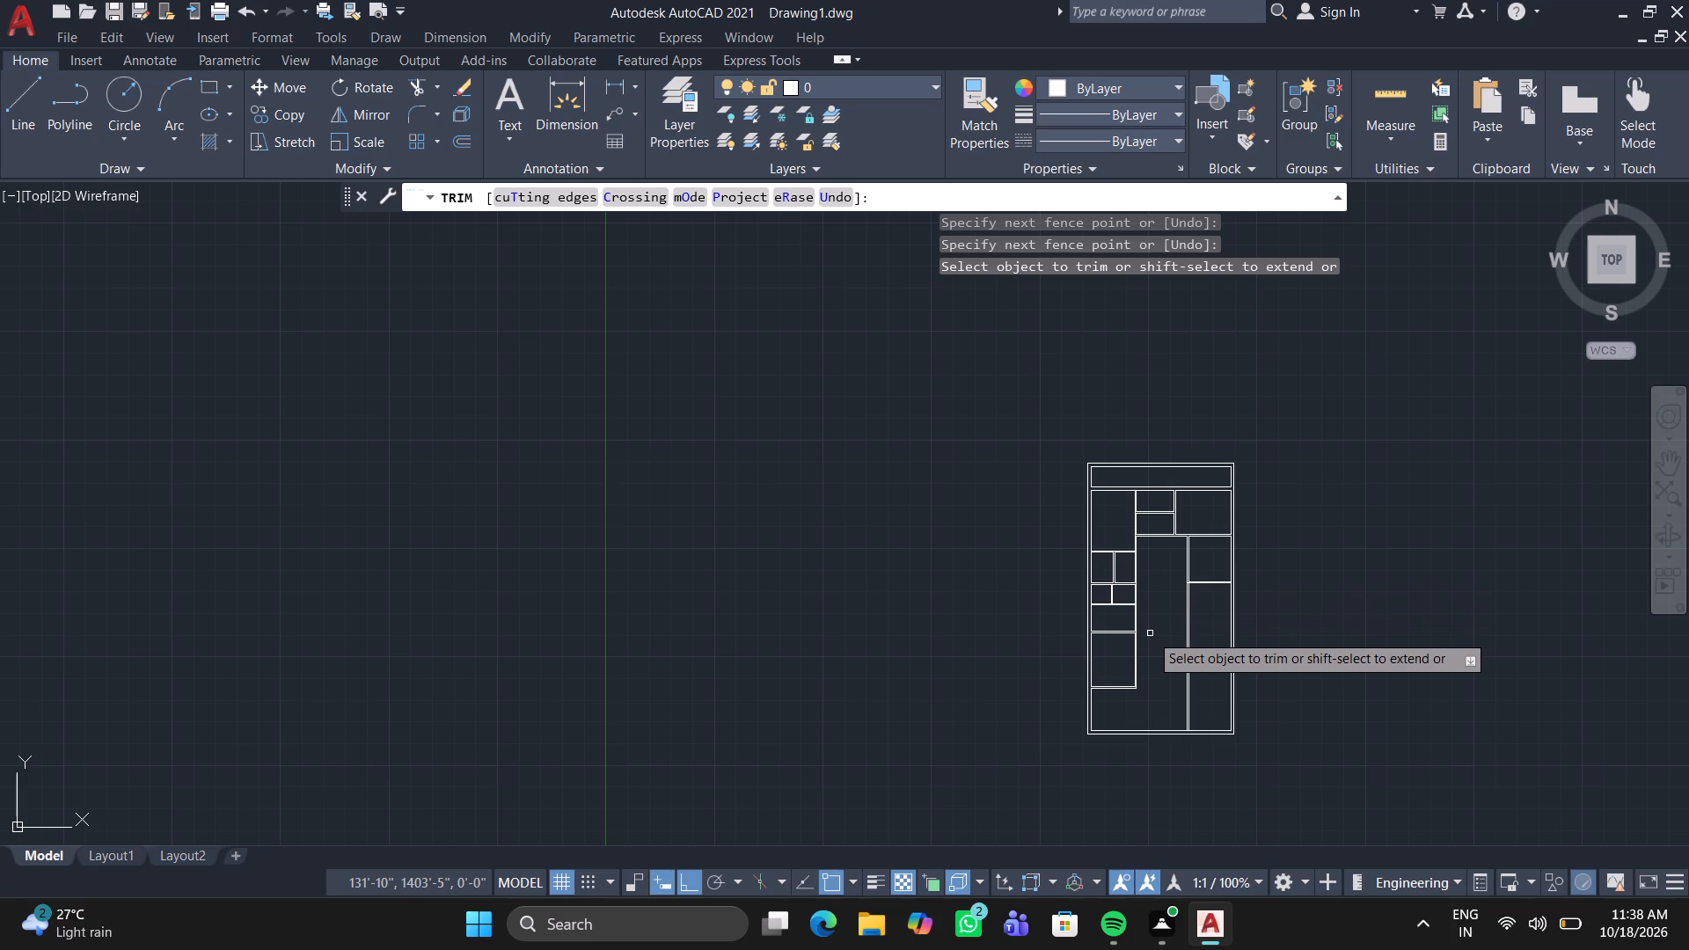
scroll(1126, 712, "up", 4)
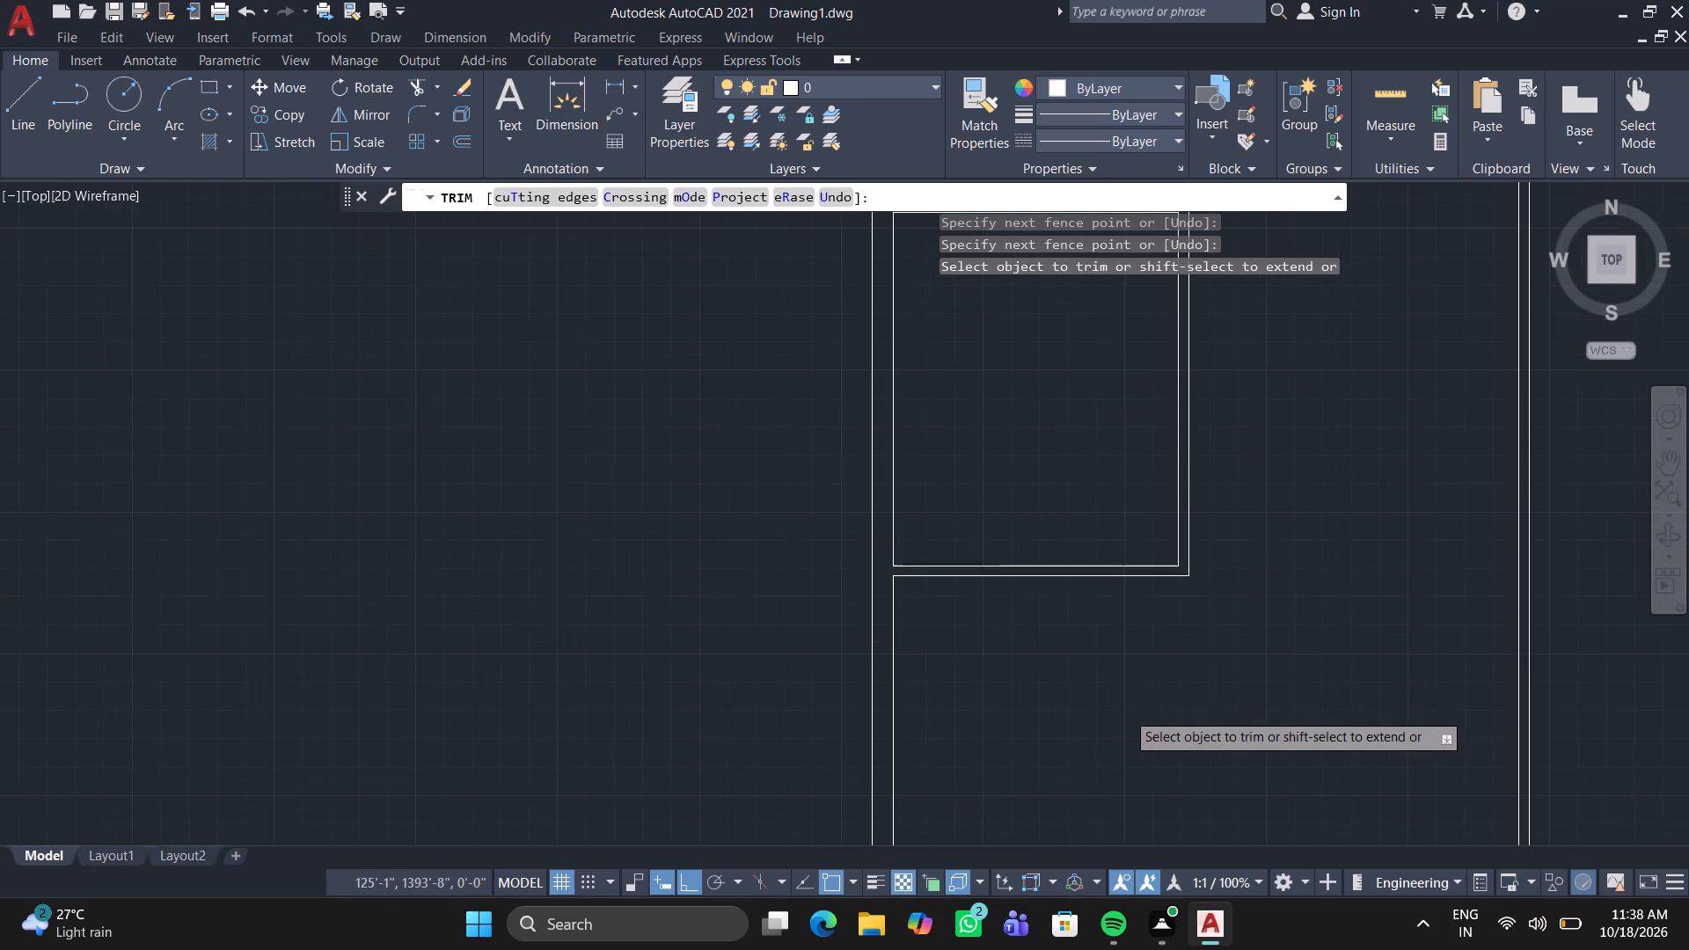
key("space")
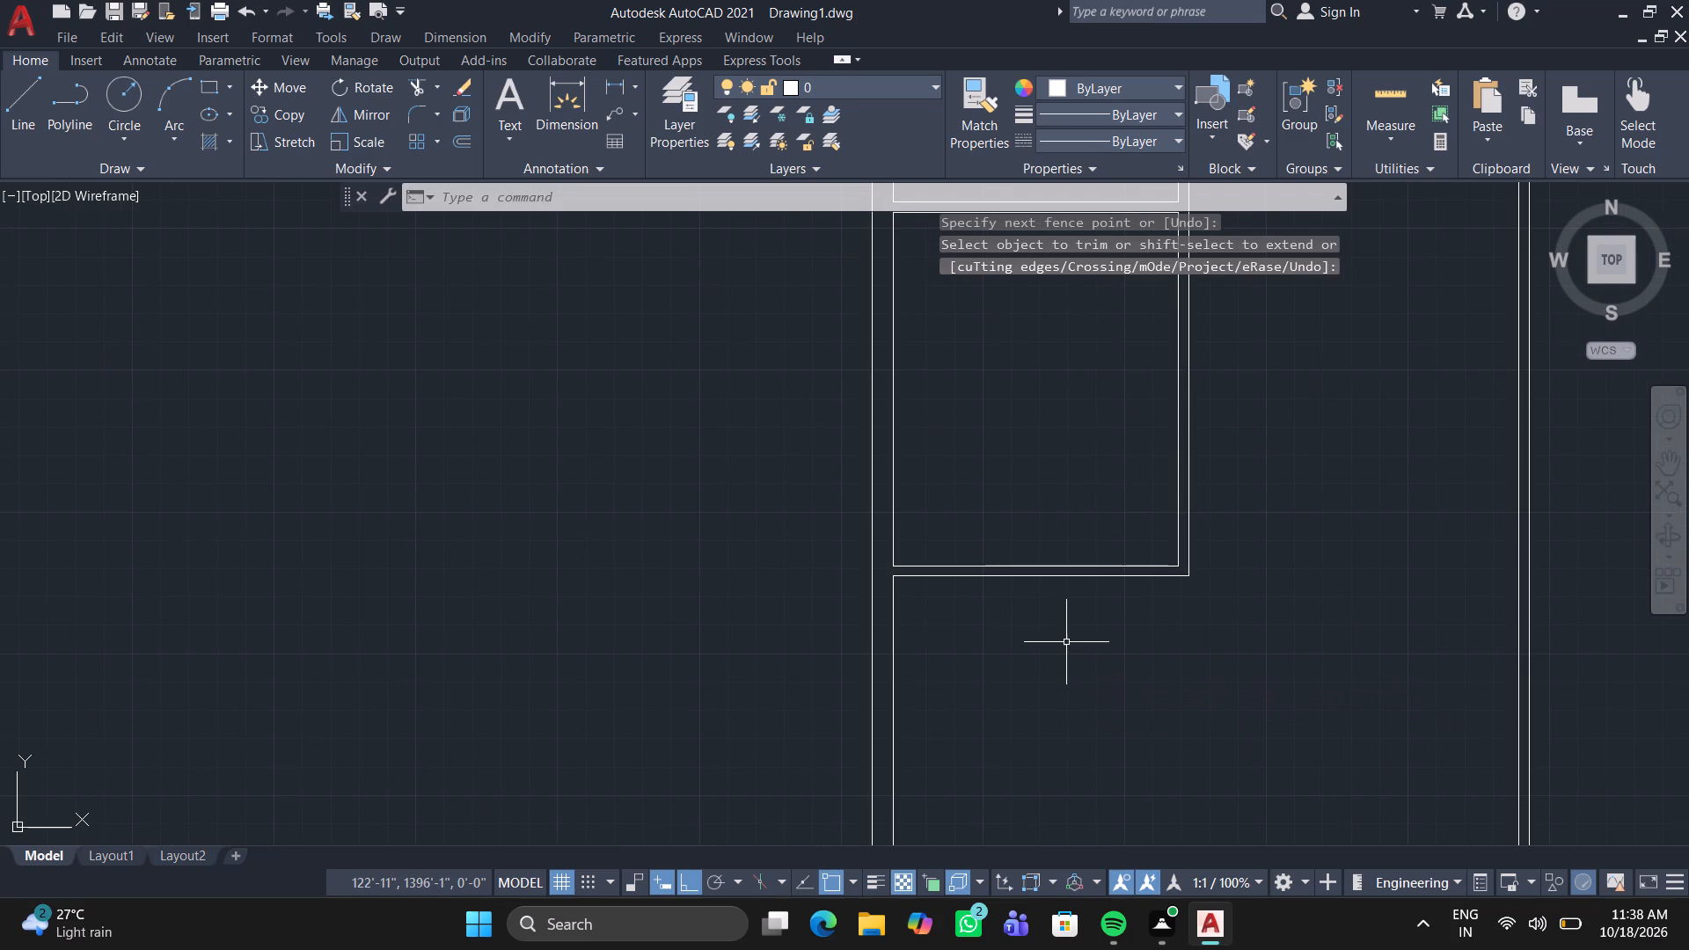
key("space")
key("Escape")
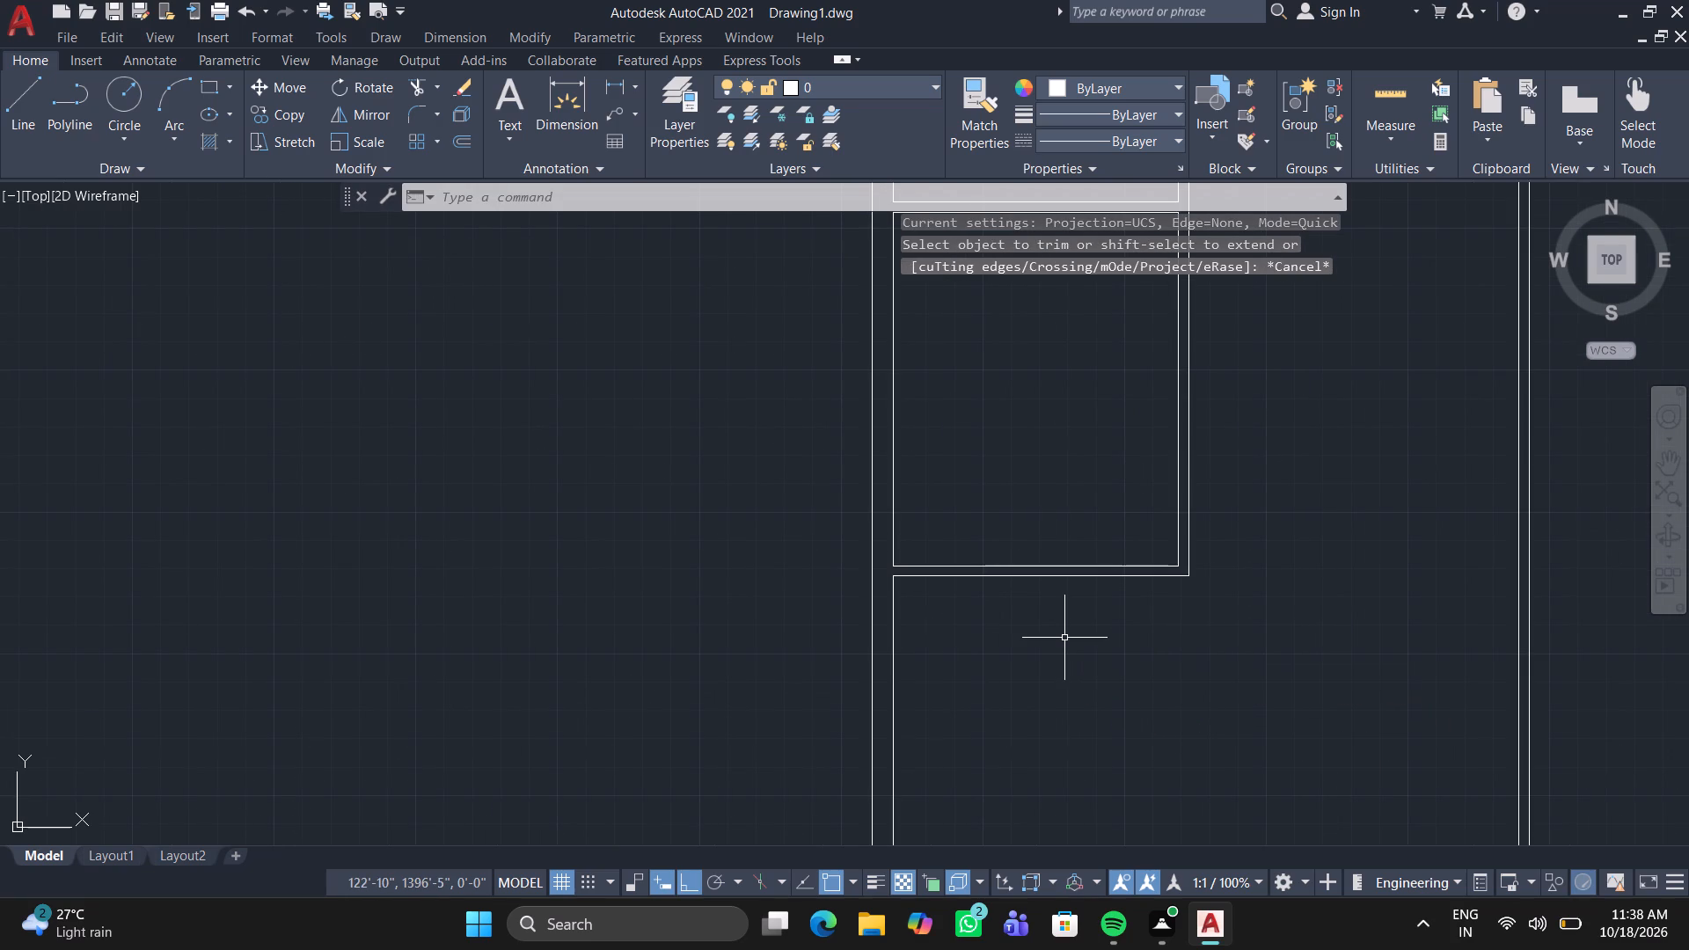
Offset both segments of the bottom wall's lower line 5'3" downward to lay out another room below.
key("o")
key("Return")
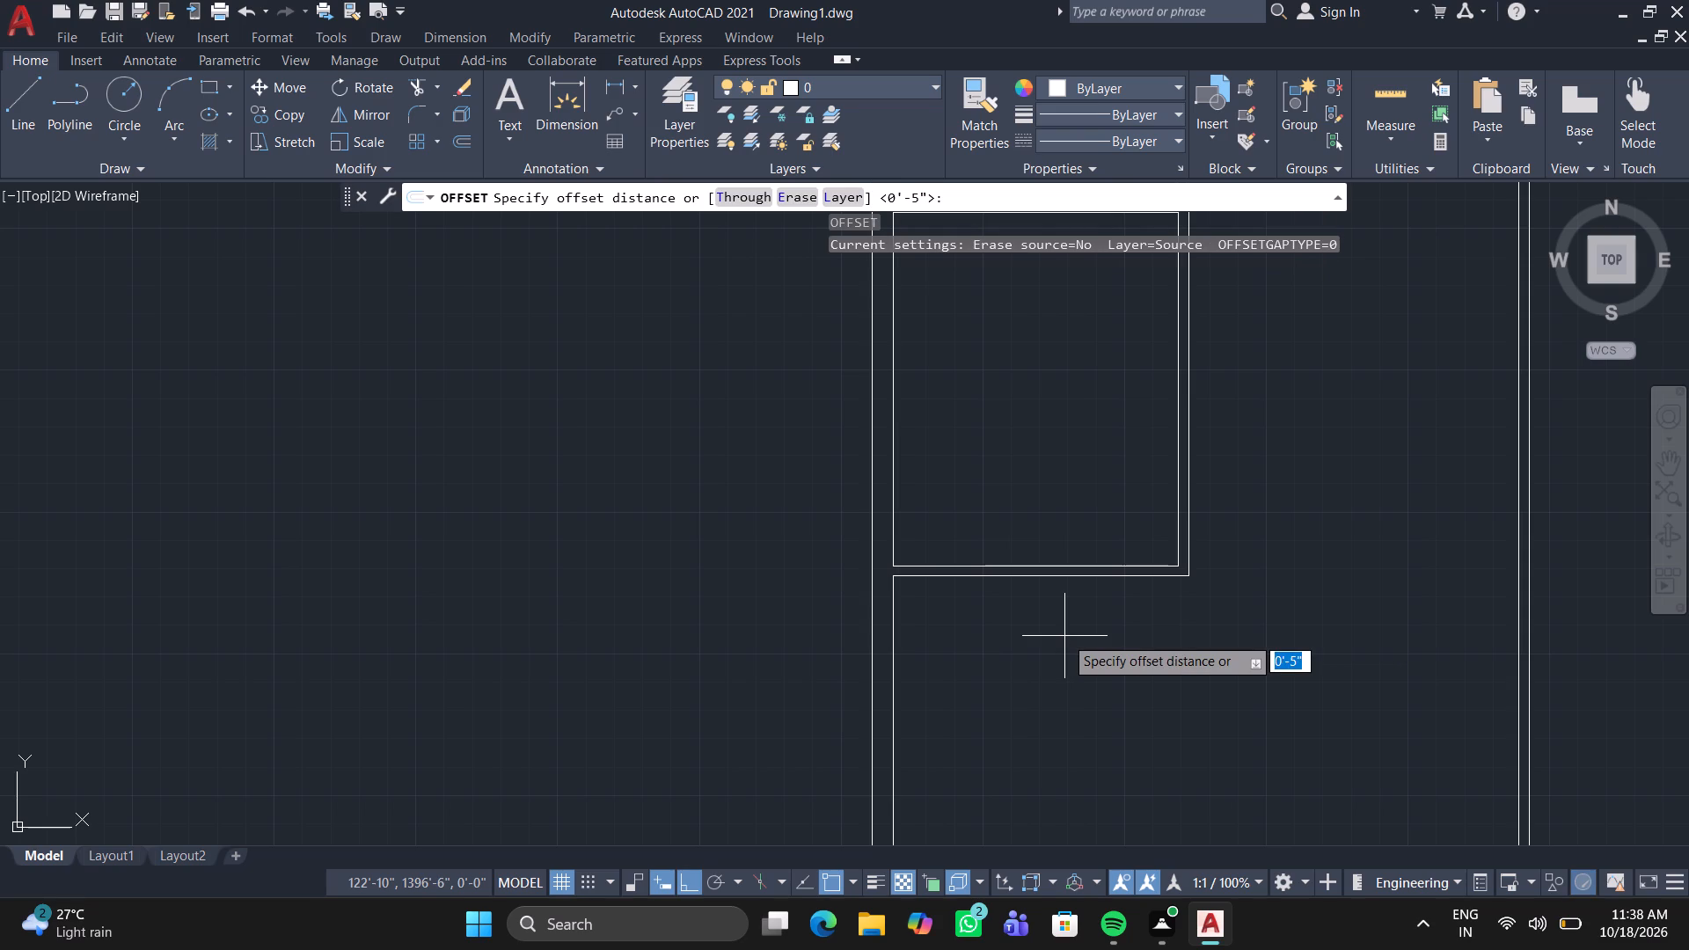
type("5'")
type("3\"")
key("Return")
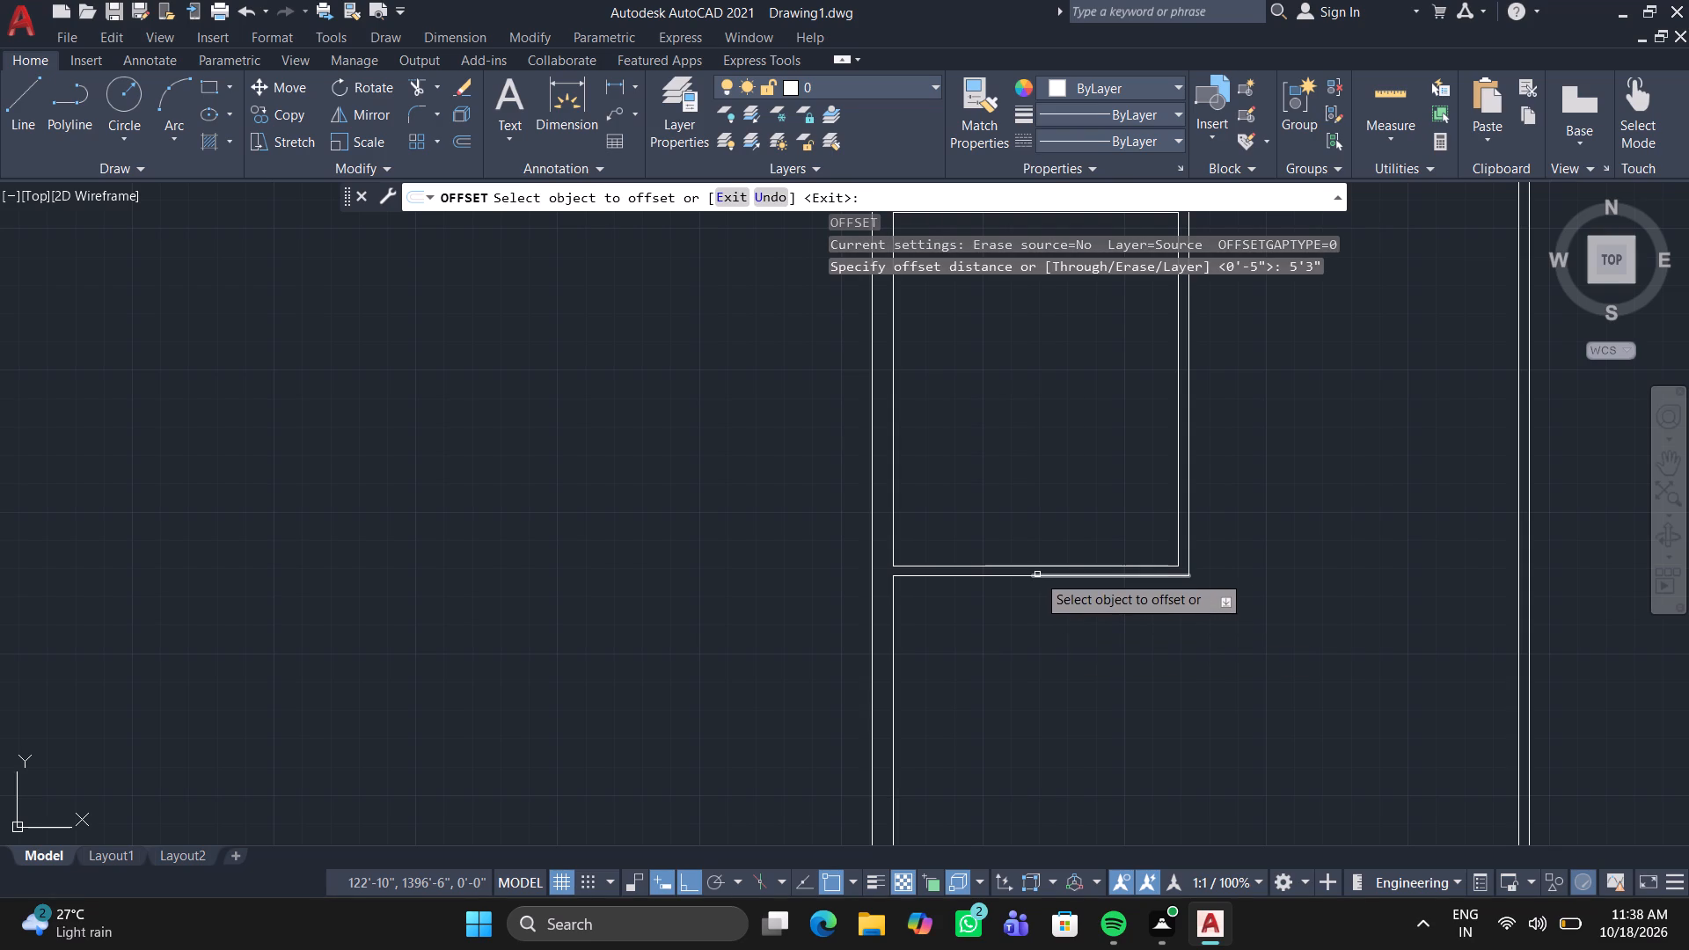
left_click(1037, 574)
left_click(1049, 650)
scroll(1049, 650, "down", 2)
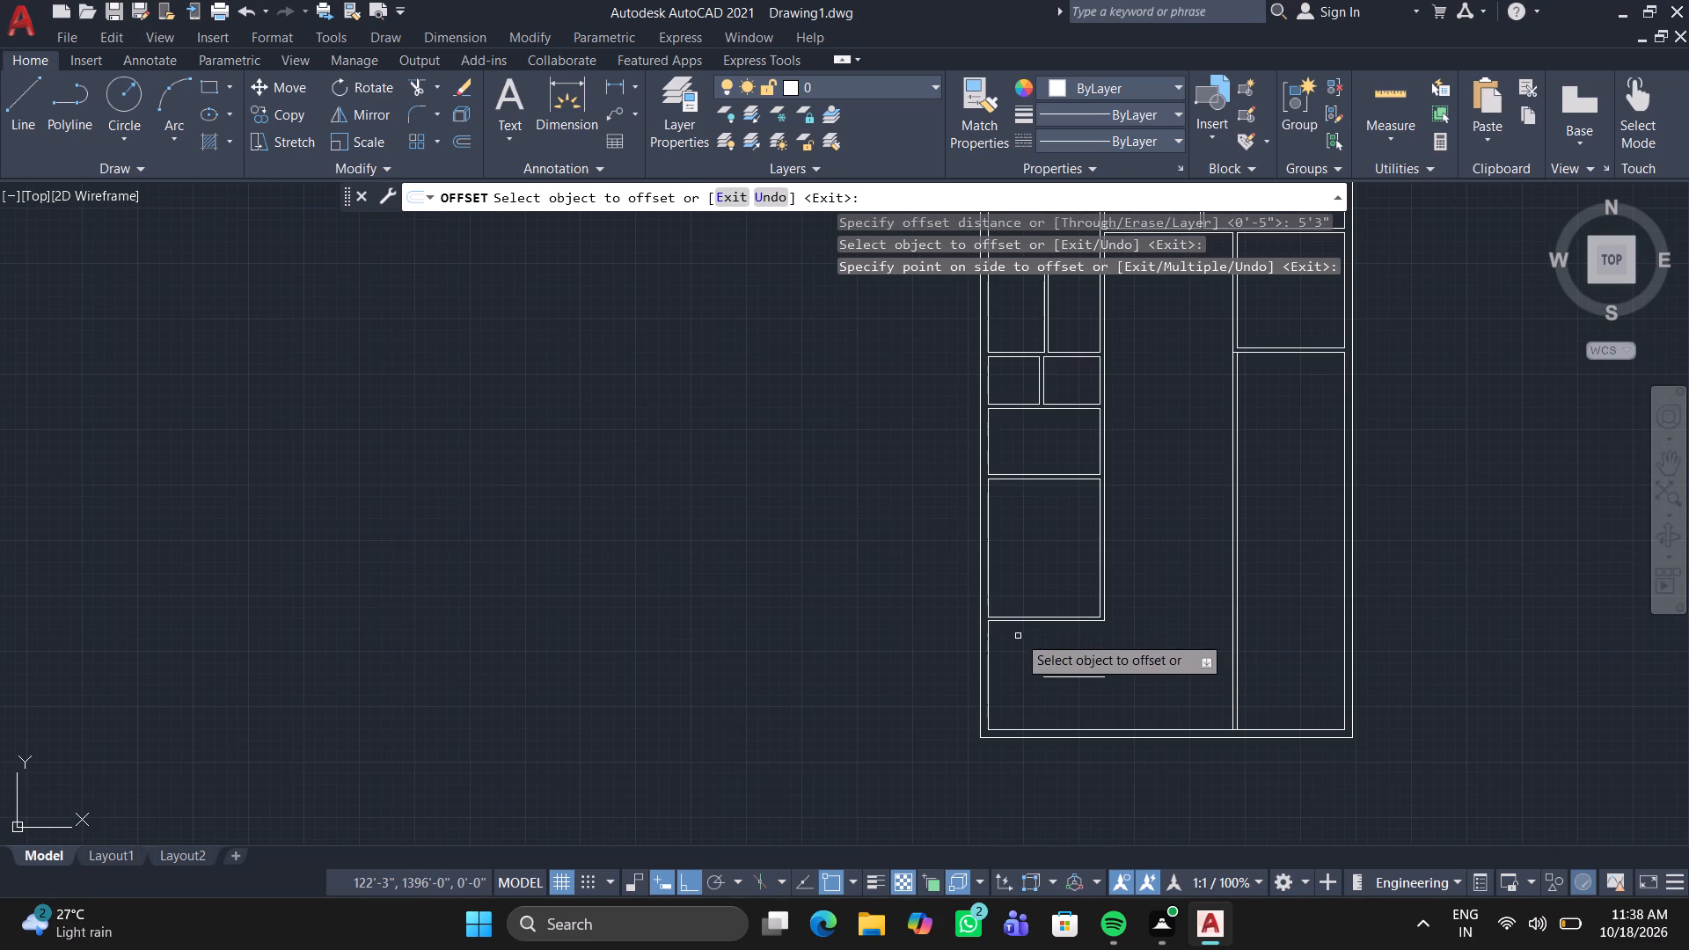
left_click(1011, 622)
left_click(1012, 655)
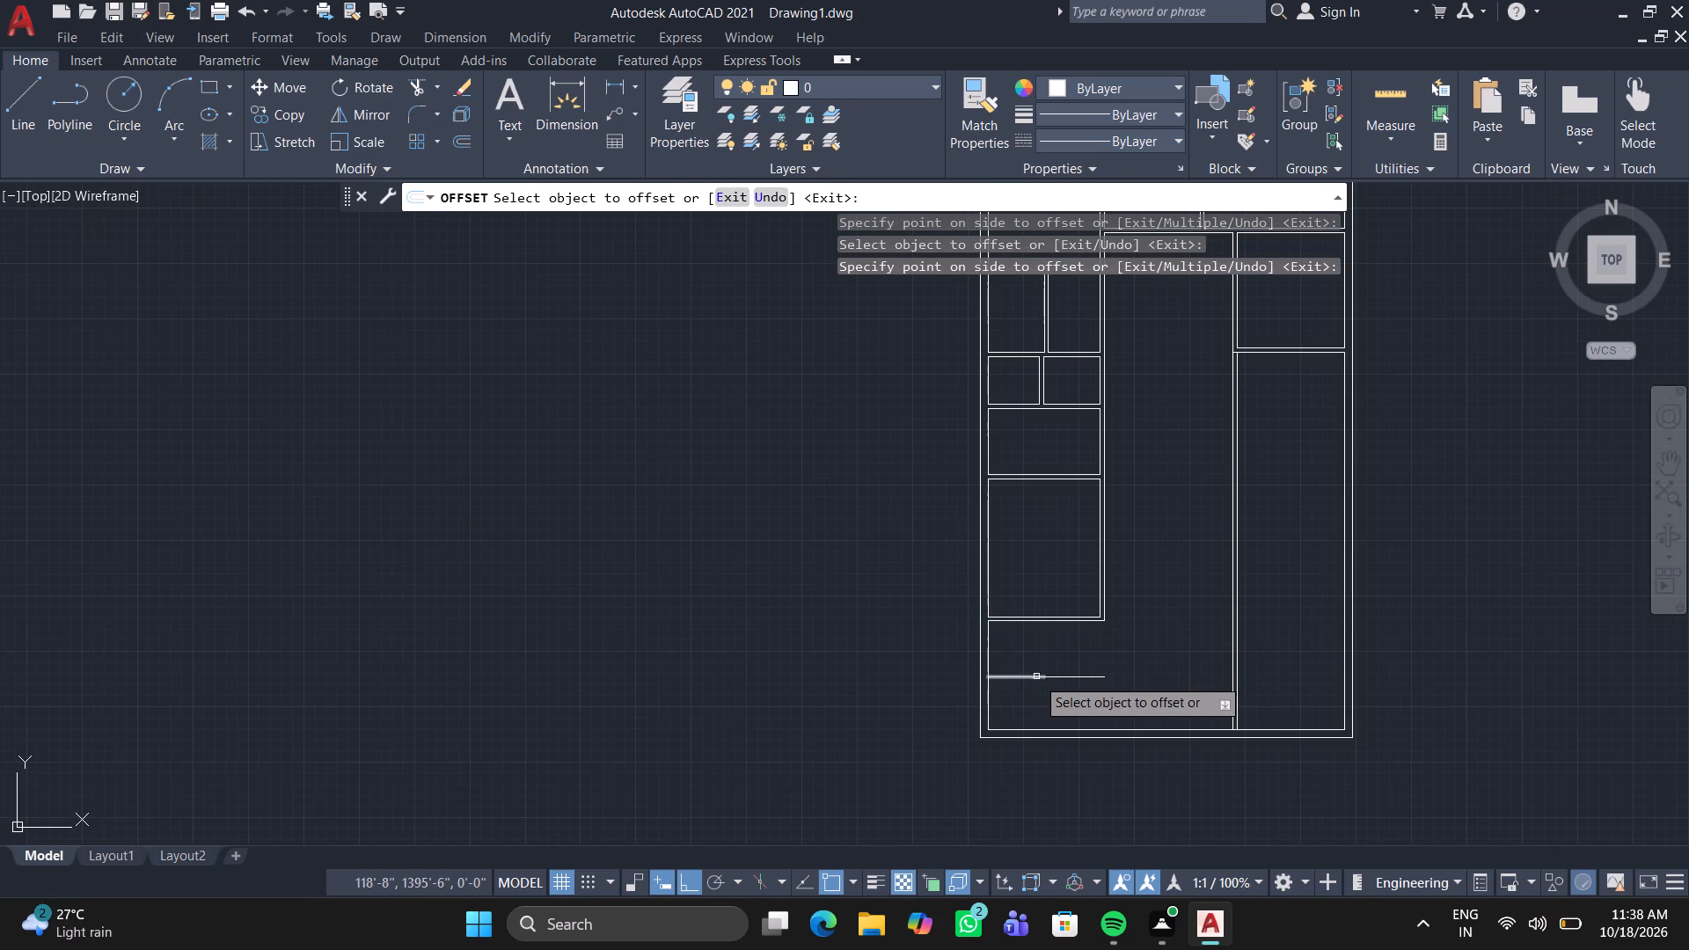
scroll(1030, 691, "up", 3)
key("space")
Offset both segments of the new horizontal line 4.5" downward to give the new room's bottom wall its thickness.
key("space")
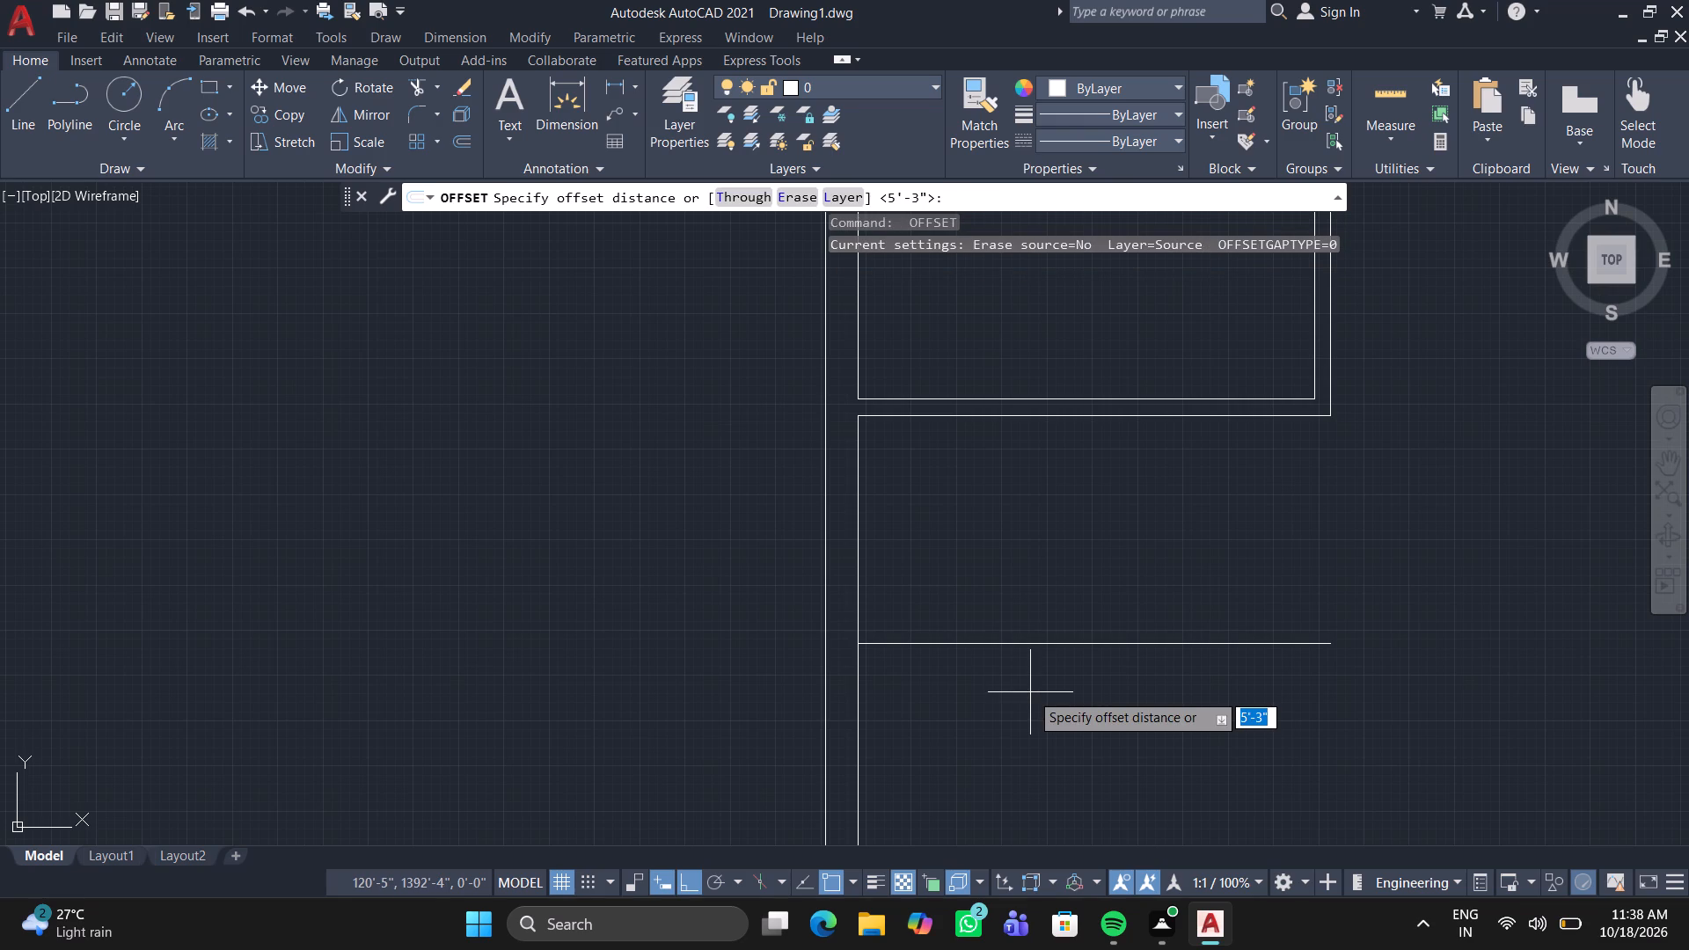
type("4.5\"")
key("Return")
left_click(1040, 640)
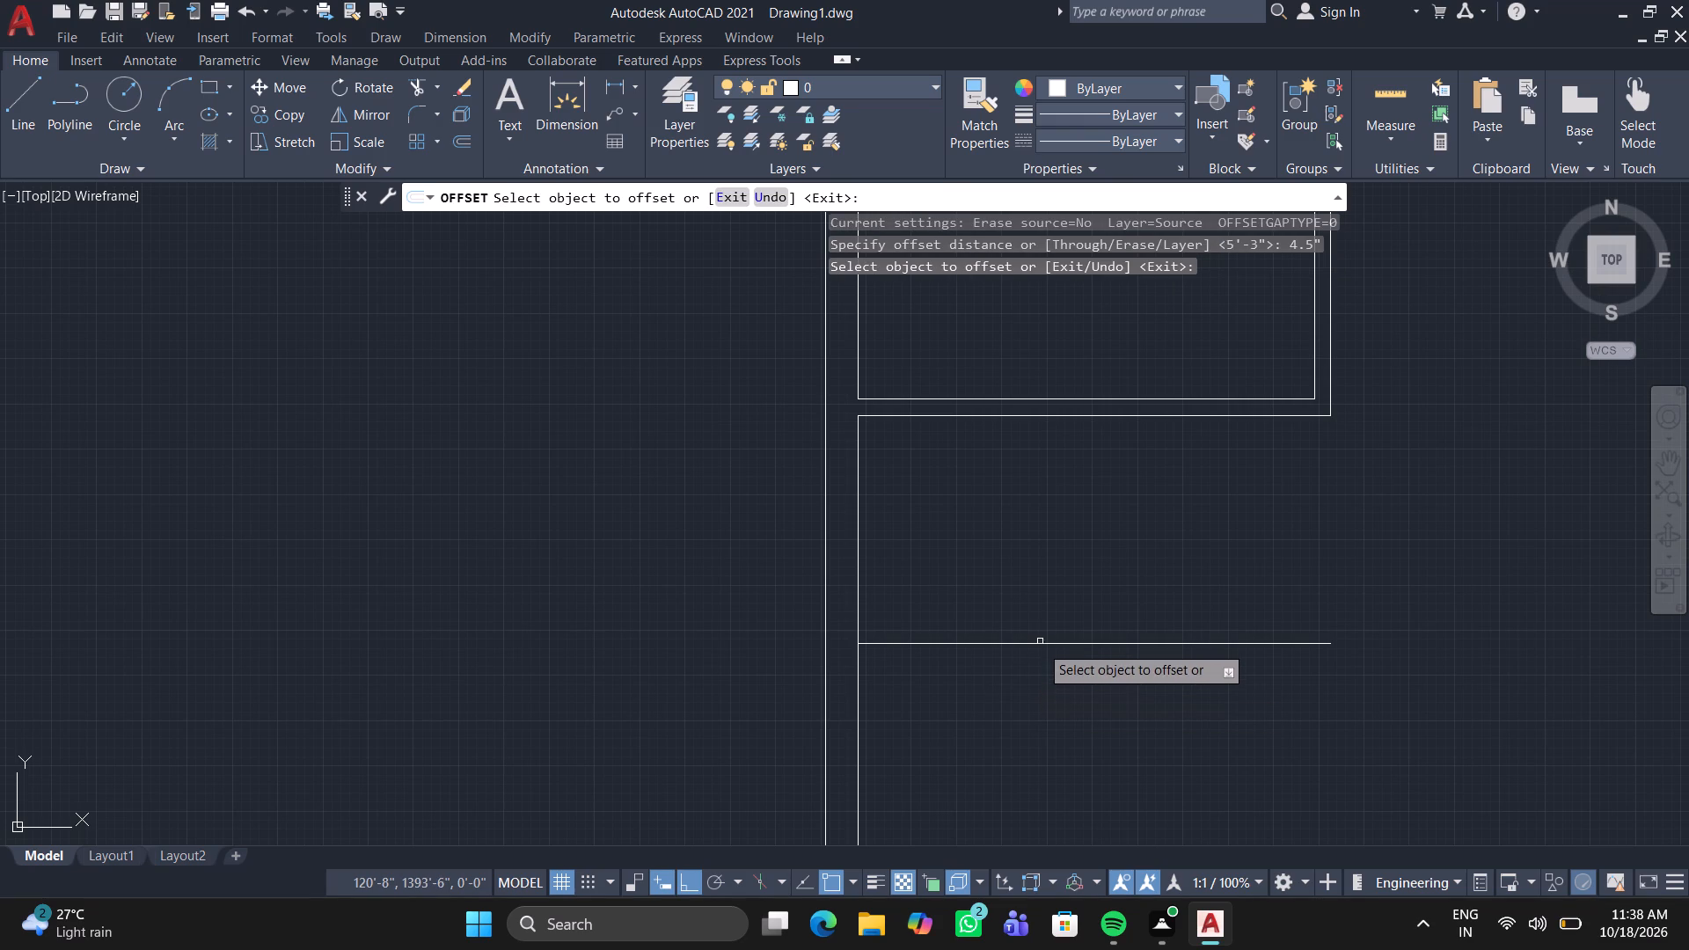
double_click(1107, 642)
left_click(1100, 697)
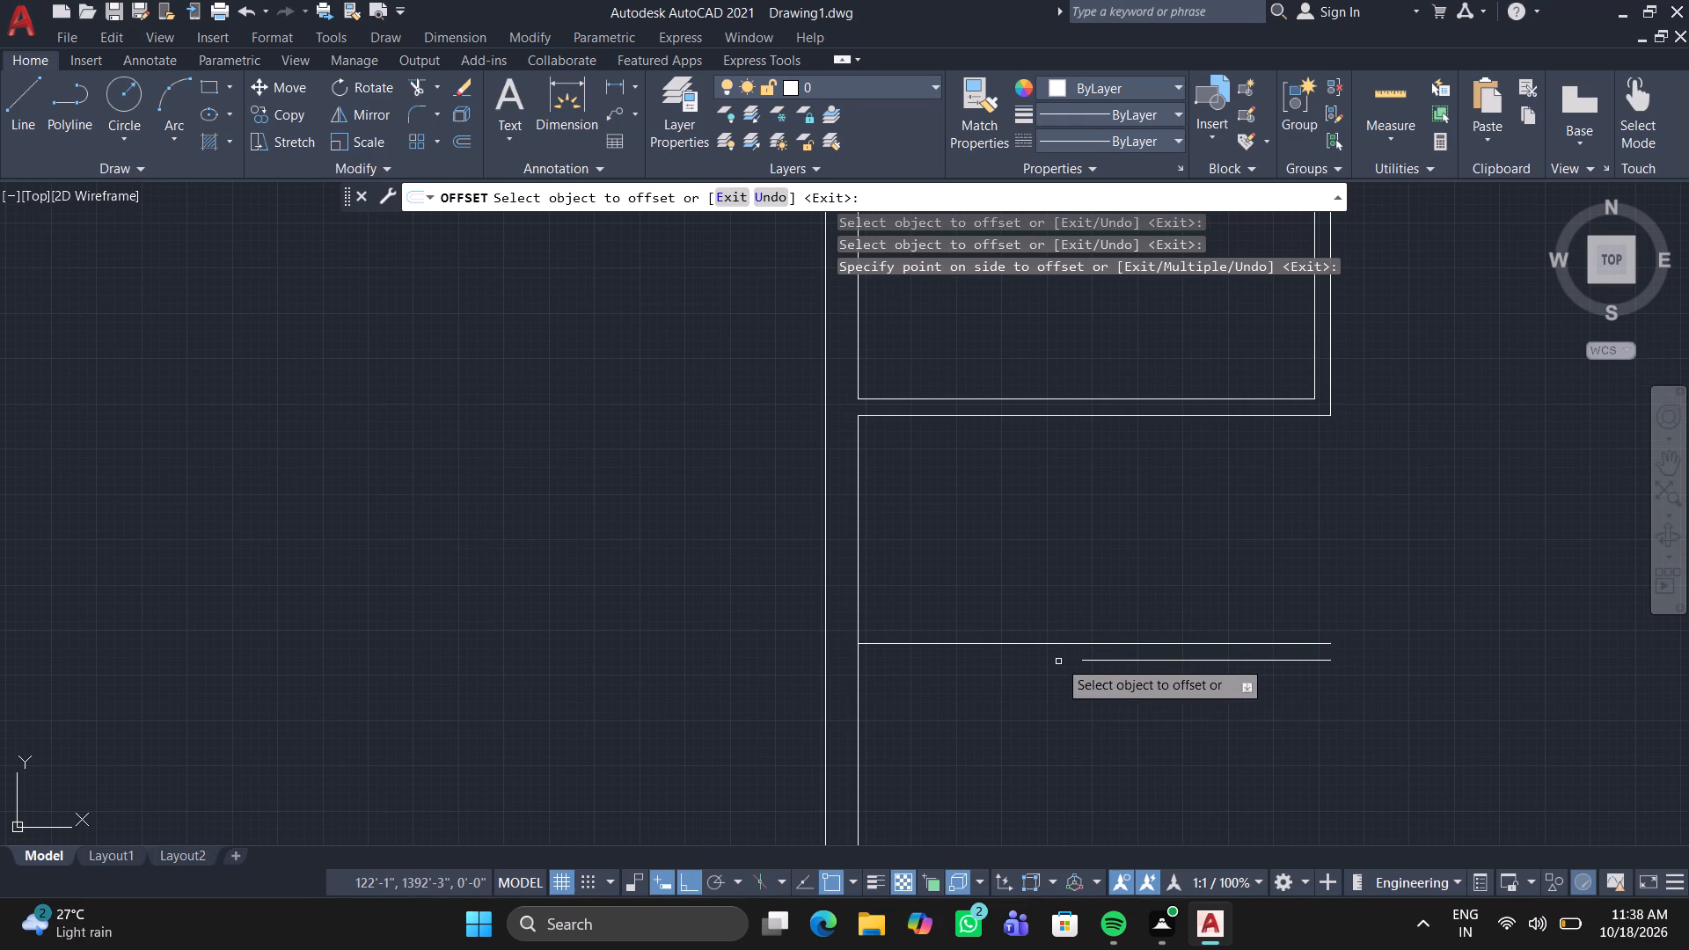
left_click(1031, 644)
left_click(1006, 692)
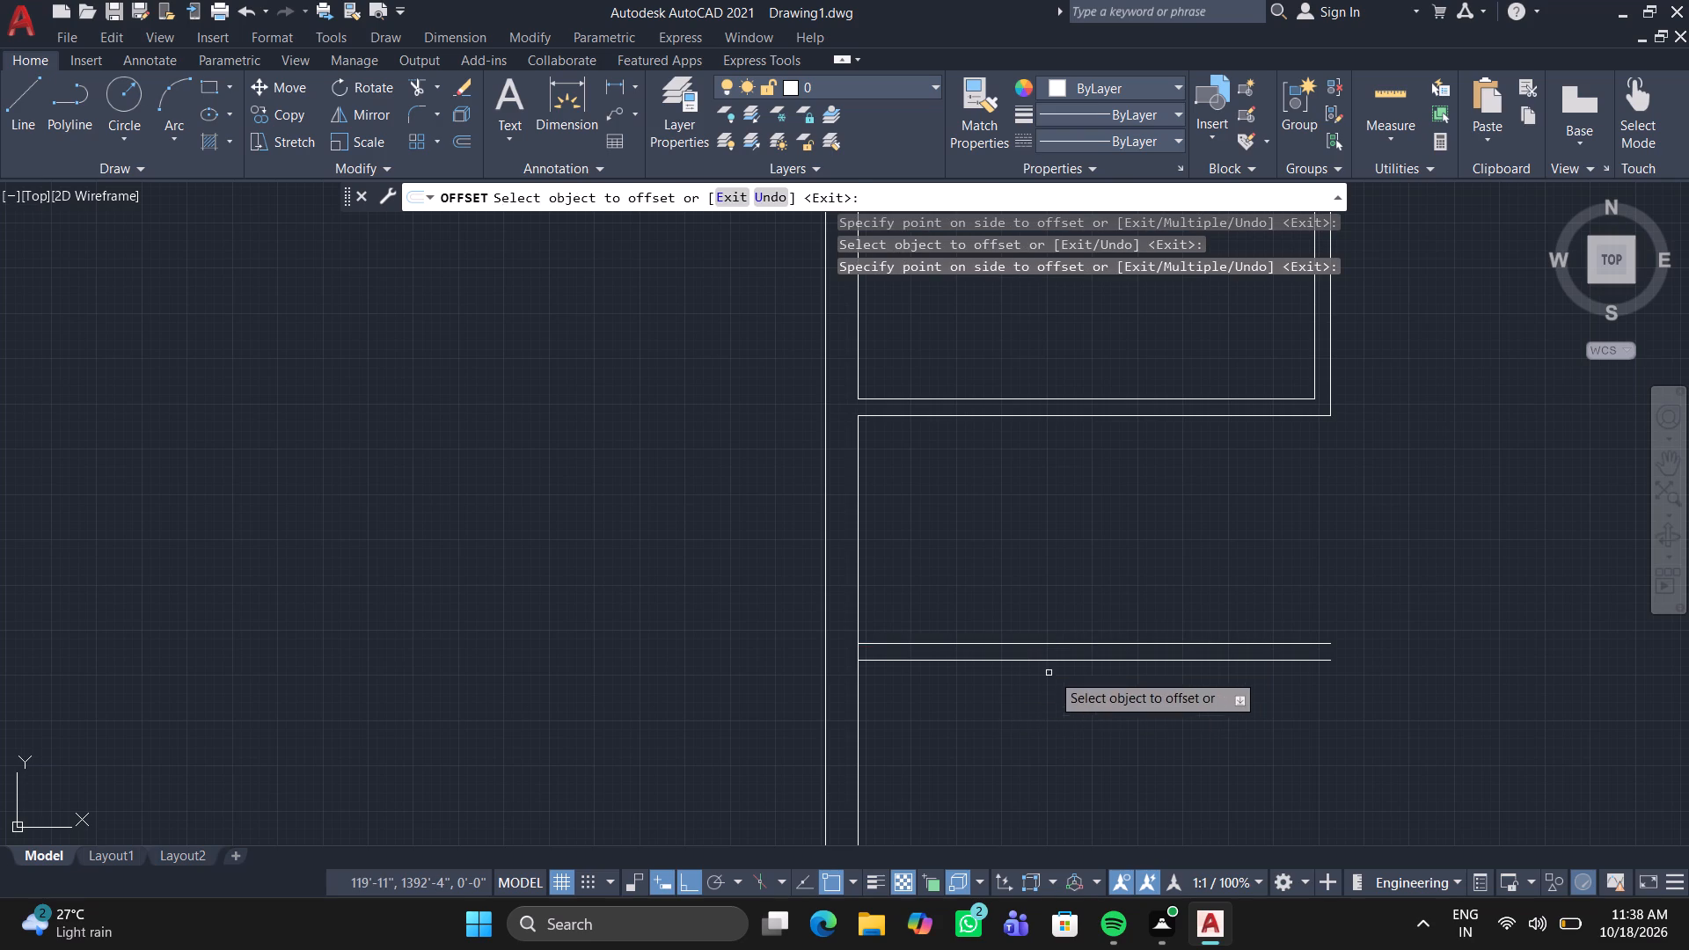
key("Escape")
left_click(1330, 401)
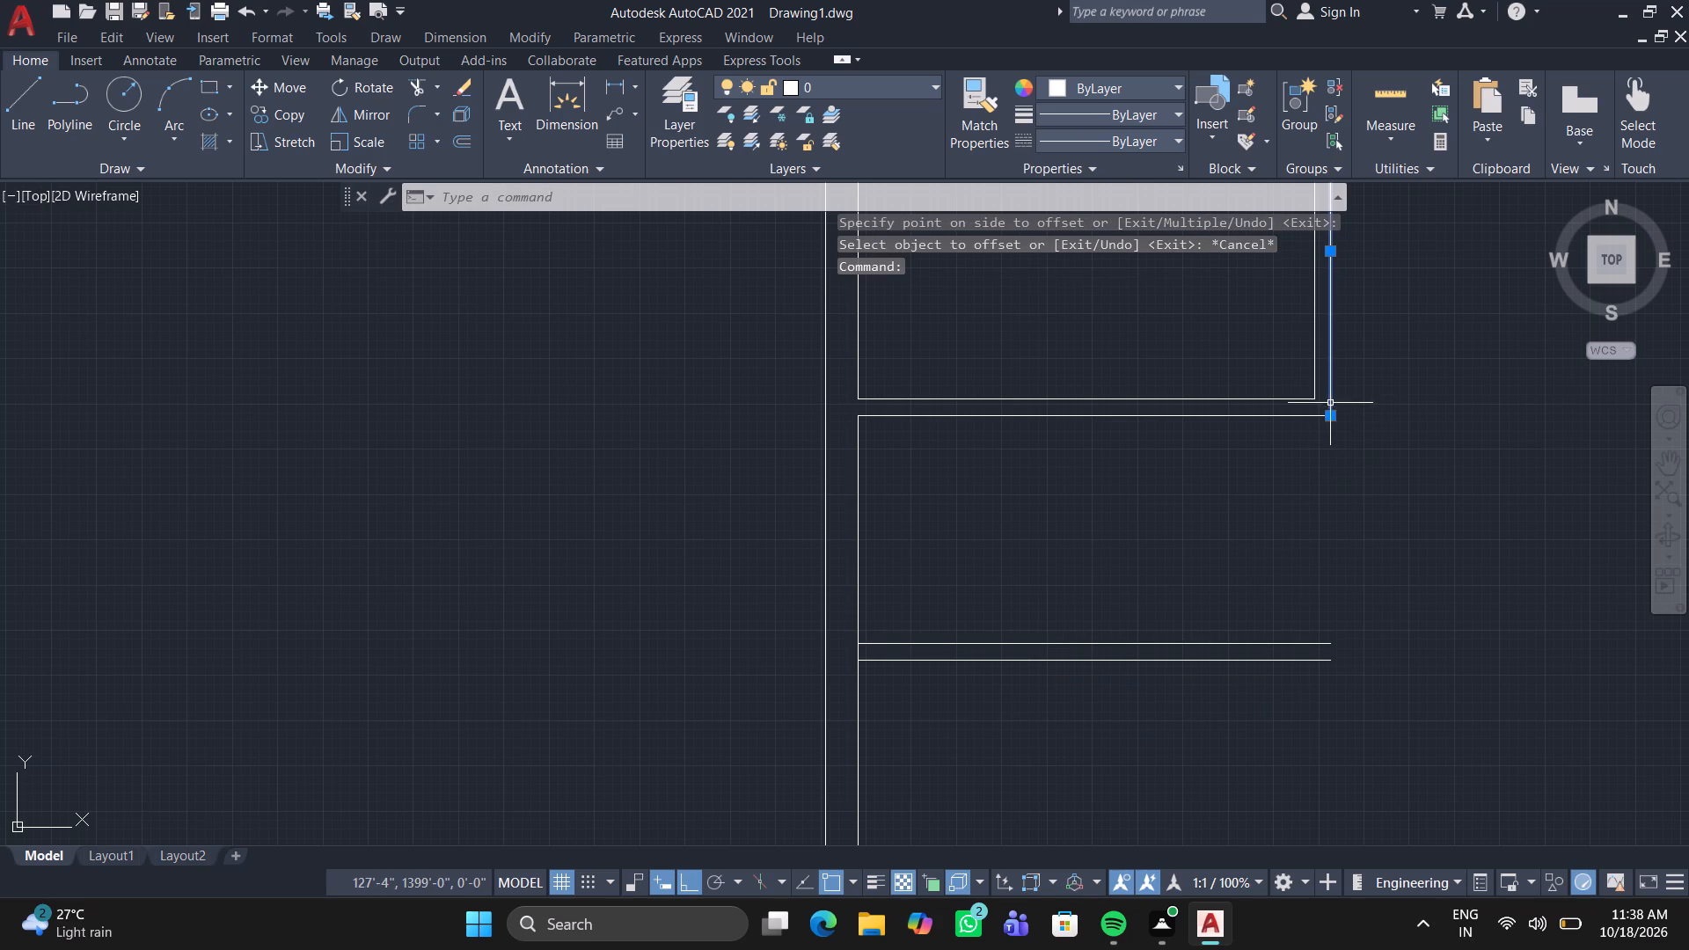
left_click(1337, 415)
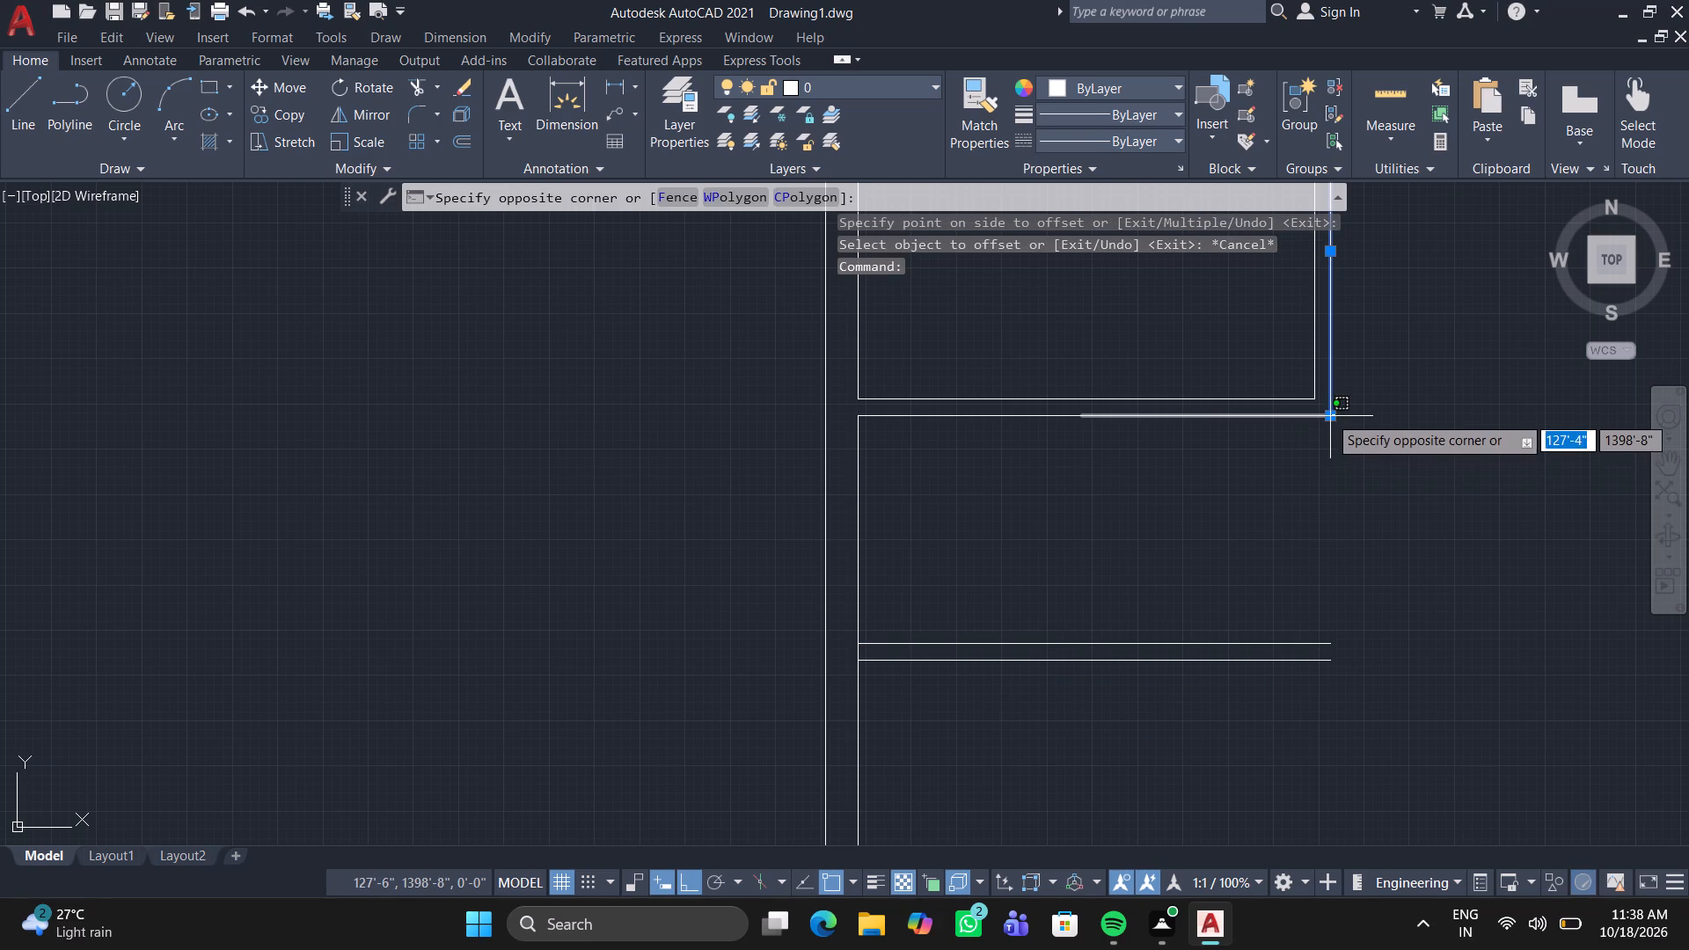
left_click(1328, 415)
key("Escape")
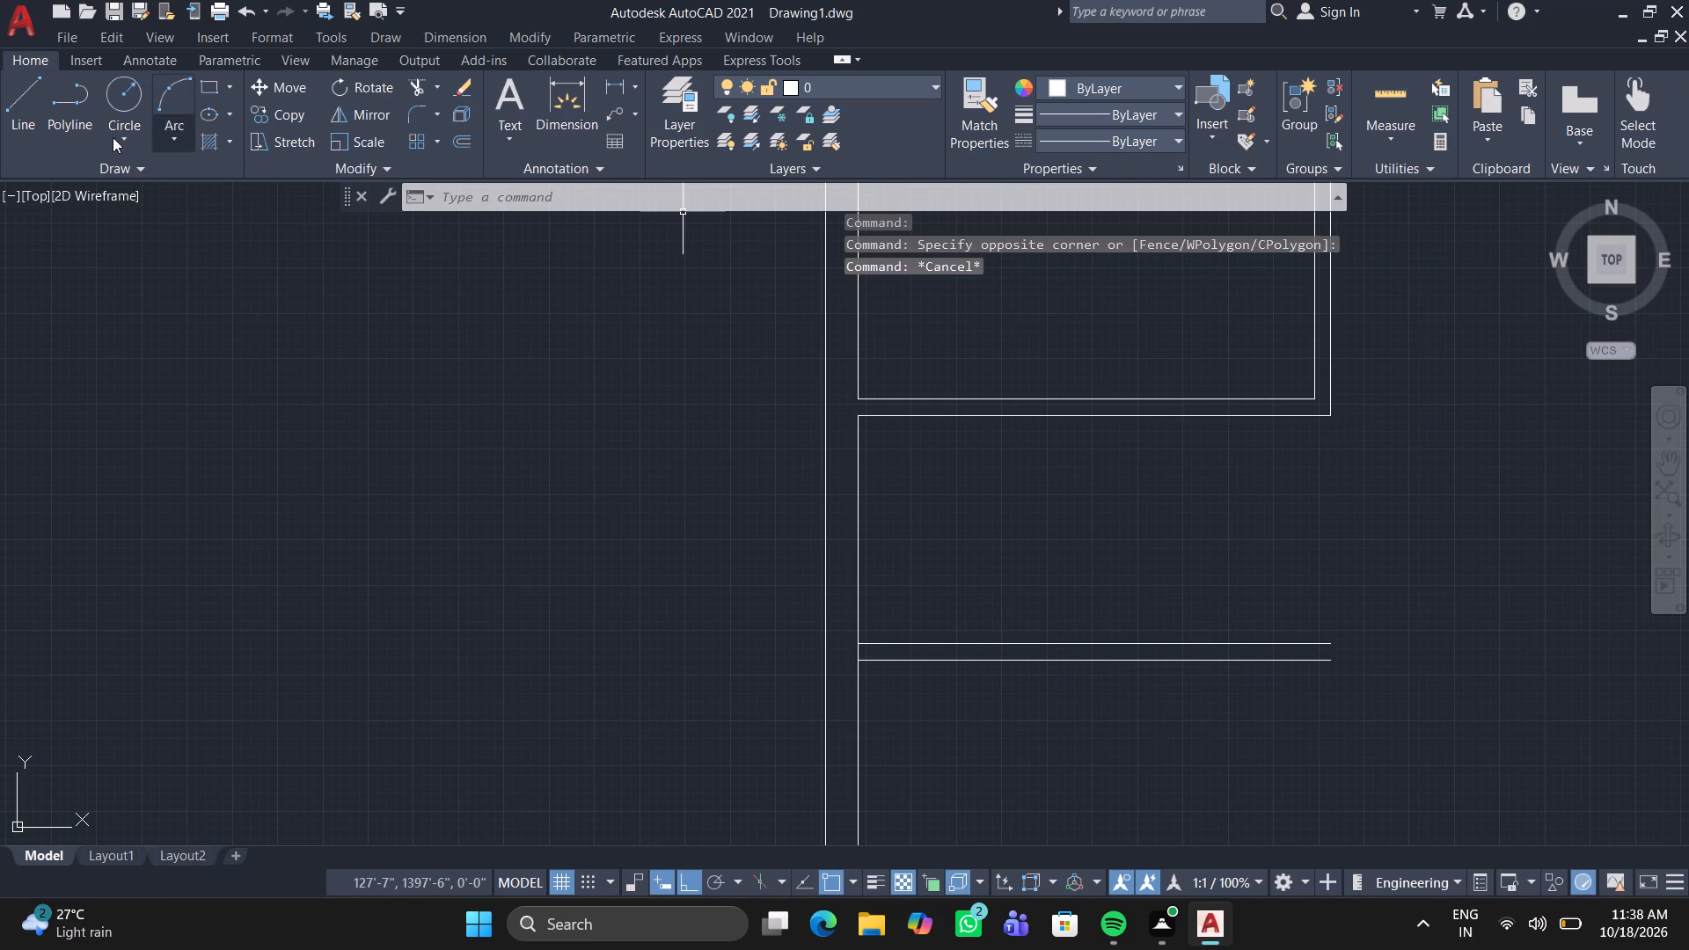
Draw the new room's right wall as two vertical lines from the upper room's outer and inner corners down to the bottom wall's lower line.
left_click(21, 78)
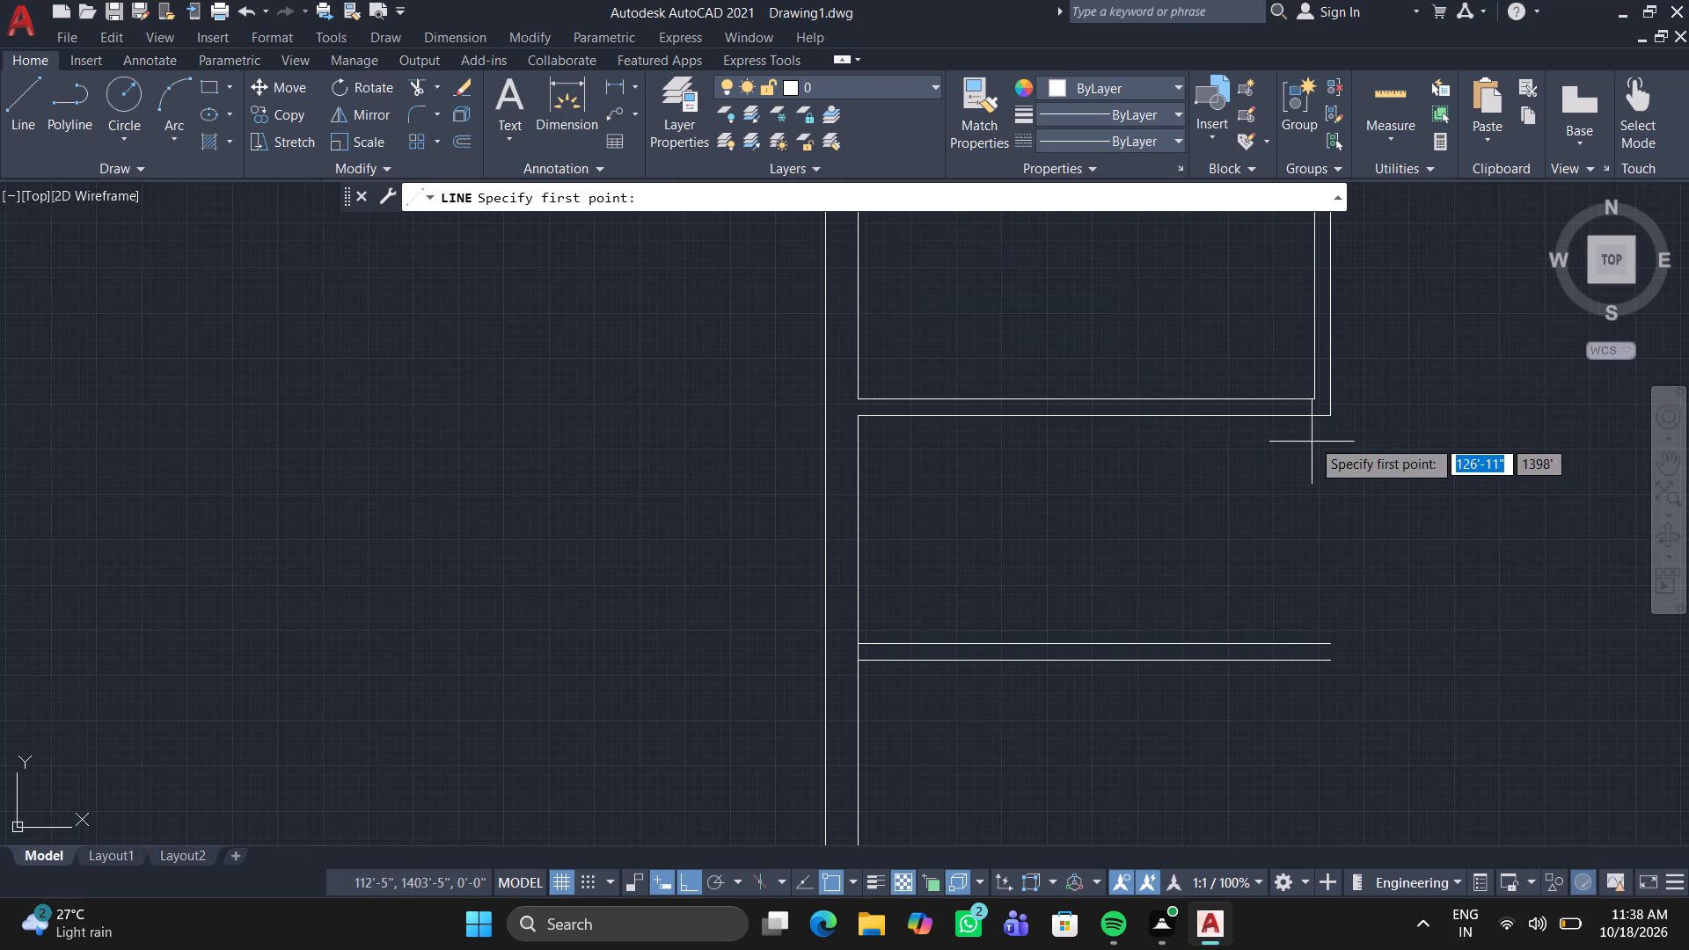
left_click(1330, 414)
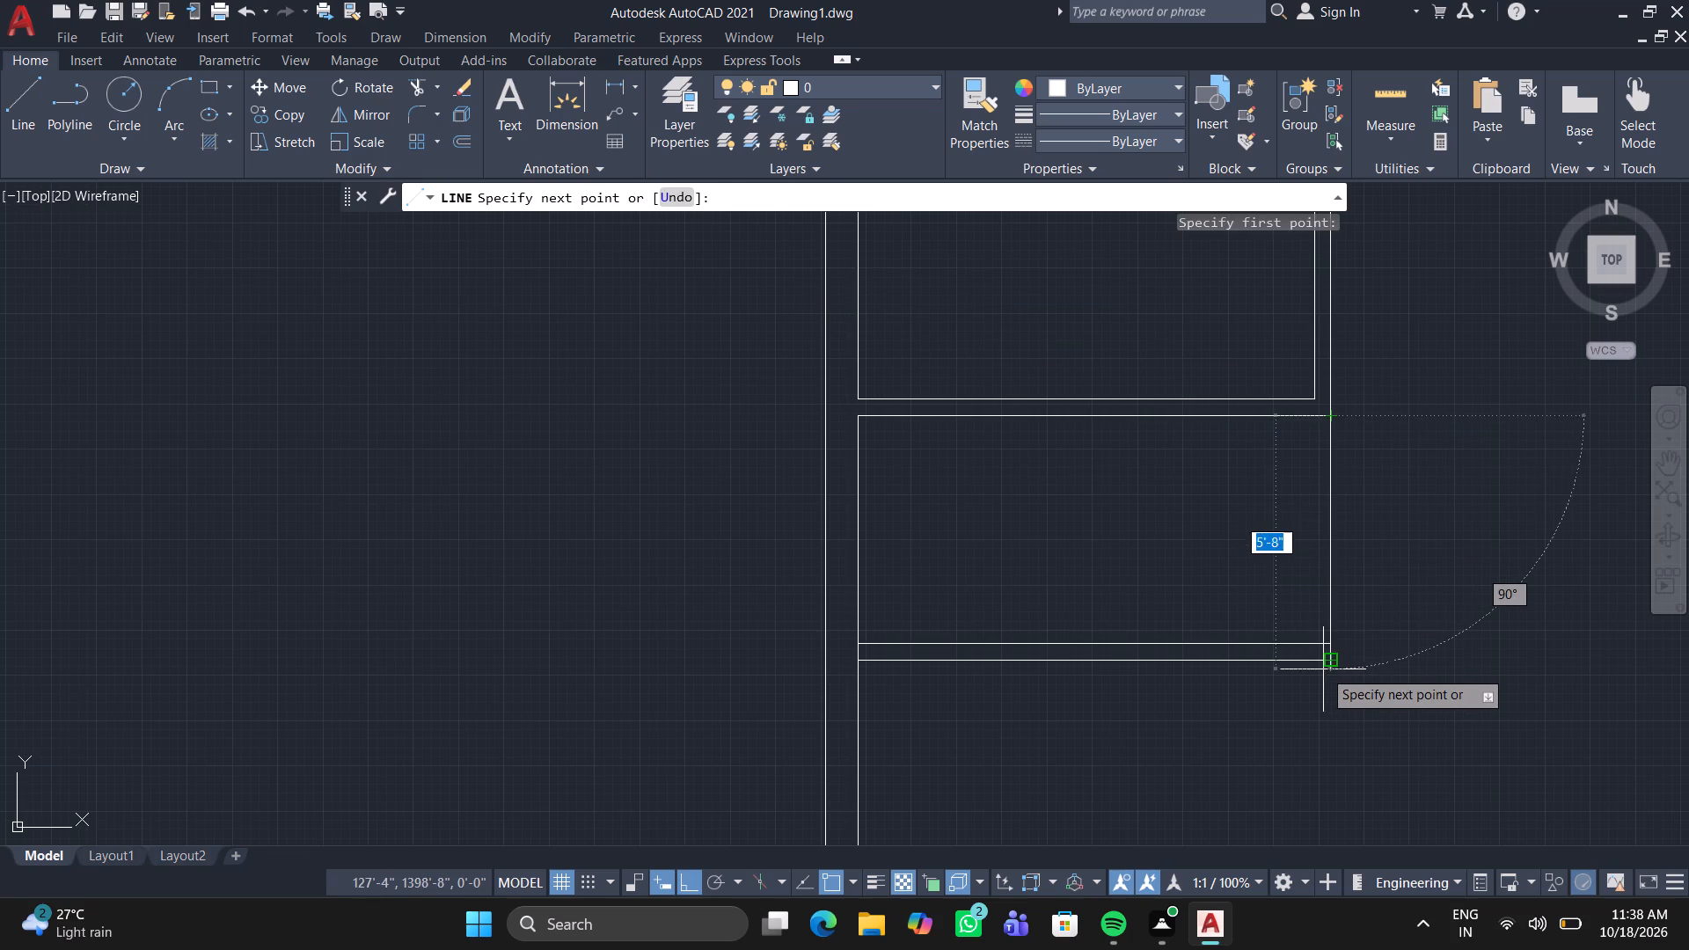
double_click(1328, 661)
key("Escape")
key("space")
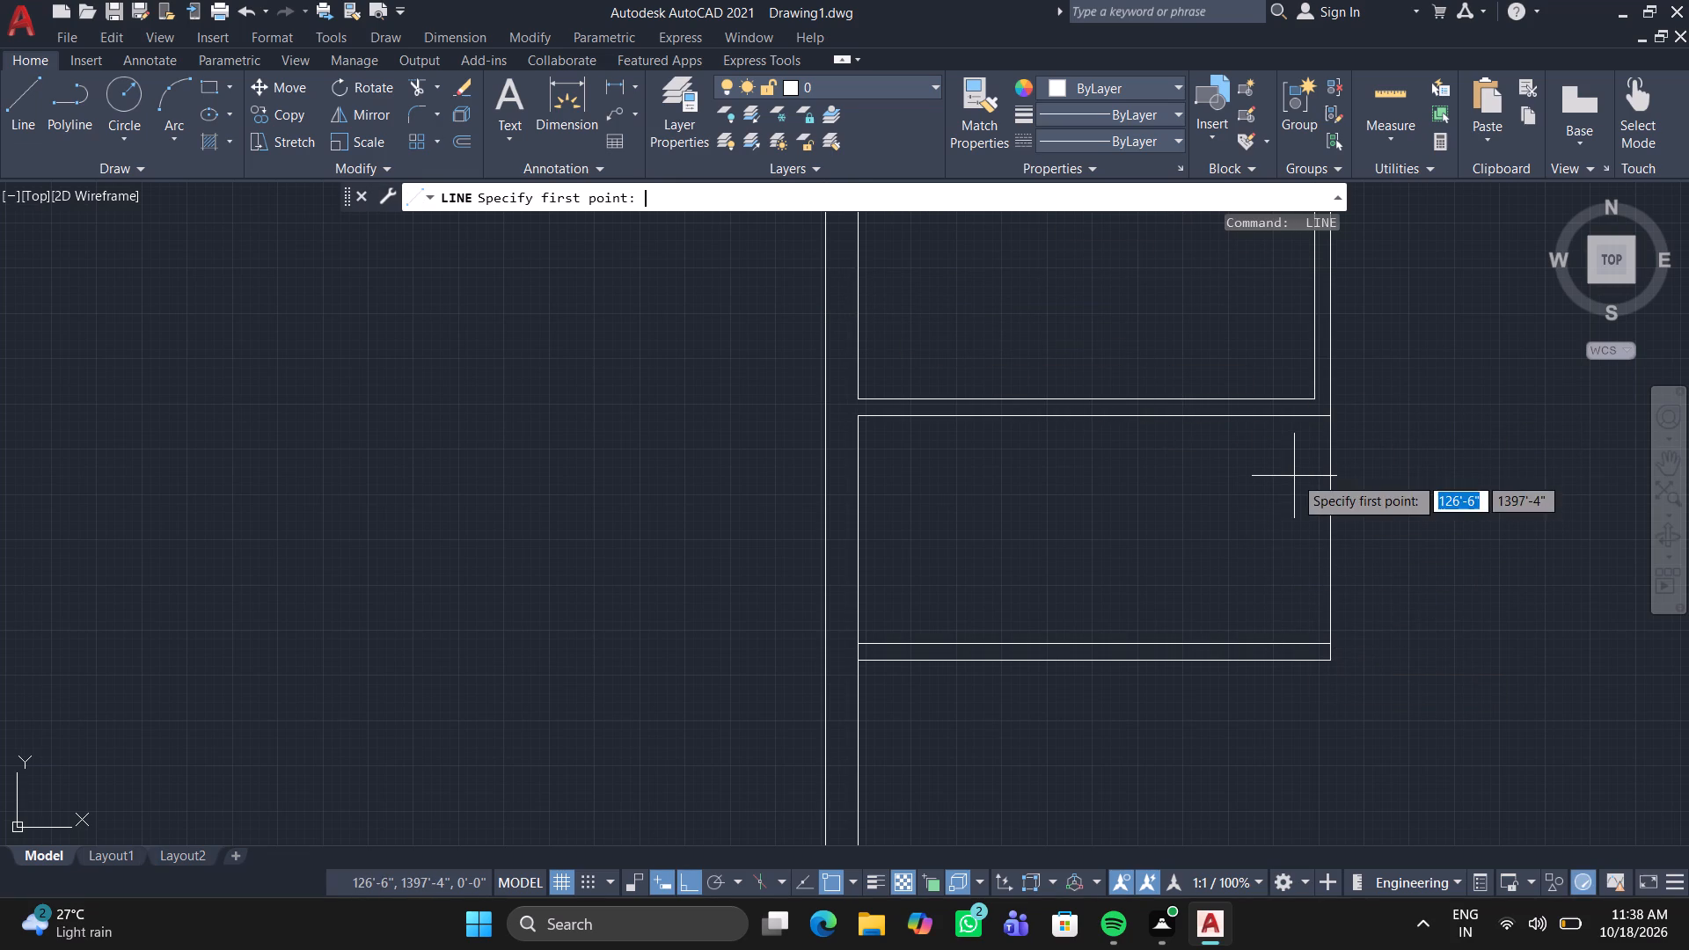
left_click(1314, 401)
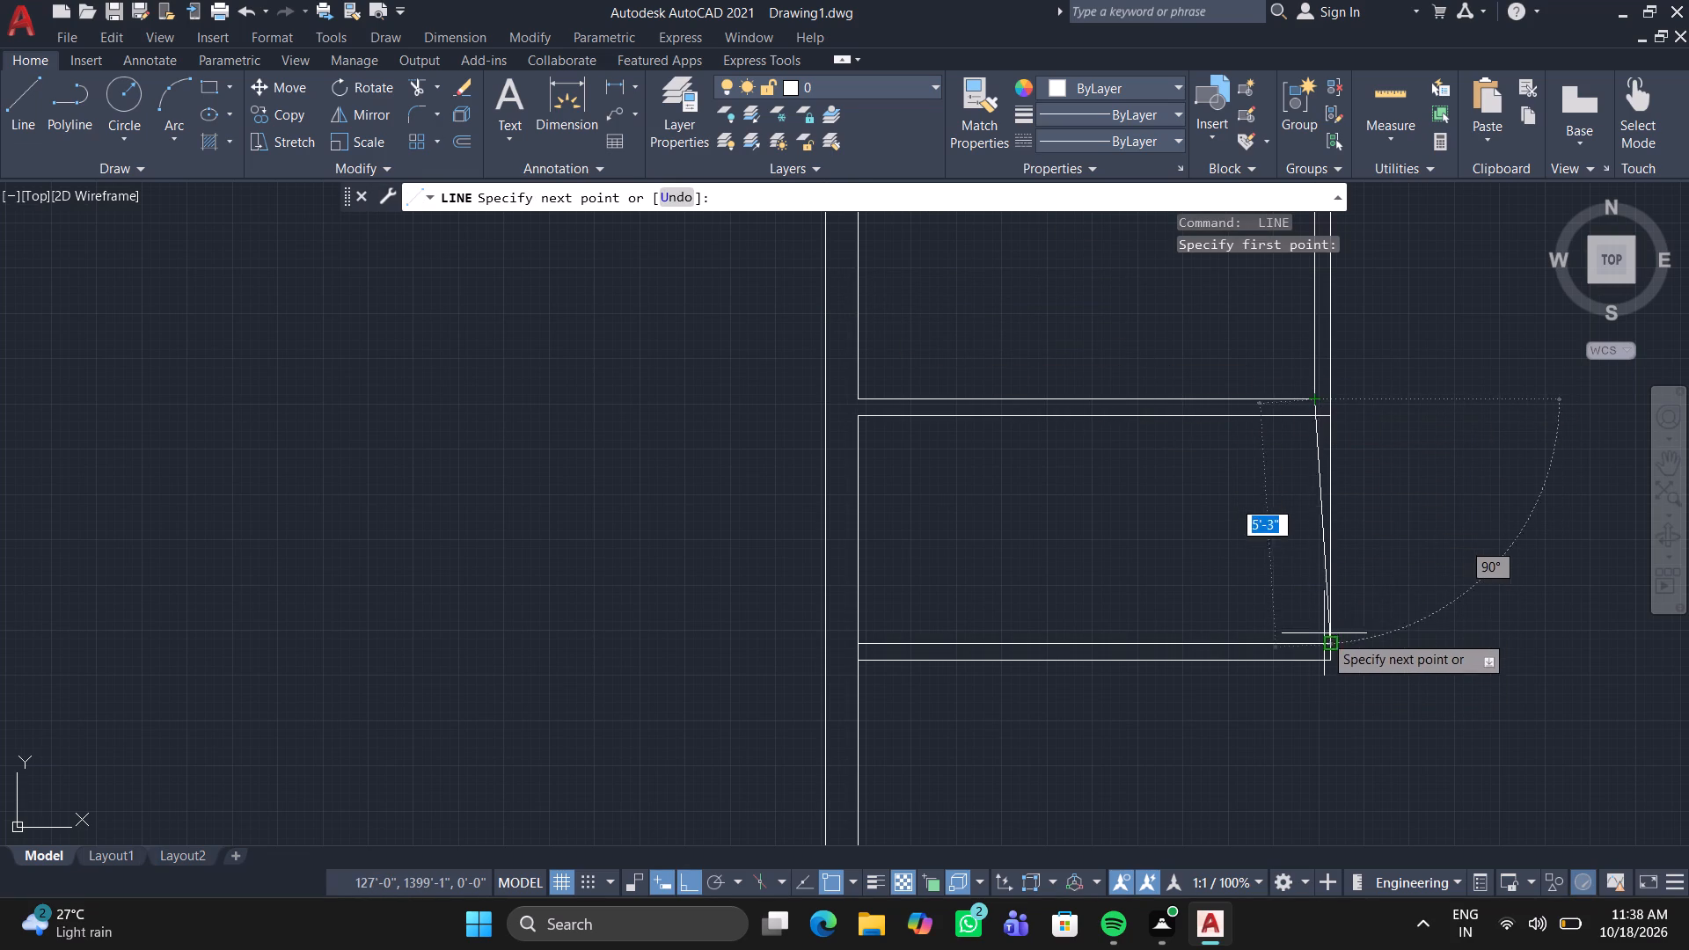
left_click(1313, 658)
key("Escape")
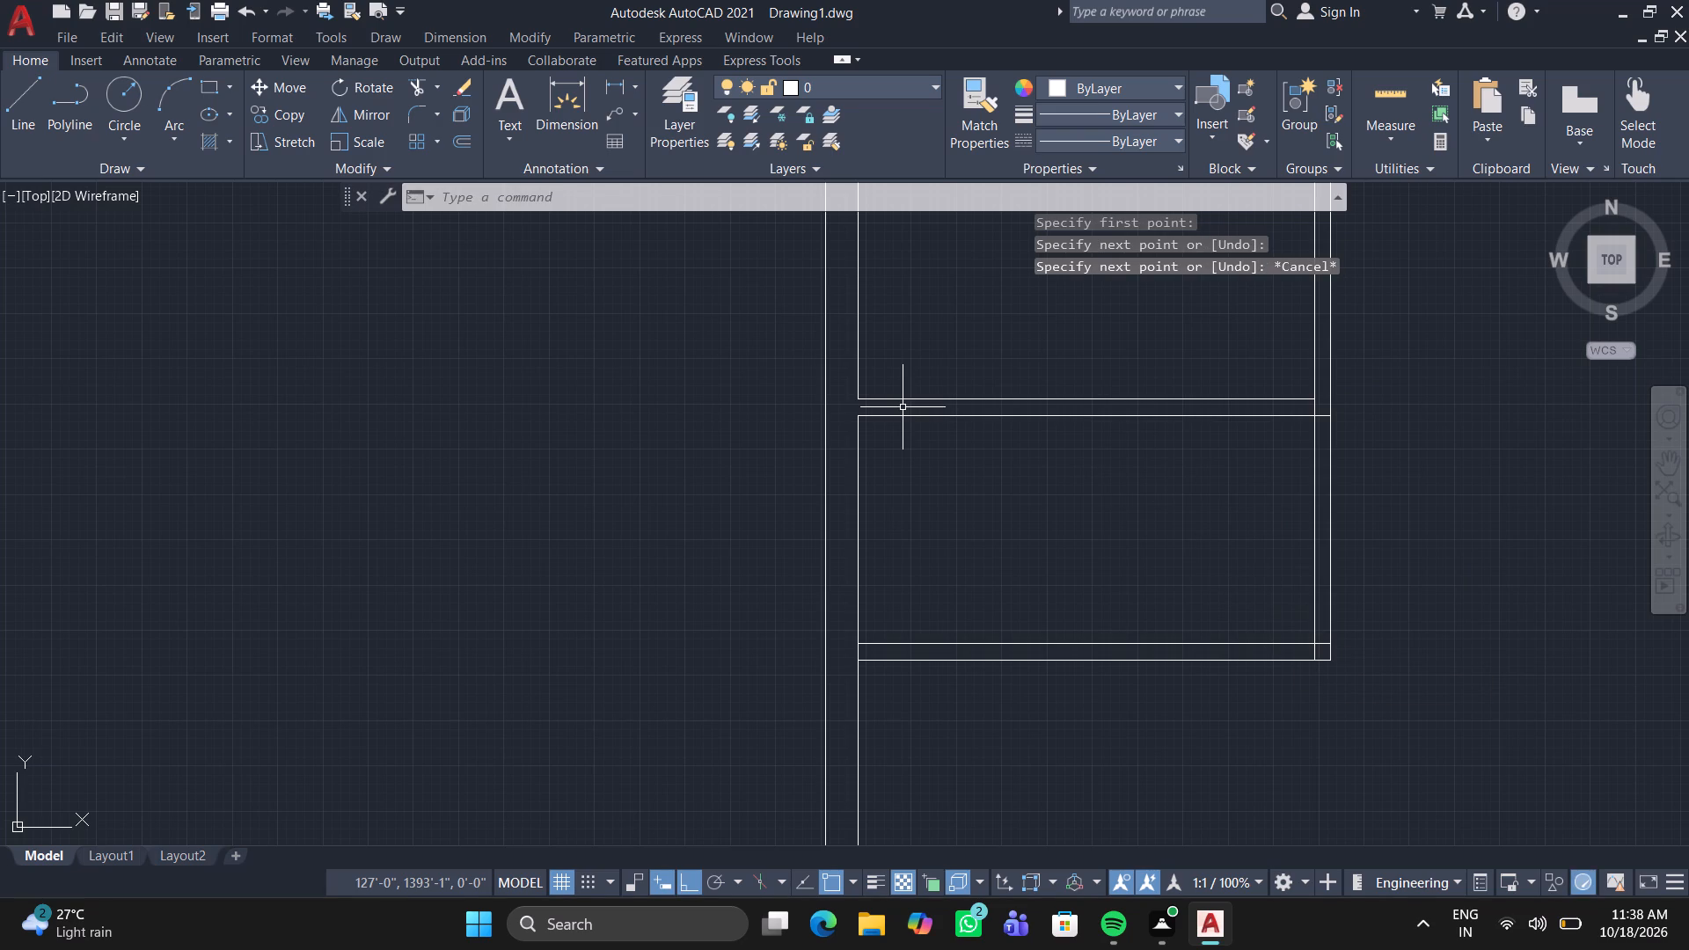
Trim the vertical and horizontal line pieces crossing the wall junction at the new room's upper right corner.
key("t")
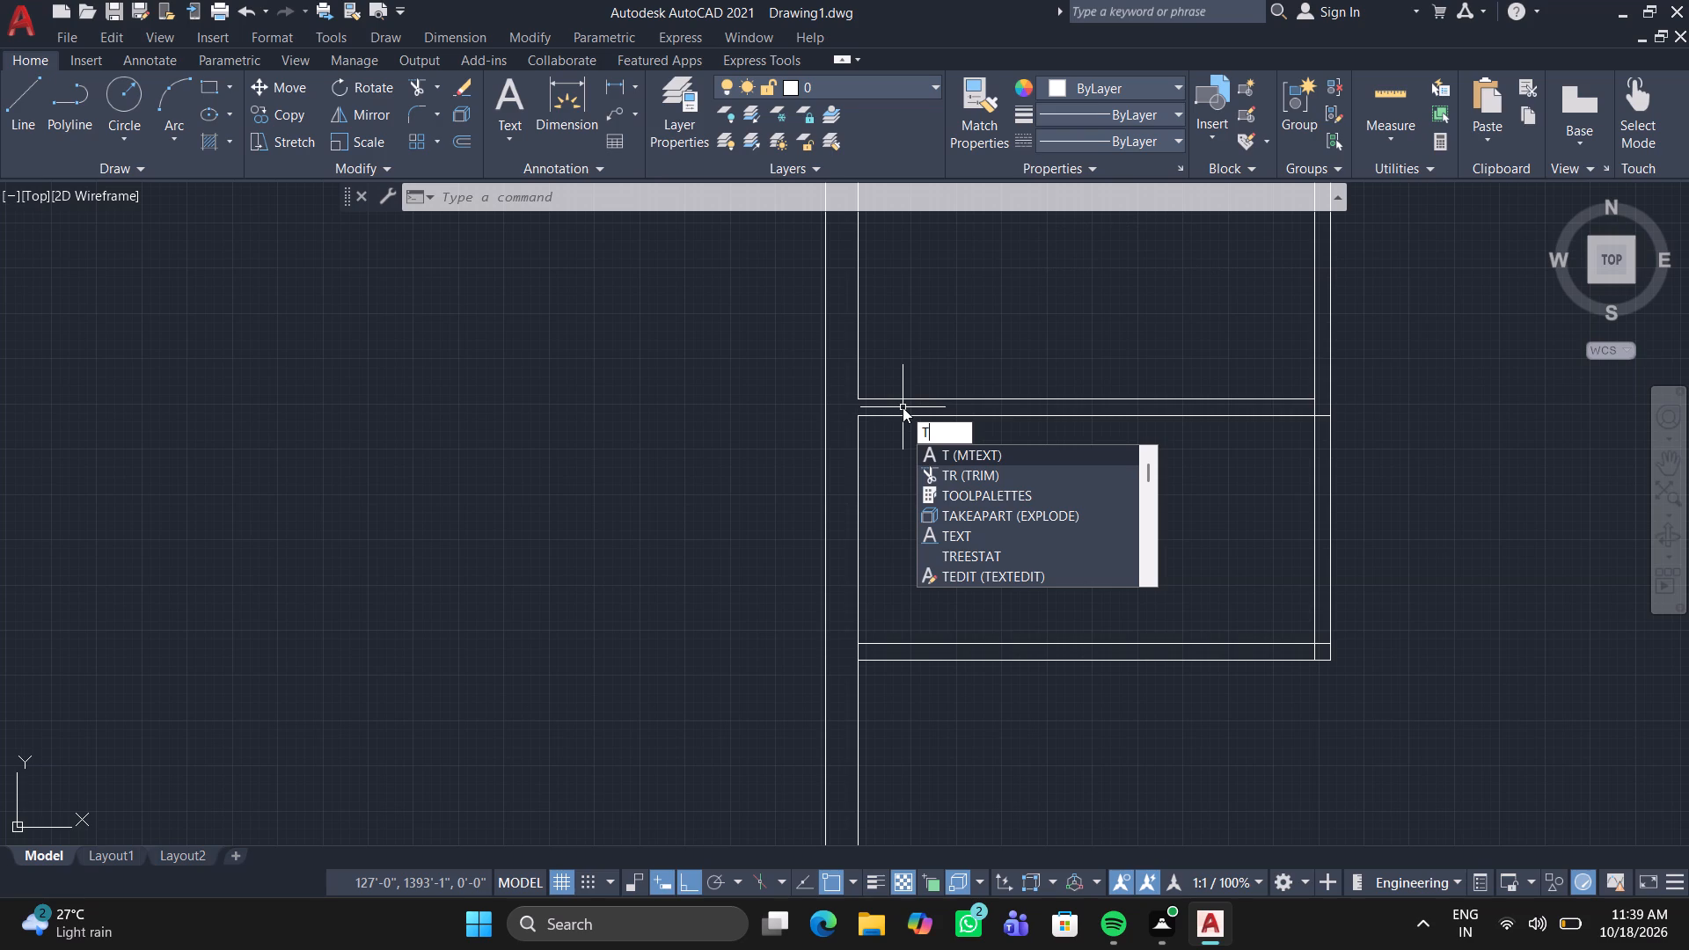
key("r")
key("Return")
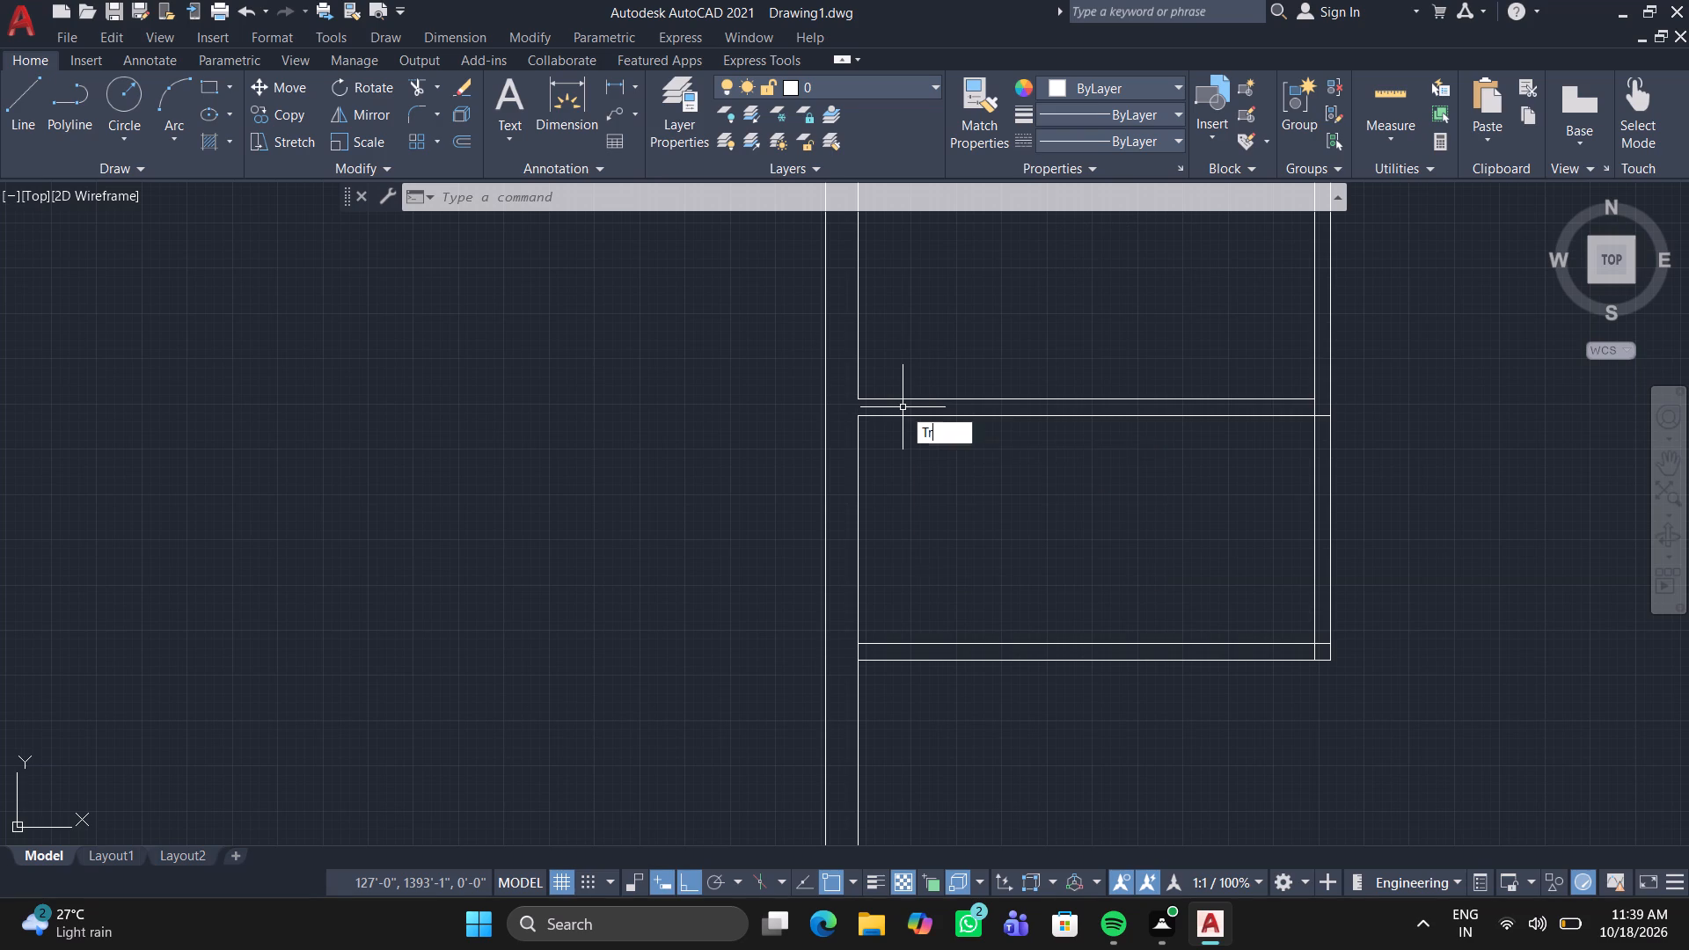
scroll(1335, 425, "up", 4)
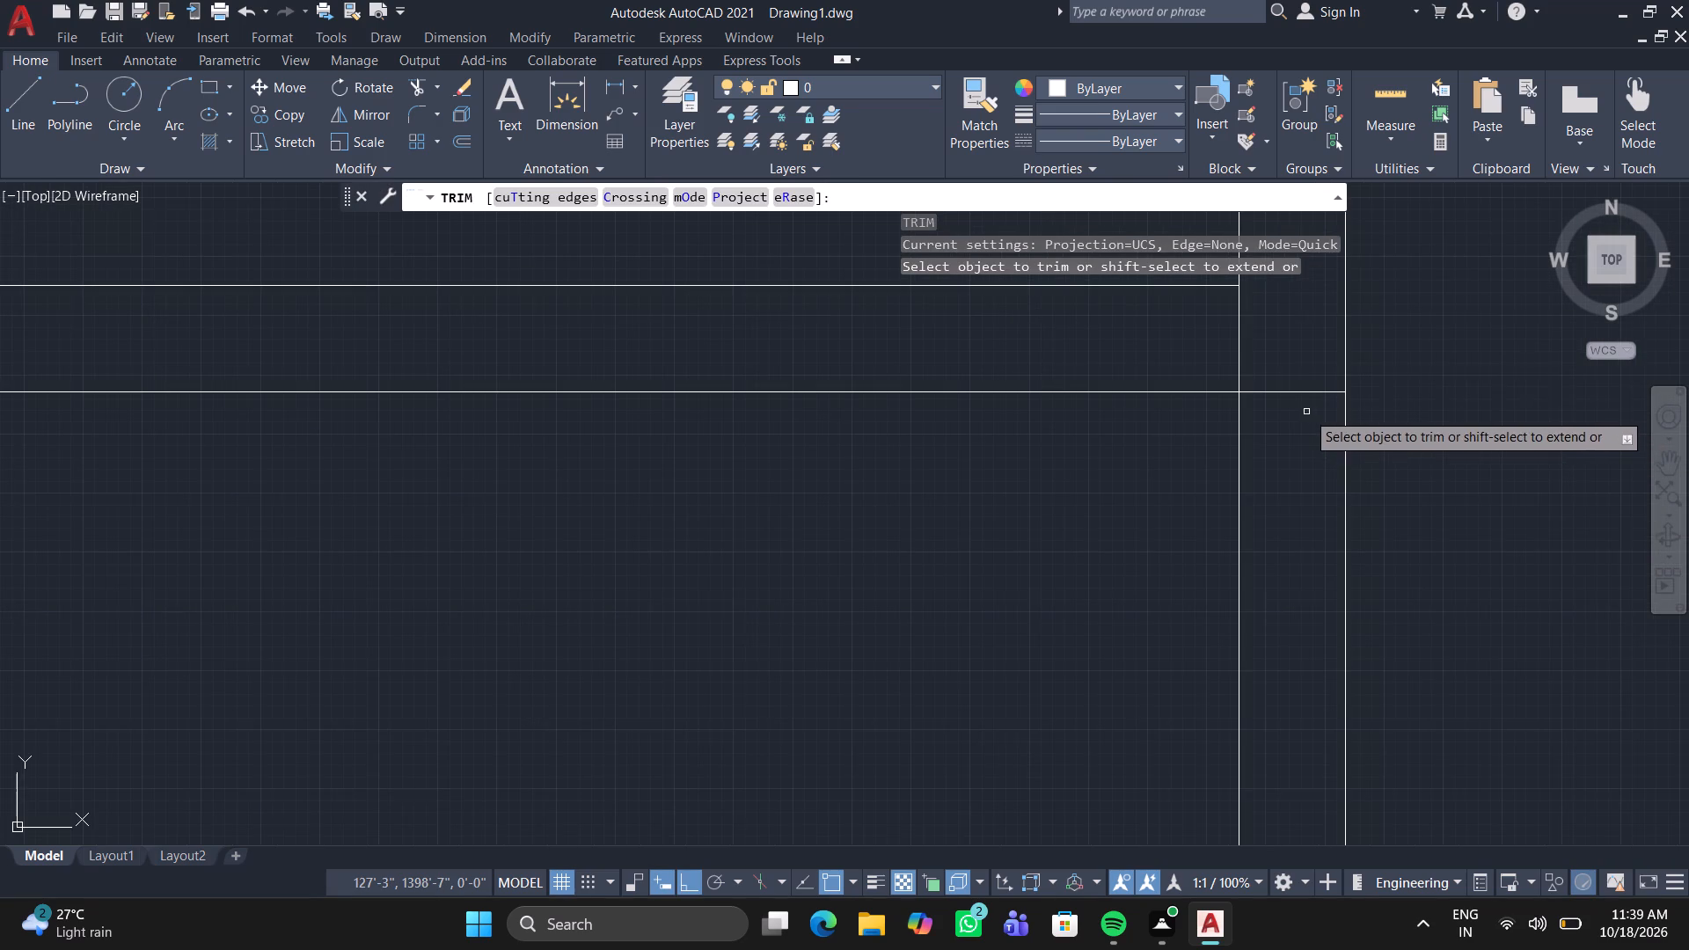
left_click(1239, 350)
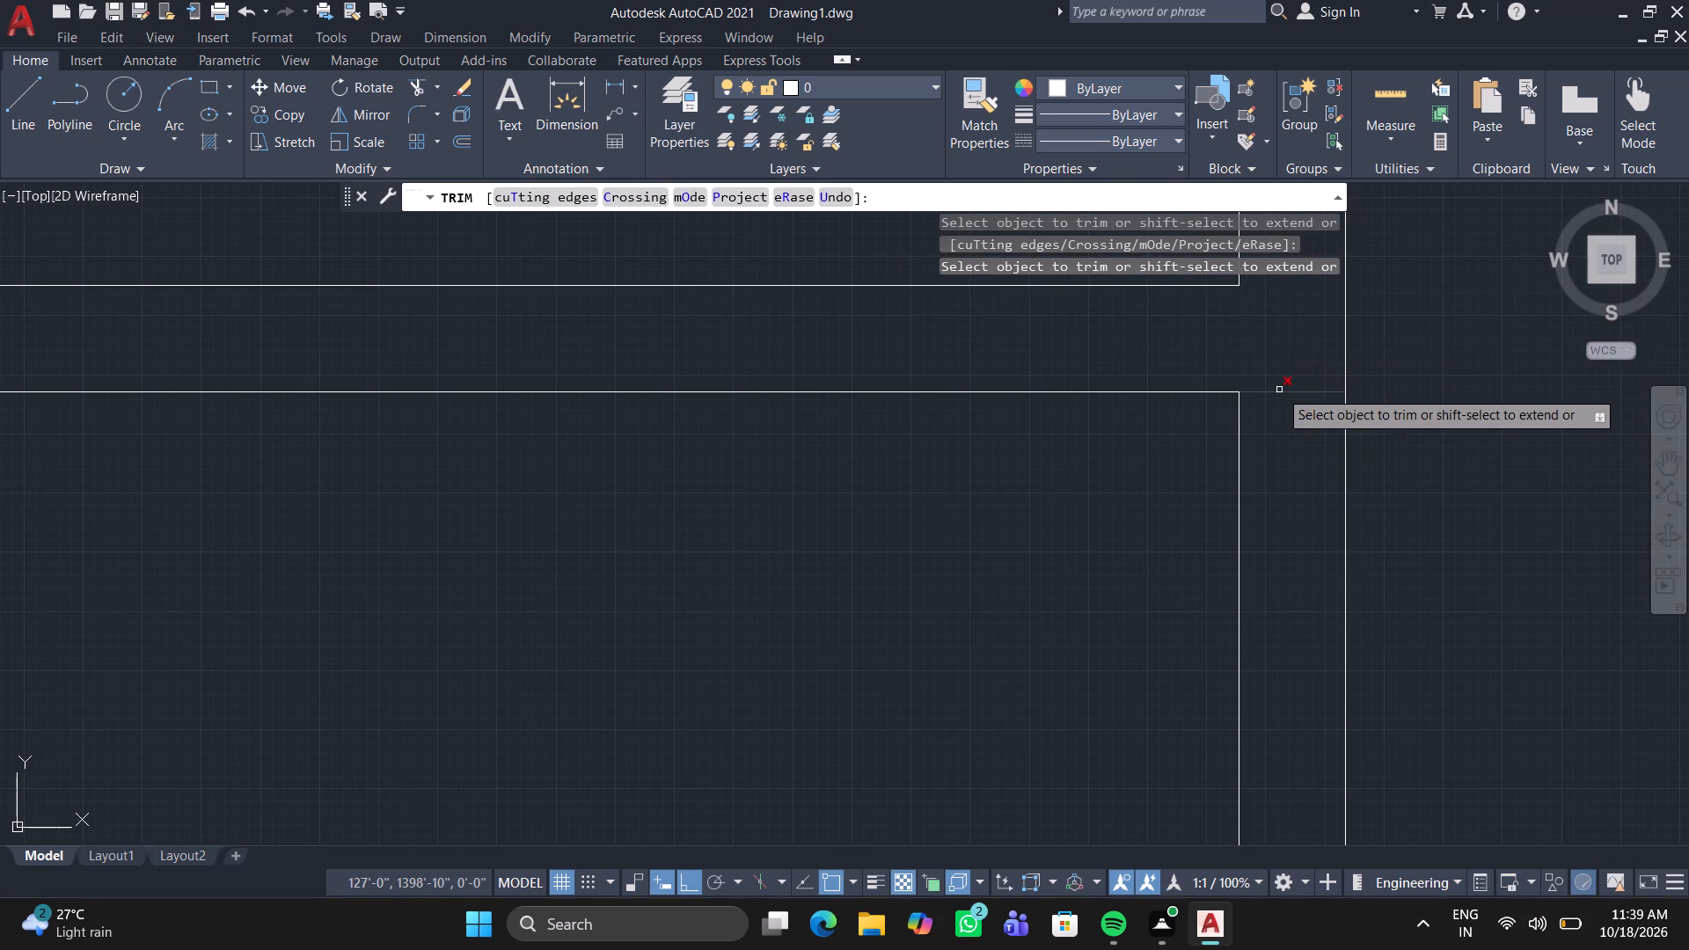
left_click(1279, 390)
Trim the horizontal and vertical line ends that overhang inside the wall at the new room's lower right corner.
scroll(1289, 405, "down", 6)
scroll(1287, 559, "up", 6)
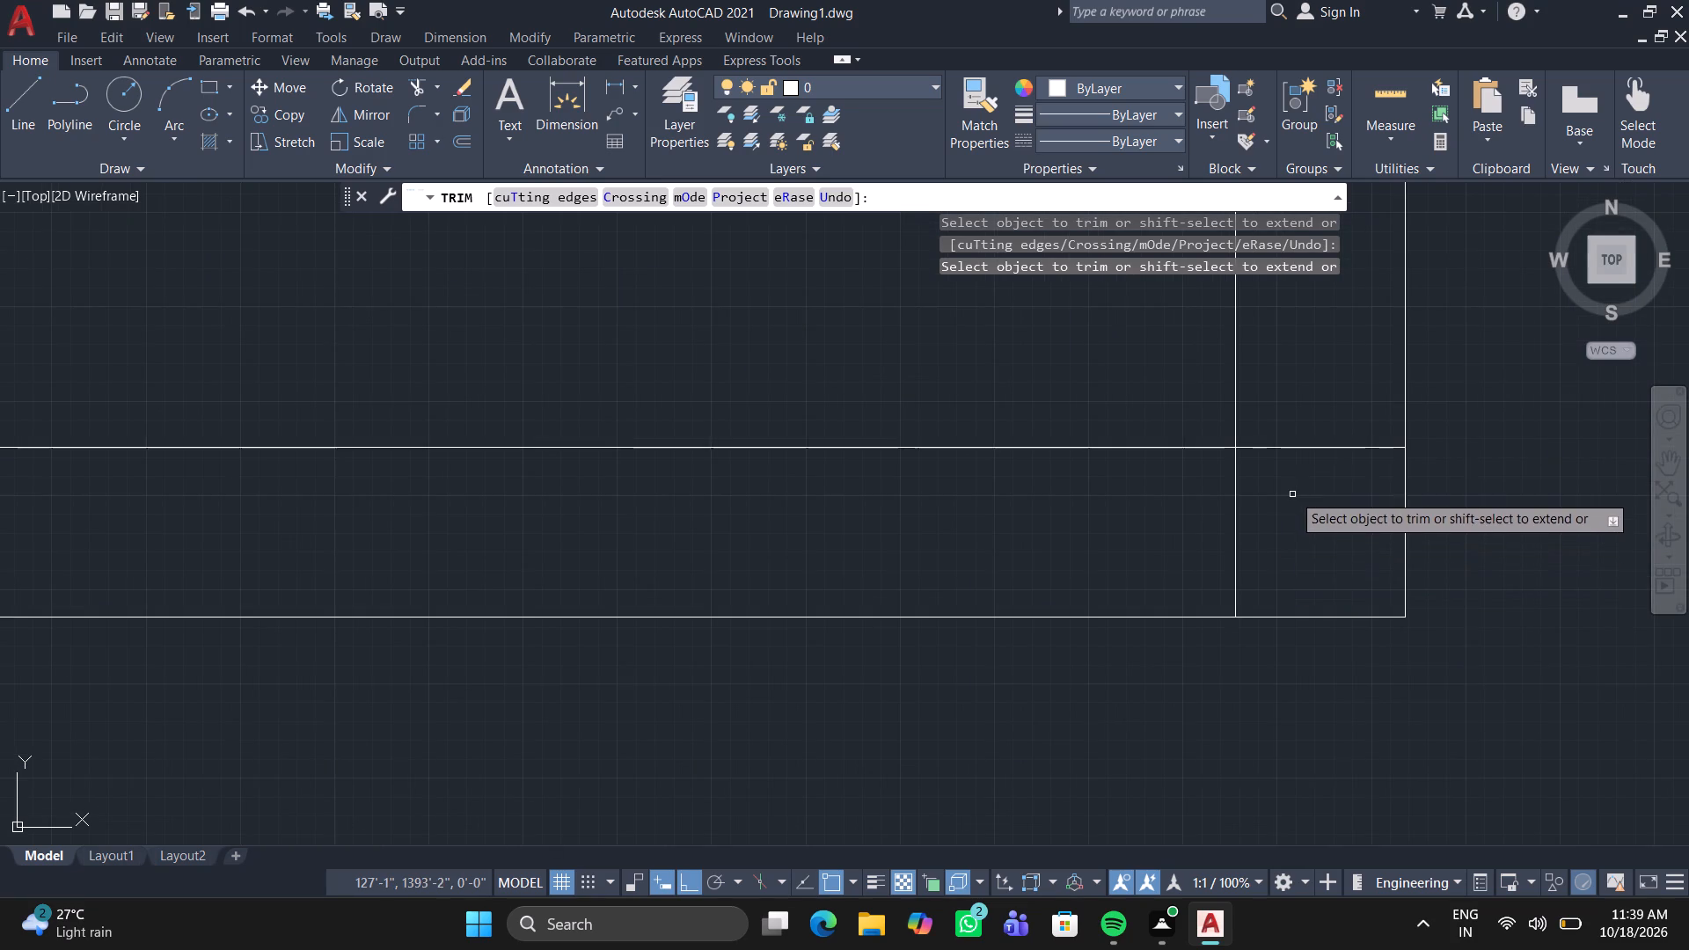
left_click(1292, 444)
left_click(1223, 508)
left_click(1272, 515)
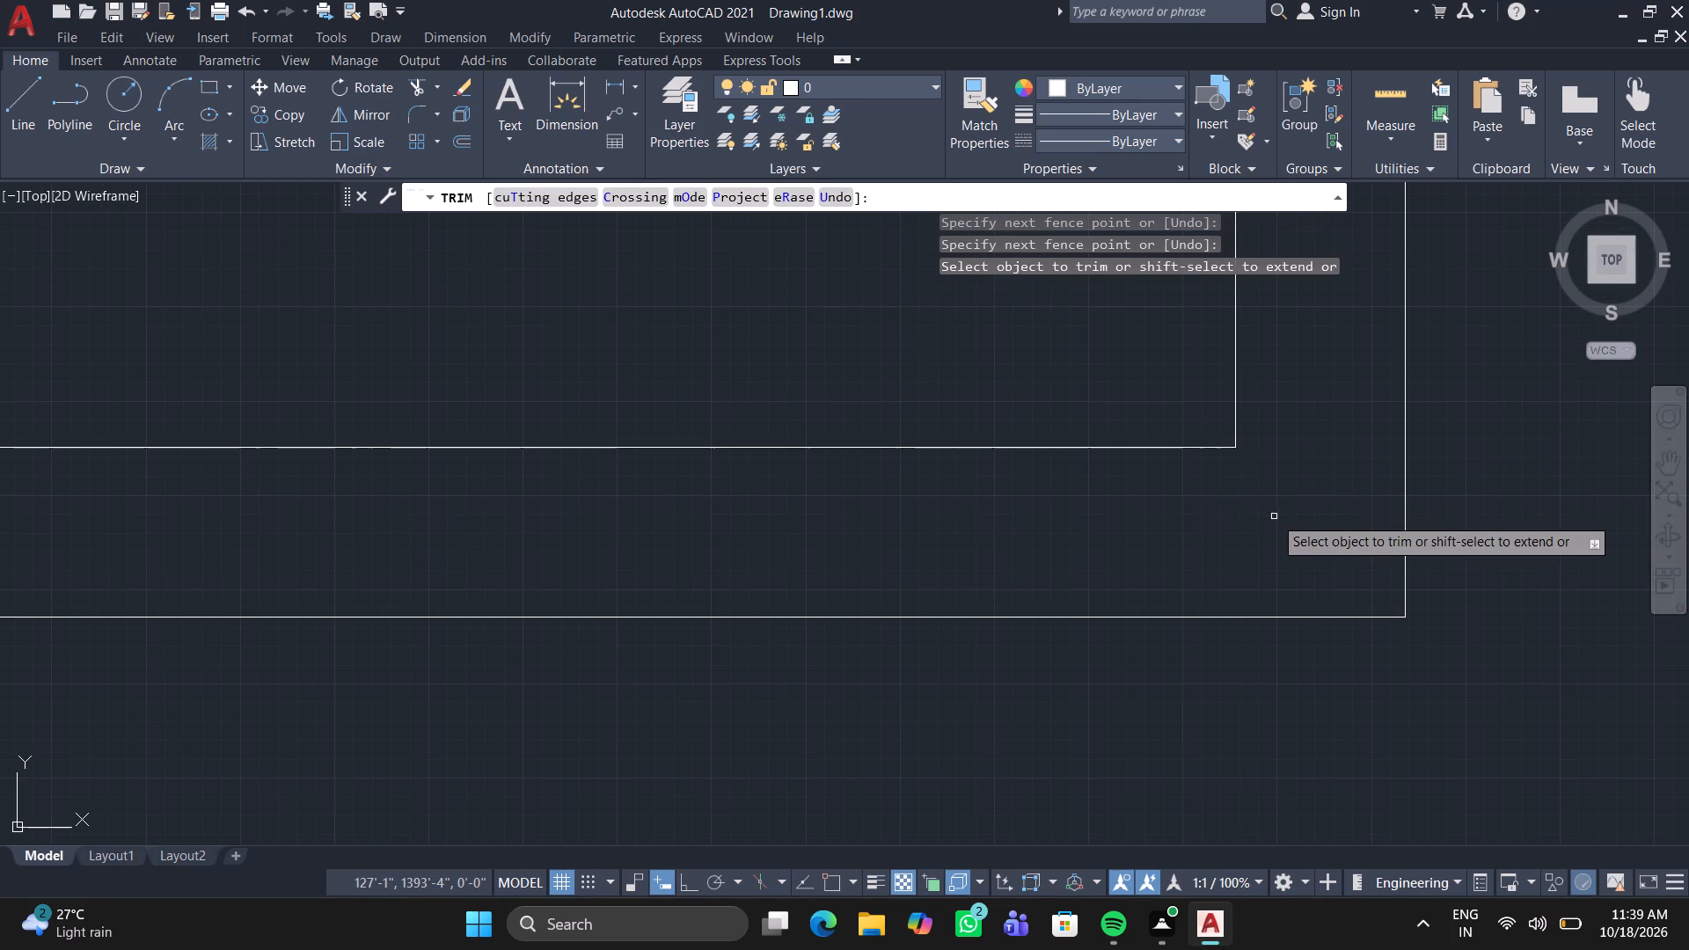
Trim the left outer wall's inner line between the two lines of the new bottom wall.
scroll(1269, 516, "down", 5)
scroll(788, 522, "up", 4)
left_click(877, 514)
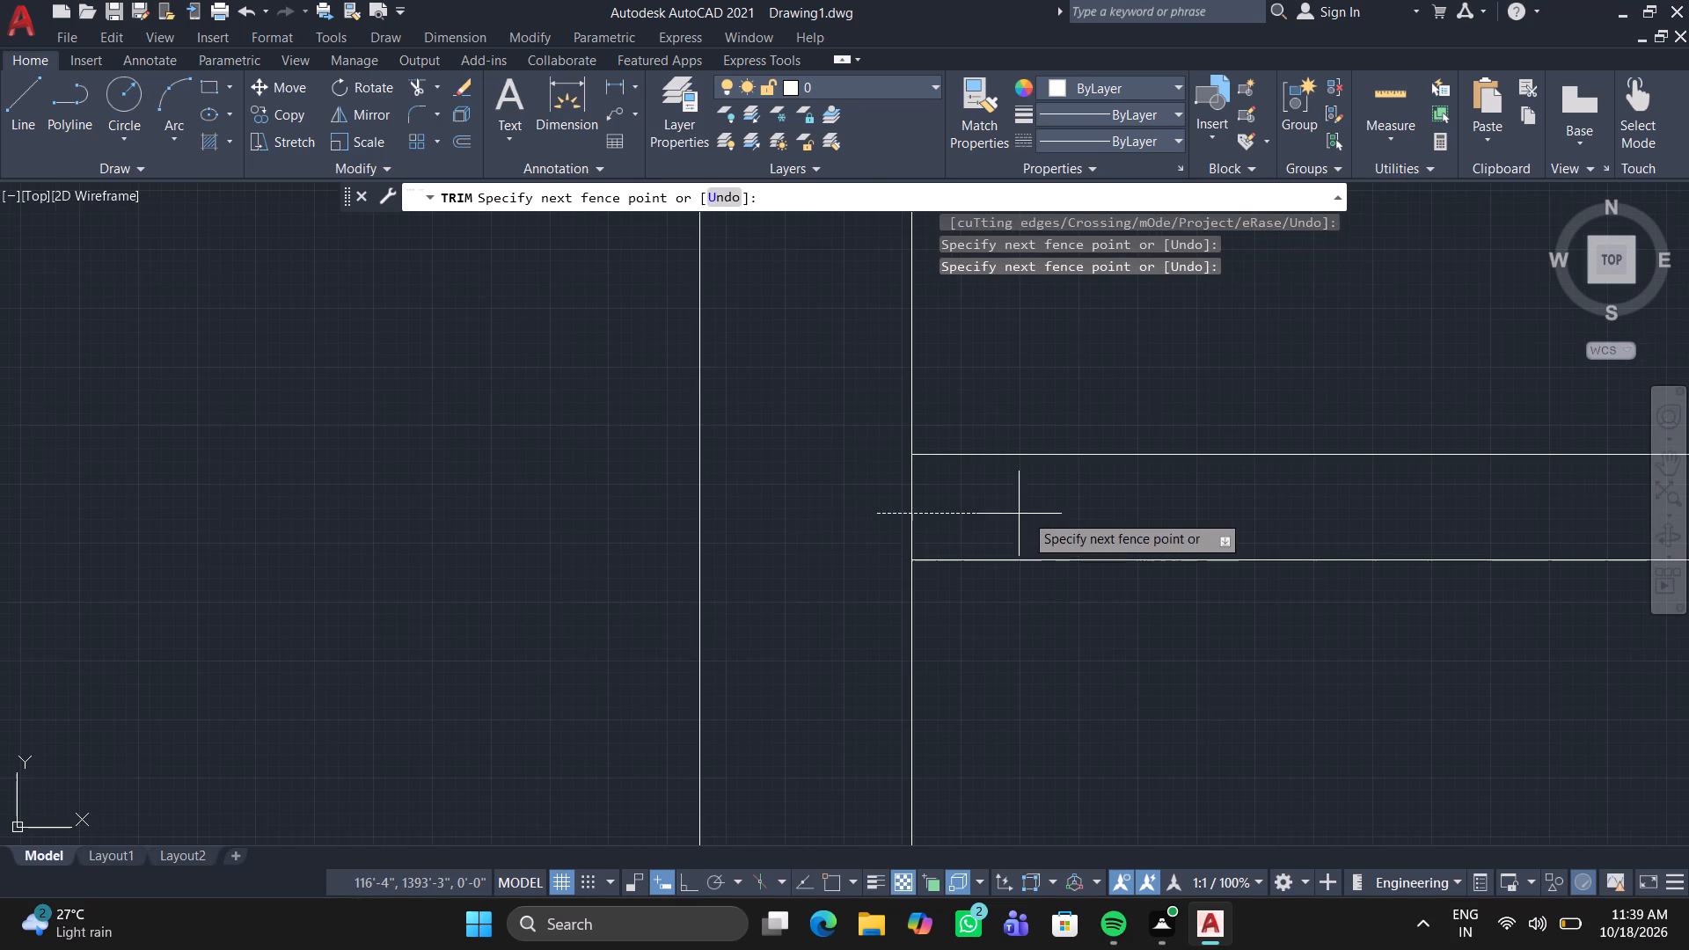
left_click(1052, 517)
scroll(1017, 513, "down", 5)
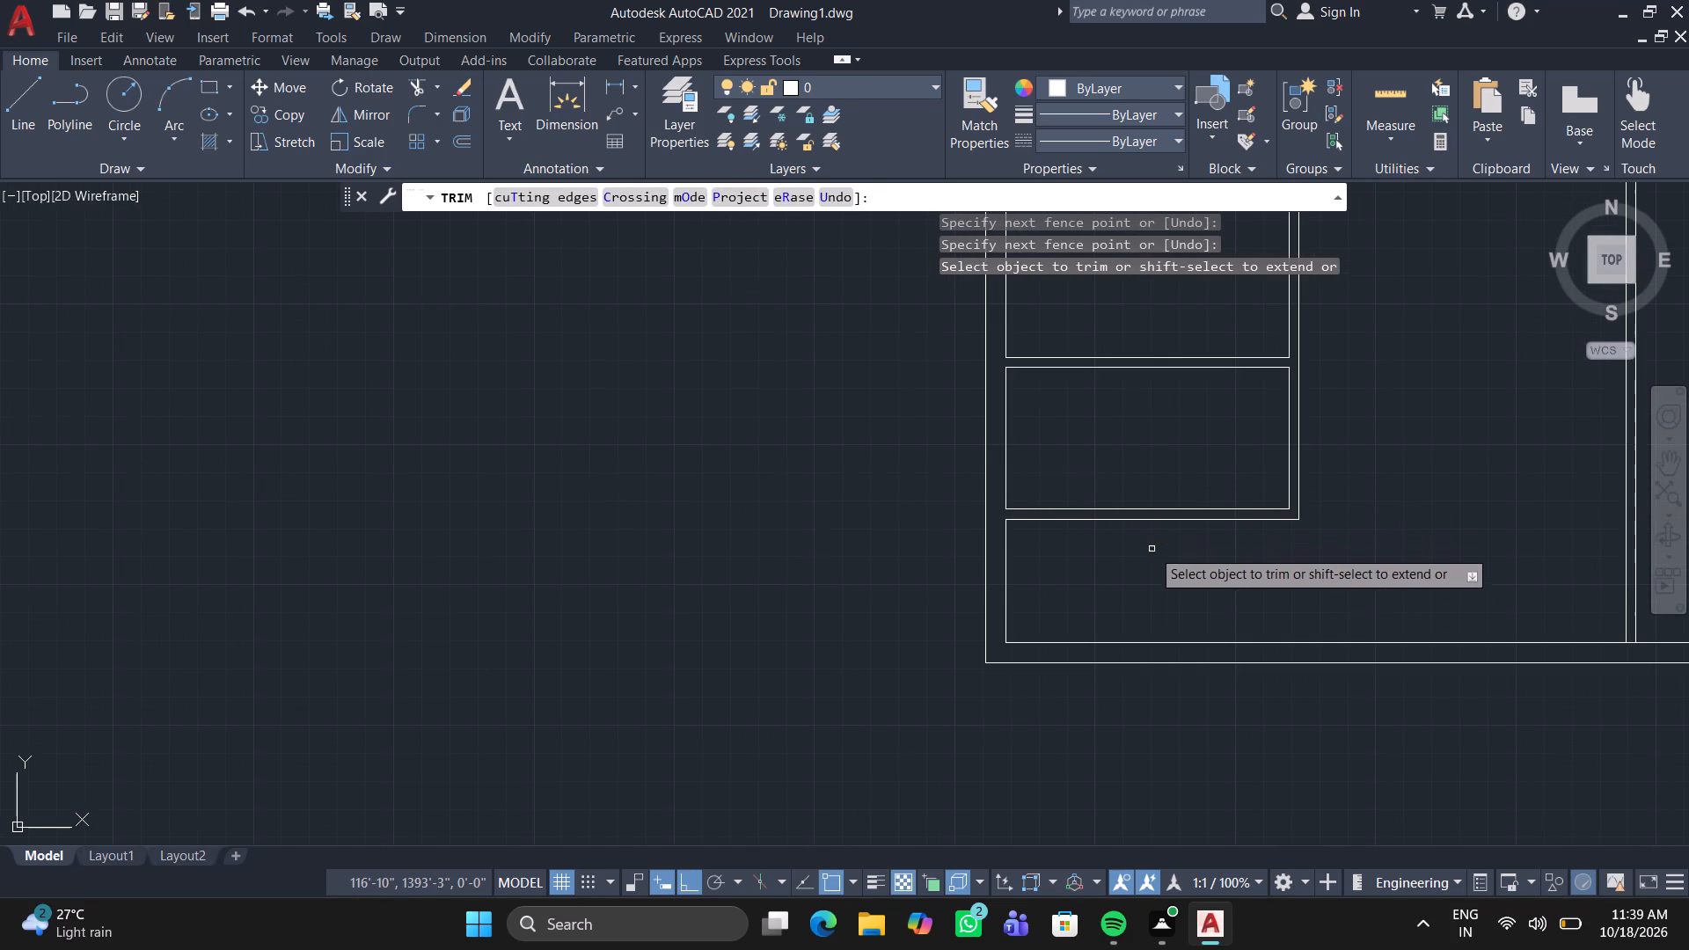
key("Escape")
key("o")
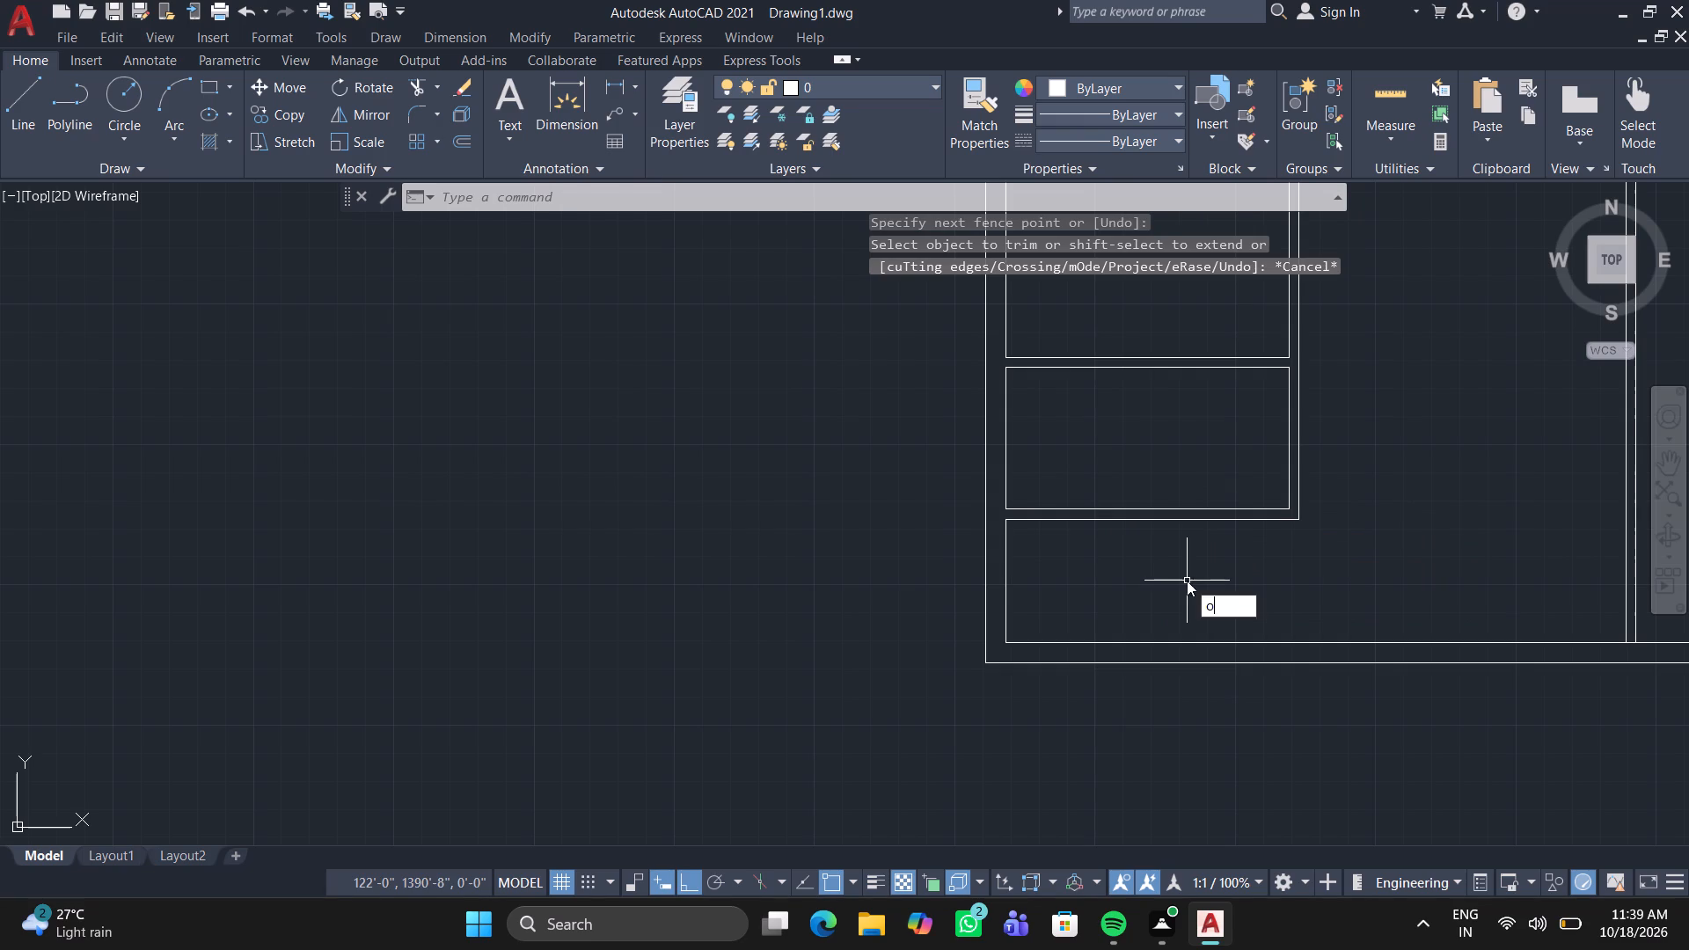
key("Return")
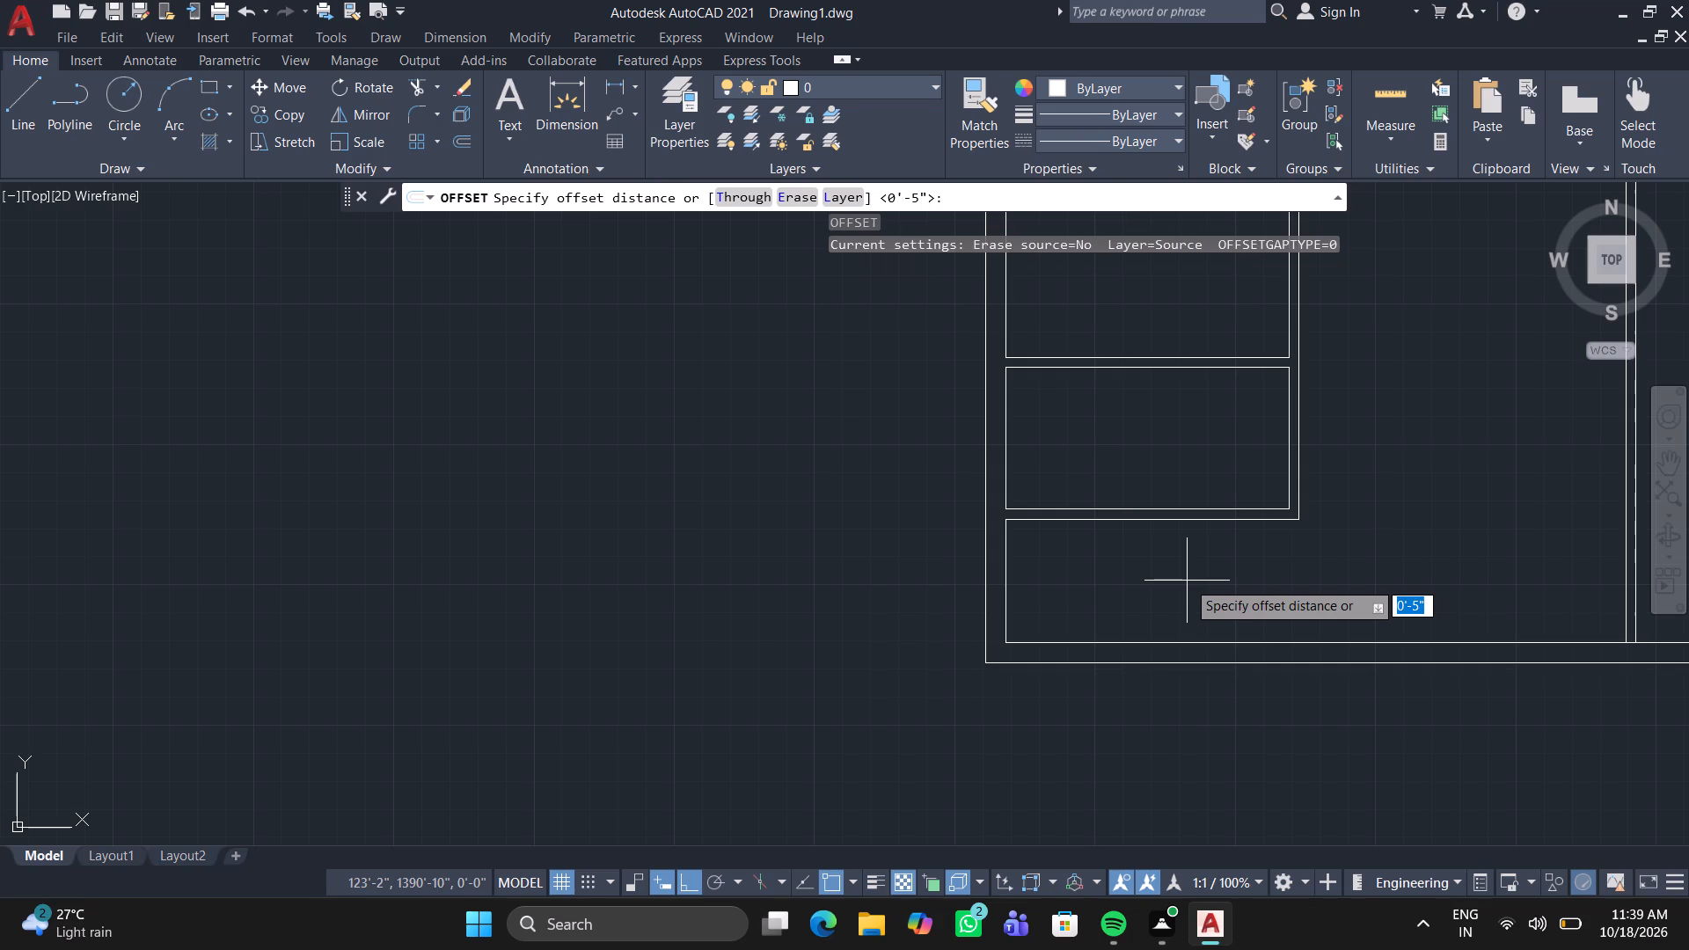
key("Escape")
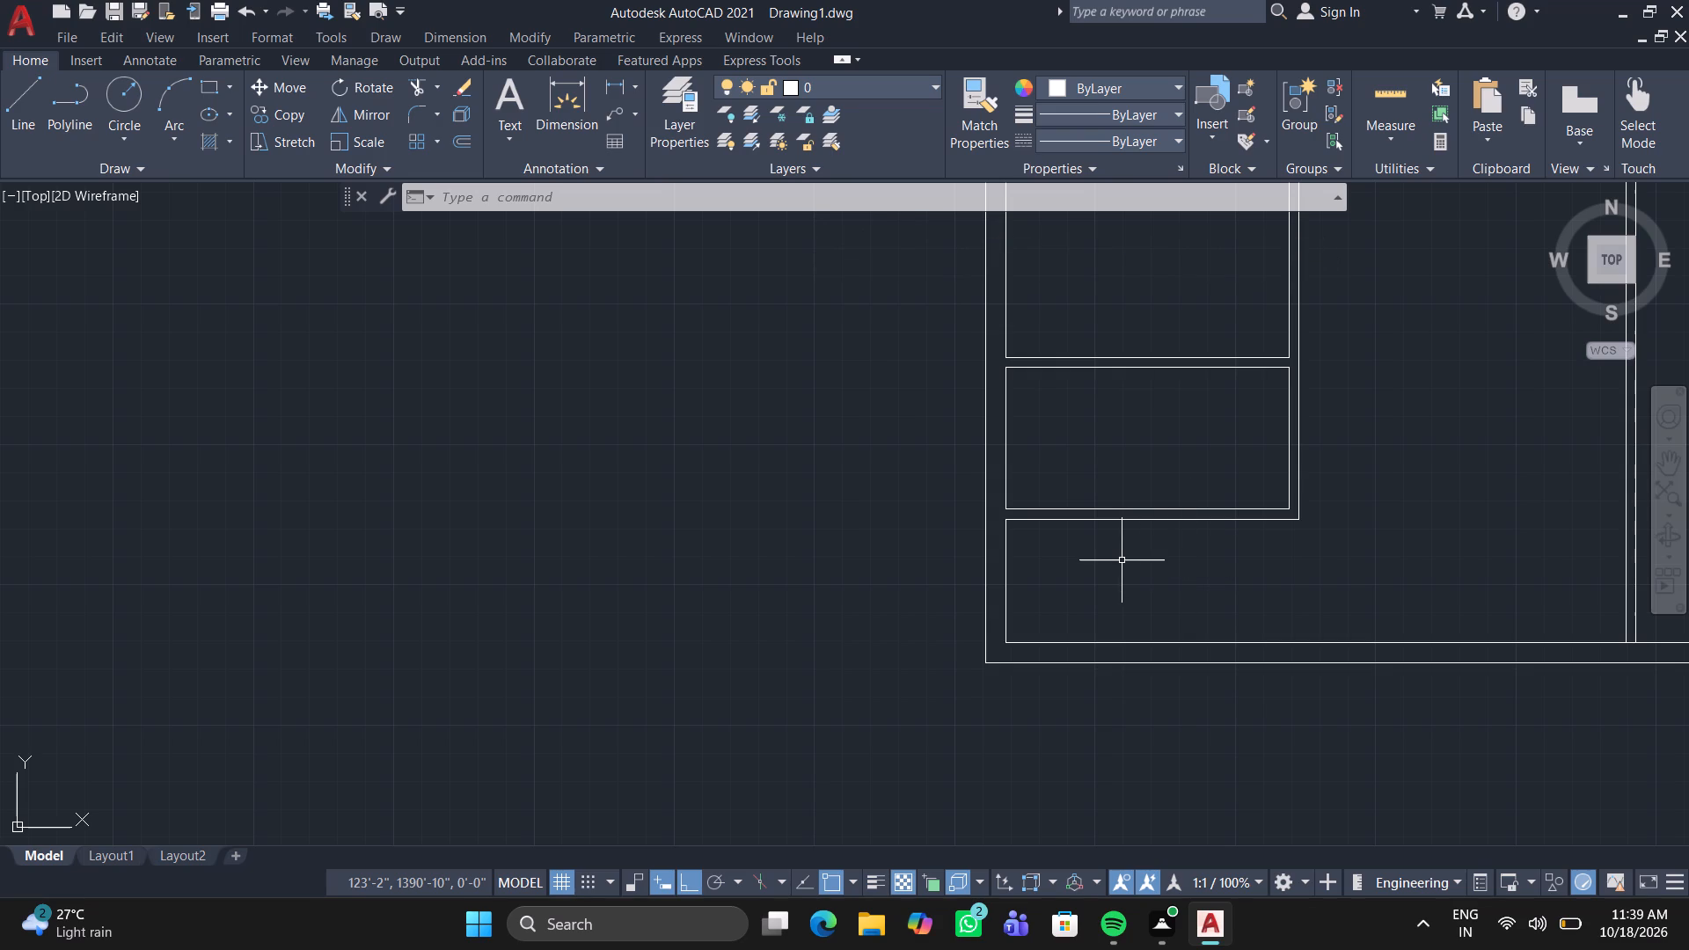
Offset both segments of the lowest left room's bottom outer wall line 6' downward.
key("o")
key("Return")
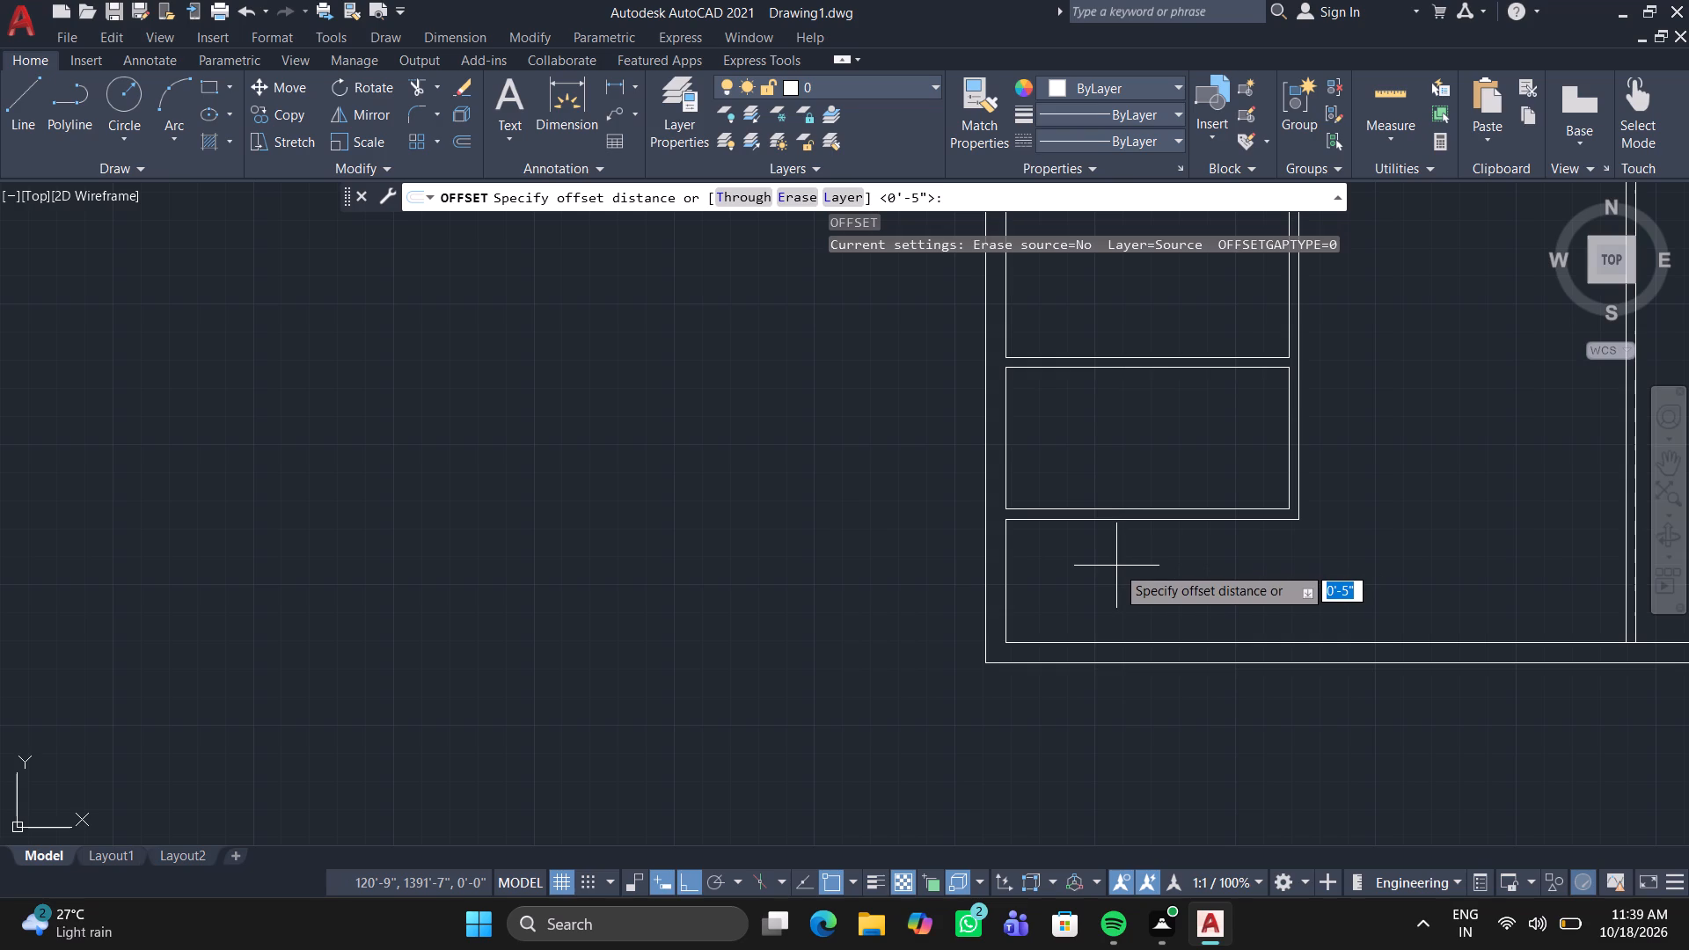
type("6'")
key("Return")
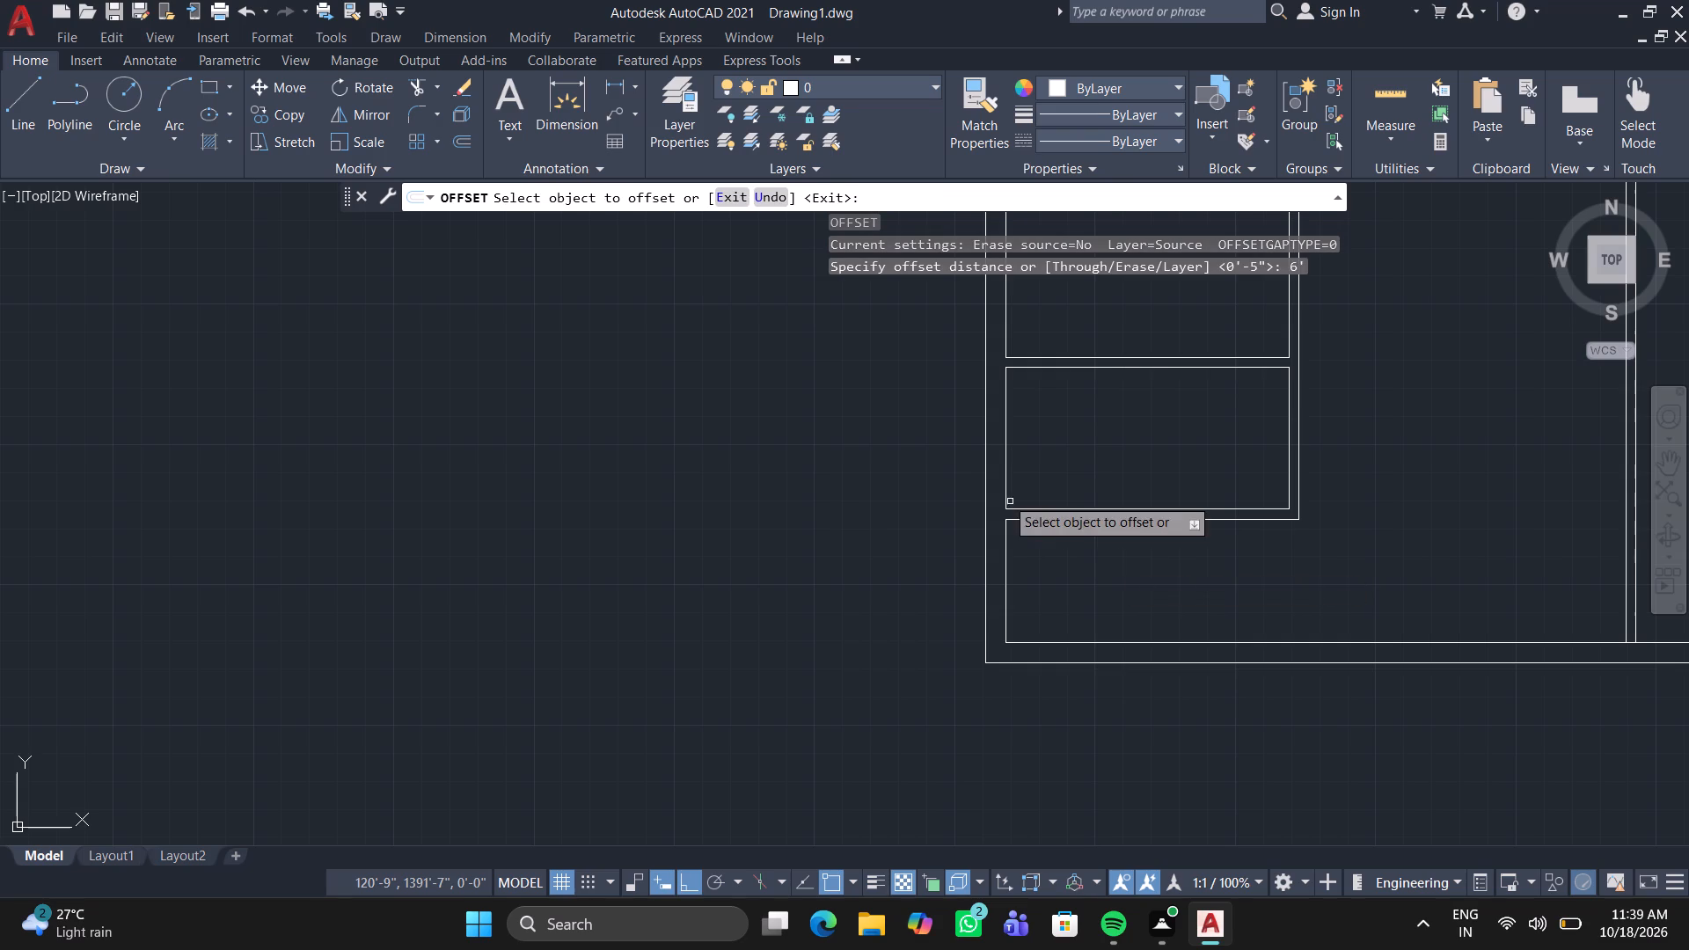
double_click(1049, 519)
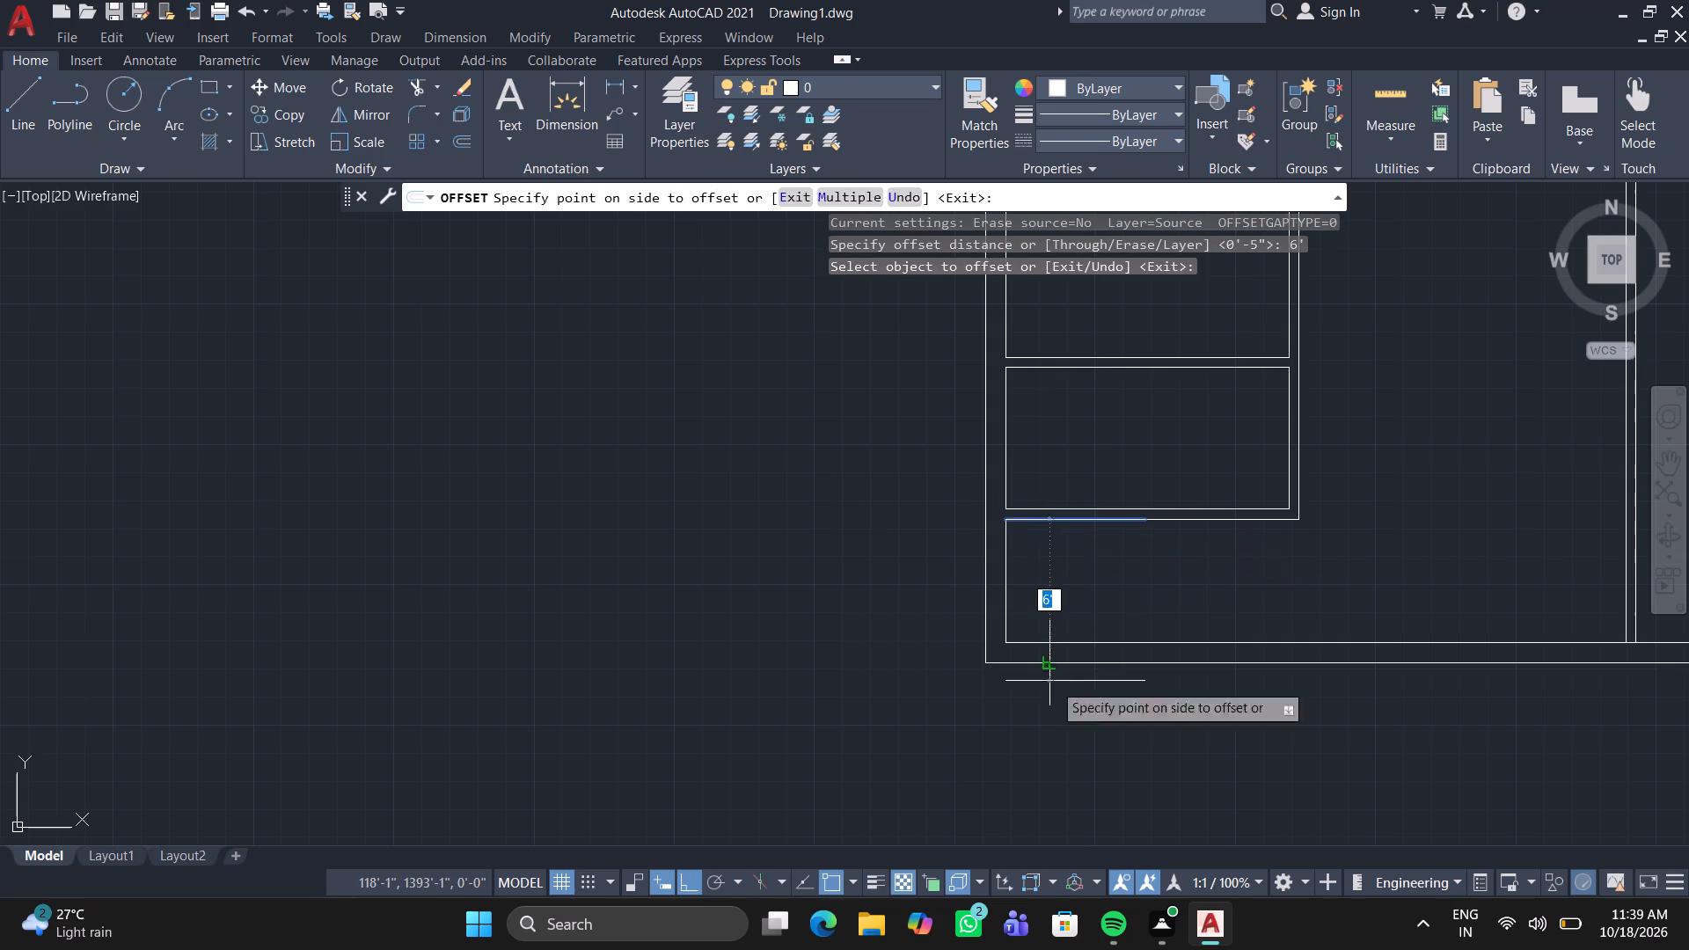
left_click(1039, 766)
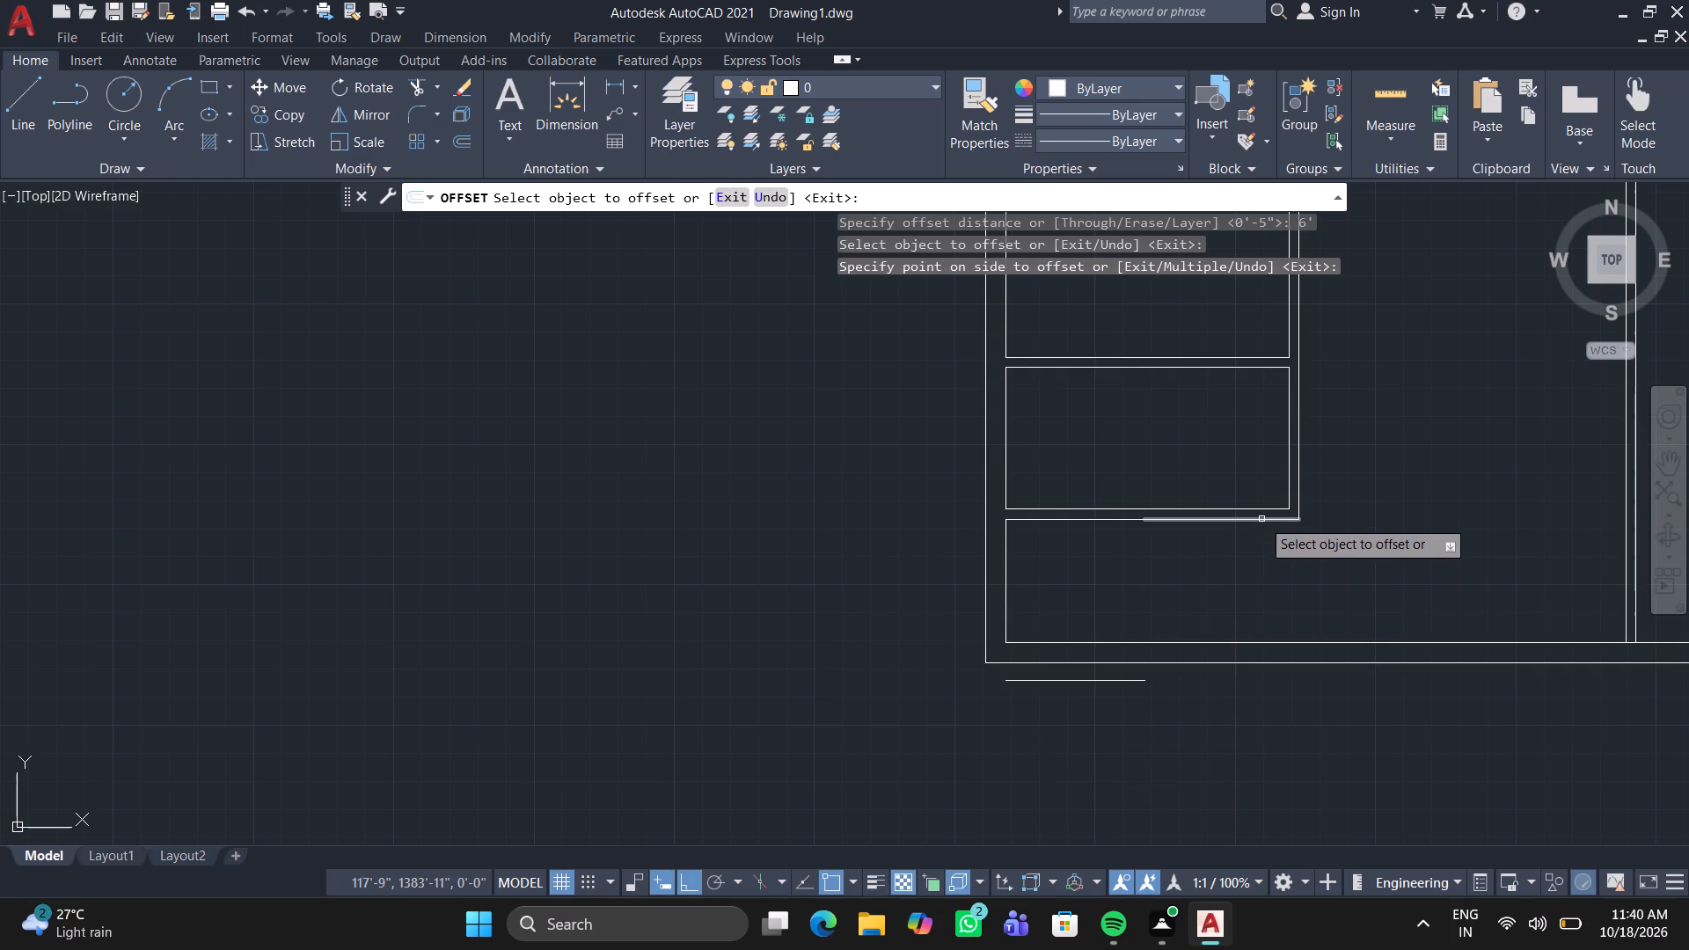
left_click(1262, 519)
left_click(1242, 705)
key("Escape")
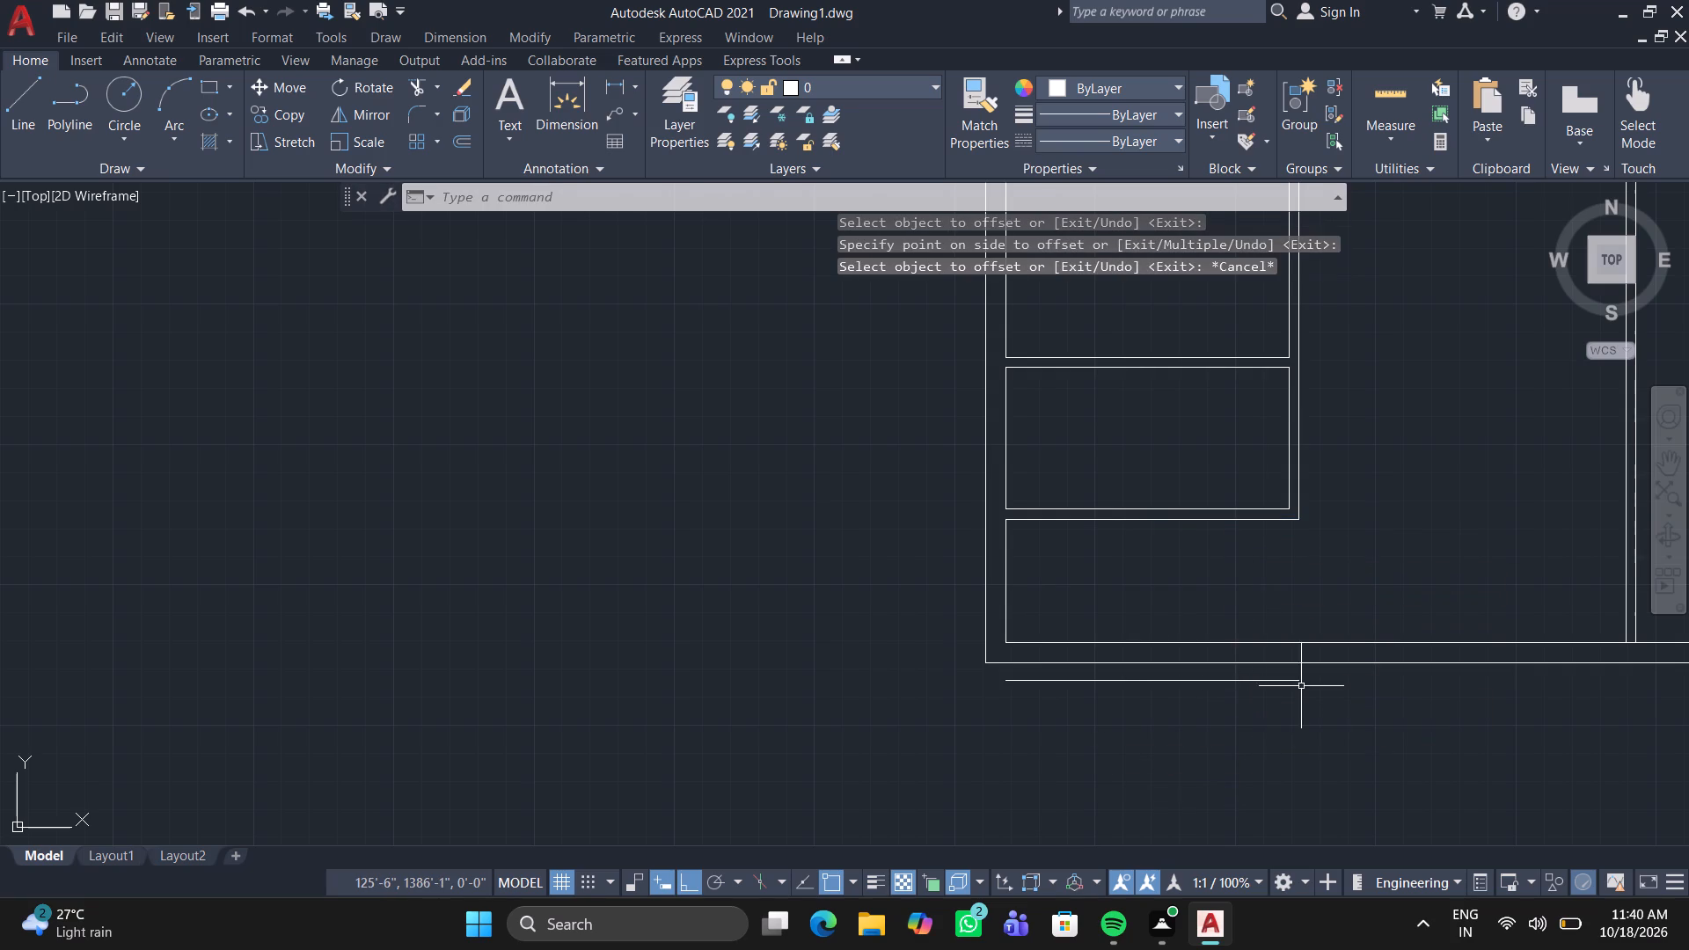
Draw a horizontal line from the new offset line's right end to beyond the right outer wall.
scroll(1305, 681, "up", 3)
key("l")
key("Return")
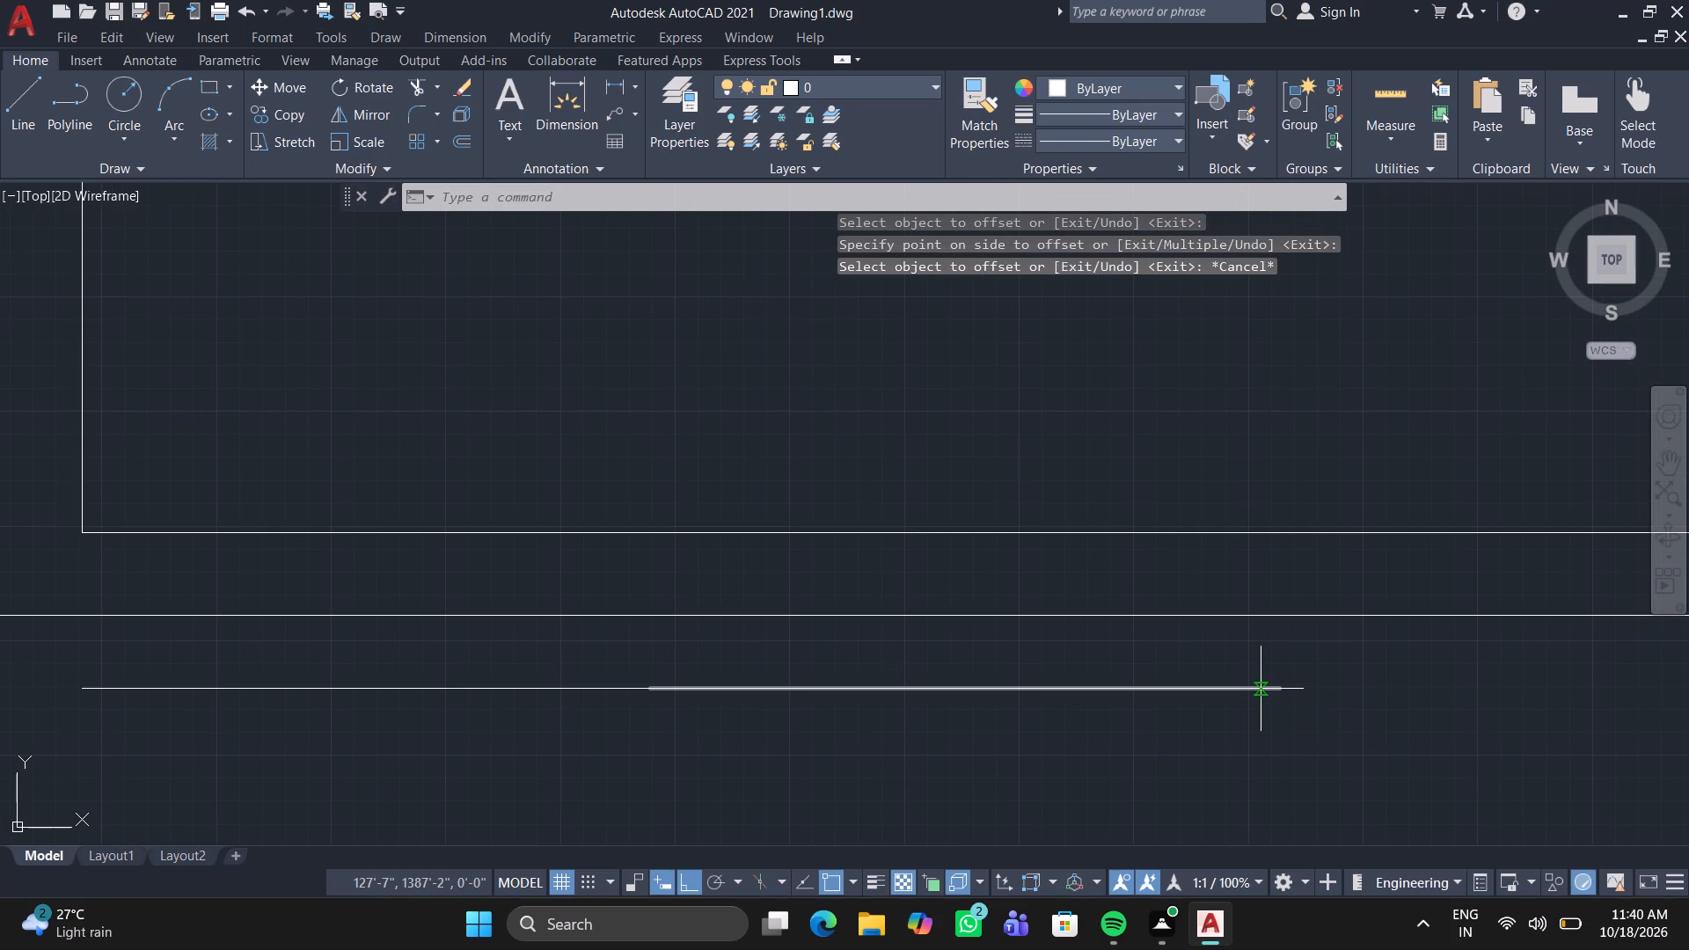
left_click(1278, 690)
scroll(1648, 725, "down", 4)
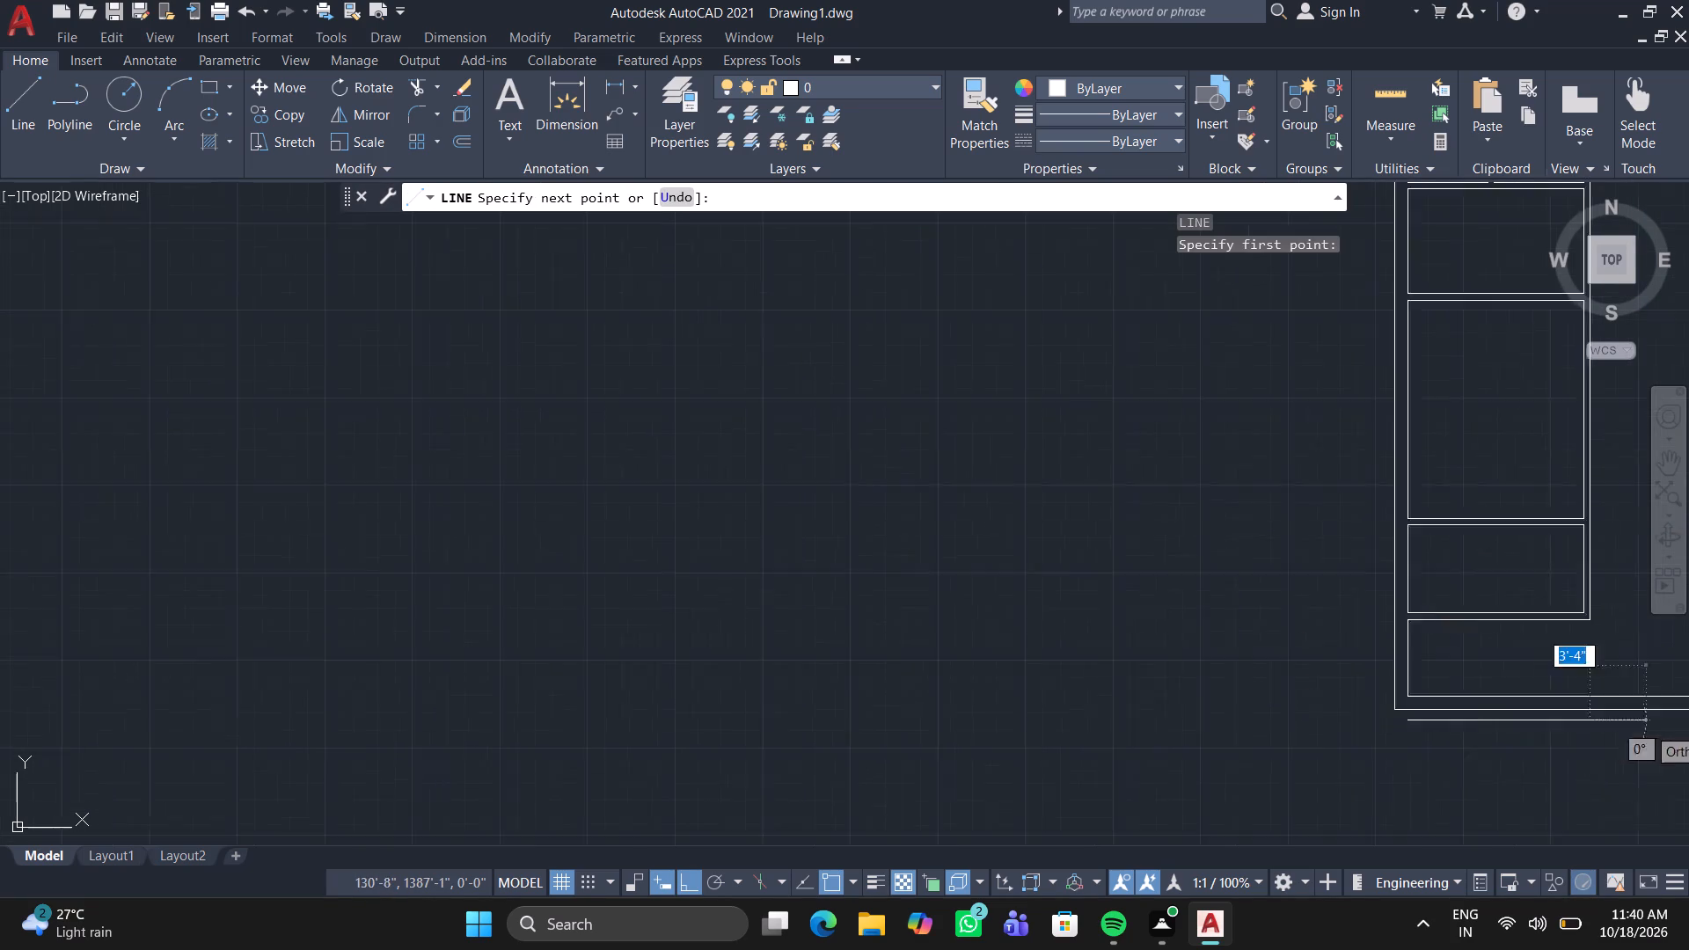
scroll(1643, 727, "down", 1)
middle_click_drag(1575, 730, 807, 654)
left_click(1265, 654)
key("Escape")
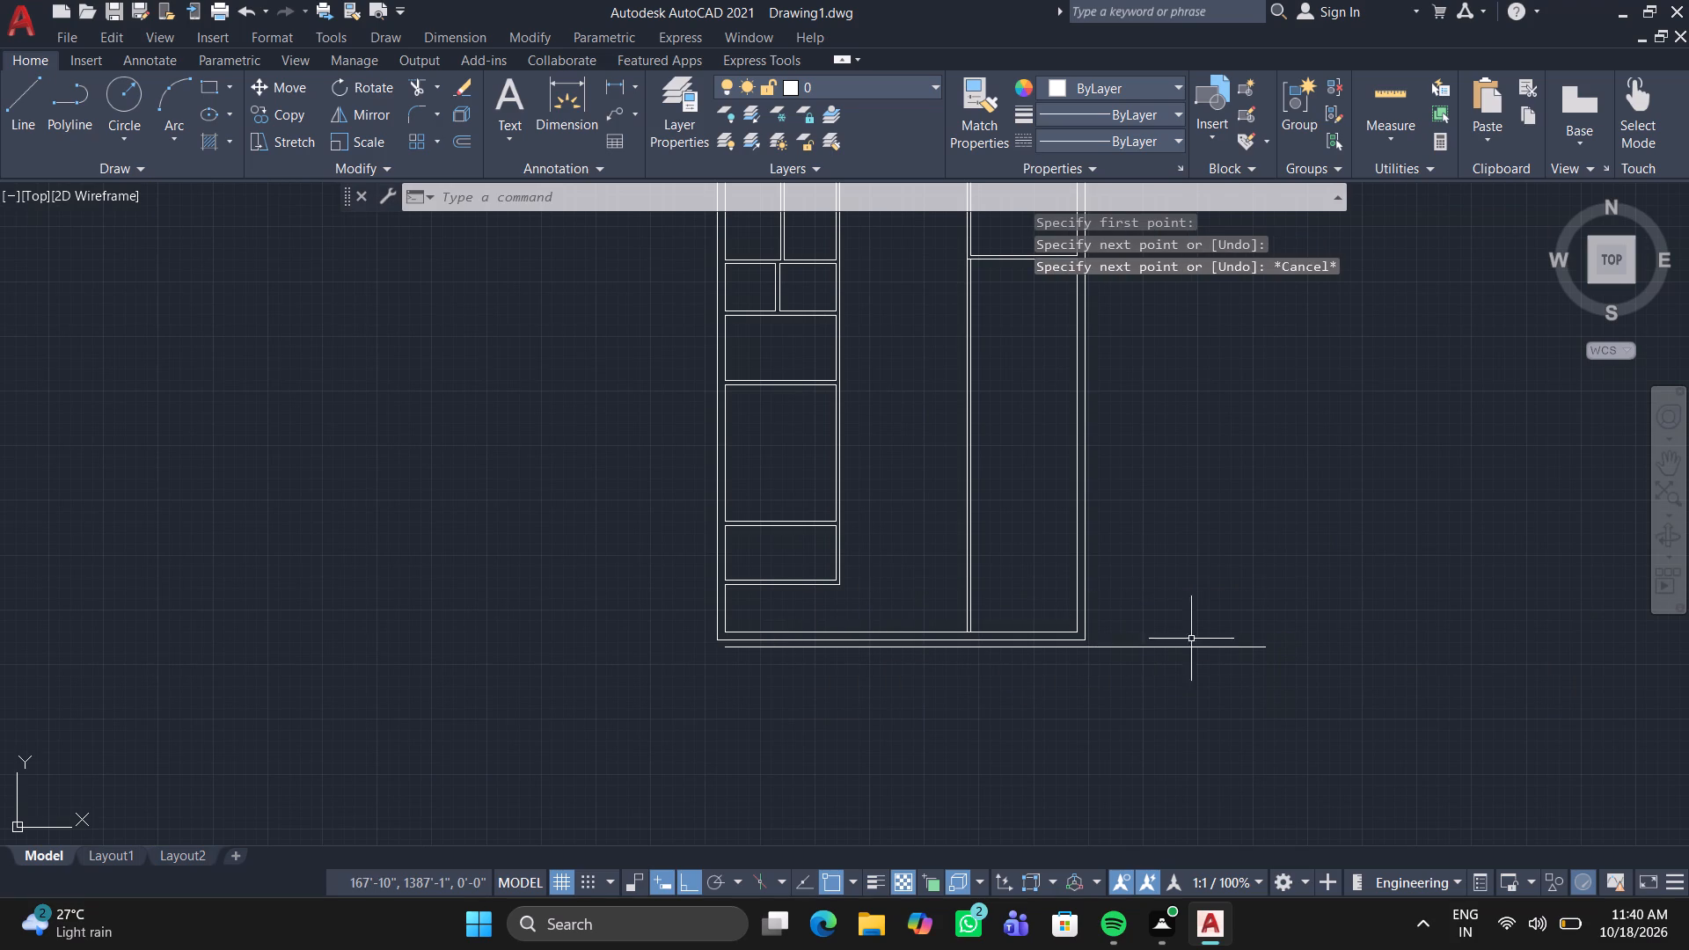
Trim away the inner and outer lines of the old bottom outer wall.
left_click(412, 84)
scroll(751, 653, "up", 4)
left_click_drag(870, 508, 840, 581)
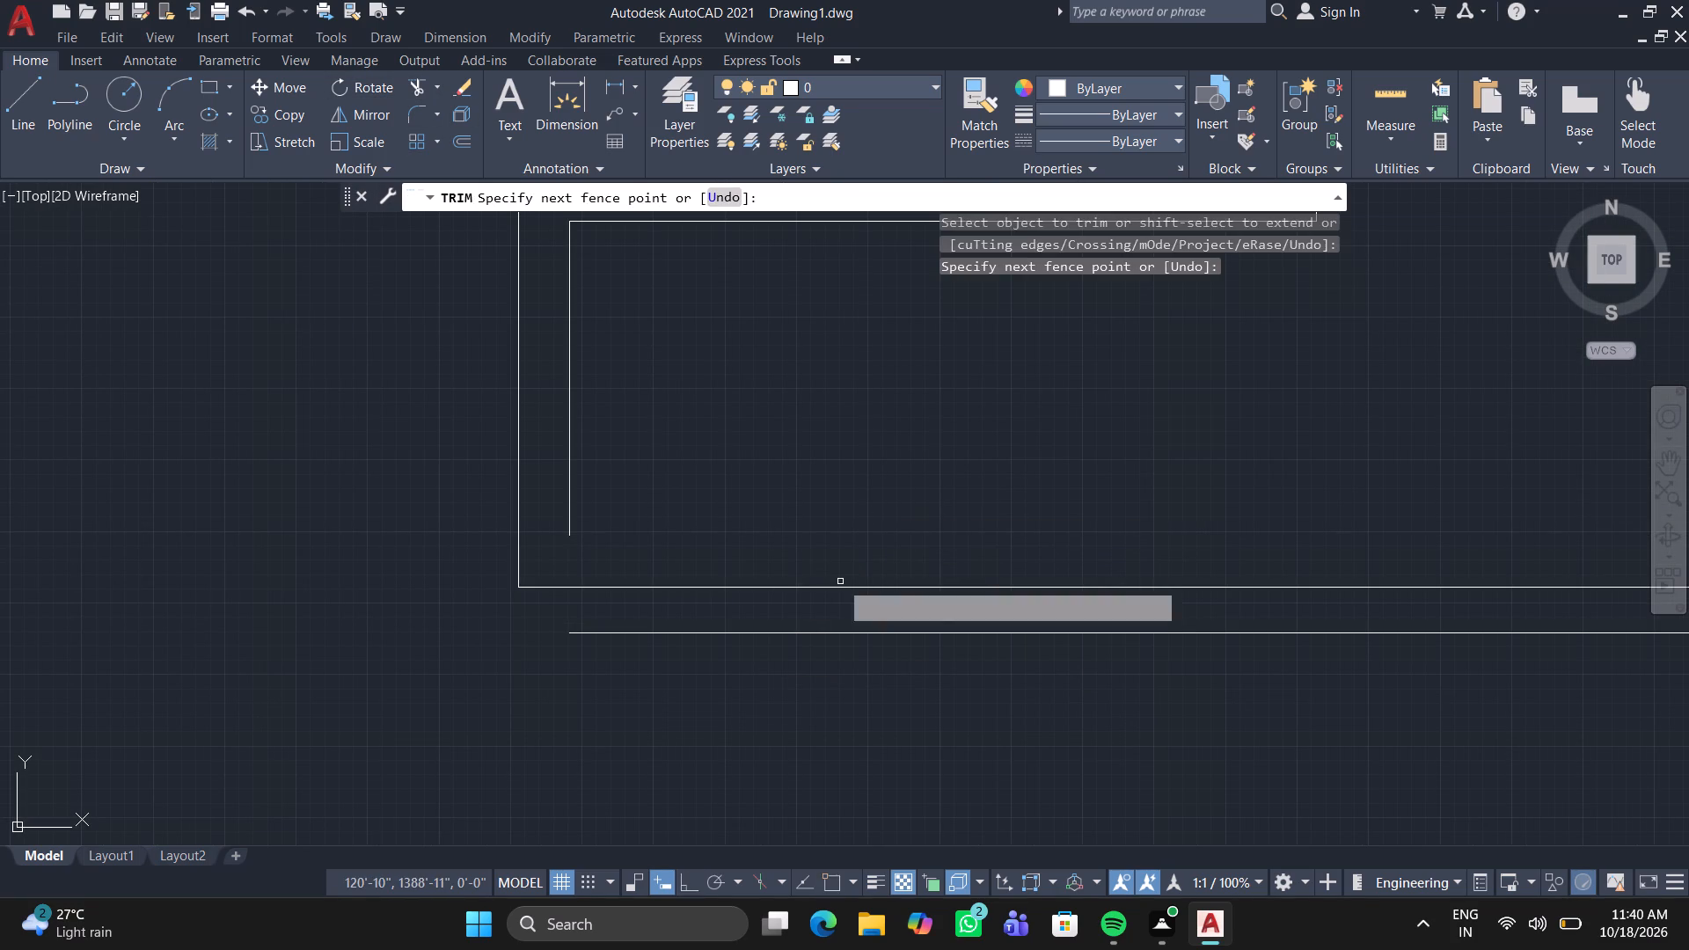
left_click(818, 587)
key("Escape")
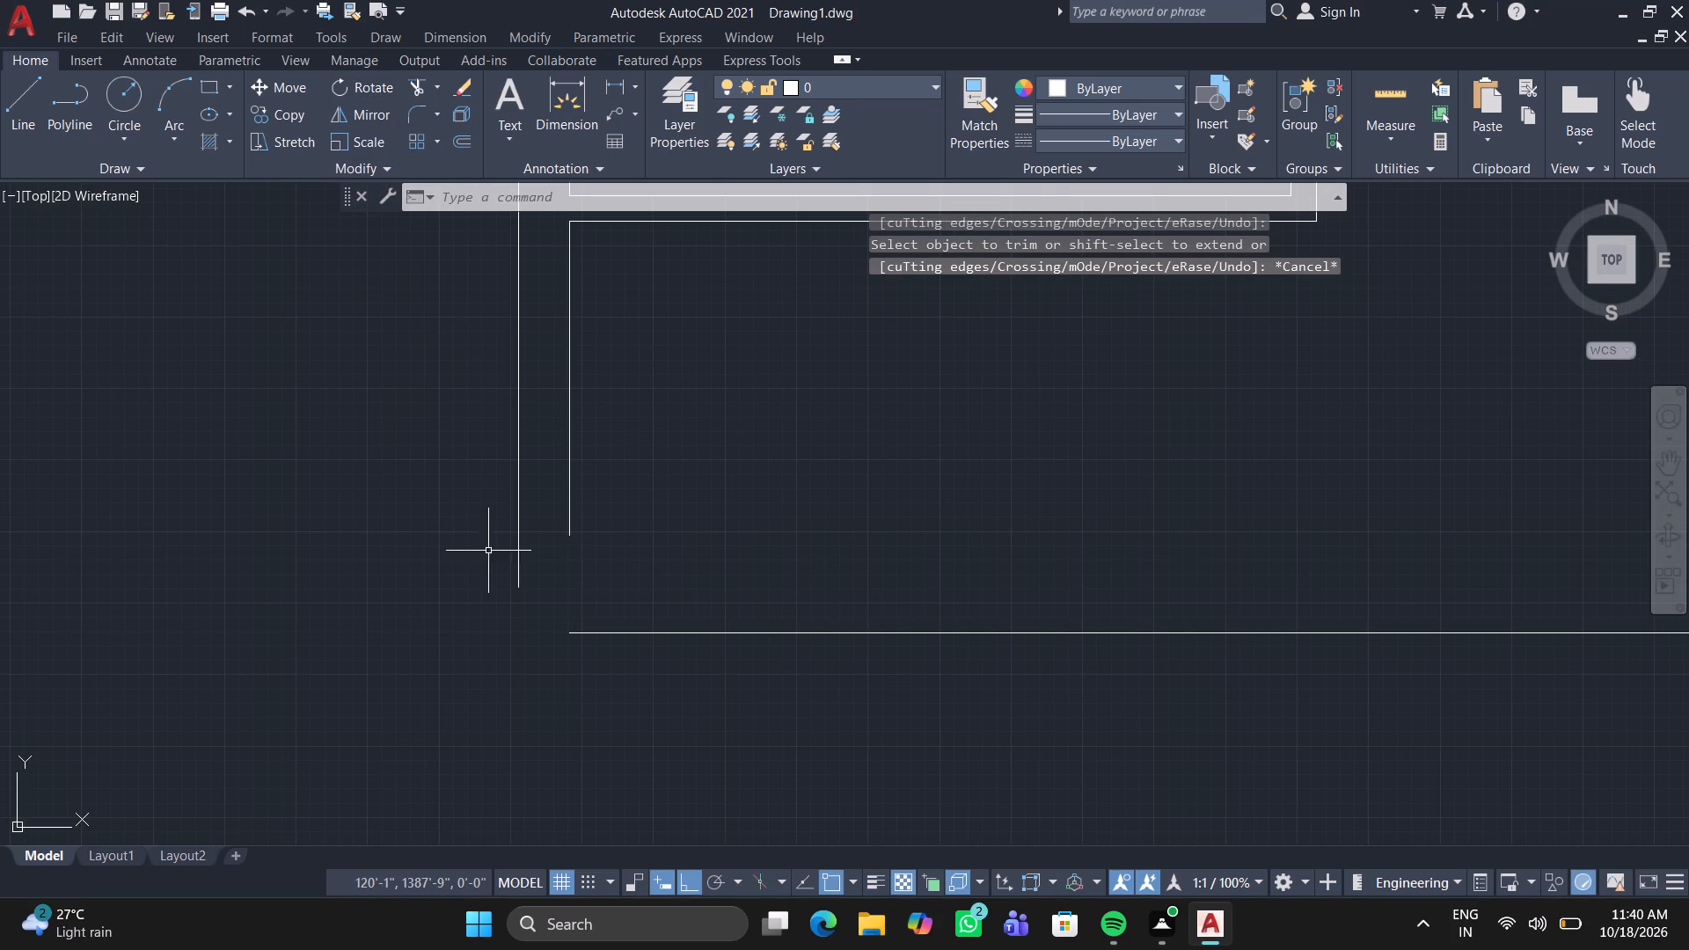
Draw a horizontal line from the new bottom line's left end to beyond the left outer wall.
left_click(12, 97)
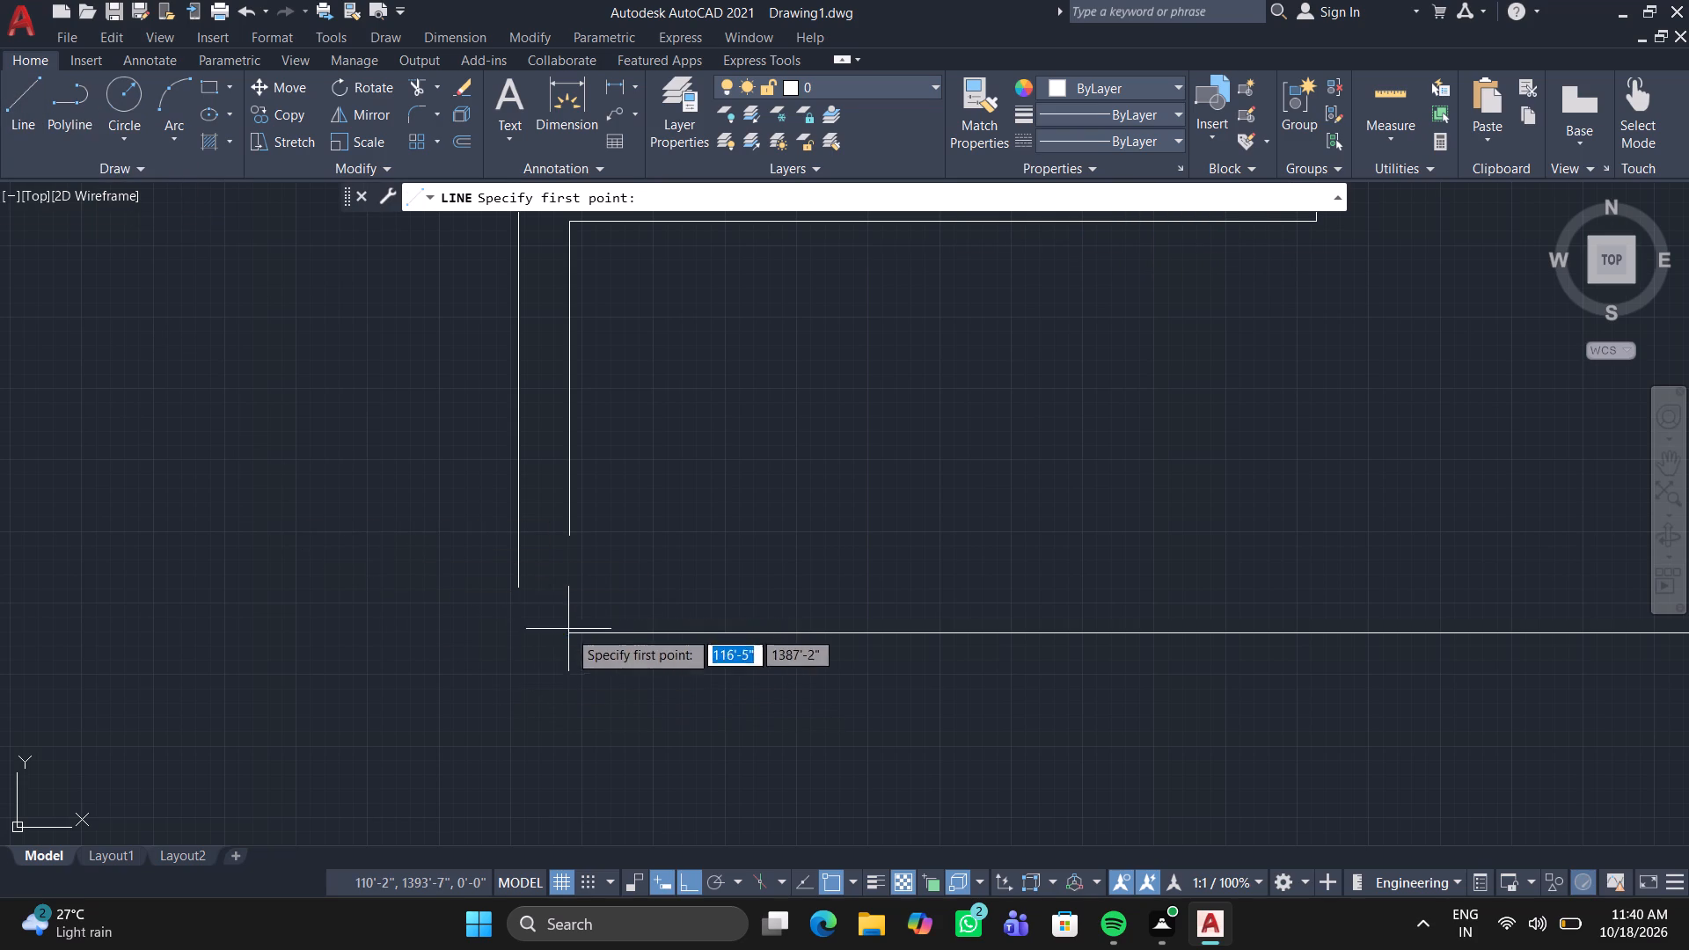
left_click(565, 633)
left_click(147, 587)
key("Escape")
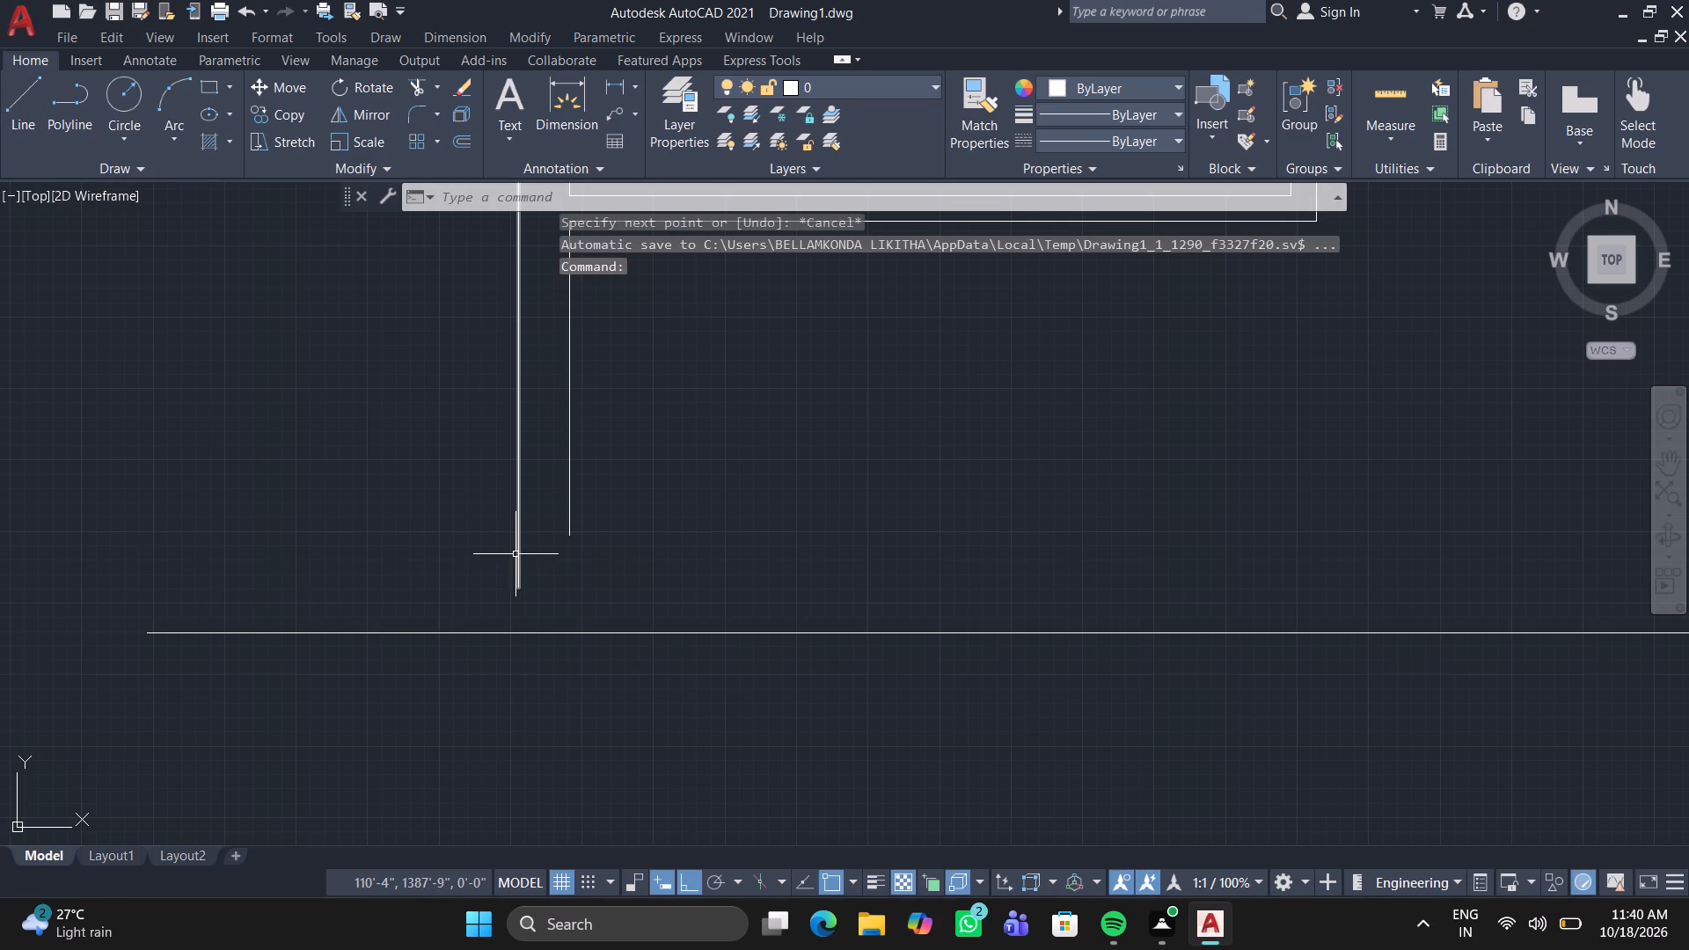
Stretch the lower ends of the left outer wall's outer and inner lines down past the new bottom line.
left_click(515, 554)
left_click(518, 584)
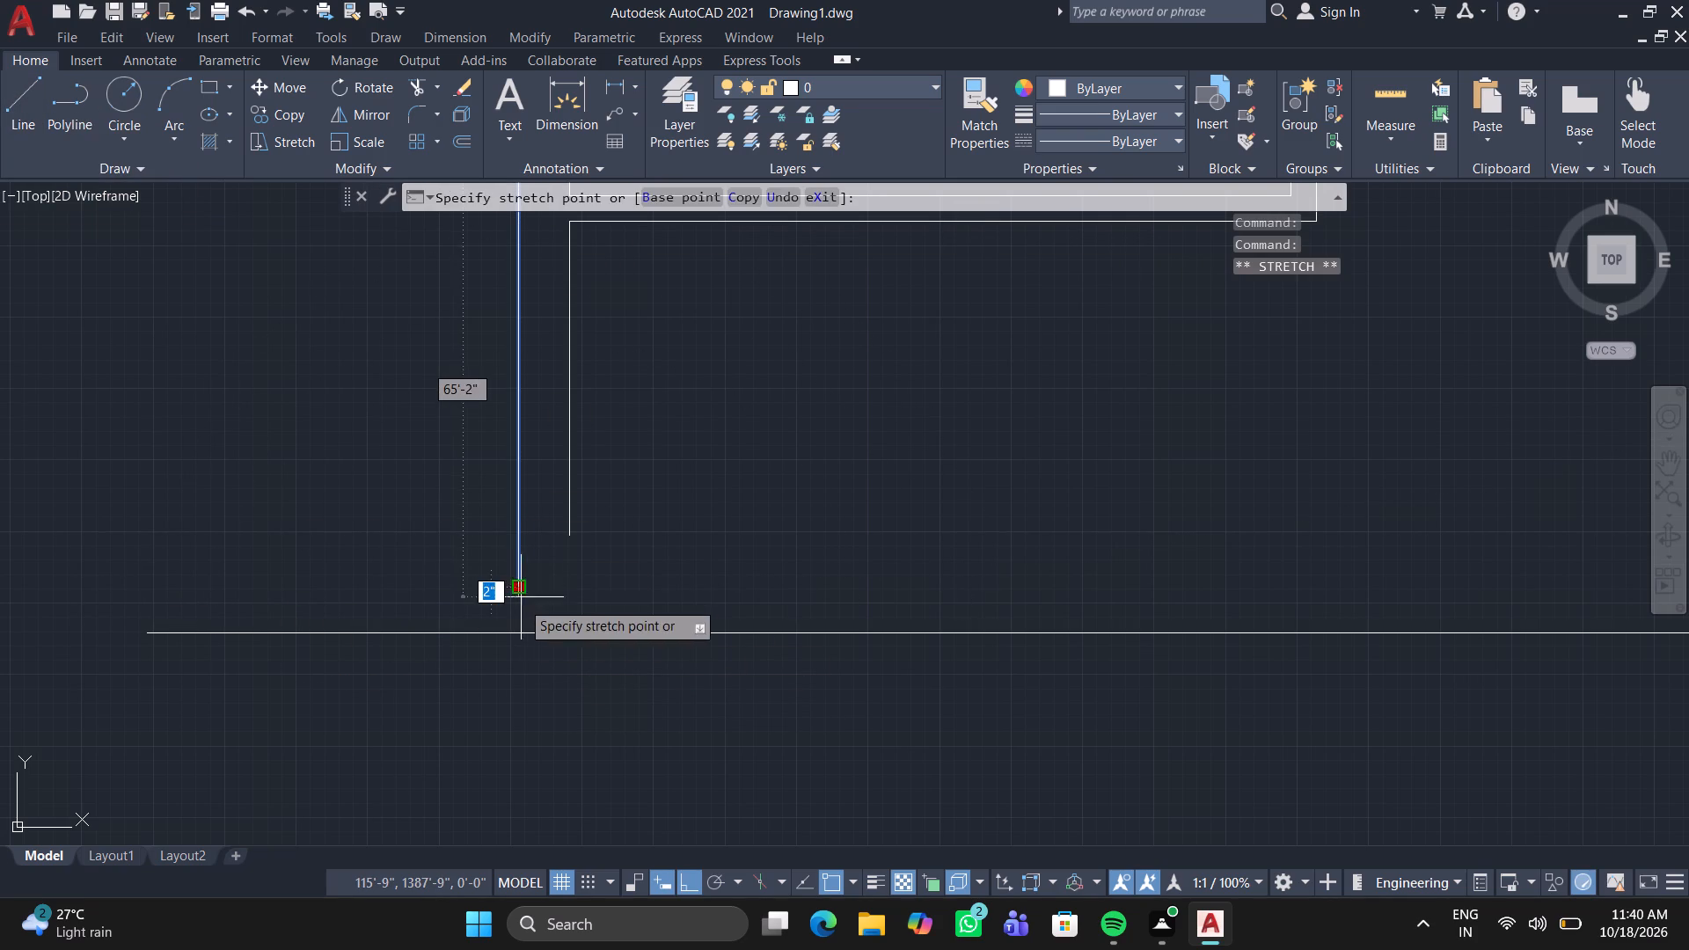
left_click(522, 634)
left_click(567, 495)
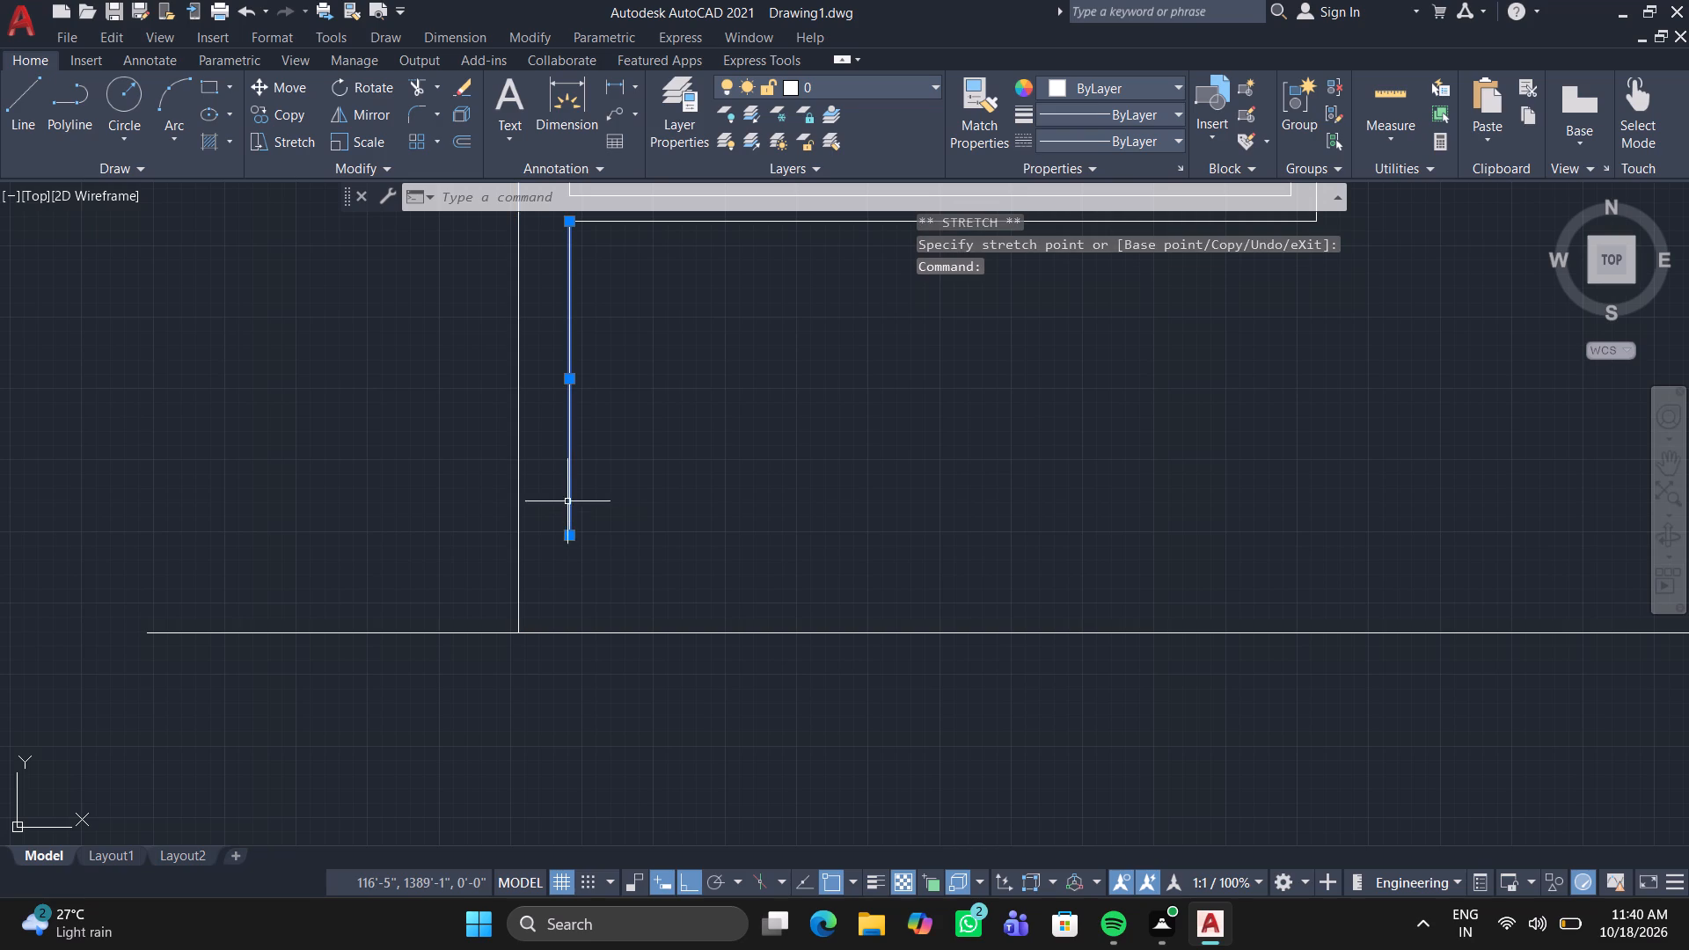
left_click(568, 540)
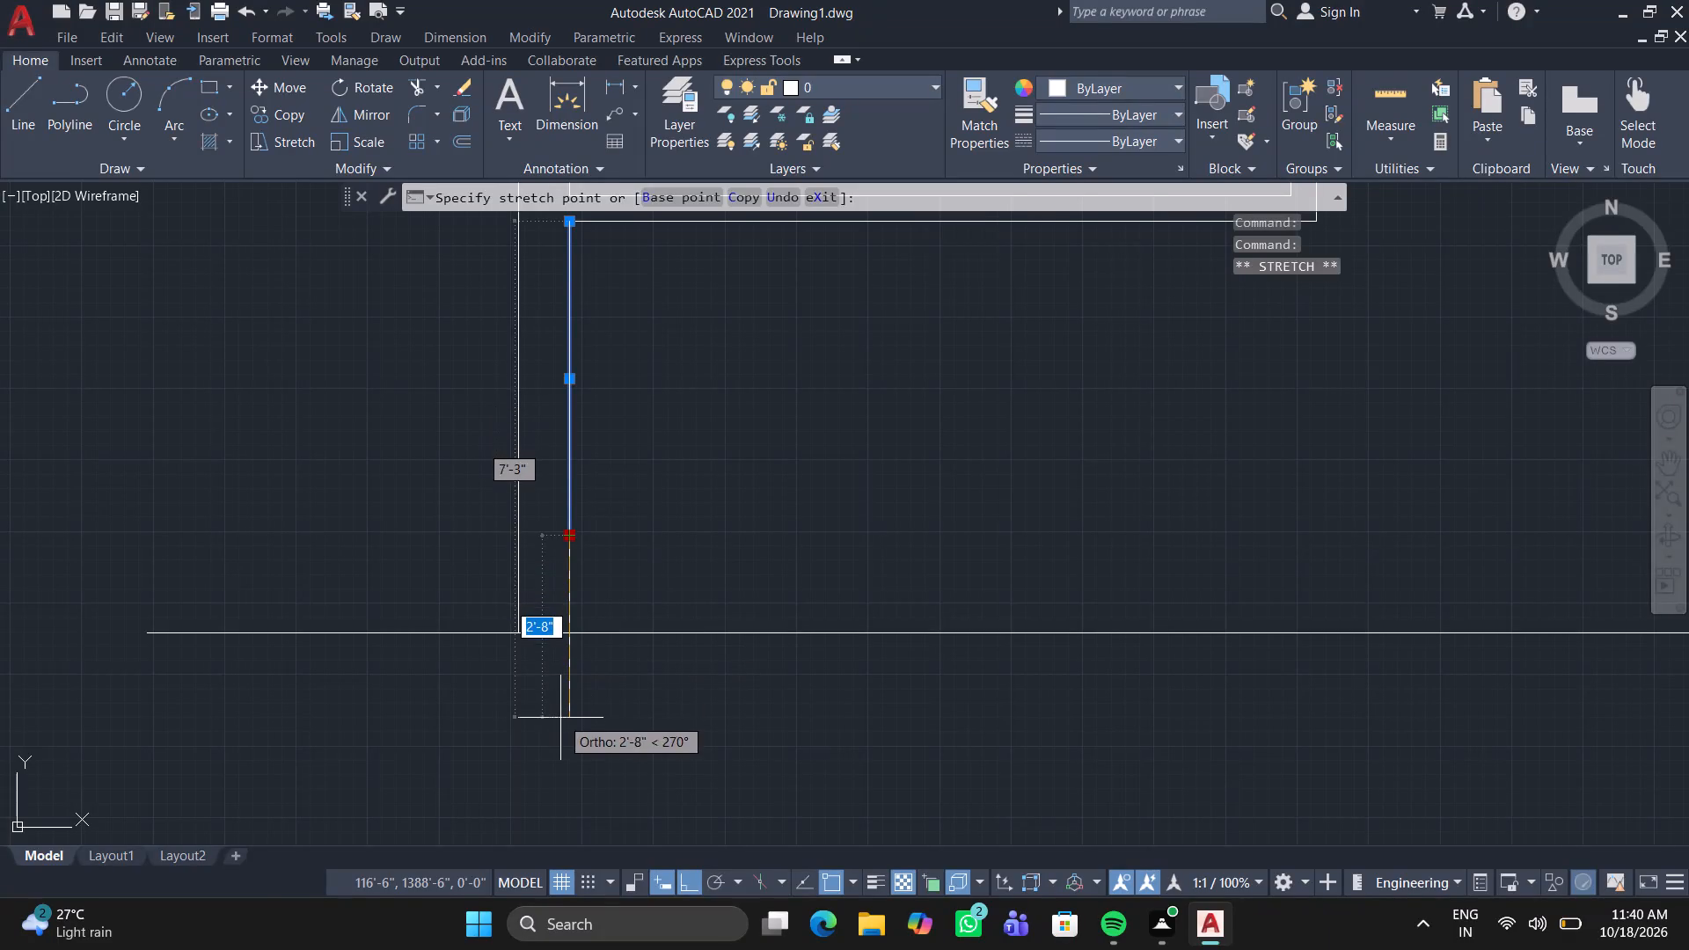
left_click(560, 718)
left_click(517, 566)
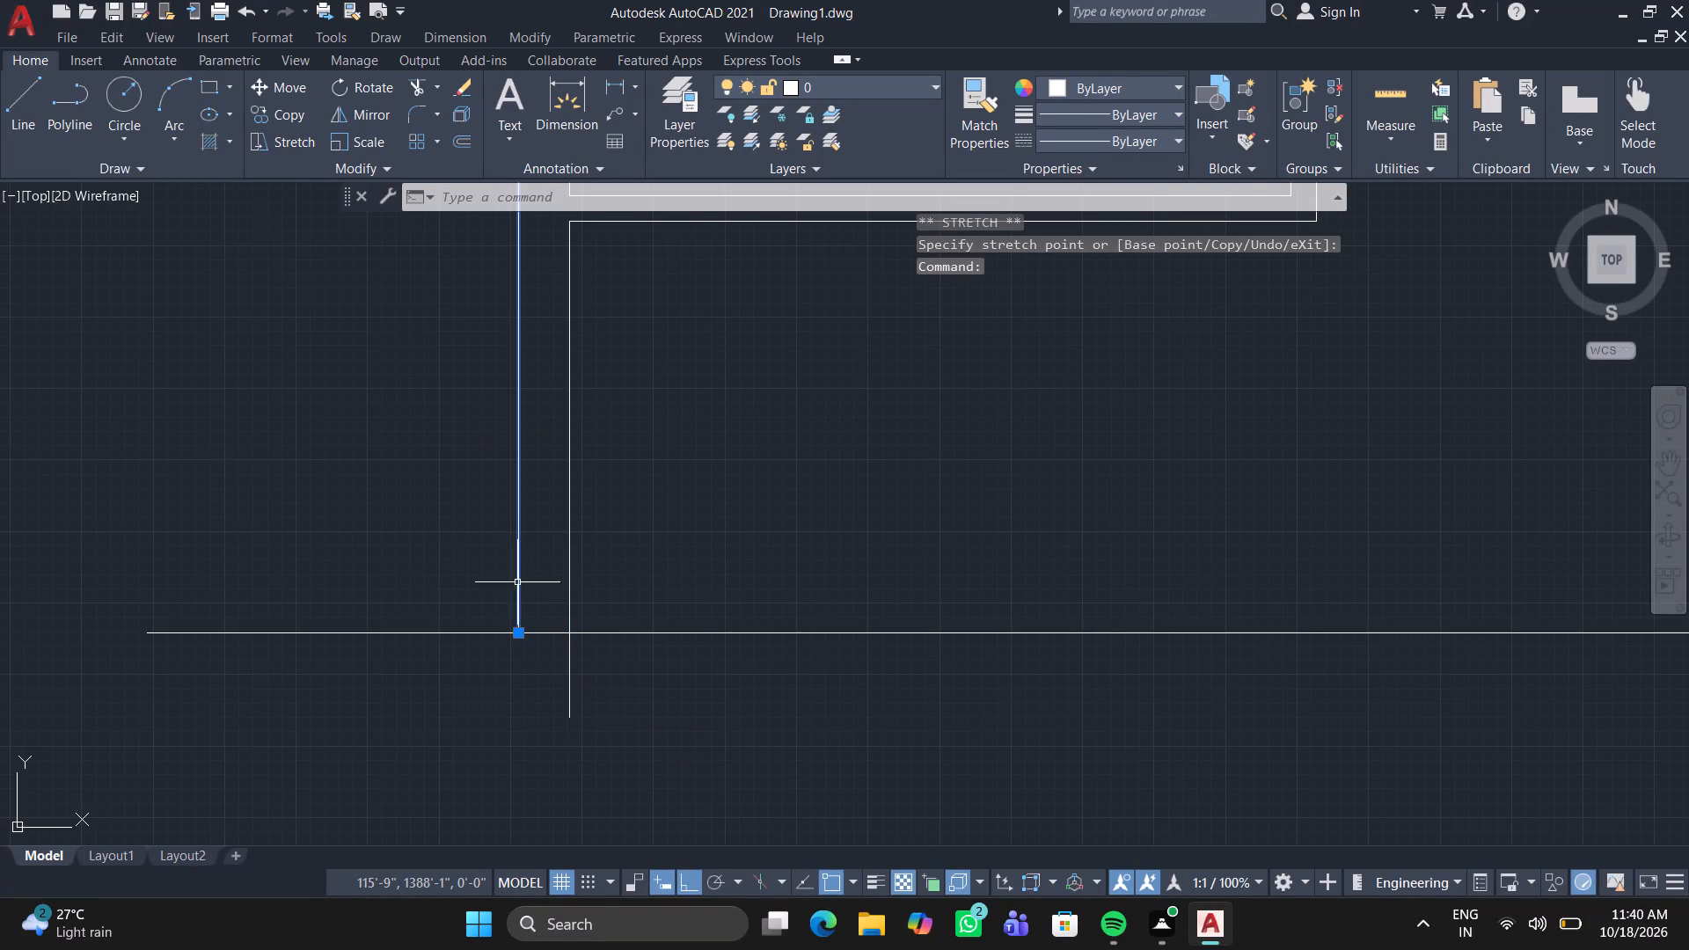
left_click(518, 631)
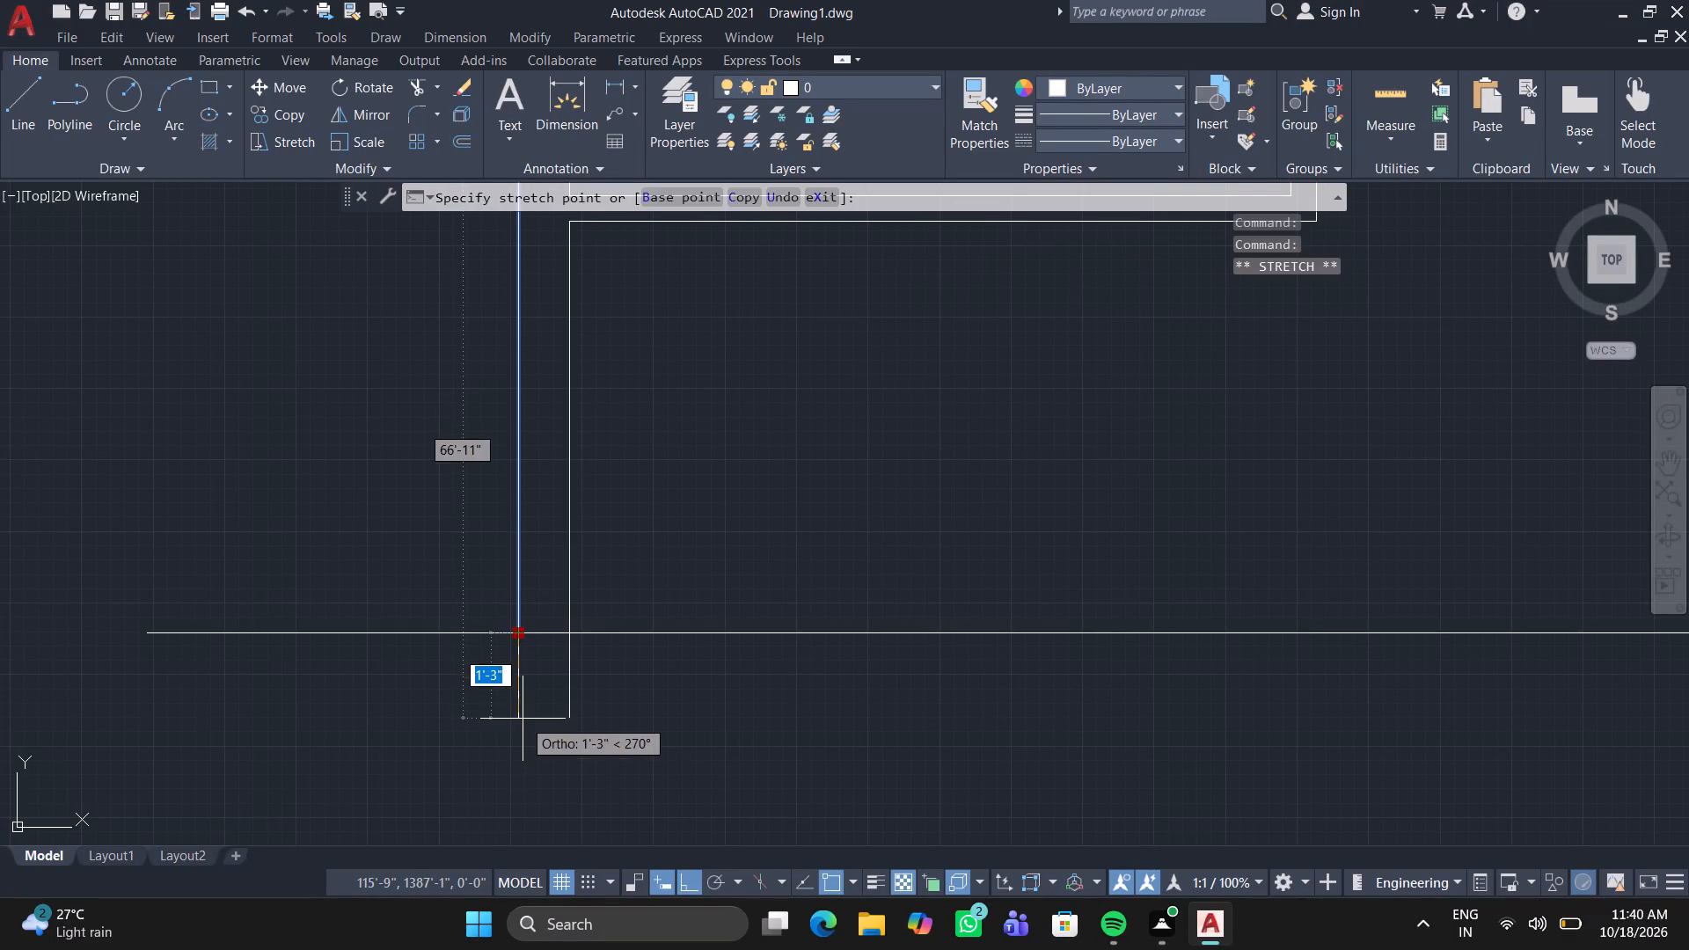
left_click(523, 719)
key("Escape")
Stretch the lower ends of the right outer wall's outer and inner lines down past the new bottom line.
scroll(737, 611, "down", 3)
middle_click_drag(846, 615, 543, 603)
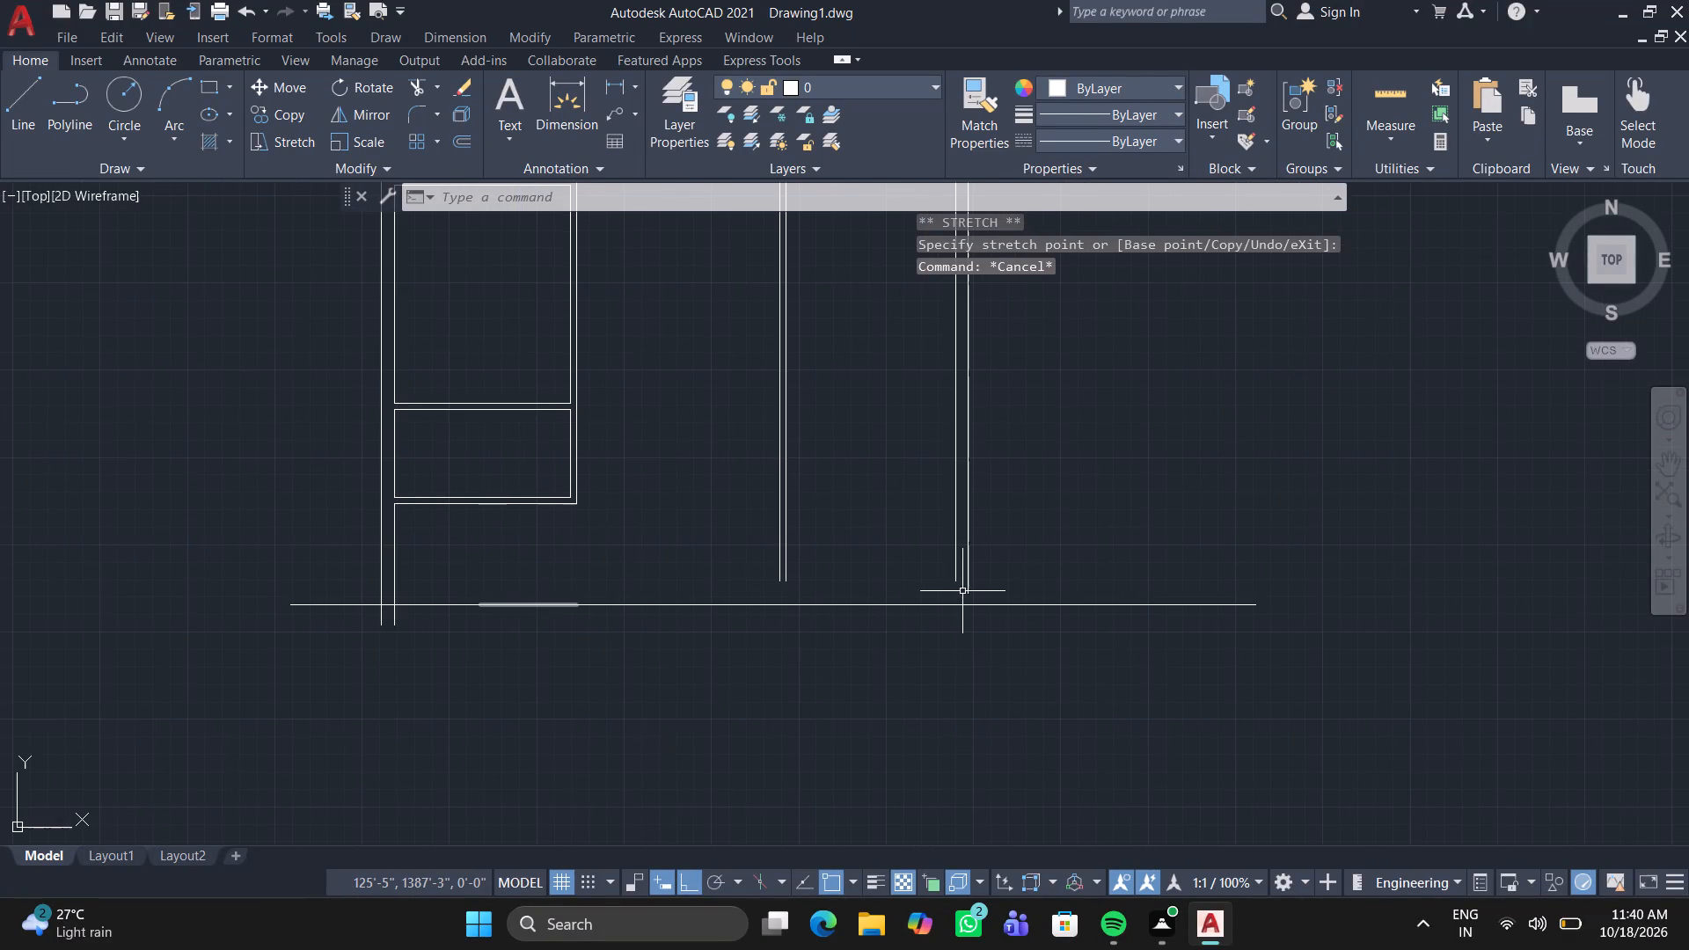
left_click(969, 575)
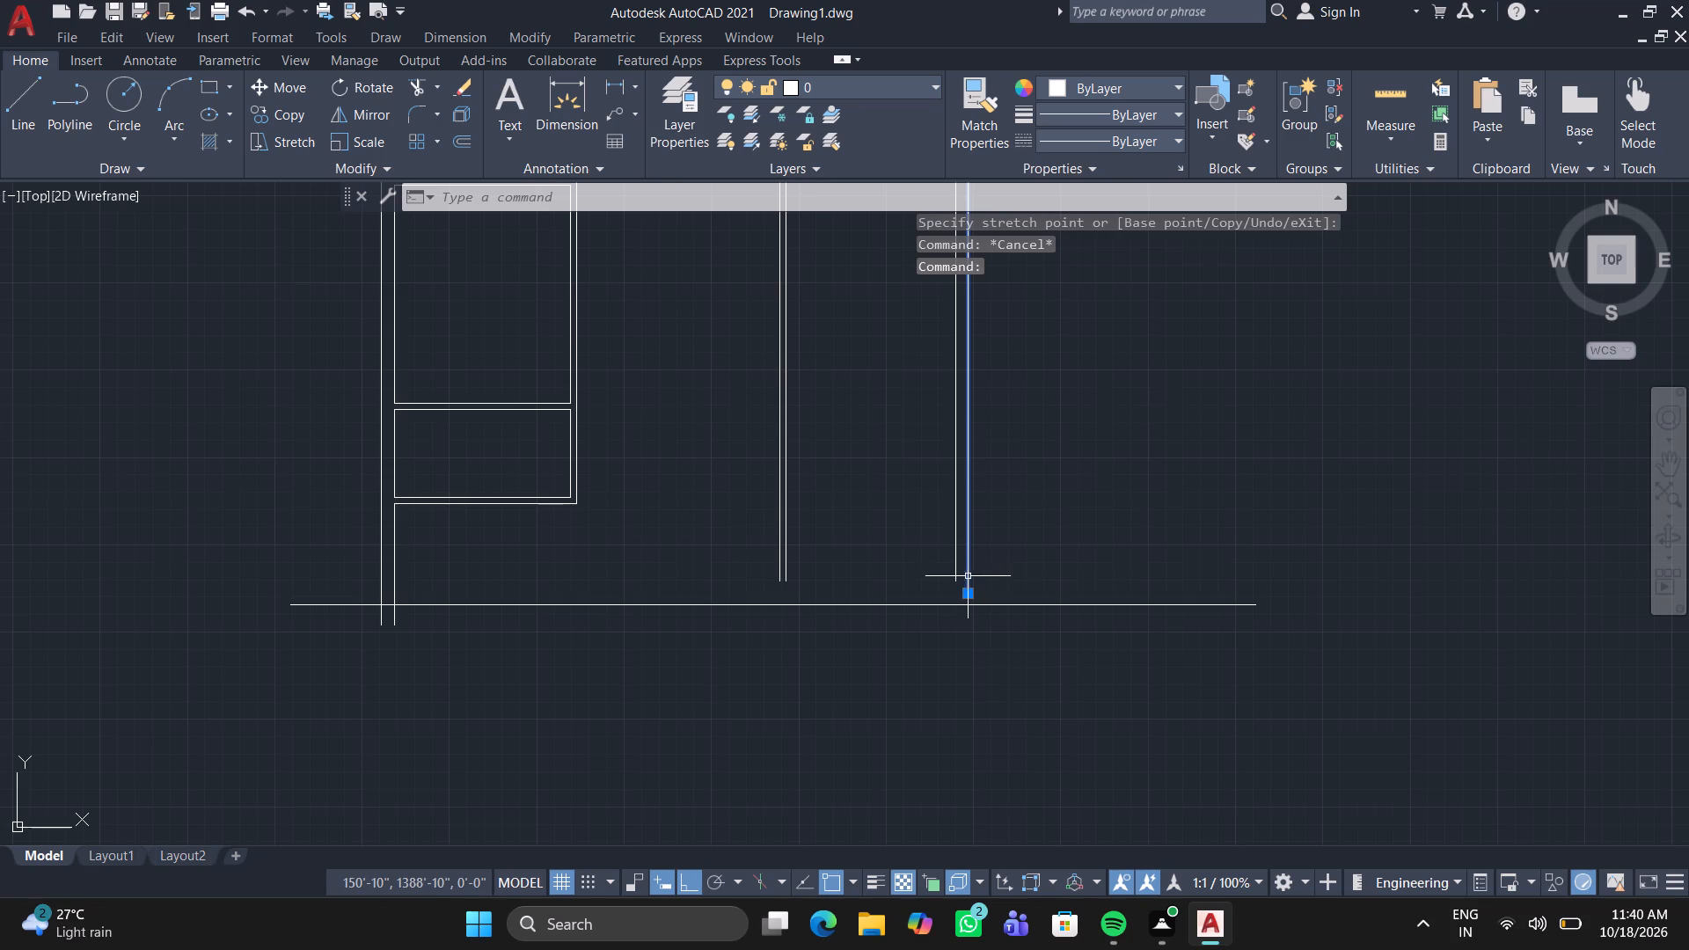
left_click(968, 591)
left_click(959, 662)
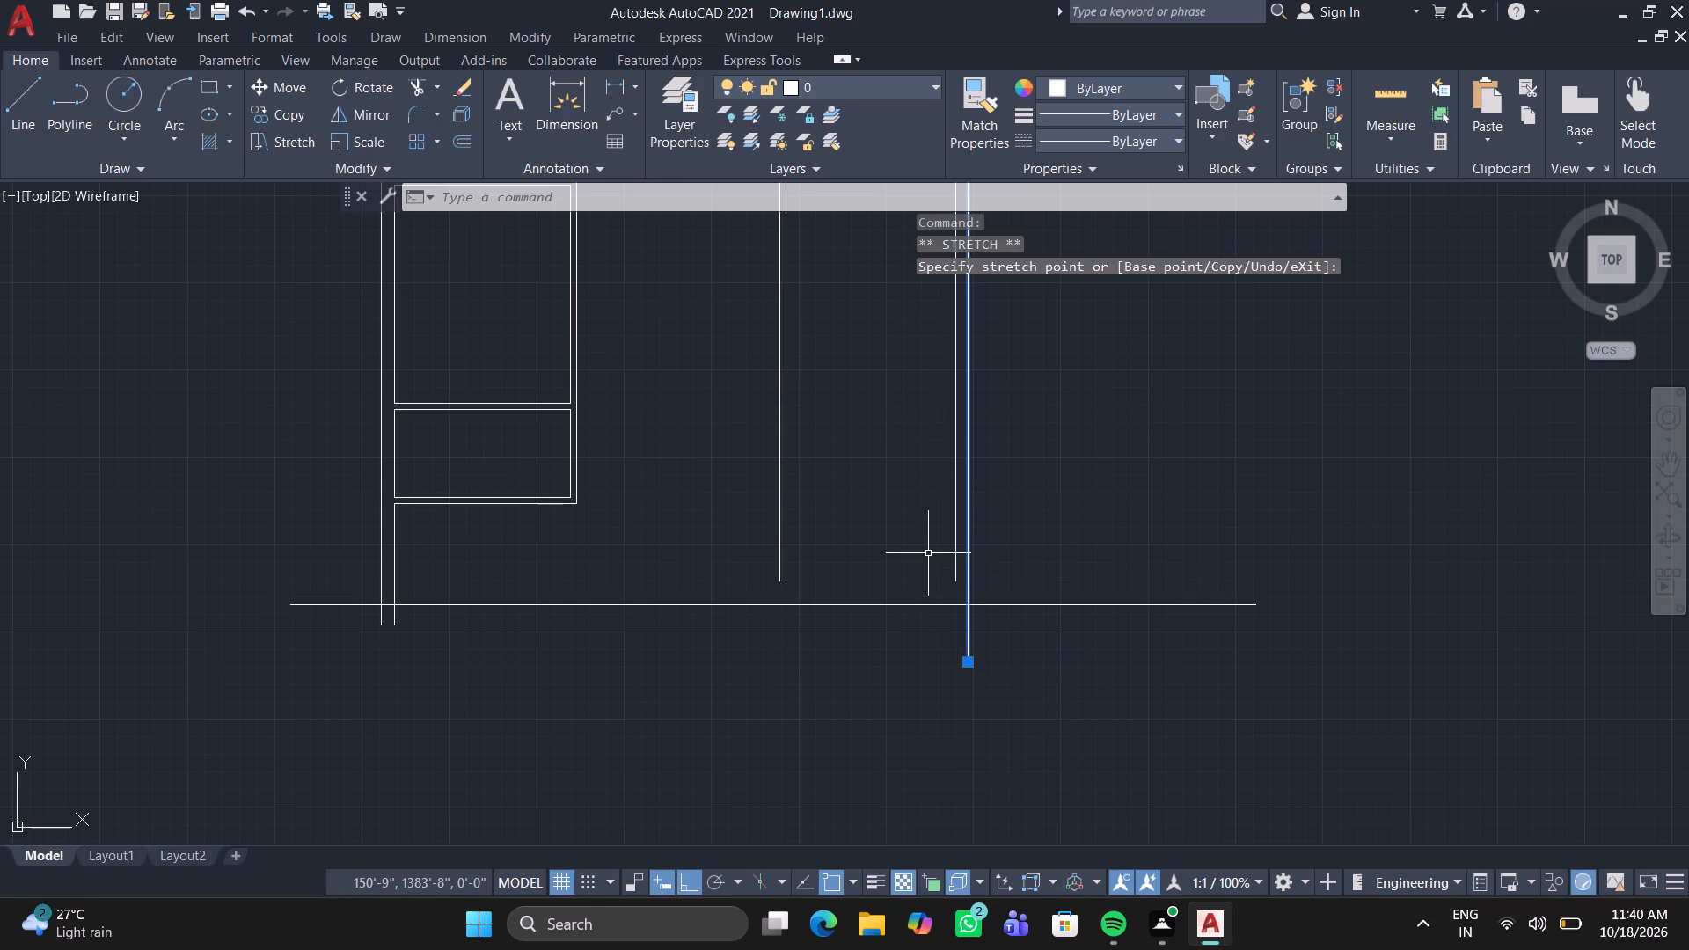
left_click(954, 553)
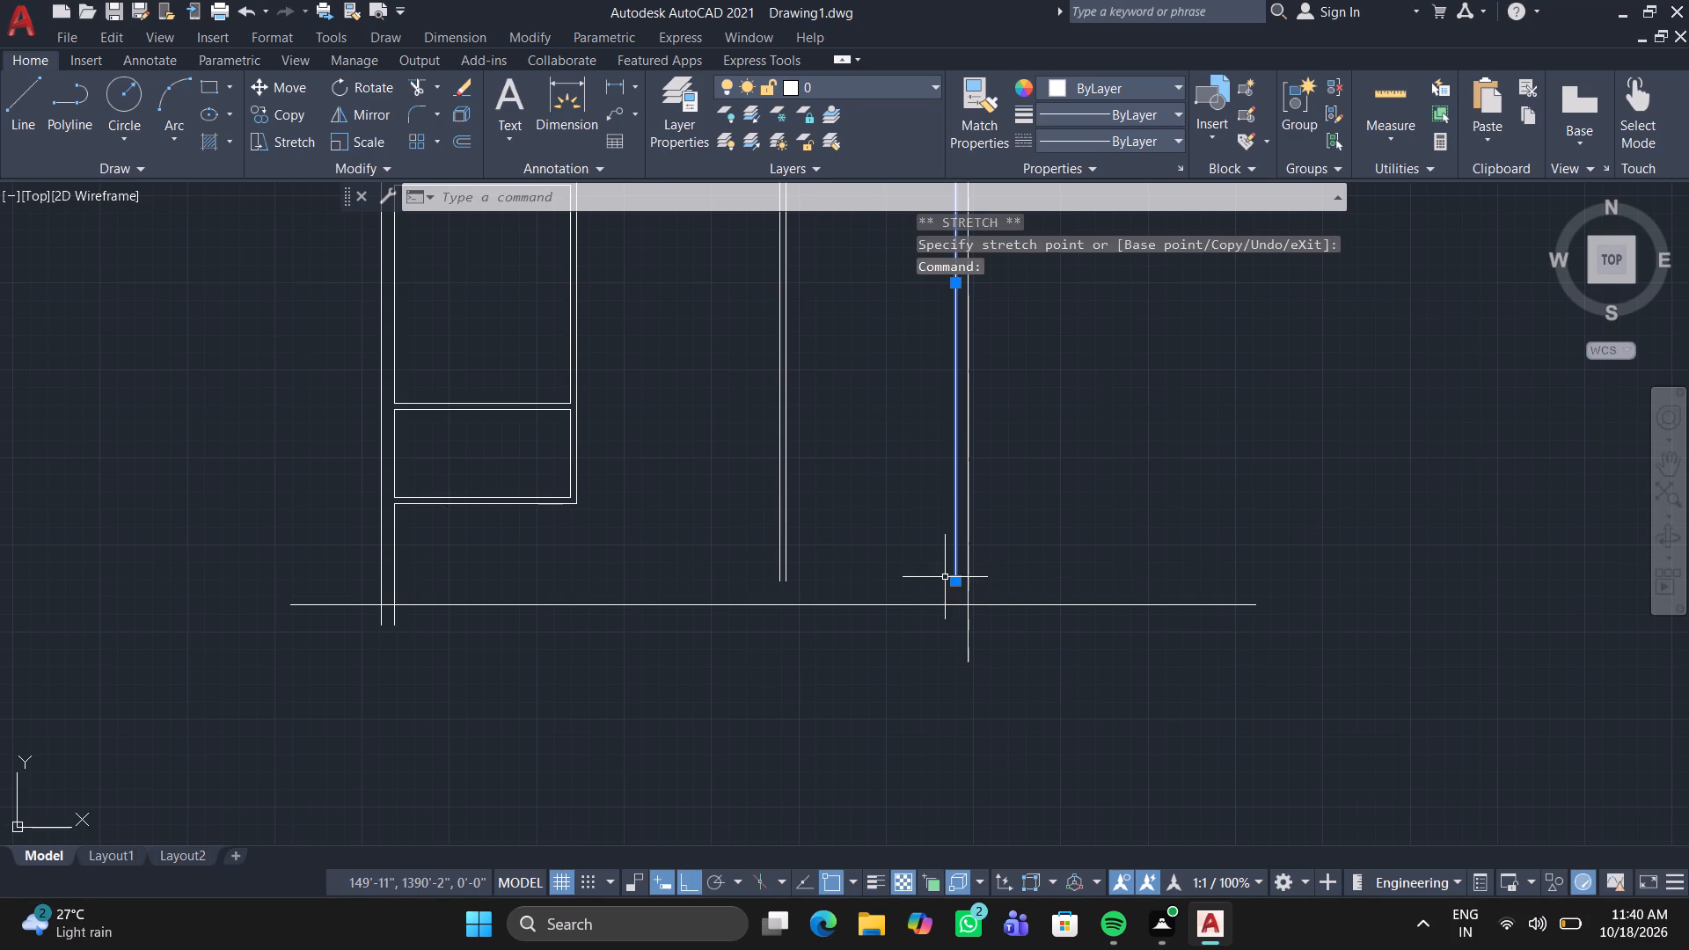
double_click(955, 577)
left_click(956, 667)
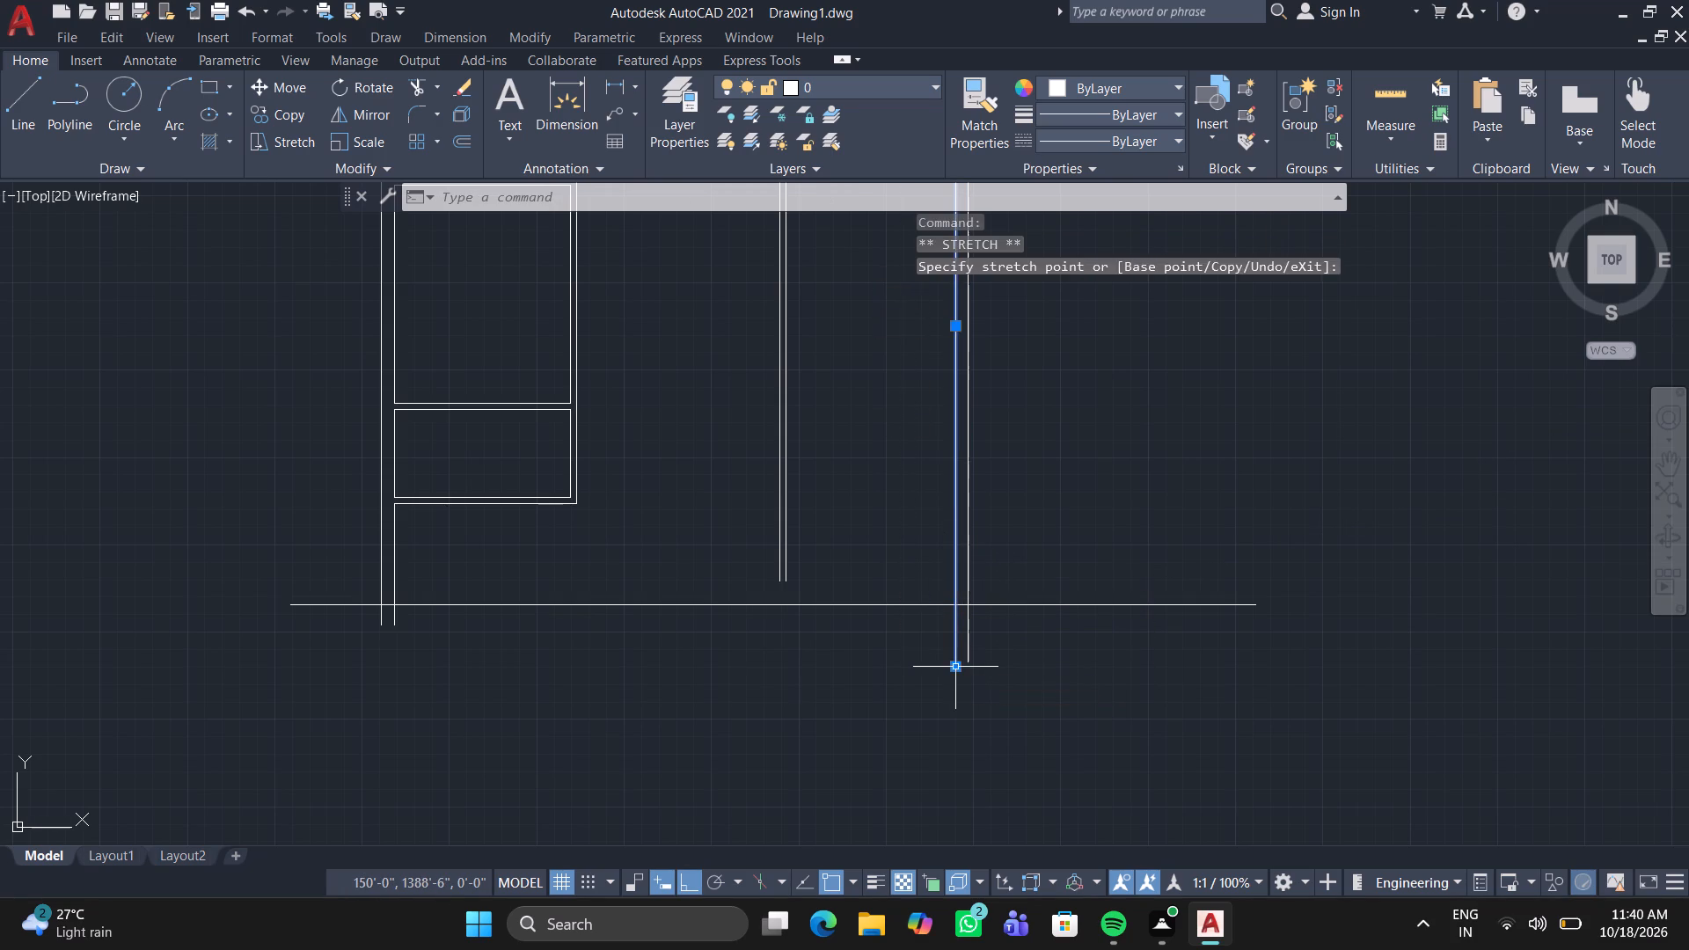
key("Escape")
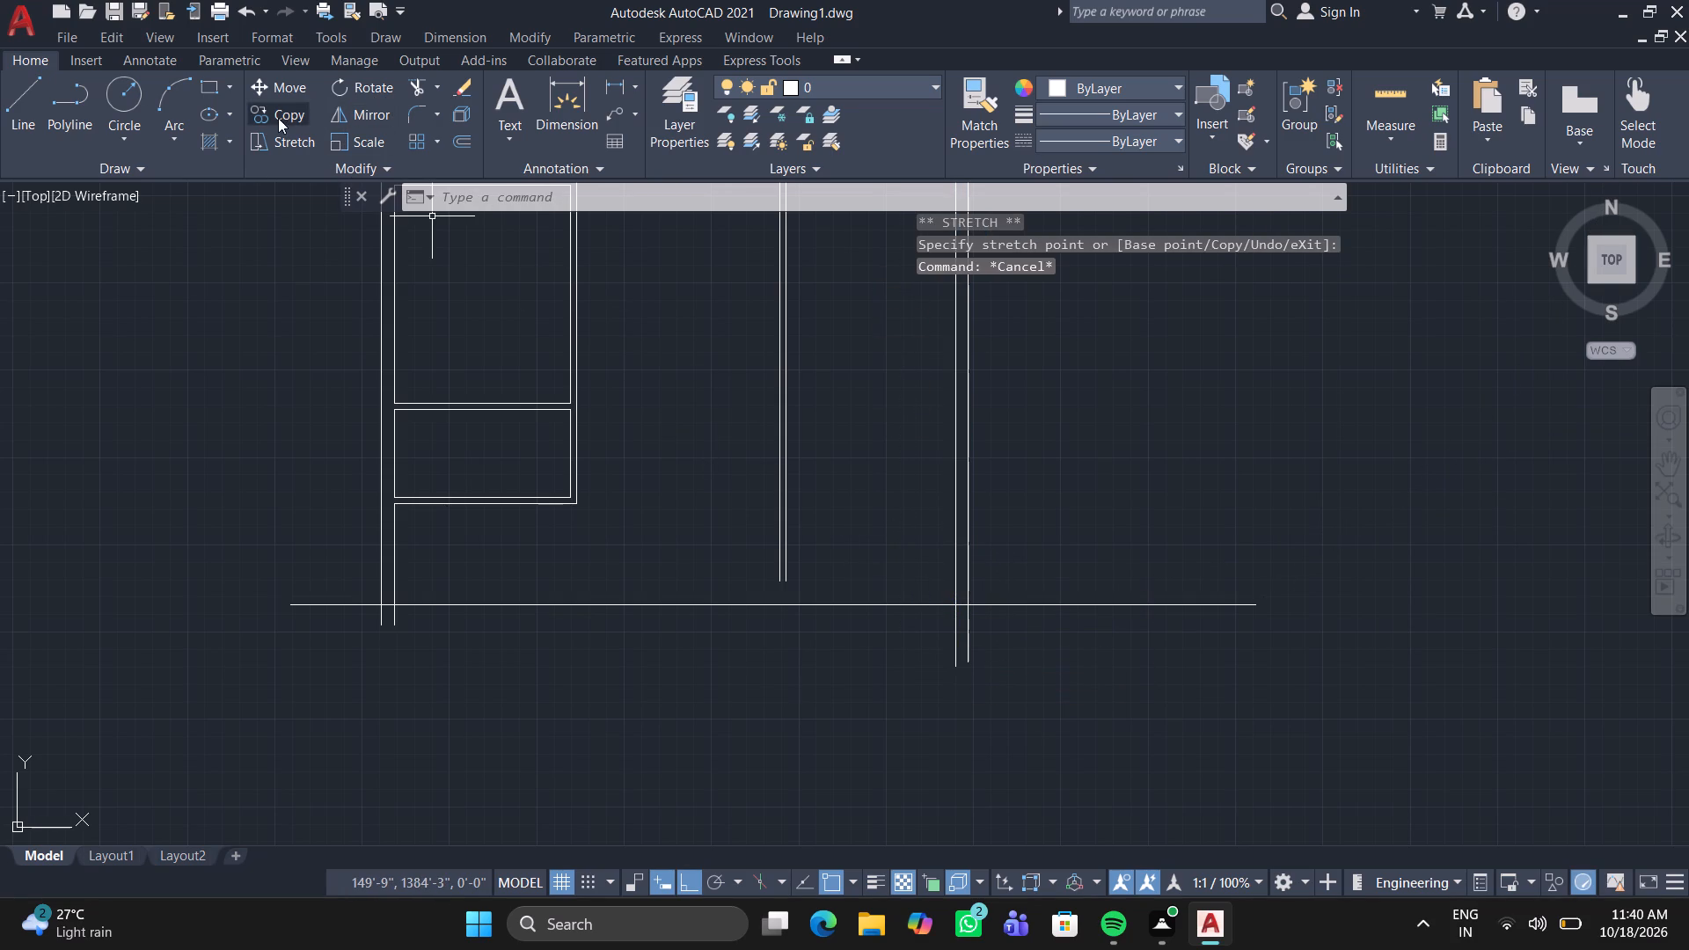
Offset all segments of the new bottom line 9" downward to form the bottom outer wall.
left_click(460, 142)
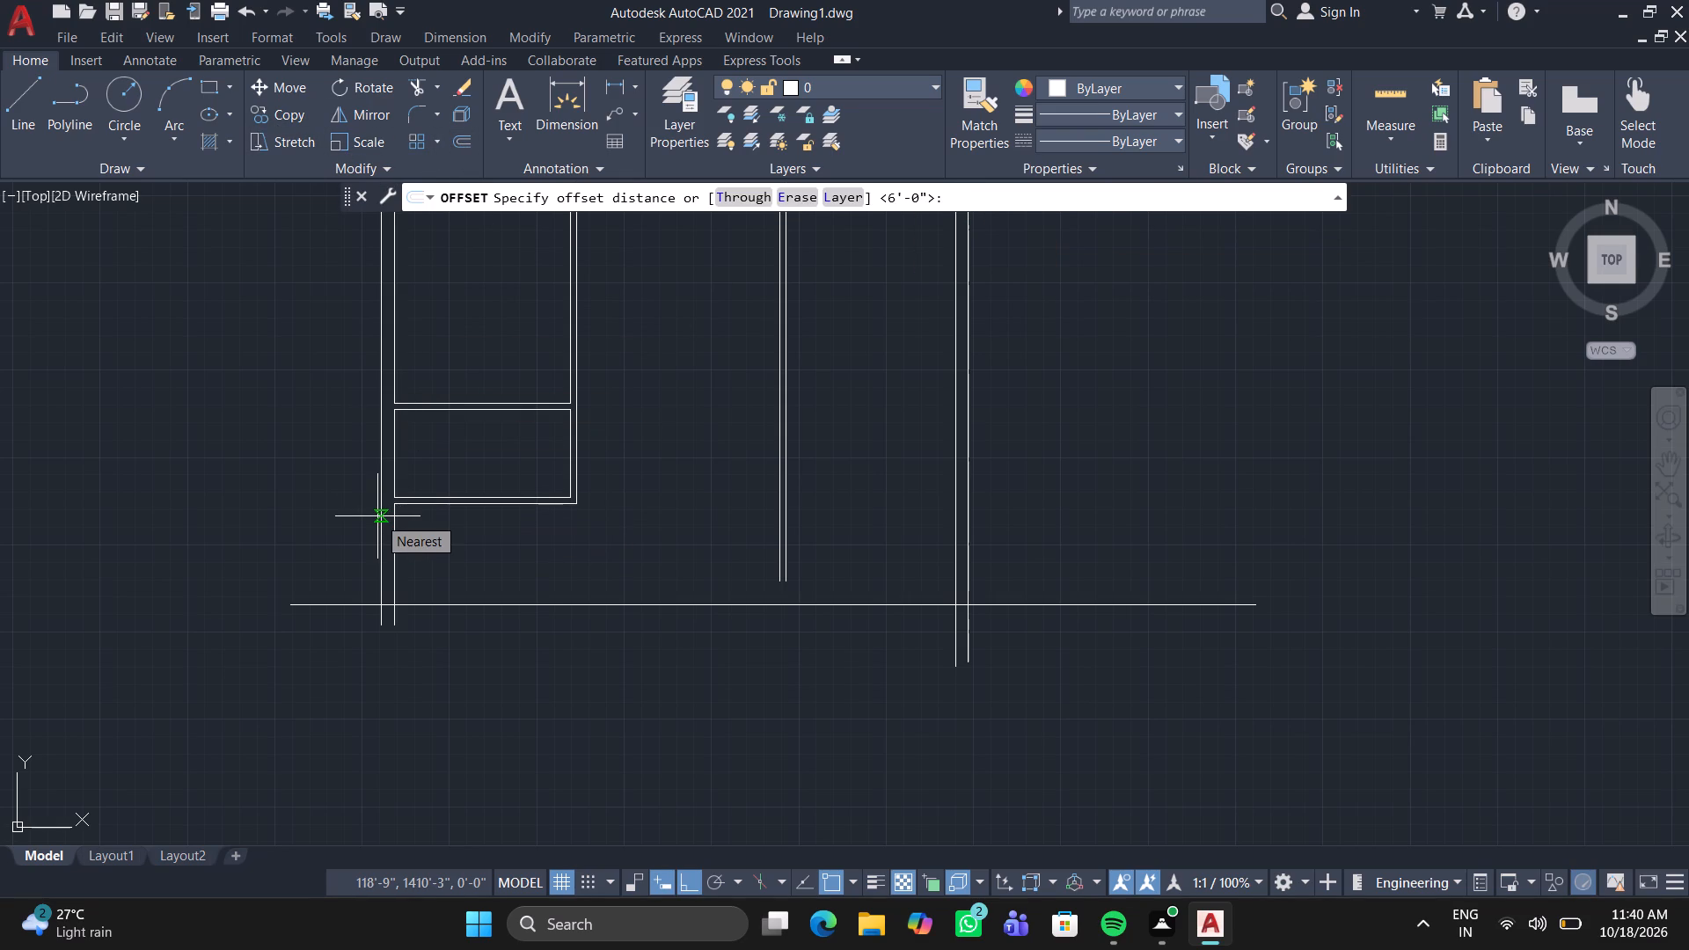
key("9")
key("shift+quotedbl")
key("Return")
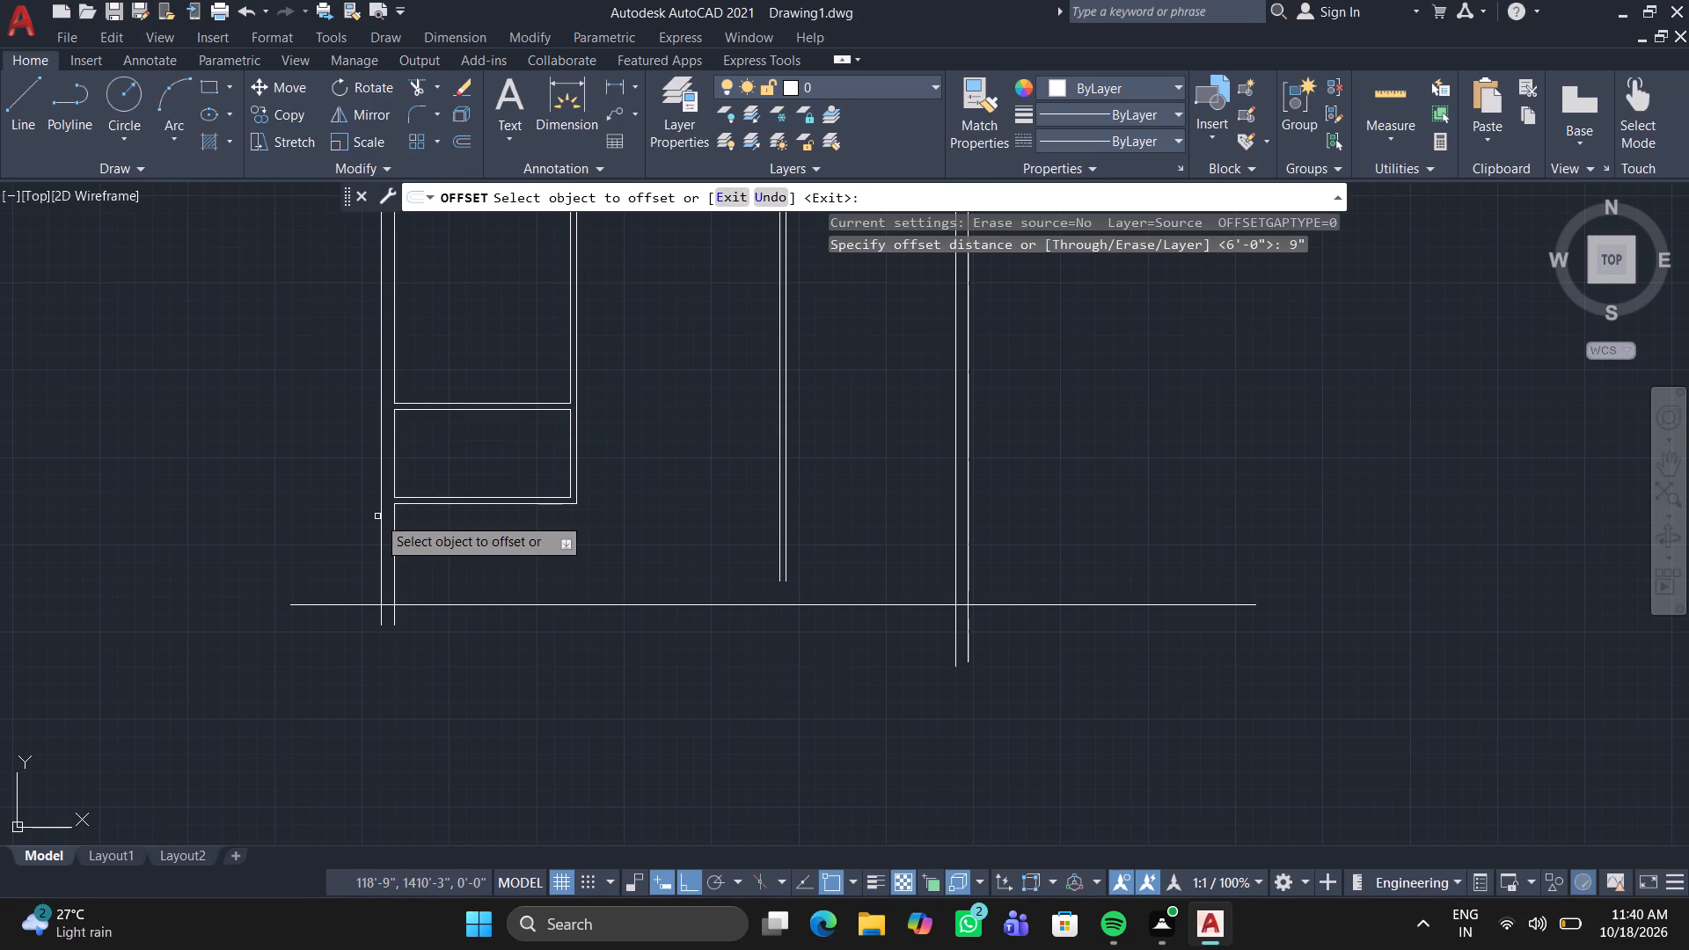
left_click(575, 604)
left_click(570, 683)
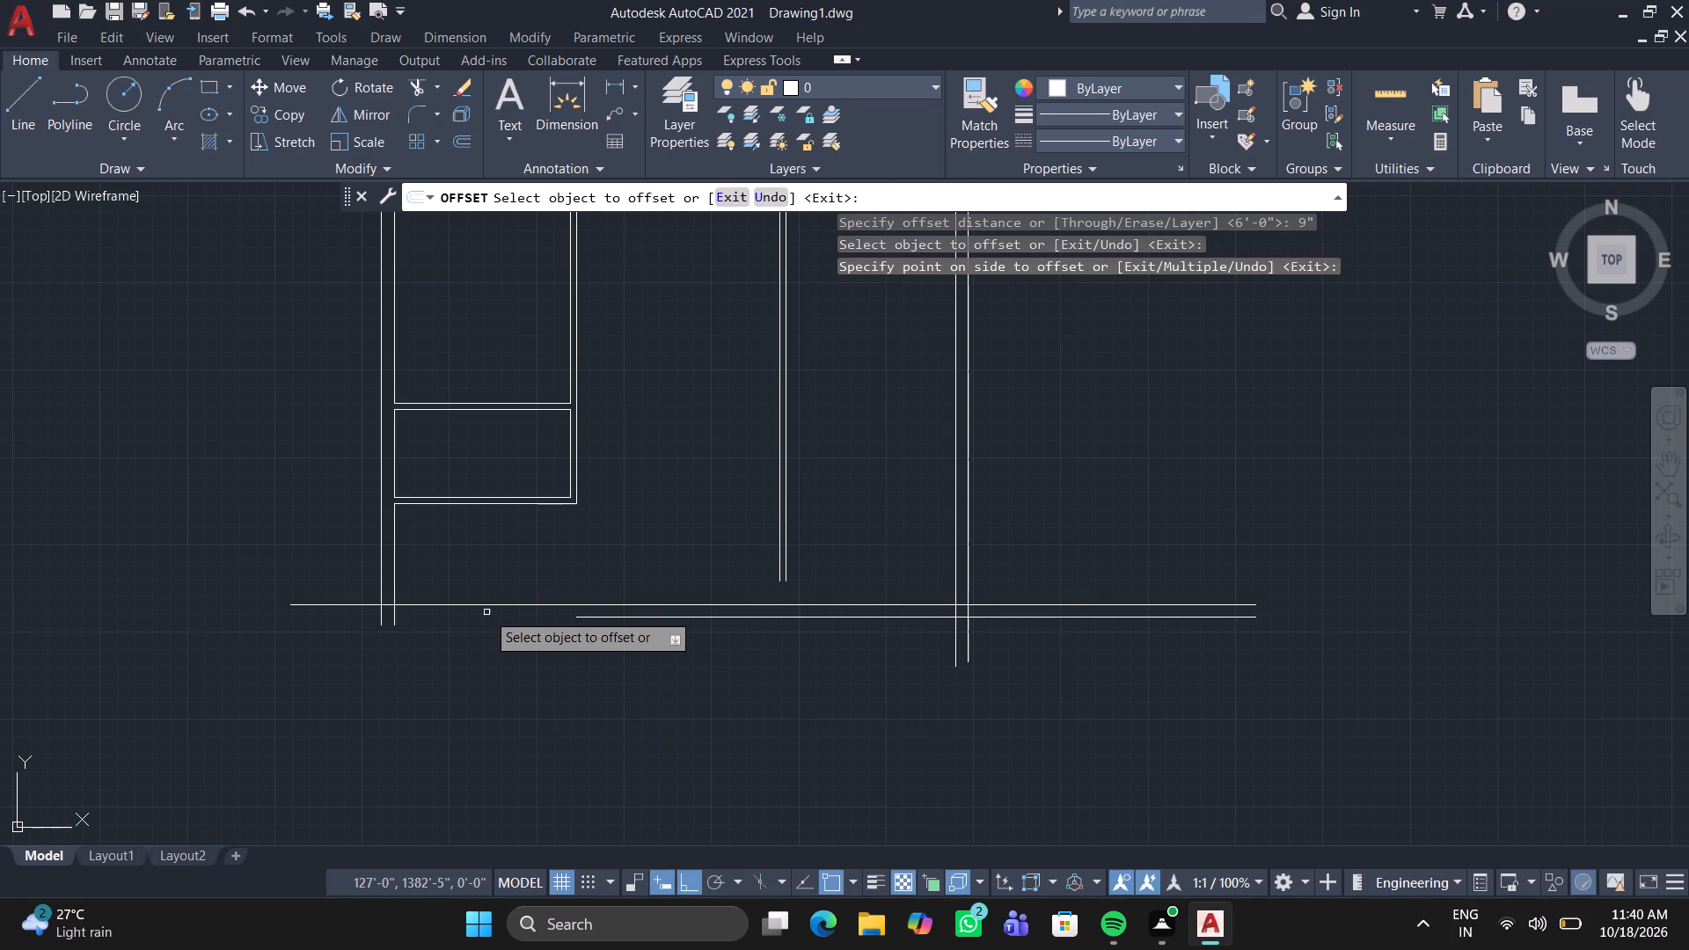
left_click(489, 604)
left_click(472, 671)
left_click(450, 603)
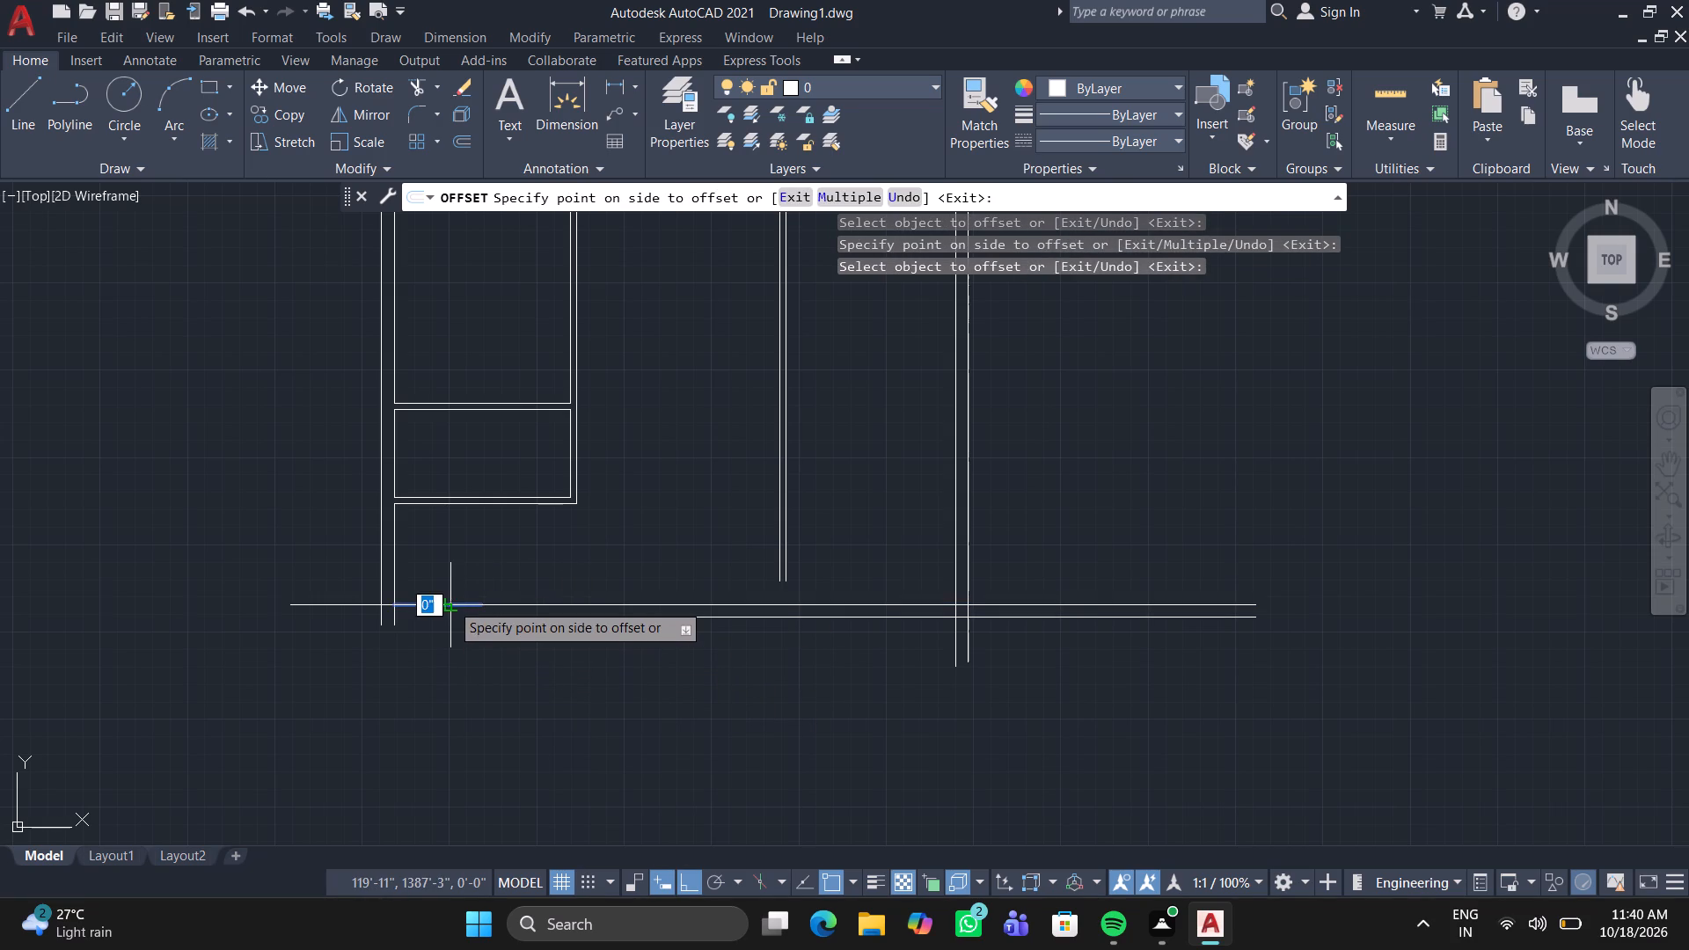
left_click(425, 639)
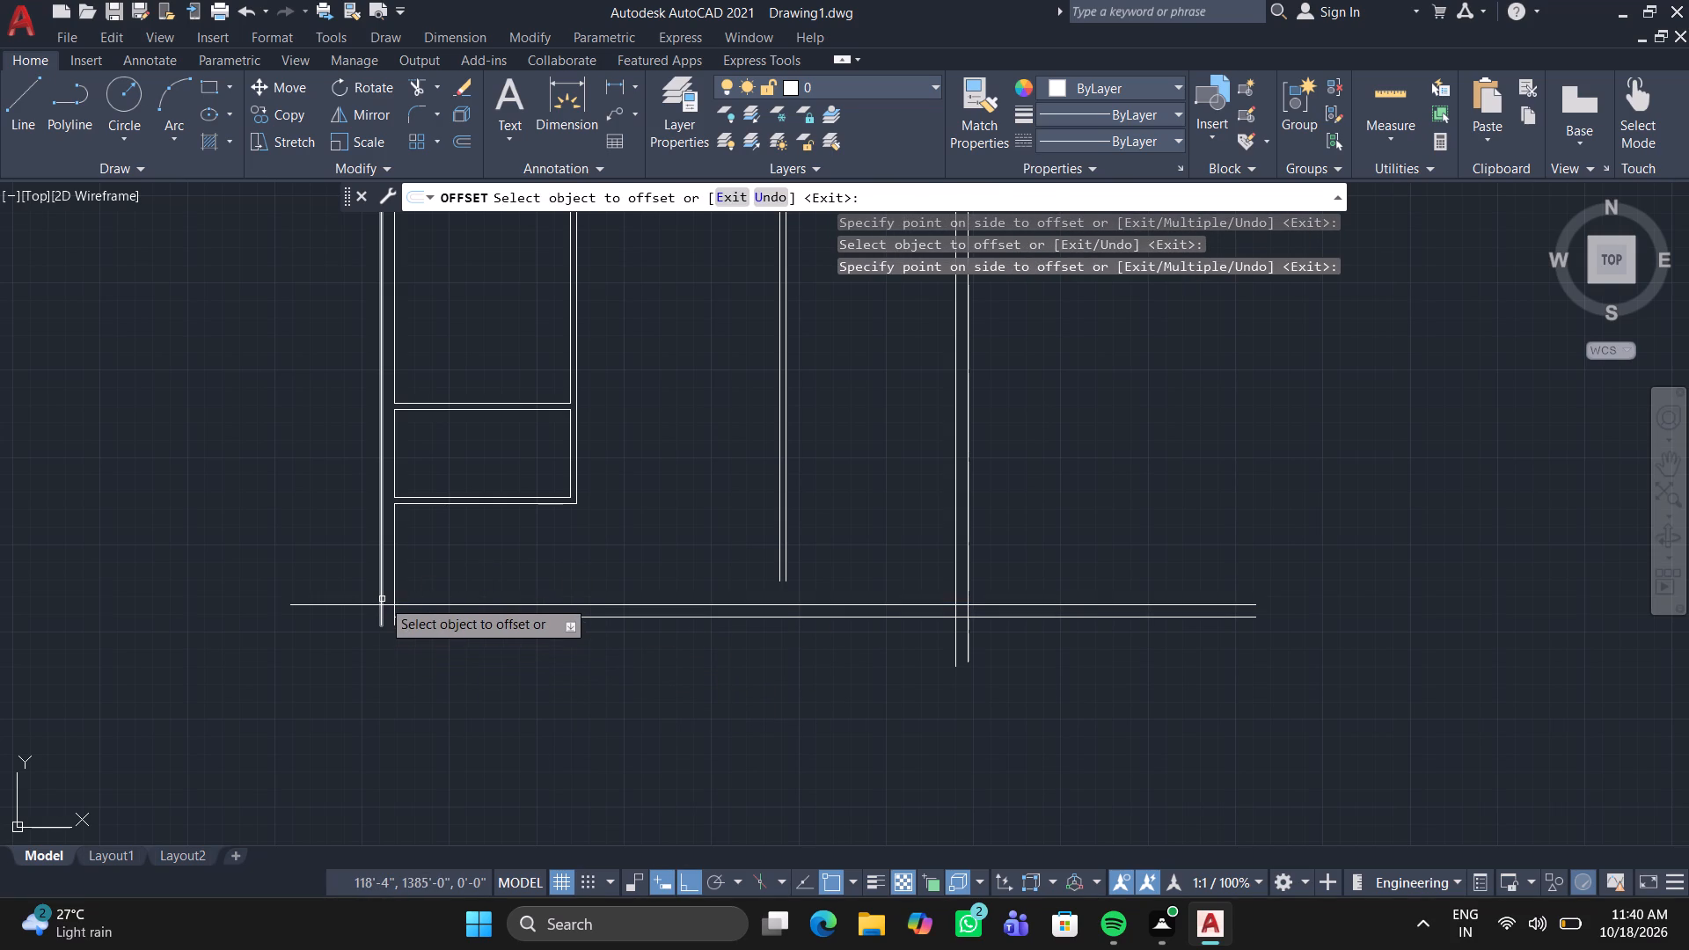
left_click(384, 603)
left_click(369, 650)
key("Escape")
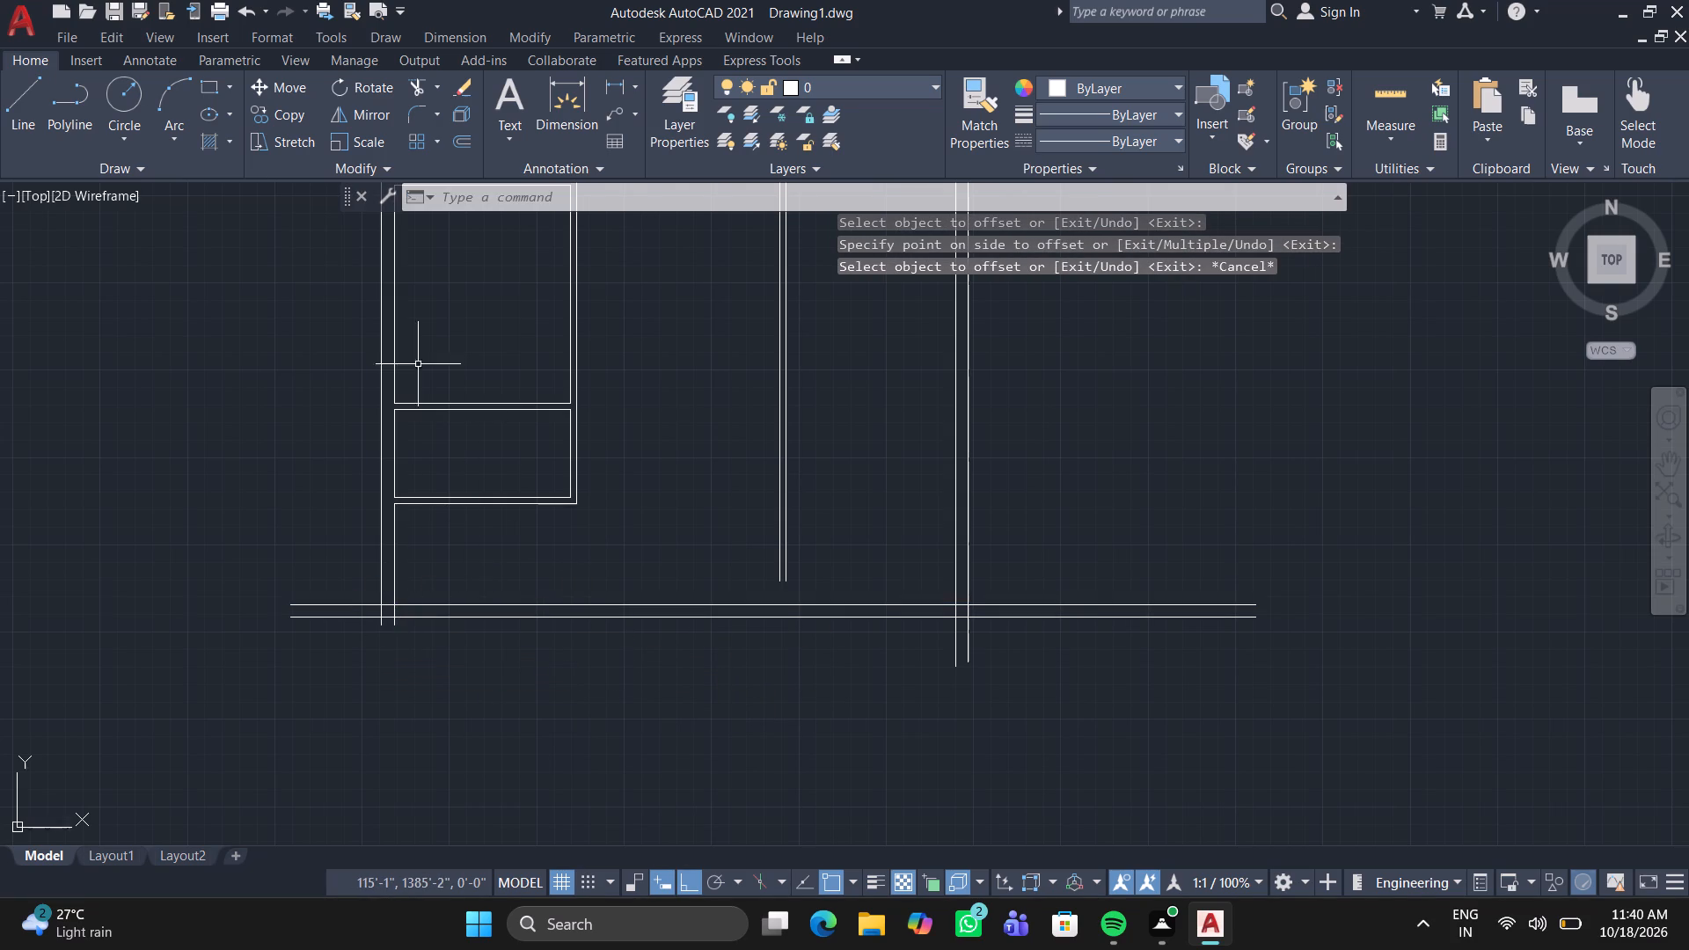
Trim the overshooting and crossing wall lines at the bottom-left corner so the left and bottom outer walls join cleanly.
left_click(420, 88)
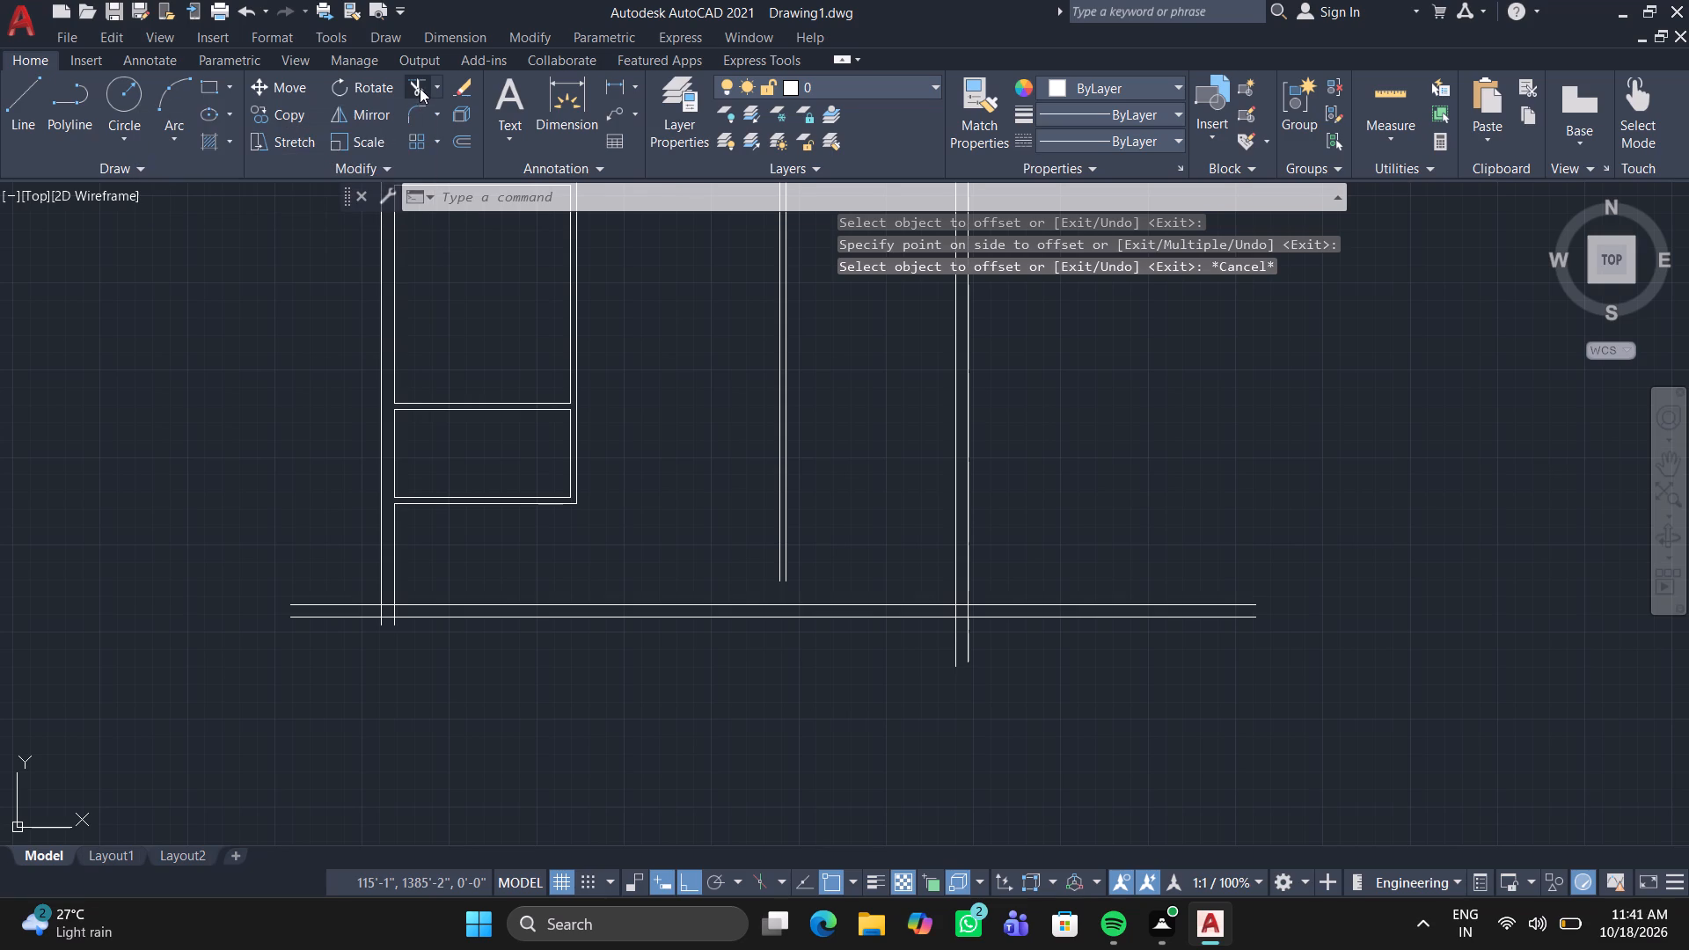
left_click(306, 581)
left_click(282, 718)
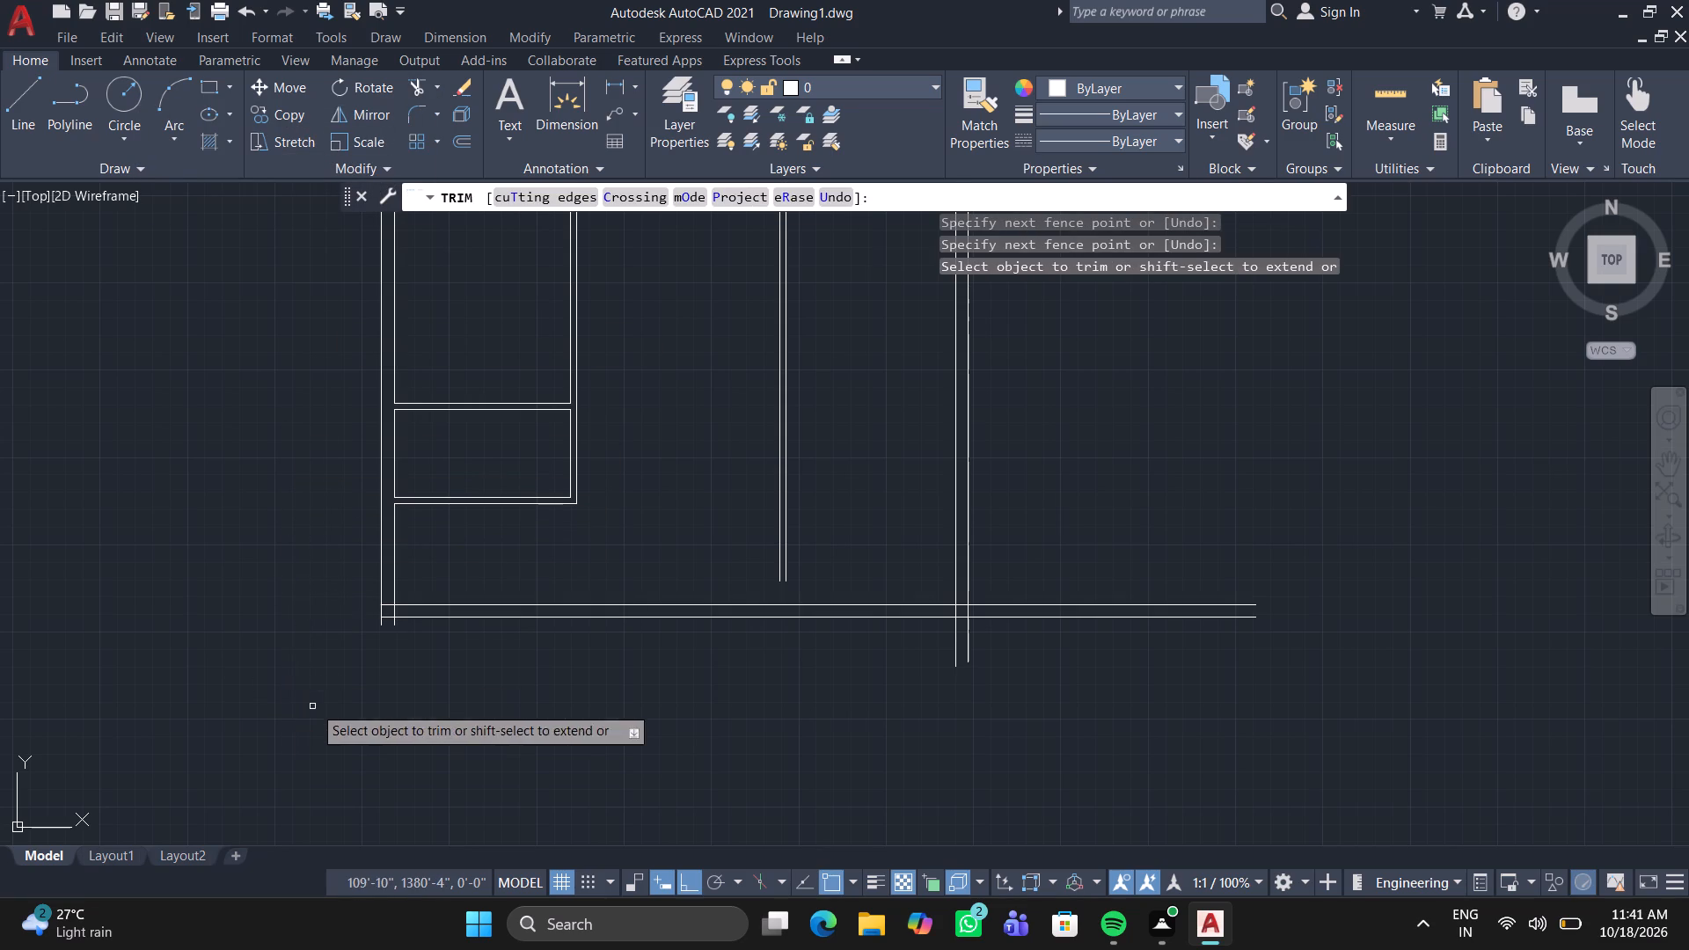
scroll(406, 665, "up", 4)
scroll(241, 464, "up", 2)
left_click_drag(230, 426, 252, 431)
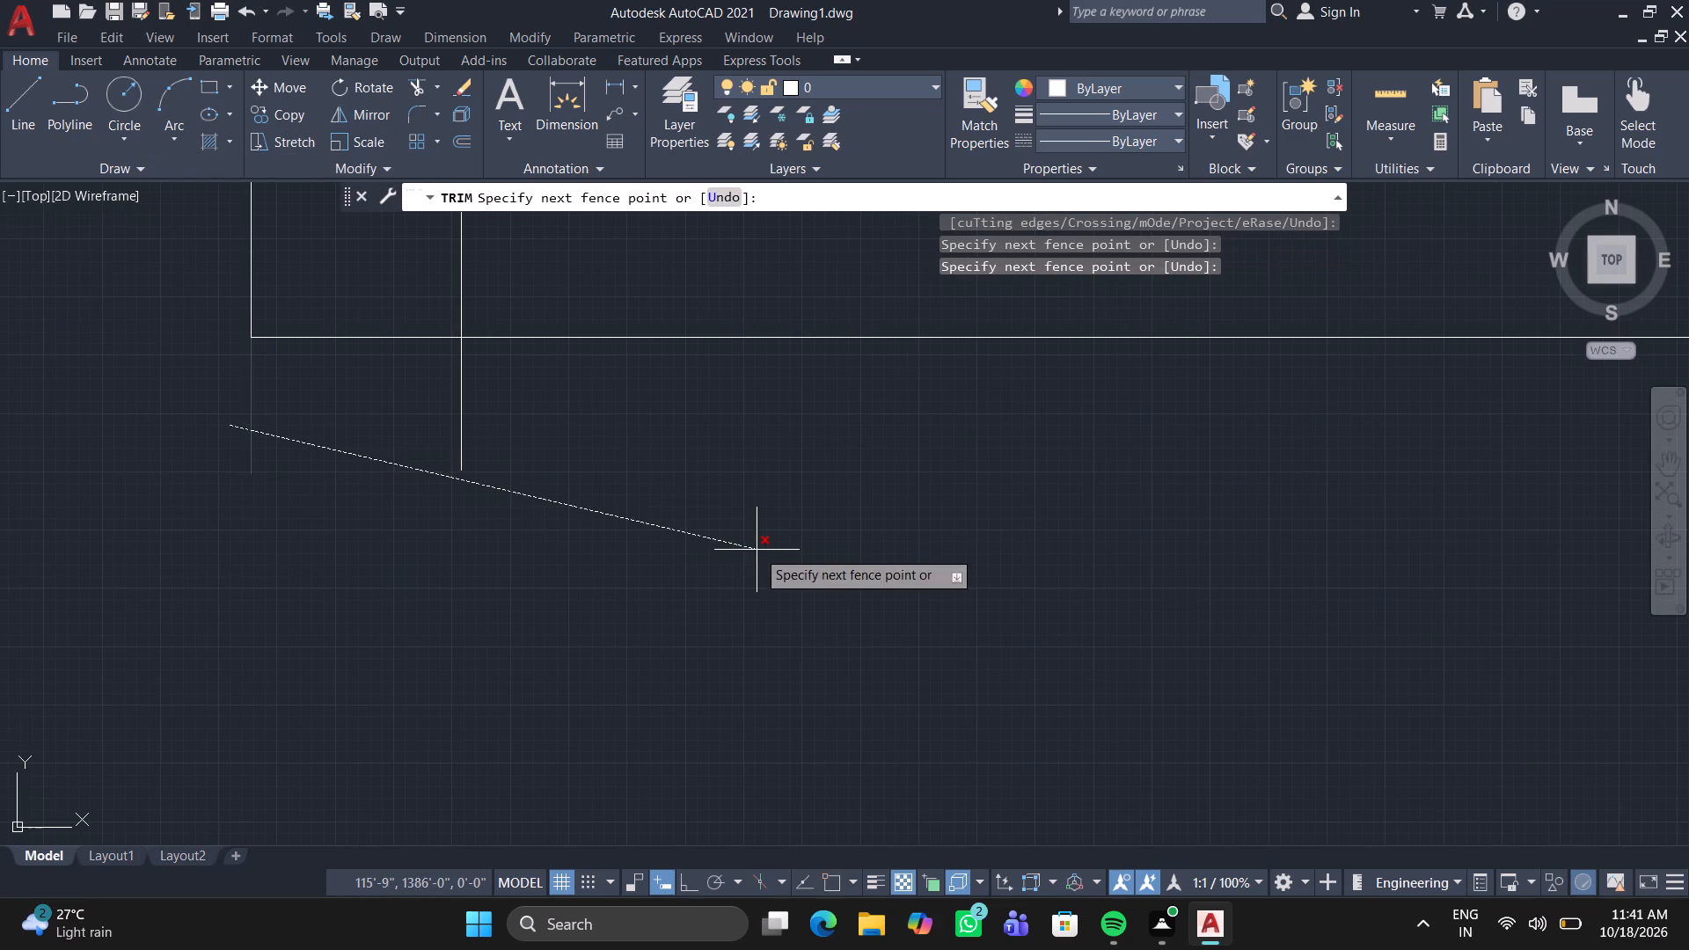
left_click(757, 550)
left_click_drag(509, 433, 346, 417)
scroll(180, 574, "down", 3)
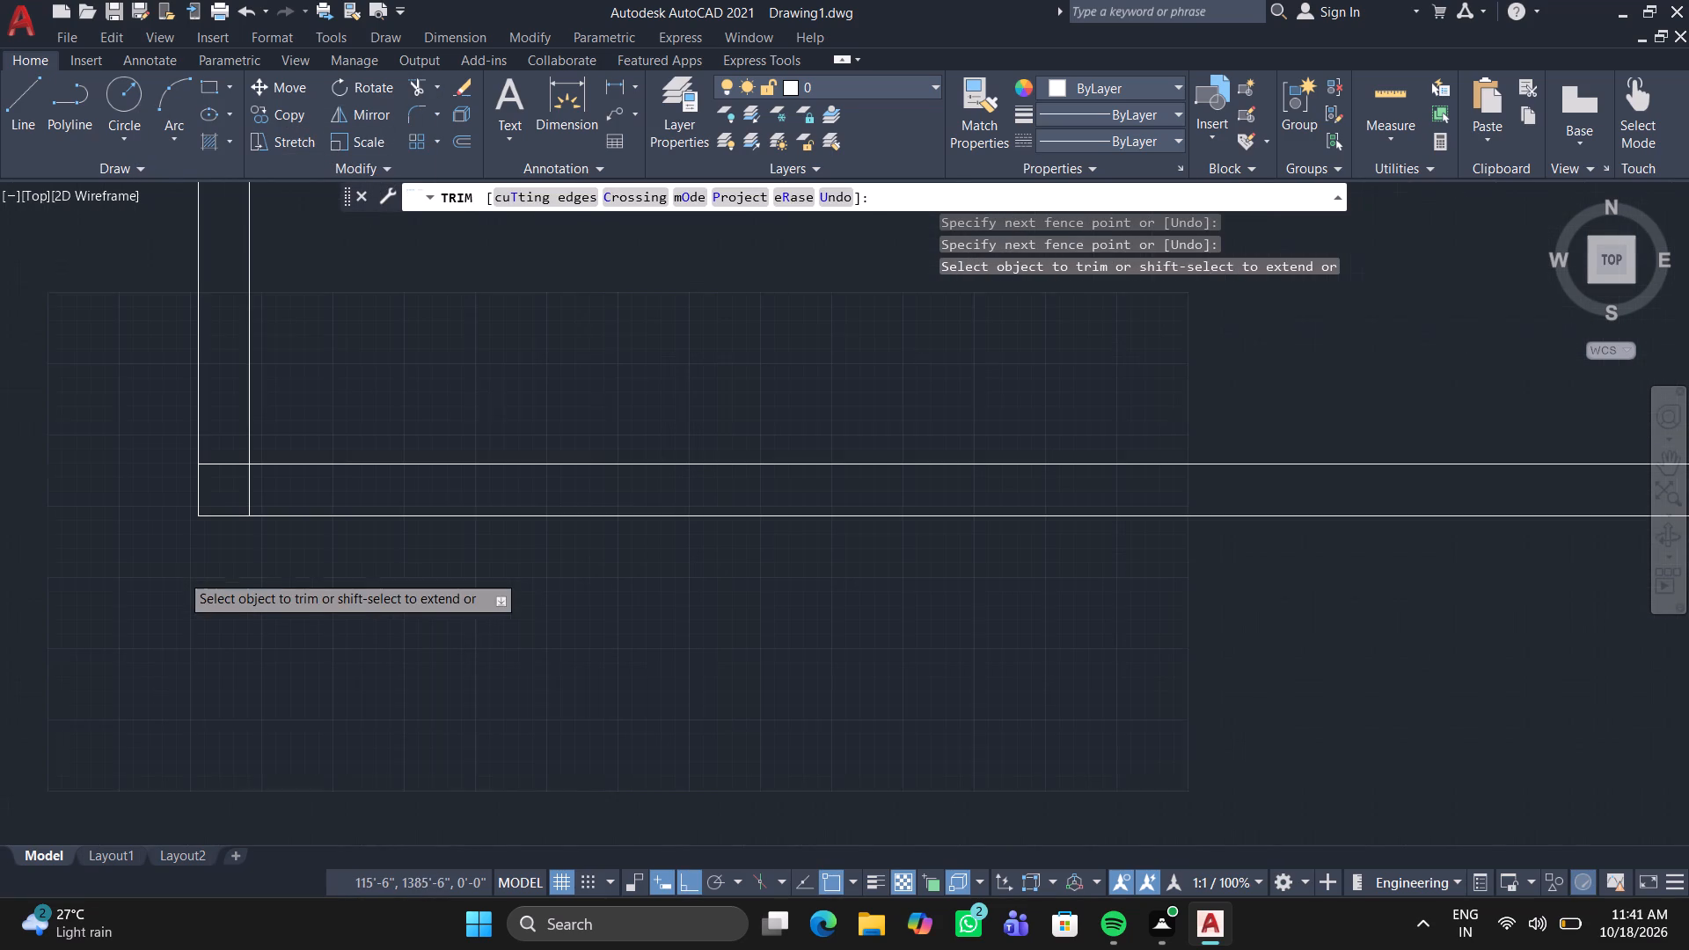
scroll(232, 442, "up", 3)
left_click_drag(232, 442, 225, 463)
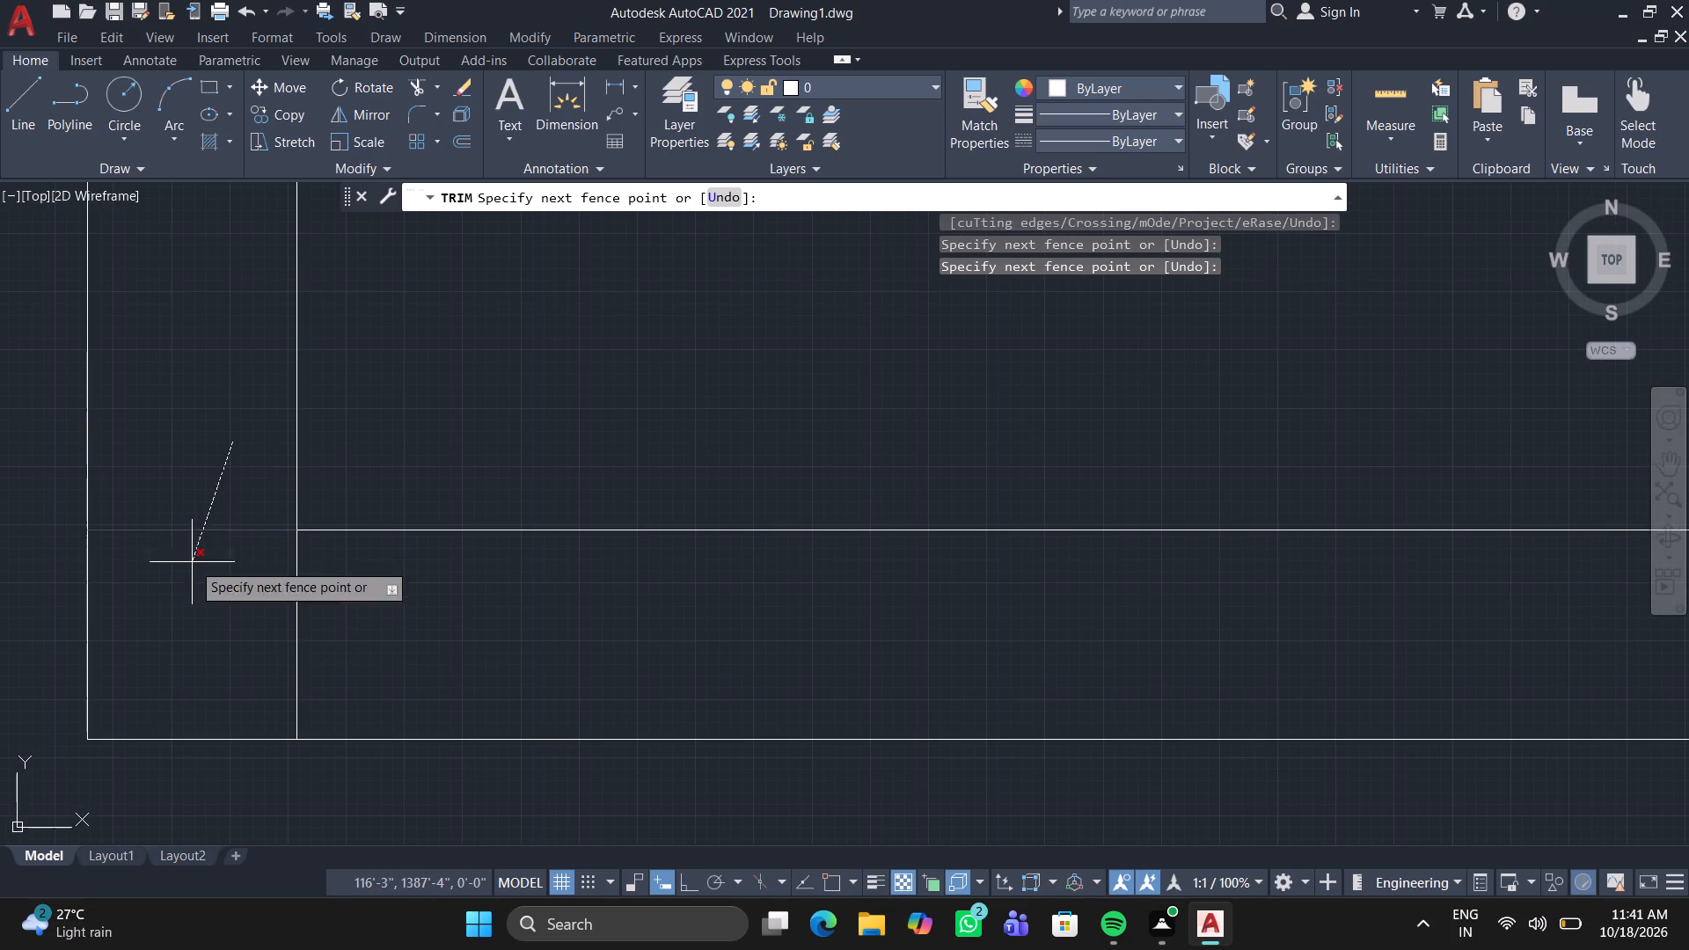
left_click(305, 655)
Trim the overshooting and crossing wall lines at the bottom-right corner so the right and bottom outer walls join cleanly.
scroll(309, 629, "down", 5)
scroll(397, 814, "down", 2)
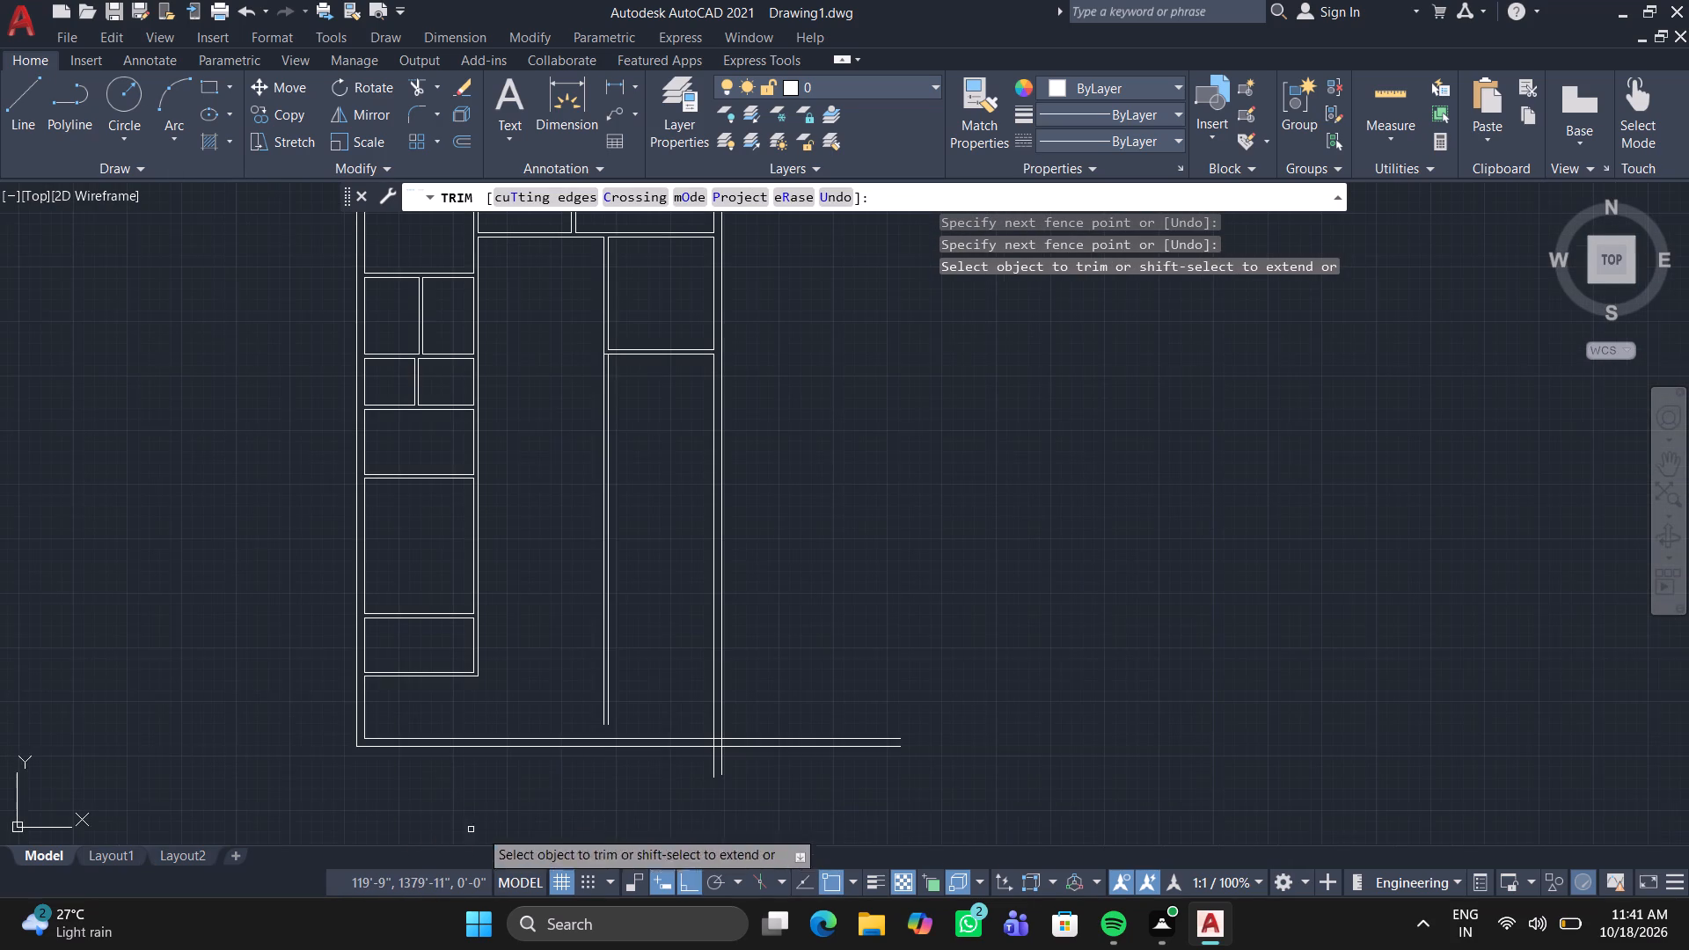
scroll(759, 807, "up", 4)
left_click_drag(1059, 344, 945, 589)
left_click_drag(295, 455, 593, 556)
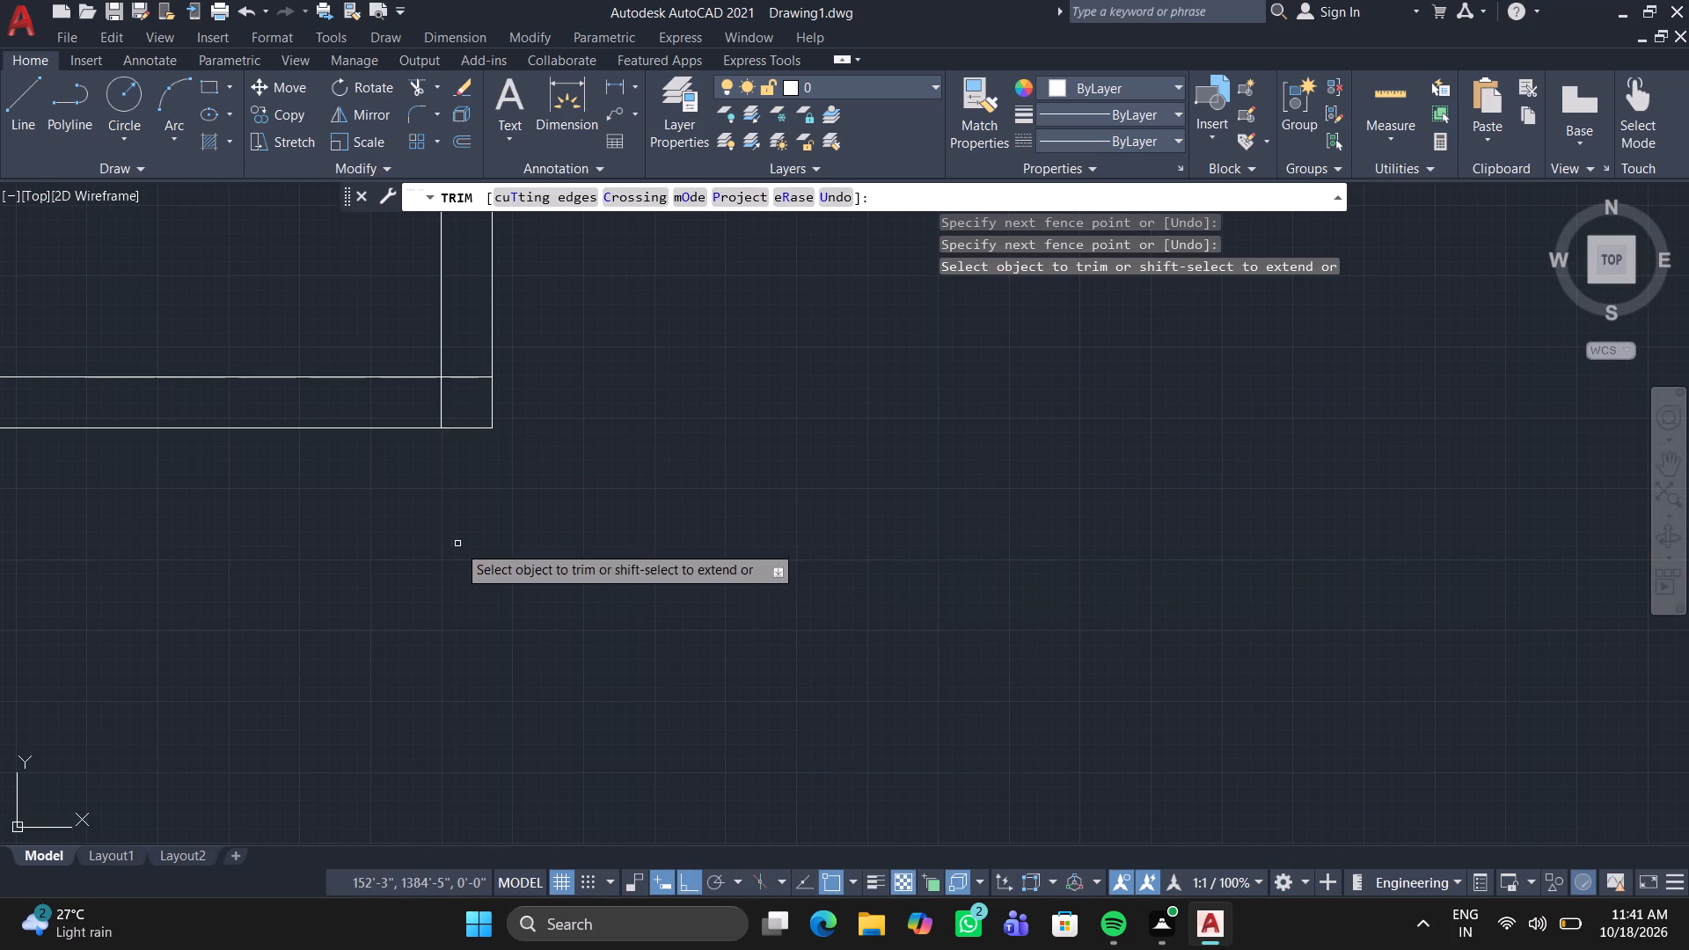
scroll(539, 669, "down", 2)
middle_click_drag(547, 638, 1208, 765)
scroll(1180, 693, "up", 4)
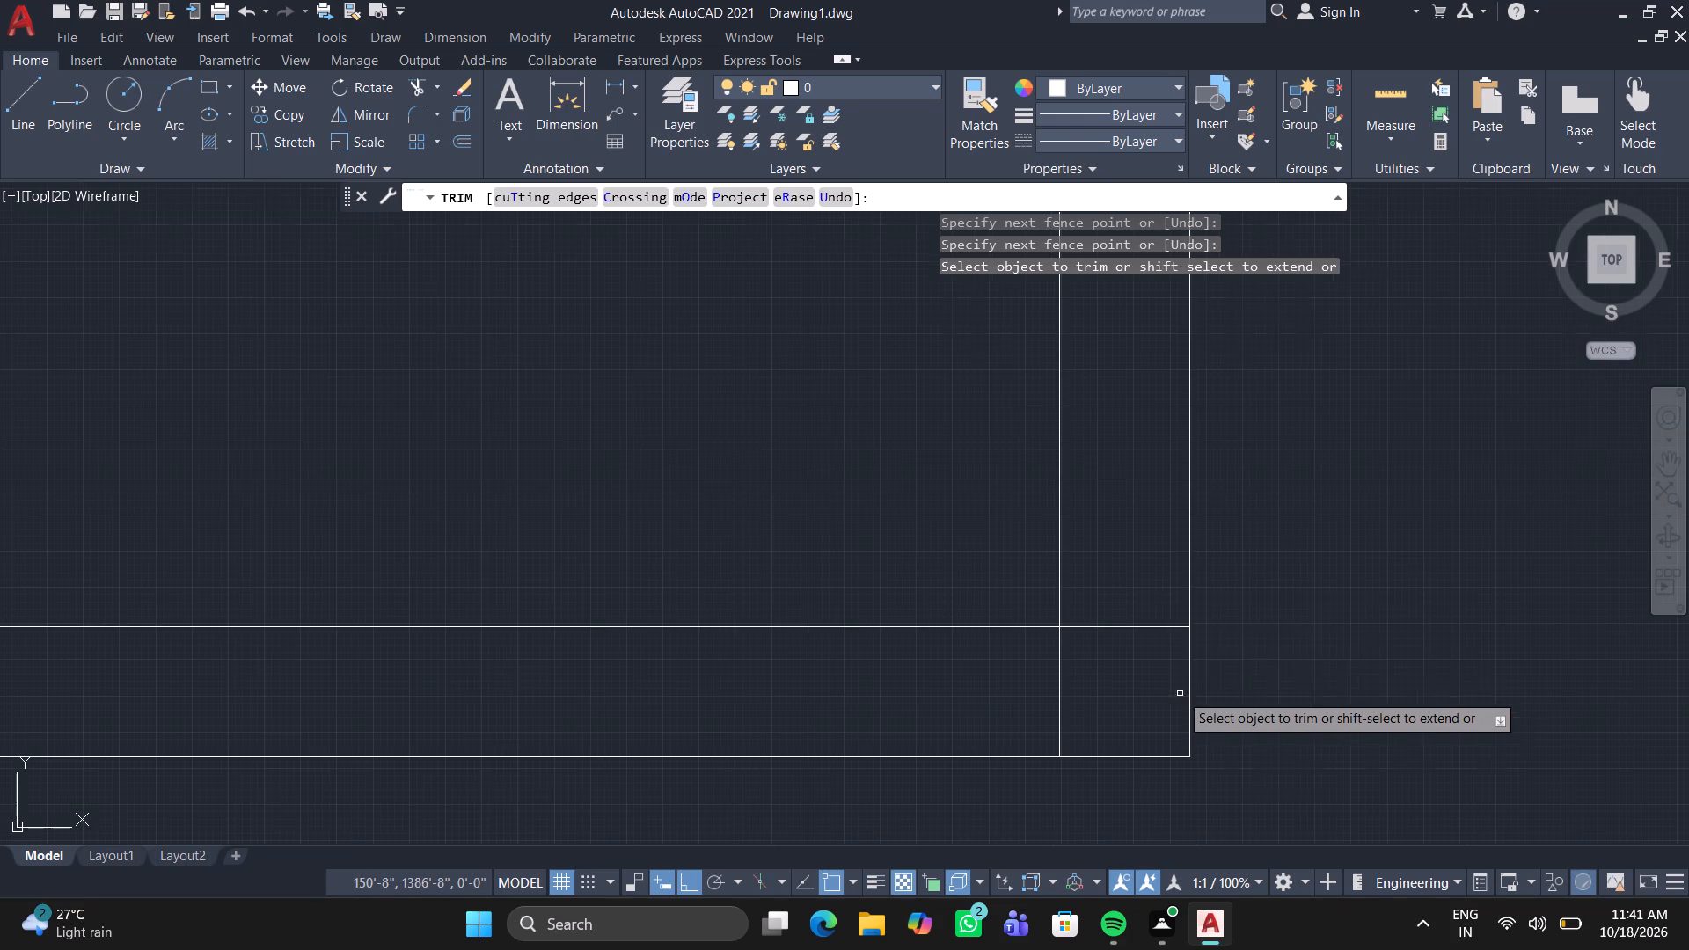
left_click(1137, 588)
left_click(1025, 673)
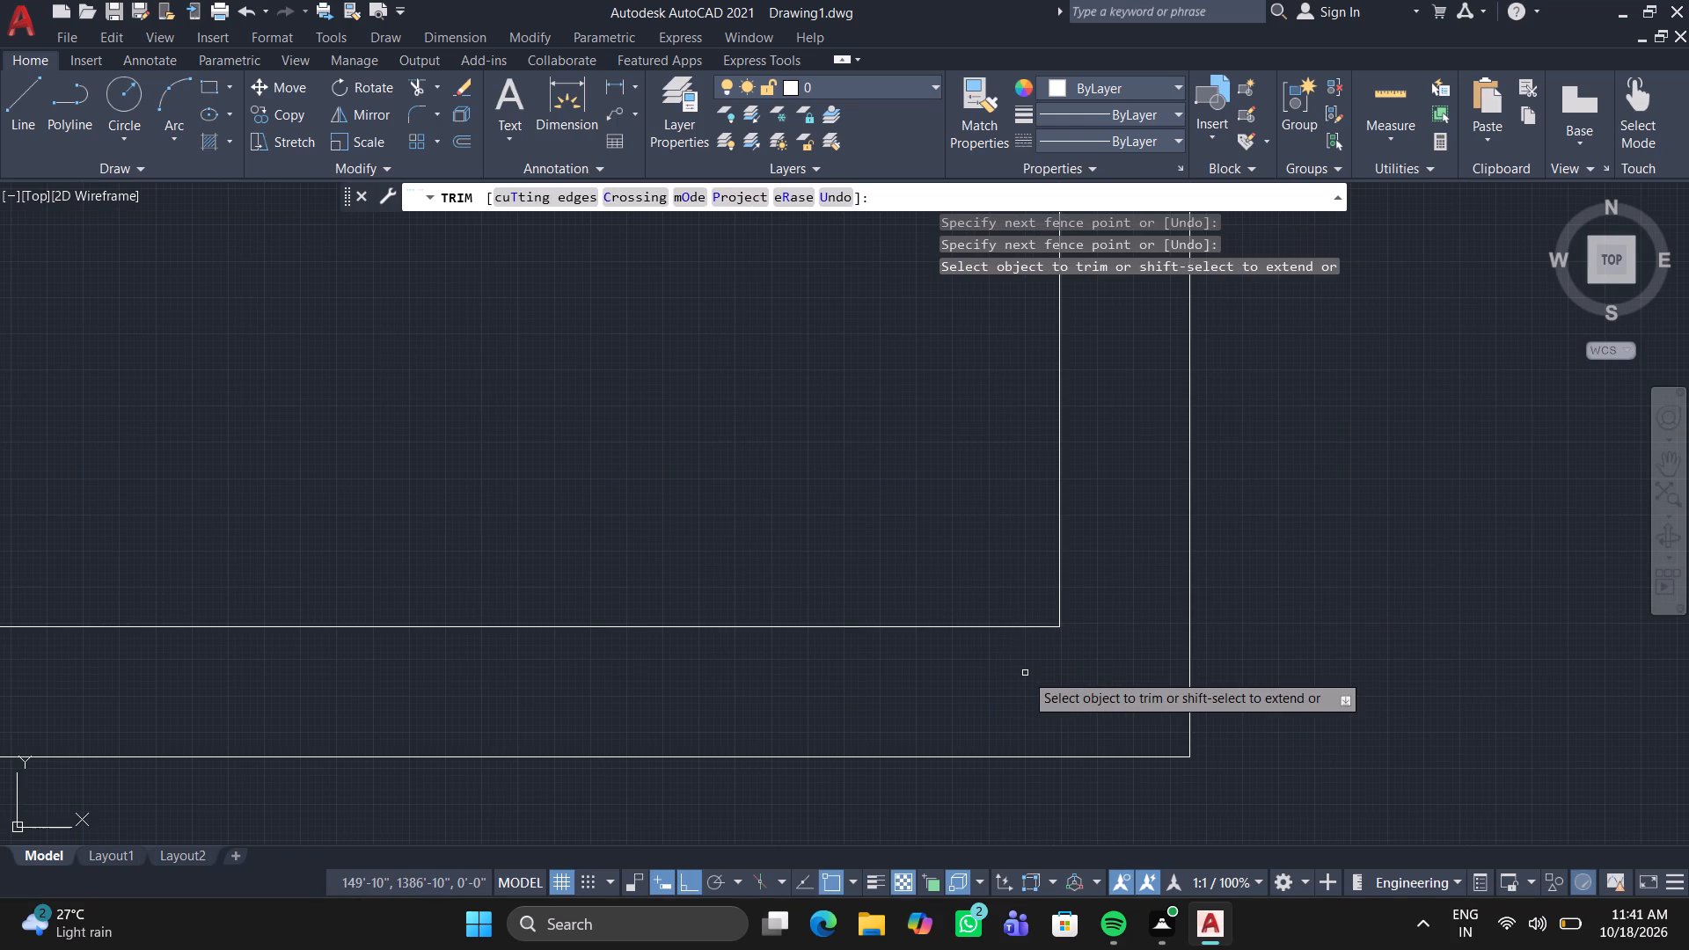
key("Escape")
Draw a vertical line from the lower end of the long interior wall's right line to the bottom outer wall's outer line.
scroll(833, 559, "down", 4)
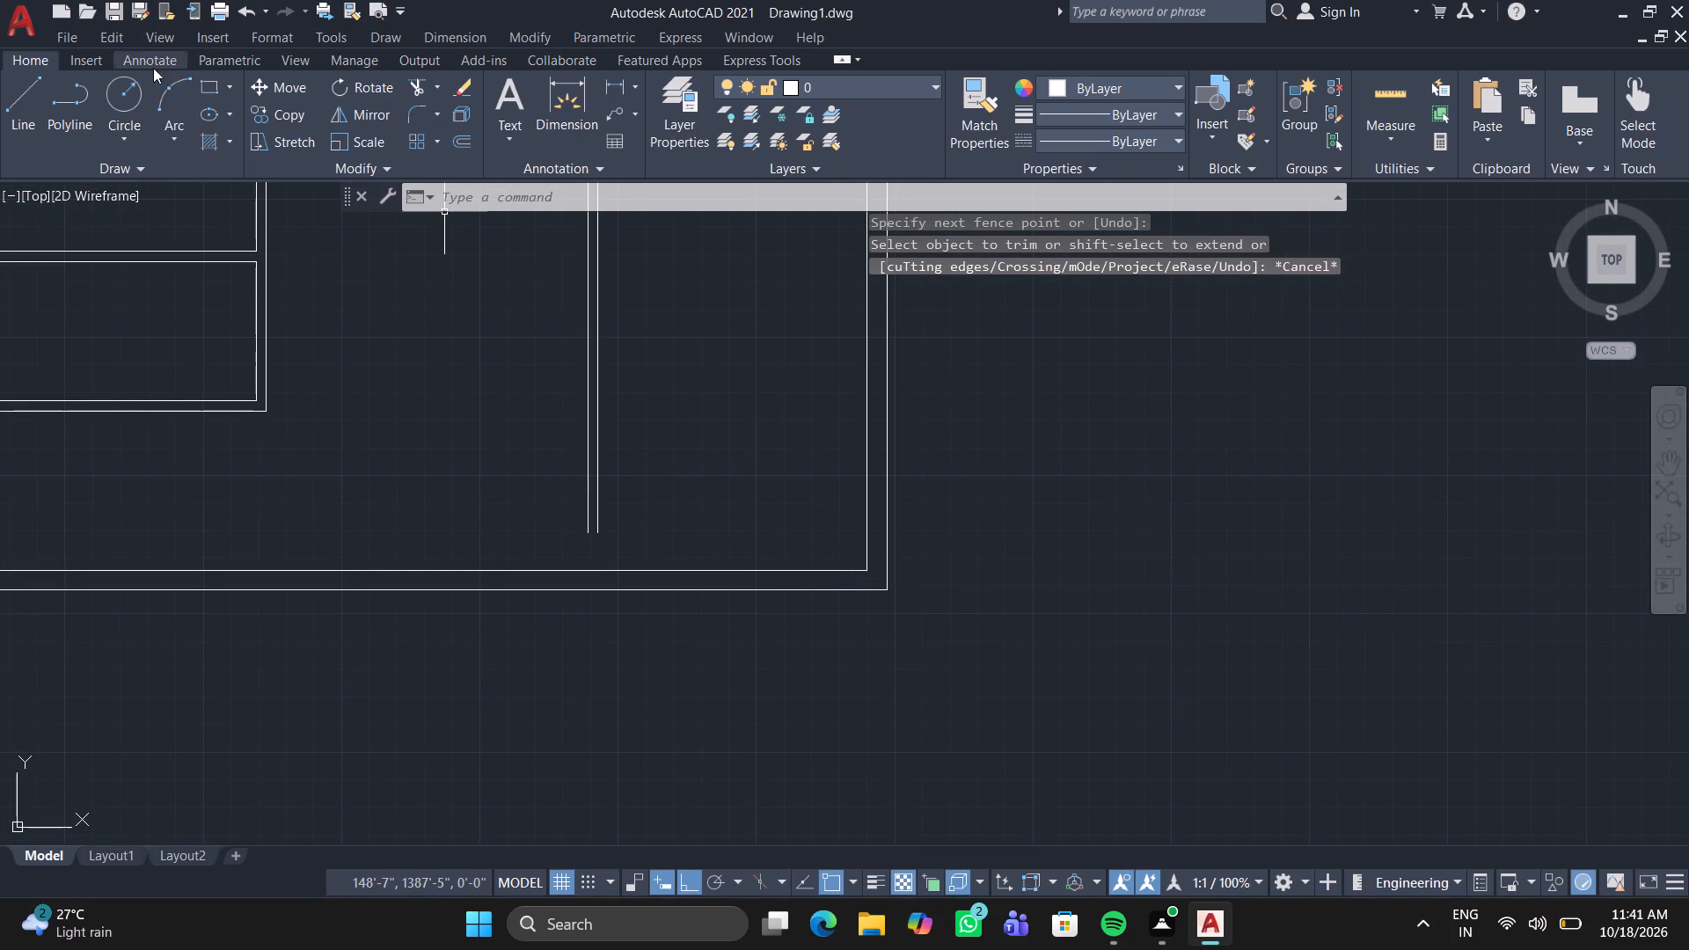
left_click(25, 82)
scroll(604, 530, "up", 1)
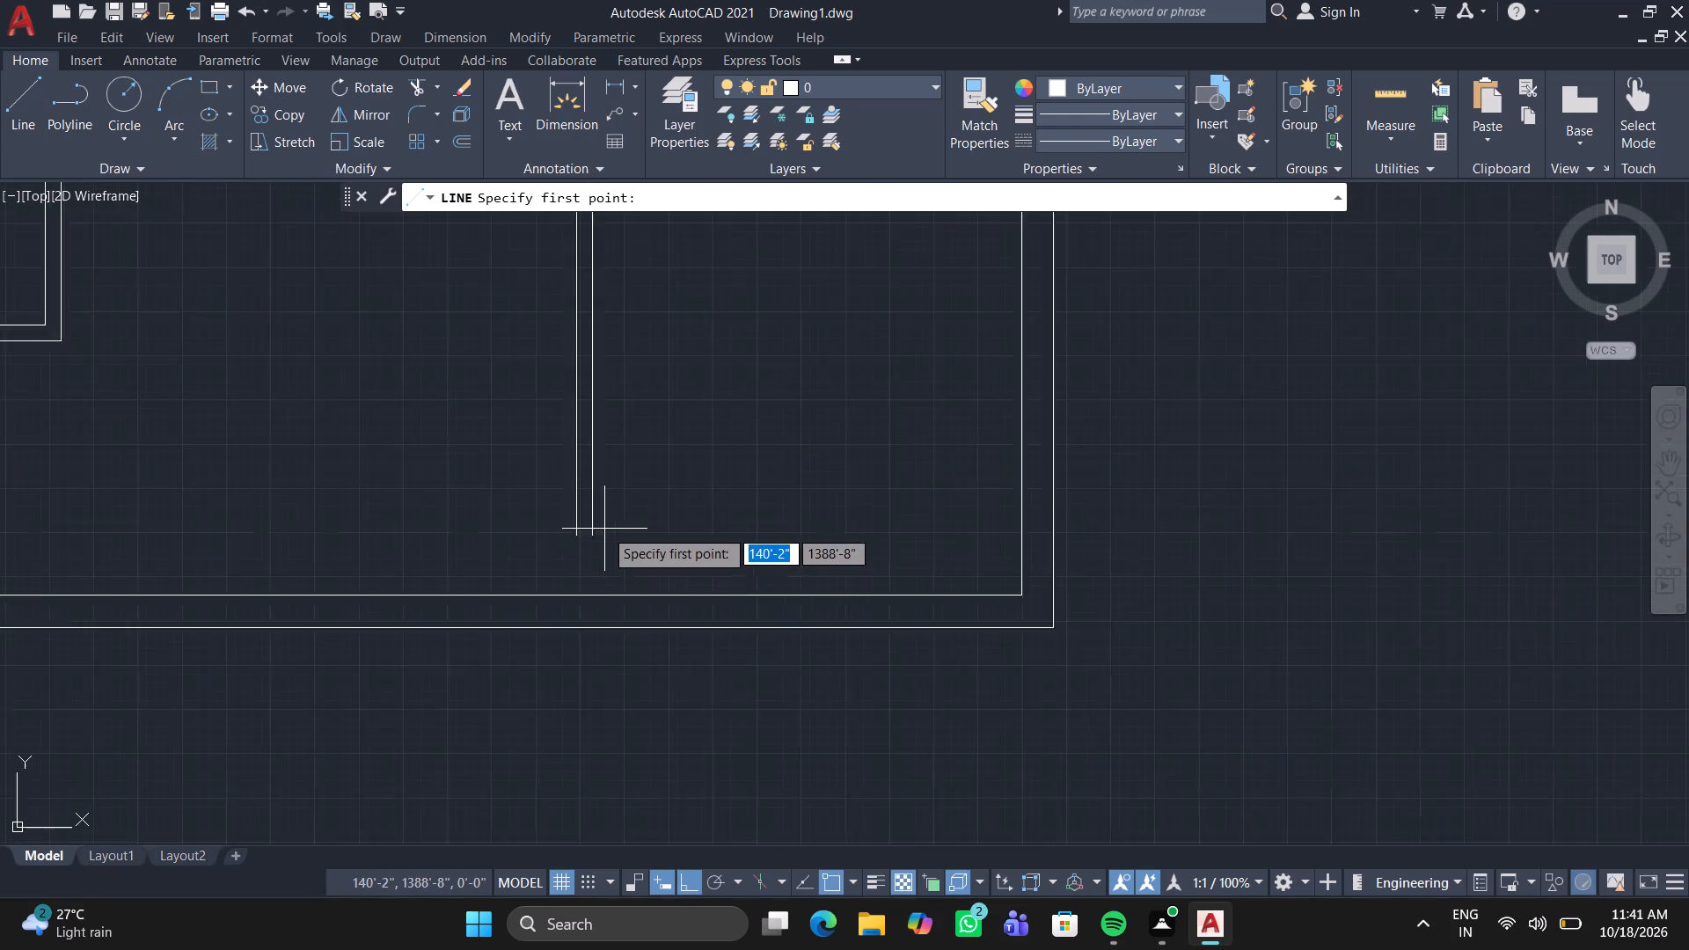
scroll(604, 529, "up", 2)
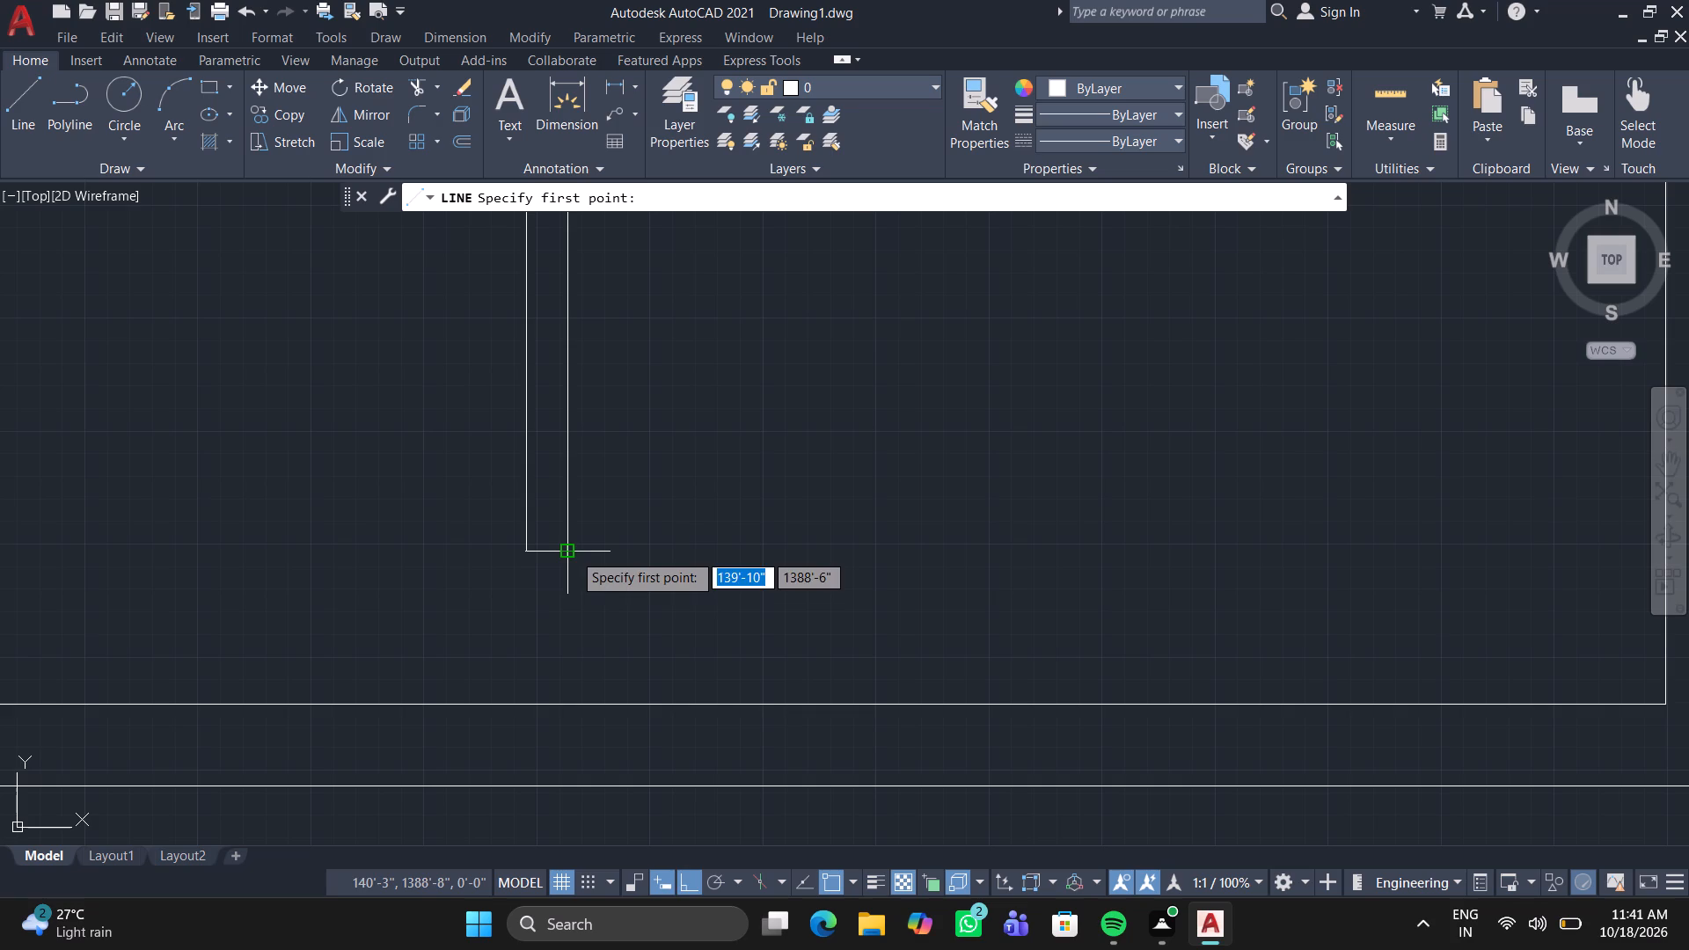
left_click(573, 552)
left_click(570, 790)
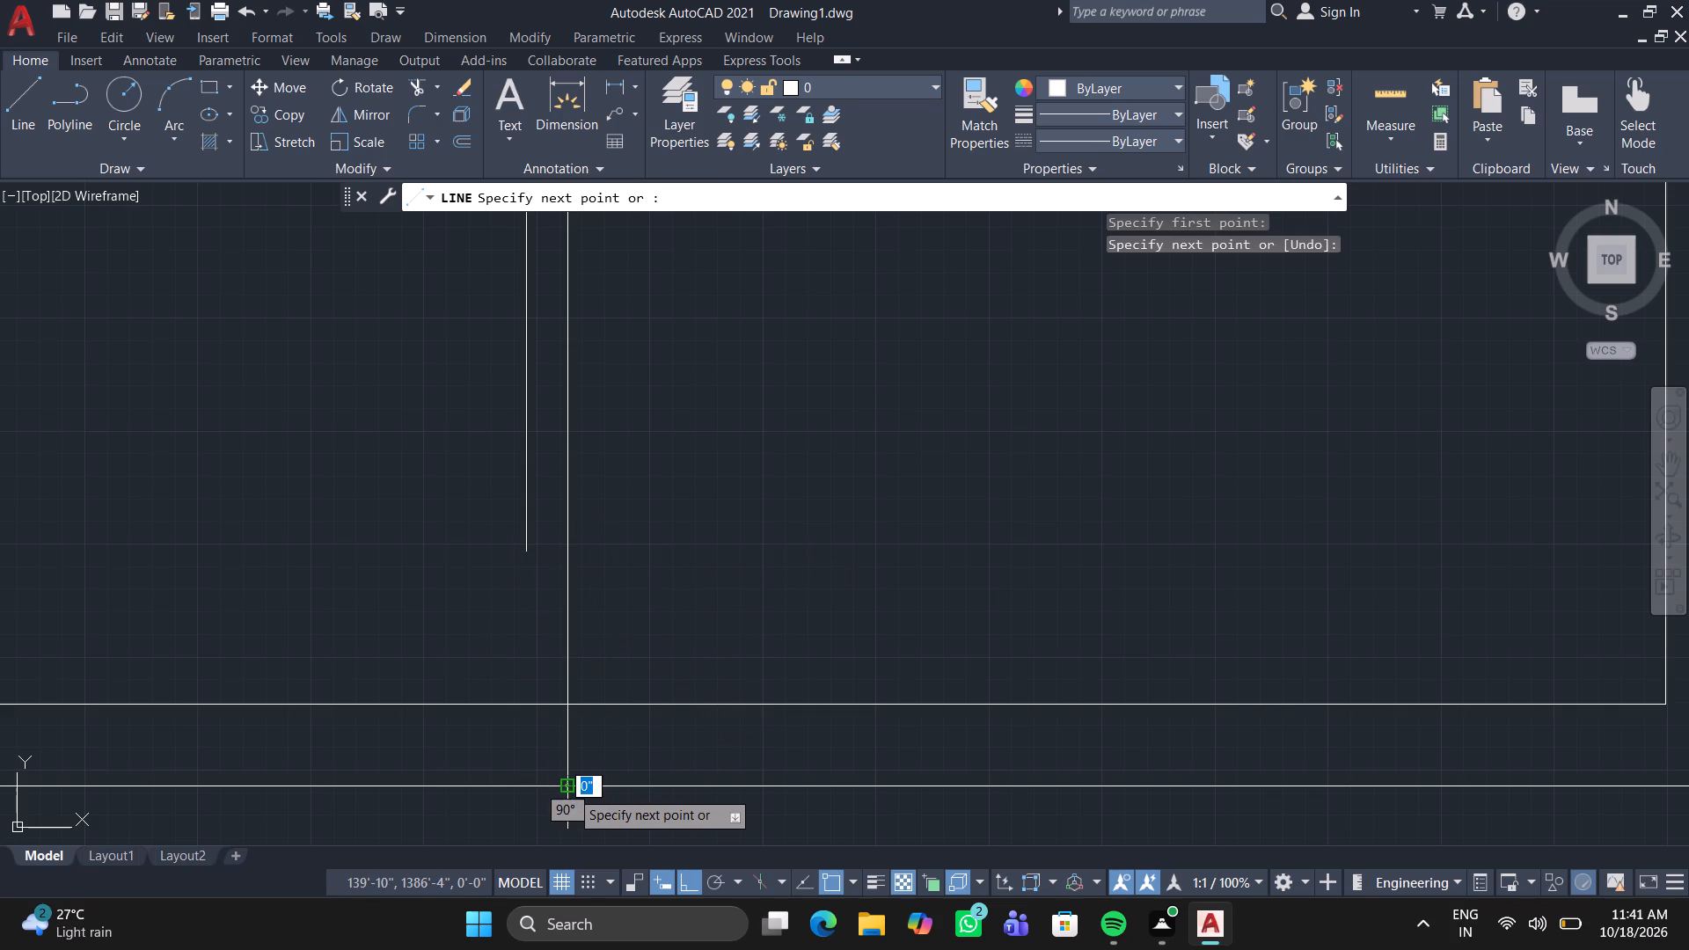
key("Escape")
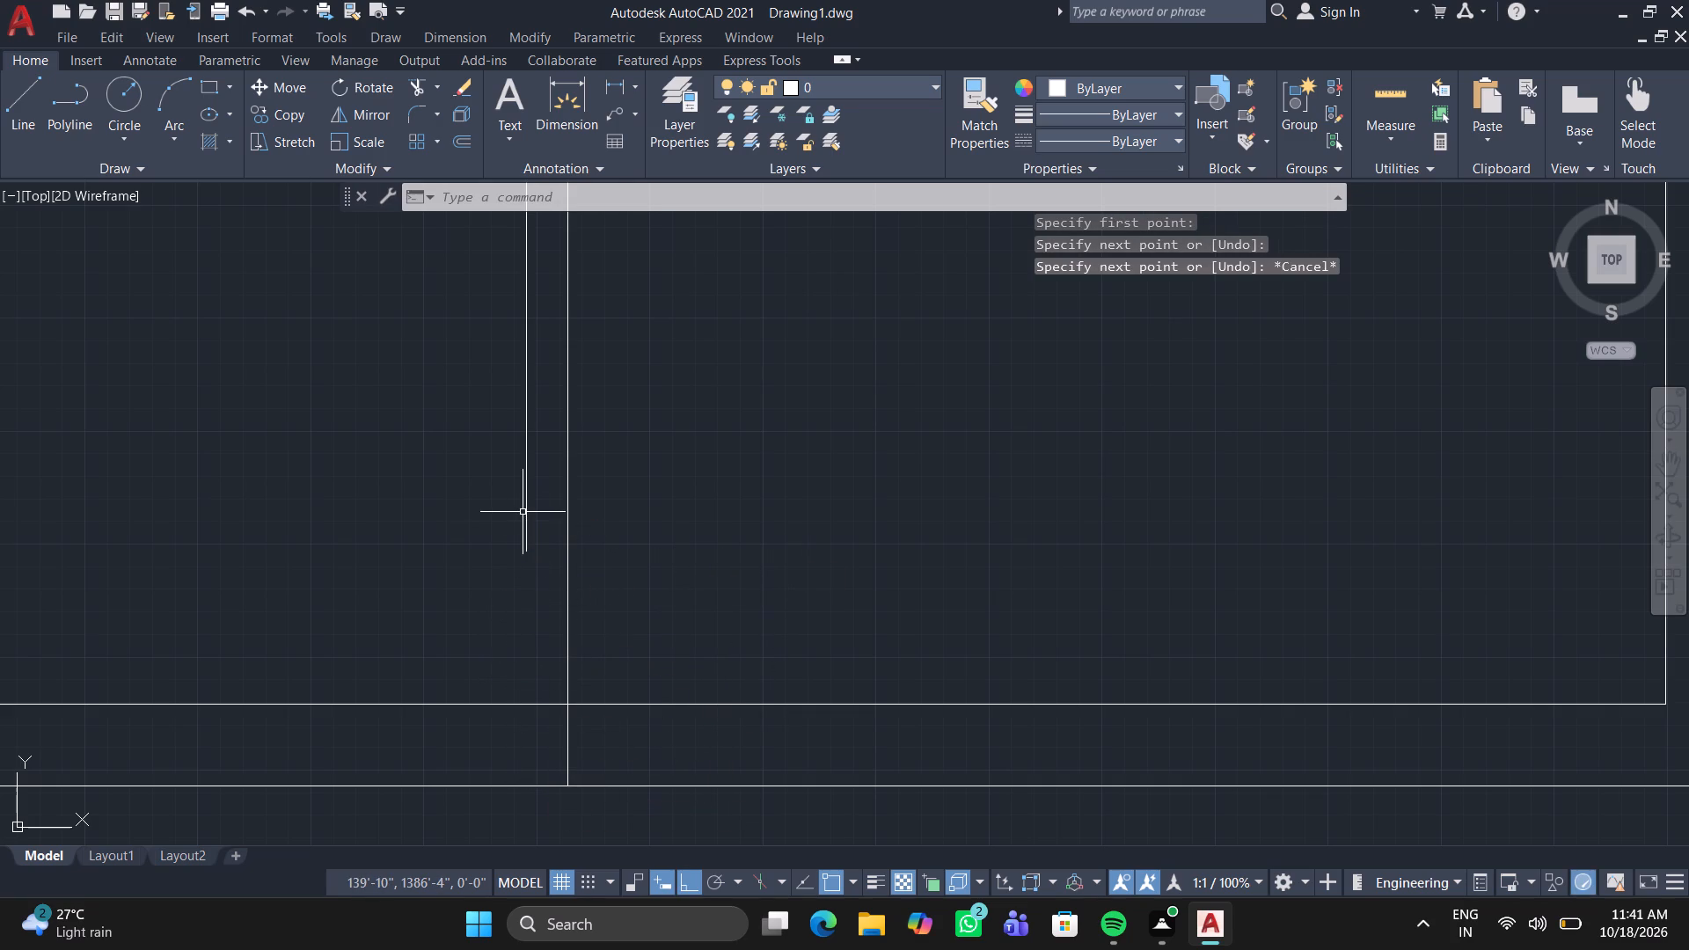
Stretch the lower end of the long interior wall's left line down to the bottom outer wall's outer line.
left_click(526, 512)
left_click(522, 555)
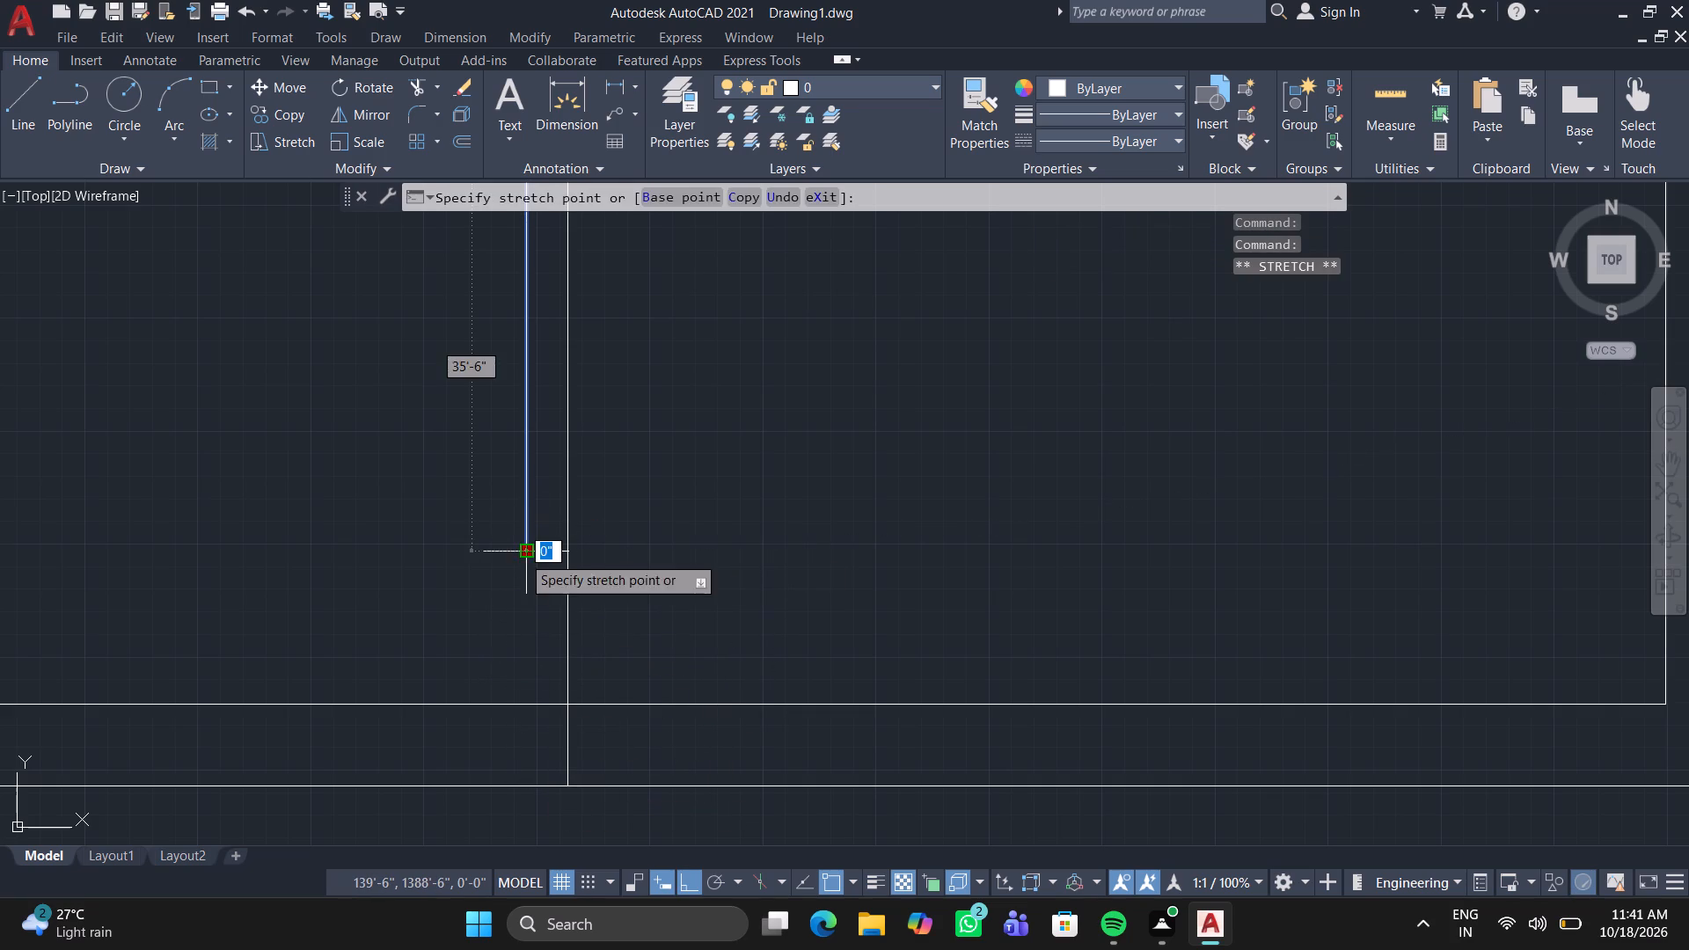
left_click(530, 781)
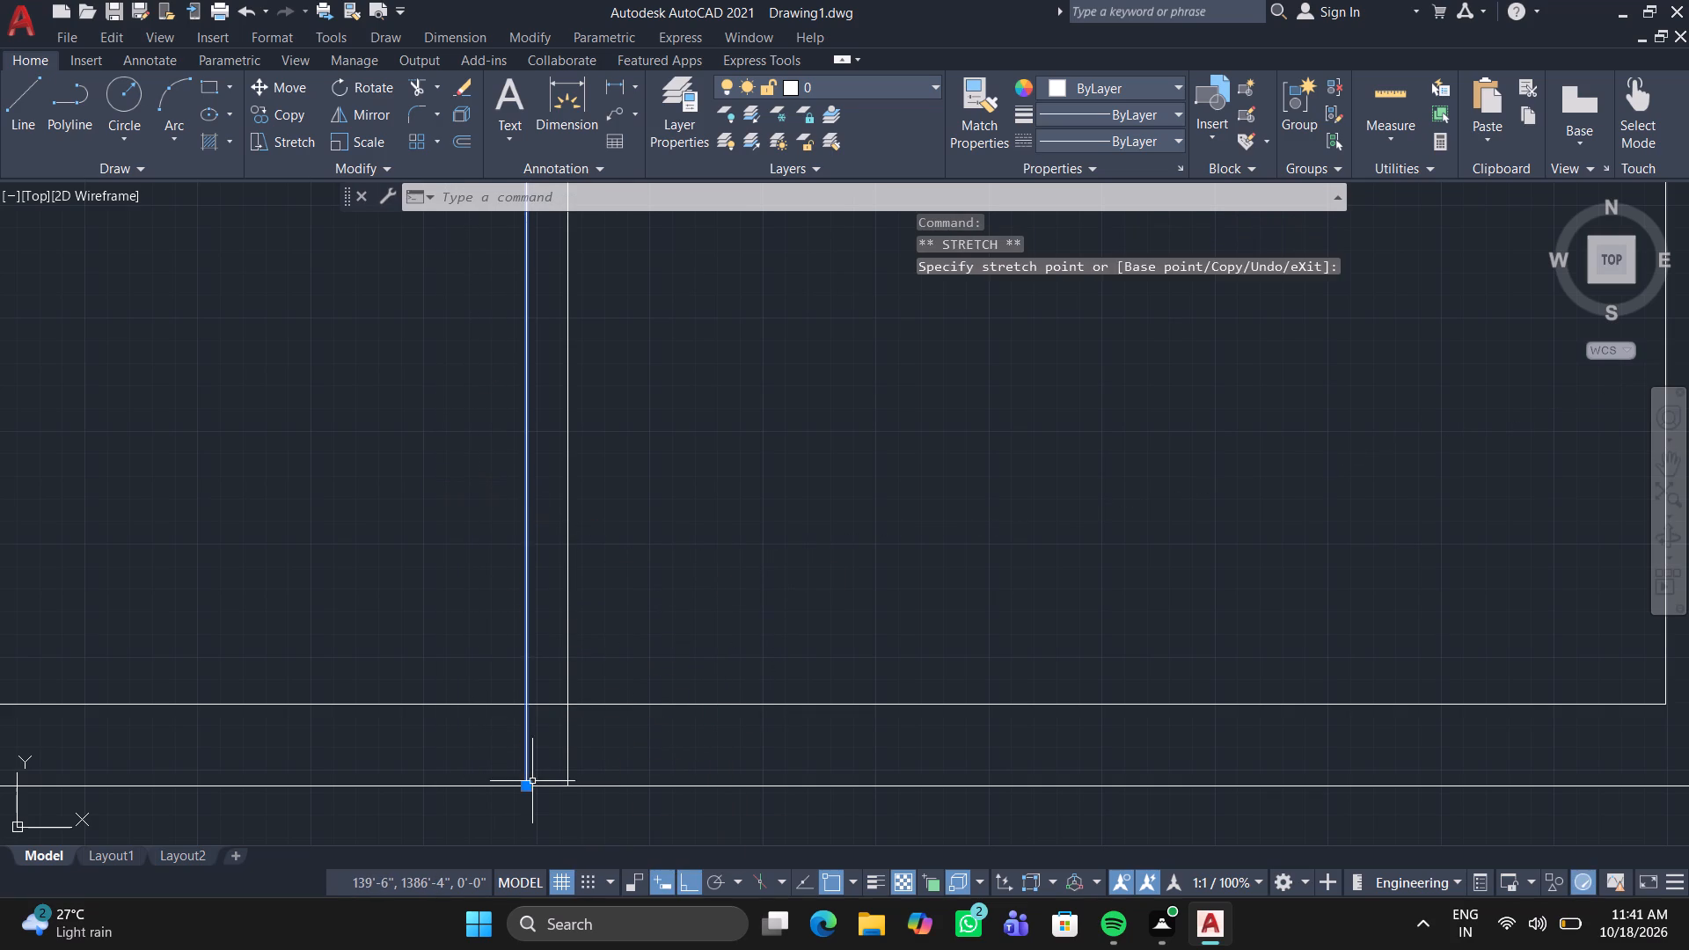
key("Escape")
Trim the long interior wall's lines inside the bottom outer wall and the inner bottom line between them.
scroll(420, 643, "down", 2)
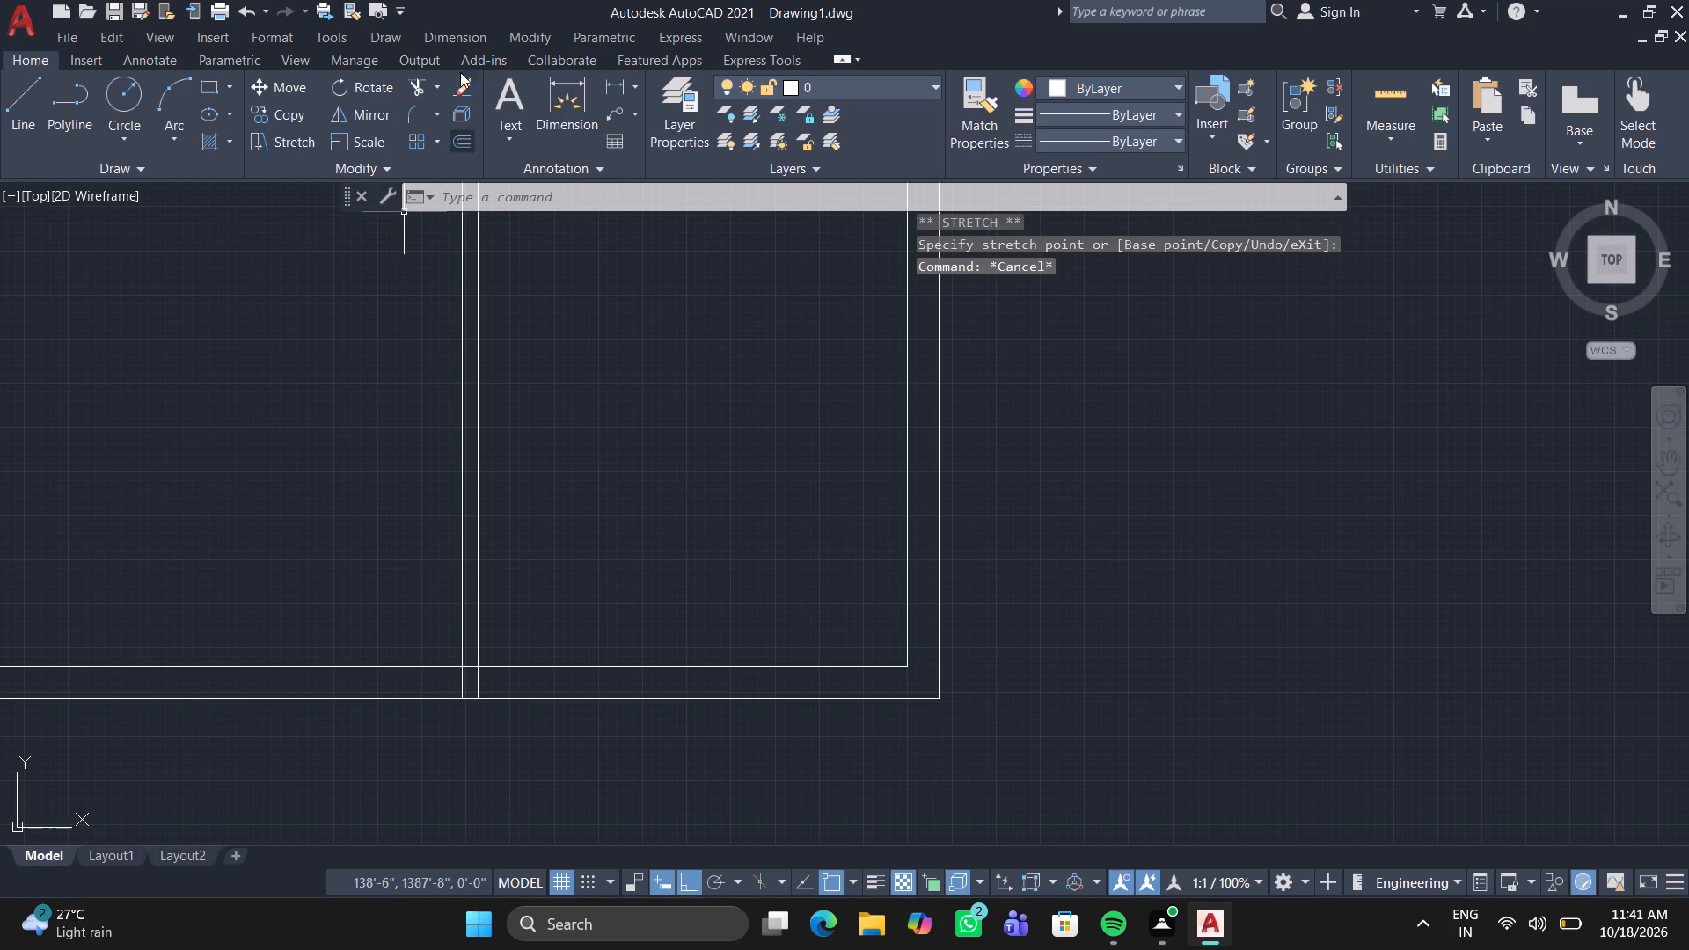
left_click(420, 82)
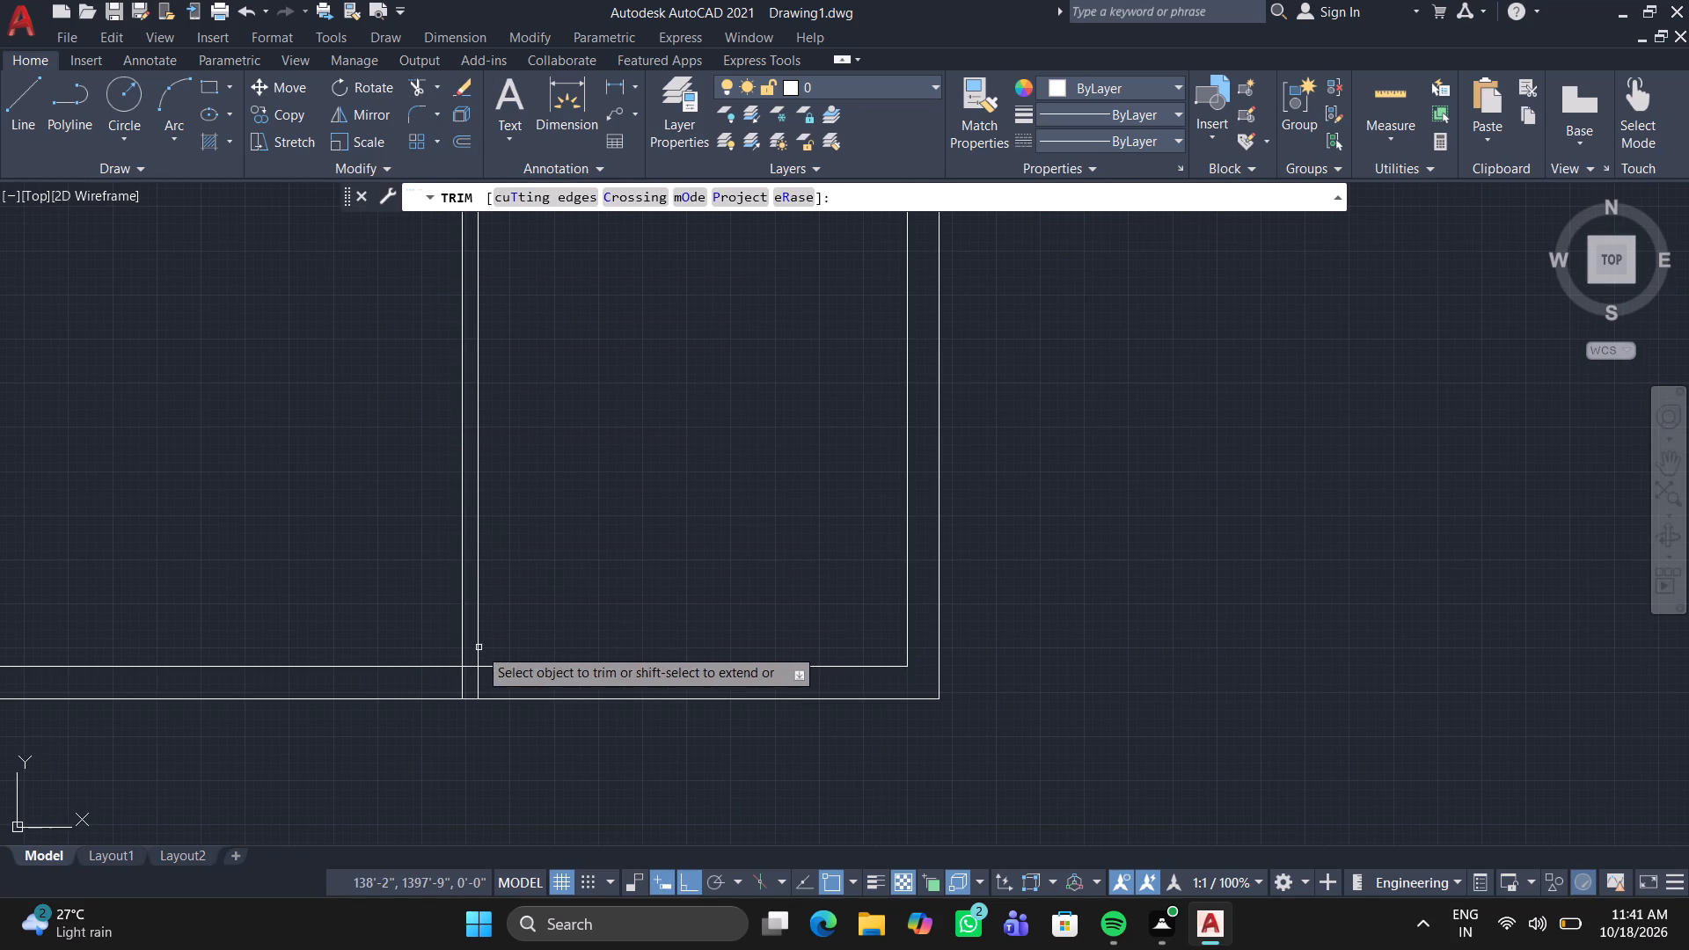
scroll(455, 661, "up", 3)
left_click(408, 740)
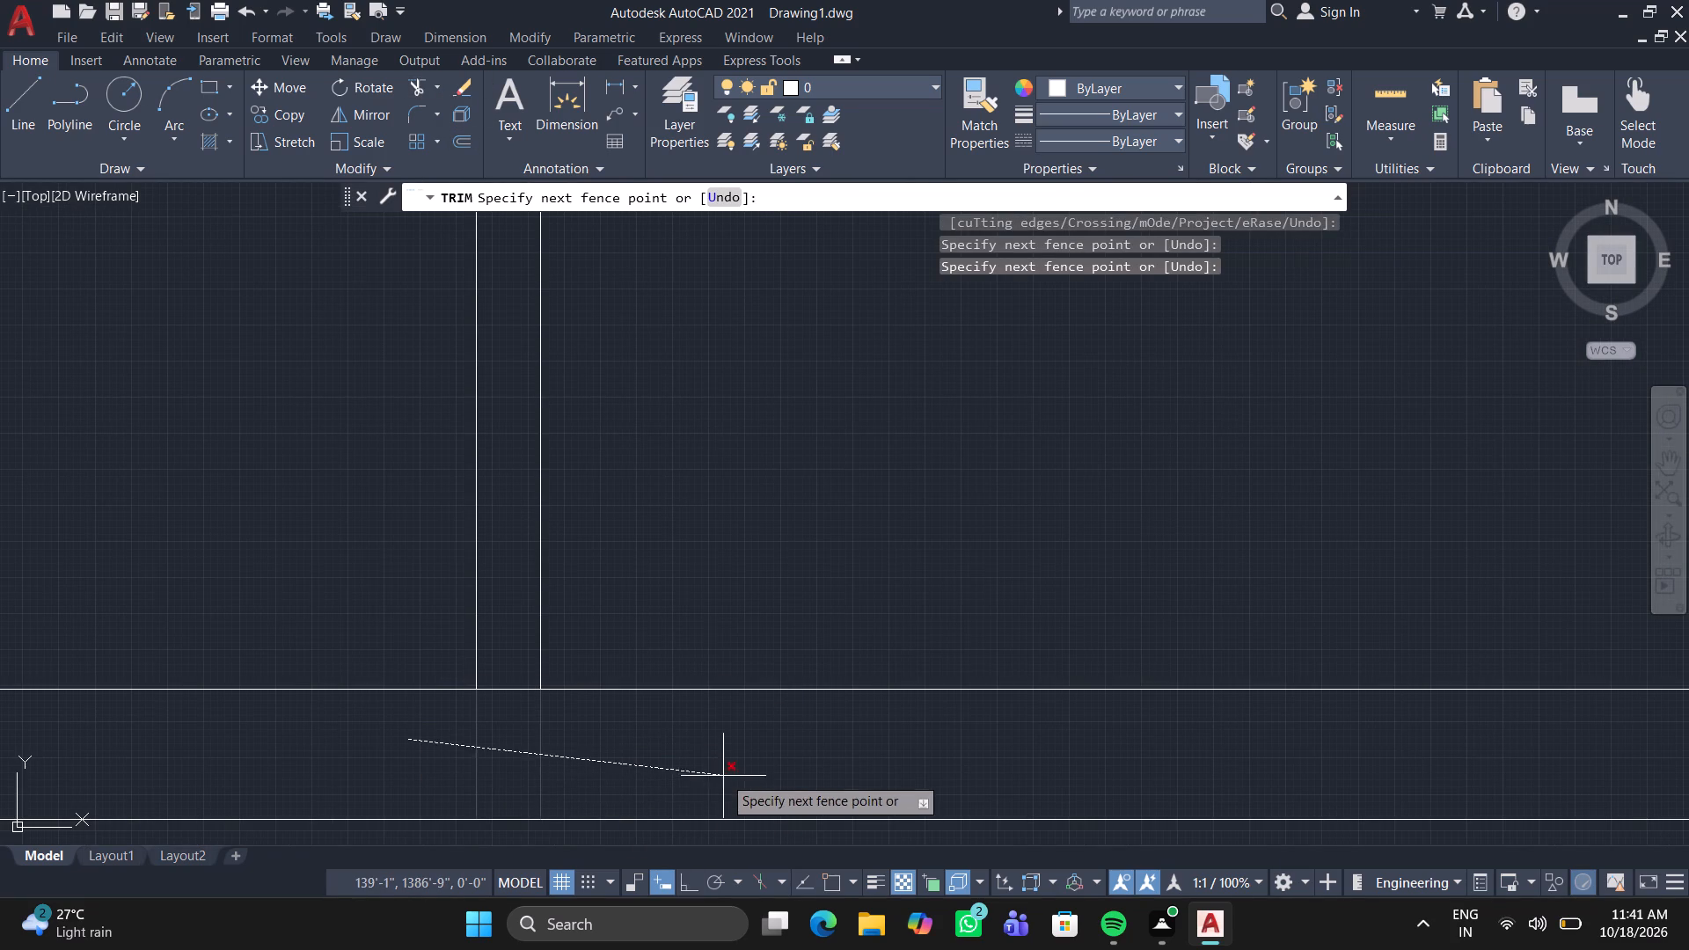
left_click(723, 776)
left_click(503, 687)
Trim the cross wall's lower line between the long interior wall's two lines, below the room on the right side.
scroll(503, 687, "down", 5)
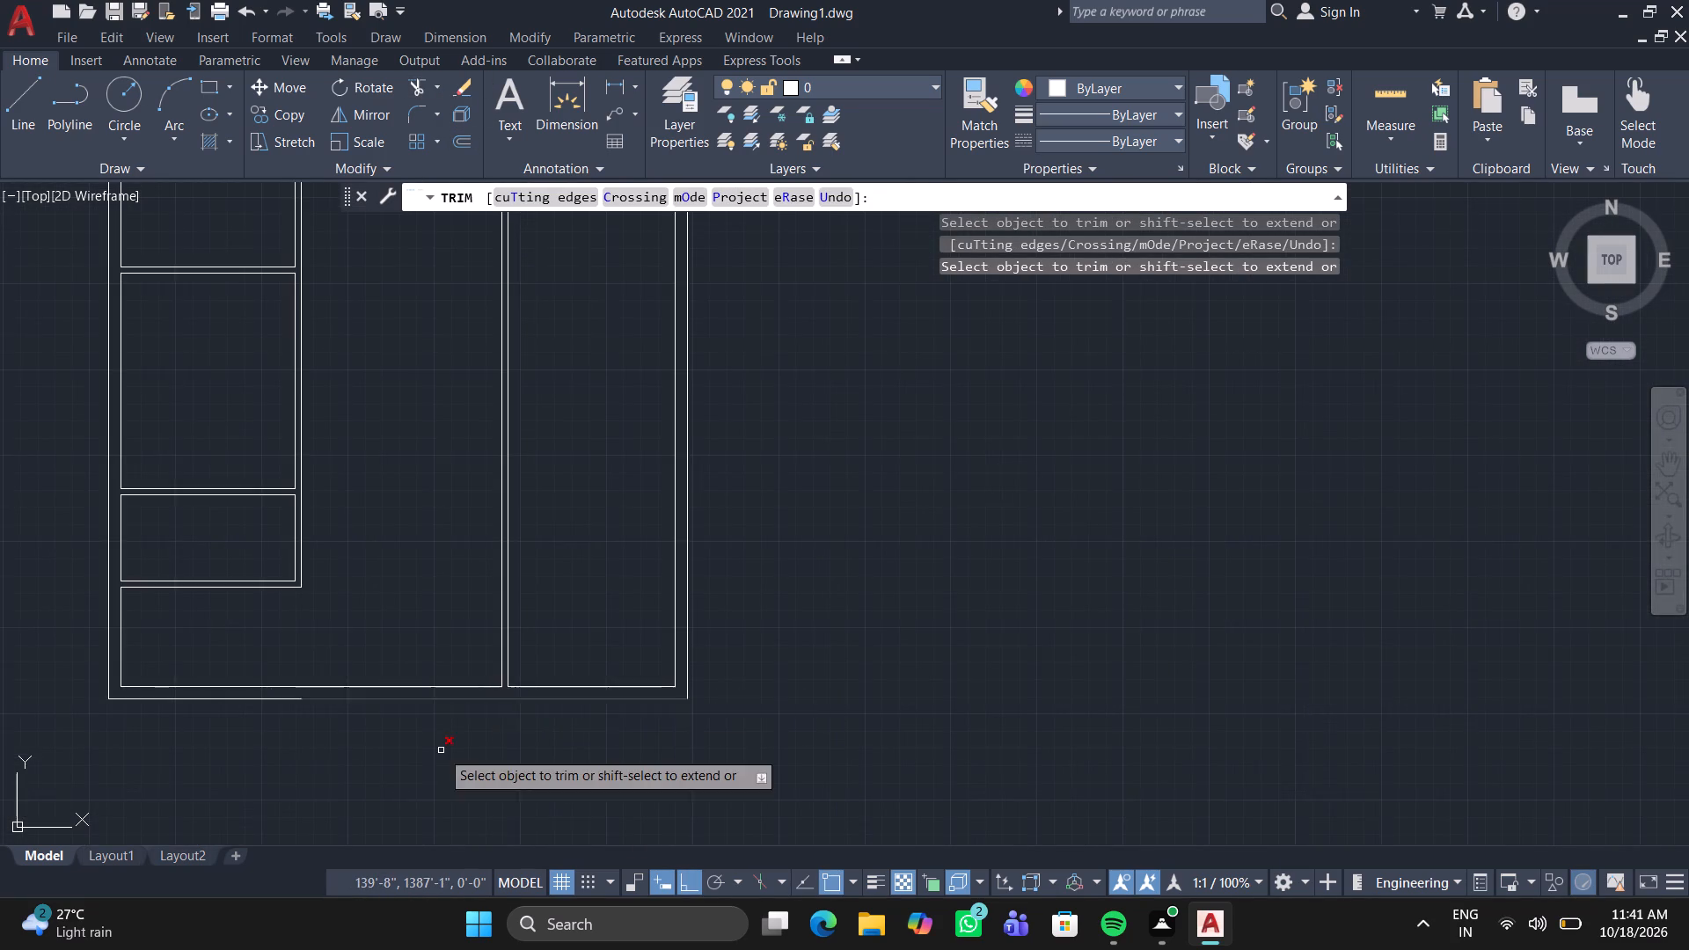
scroll(431, 790, "down", 1)
middle_click_drag(431, 799, 747, 782)
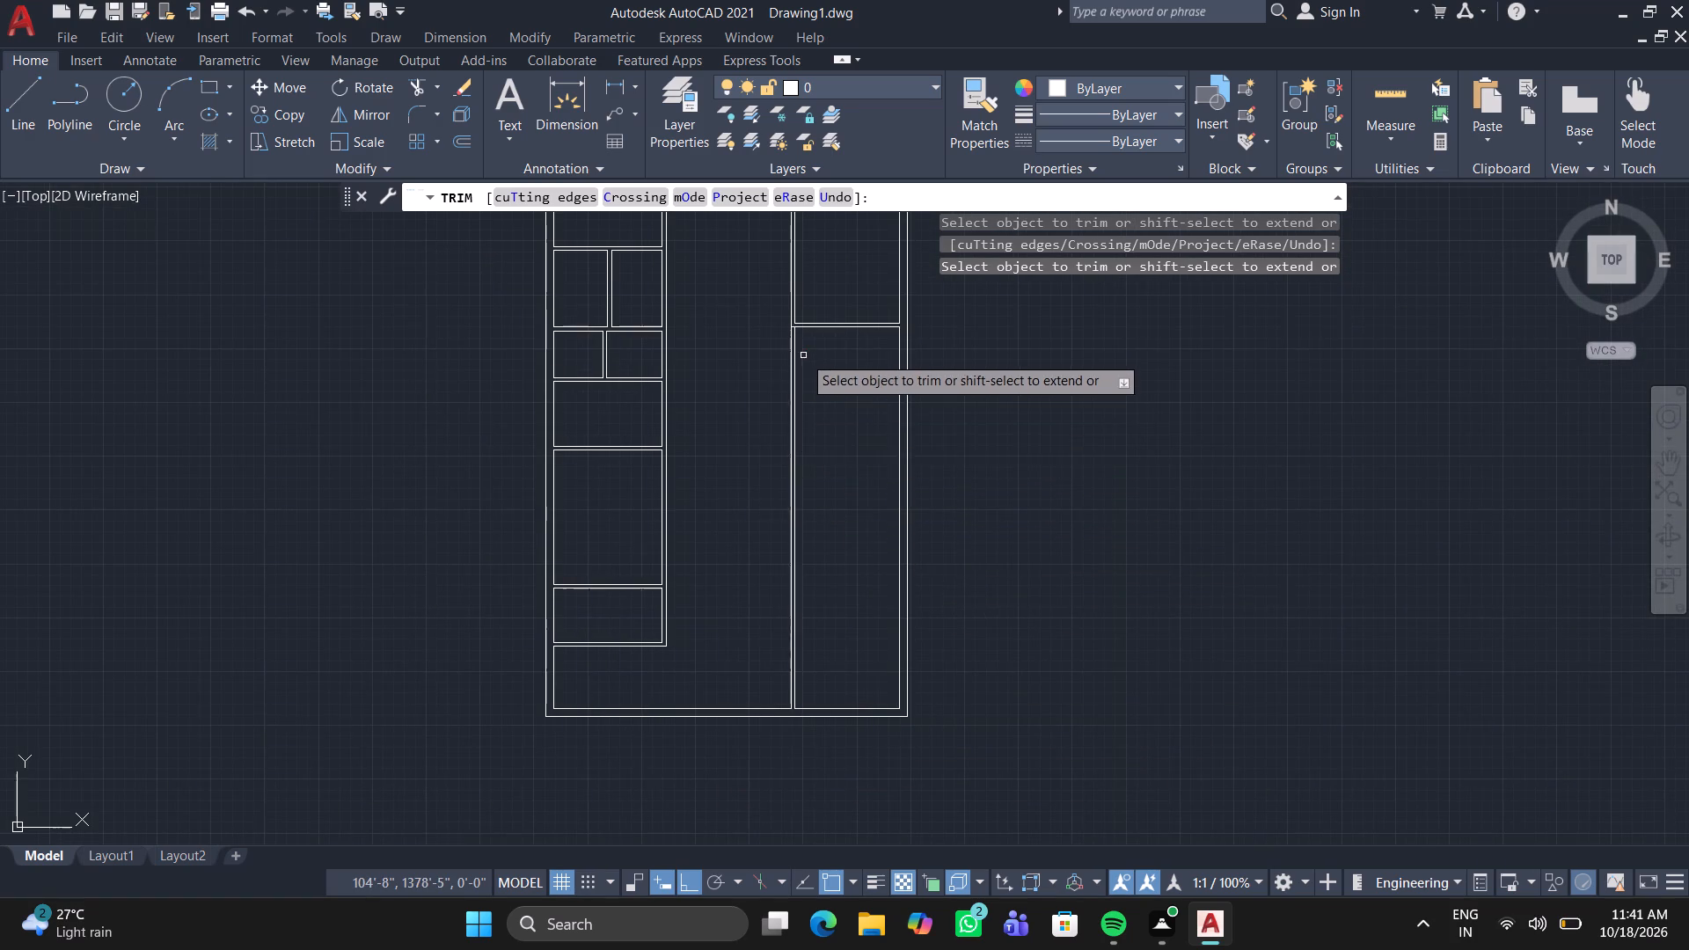
scroll(804, 353, "up", 2)
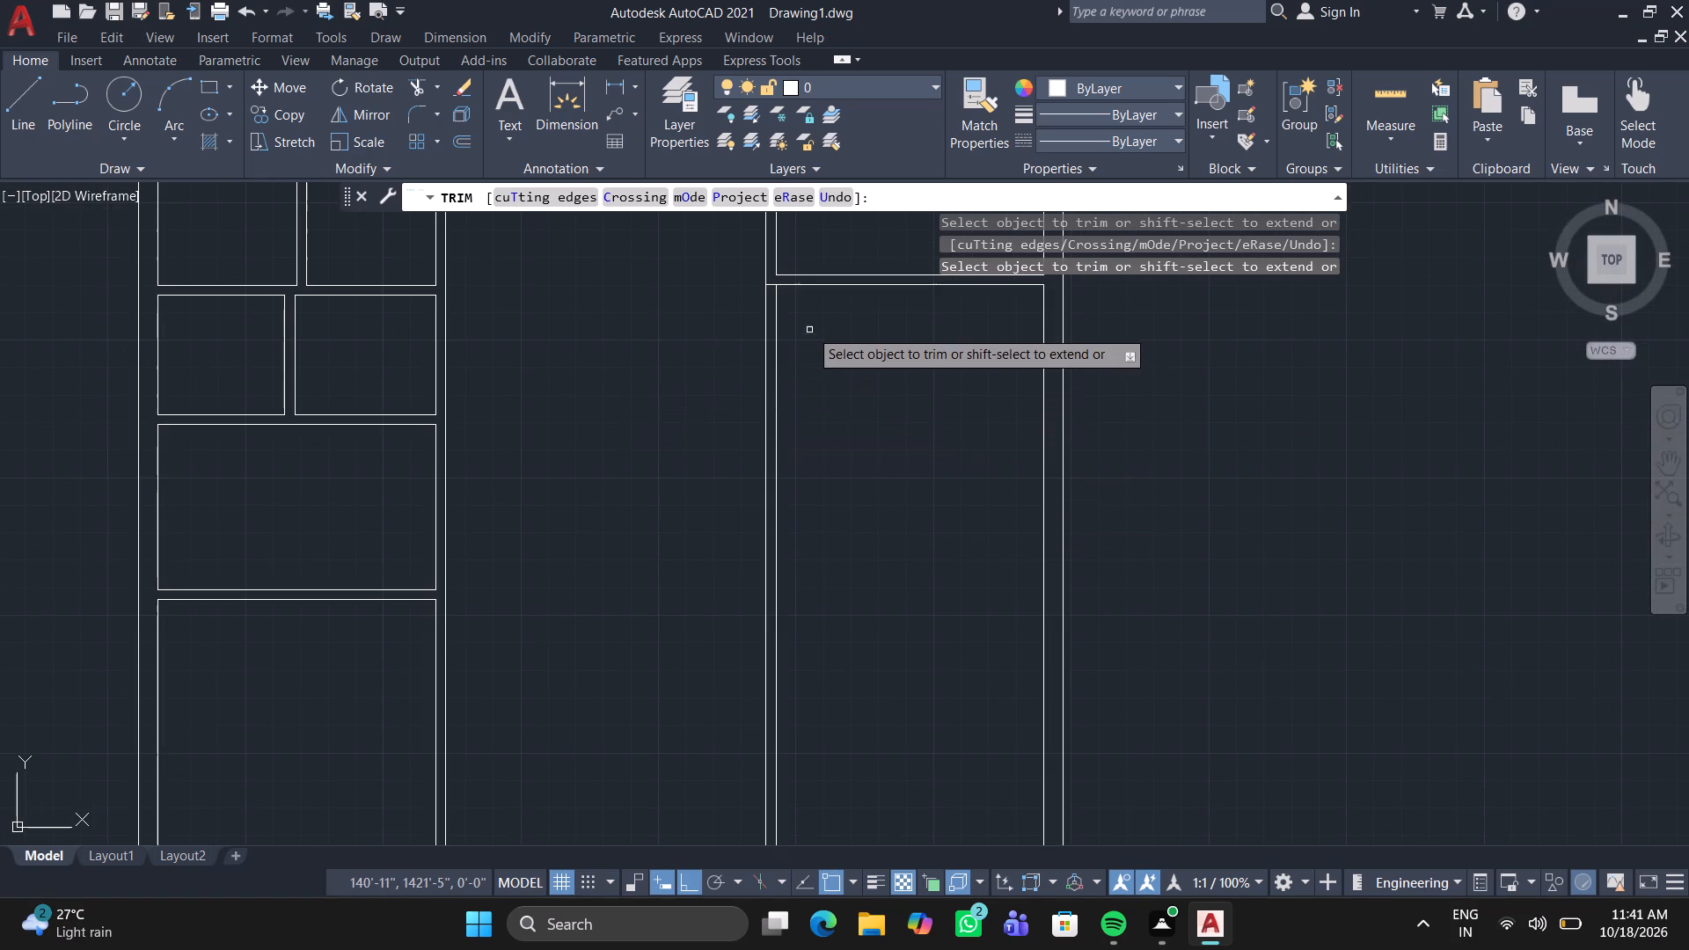
scroll(801, 318, "up", 4)
middle_click_drag(736, 495, 729, 766)
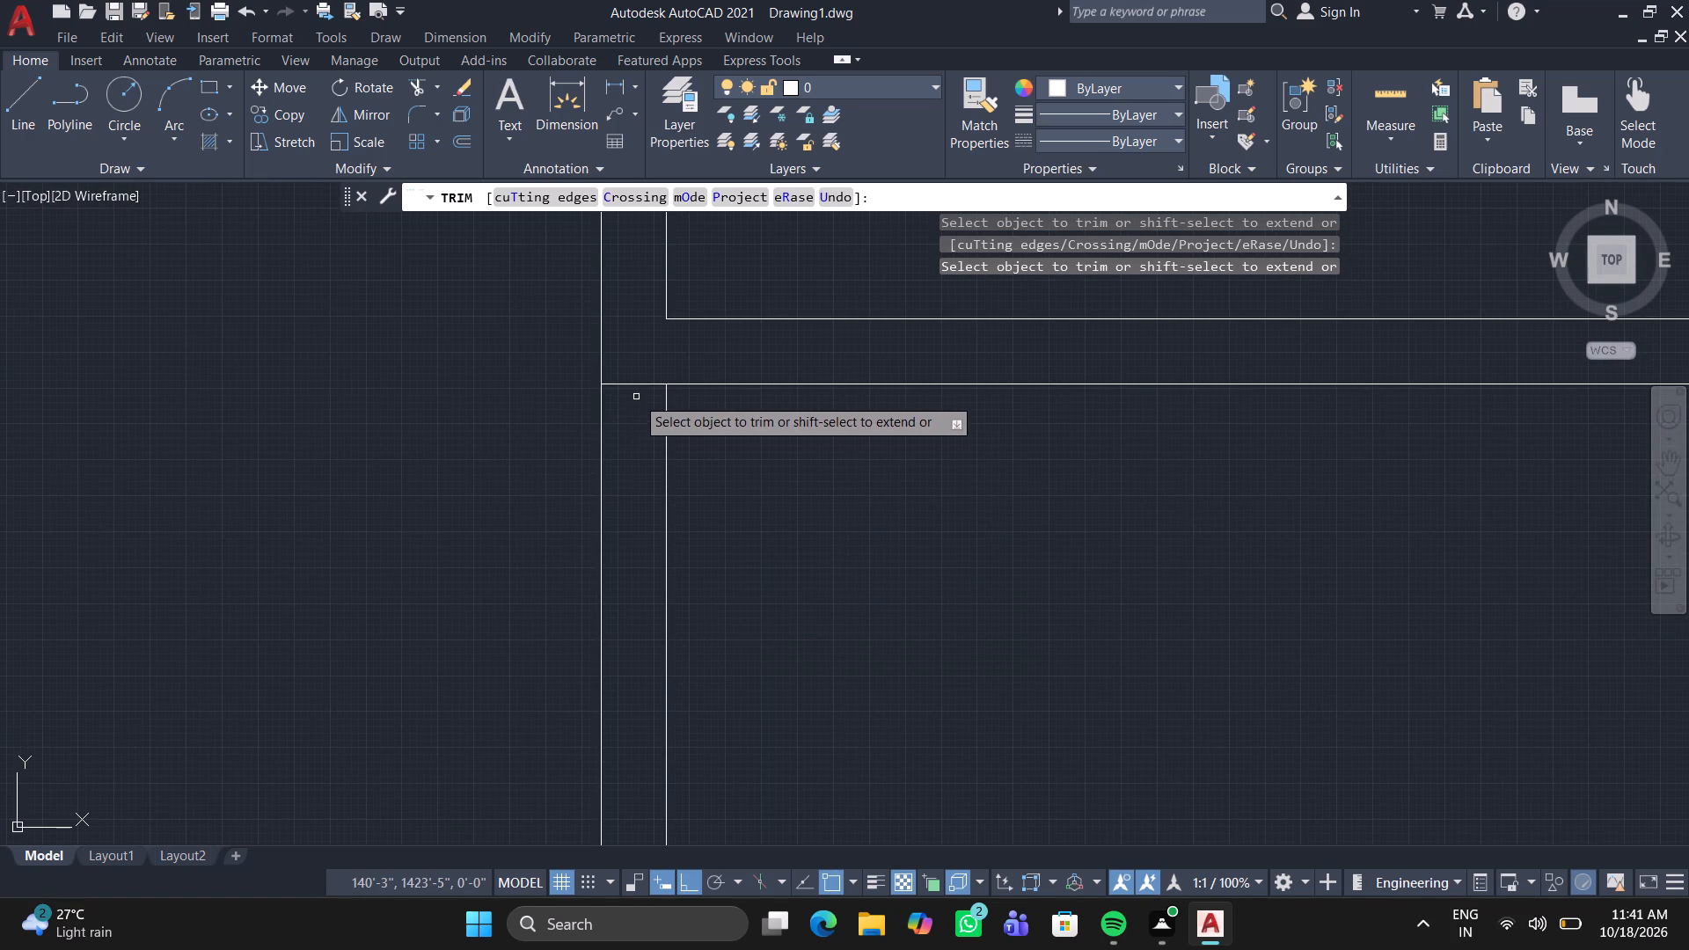
left_click(636, 384)
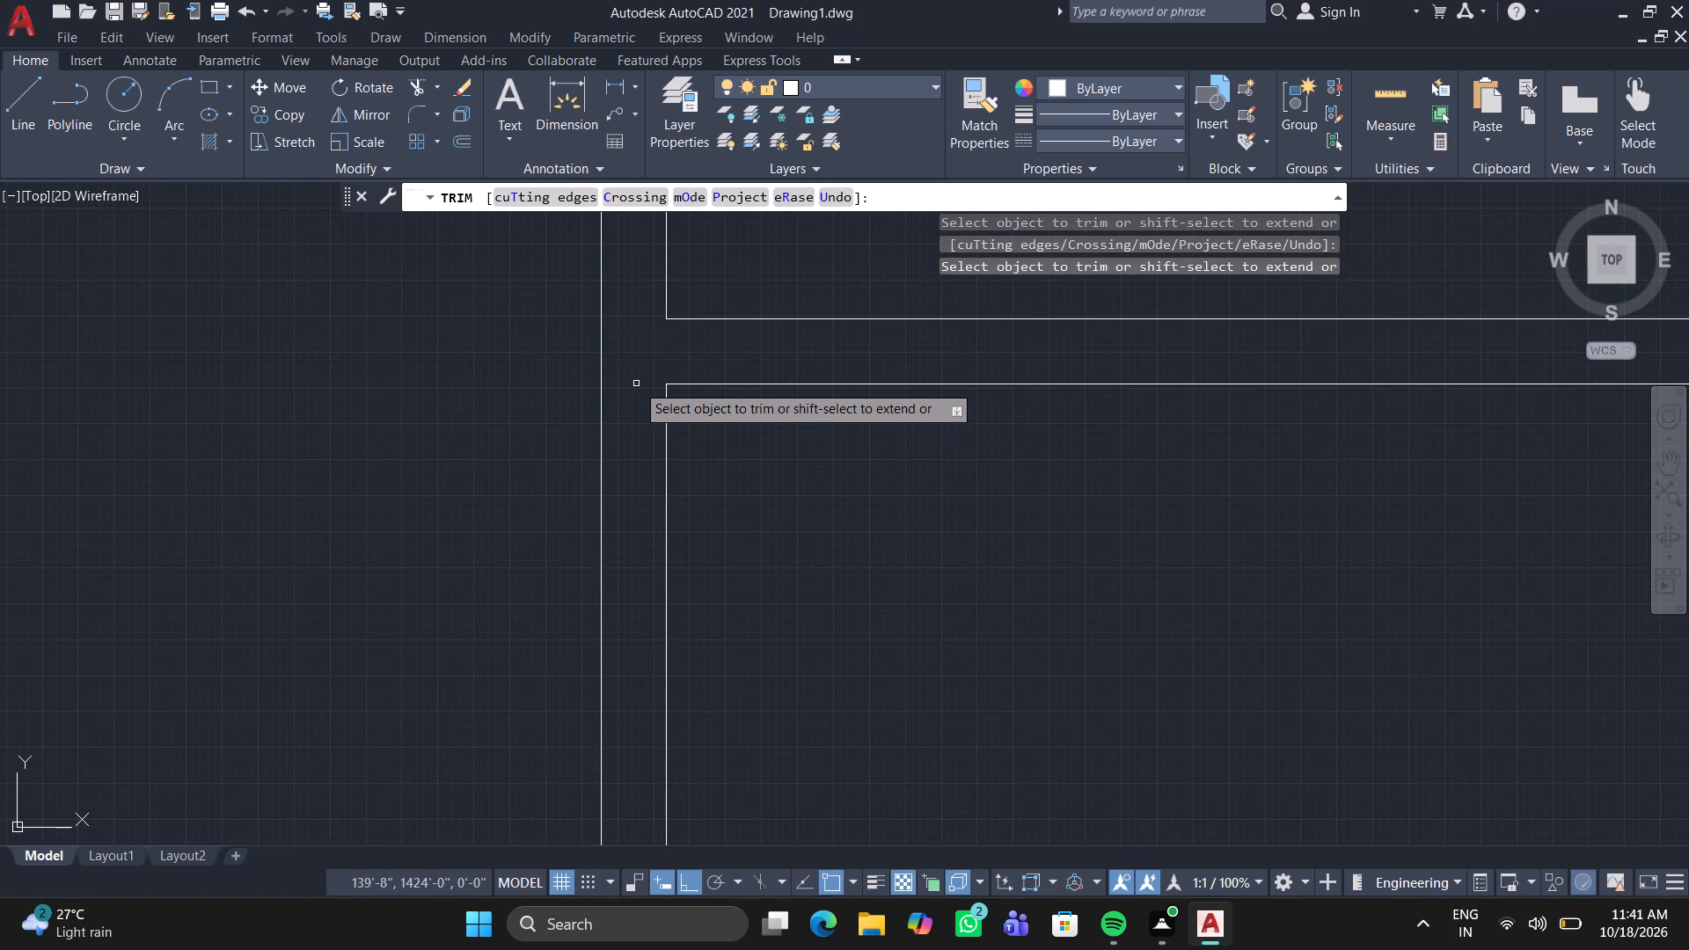
key("Escape")
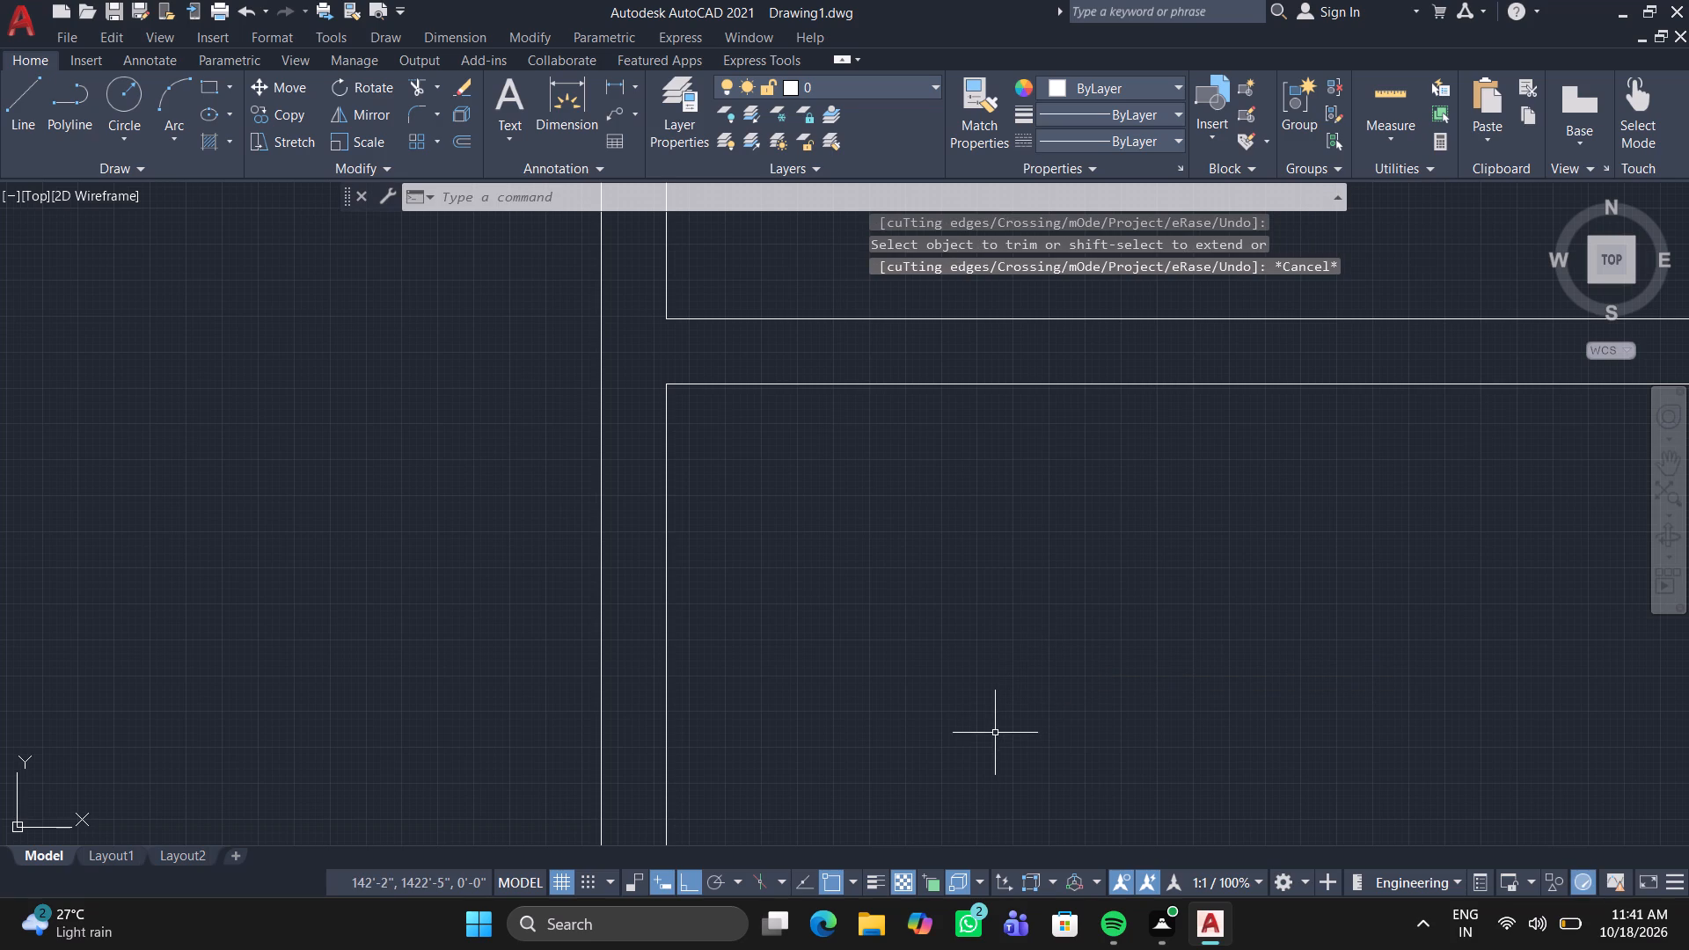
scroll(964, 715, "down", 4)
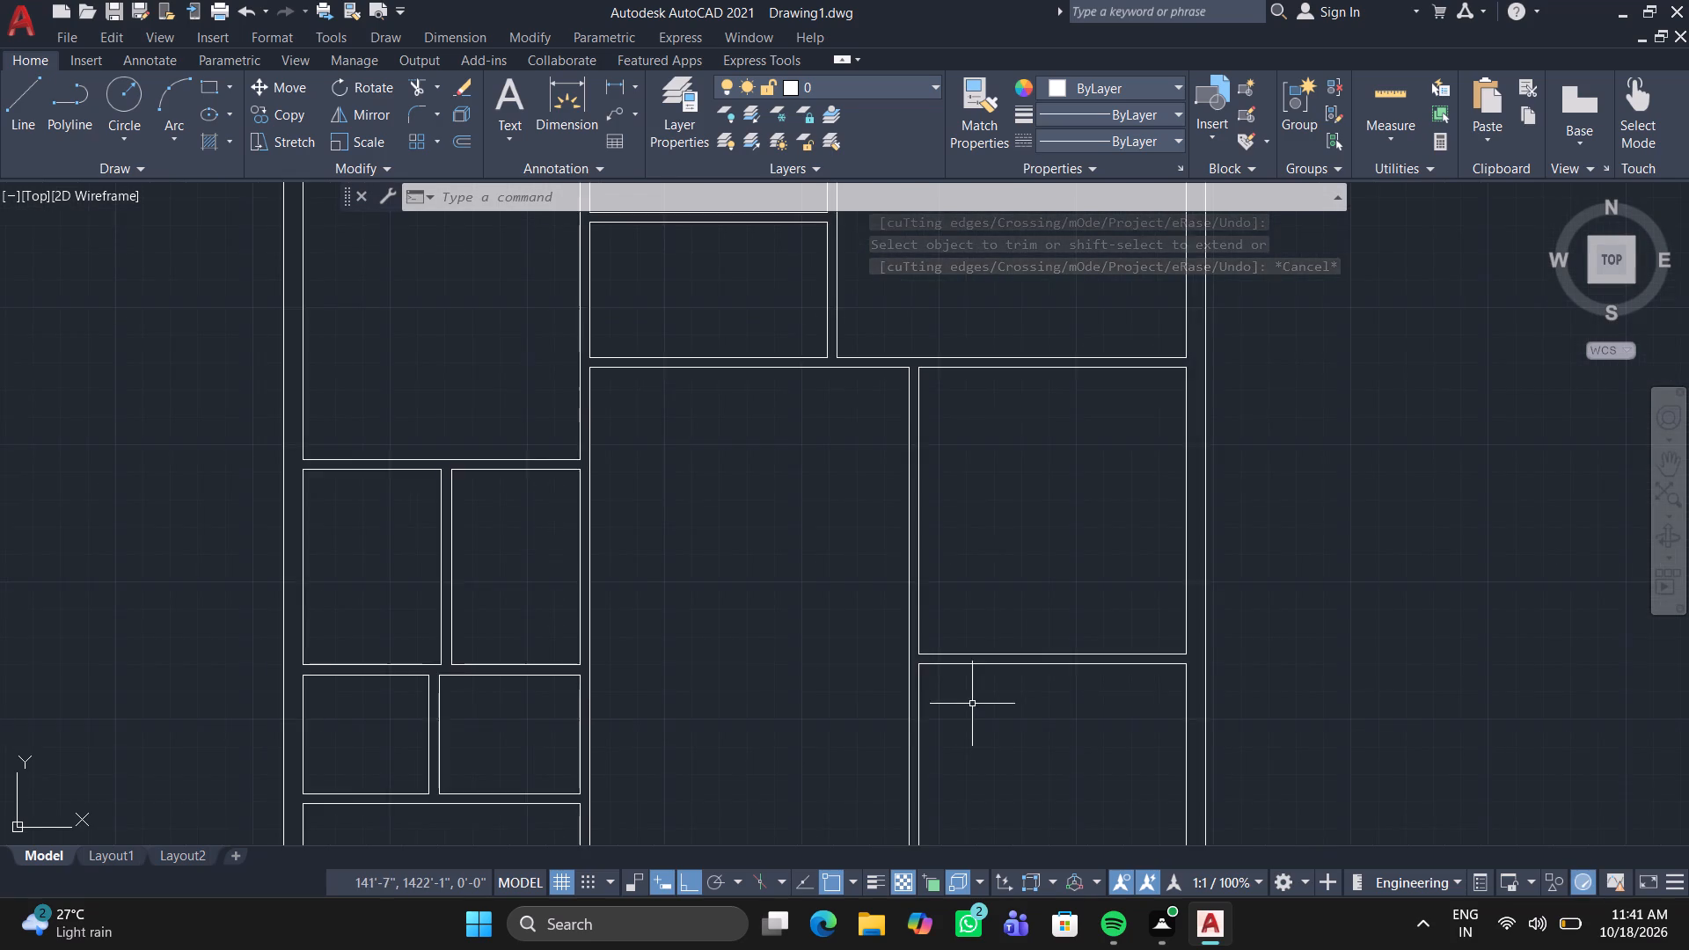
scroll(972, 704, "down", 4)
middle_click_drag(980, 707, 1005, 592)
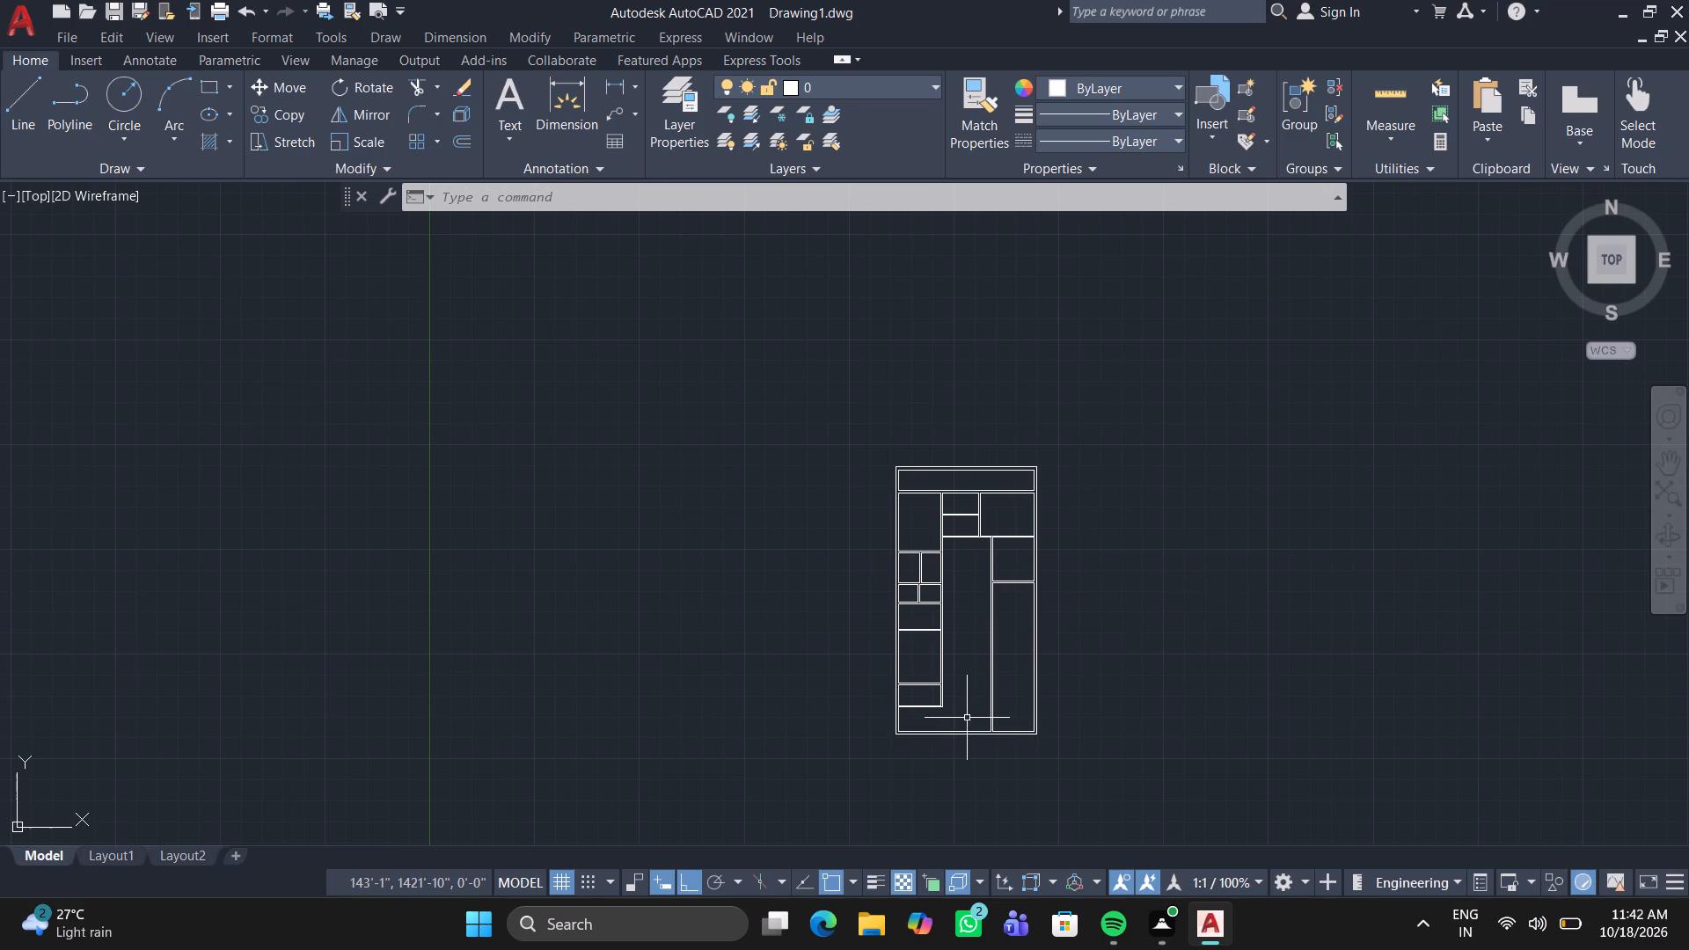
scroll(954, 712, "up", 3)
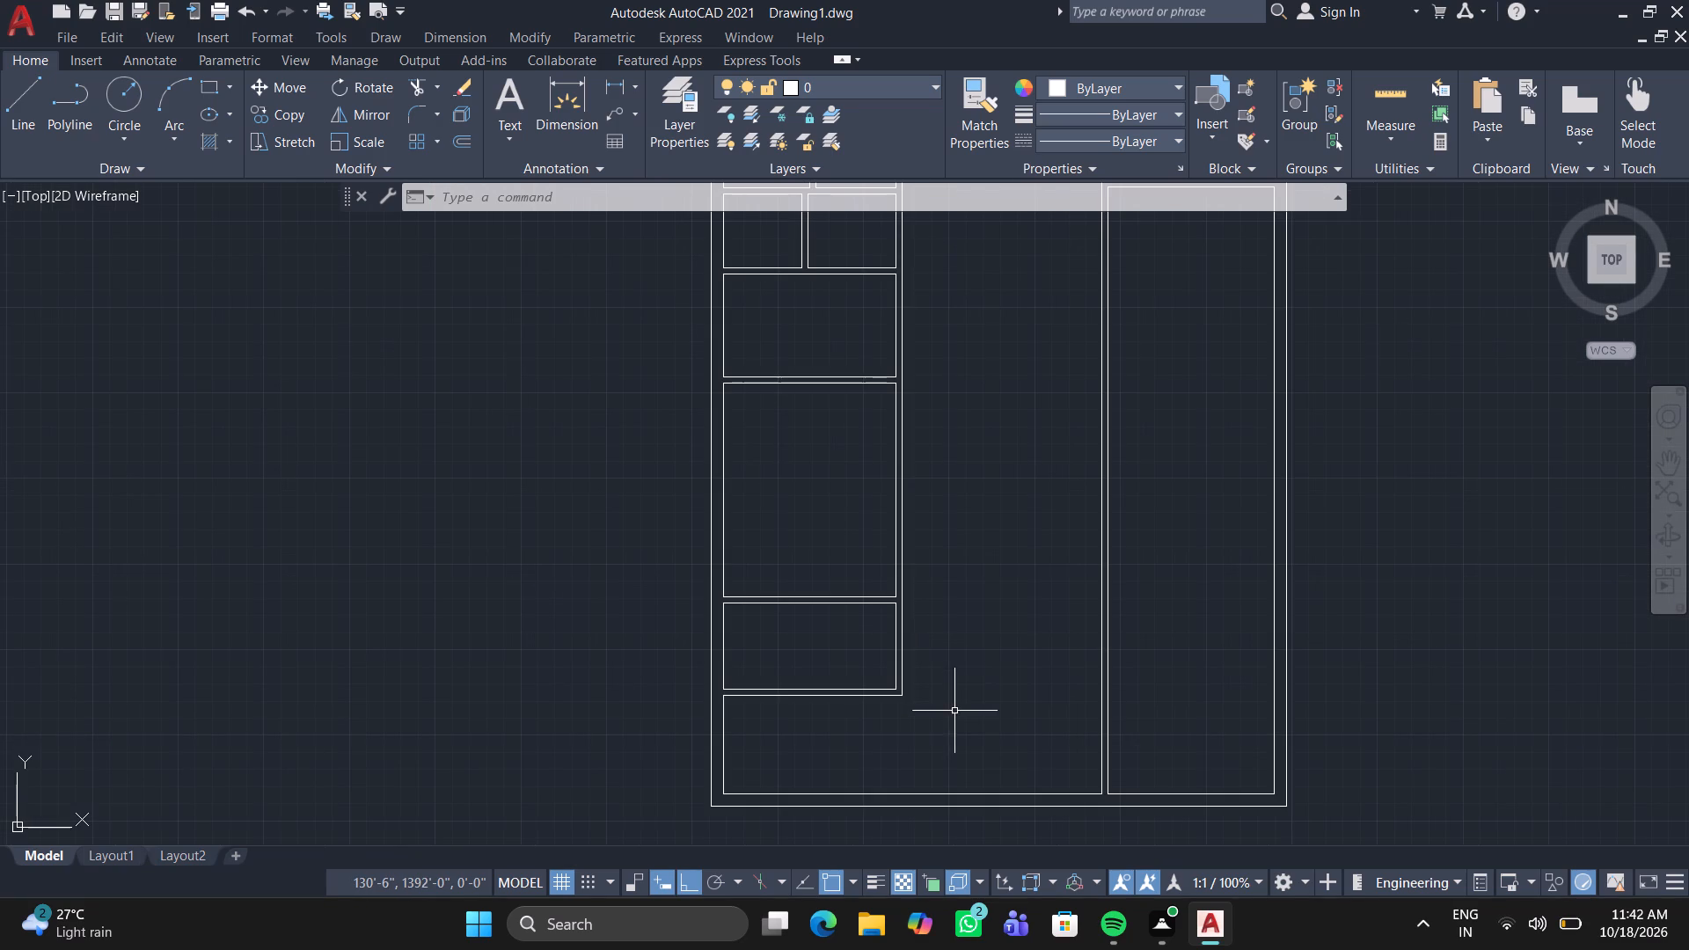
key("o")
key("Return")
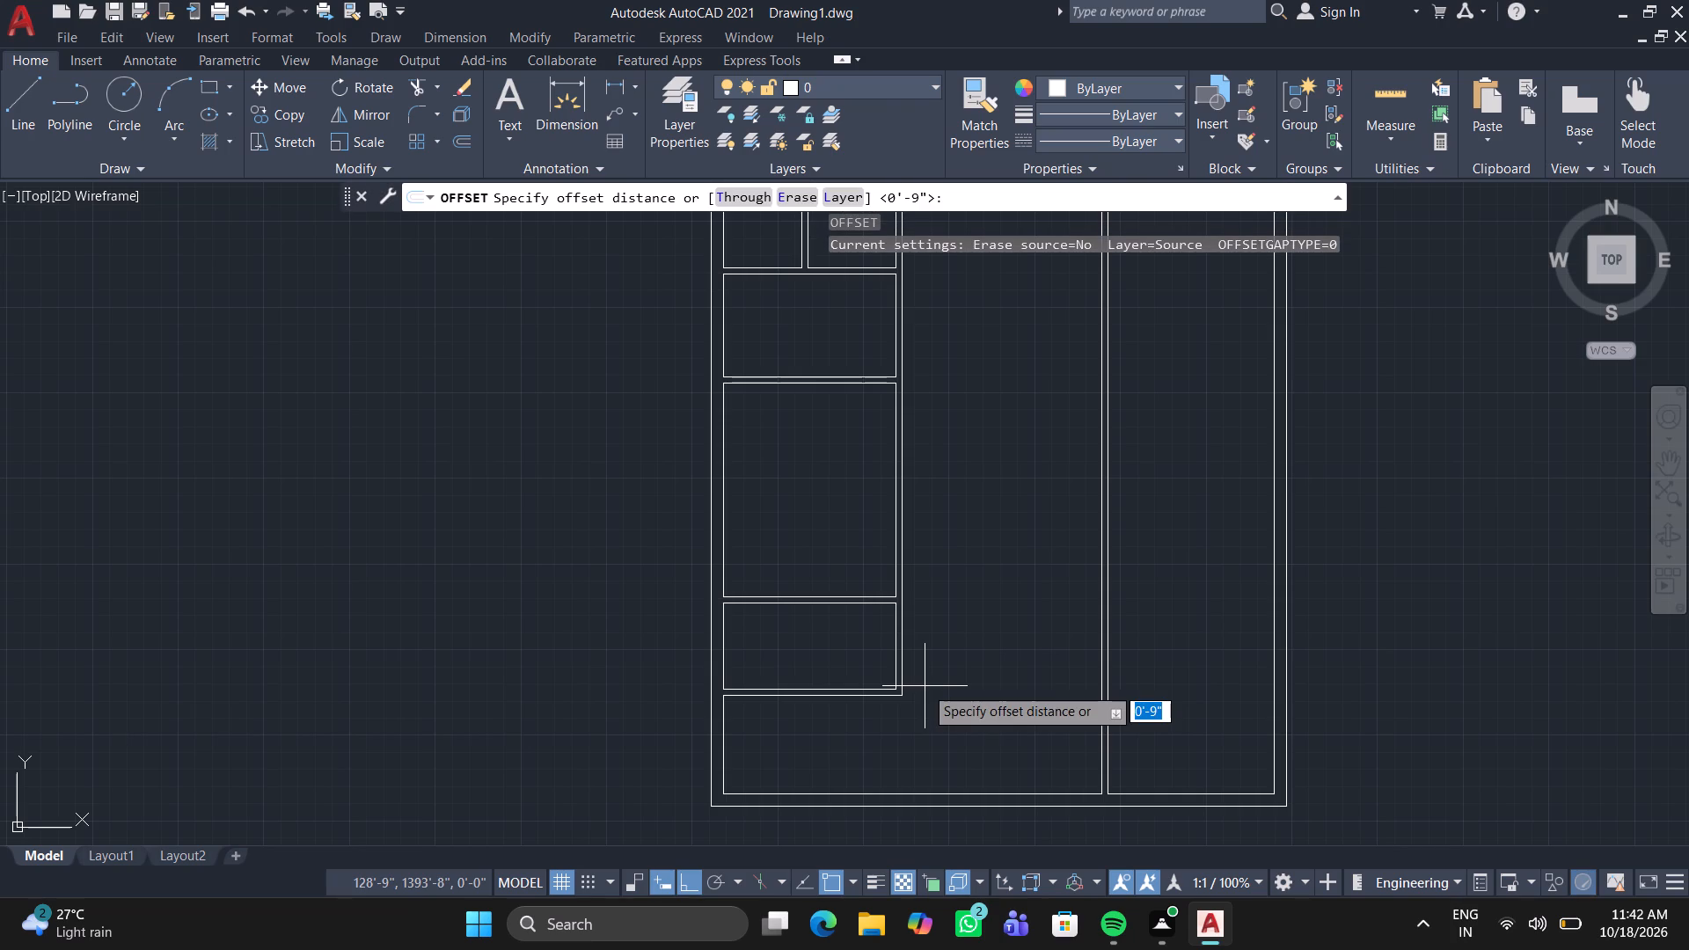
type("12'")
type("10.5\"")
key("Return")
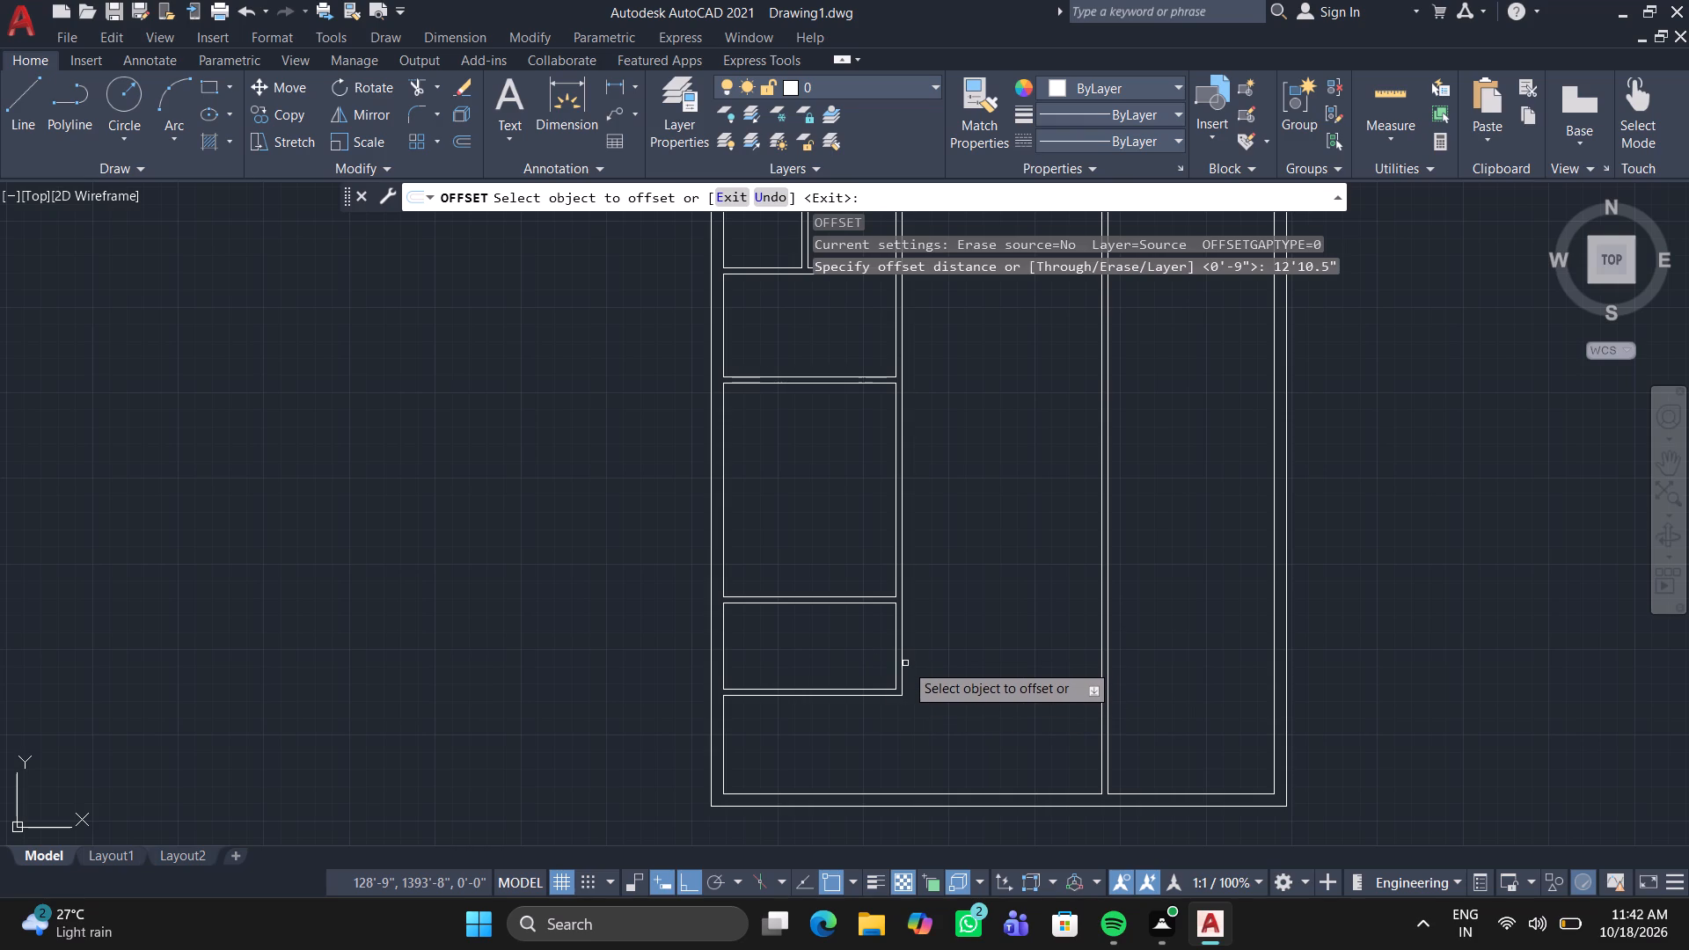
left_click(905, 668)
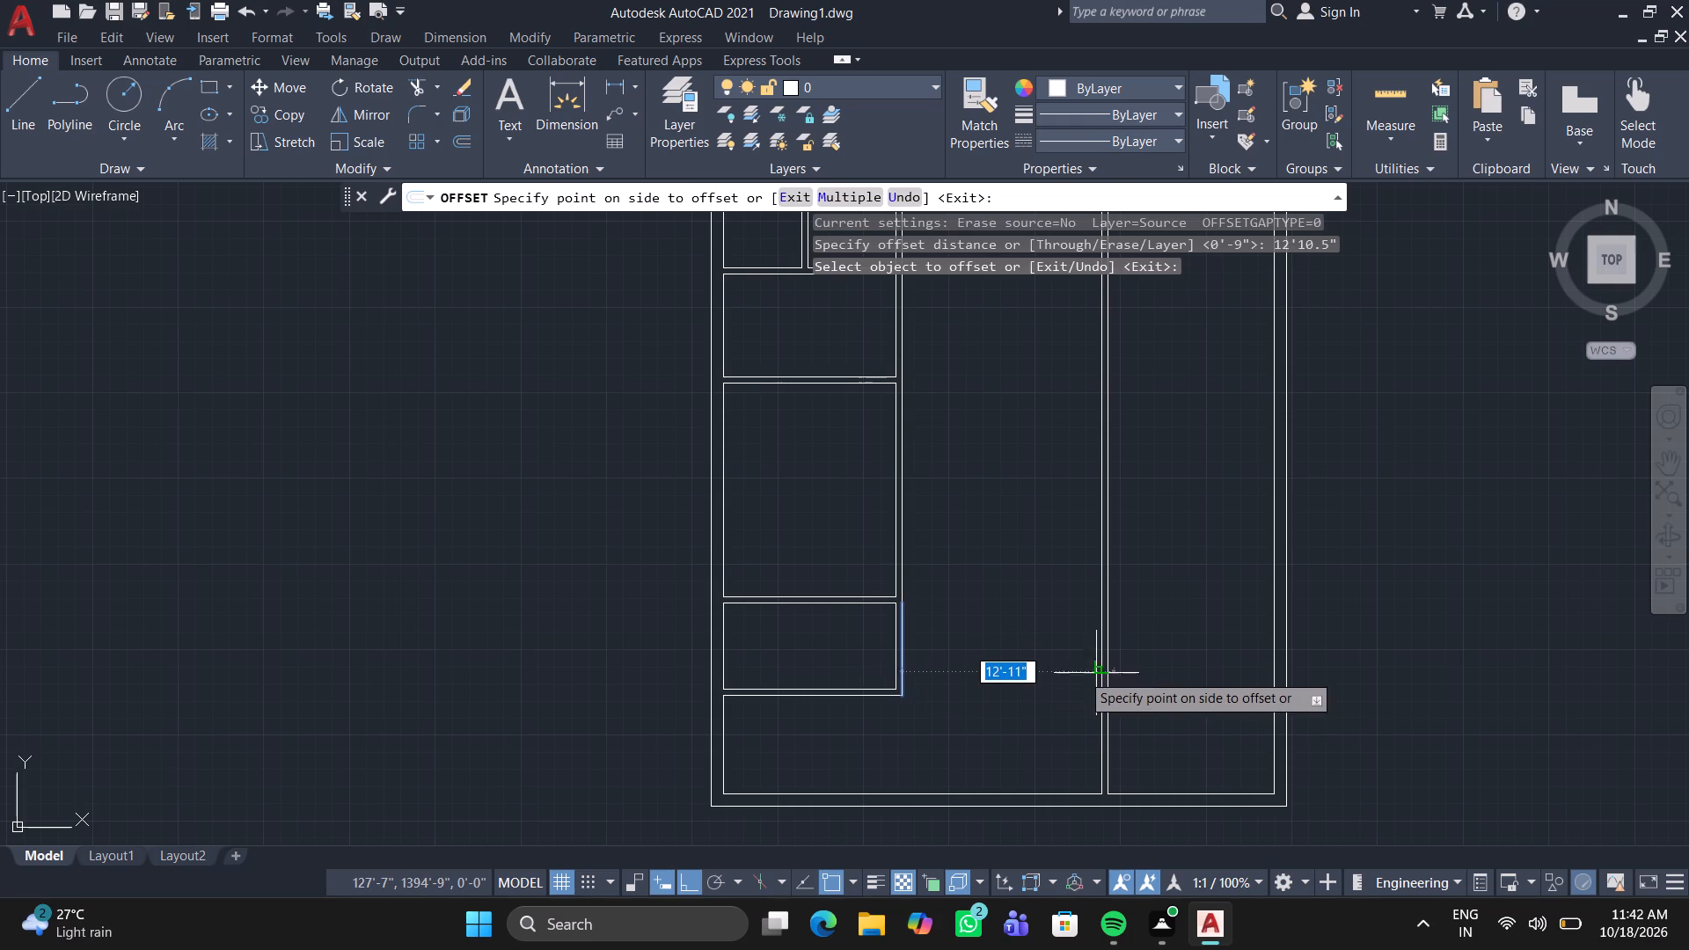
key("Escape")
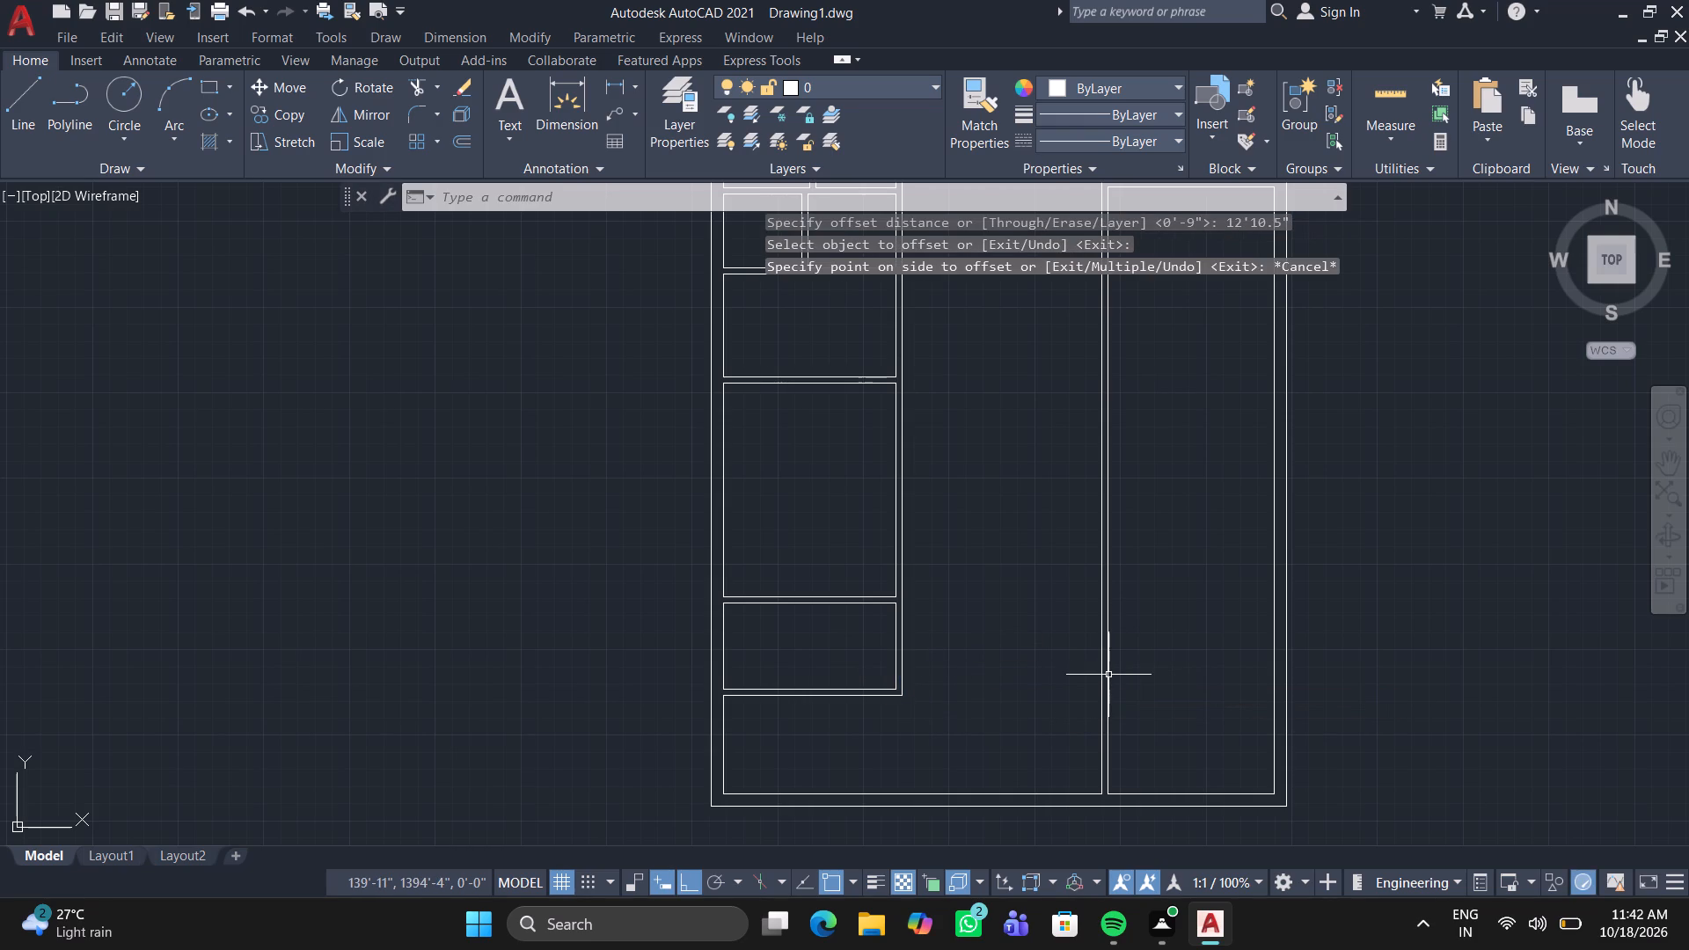
Stretch the wall line below the lowest small left room rightward to the long interior wall's right line.
scroll(920, 688, "up", 3)
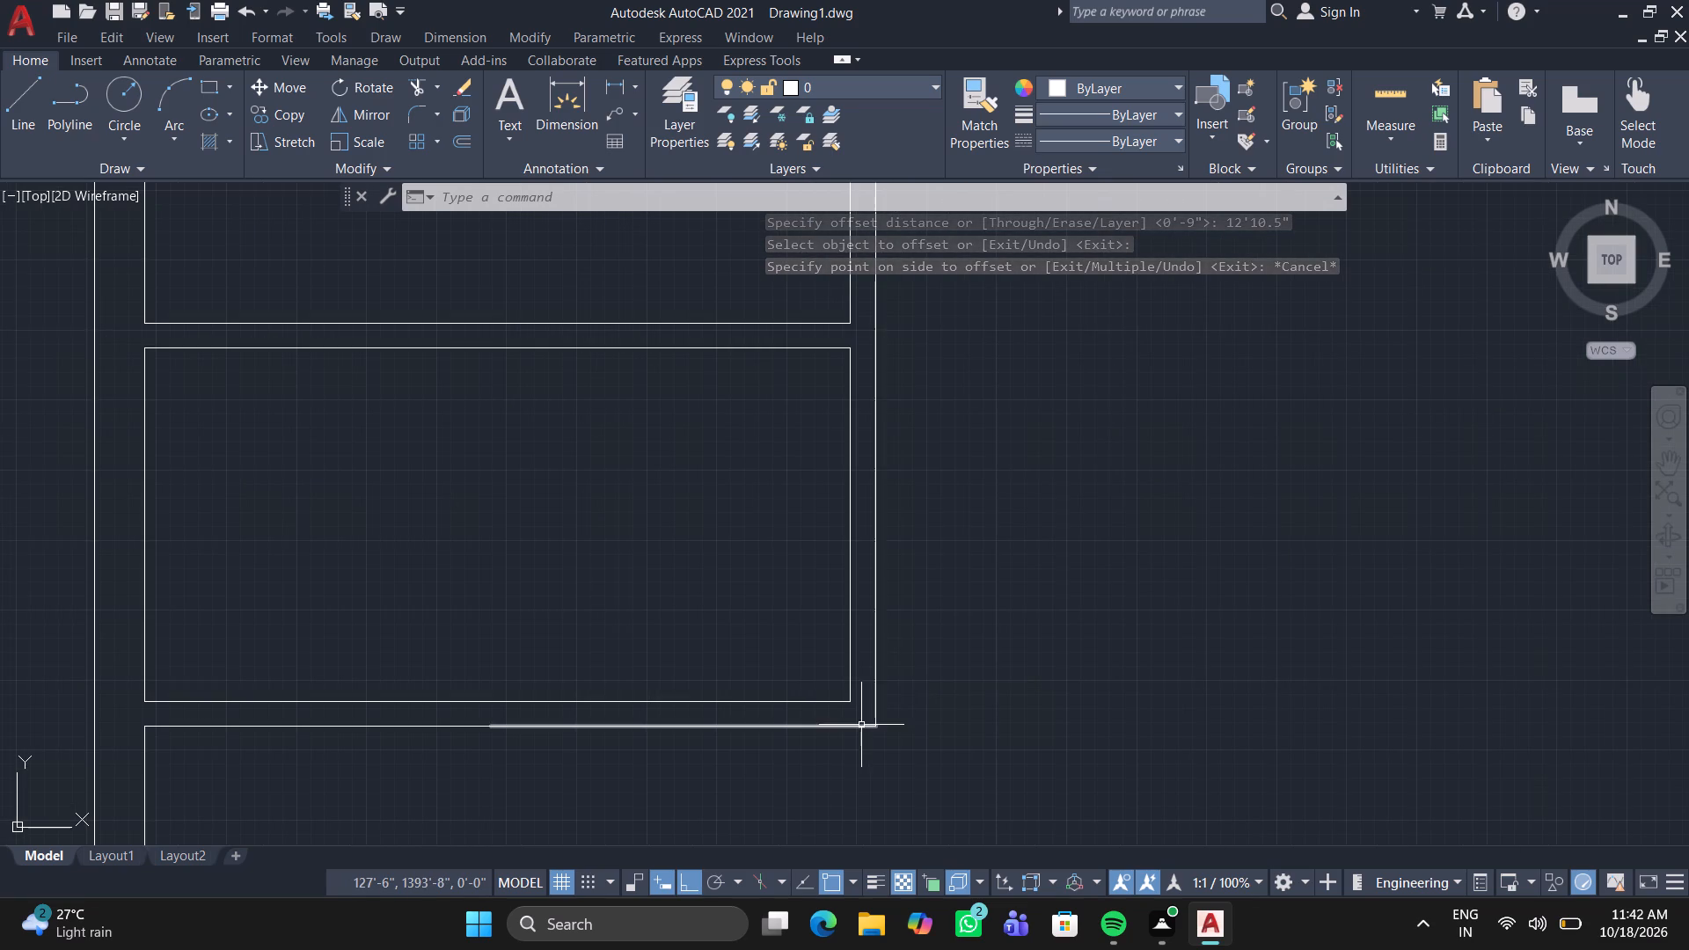
left_click(861, 726)
left_click(878, 724)
scroll(1334, 777, "down", 2)
middle_click_drag(1335, 777, 1012, 712)
left_click(1159, 685)
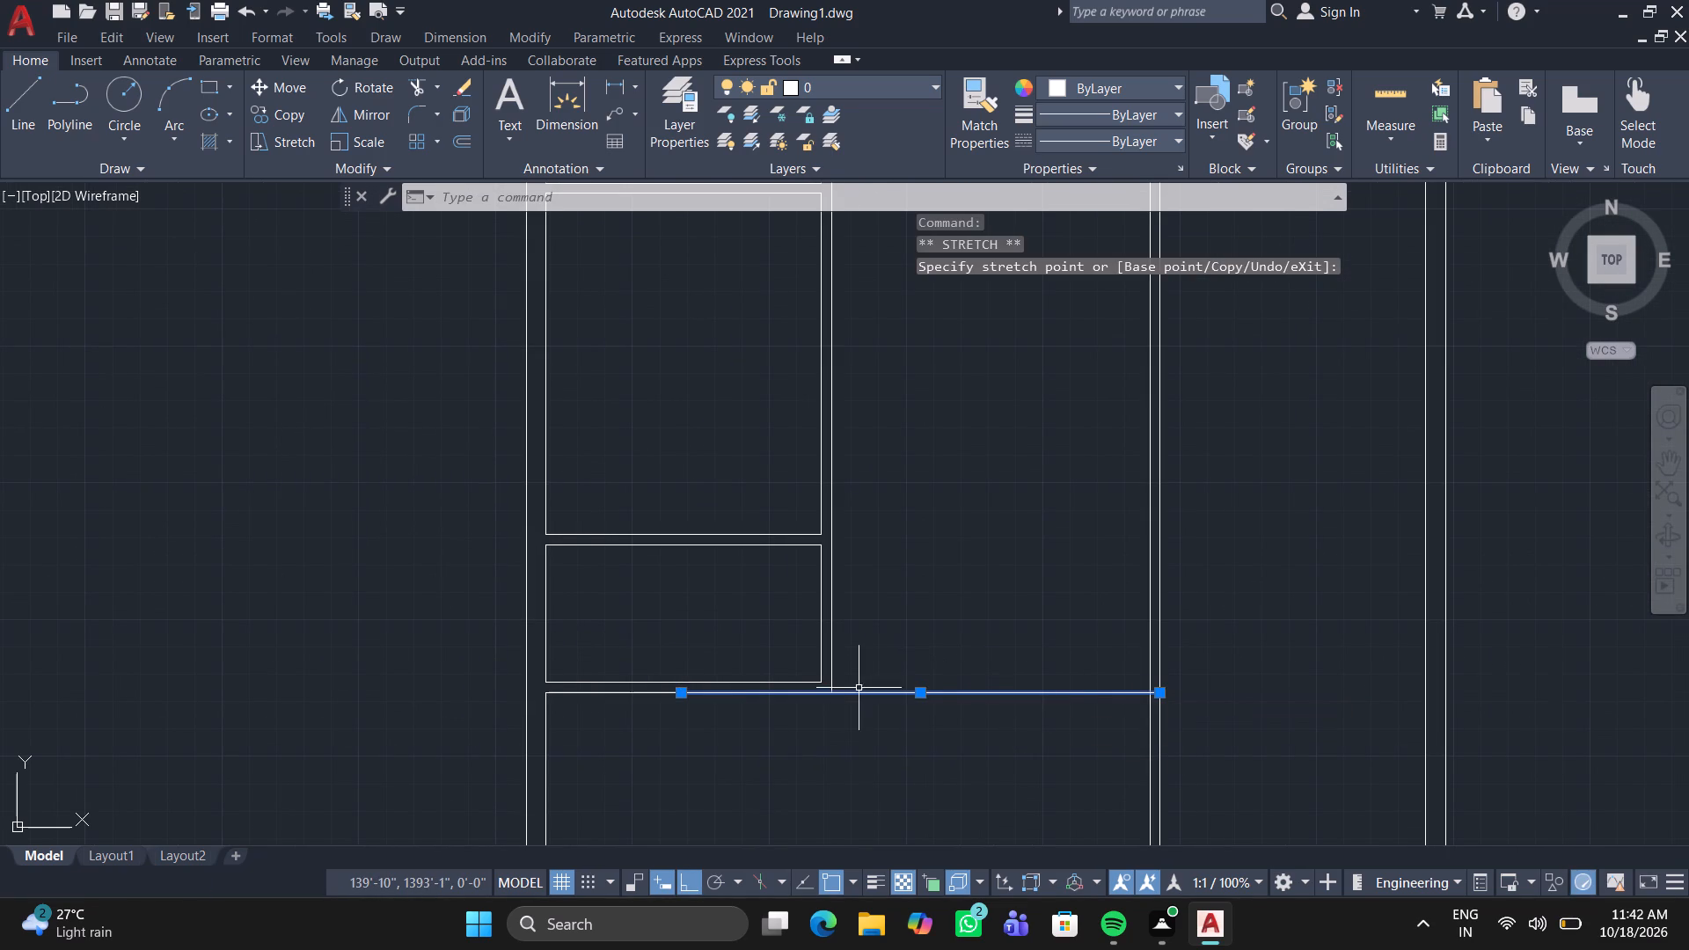
Stretch the lowest small left room's bottom line rightward to the long interior wall's right line.
left_click(784, 681)
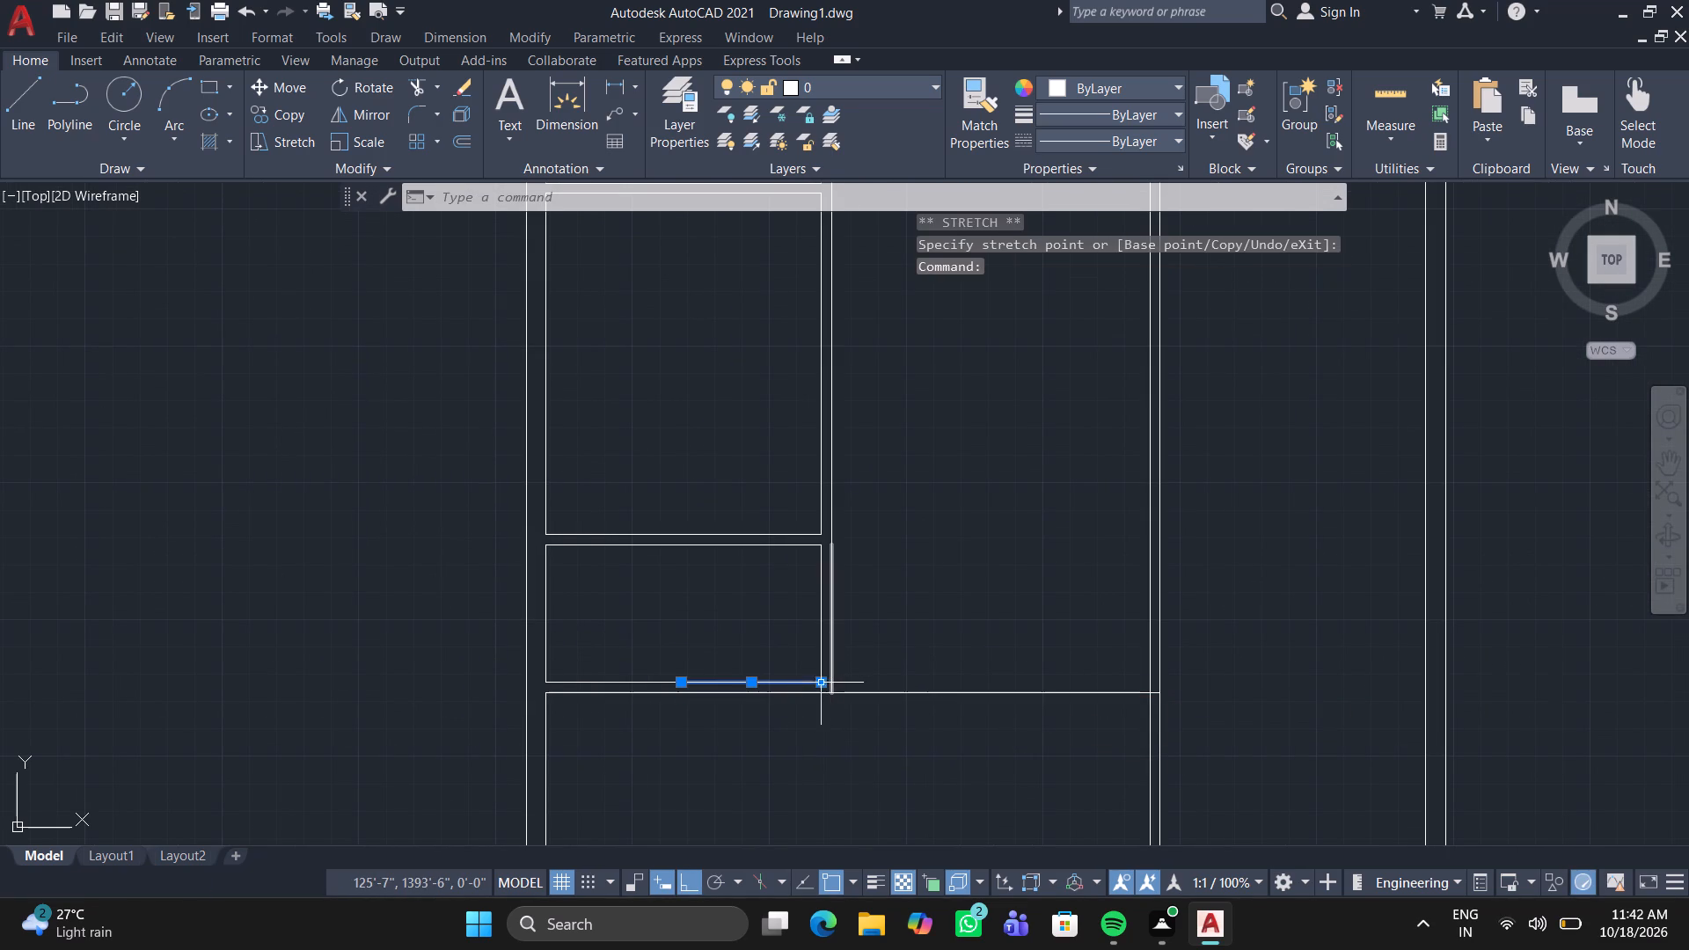
left_click(822, 681)
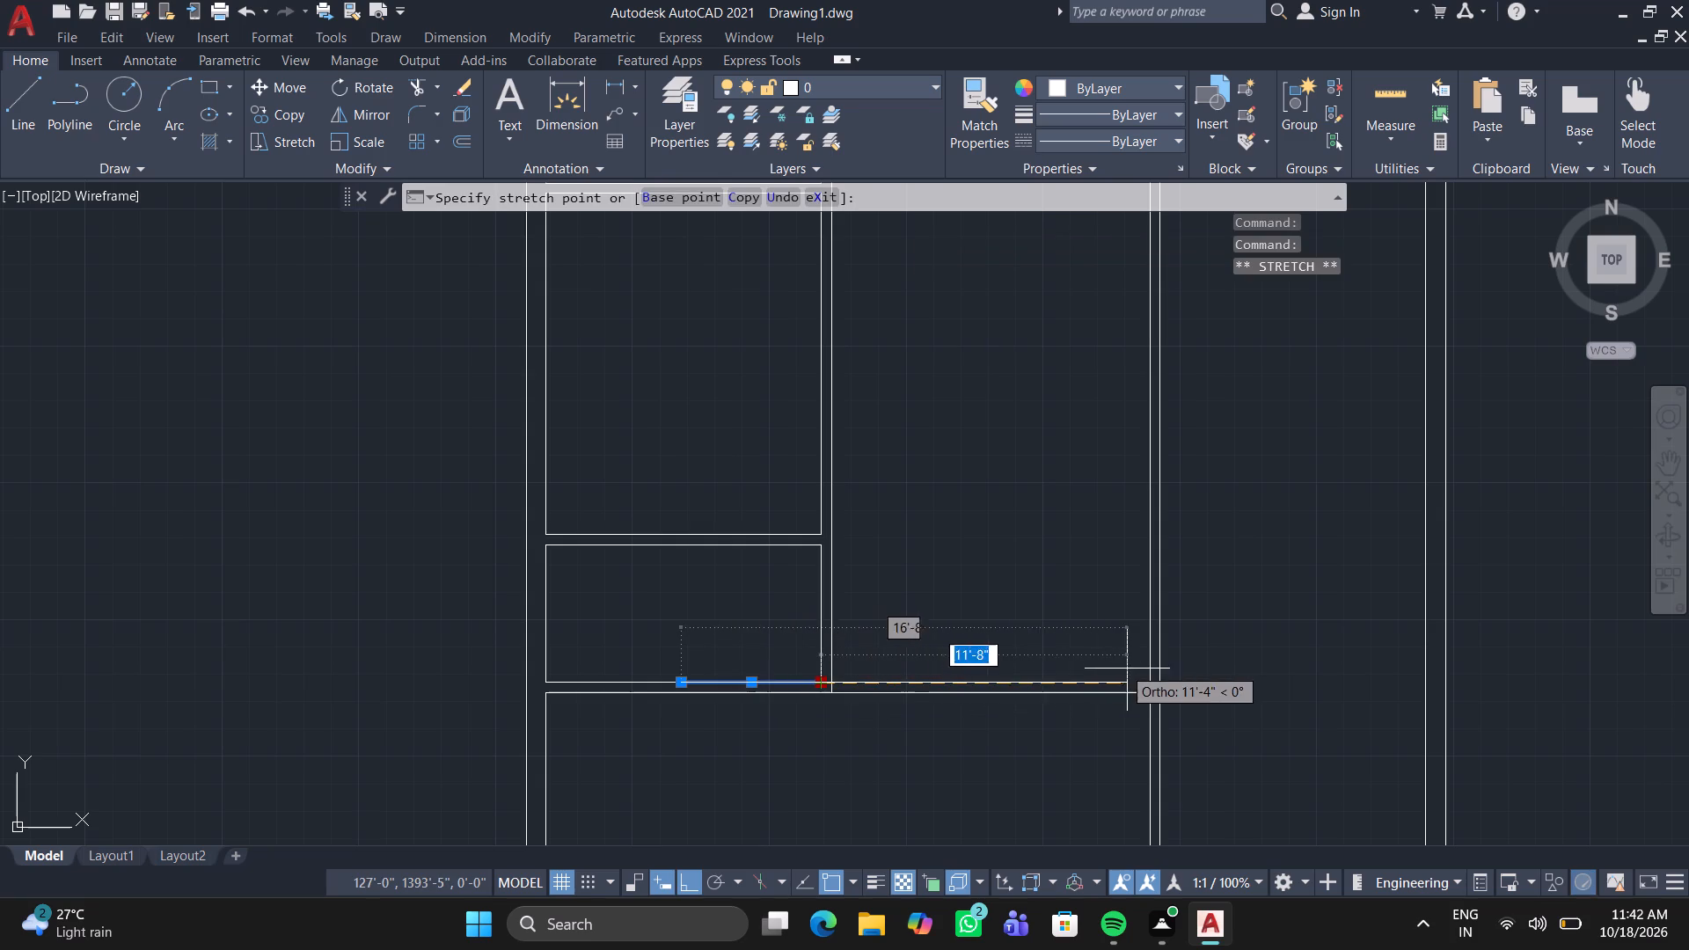
scroll(1127, 669, "up", 2)
left_click(1205, 710)
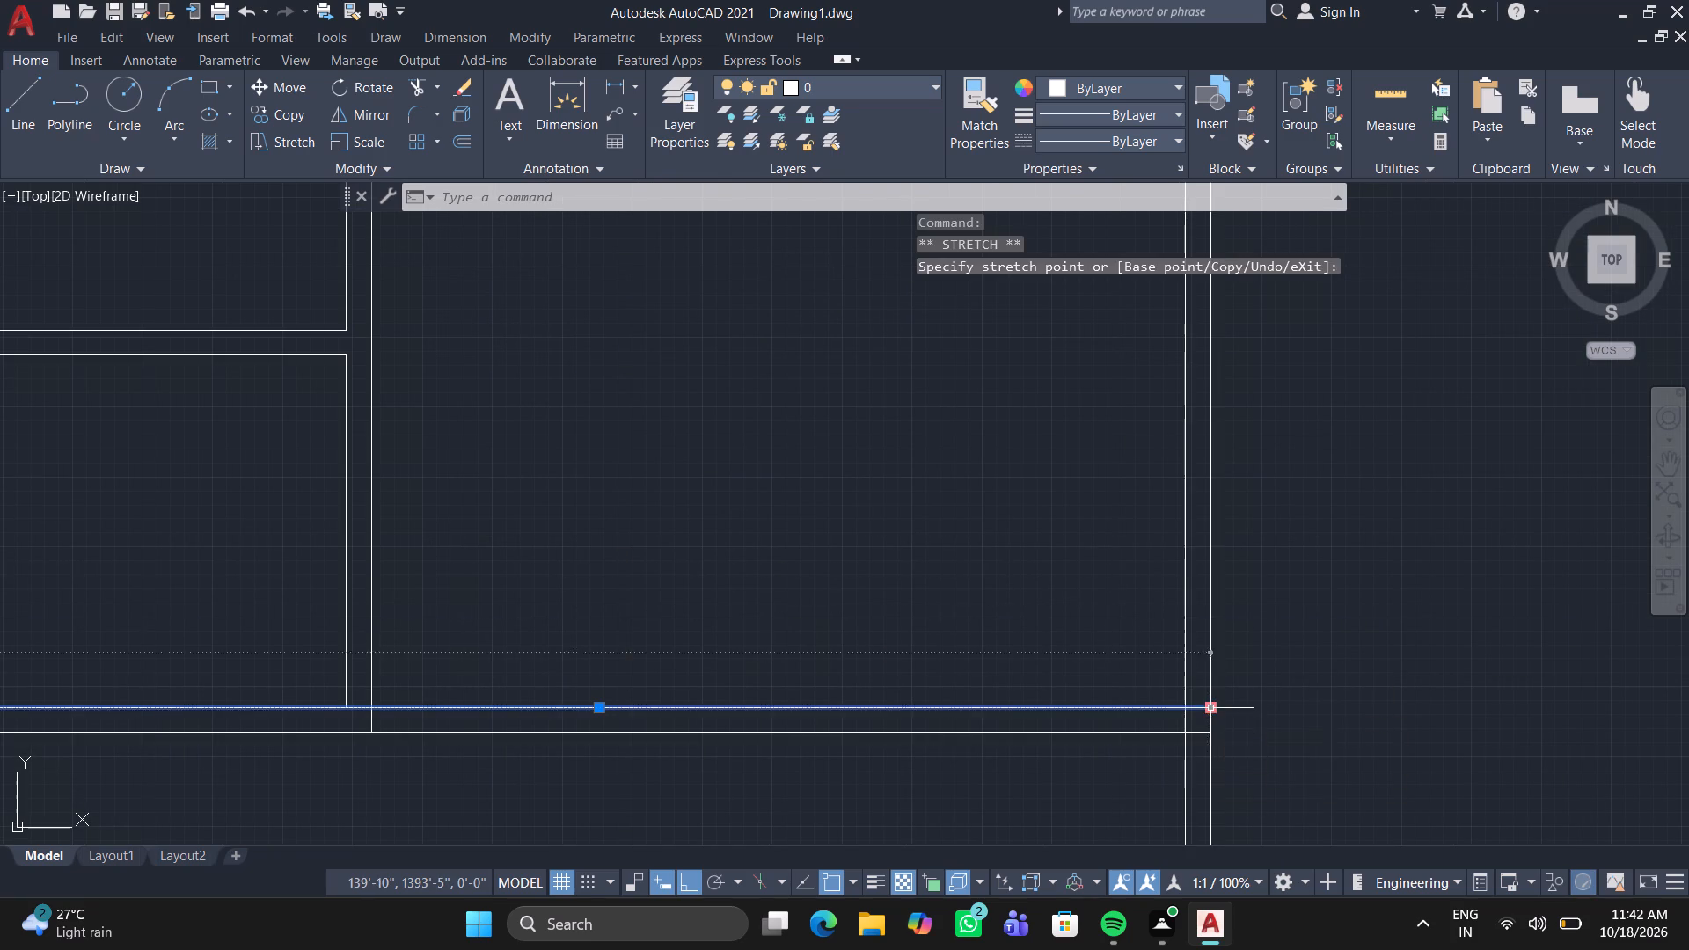
key("Escape")
key("Escape")
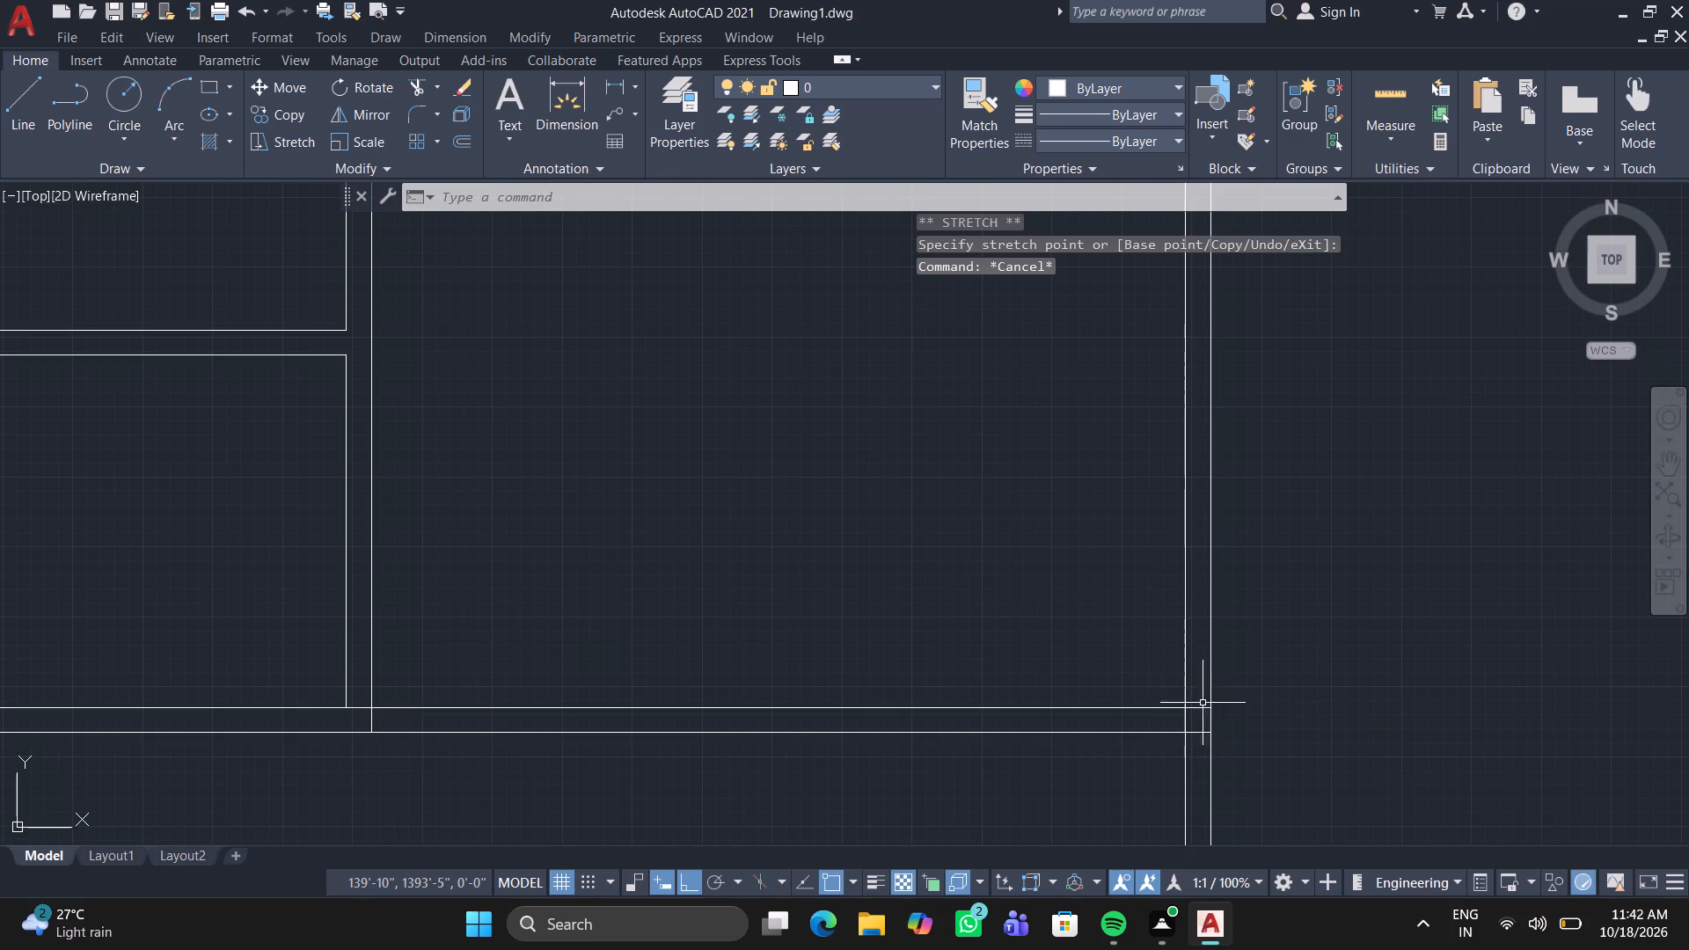
Trim both lines of the long interior wall below the new cross wall under the central room.
scroll(1142, 676, "down", 5)
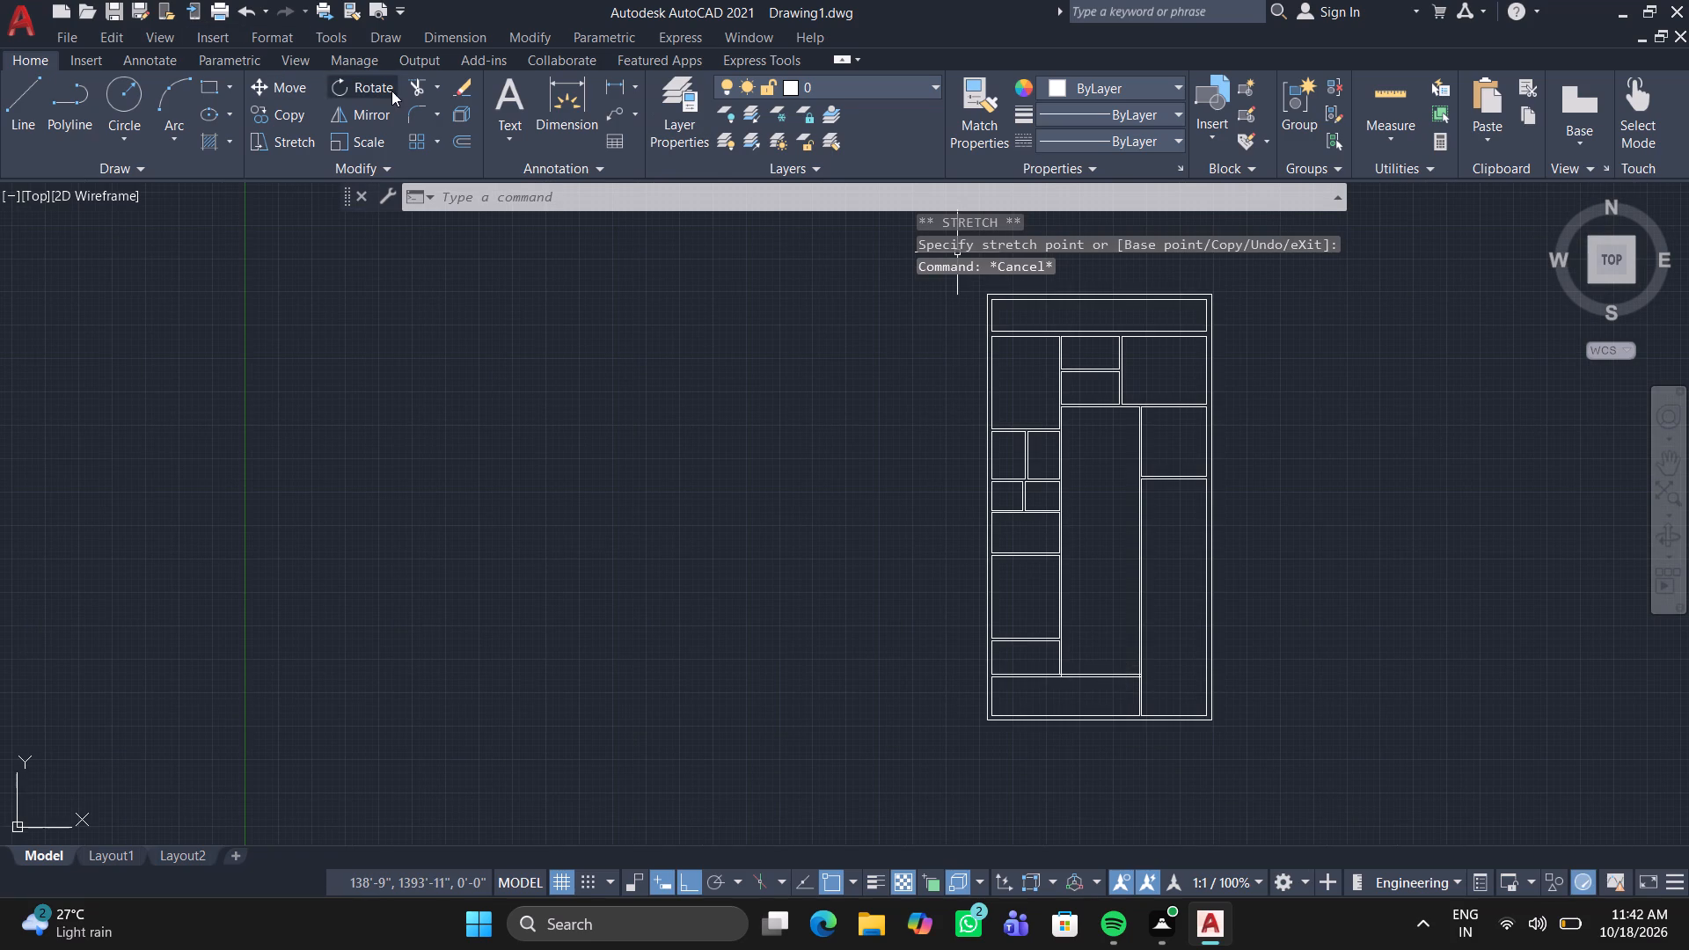
left_click(413, 85)
scroll(1146, 687, "up", 5)
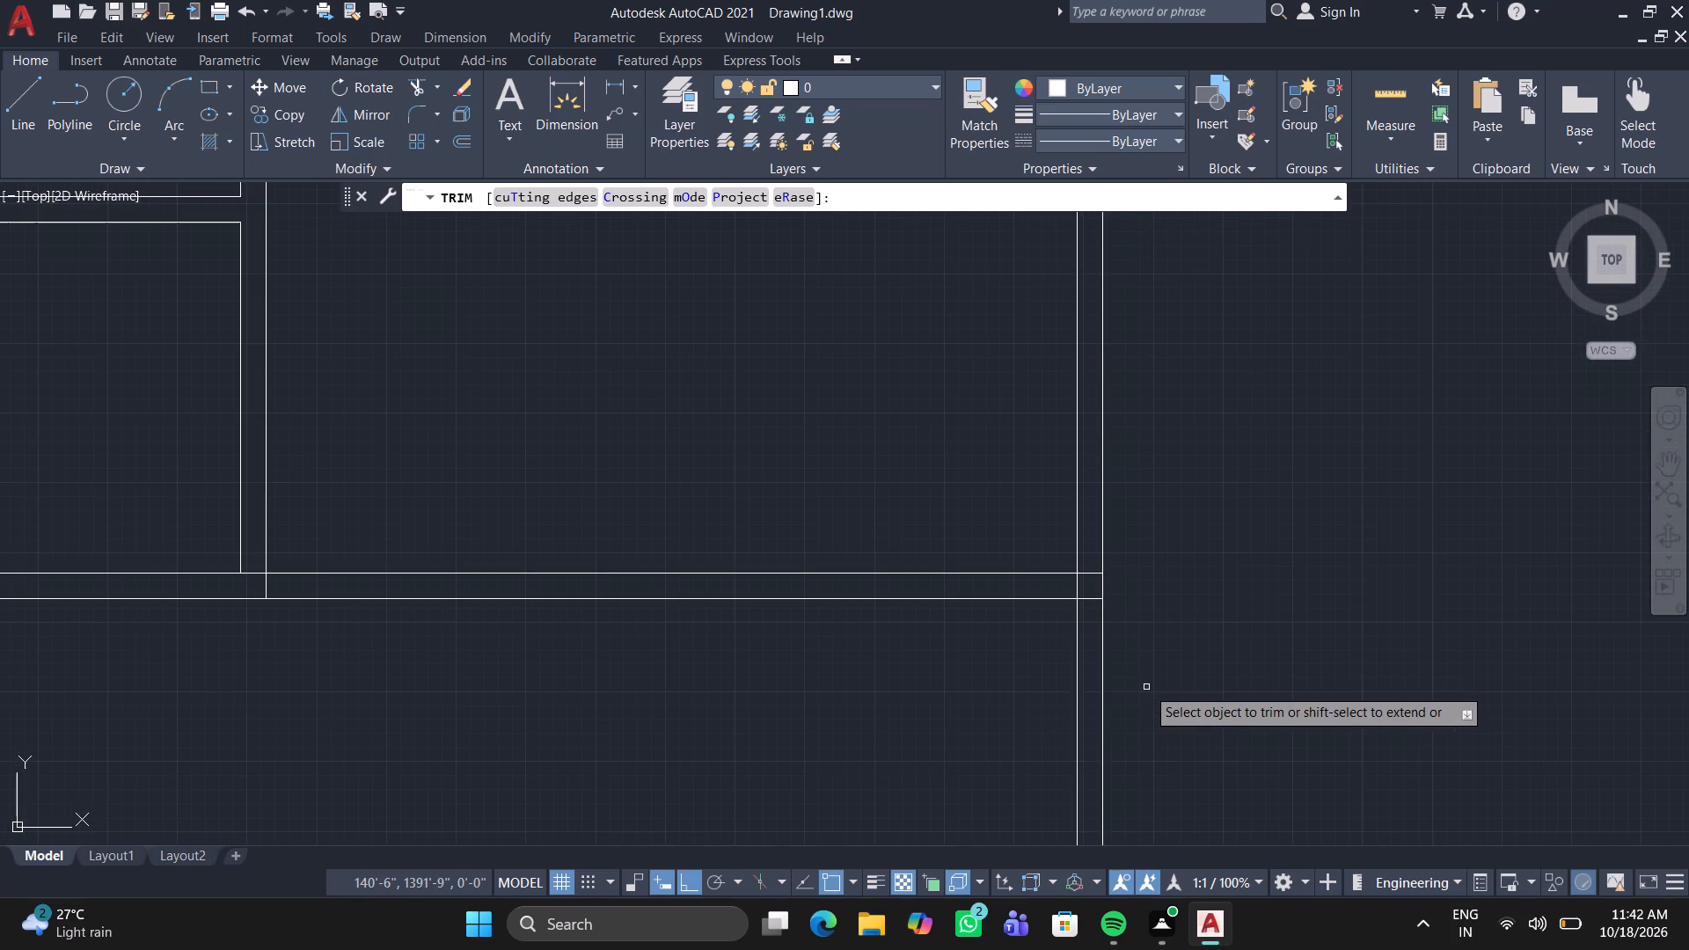
left_click_drag(1146, 687, 933, 713)
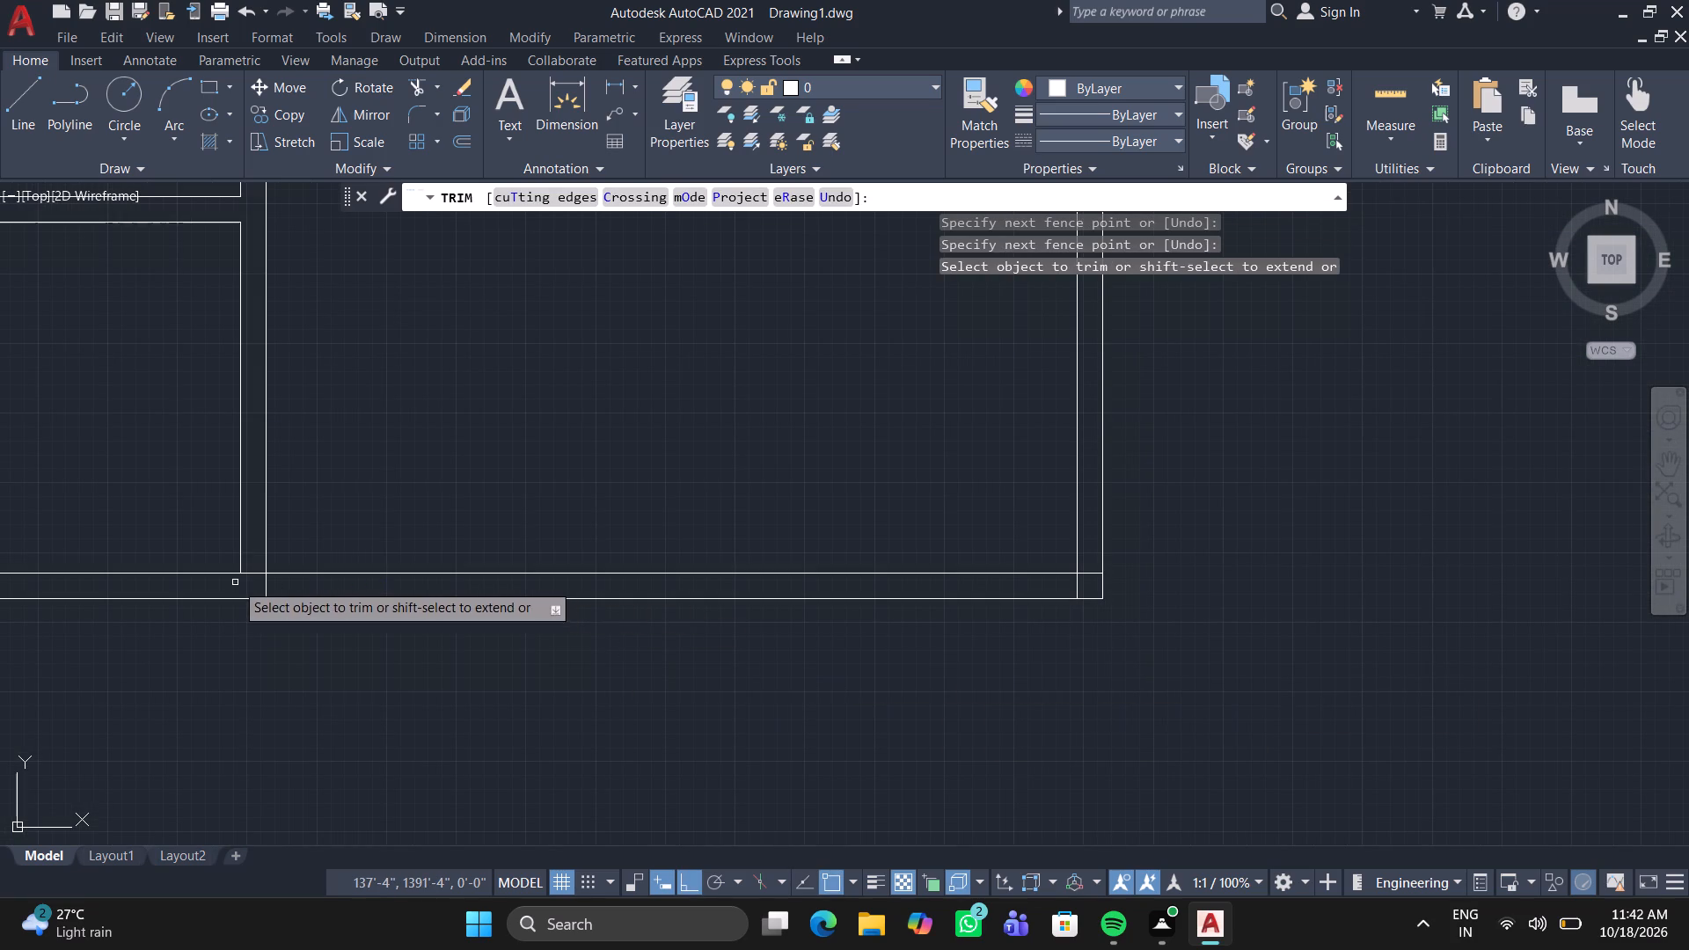
Trim the overlapping line pieces where the new cross wall meets the left rooms' wall and the long interior wall.
scroll(236, 578, "up", 5)
left_click(322, 545)
left_click(706, 713)
scroll(700, 705, "down", 6)
scroll(687, 705, "up", 1)
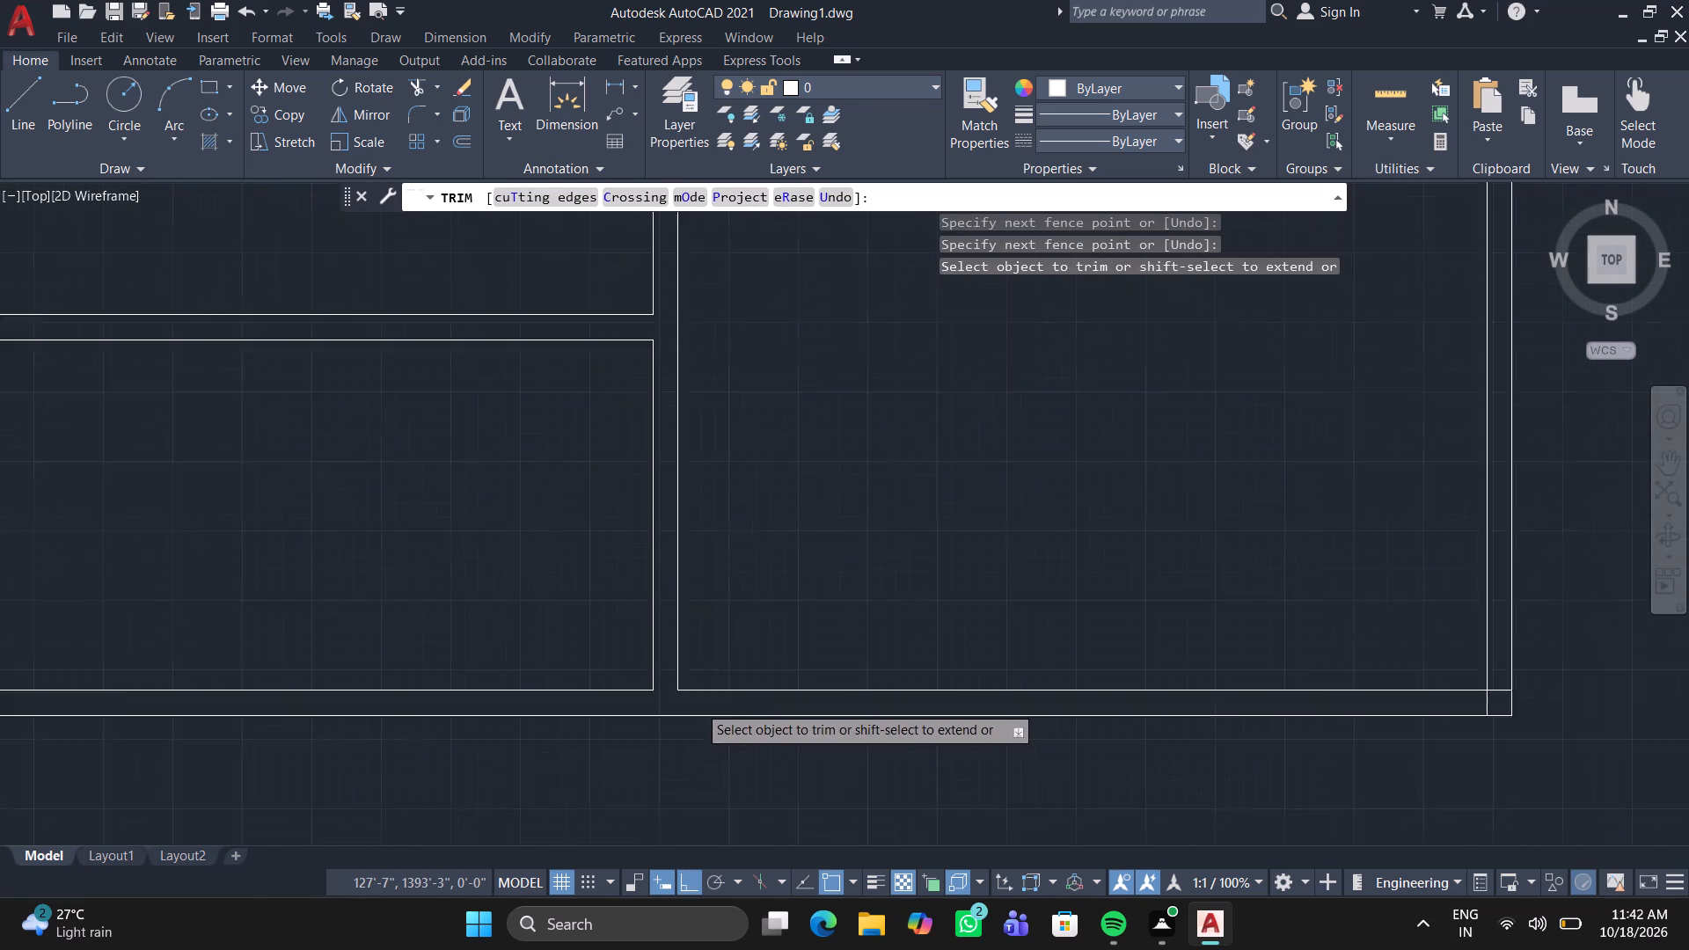
scroll(742, 720, "down", 4)
scroll(932, 711, "up", 6)
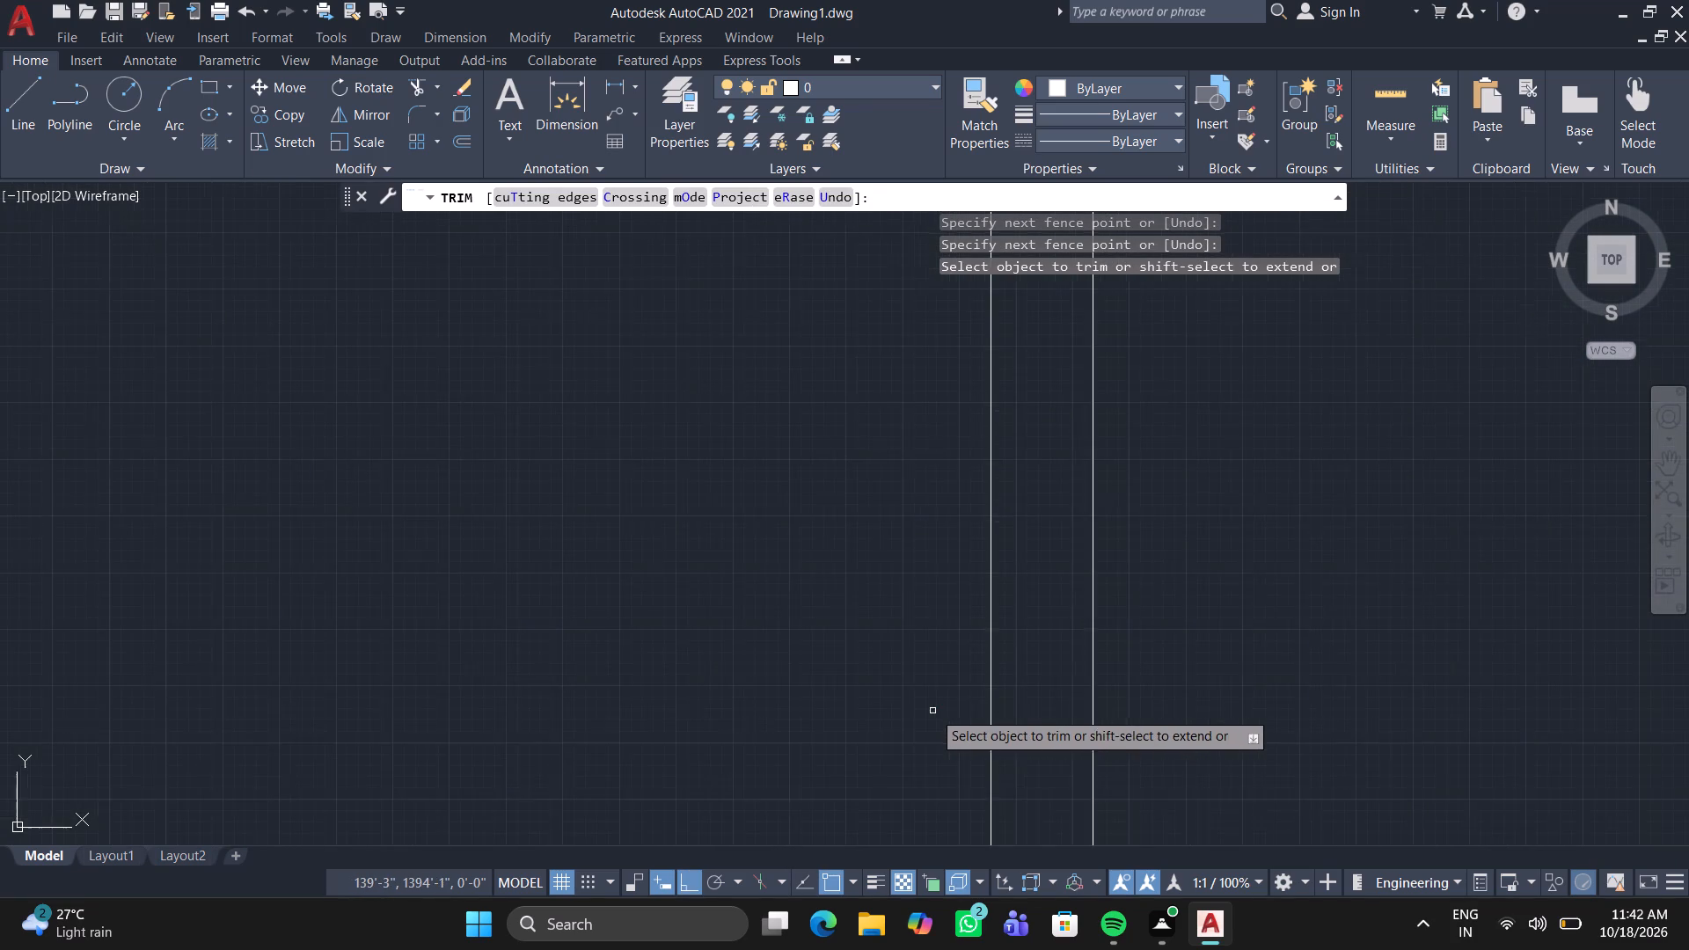
scroll(1011, 805, "down", 2)
middle_click_drag(1012, 797, 1035, 629)
scroll(1041, 676, "up", 4)
left_click_drag(1064, 620, 1045, 670)
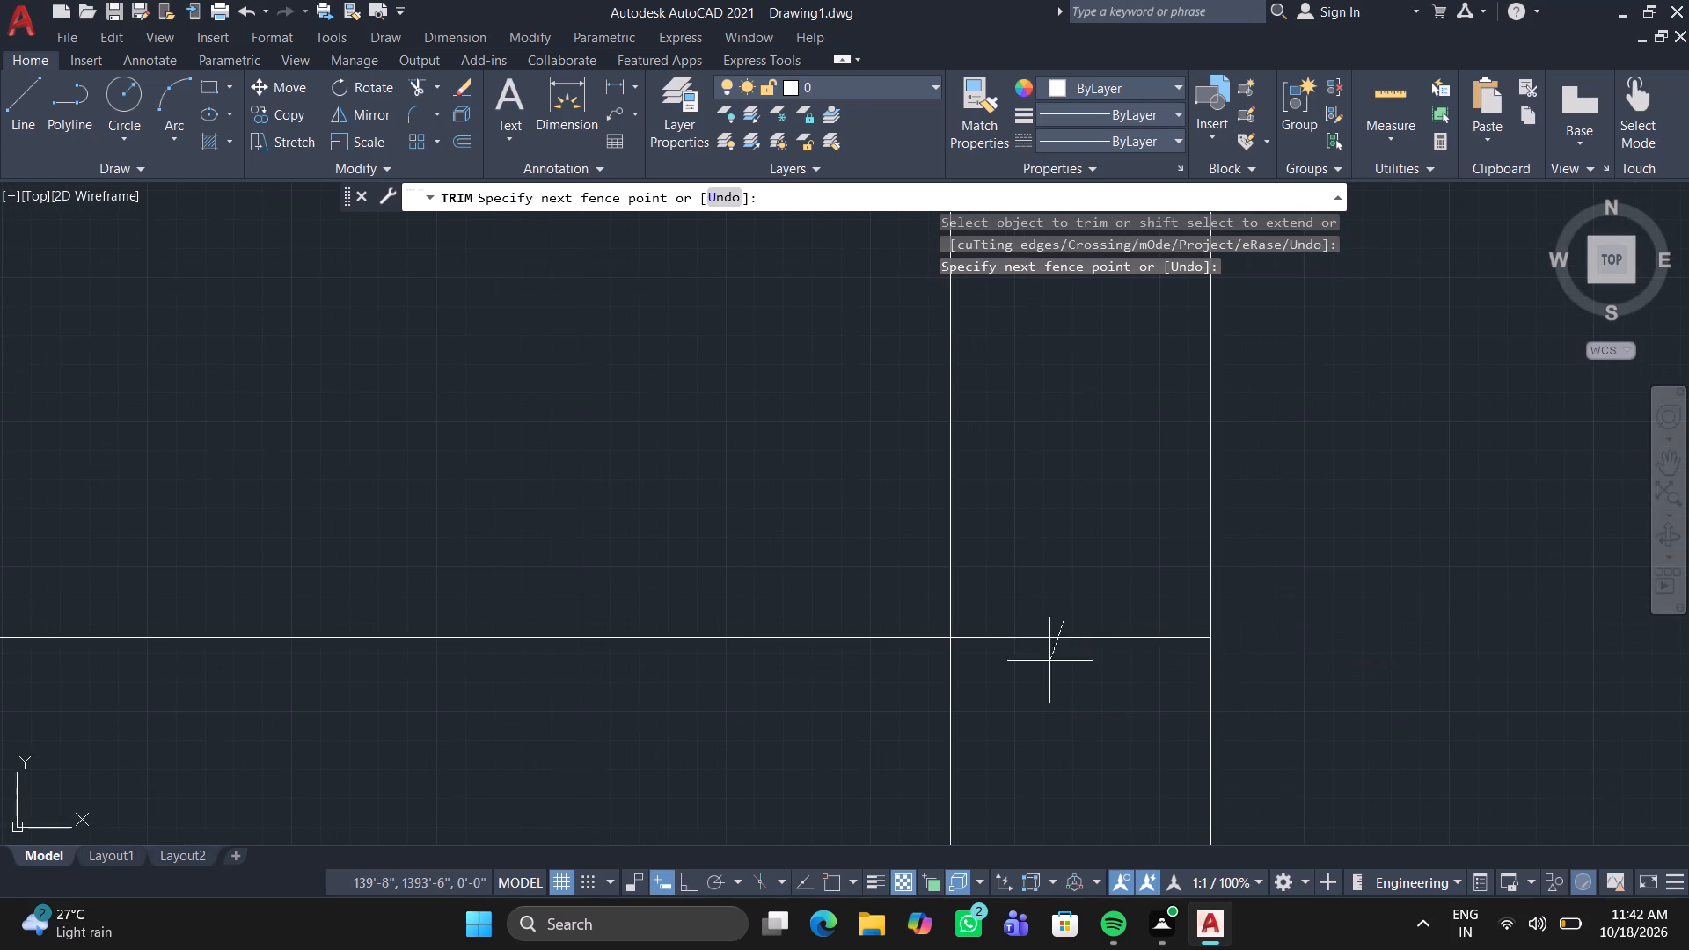
left_click_drag(1045, 670, 868, 773)
key("space")
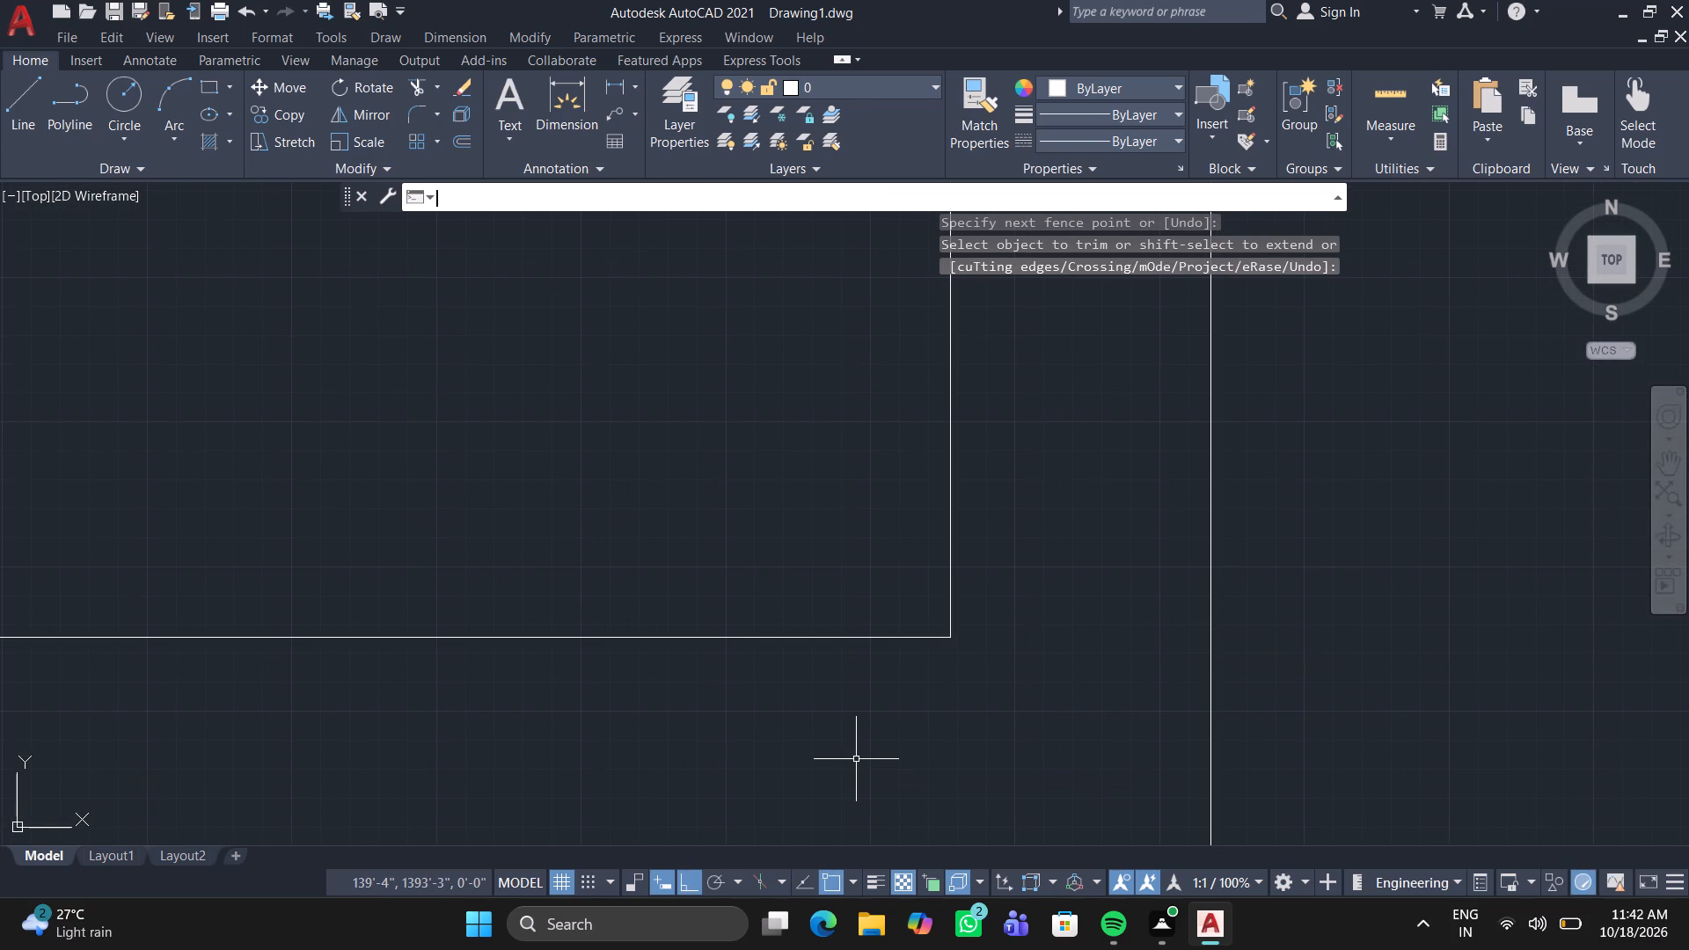
Offset the central room's bottom line upward by 14'.
scroll(691, 757, "down", 5)
scroll(576, 760, "down", 3)
middle_click_drag(531, 764, 943, 761)
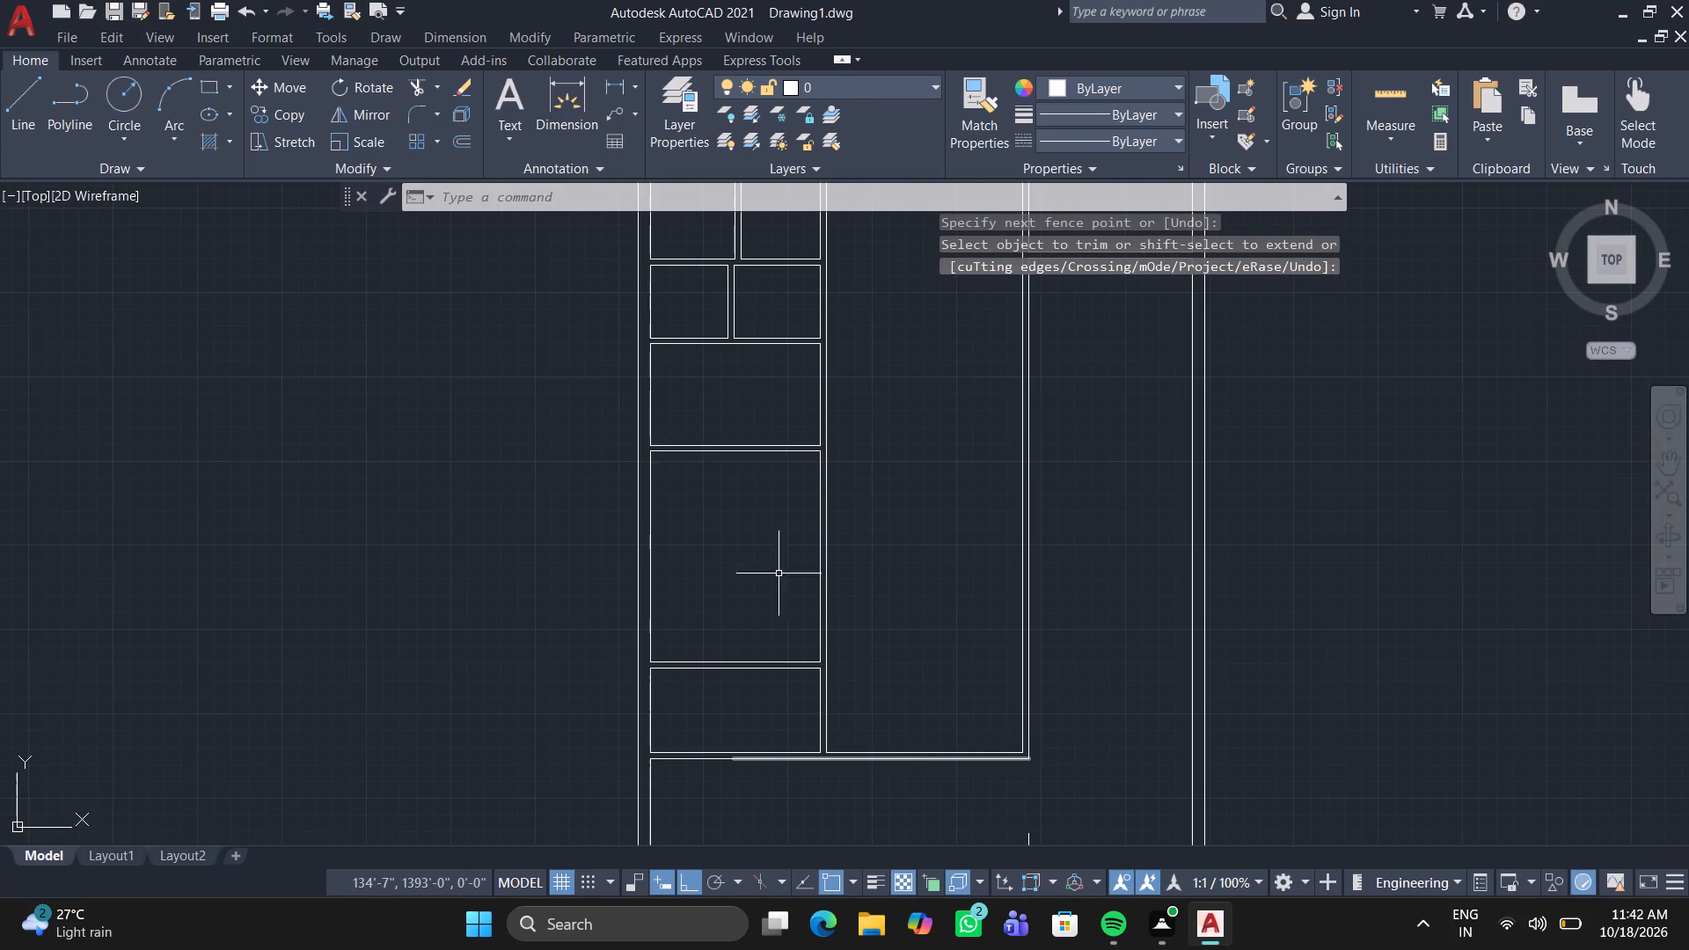
left_click(462, 134)
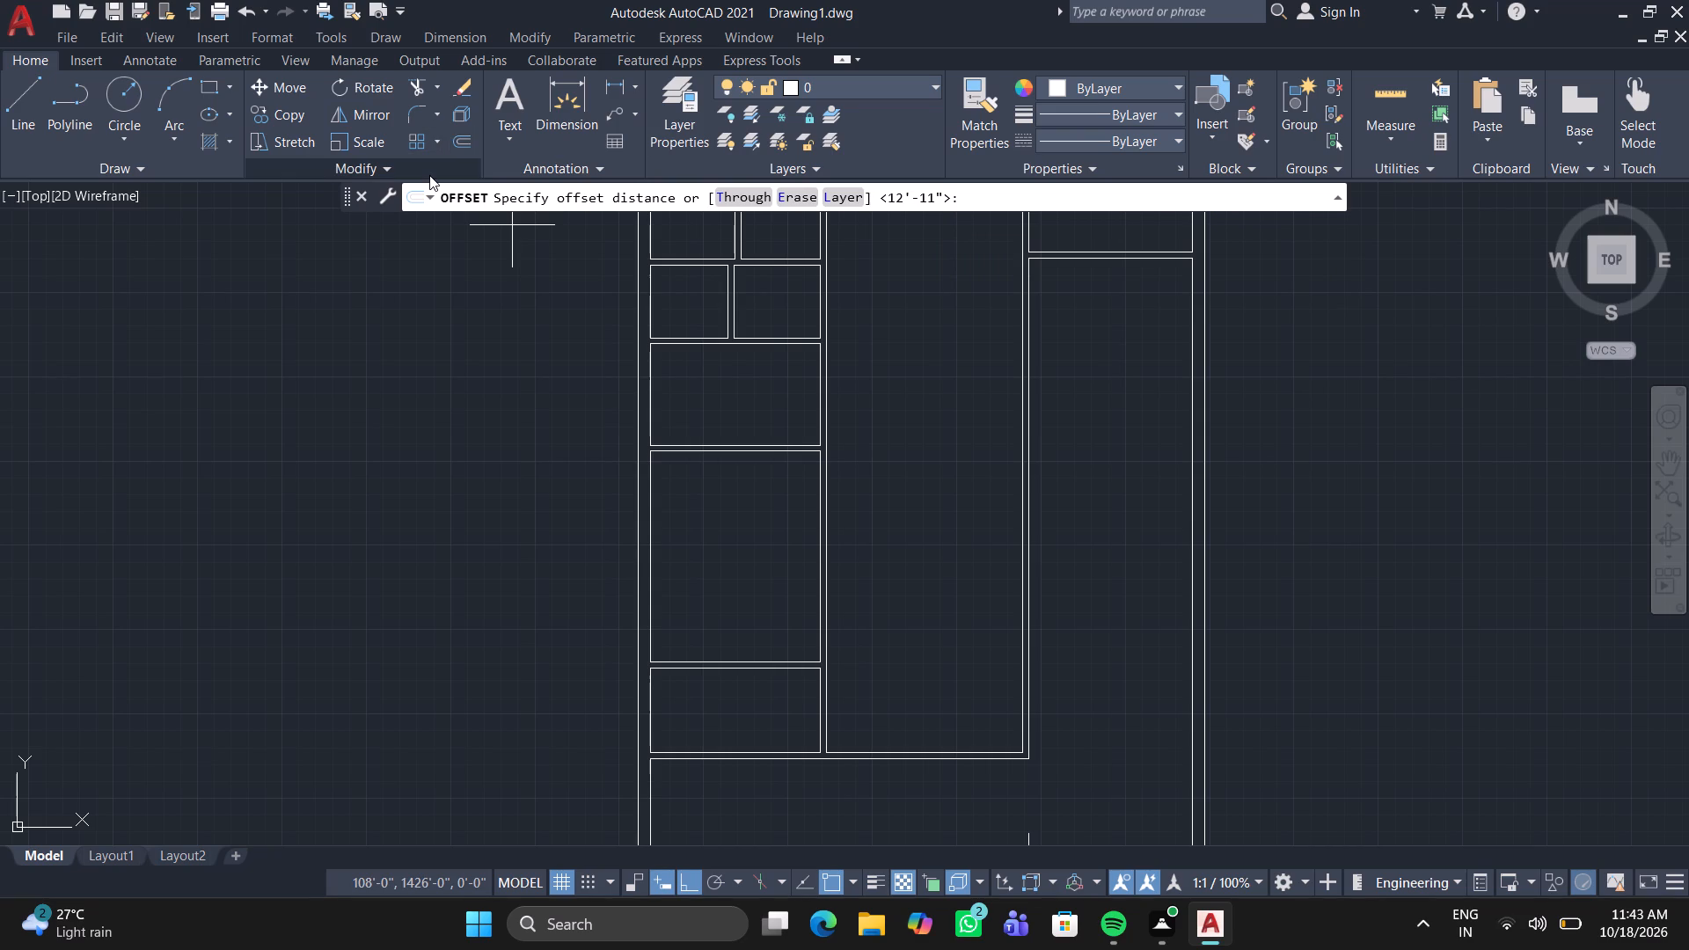
type("14'")
key("Return")
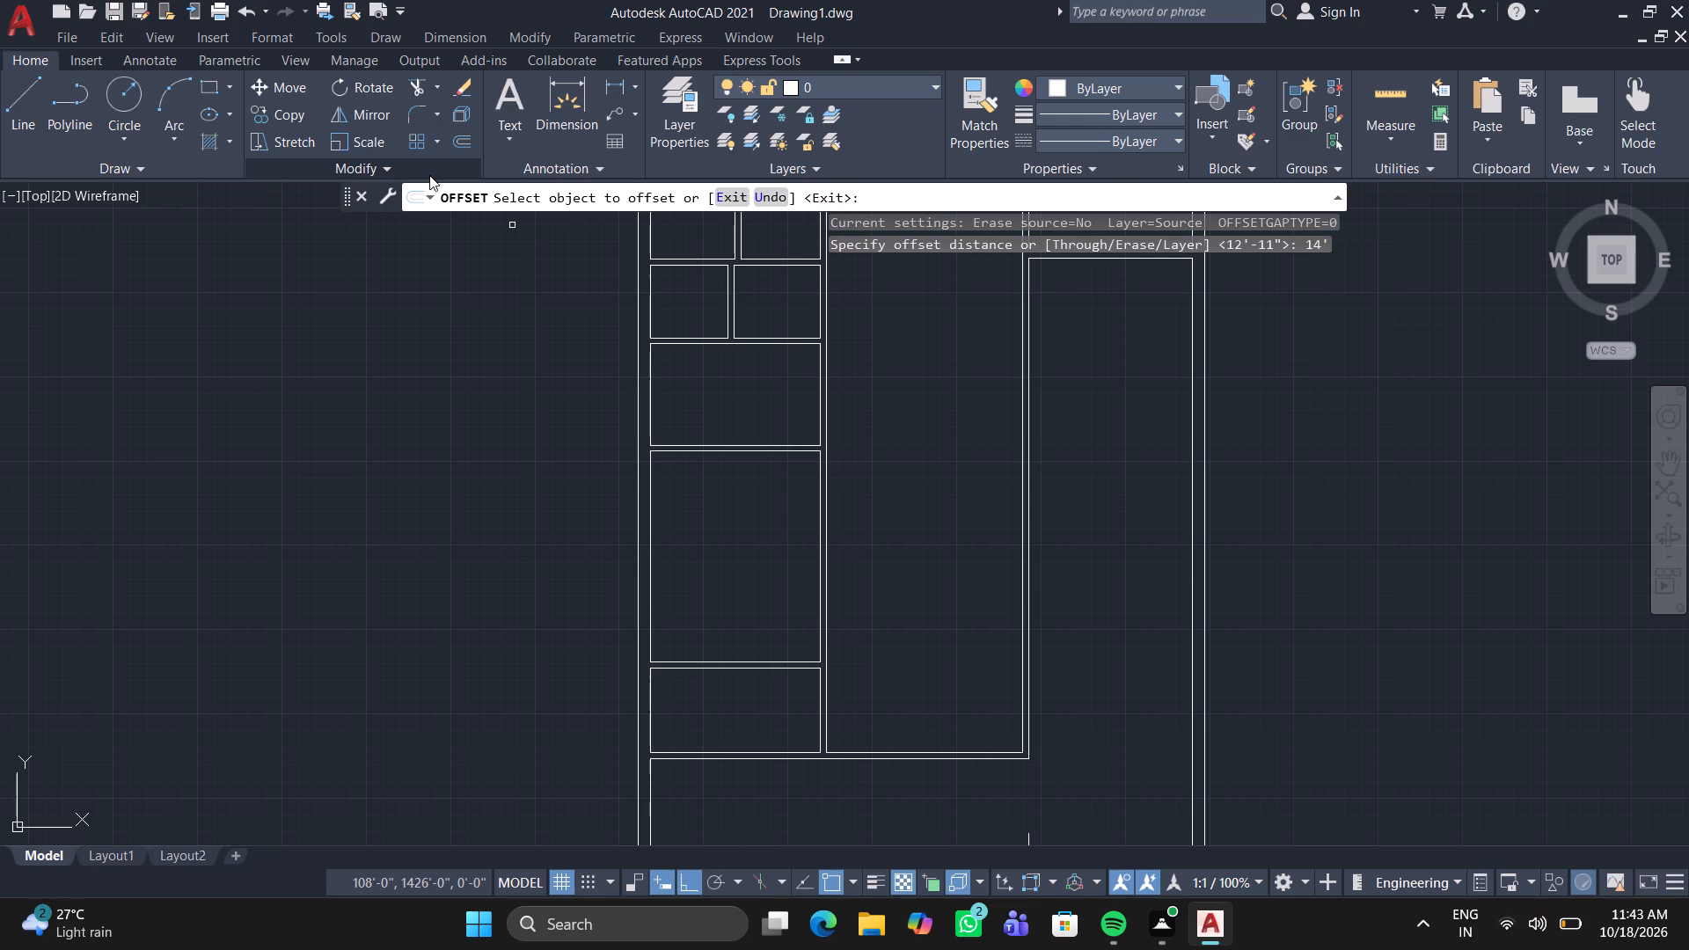
scroll(877, 748, "up", 3)
left_click(874, 772)
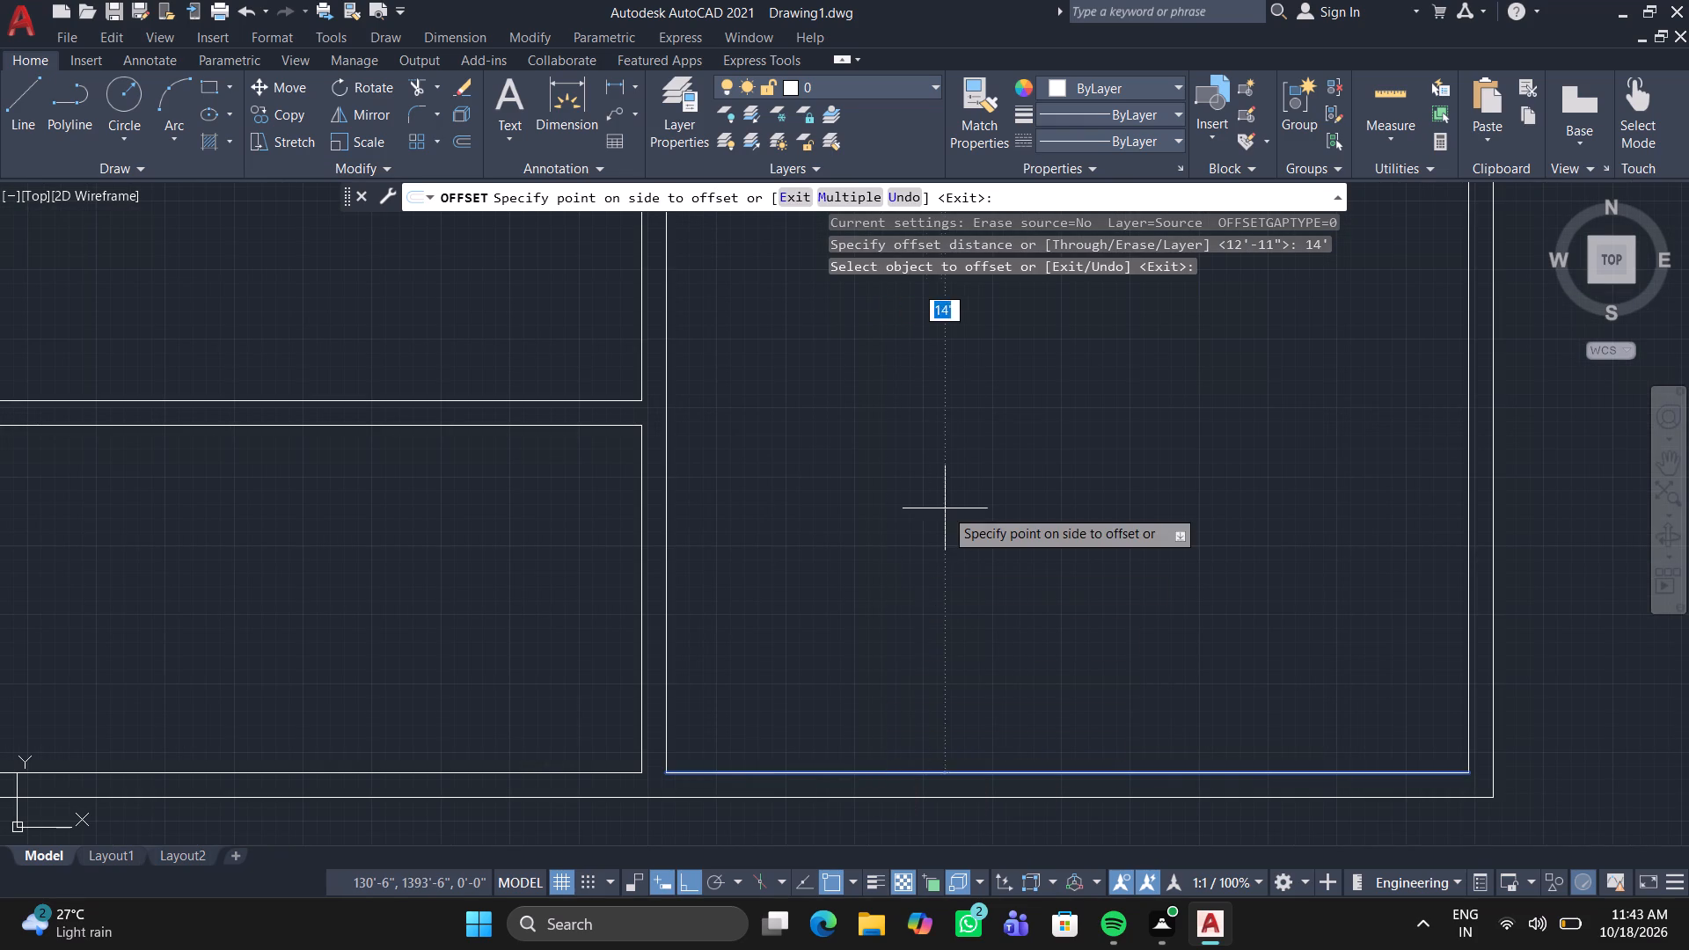
scroll(945, 508, "down", 3)
left_click(970, 490)
middle_click_drag(1000, 420, 972, 521)
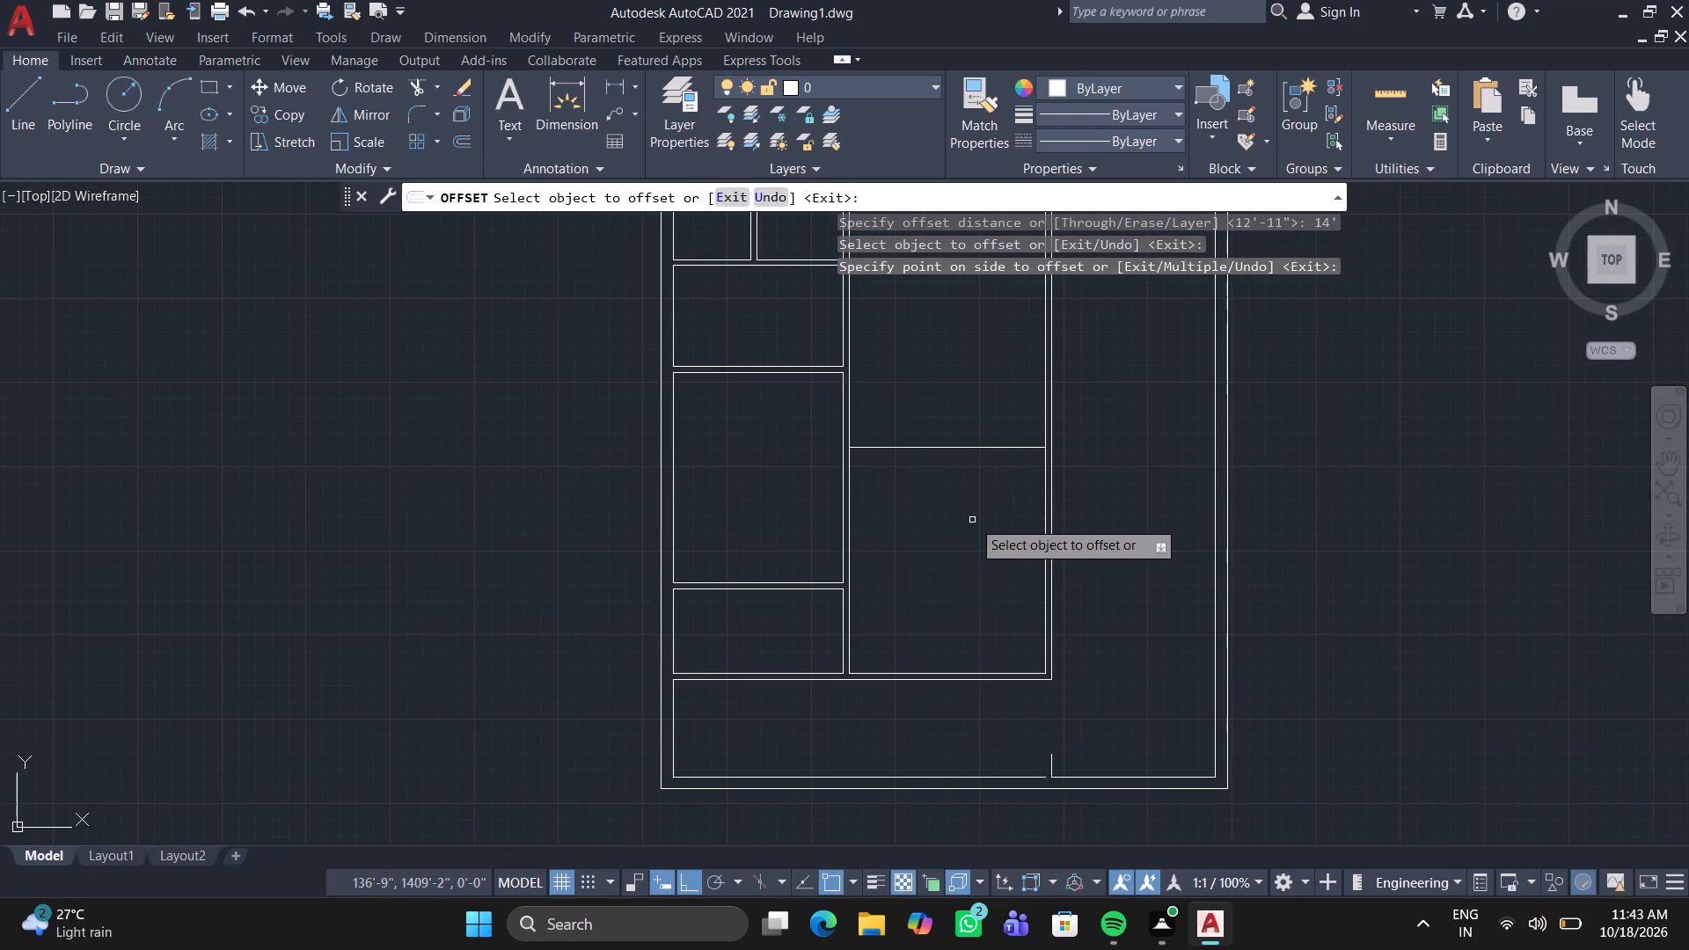
key("space")
Offset the new horizontal line across the central room upward by 4.5" to form a partition wall.
key("space")
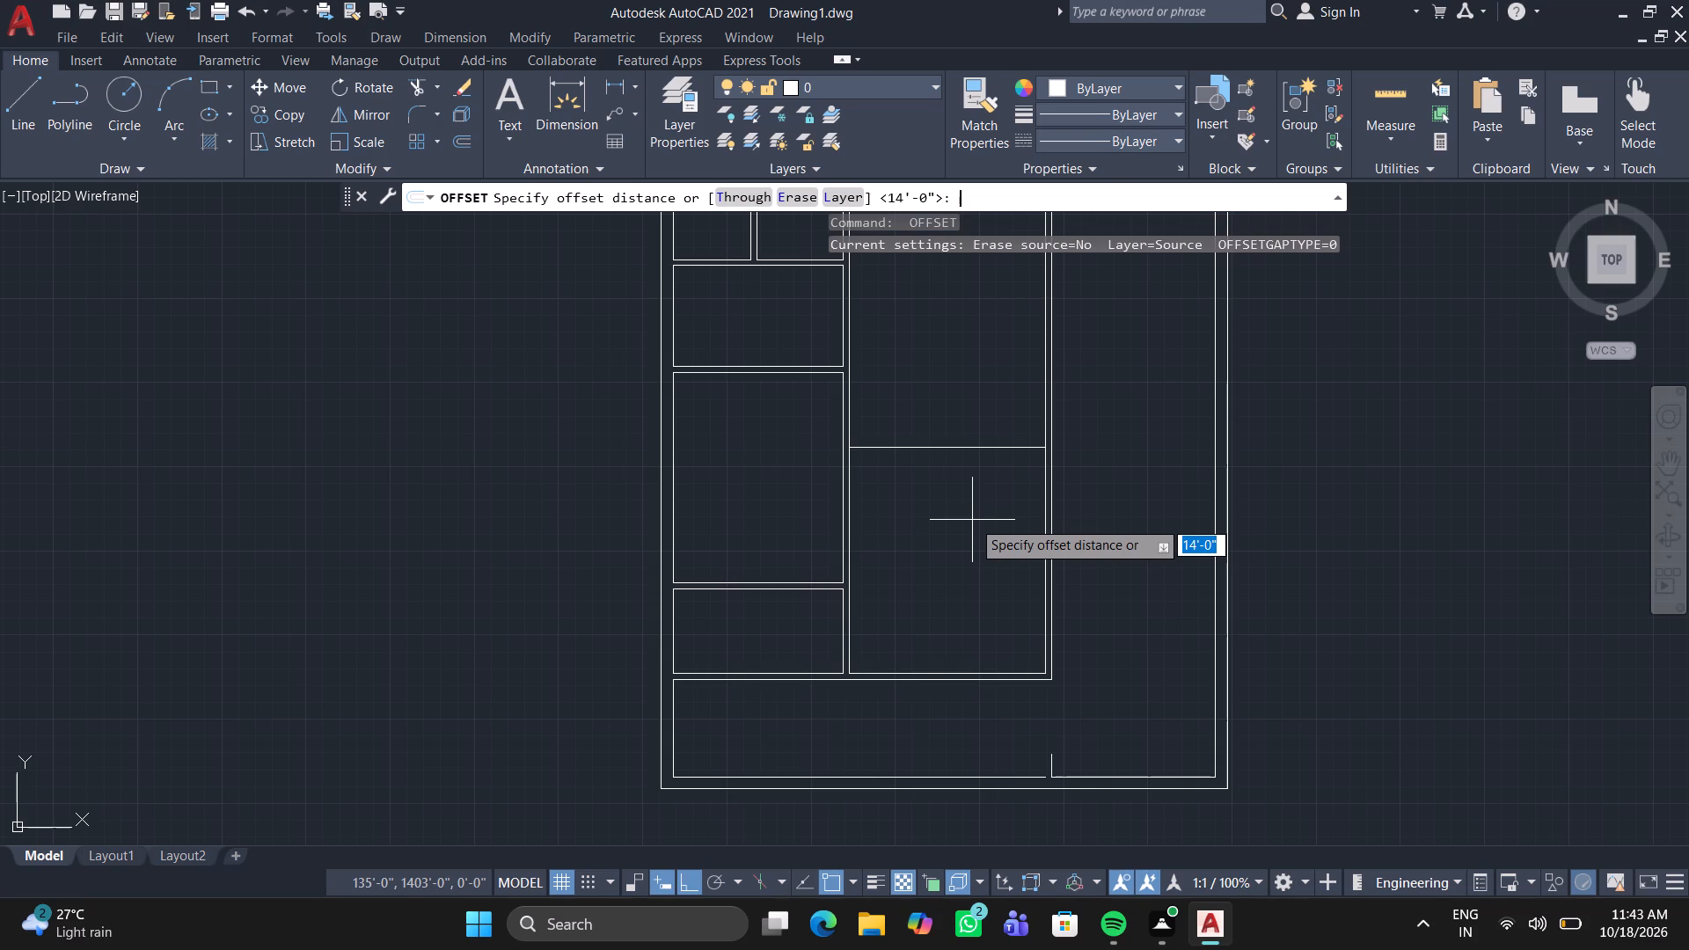
type("4.5\"")
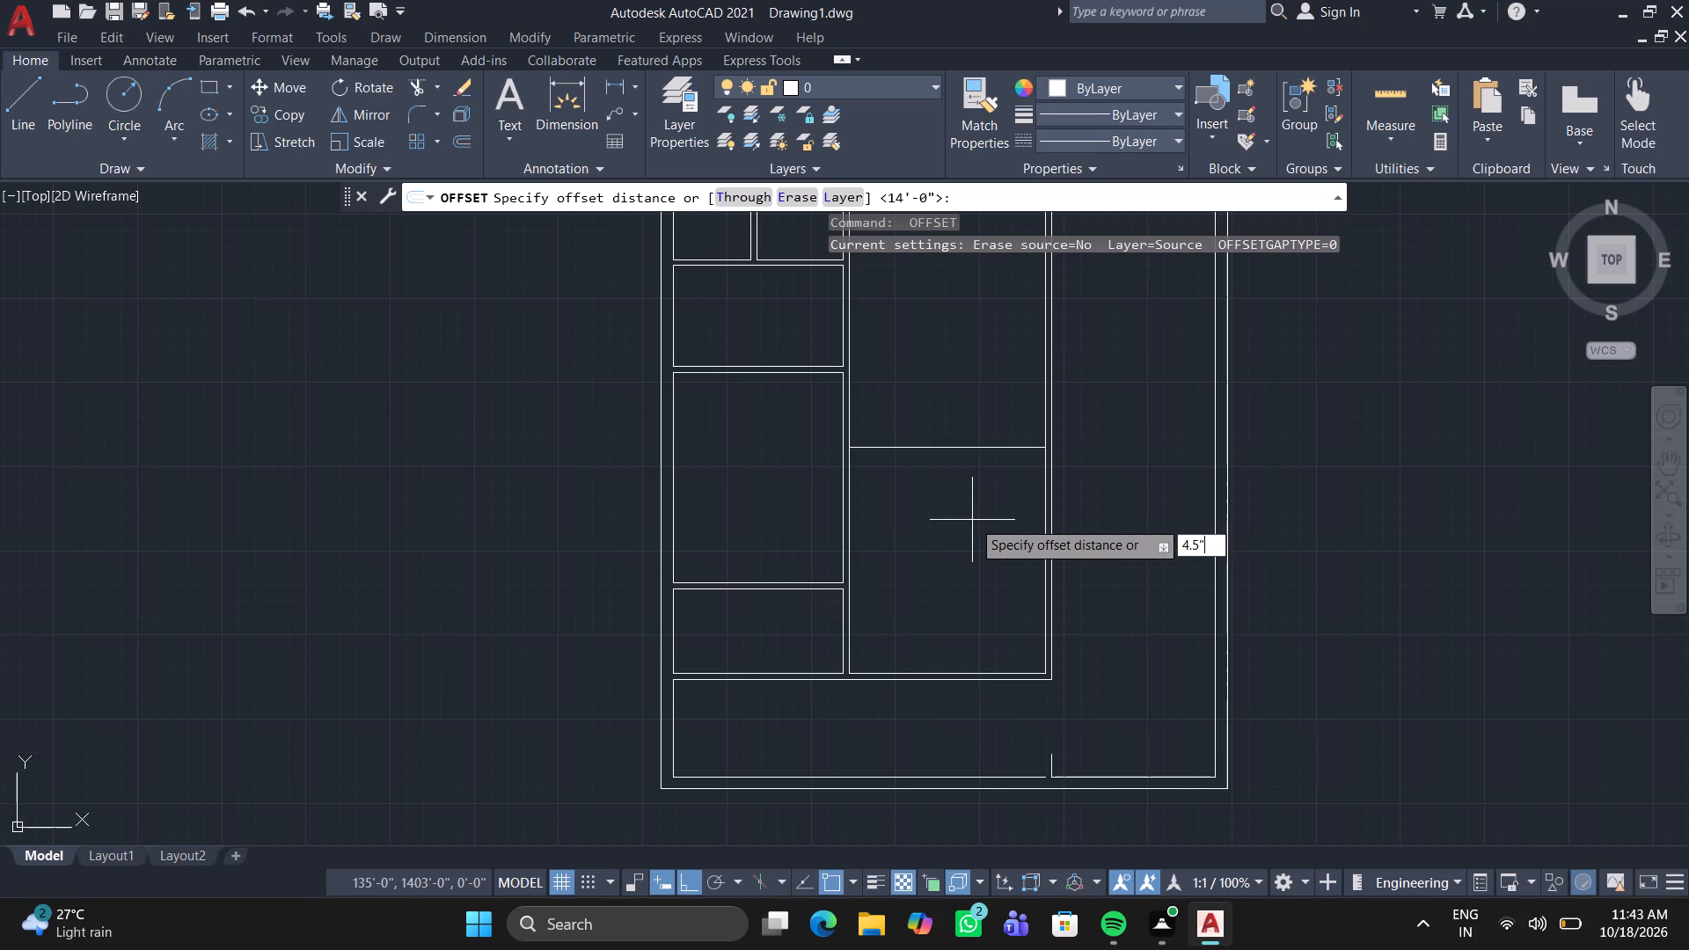
key("Return")
left_click(902, 449)
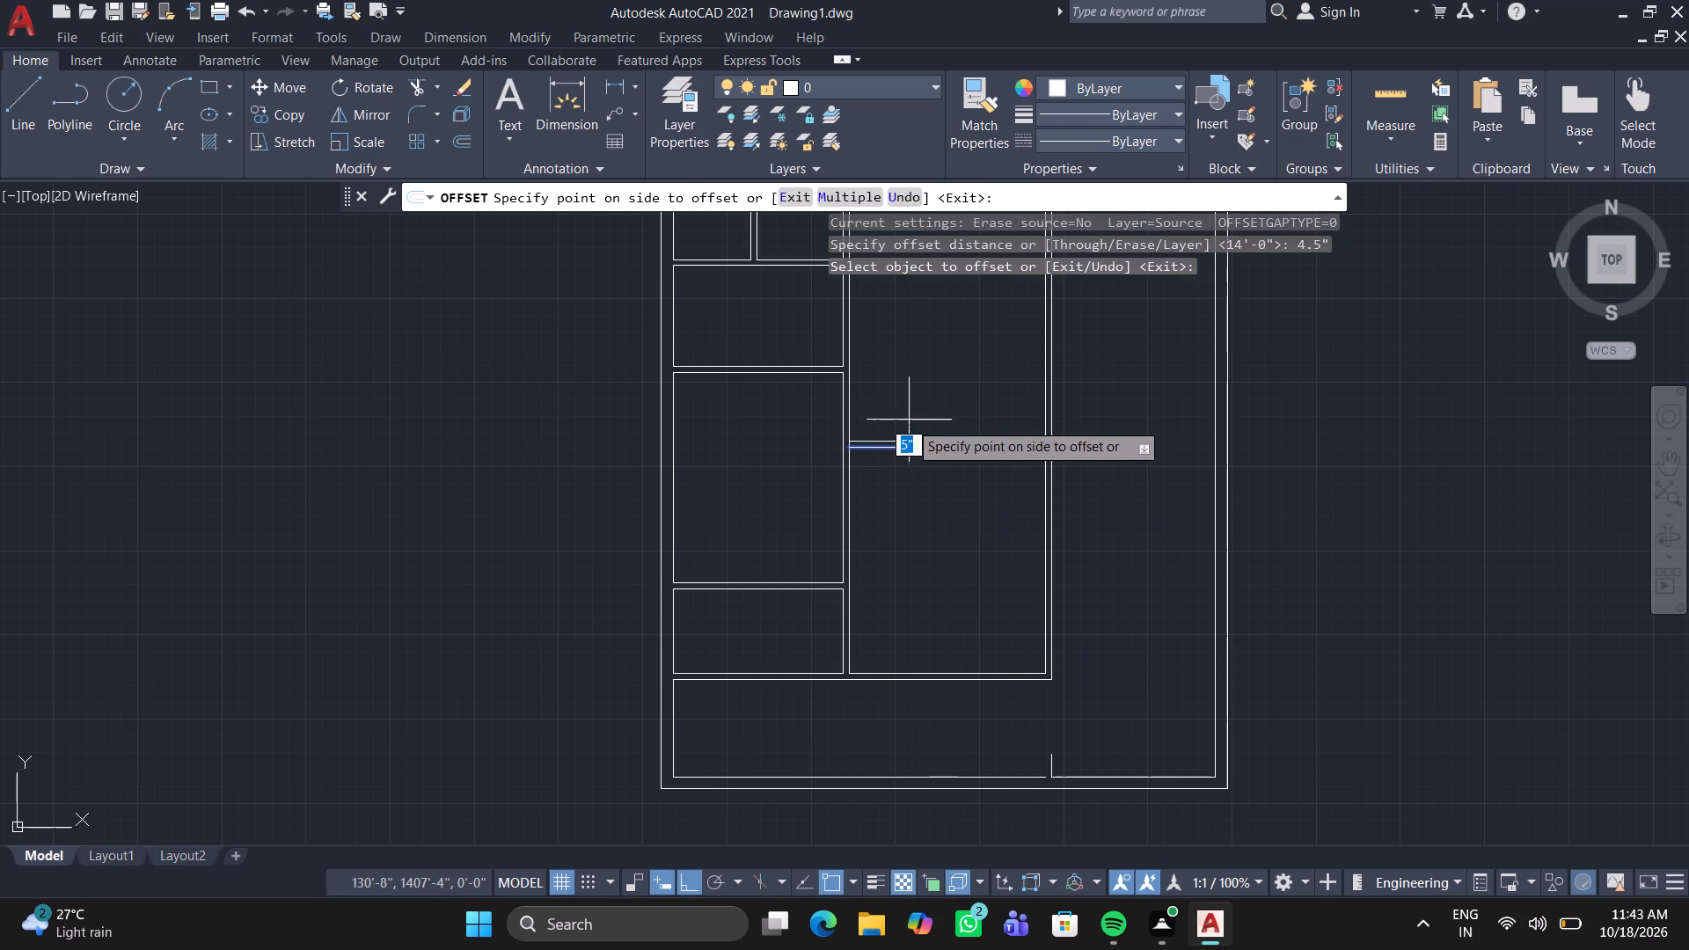
left_click(910, 416)
key("space")
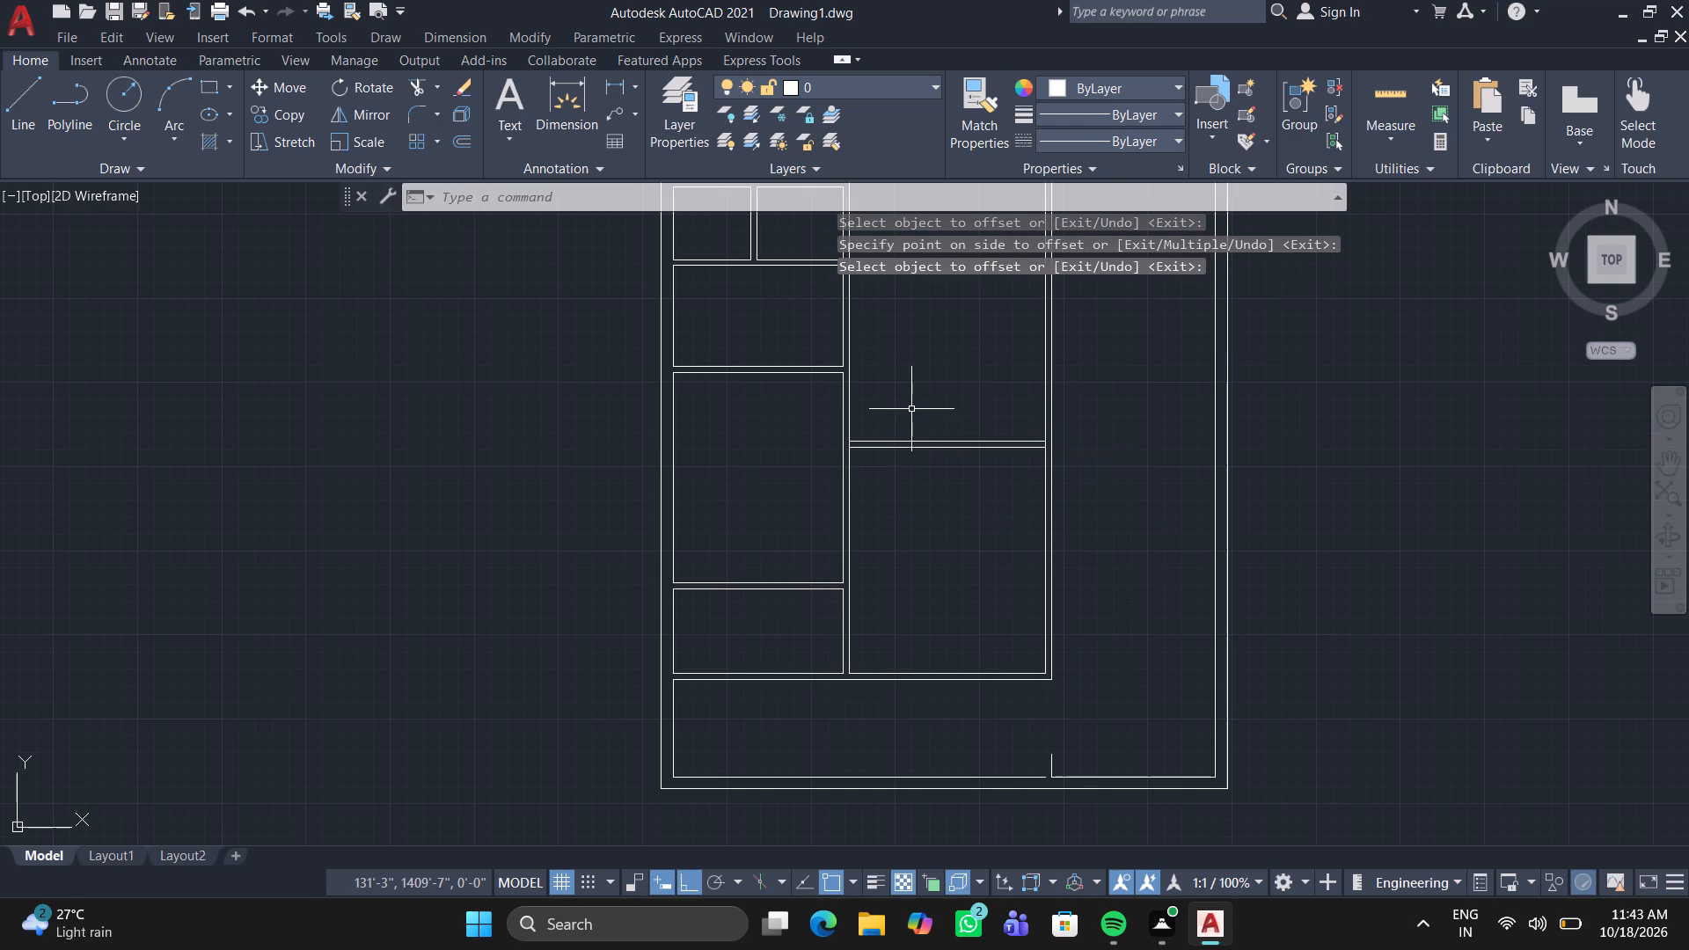
Trim the side wall lines between the central partition's two lines at both of its ends.
left_click(411, 87)
scroll(869, 426, "up", 4)
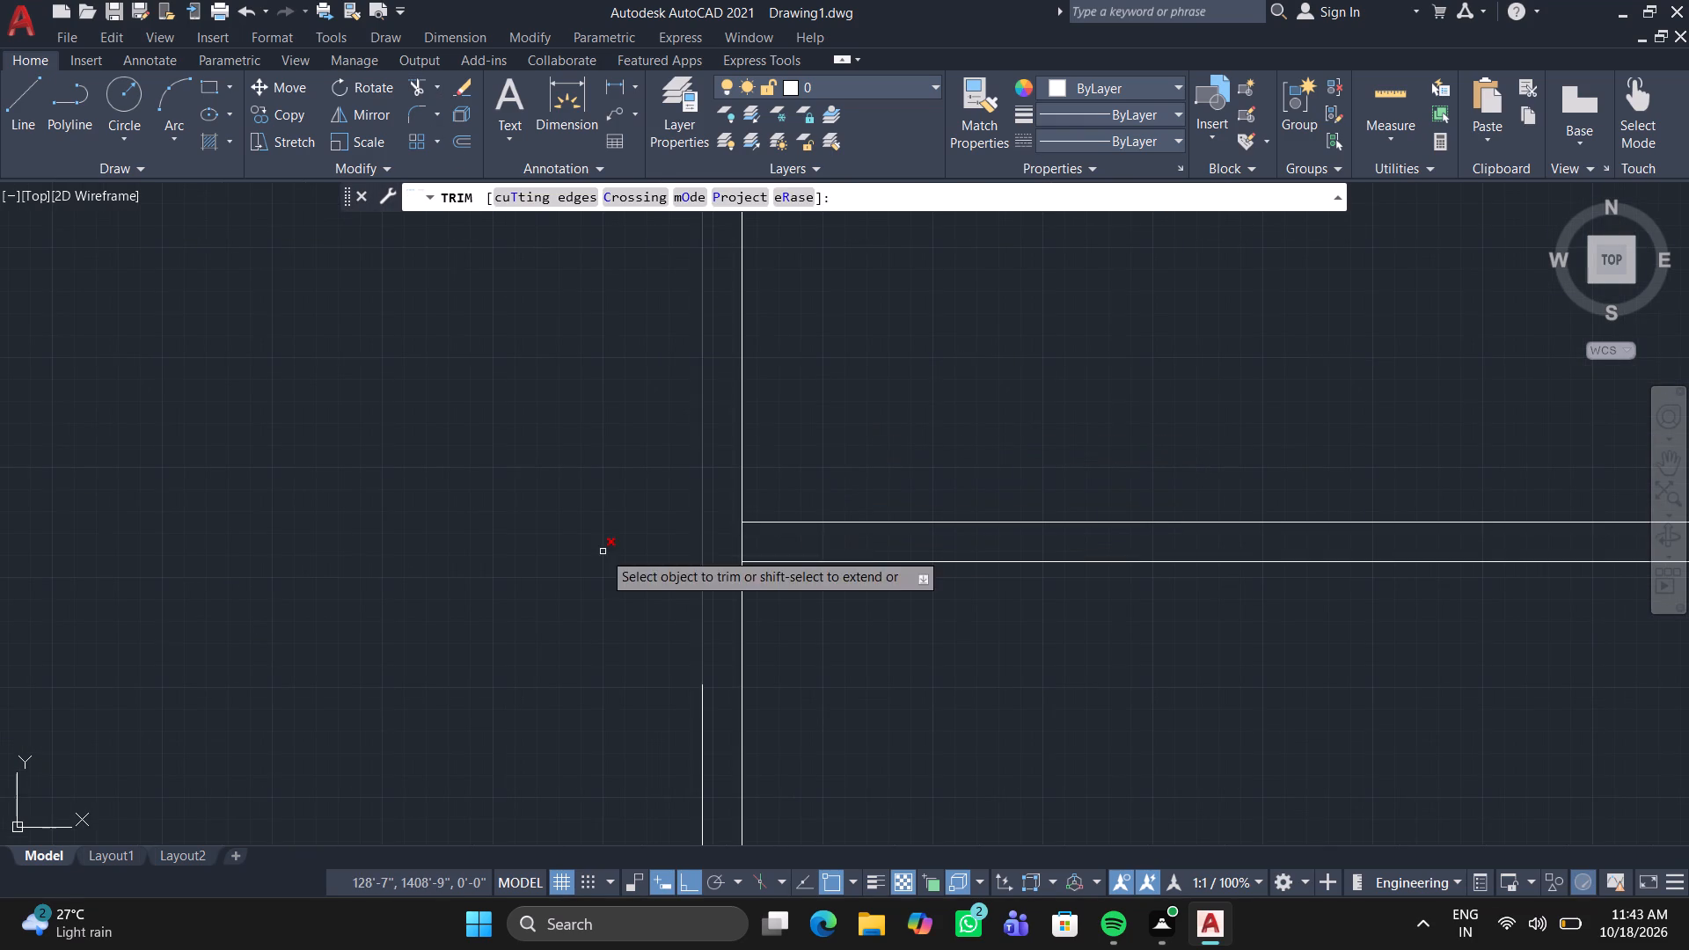
left_click(738, 536)
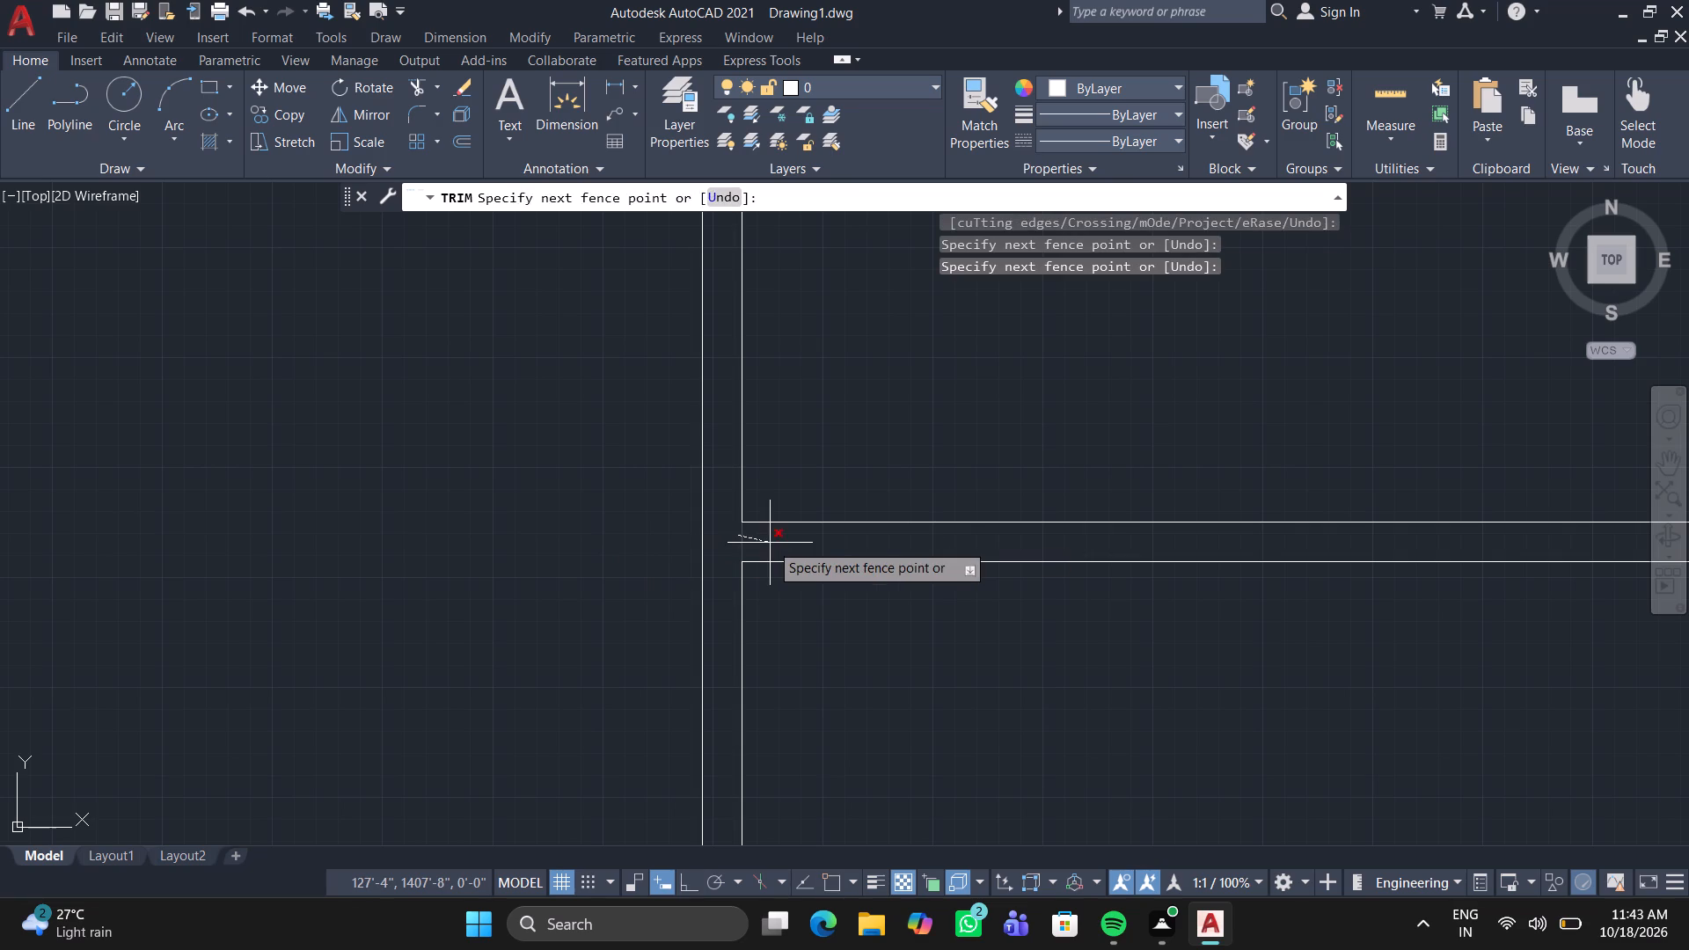
left_click(771, 544)
scroll(838, 575, "down", 4)
scroll(1036, 575, "up", 5)
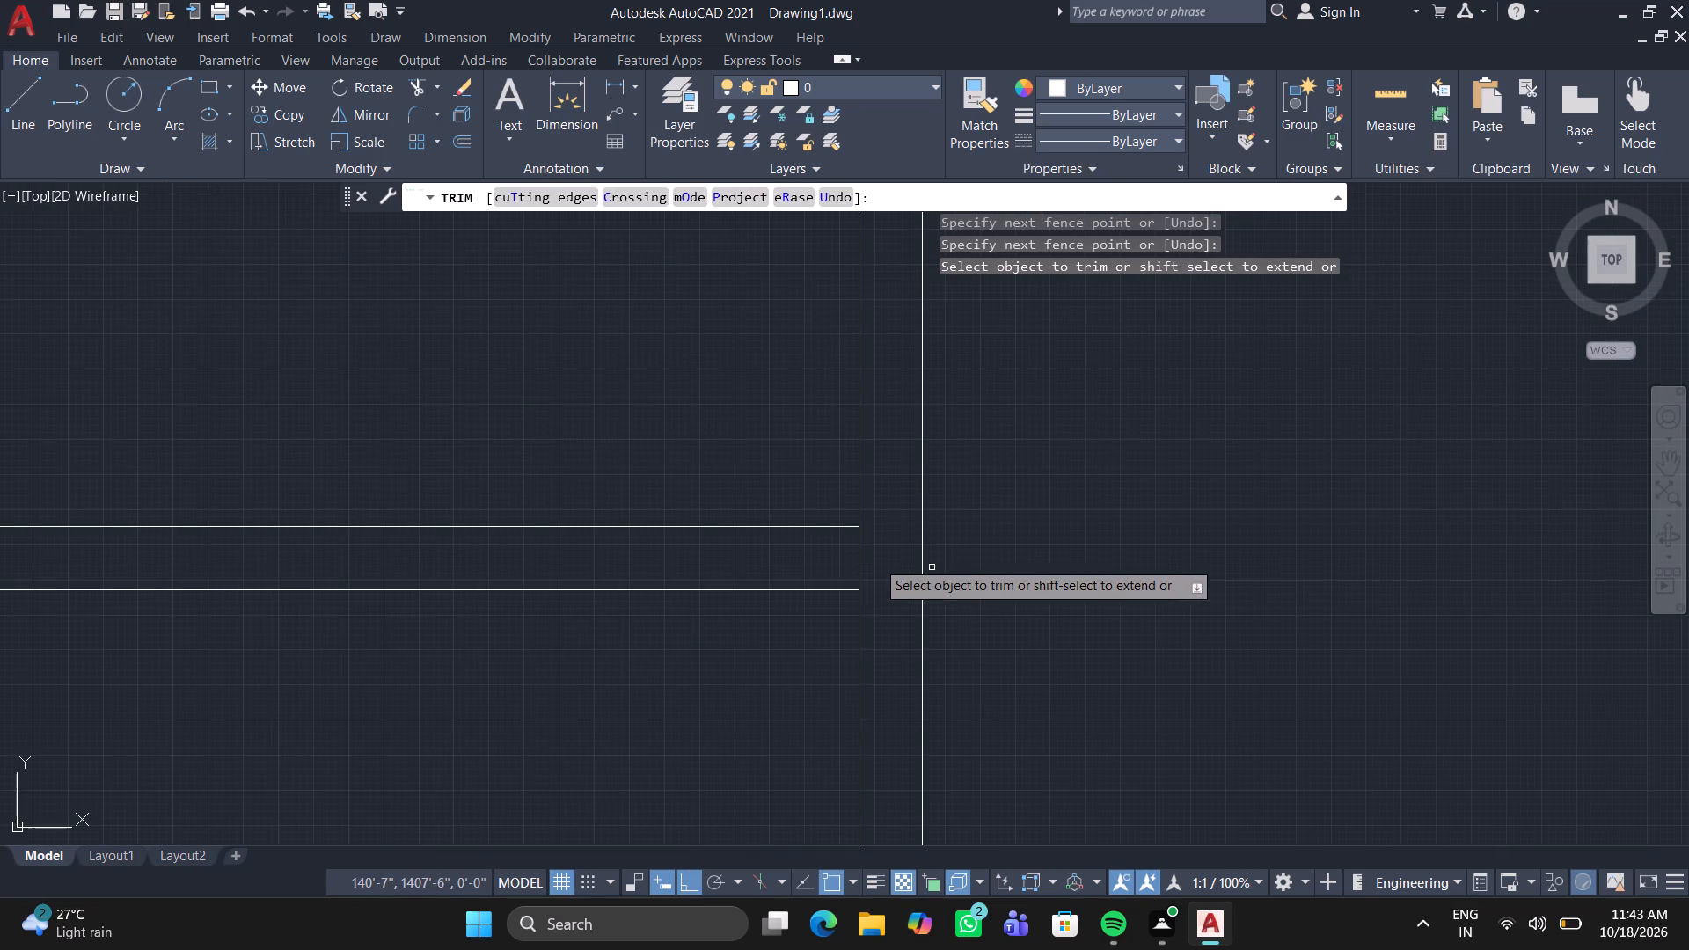
left_click(813, 551)
left_click(873, 559)
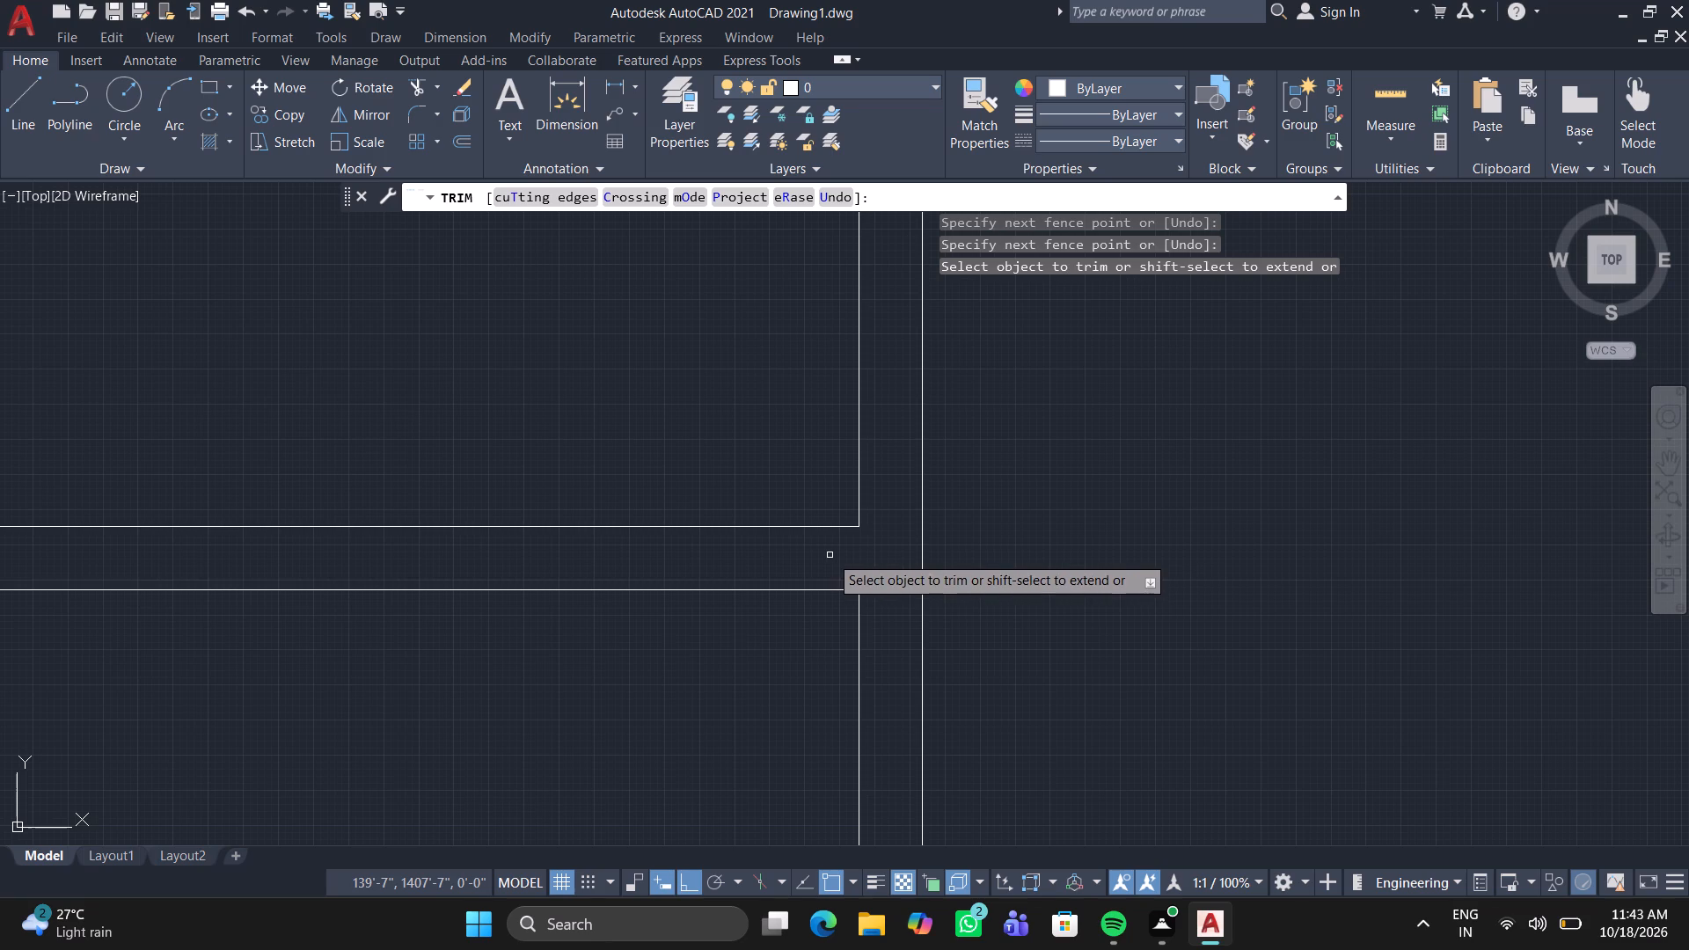
key("space")
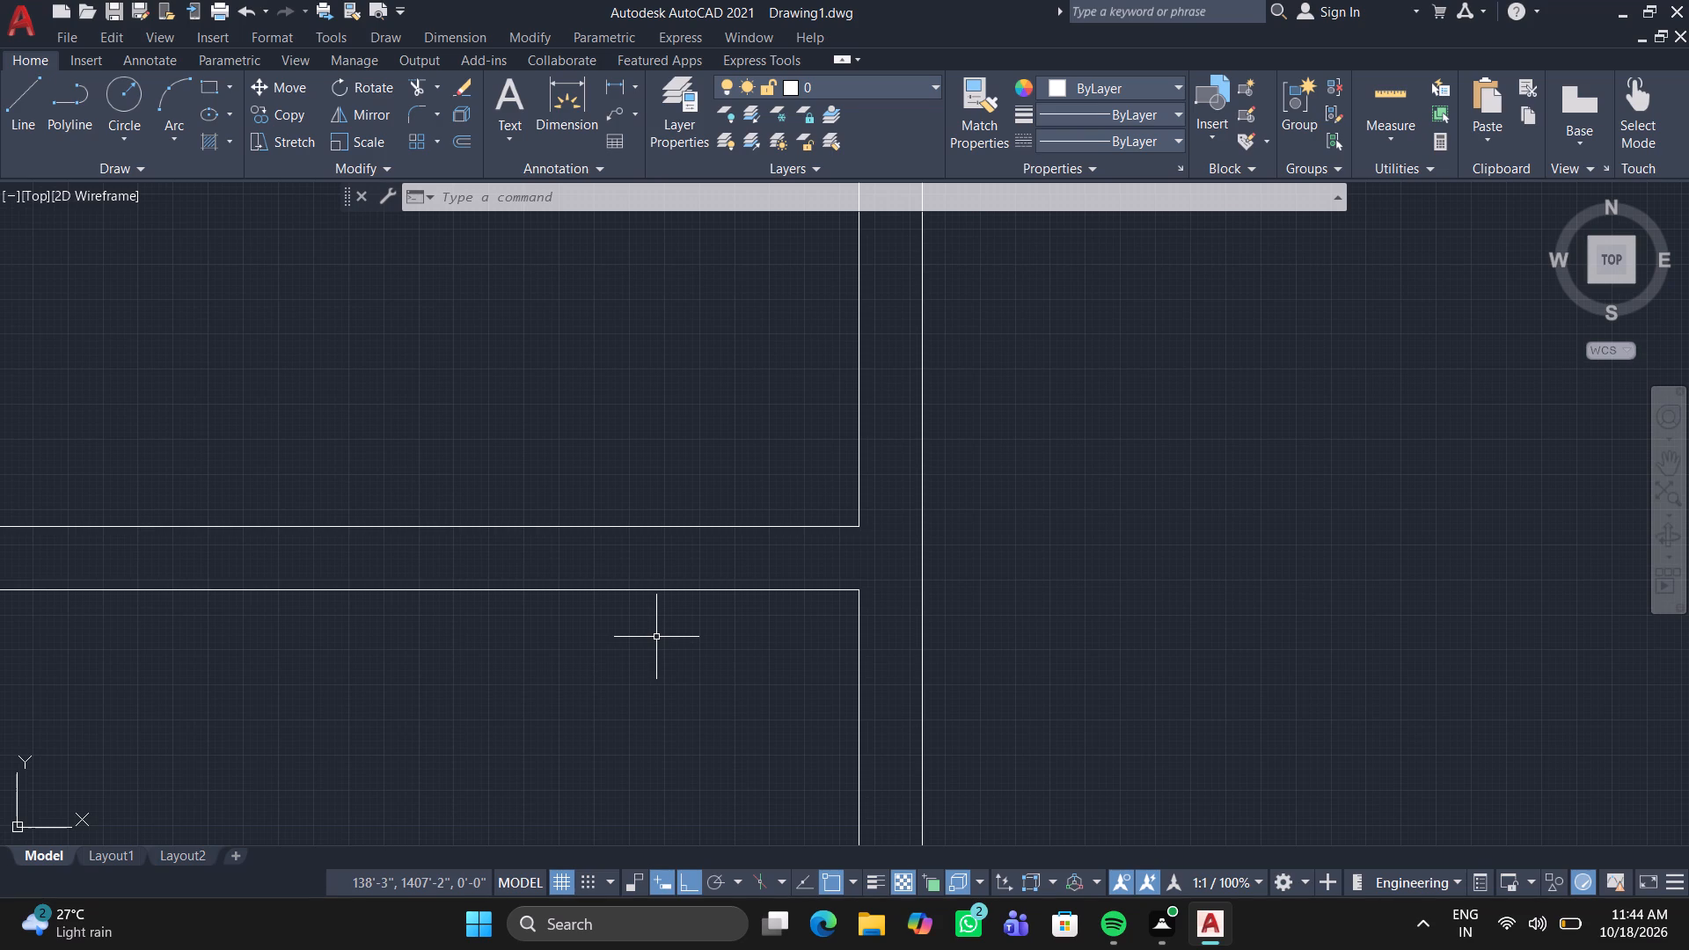
Draw two vertical lines about 4'-11" apart across the upper-left room's top wall, the first about 2" from the outer wall's inner face.
scroll(681, 749, "down", 6)
scroll(581, 787, "down", 1)
middle_click_drag(585, 784, 716, 529)
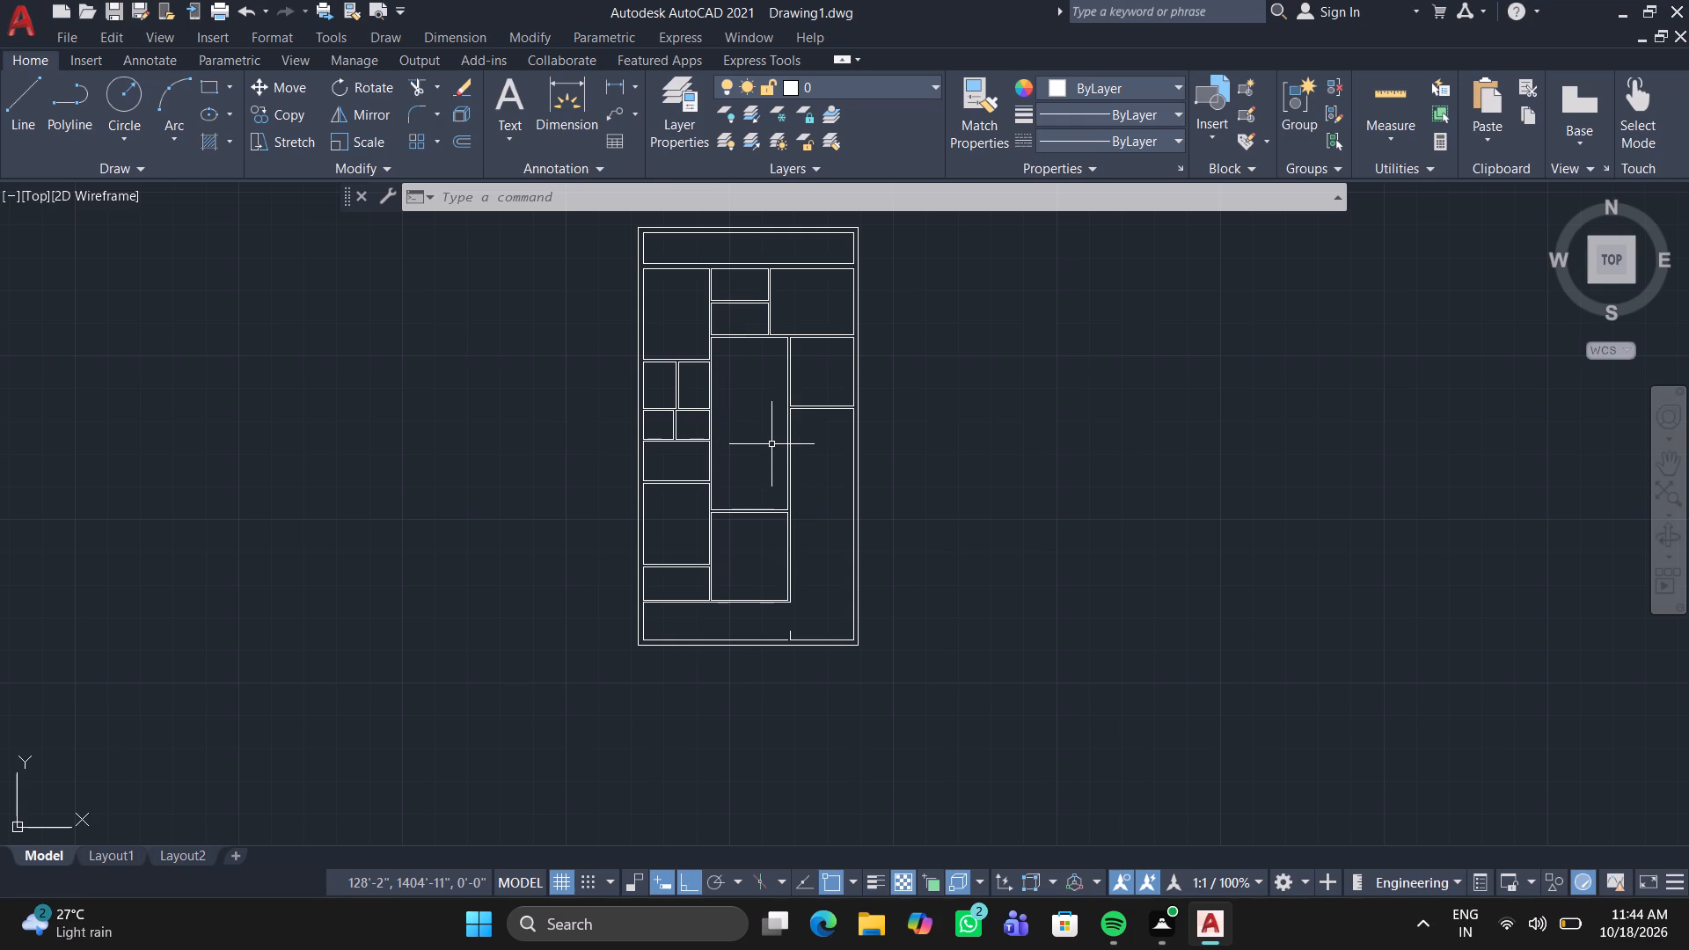
scroll(654, 278, "up", 4)
middle_click_drag(430, 287, 430, 475)
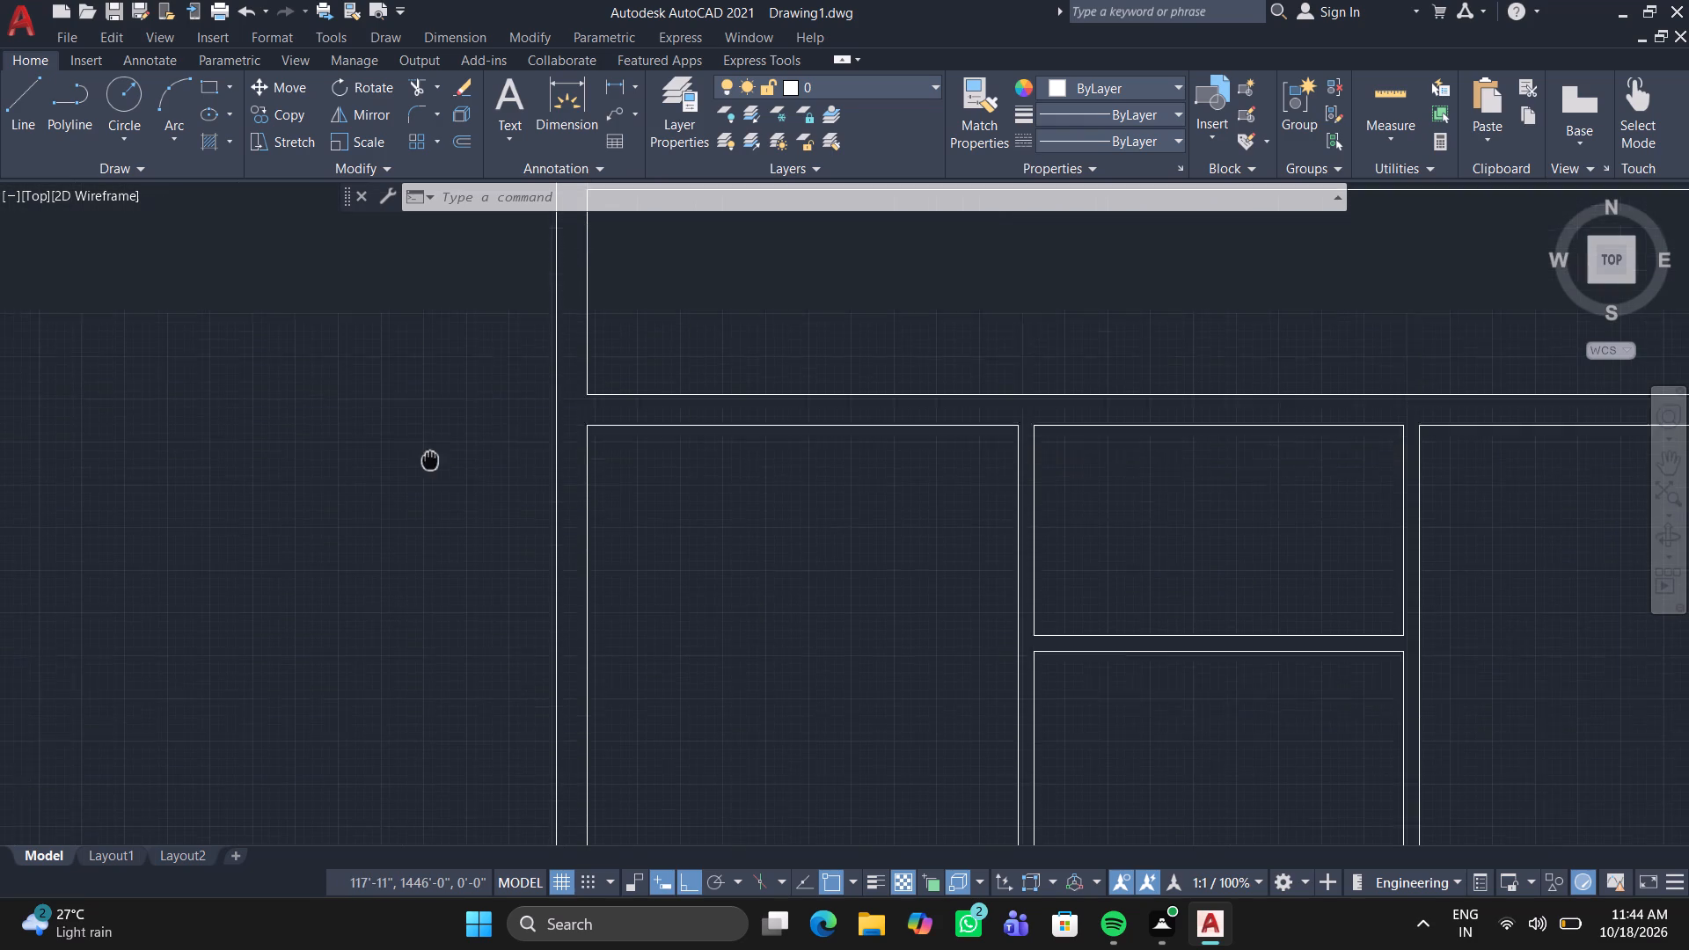
middle_click_drag(430, 475, 430, 530)
left_click(26, 81)
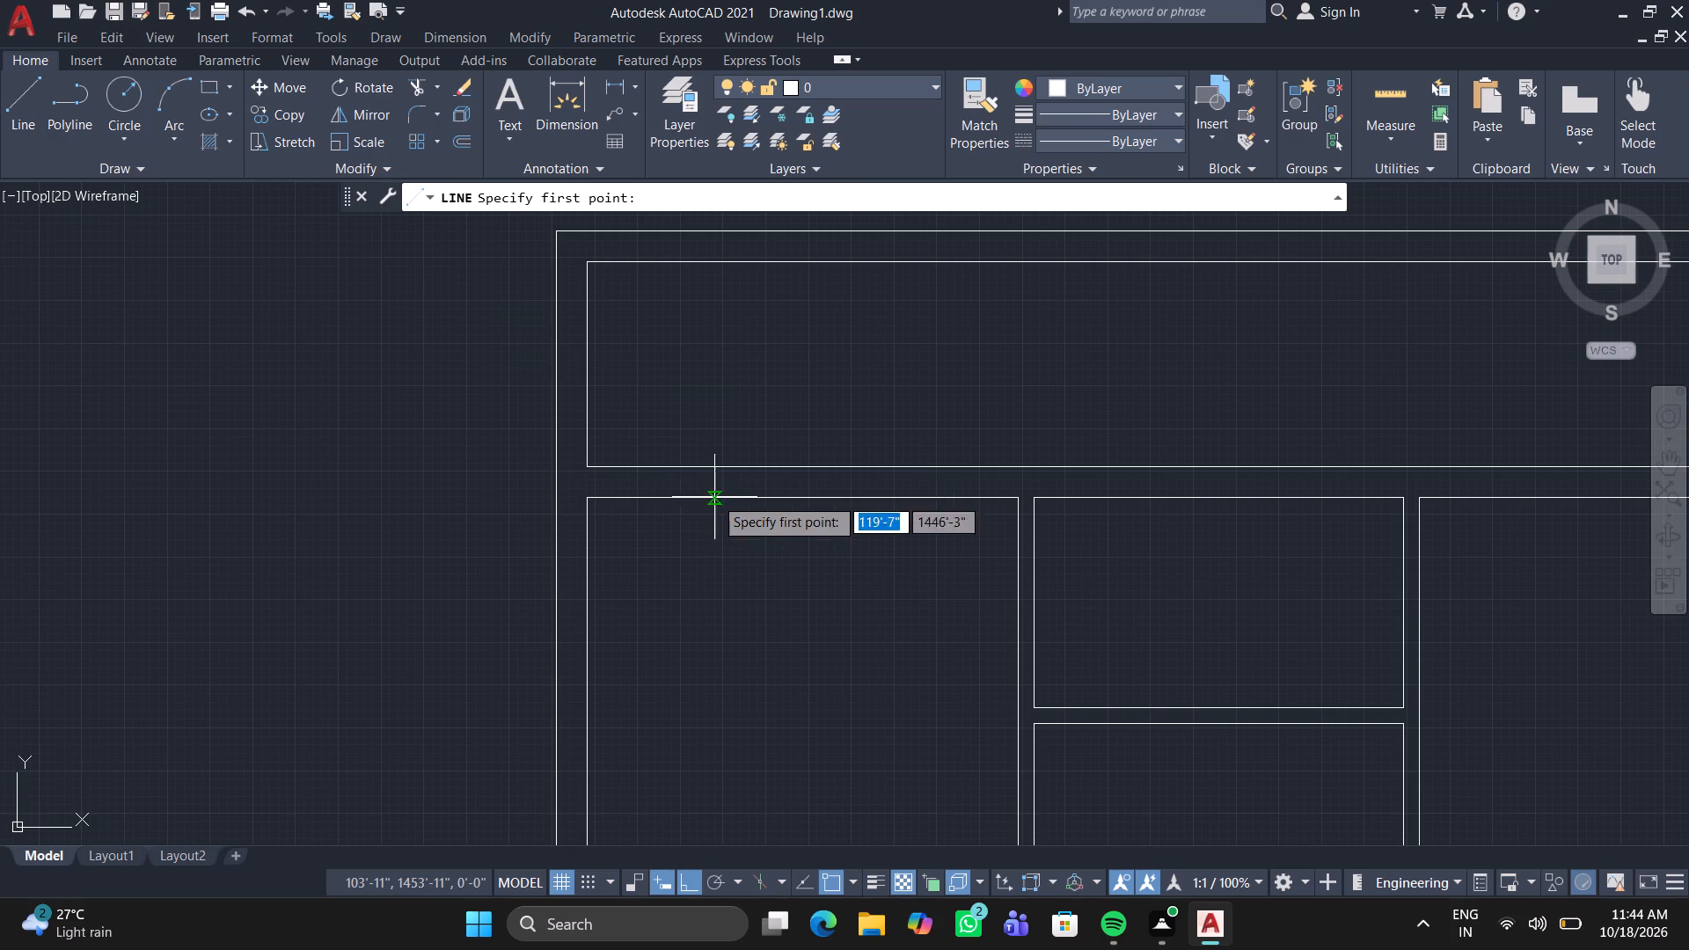
scroll(598, 495, "up", 3)
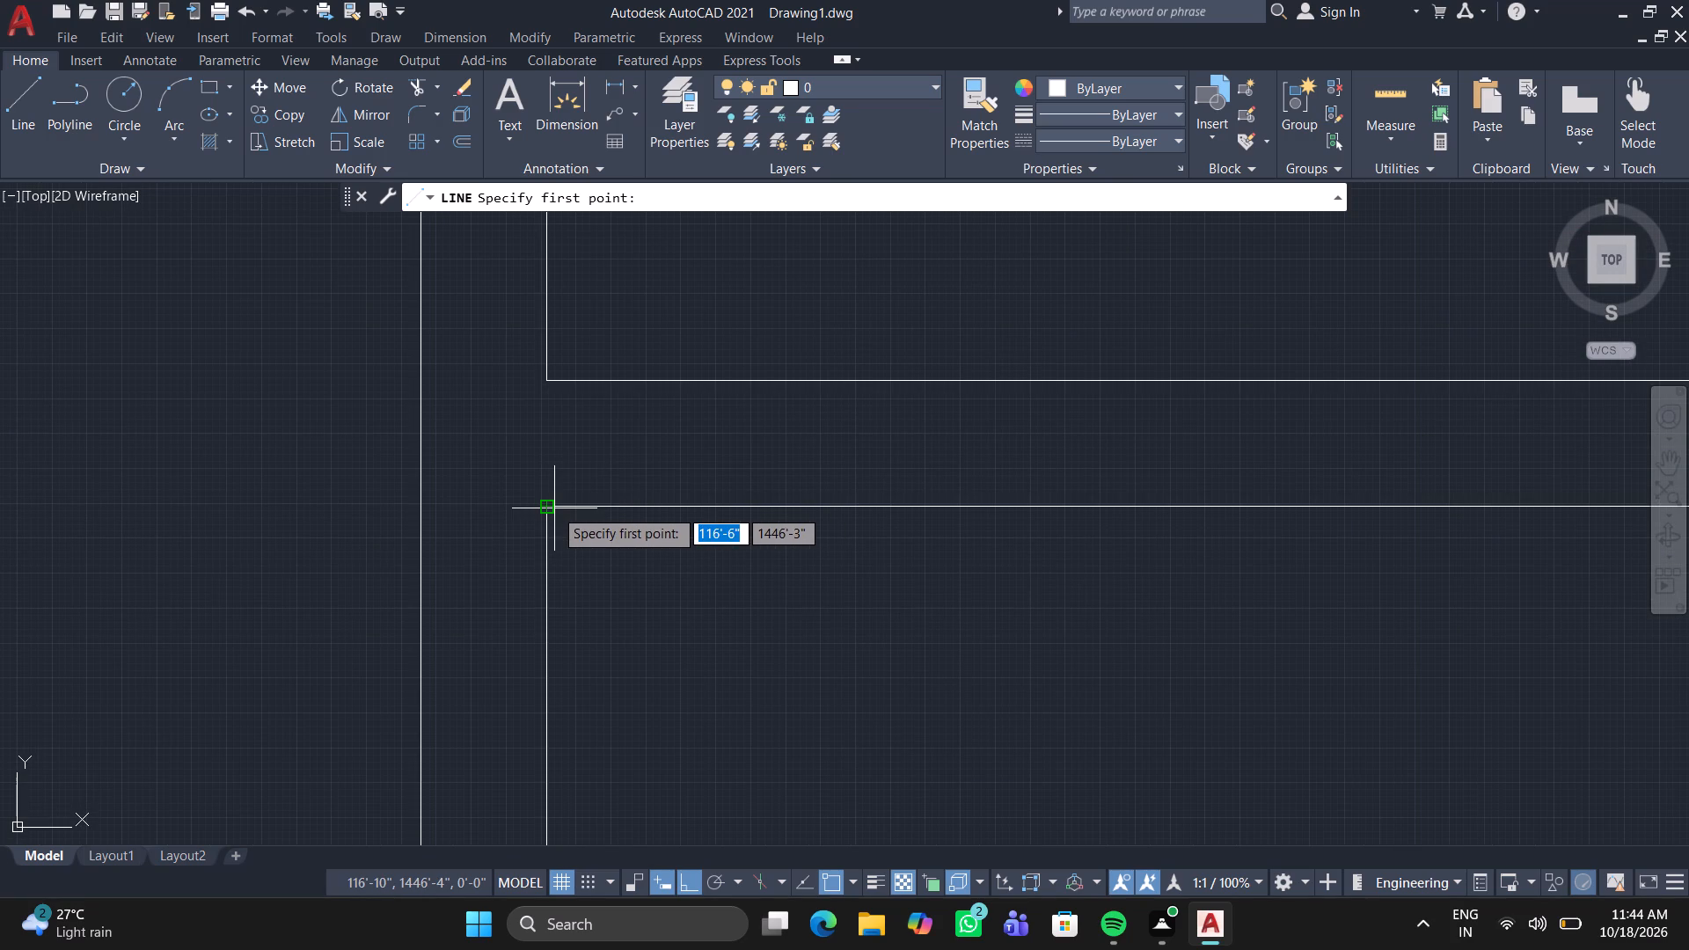
left_click(576, 504)
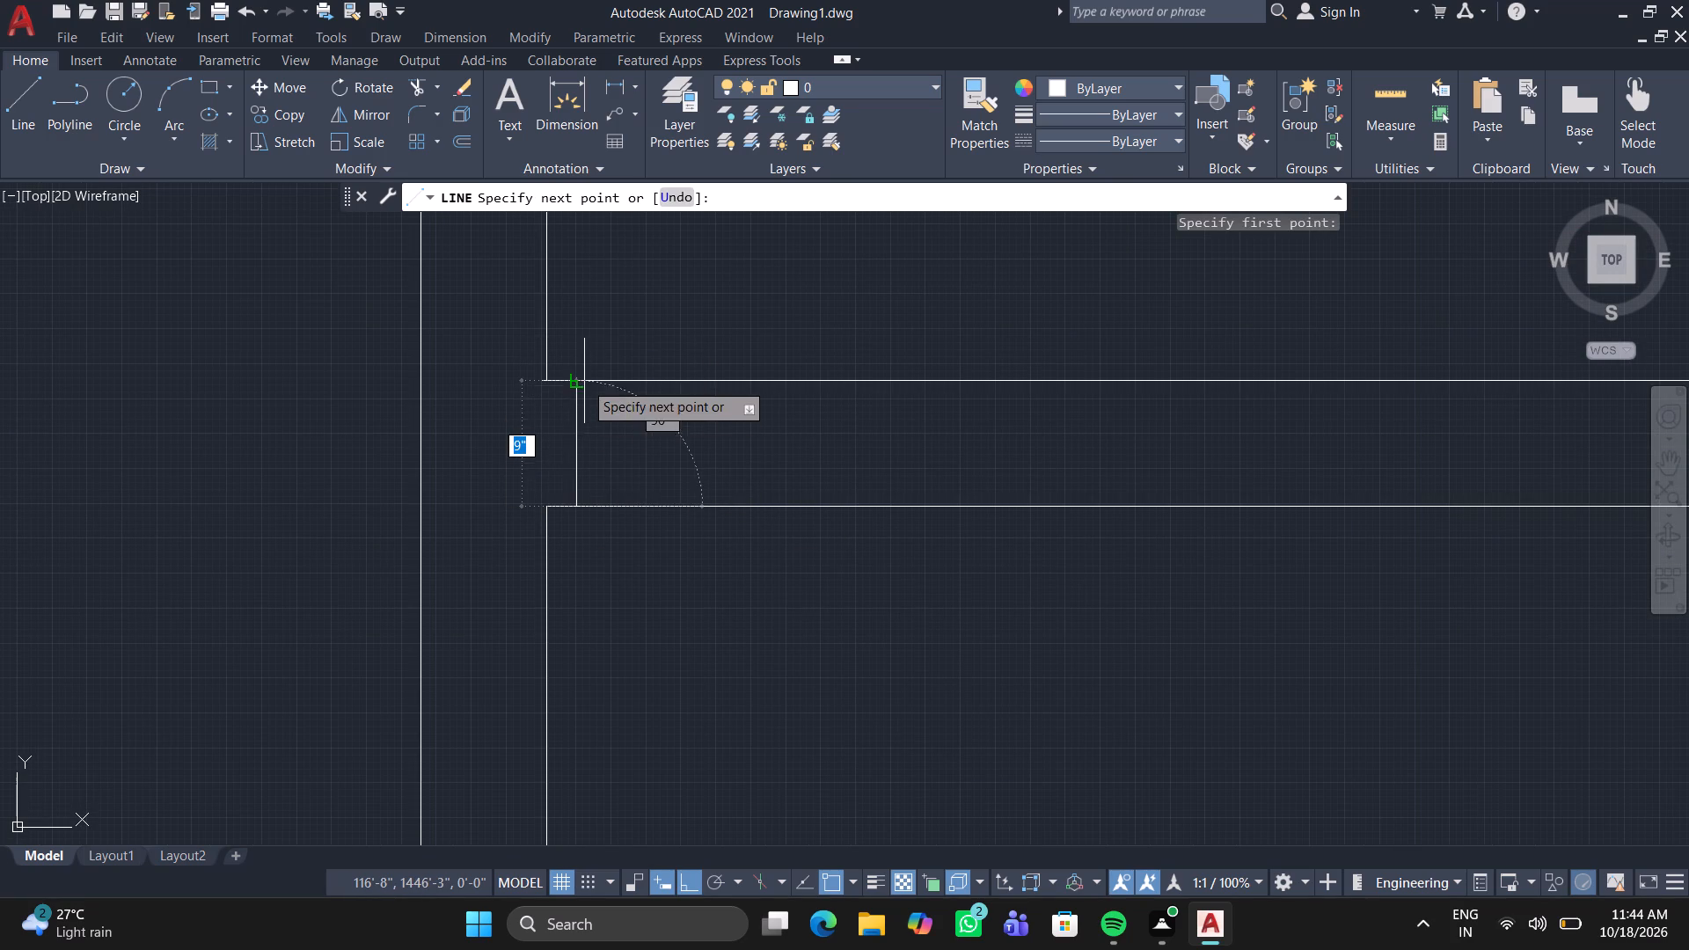
left_click(578, 379)
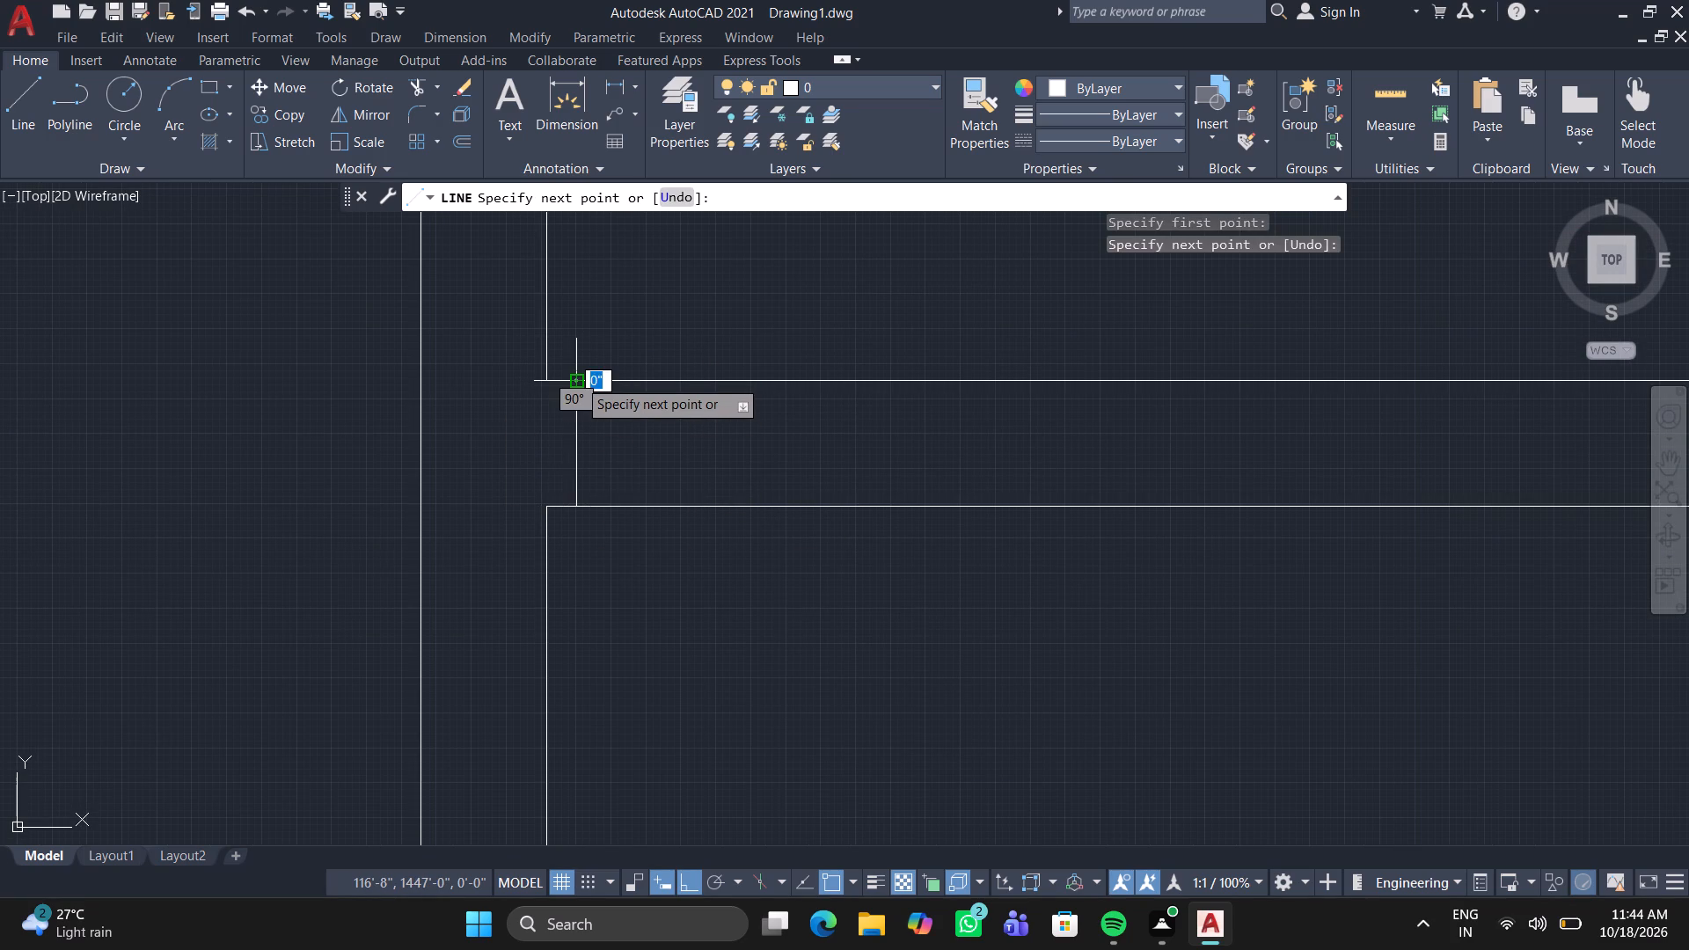
left_click(578, 379)
scroll(1273, 416, "down", 3)
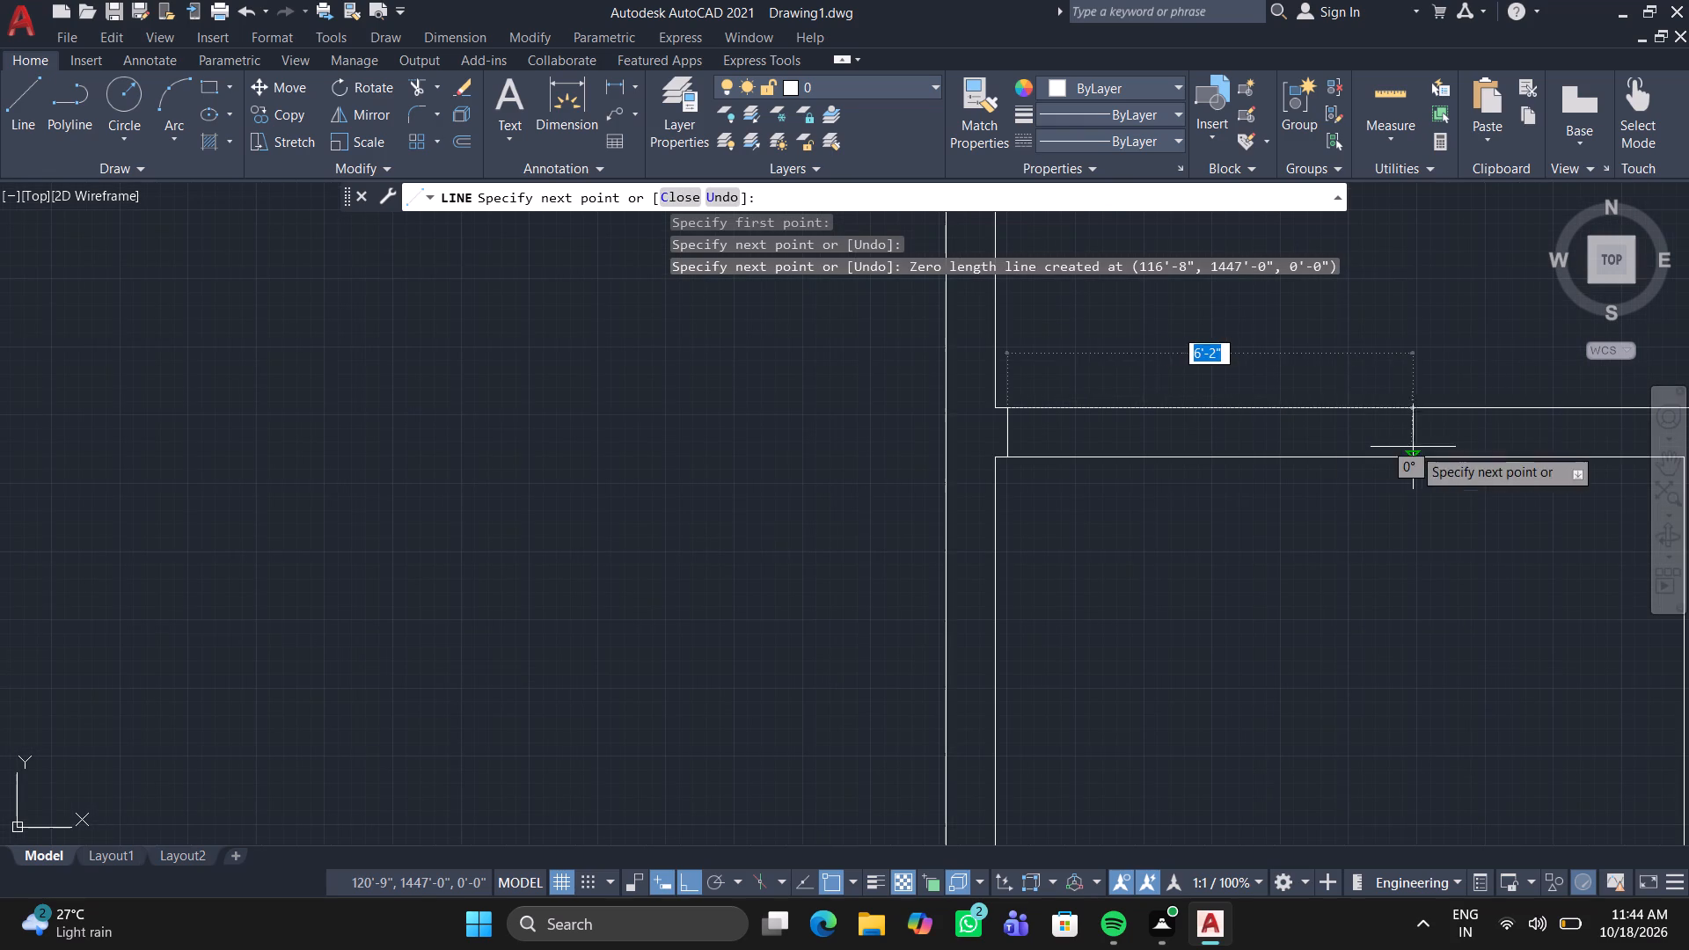
middle_click_drag(1405, 417, 1233, 417)
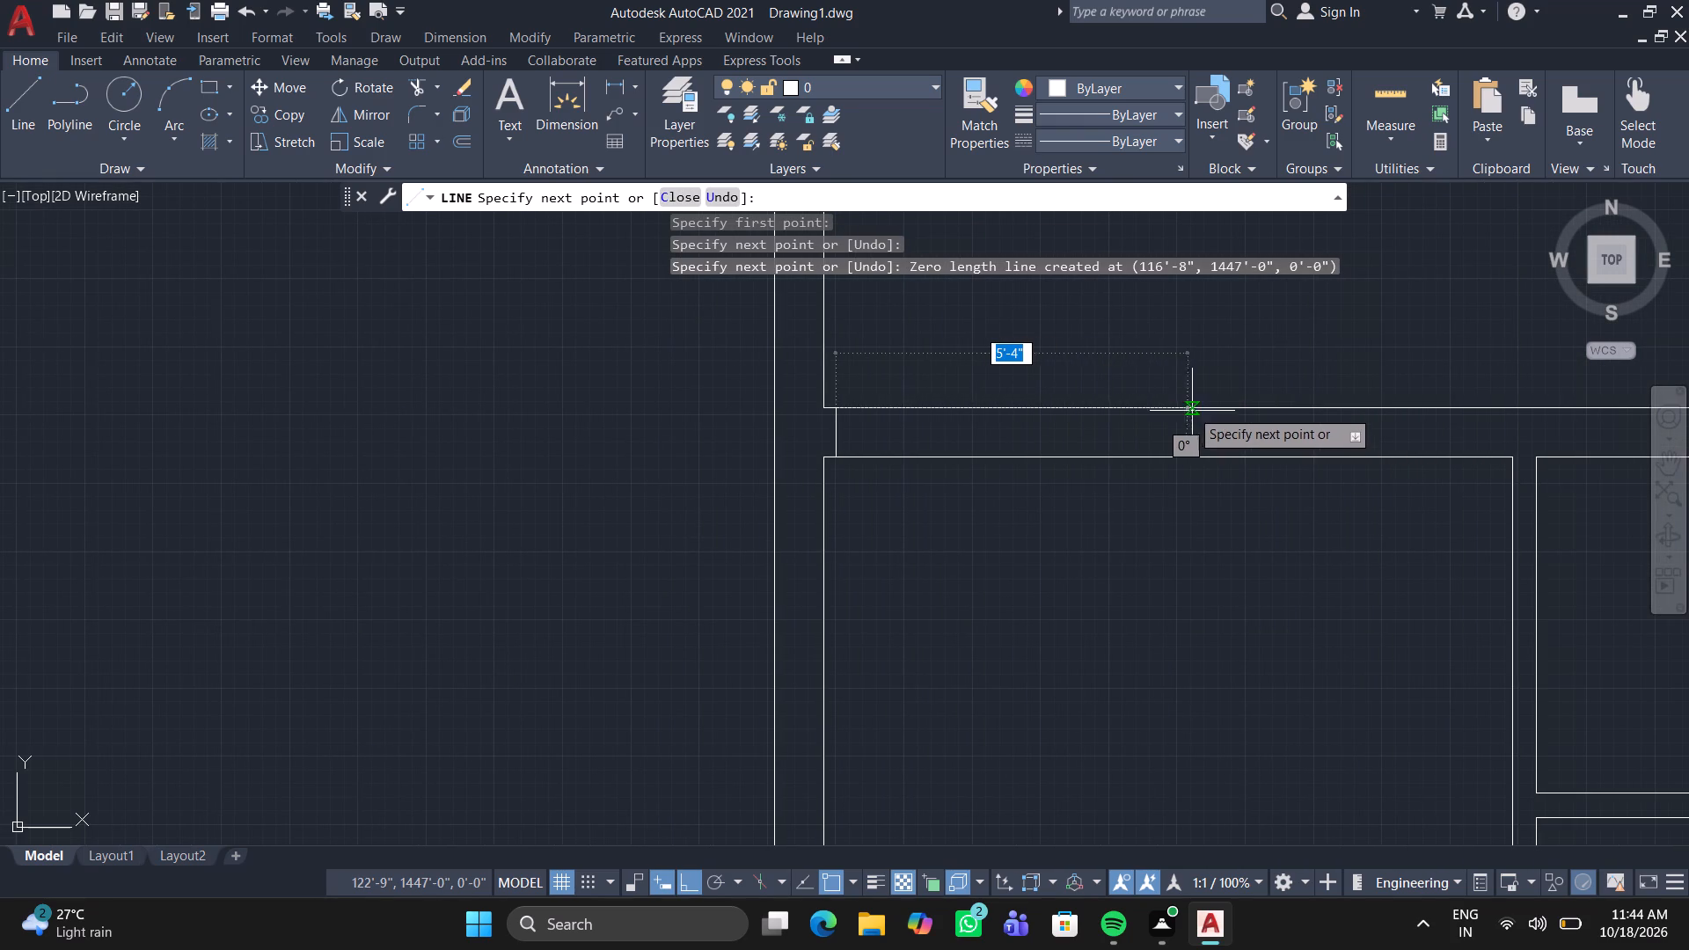
left_click(1159, 411)
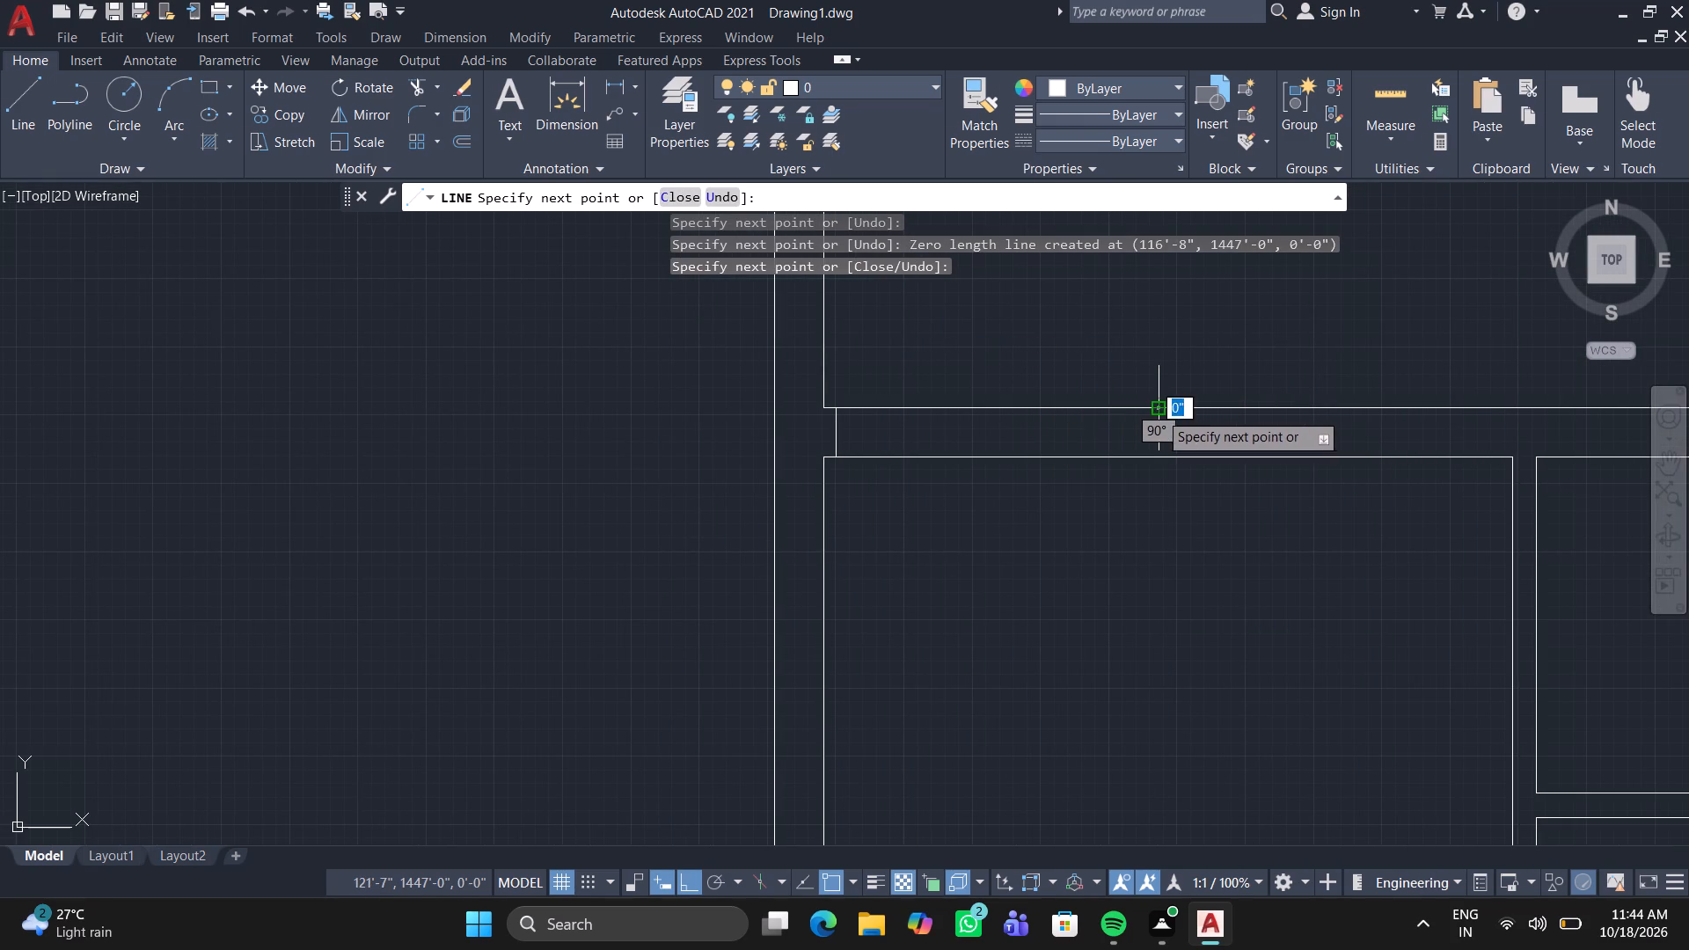
left_click(1158, 451)
left_click(837, 454)
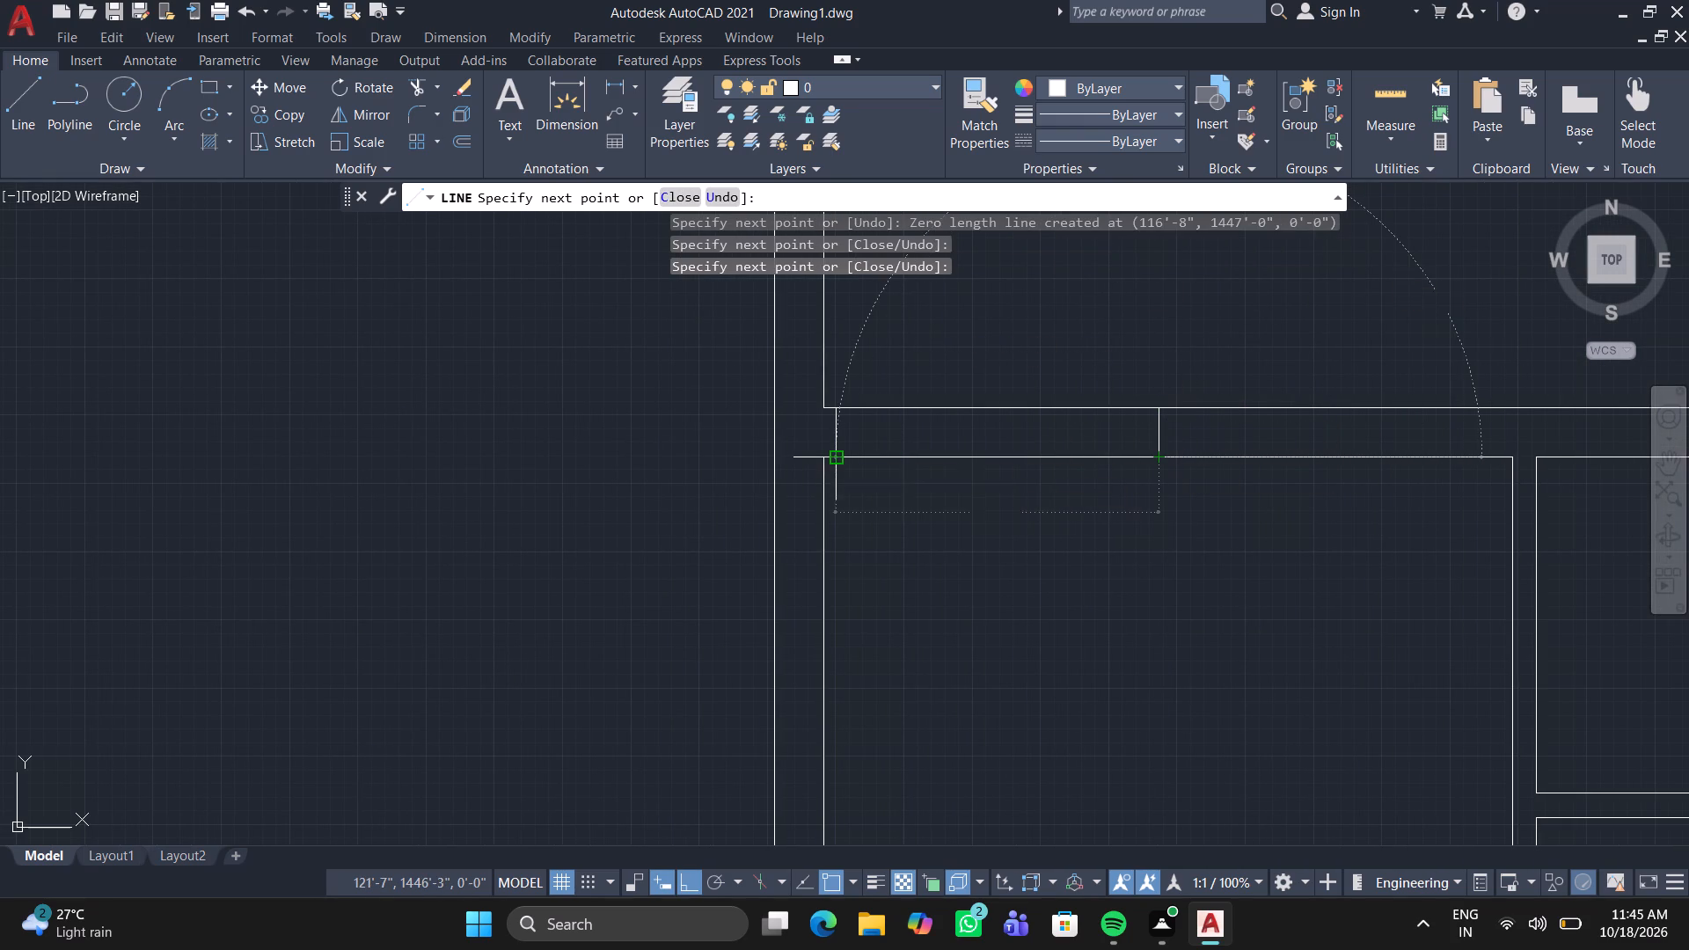
key("Escape")
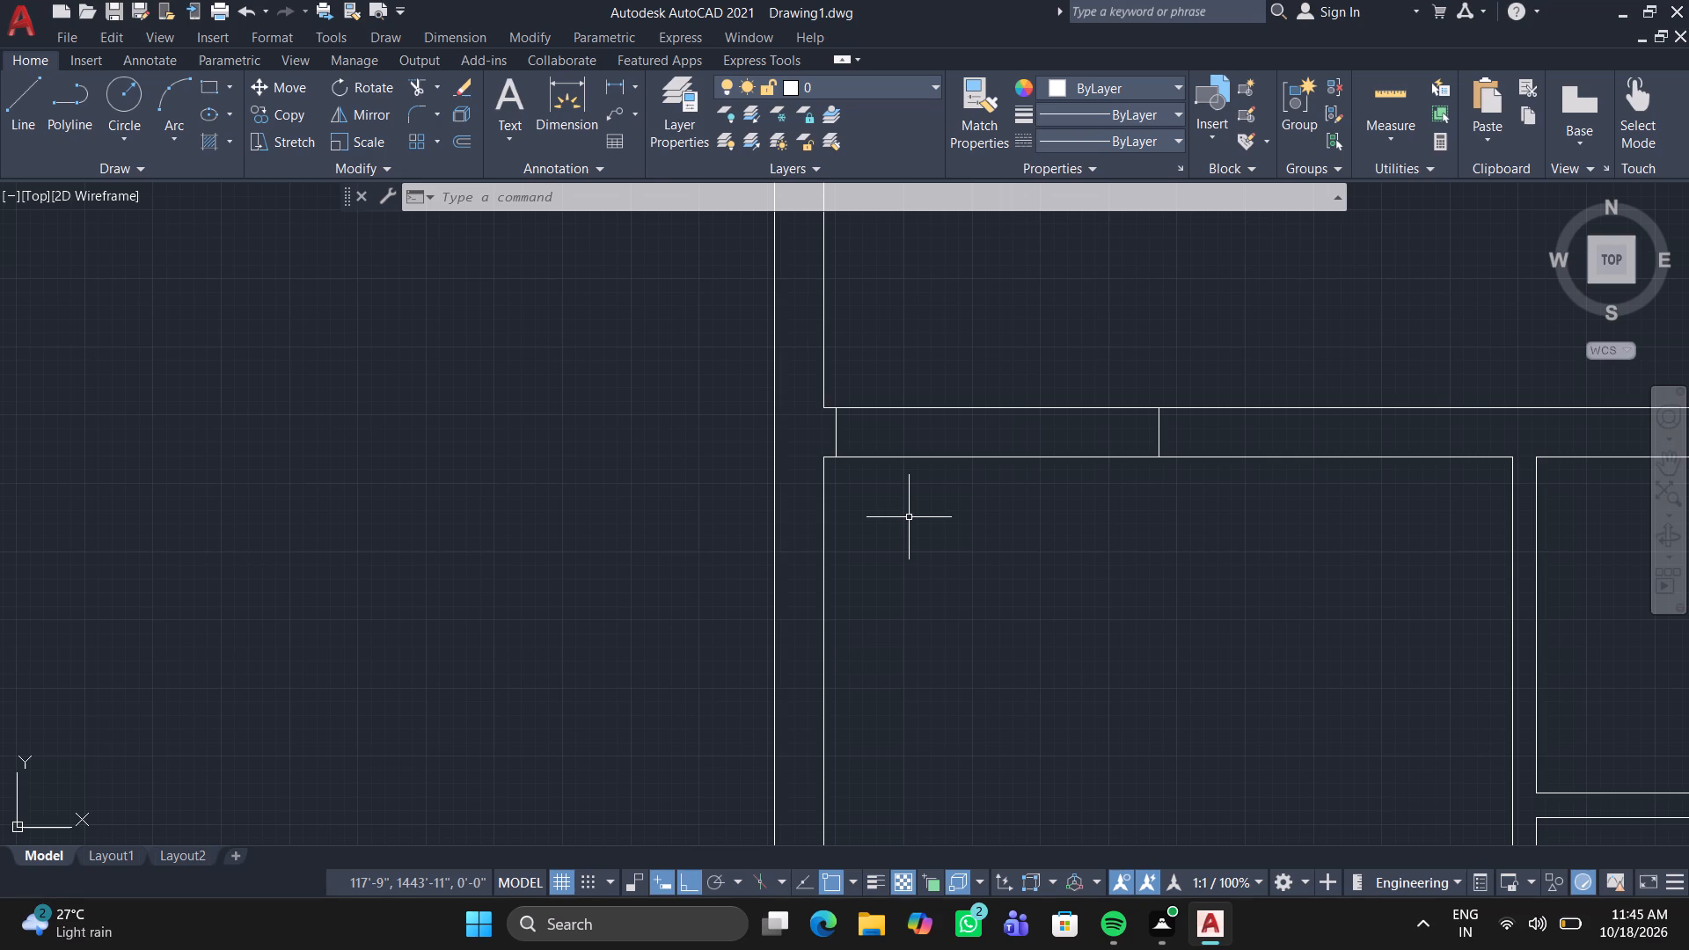
Trim the wall lines between the two vertical lines to open a gap in the upper-left room's top wall.
left_click(413, 80)
left_click_drag(967, 349, 961, 462)
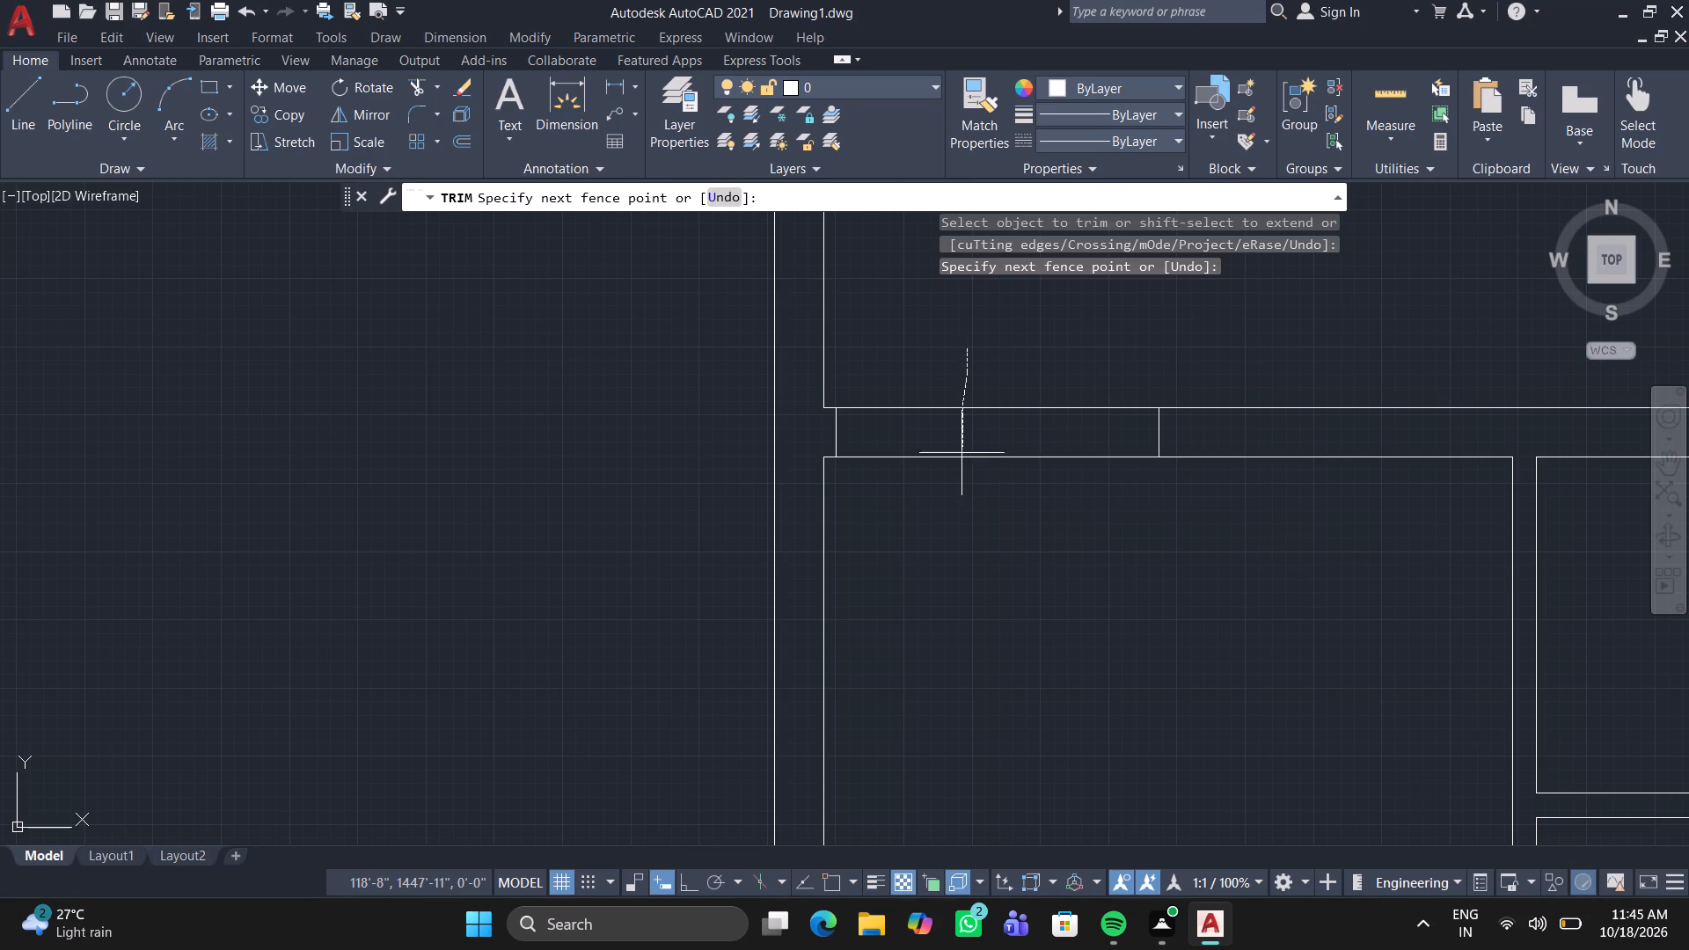
left_click_drag(961, 462, 961, 544)
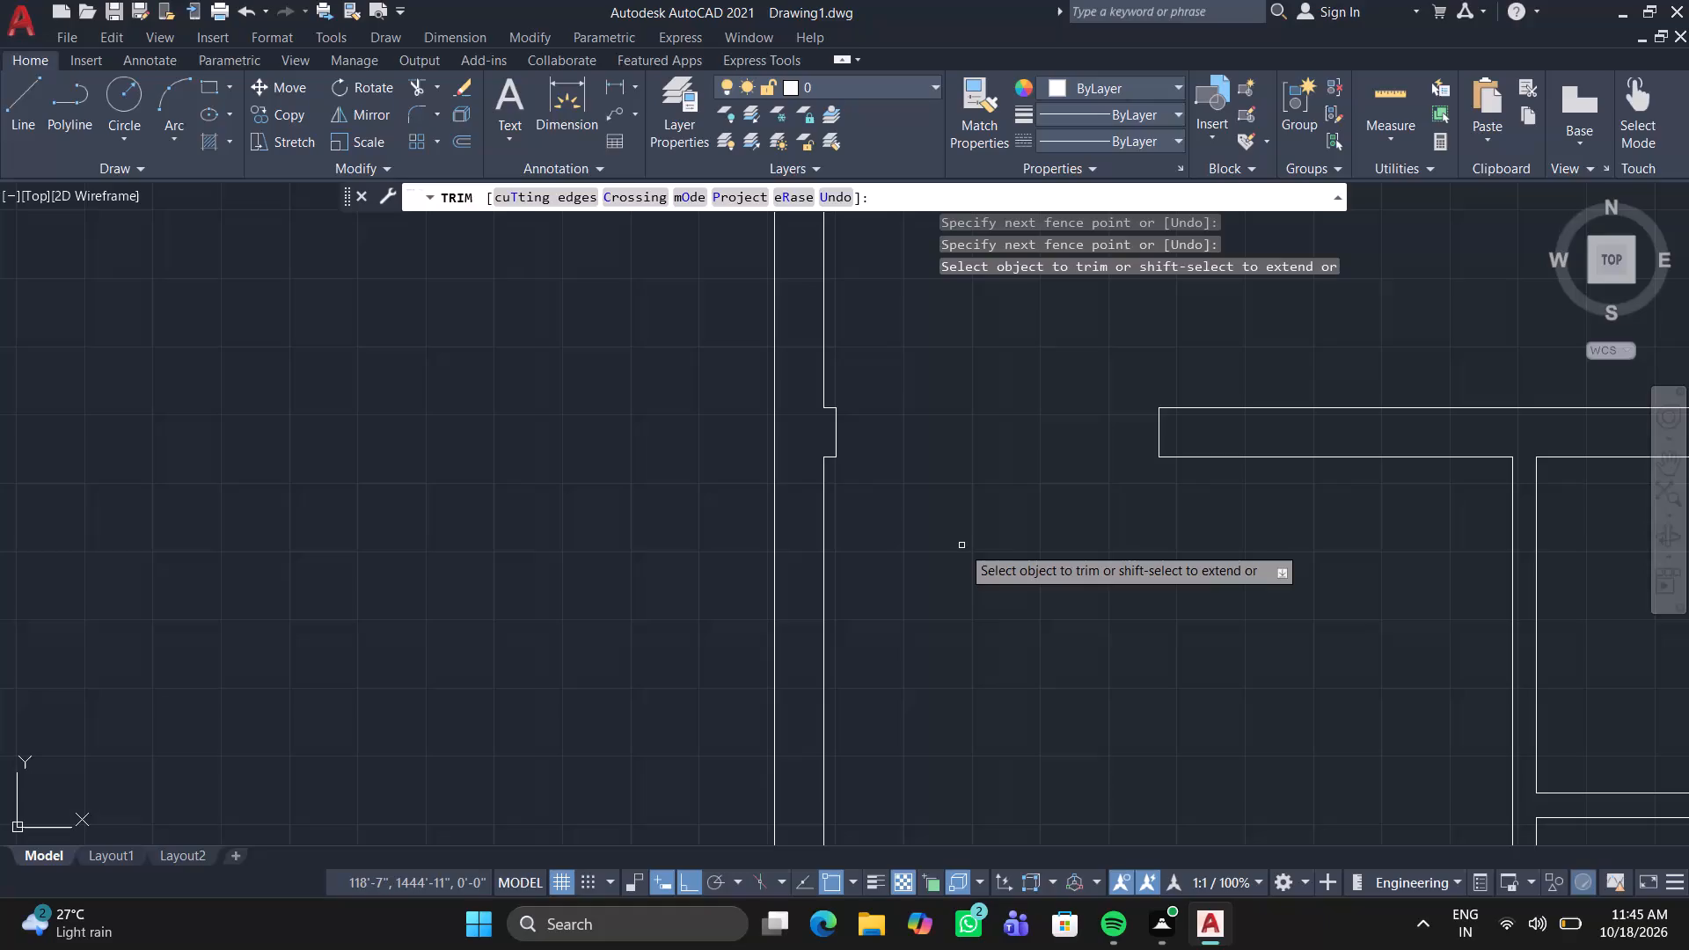
key("Escape")
Draw lines extending the cut wall end about 1' into the opening, closed by a vertical end line.
scroll(960, 547, "down", 2)
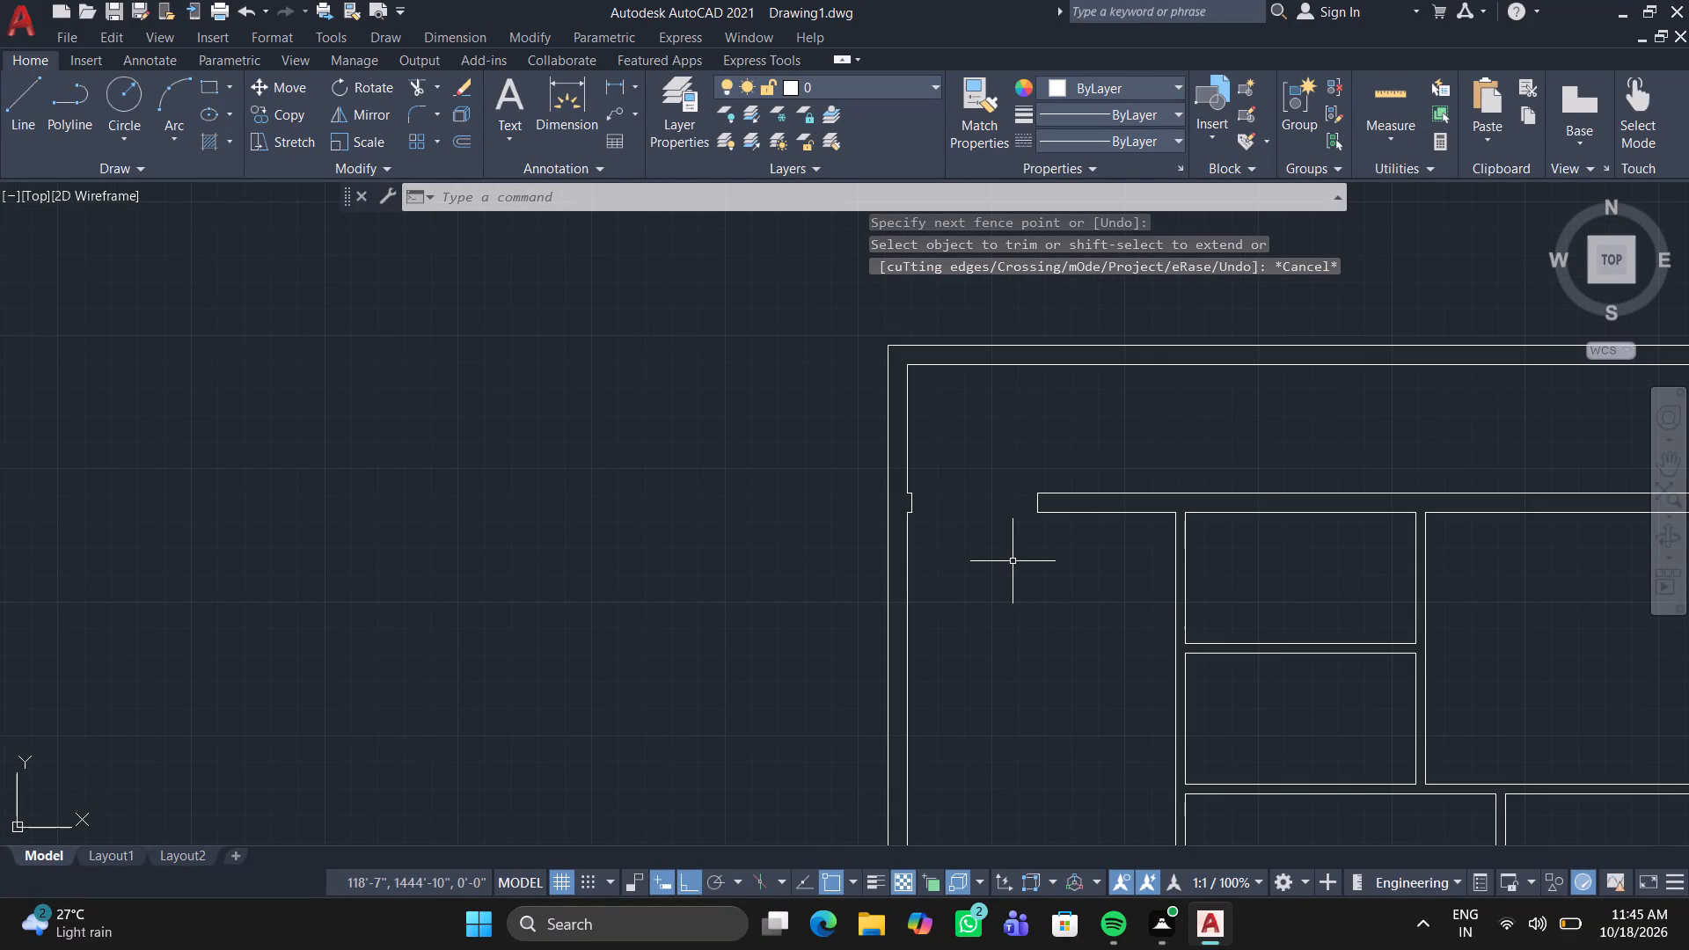
scroll(1049, 505, "up", 3)
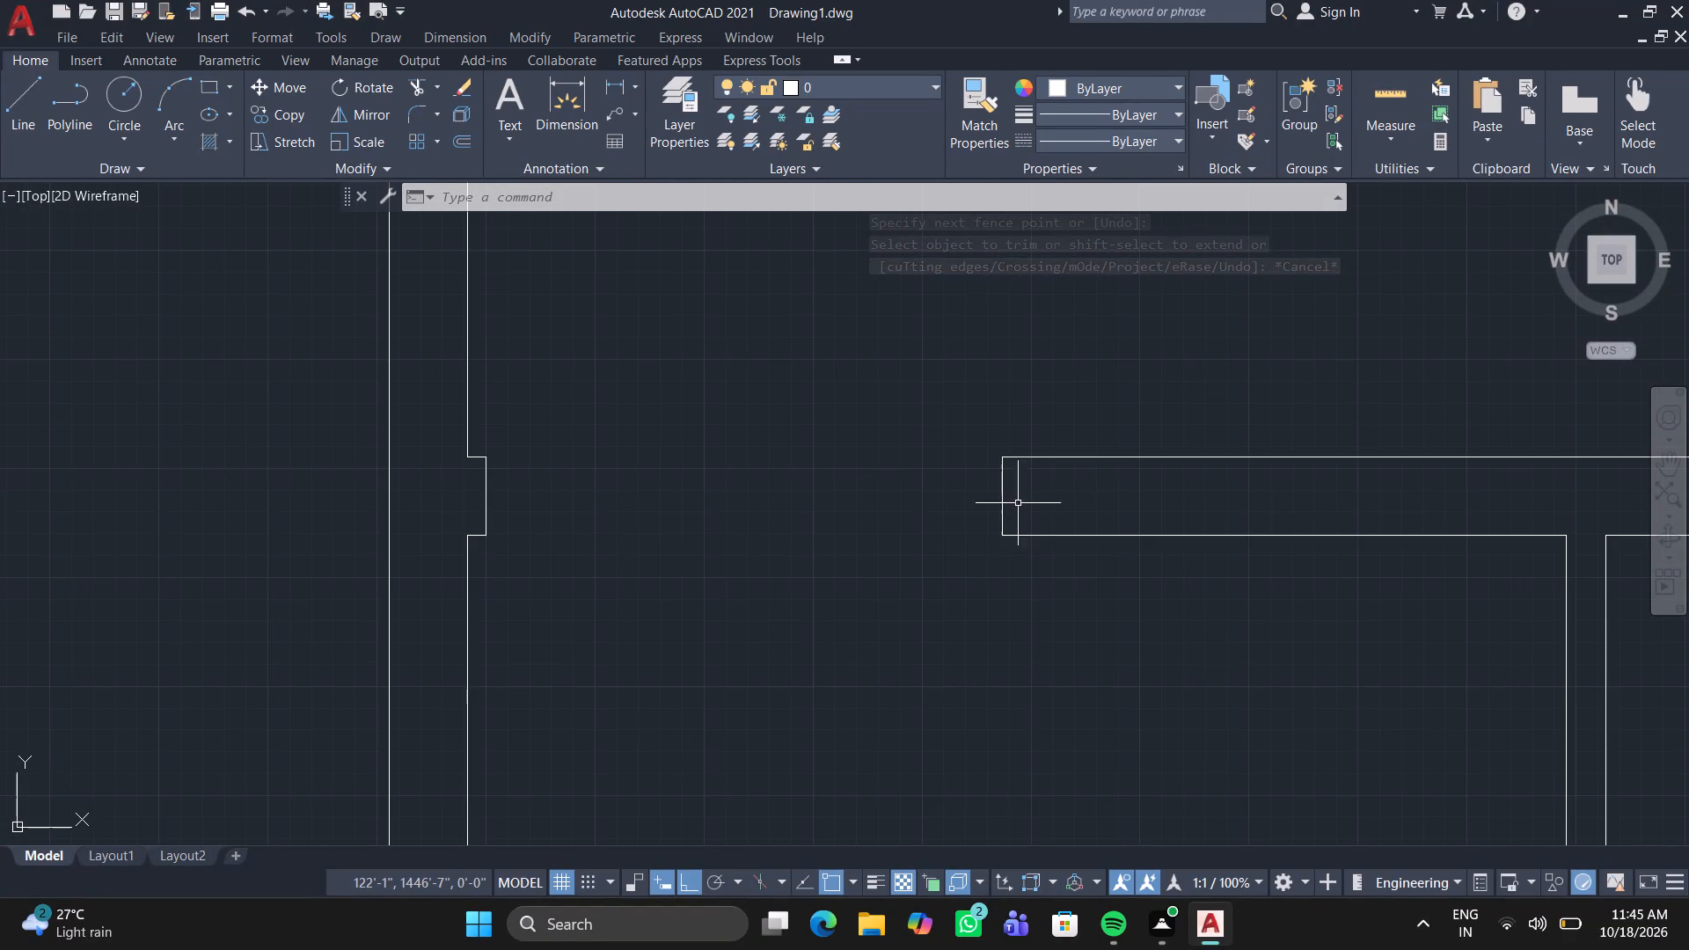
left_click(26, 91)
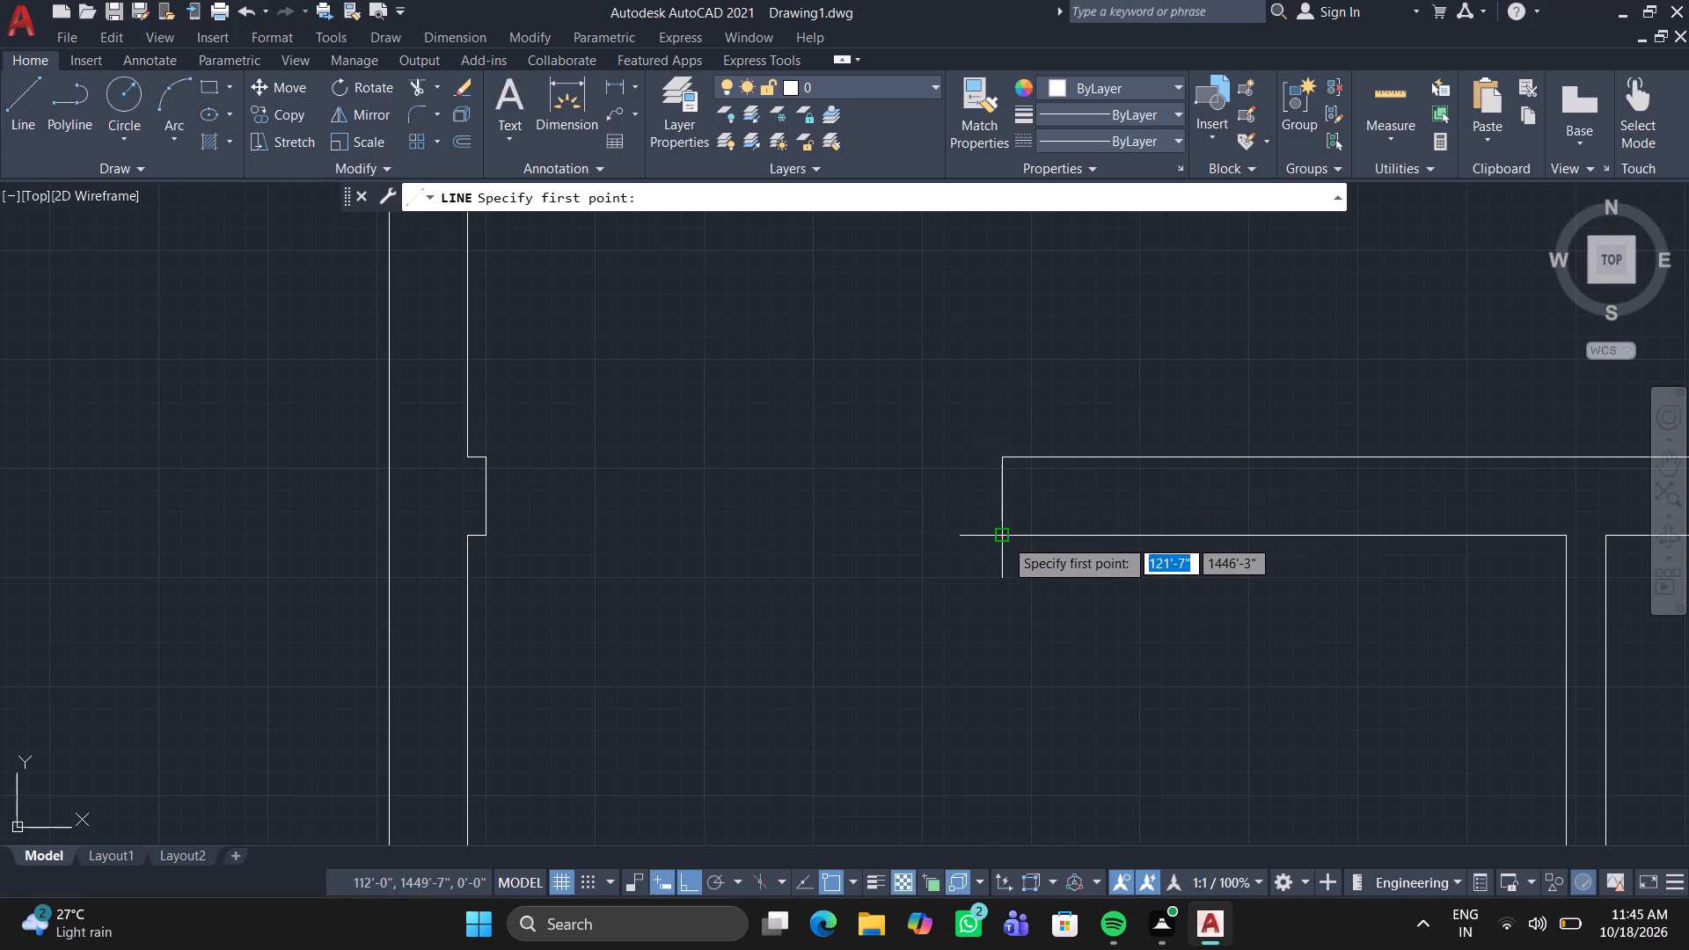
left_click_drag(1005, 538, 995, 538)
left_click(896, 546)
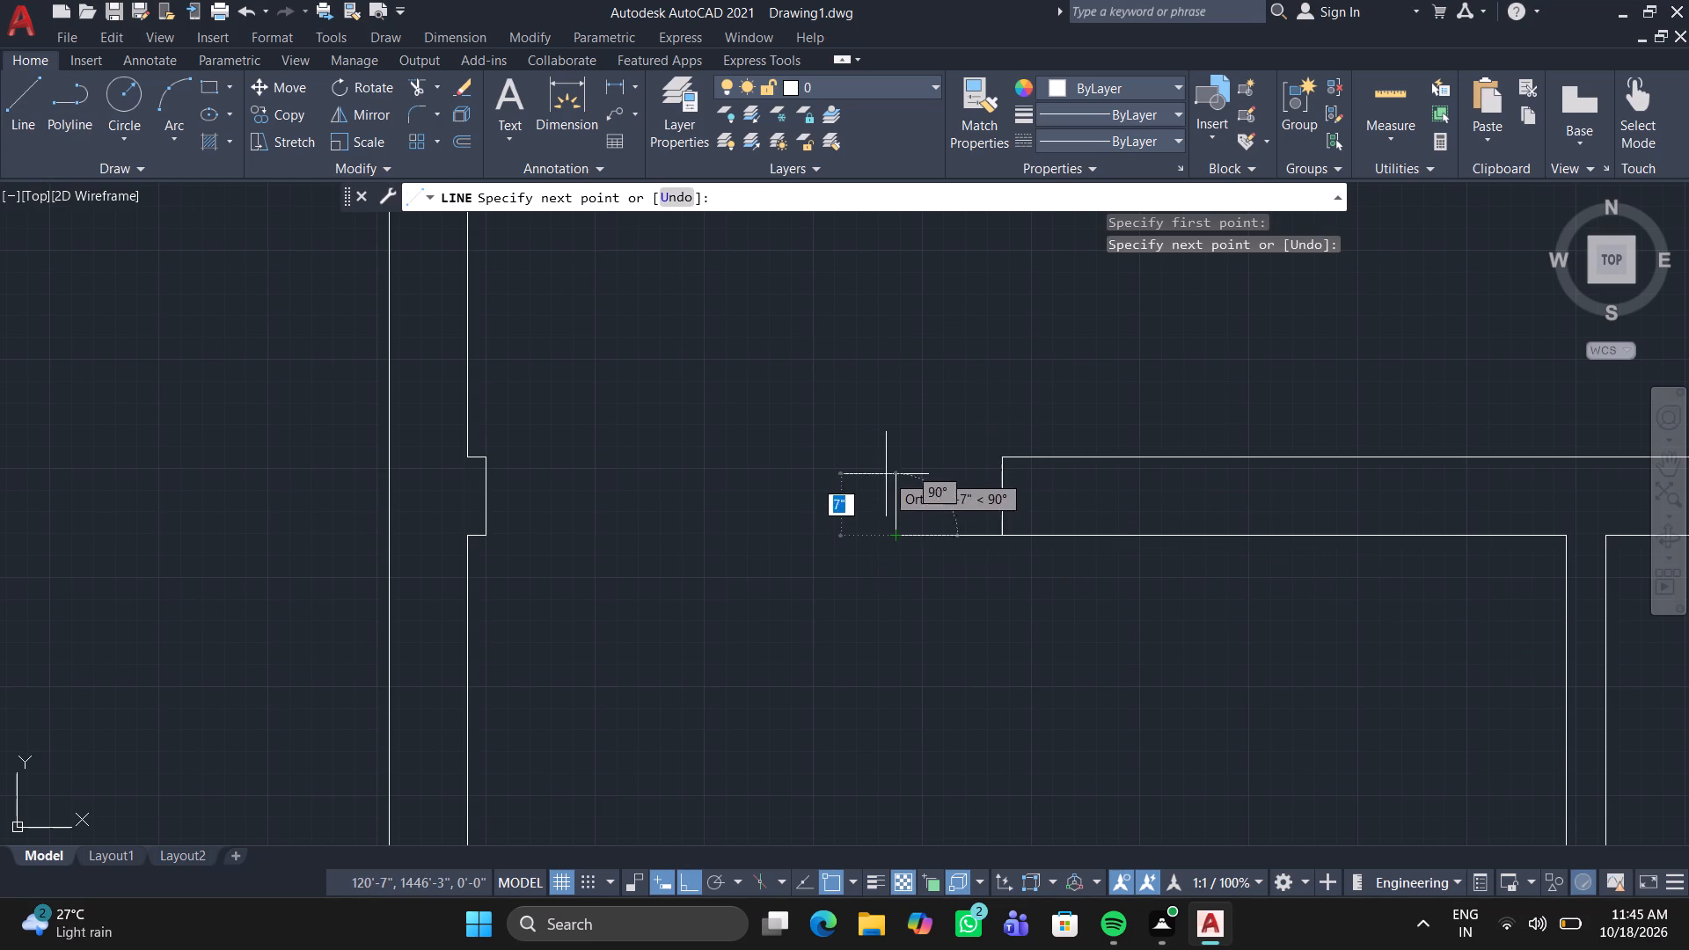
left_click(896, 456)
scroll(1005, 447, "up", 3)
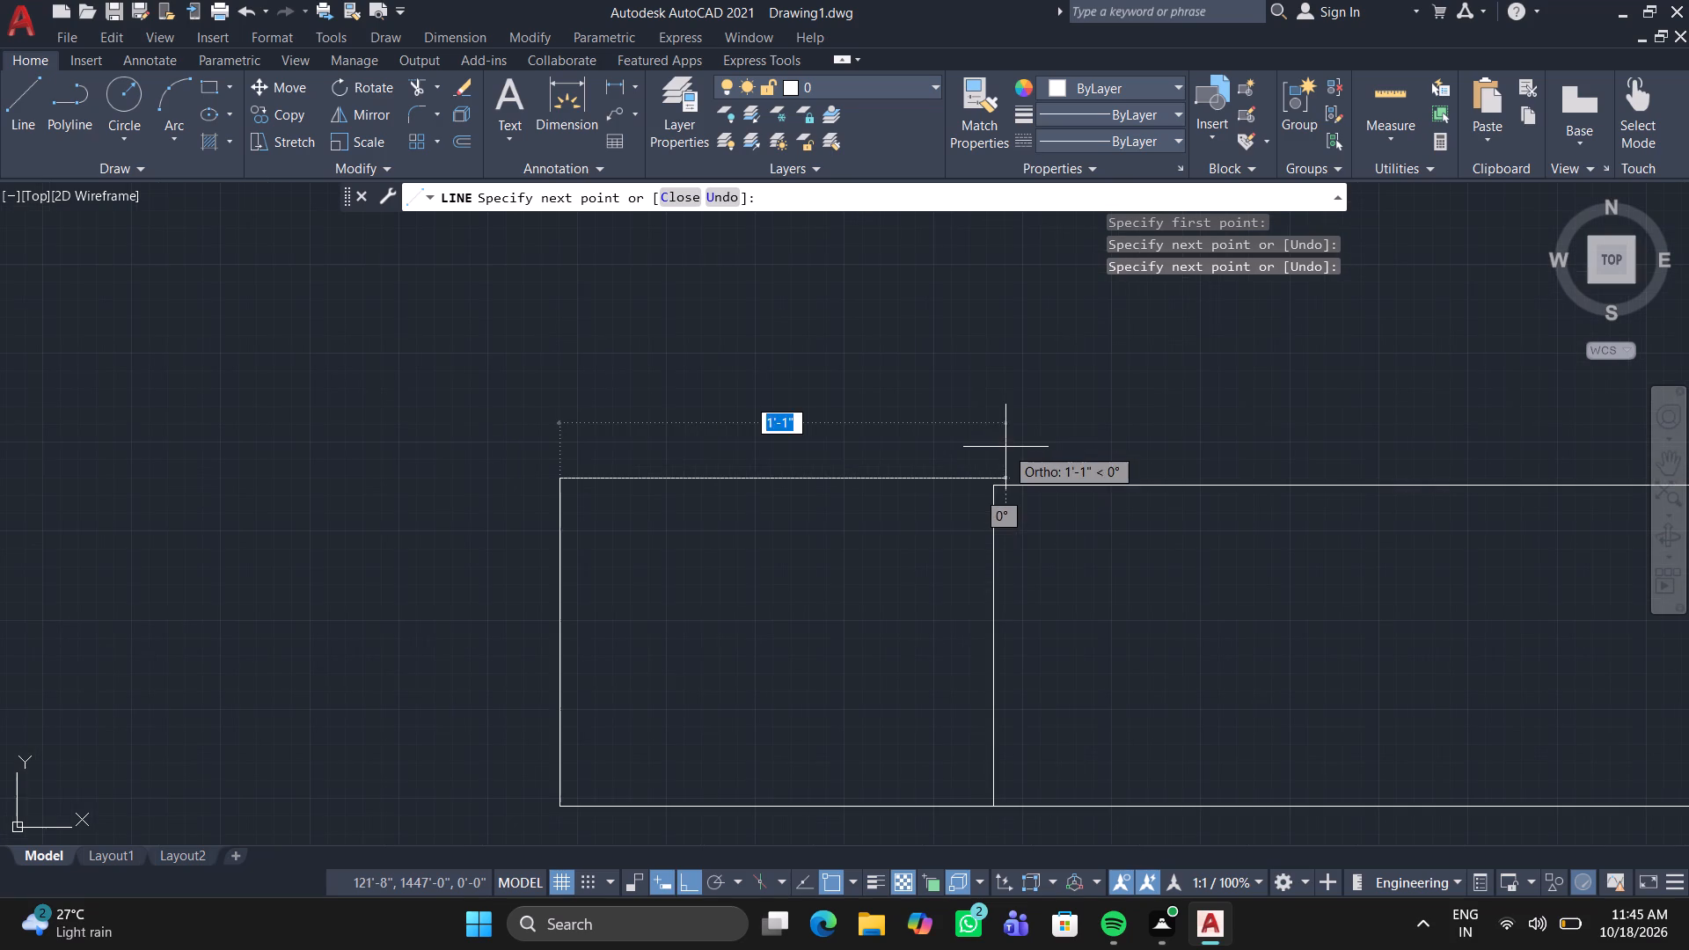
key("Escape")
key("space")
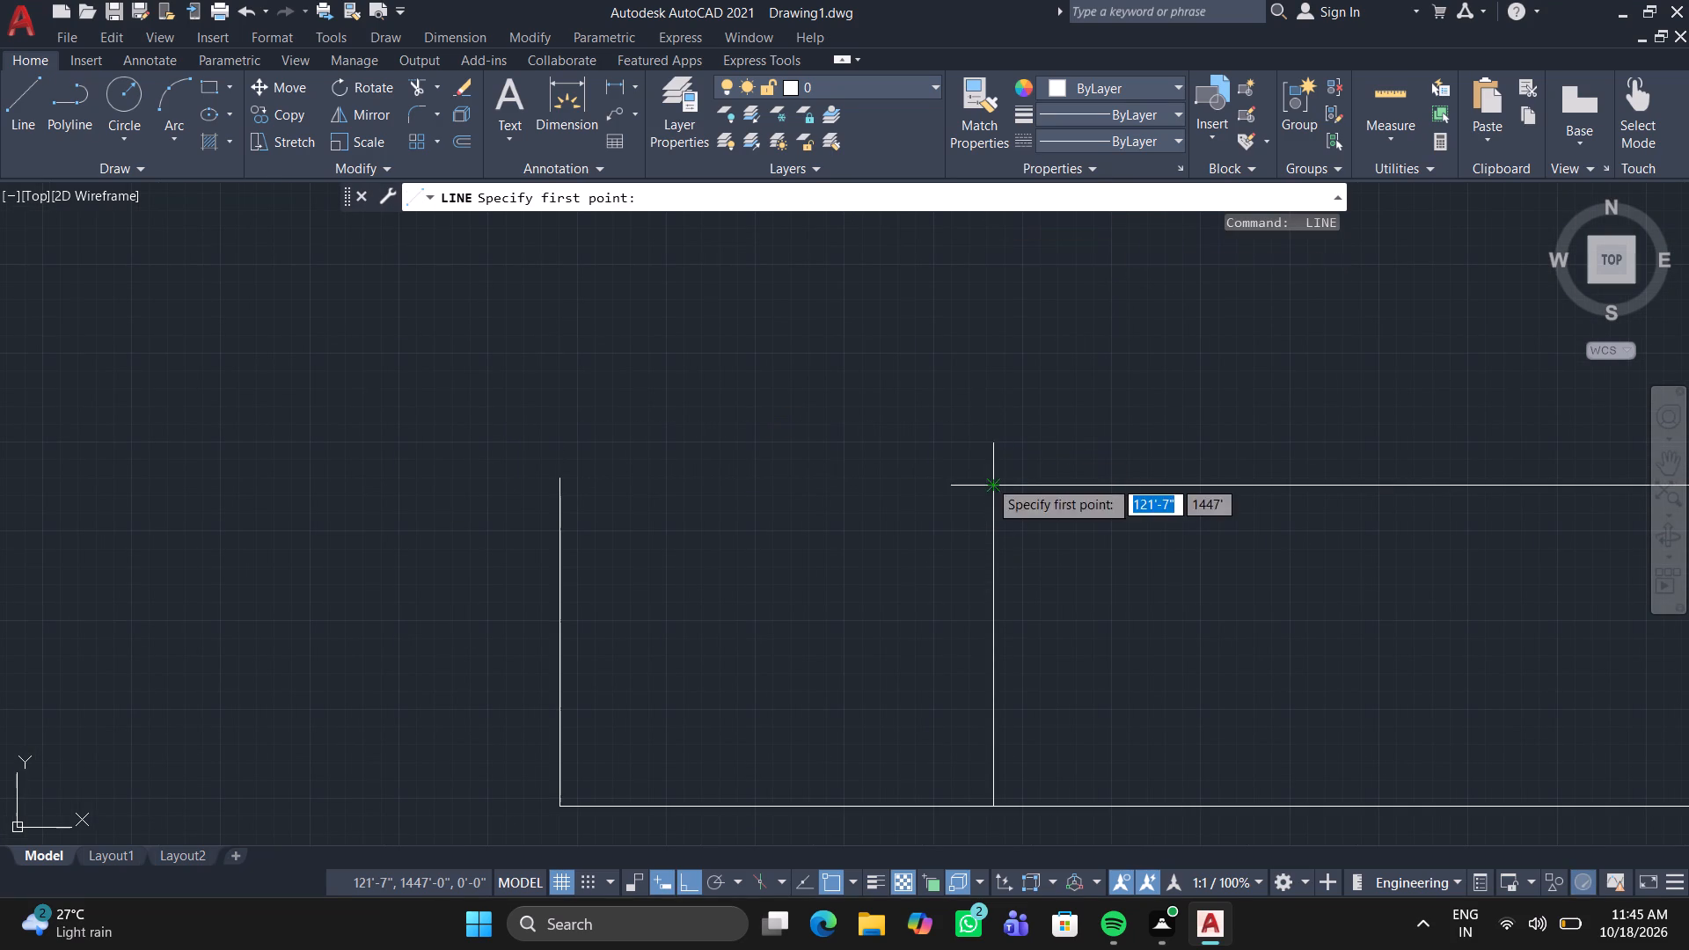
left_click(997, 490)
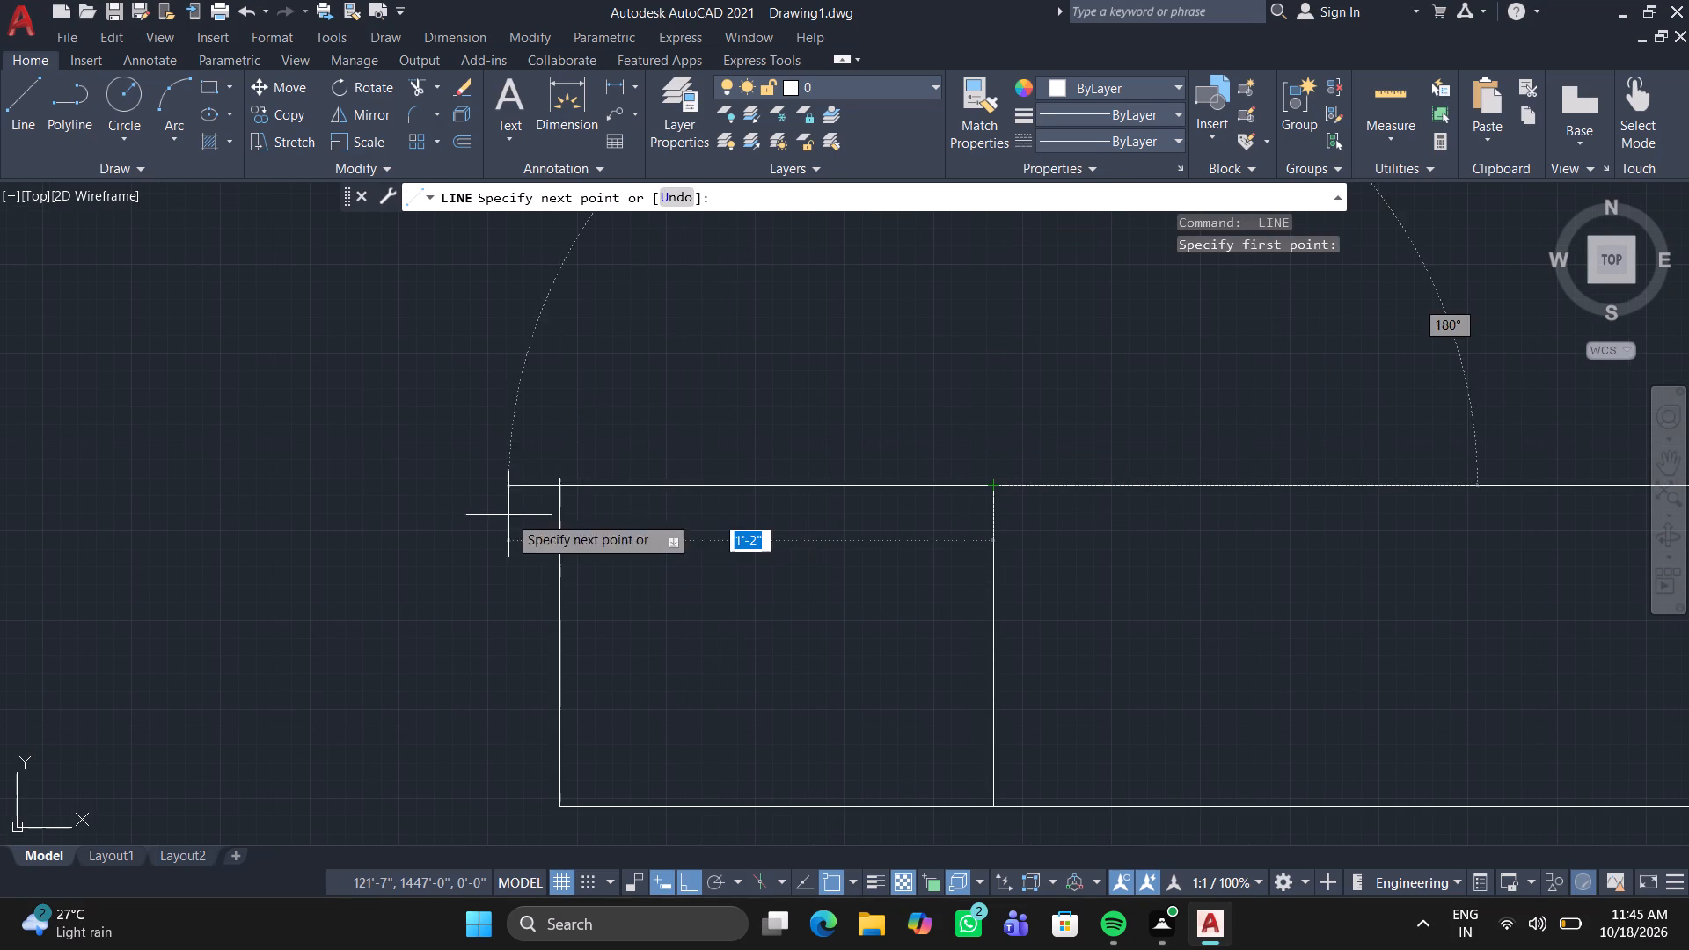
left_click(556, 488)
key("Escape")
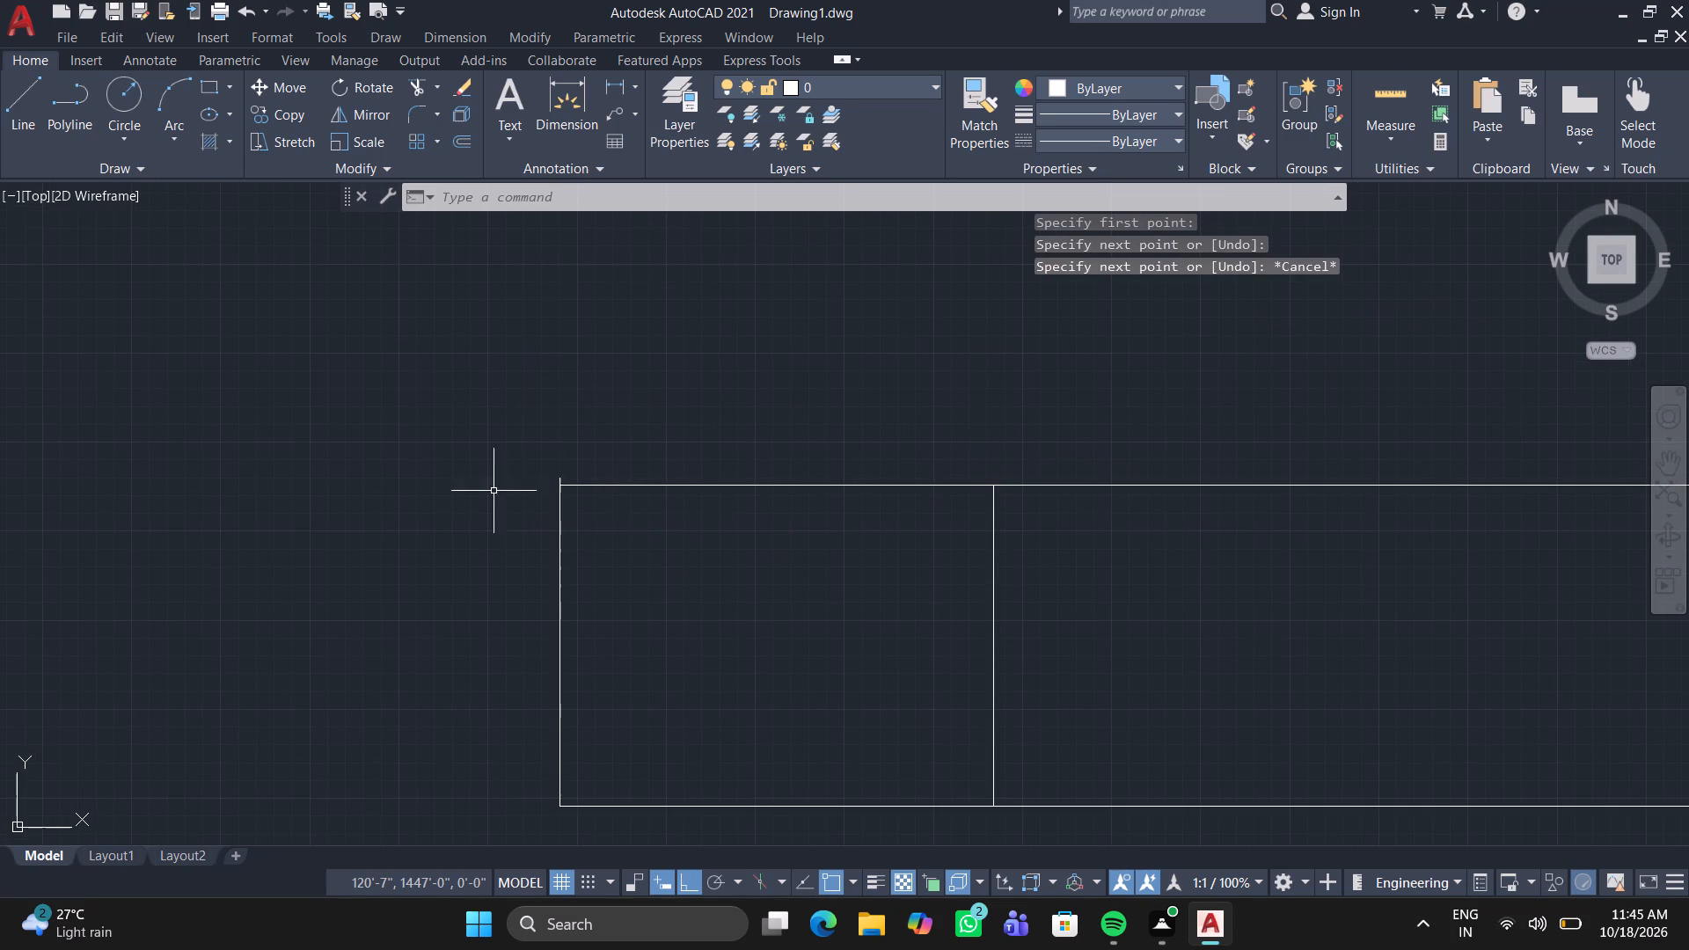
Trim the bit of the new vertical end line that projects above the wall's upper line.
scroll(542, 451, "up", 3)
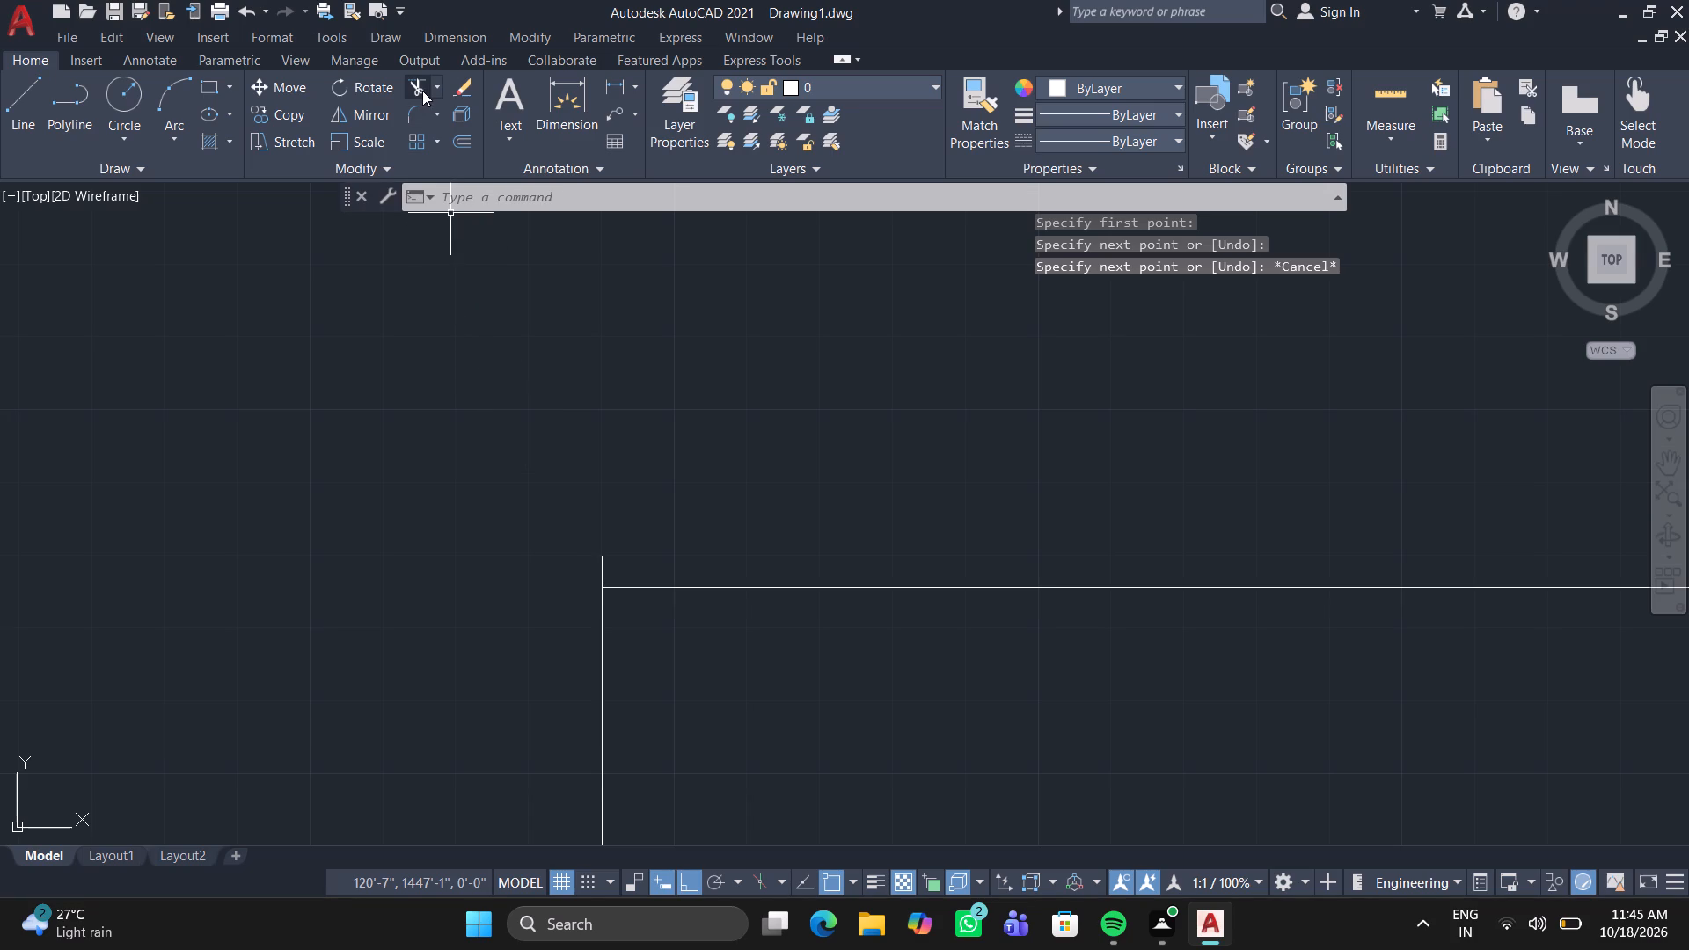
left_click(413, 87)
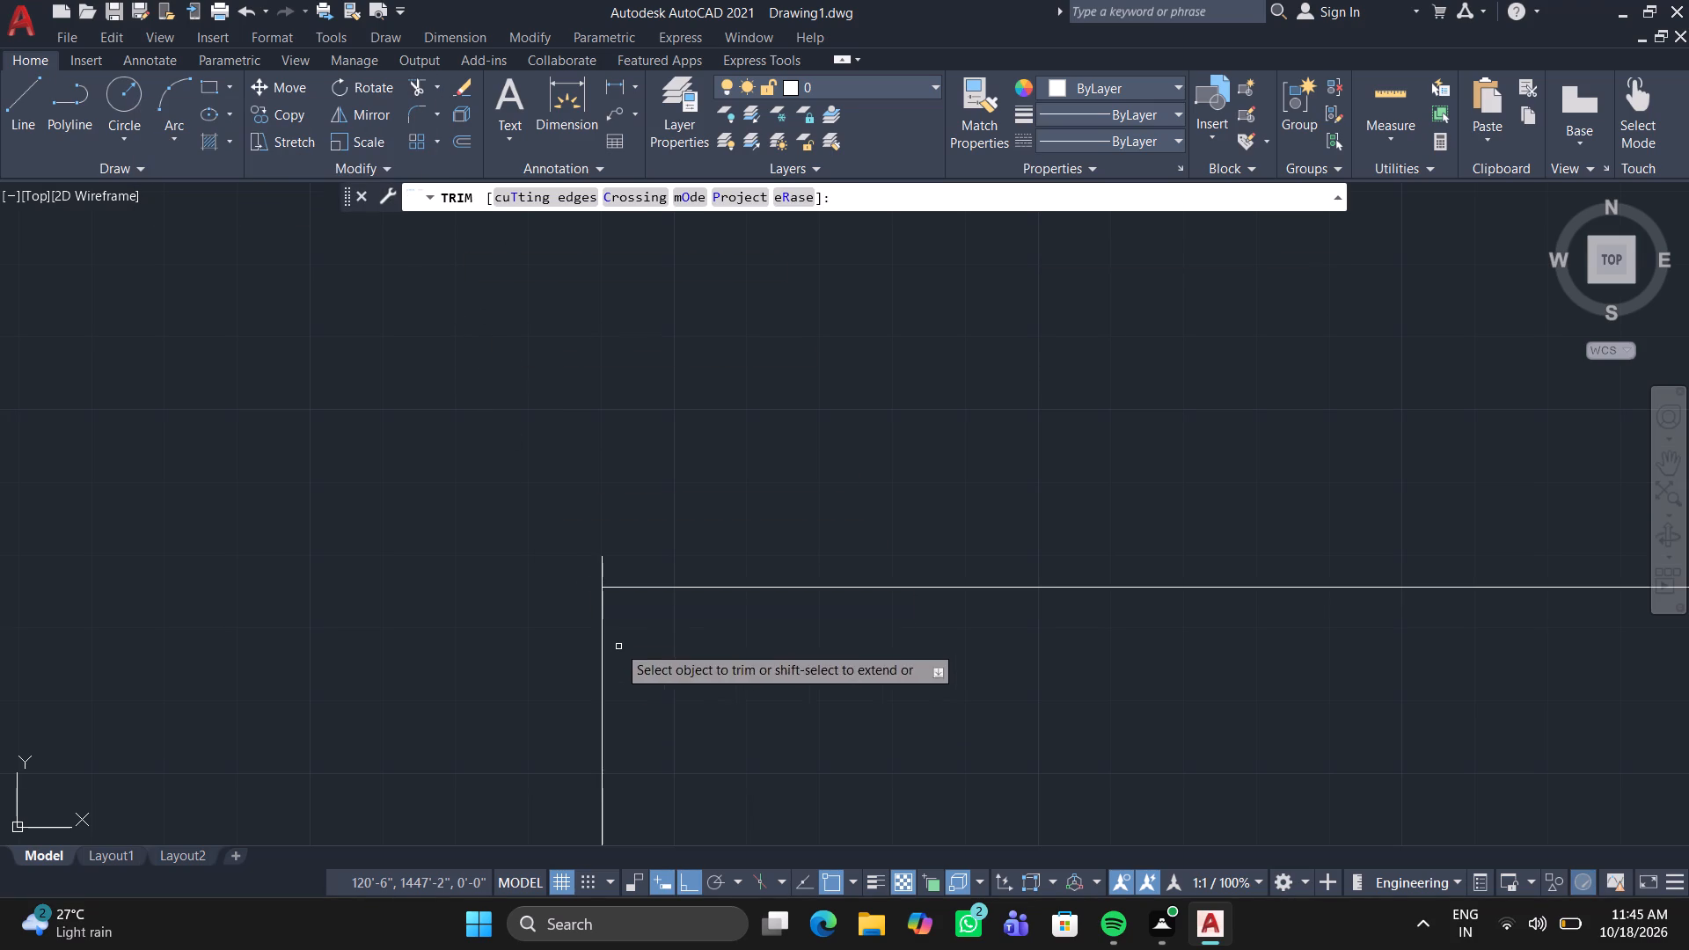
left_click(585, 560)
left_click(813, 561)
key("Escape")
Draw a window symbol about 4'-7" long in the wall beside the opening, with an end line and two inner parallel lines.
scroll(814, 557, "down", 4)
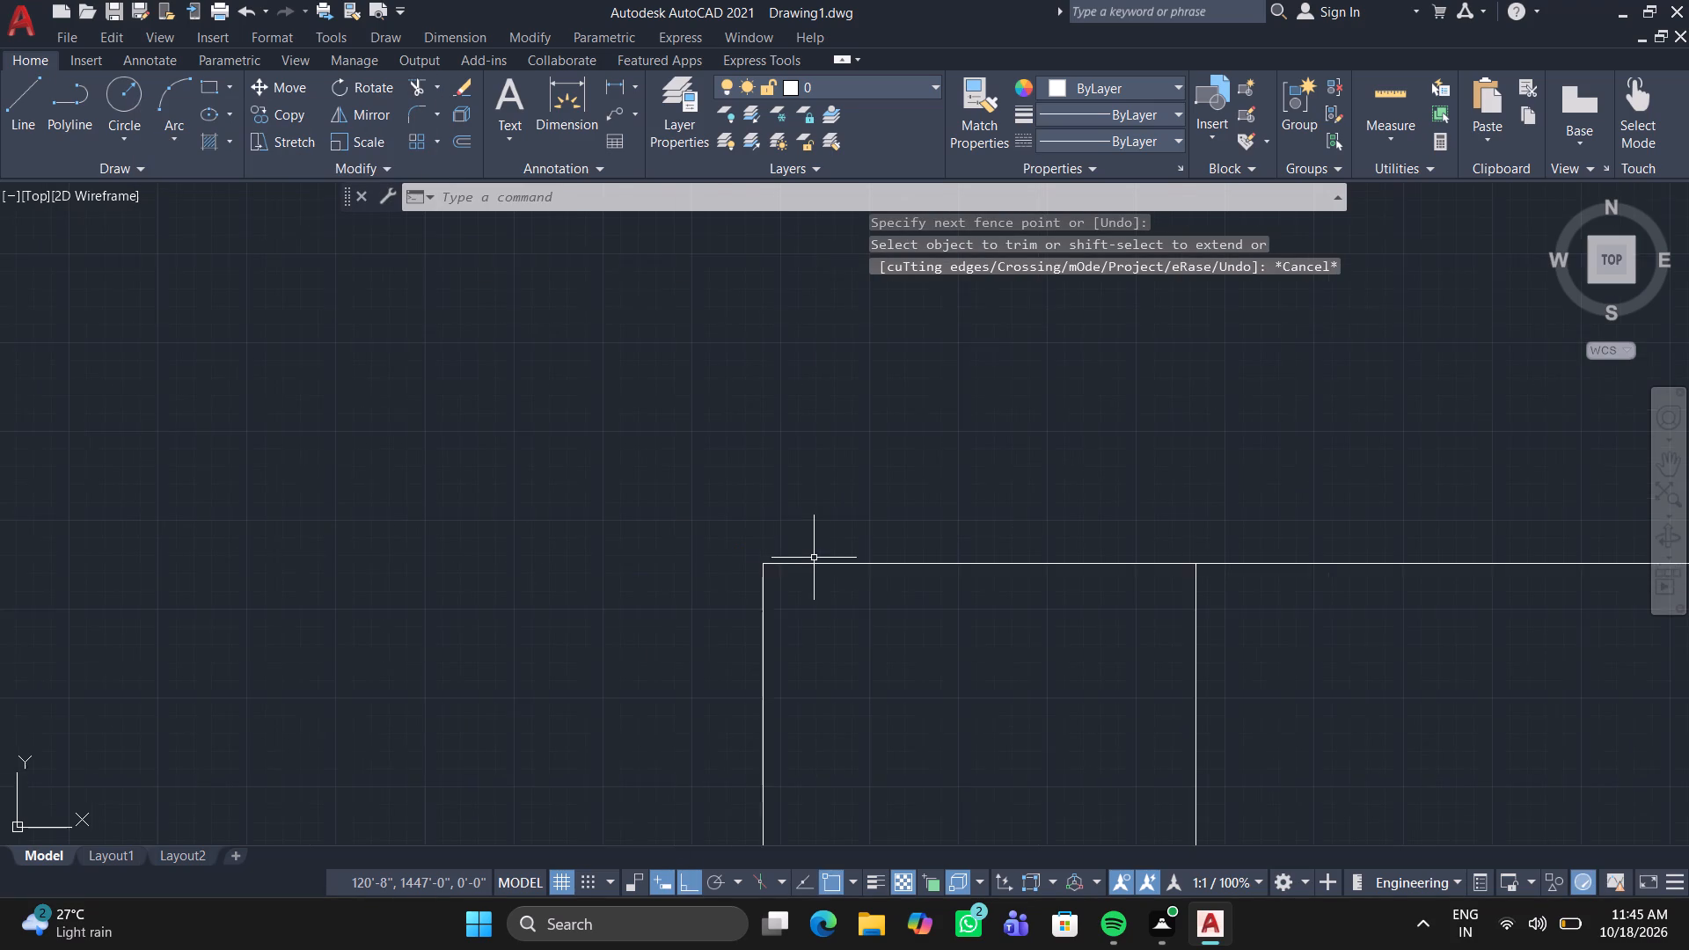
scroll(888, 631, "down", 3)
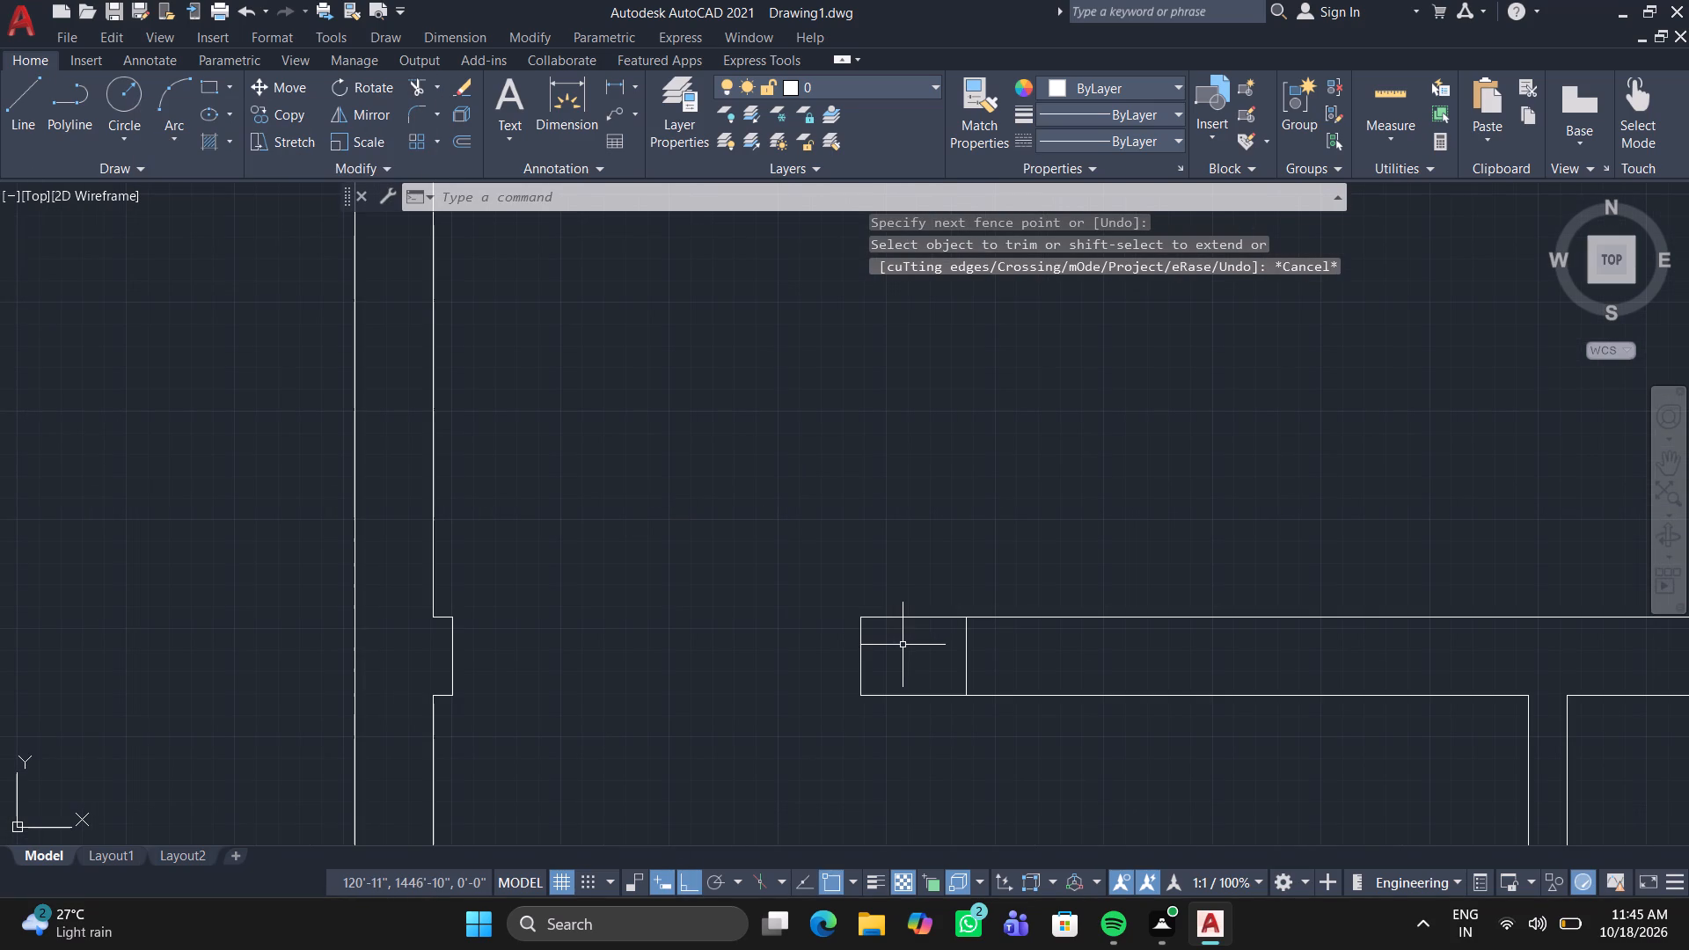
middle_click_drag(903, 645, 632, 623)
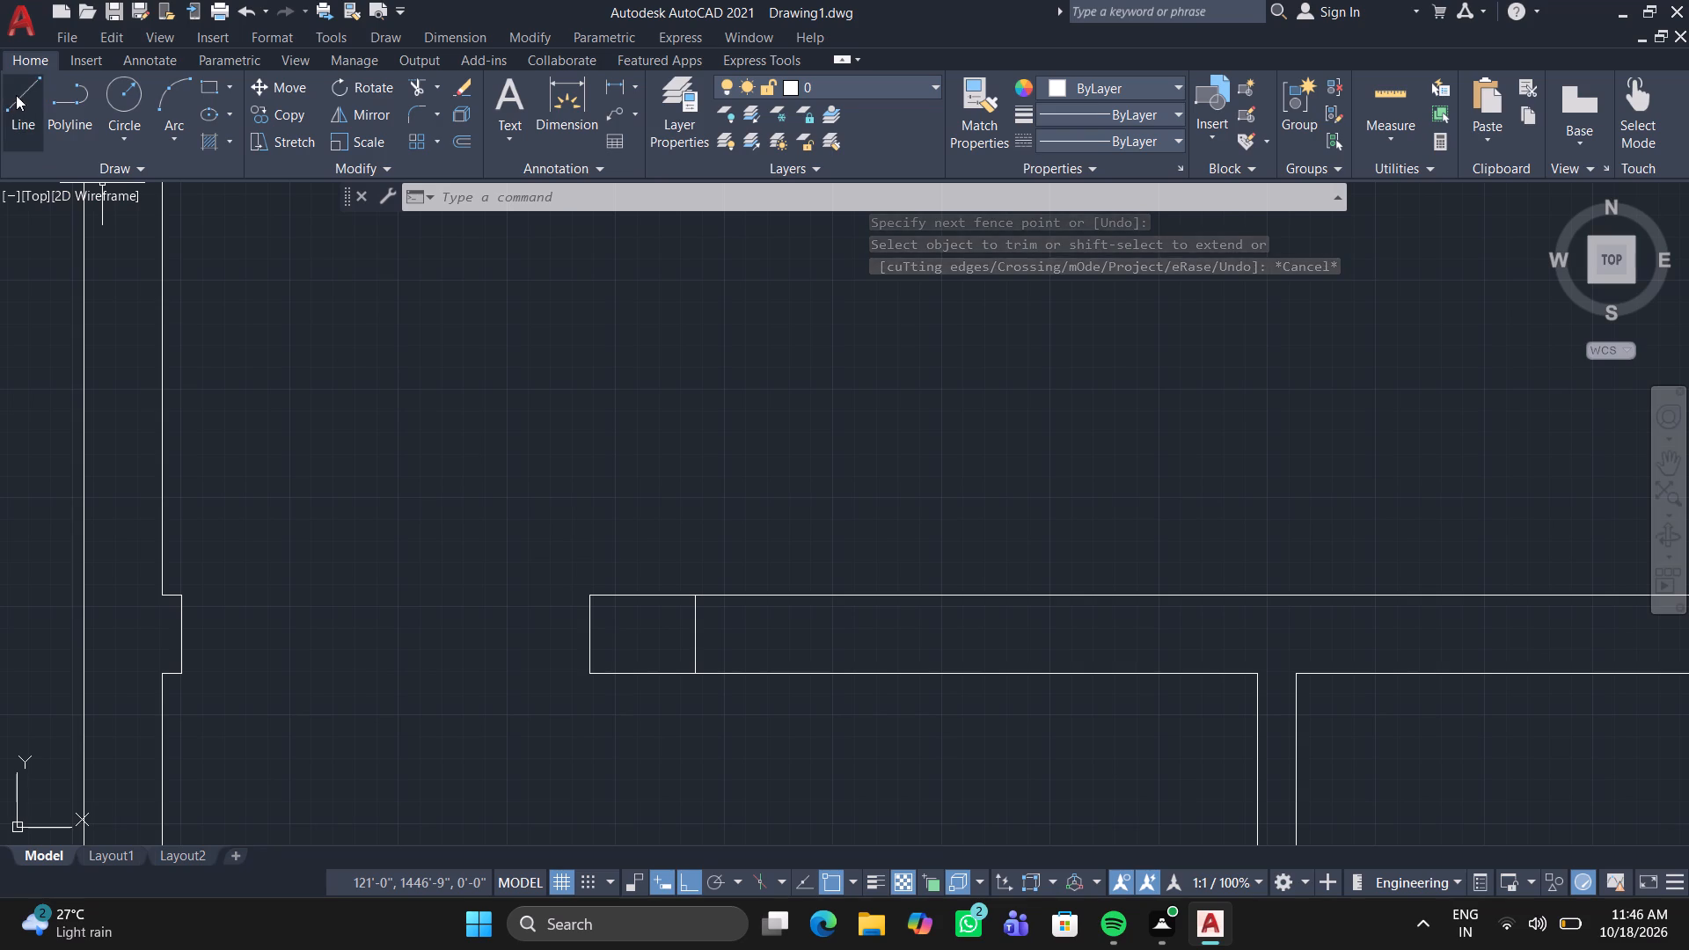
left_click(16, 95)
left_click(1169, 676)
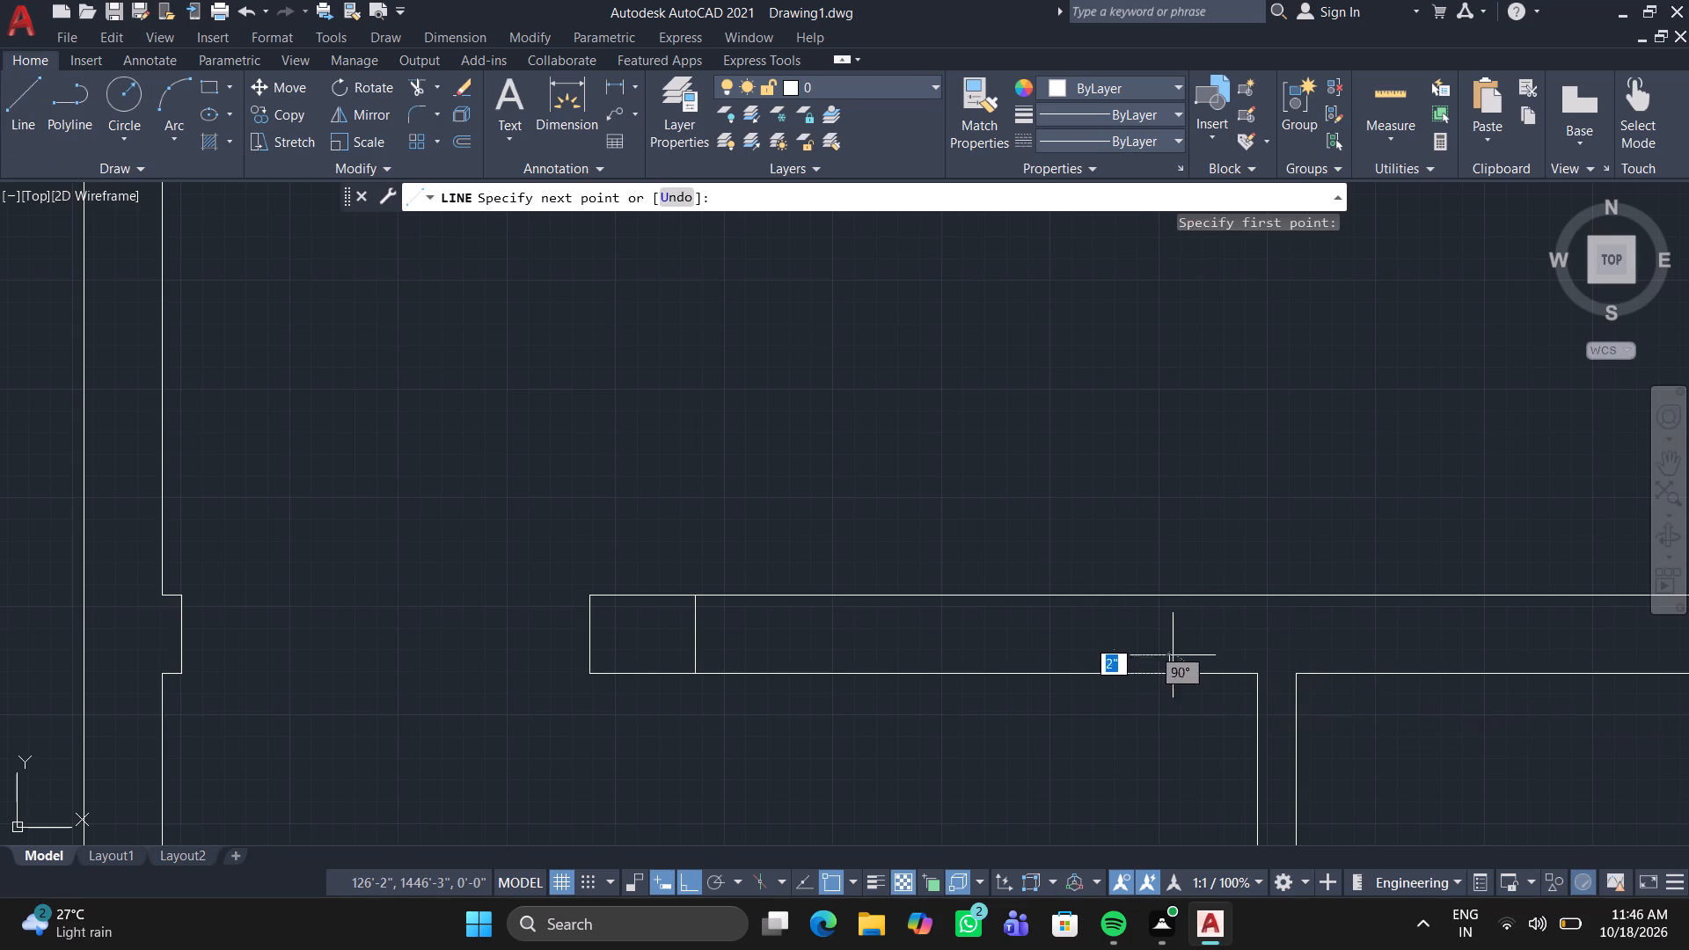
left_click(1166, 589)
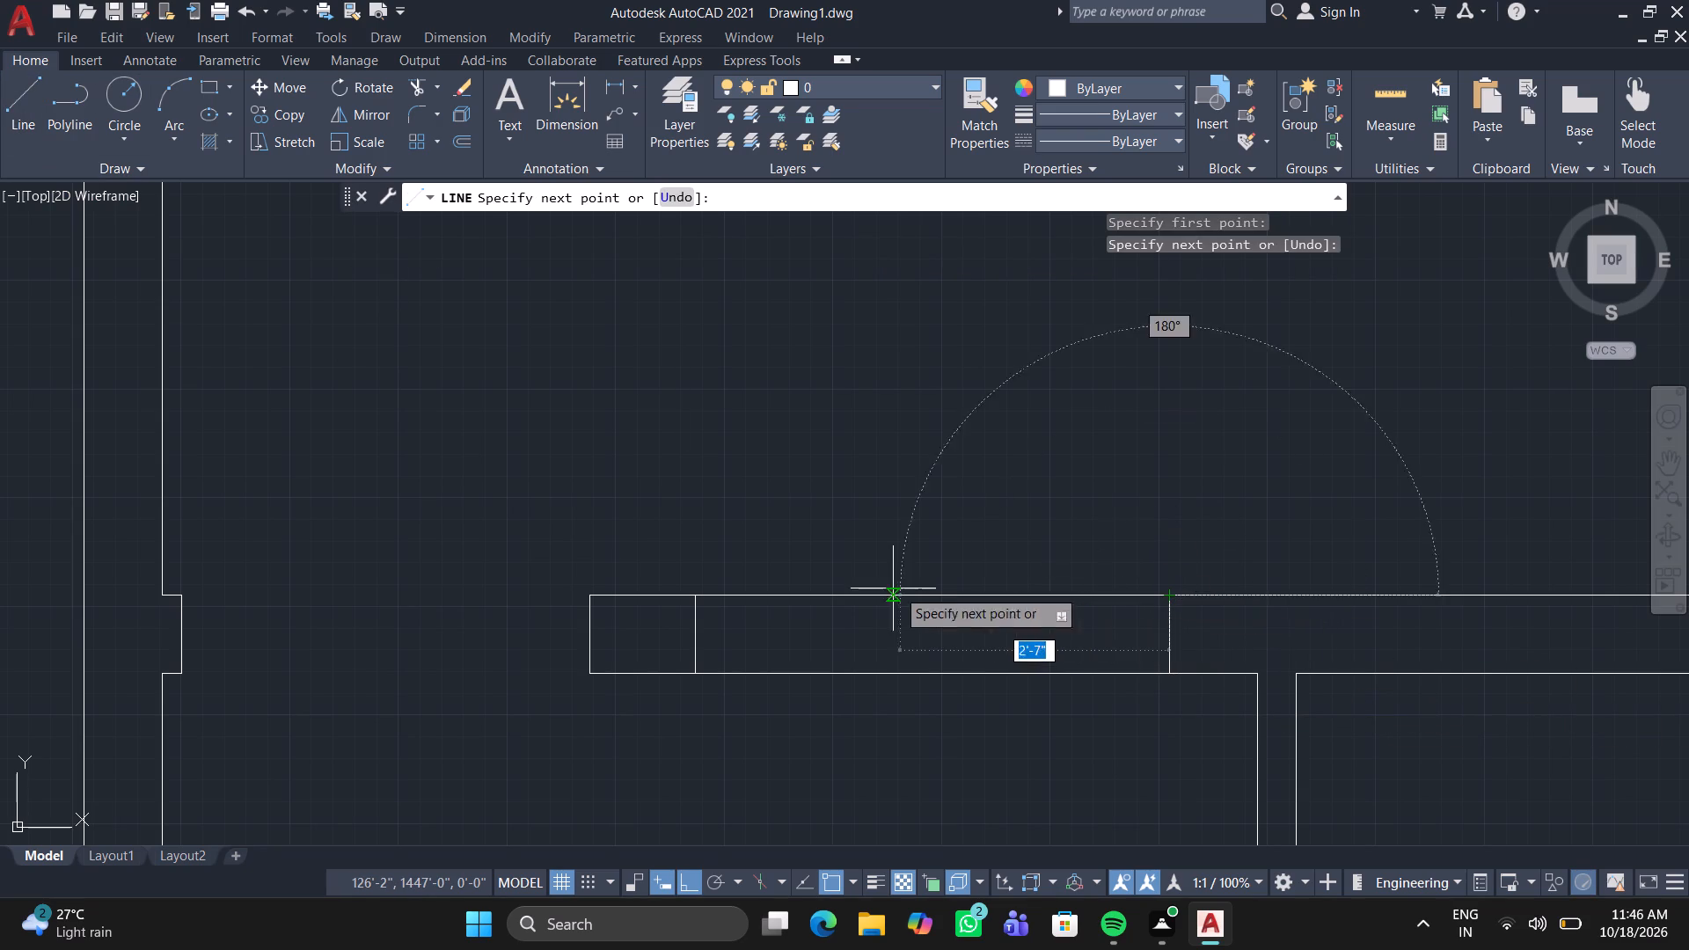
left_click(699, 596)
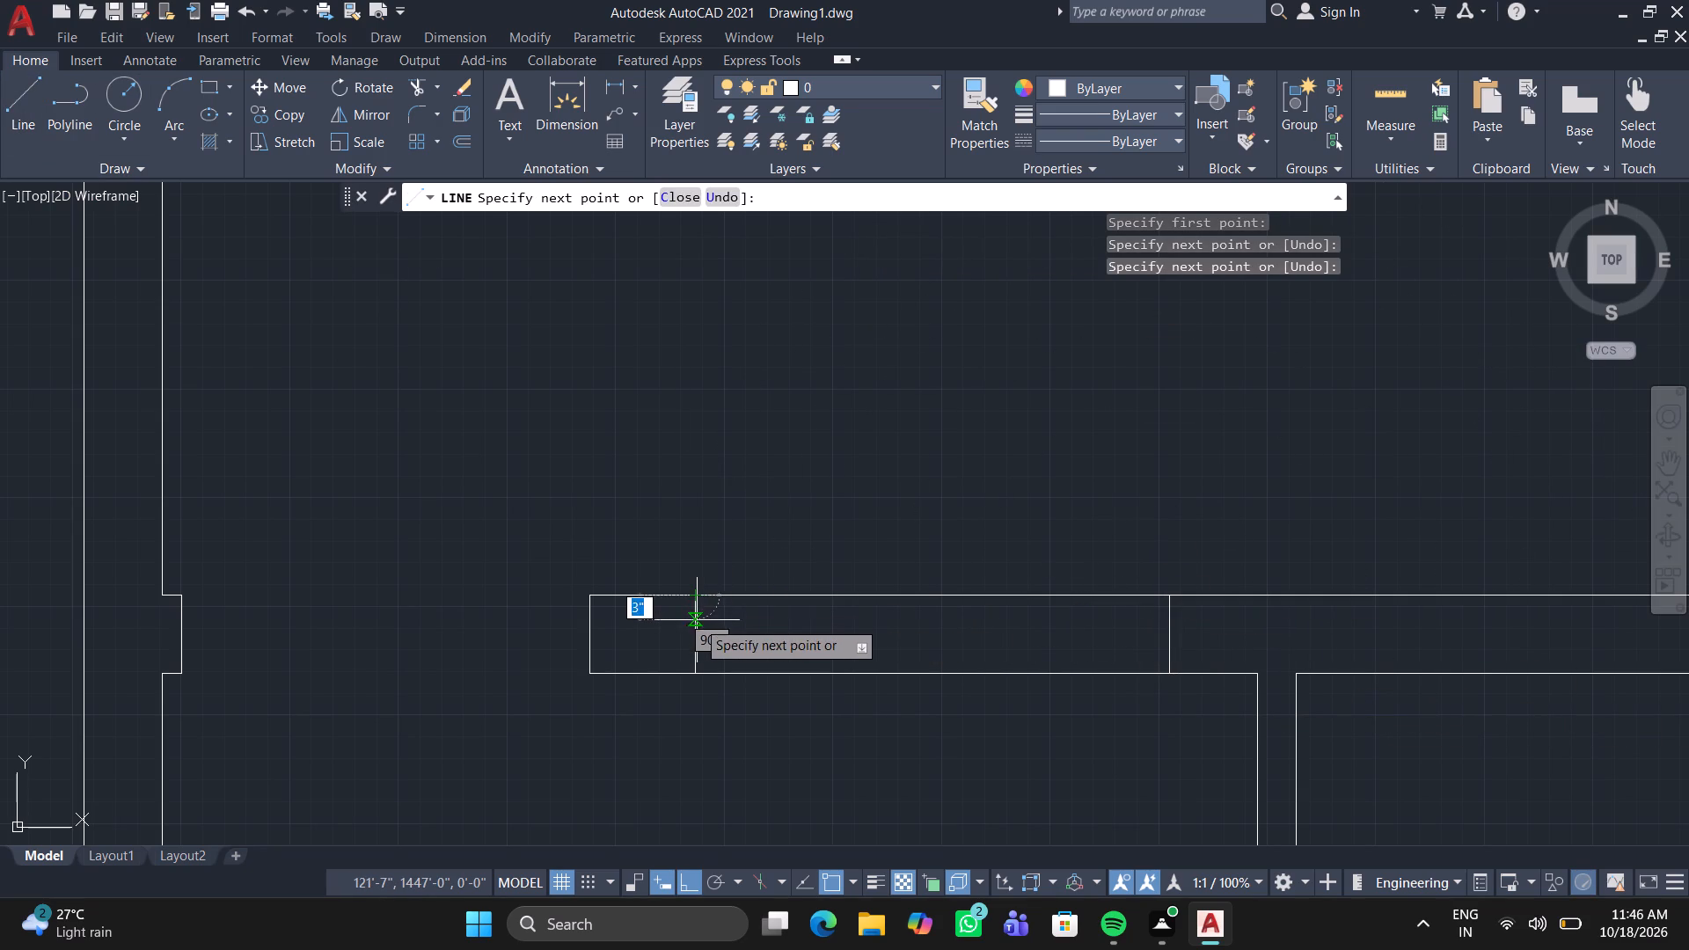
left_click(697, 620)
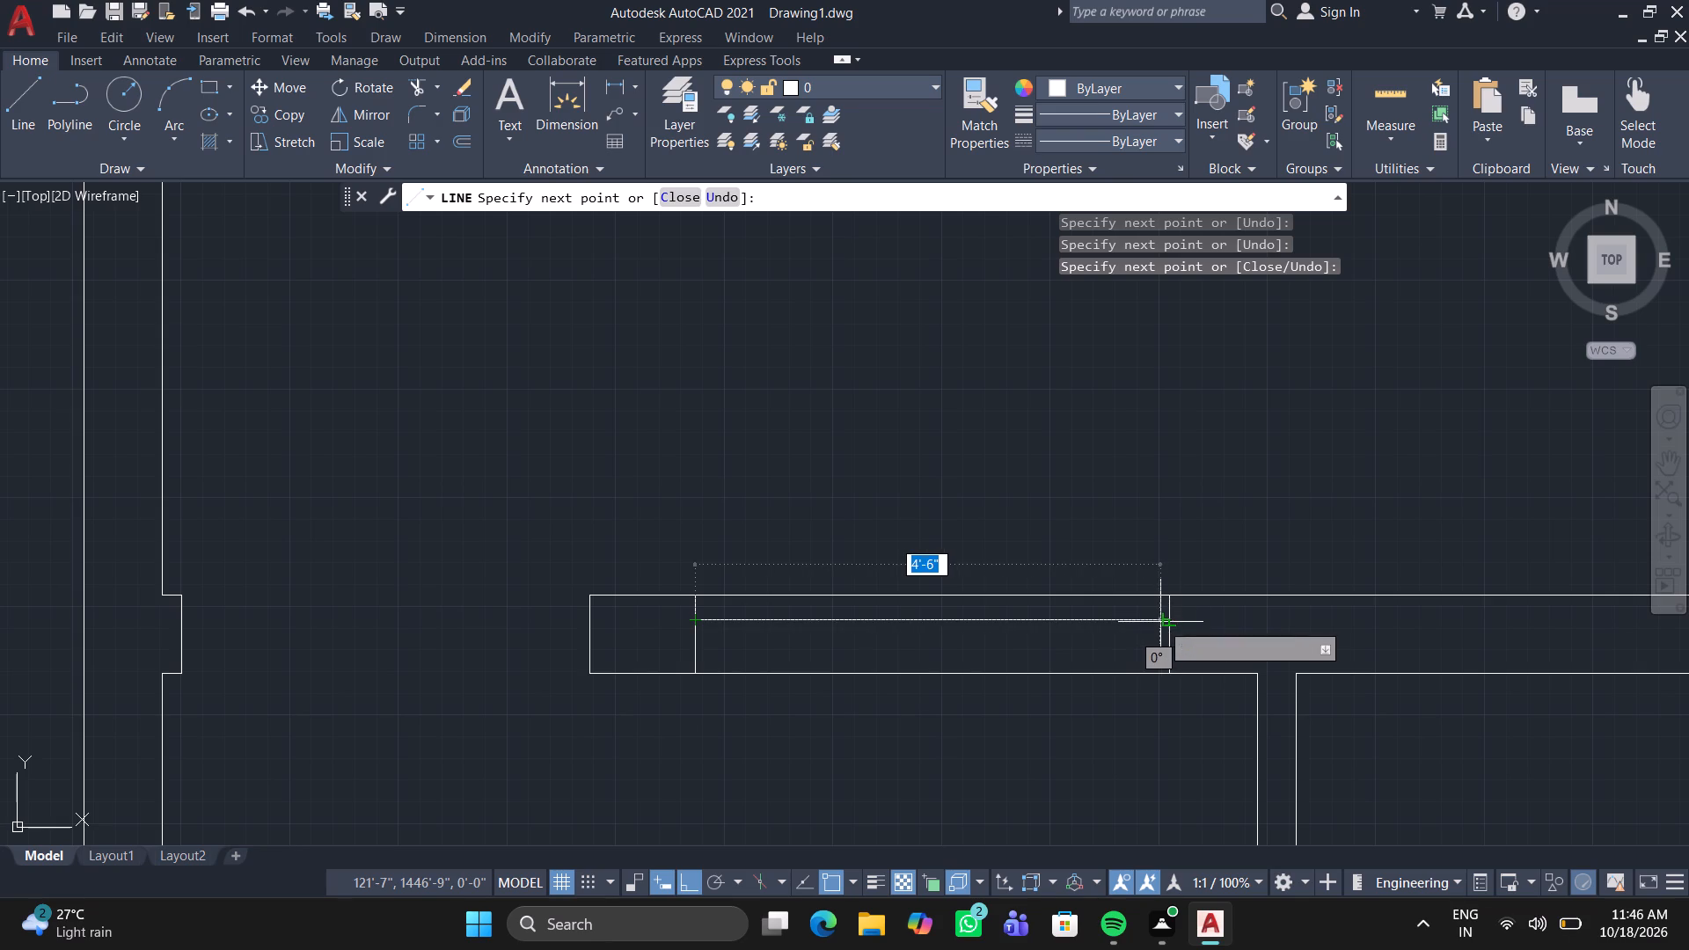
left_click(1164, 622)
left_click(1170, 655)
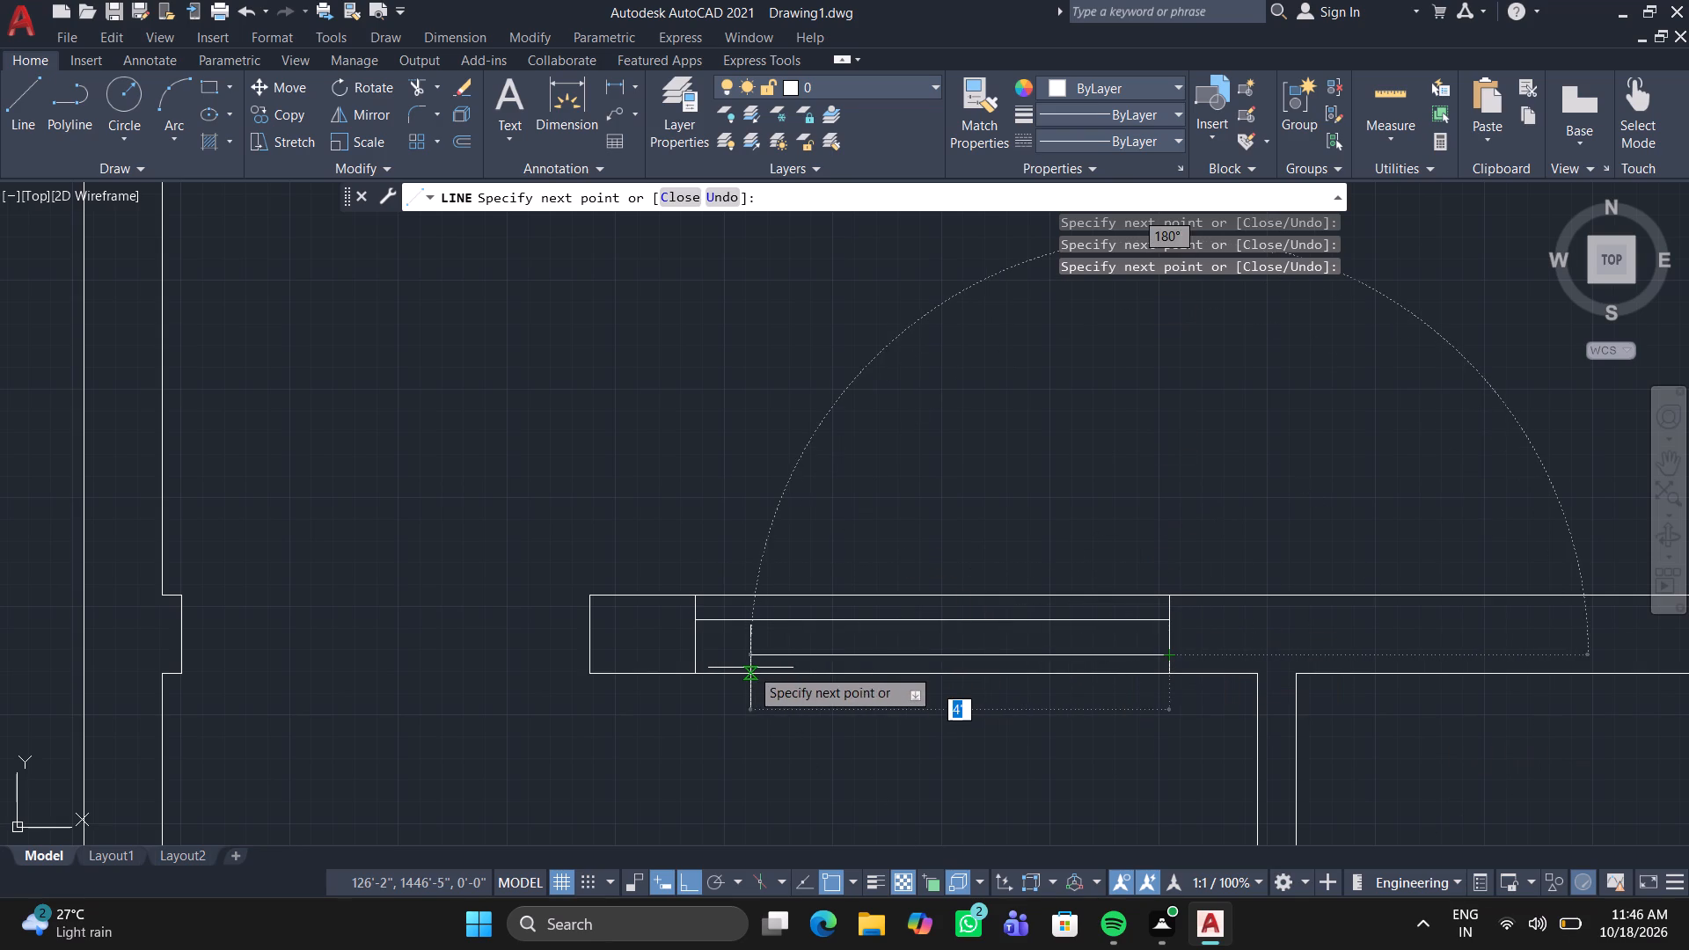
left_click(700, 654)
key("Escape")
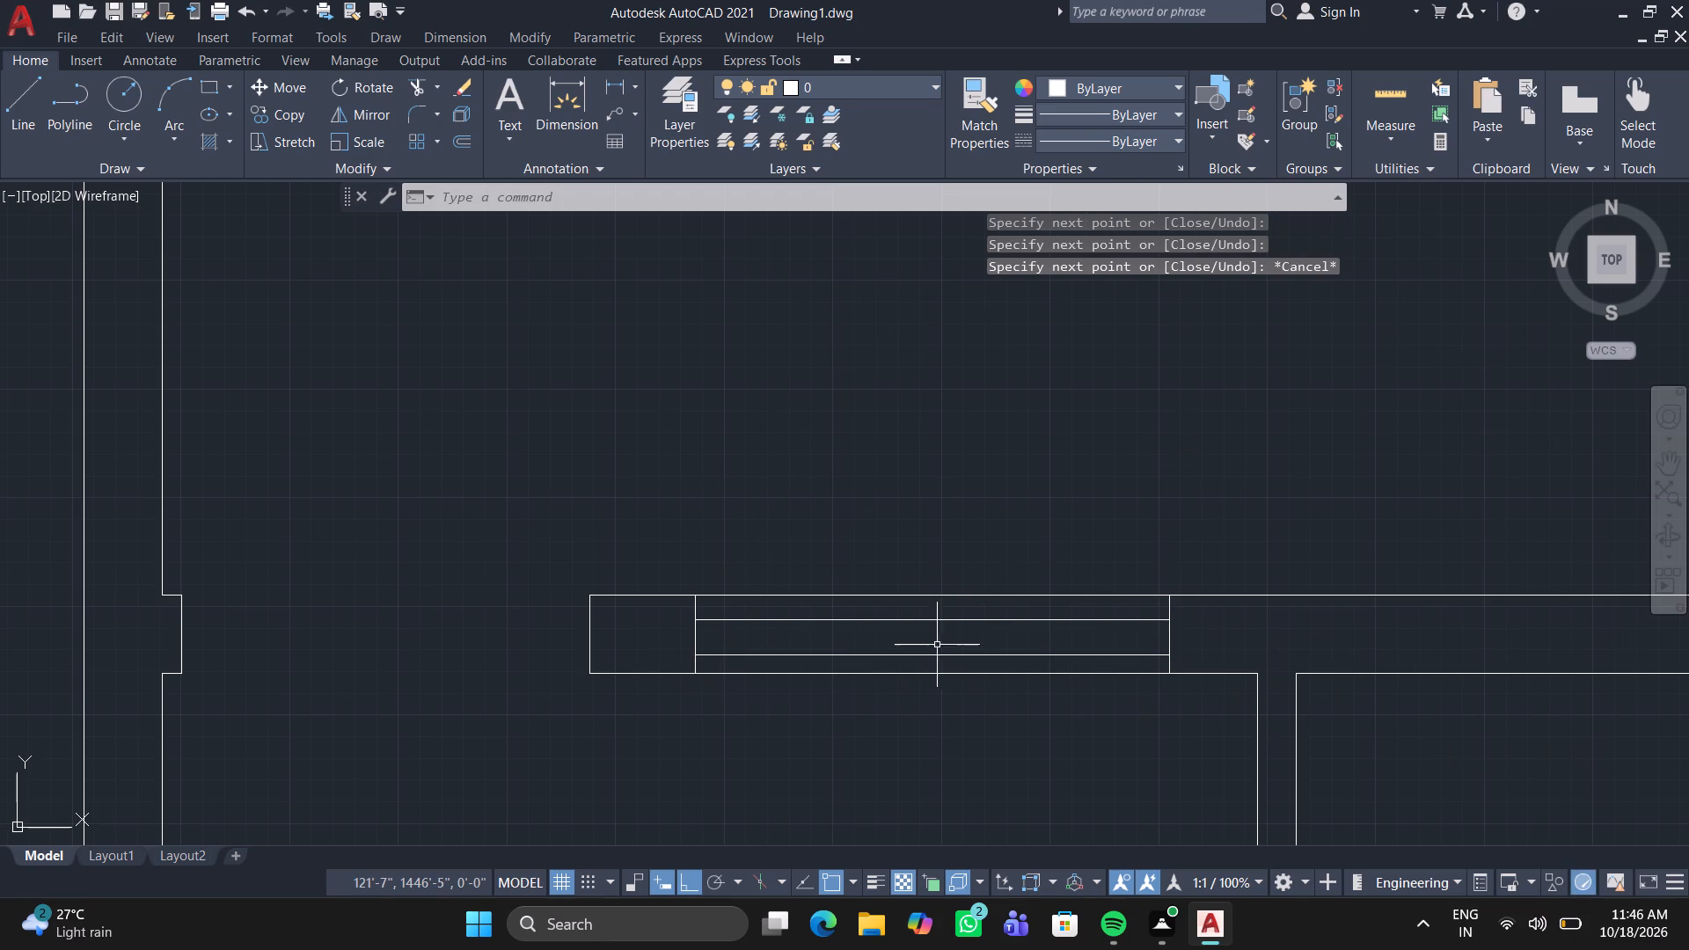
Copy the window symbol about 7'-7" to the right along the same wall, into the stretch above the small middle room.
scroll(989, 667, "down", 2)
middle_click_drag(1204, 699, 1195, 700)
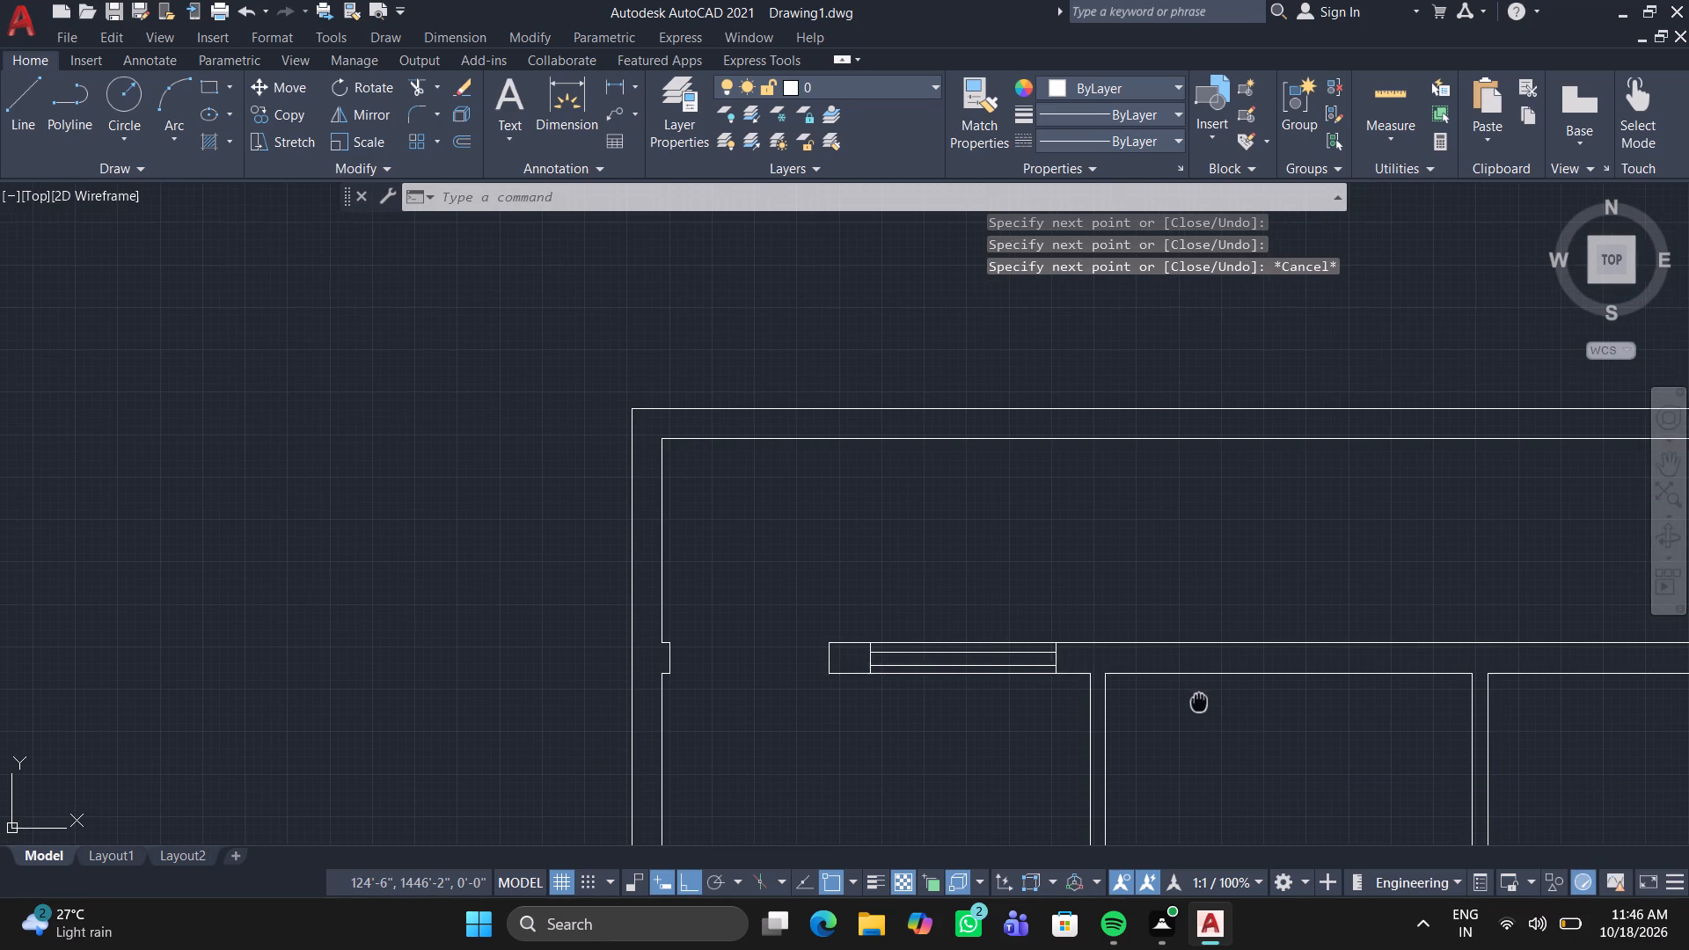
middle_click_drag(1195, 700, 1157, 696)
left_click(803, 610)
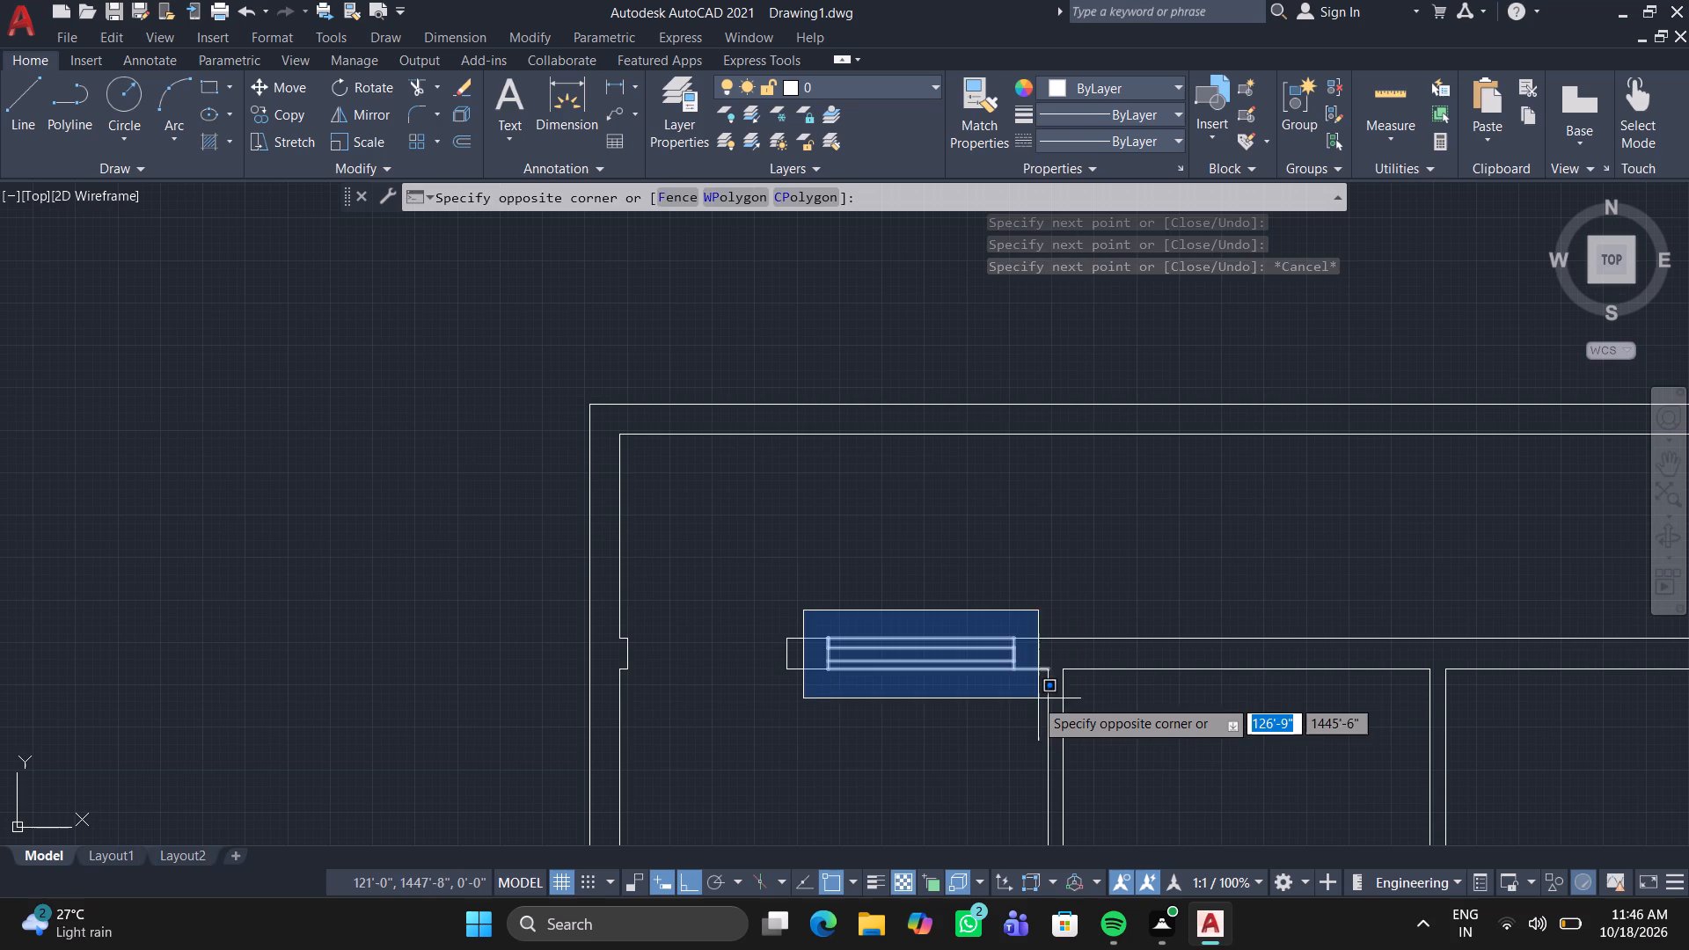
left_click(1028, 697)
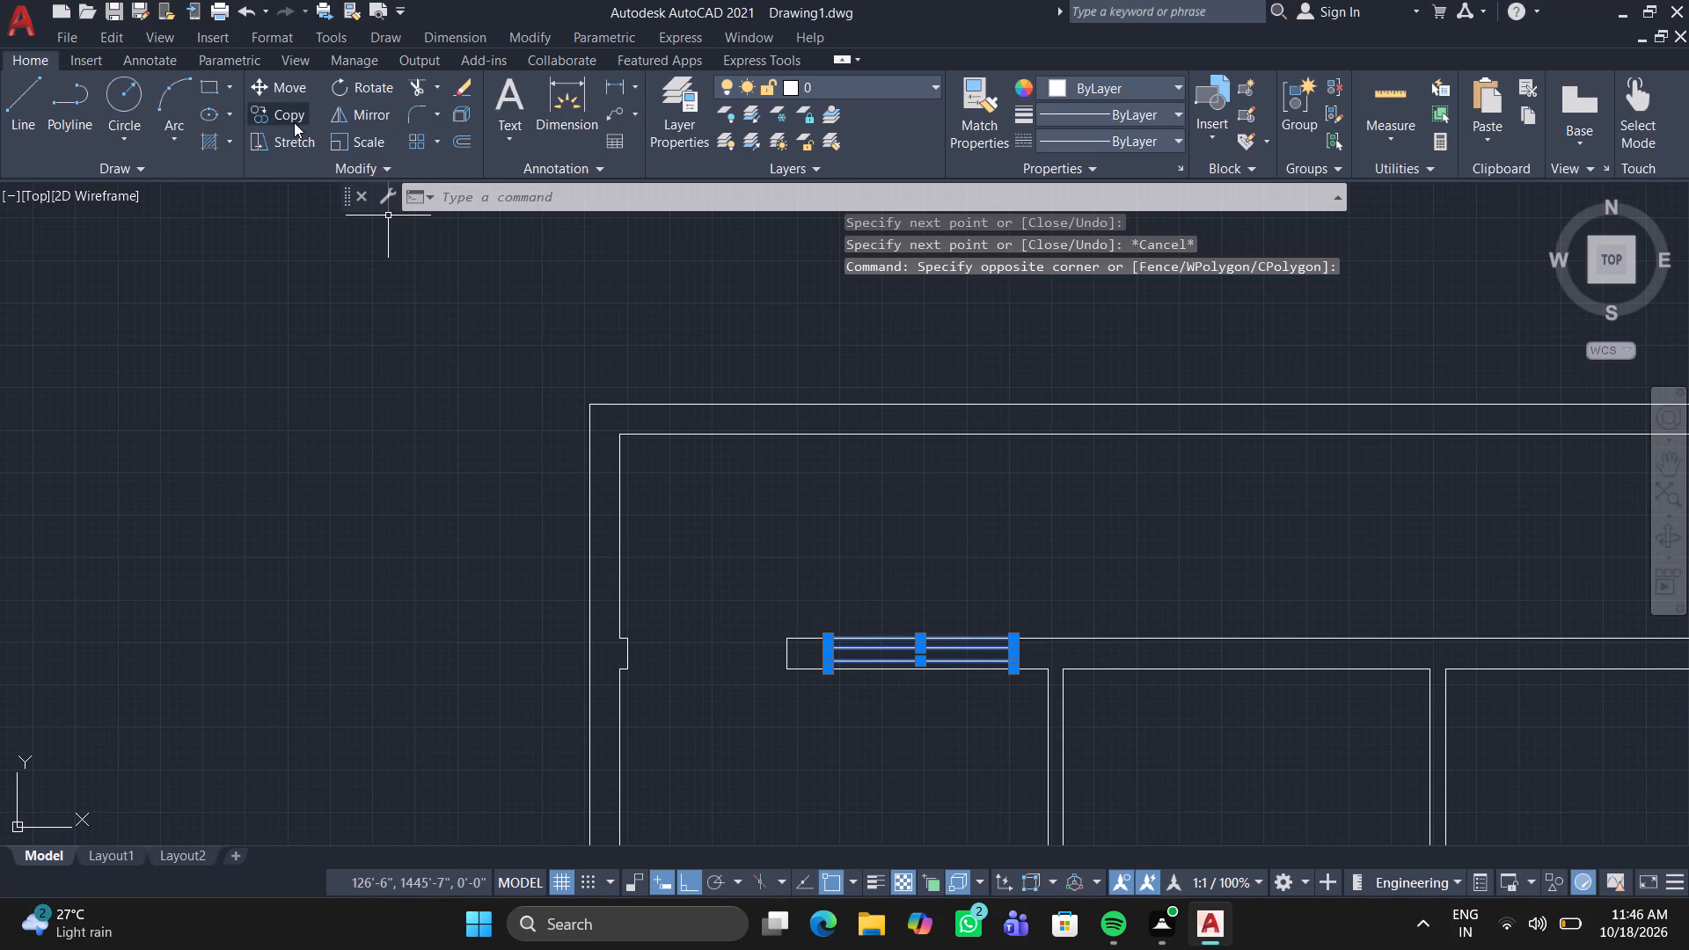
left_click(294, 122)
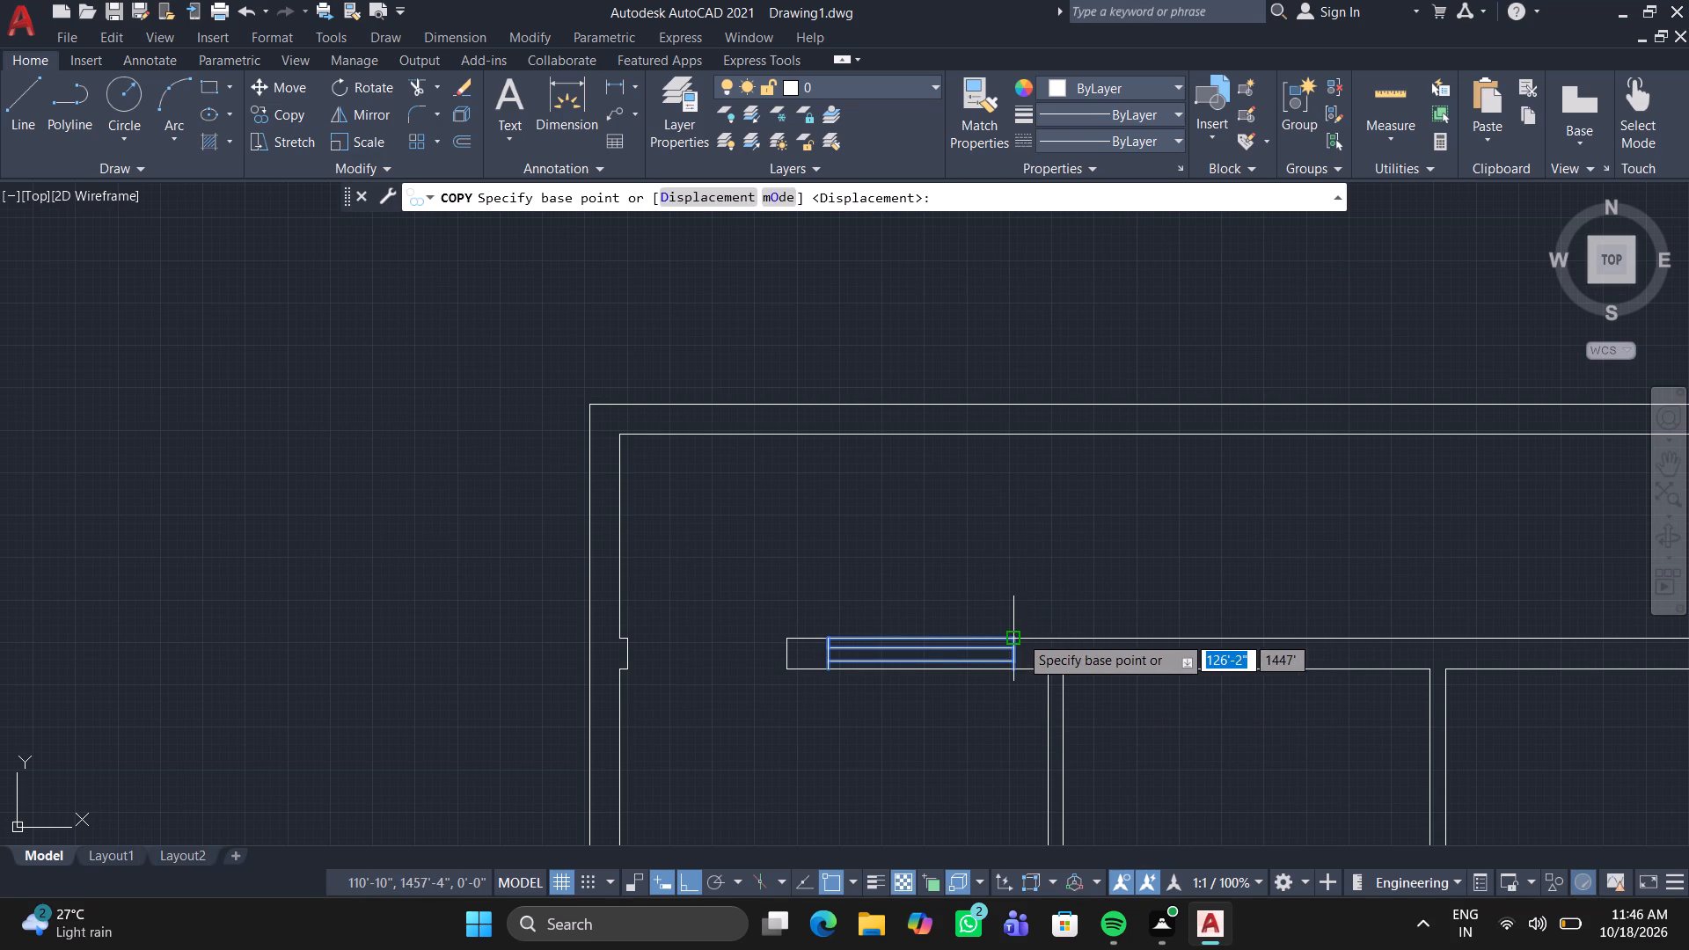
left_click(1011, 637)
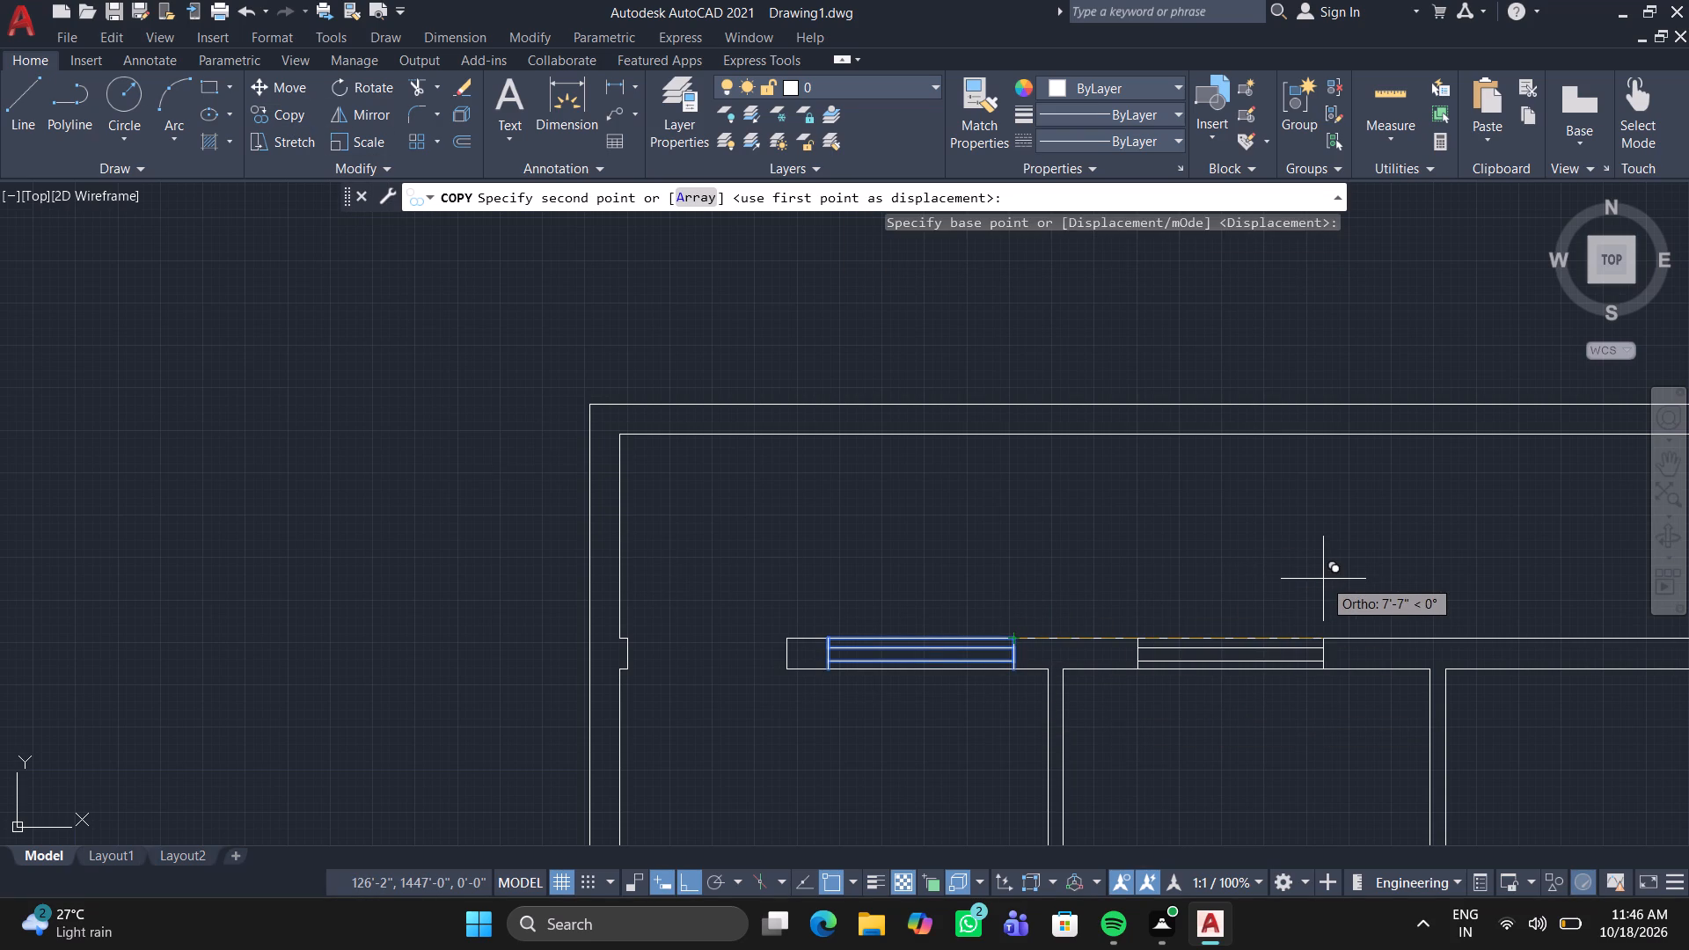
double_click(1323, 579)
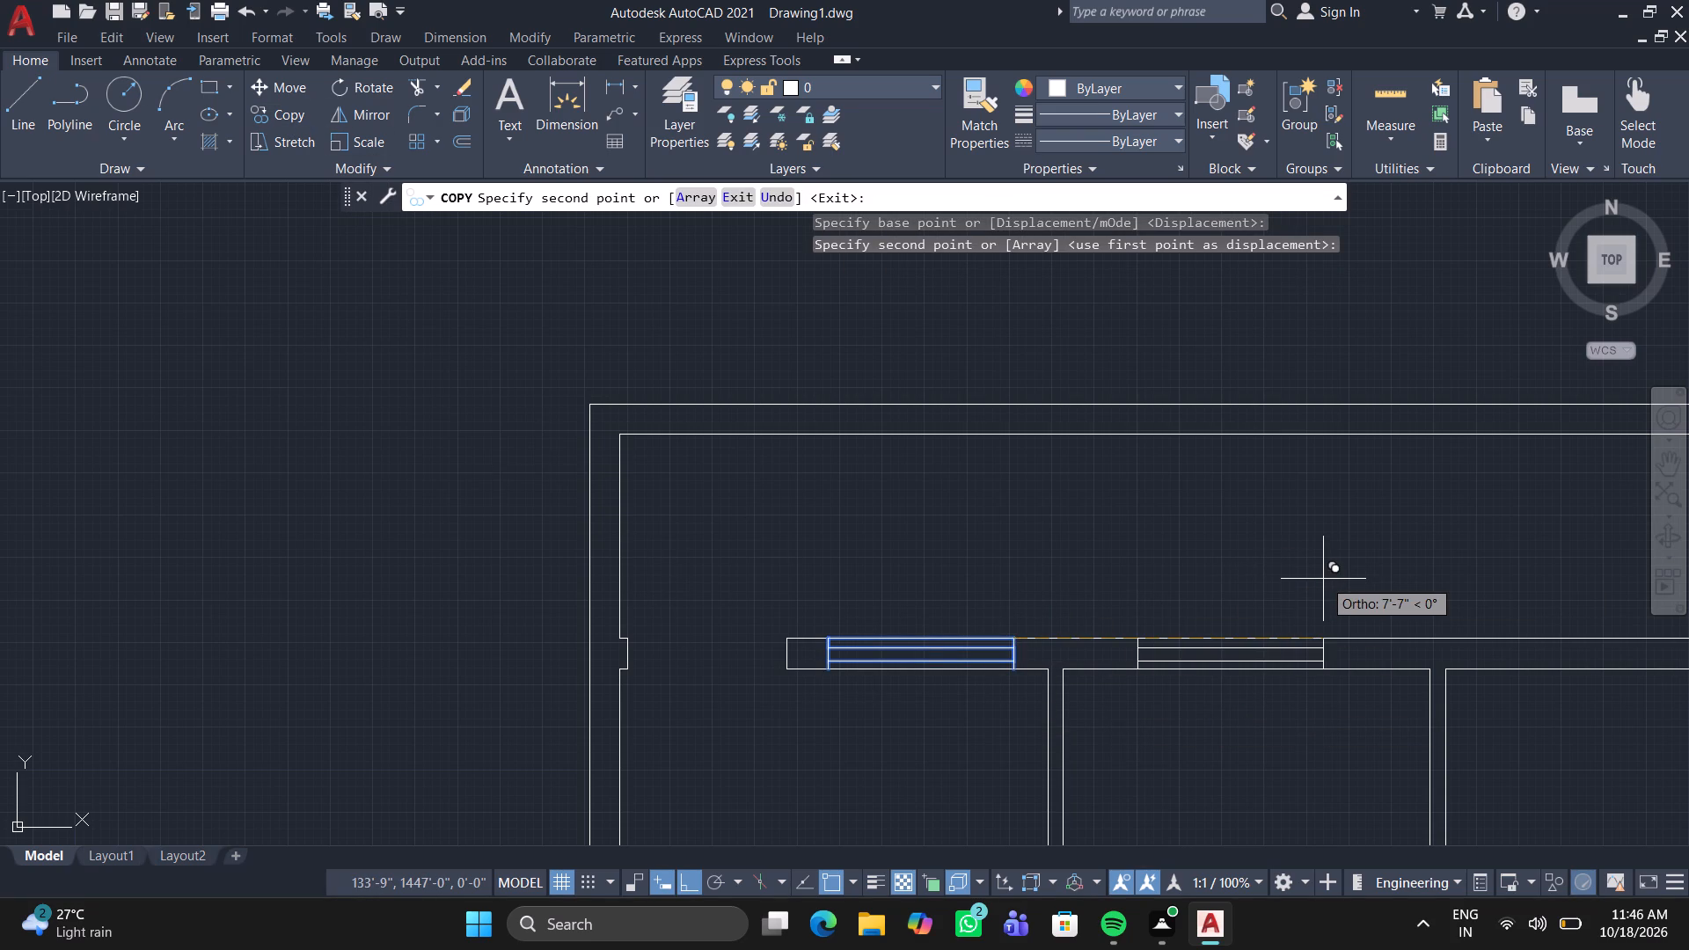
double_click(1323, 579)
key("Escape")
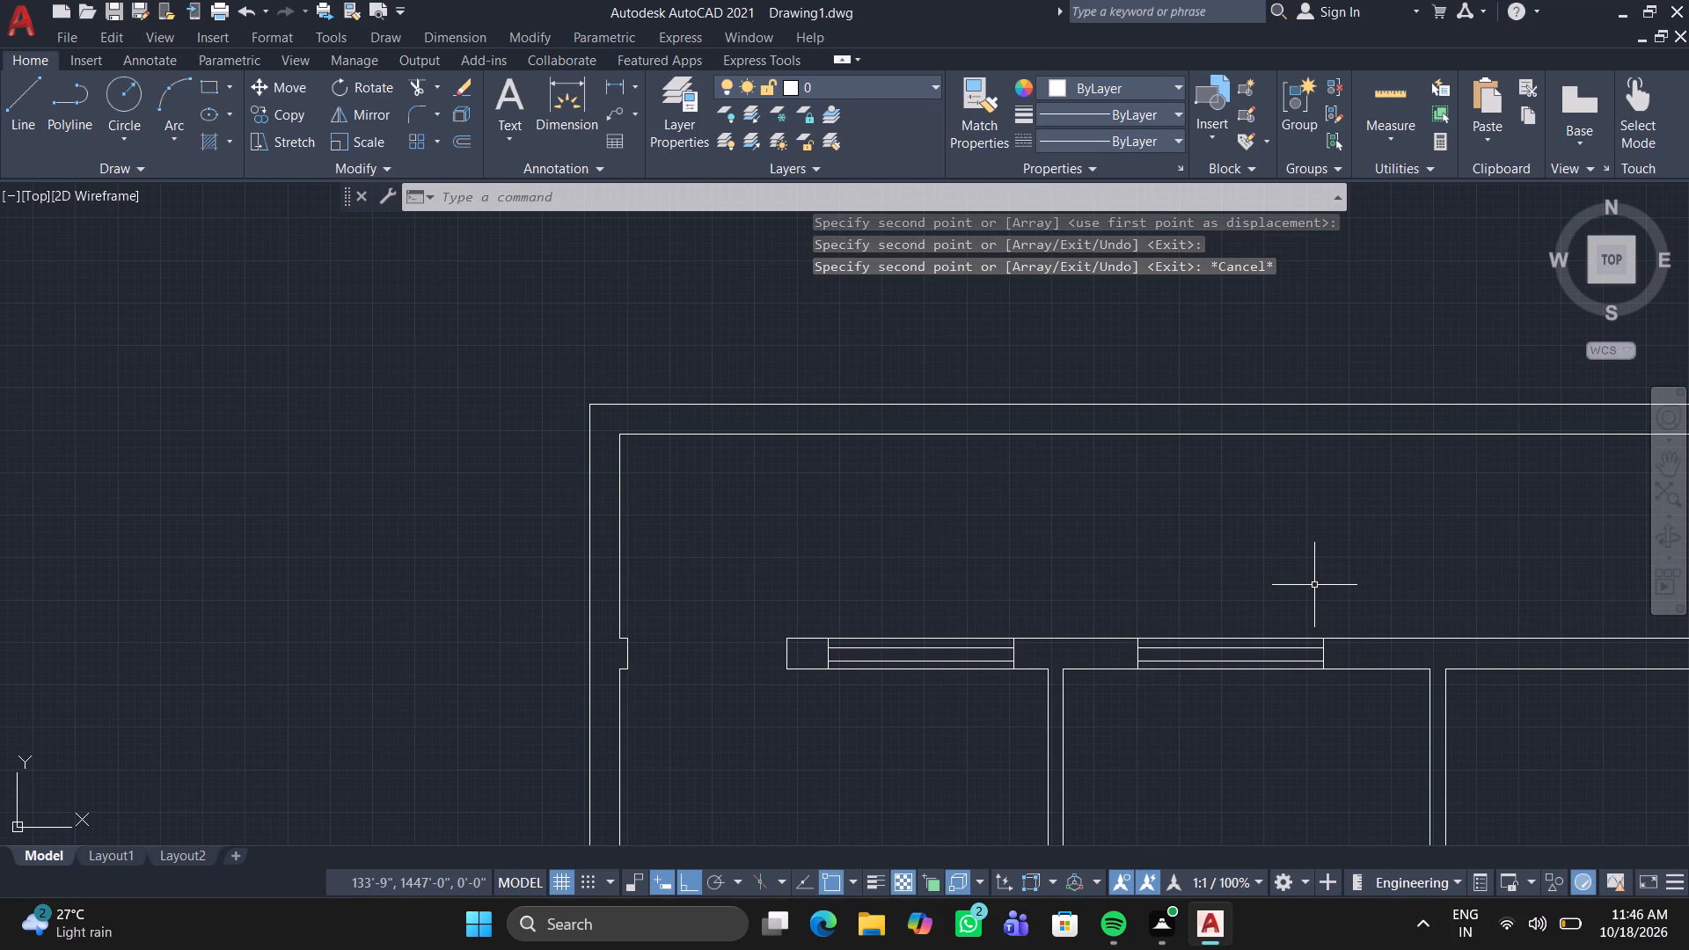
Draw a 9" line across the upper-right room's top wall near its left corner, continuing about 3'-8" right along the wall's upper line.
scroll(1599, 748, "down", 2)
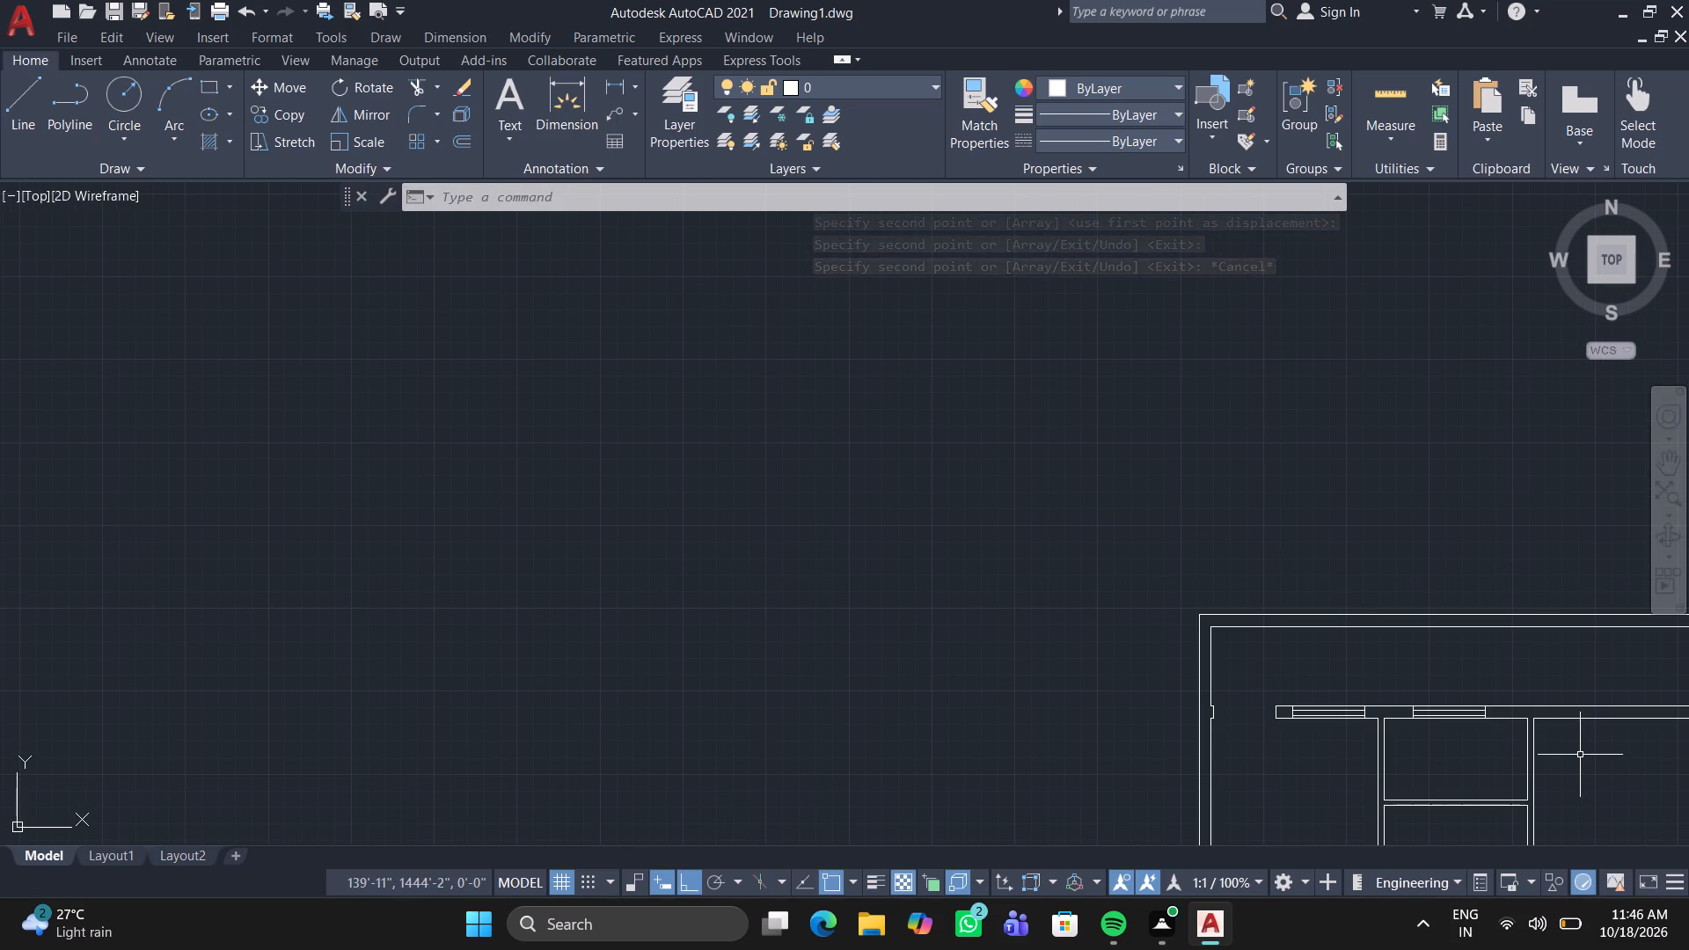
middle_click_drag(1580, 756, 1188, 702)
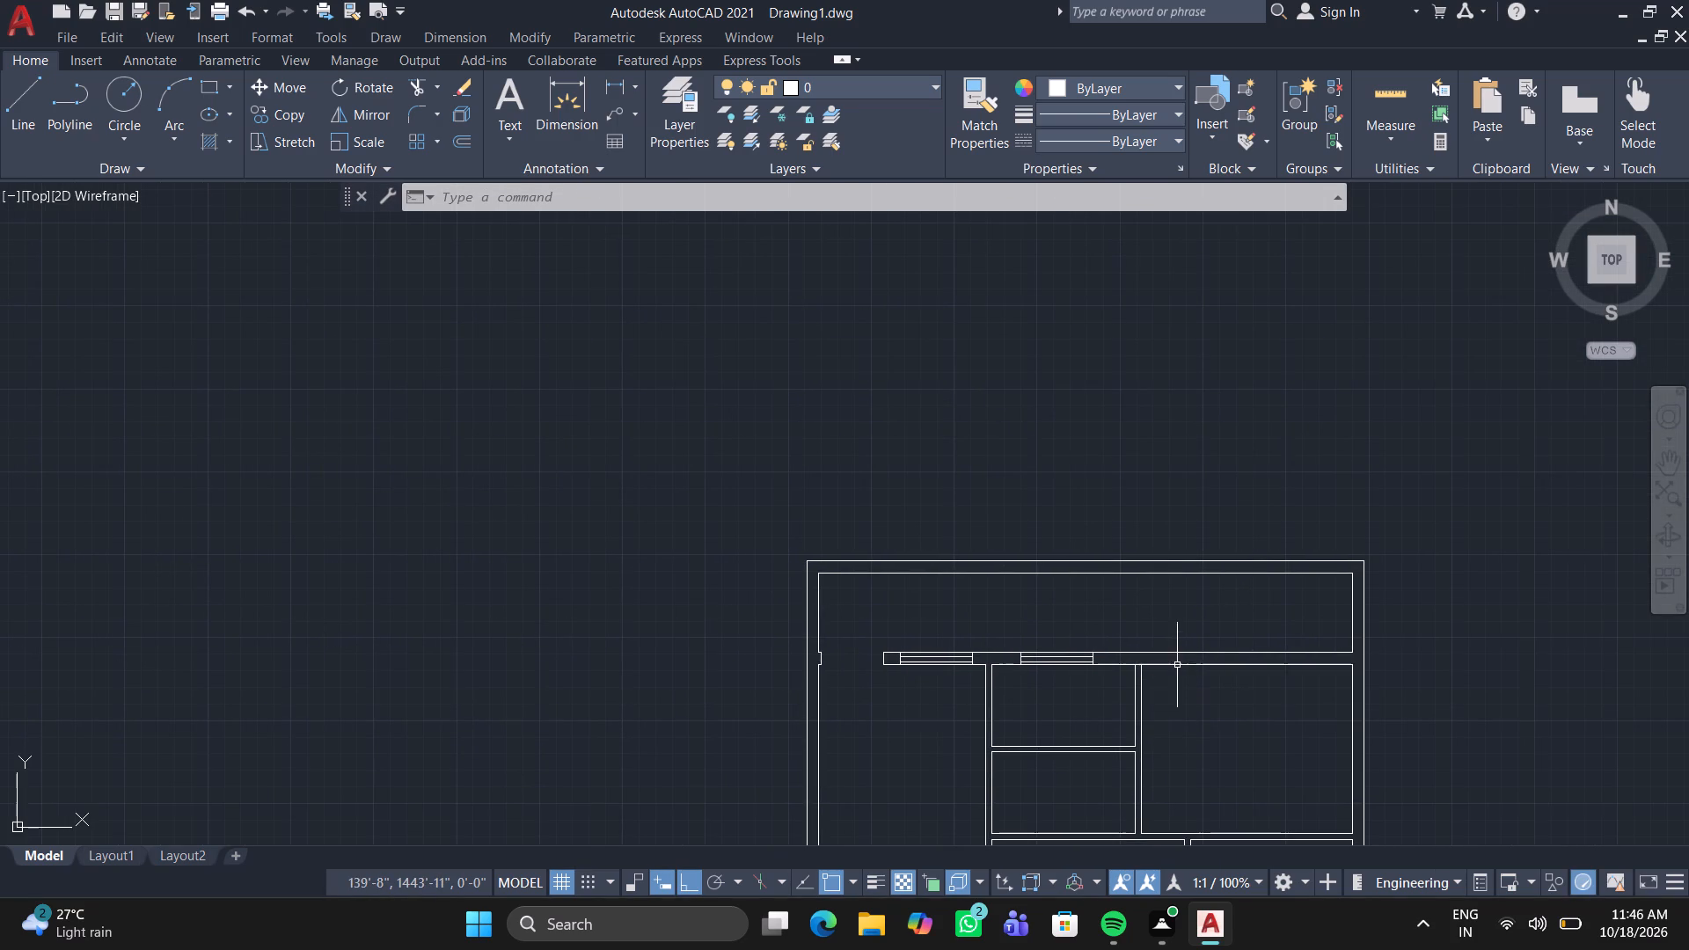
scroll(1167, 683, "up", 1)
scroll(1214, 712, "down", 2)
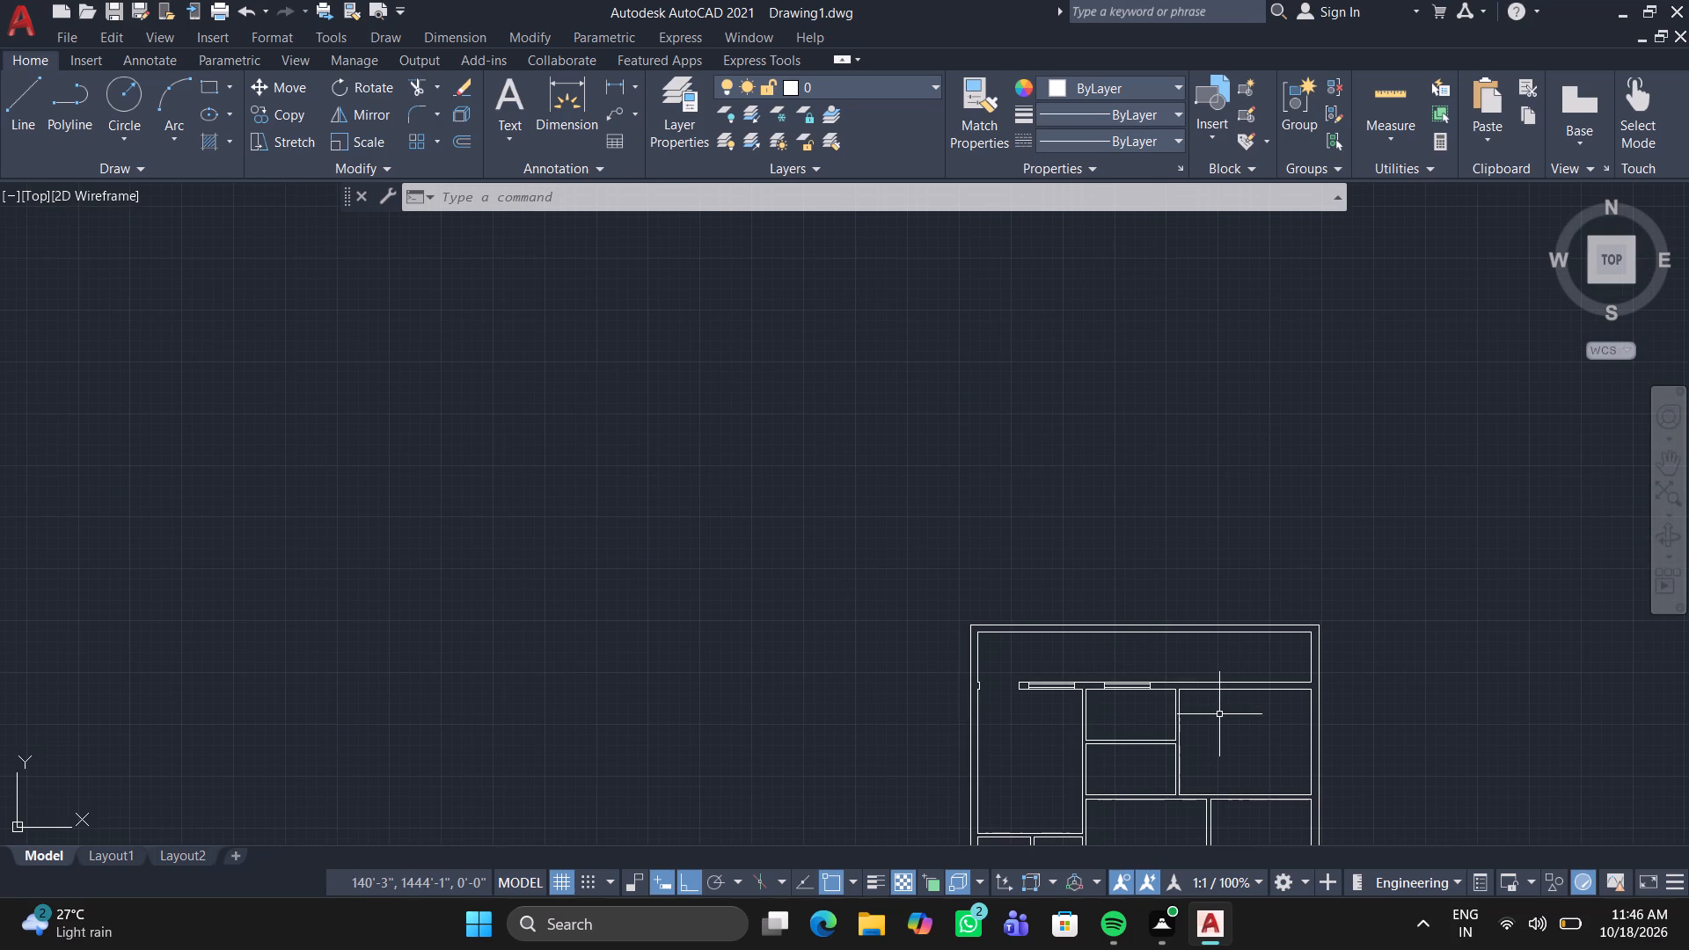
scroll(1191, 683, "up", 2)
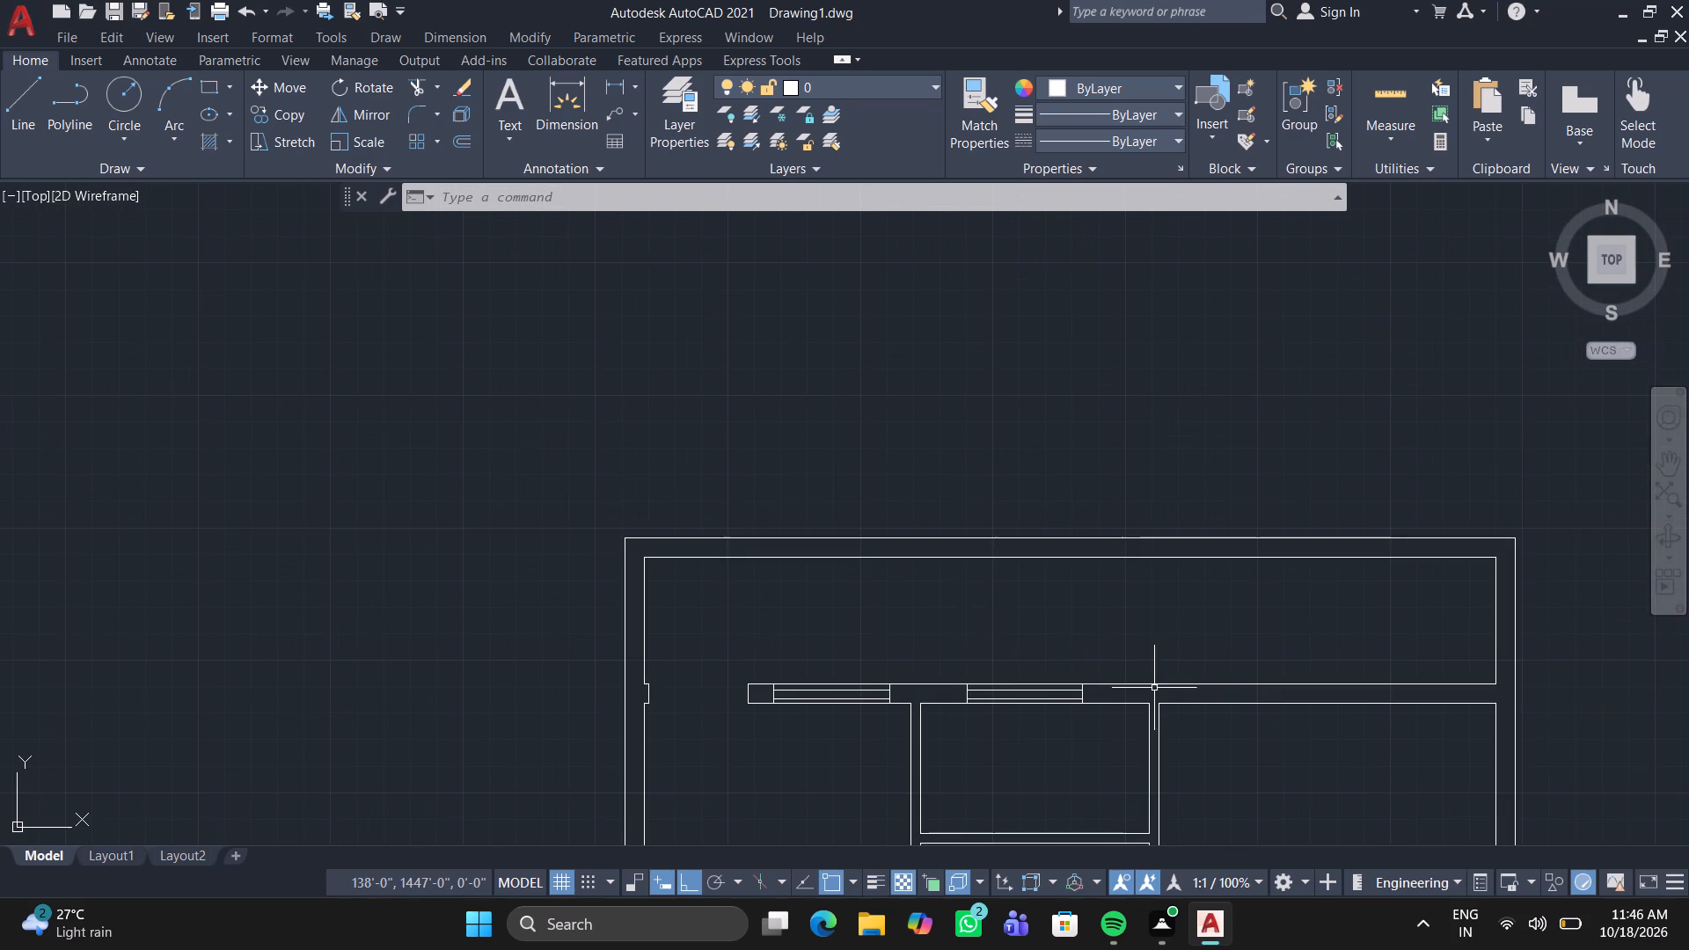
left_click(15, 95)
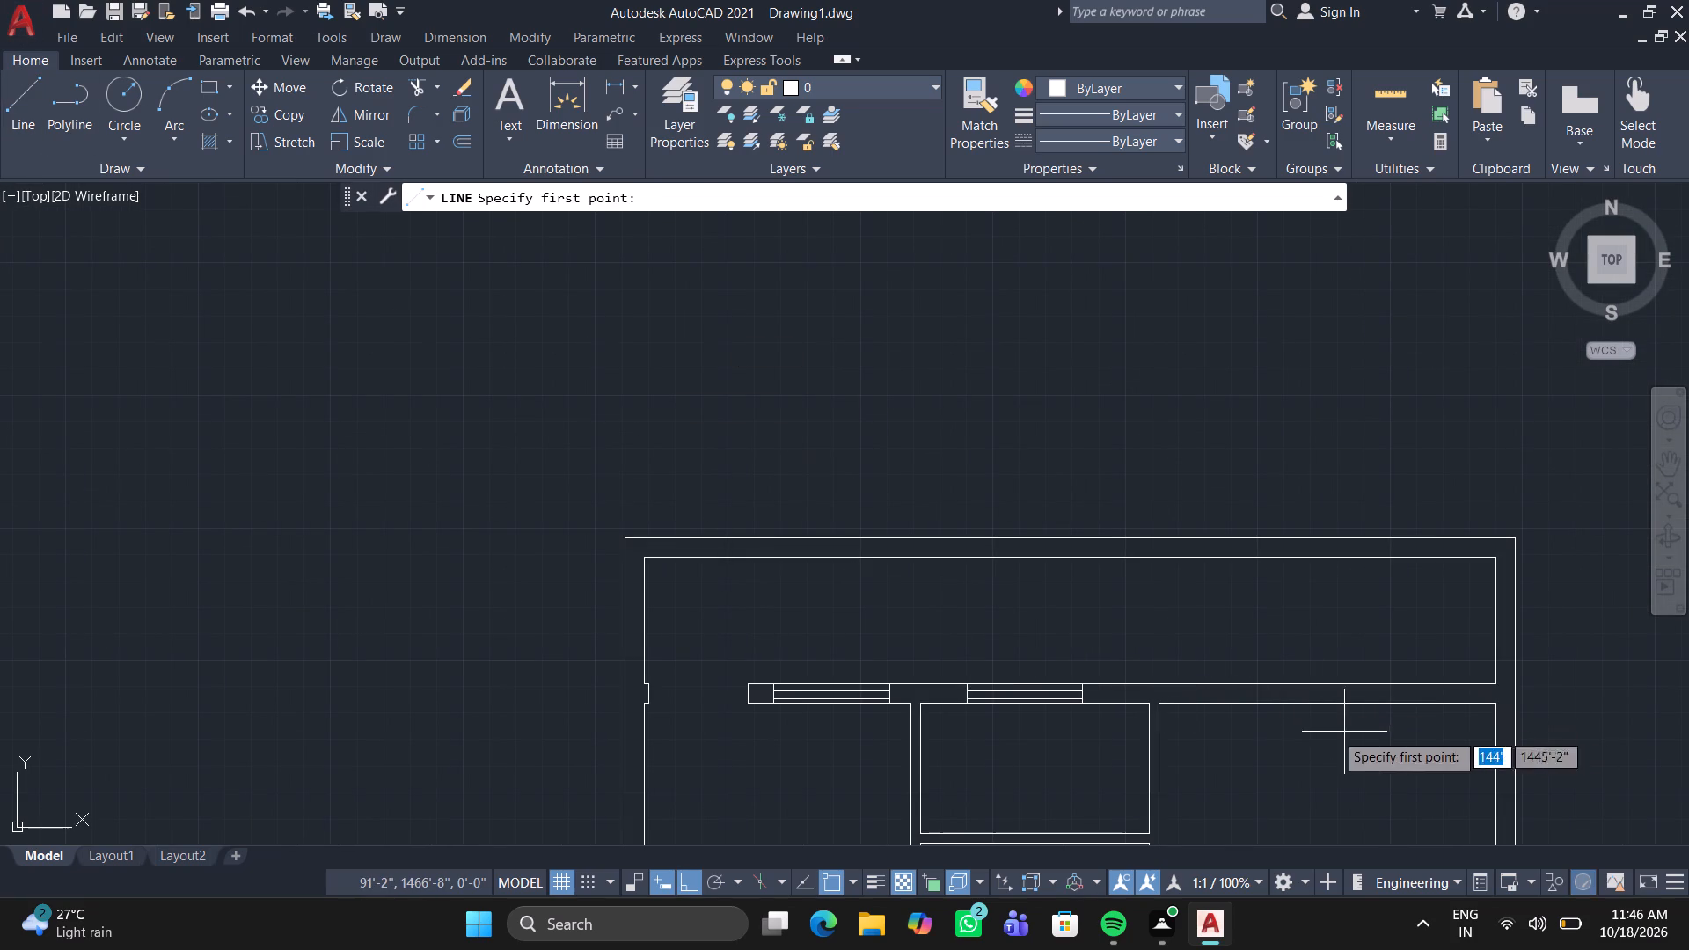
scroll(1181, 709, "up", 3)
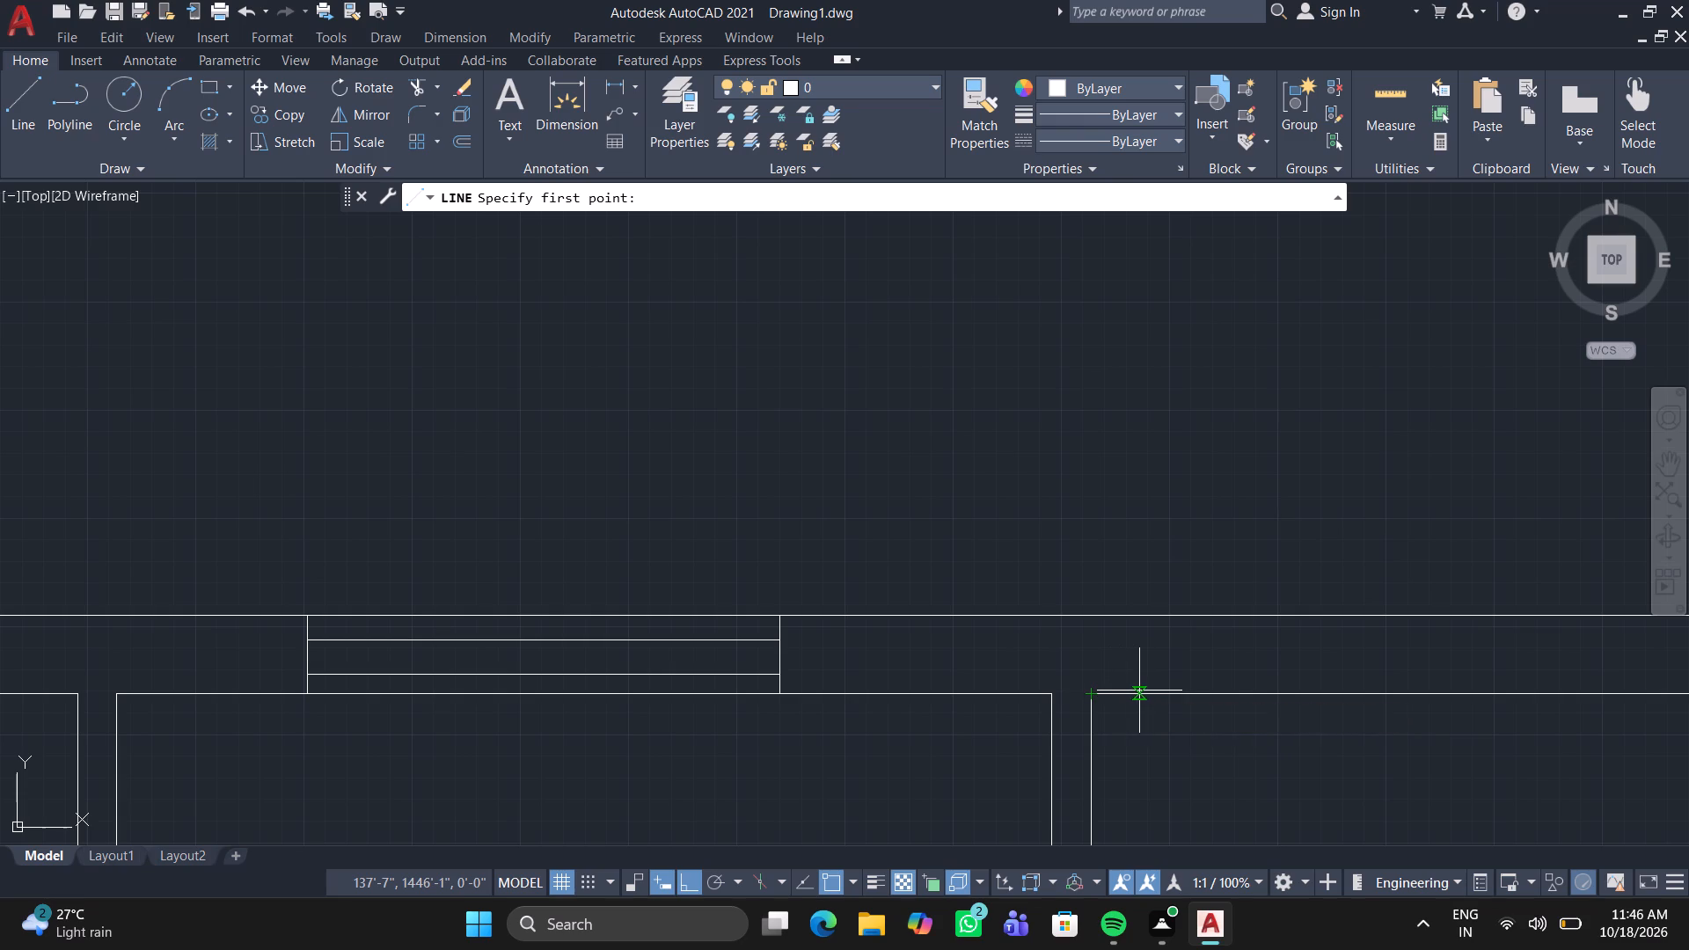
left_click(1134, 693)
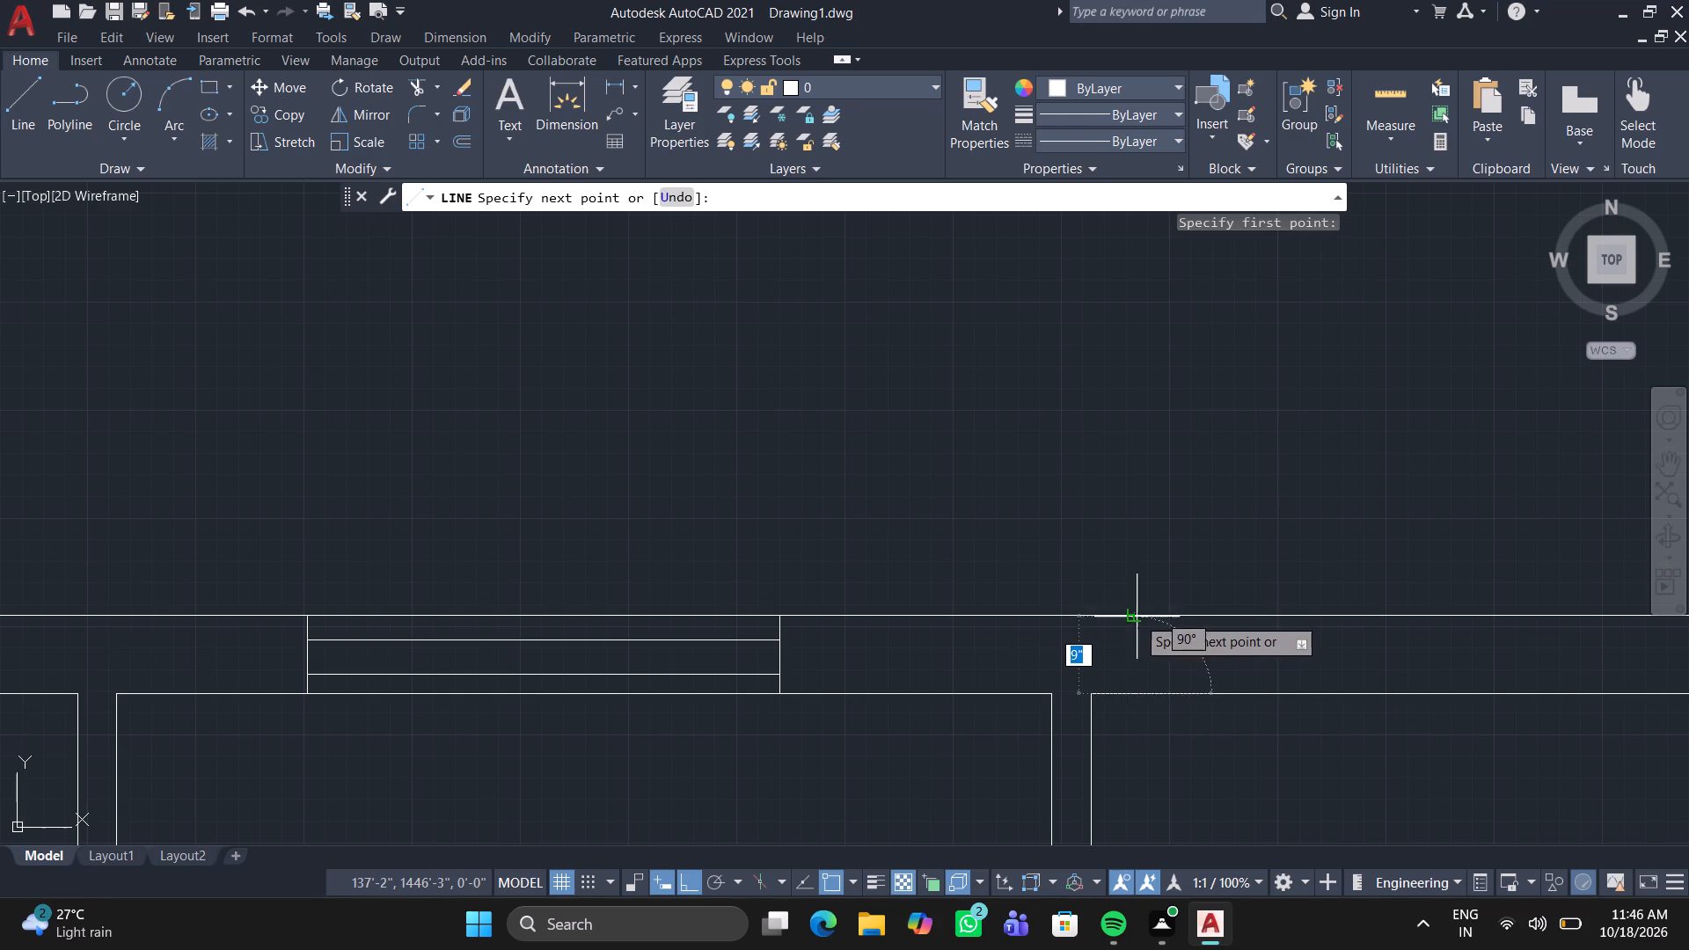
left_click(1137, 617)
scroll(1371, 617, "down", 2)
middle_click_drag(1428, 626, 1135, 572)
left_click(1137, 564)
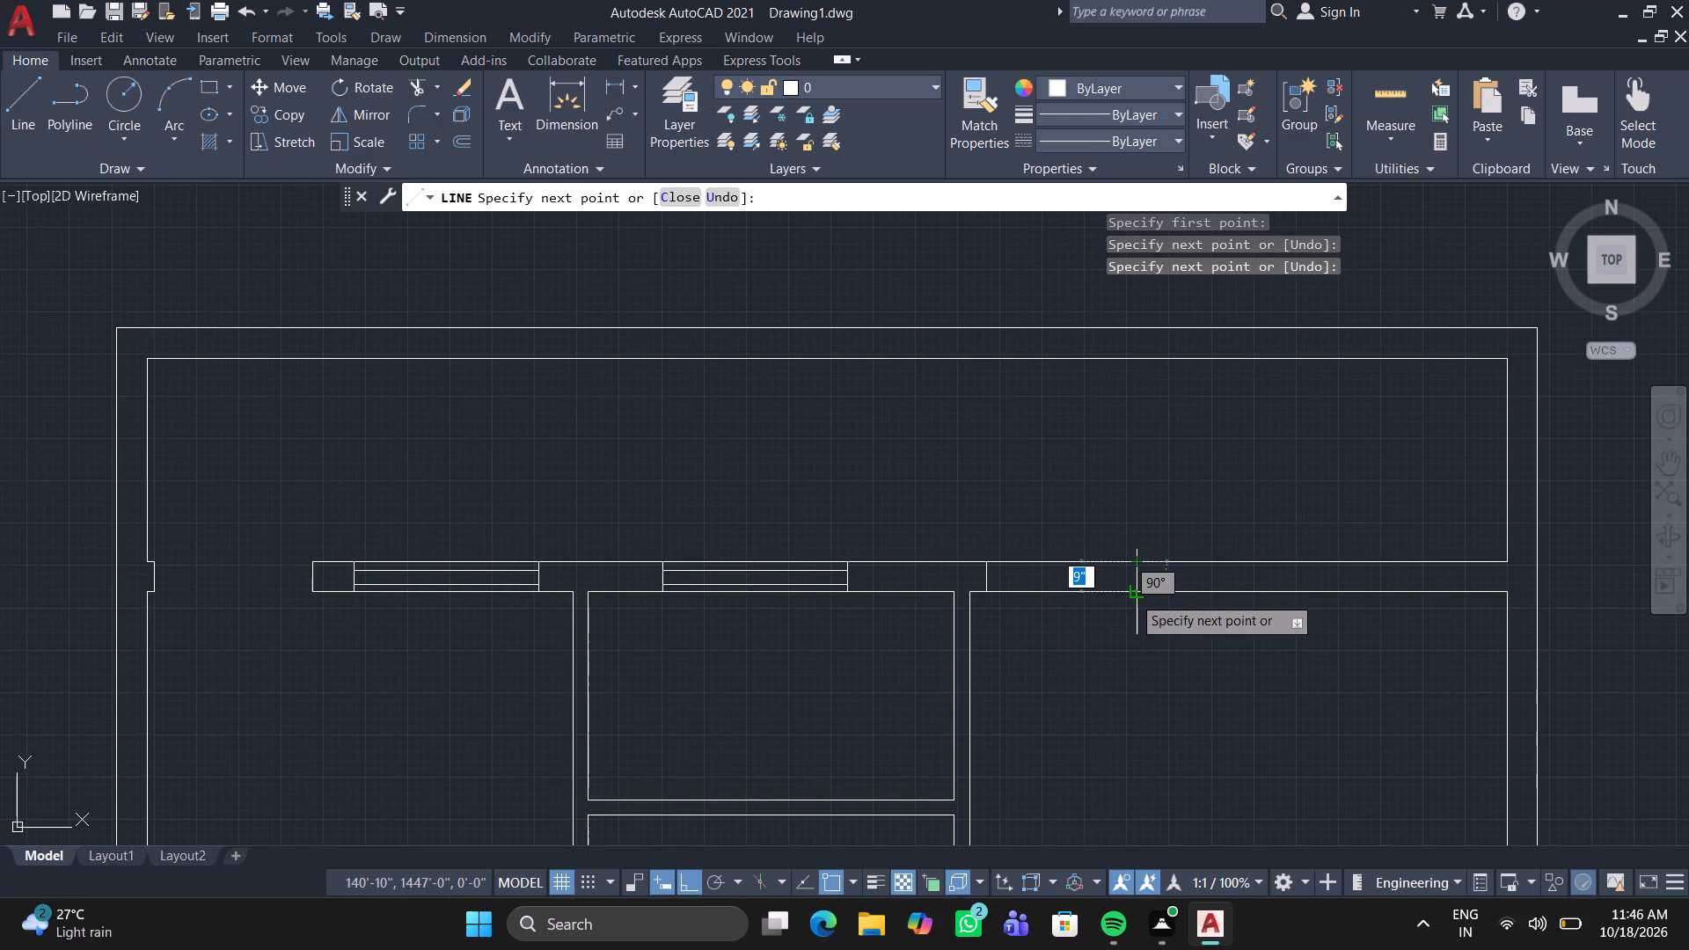
Continue the line around a window outline about 6'-6" long and 9" deep in the upper-right room's top wall.
double_click(1132, 596)
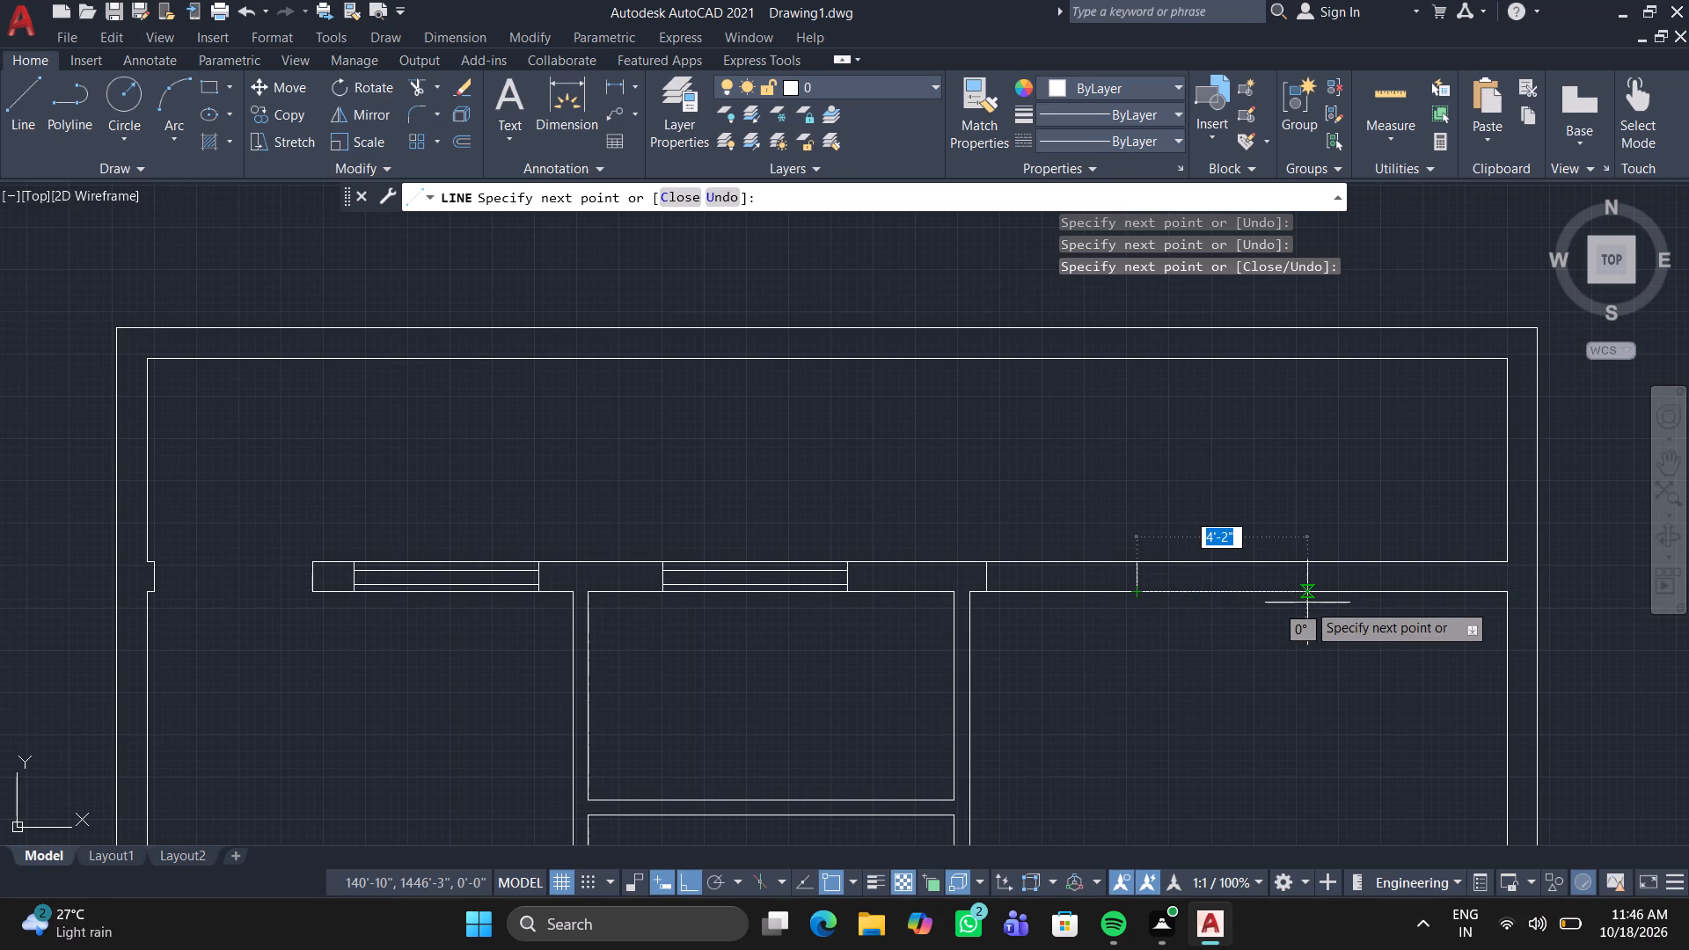
left_click(1400, 596)
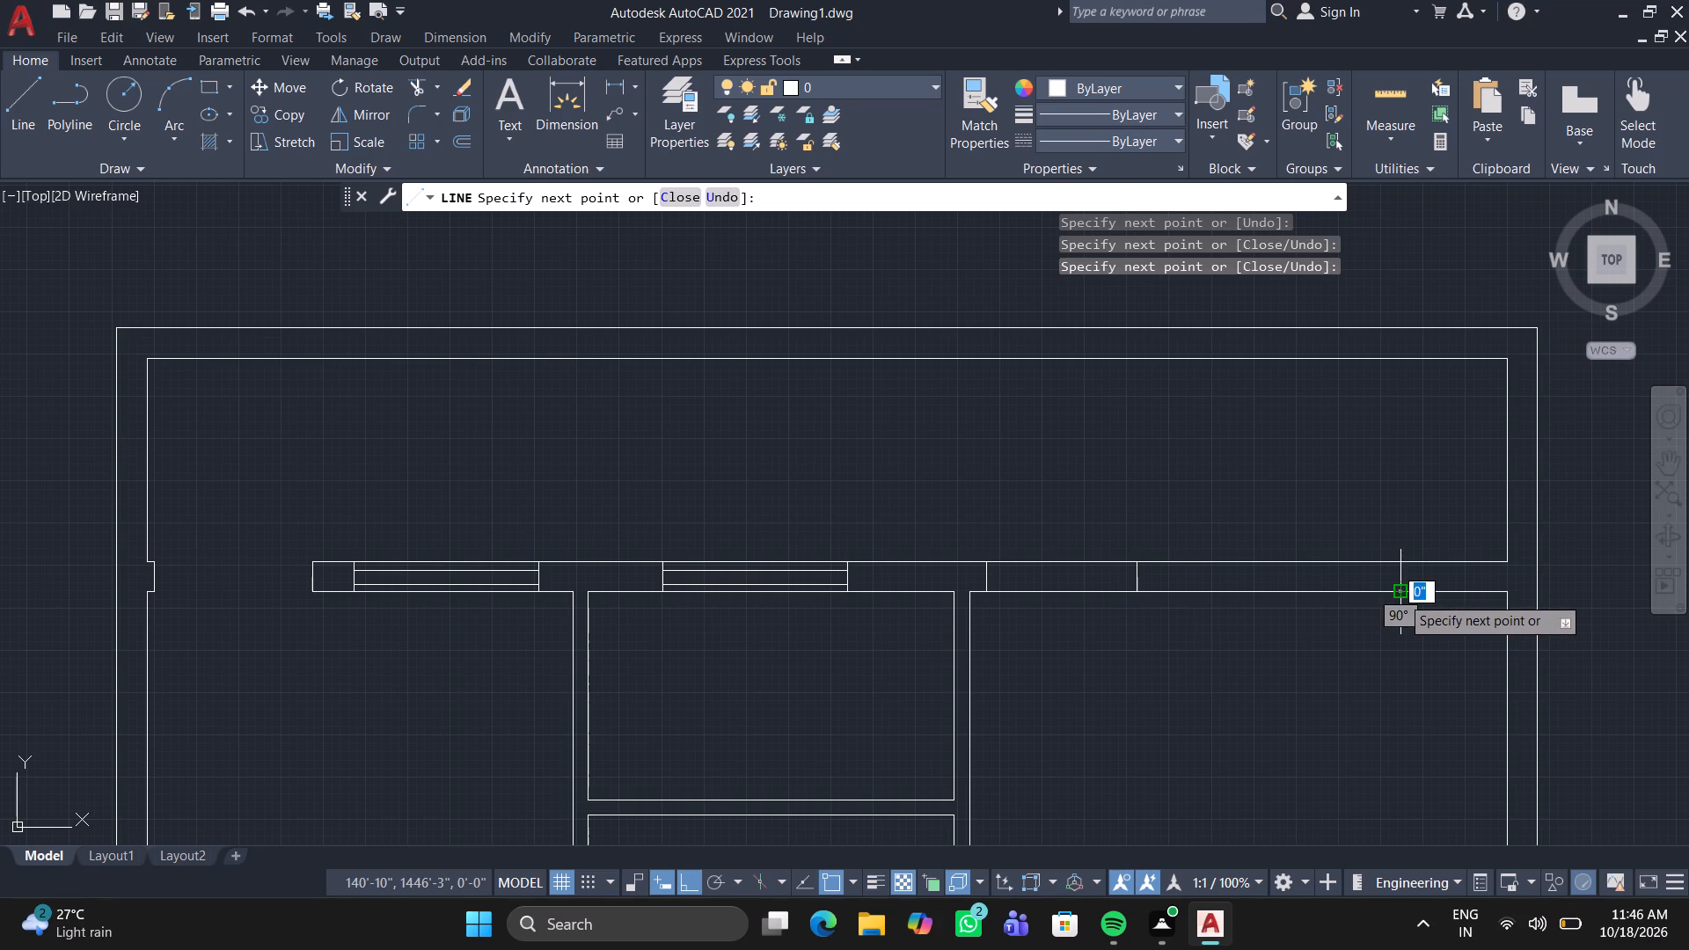
left_click(1400, 566)
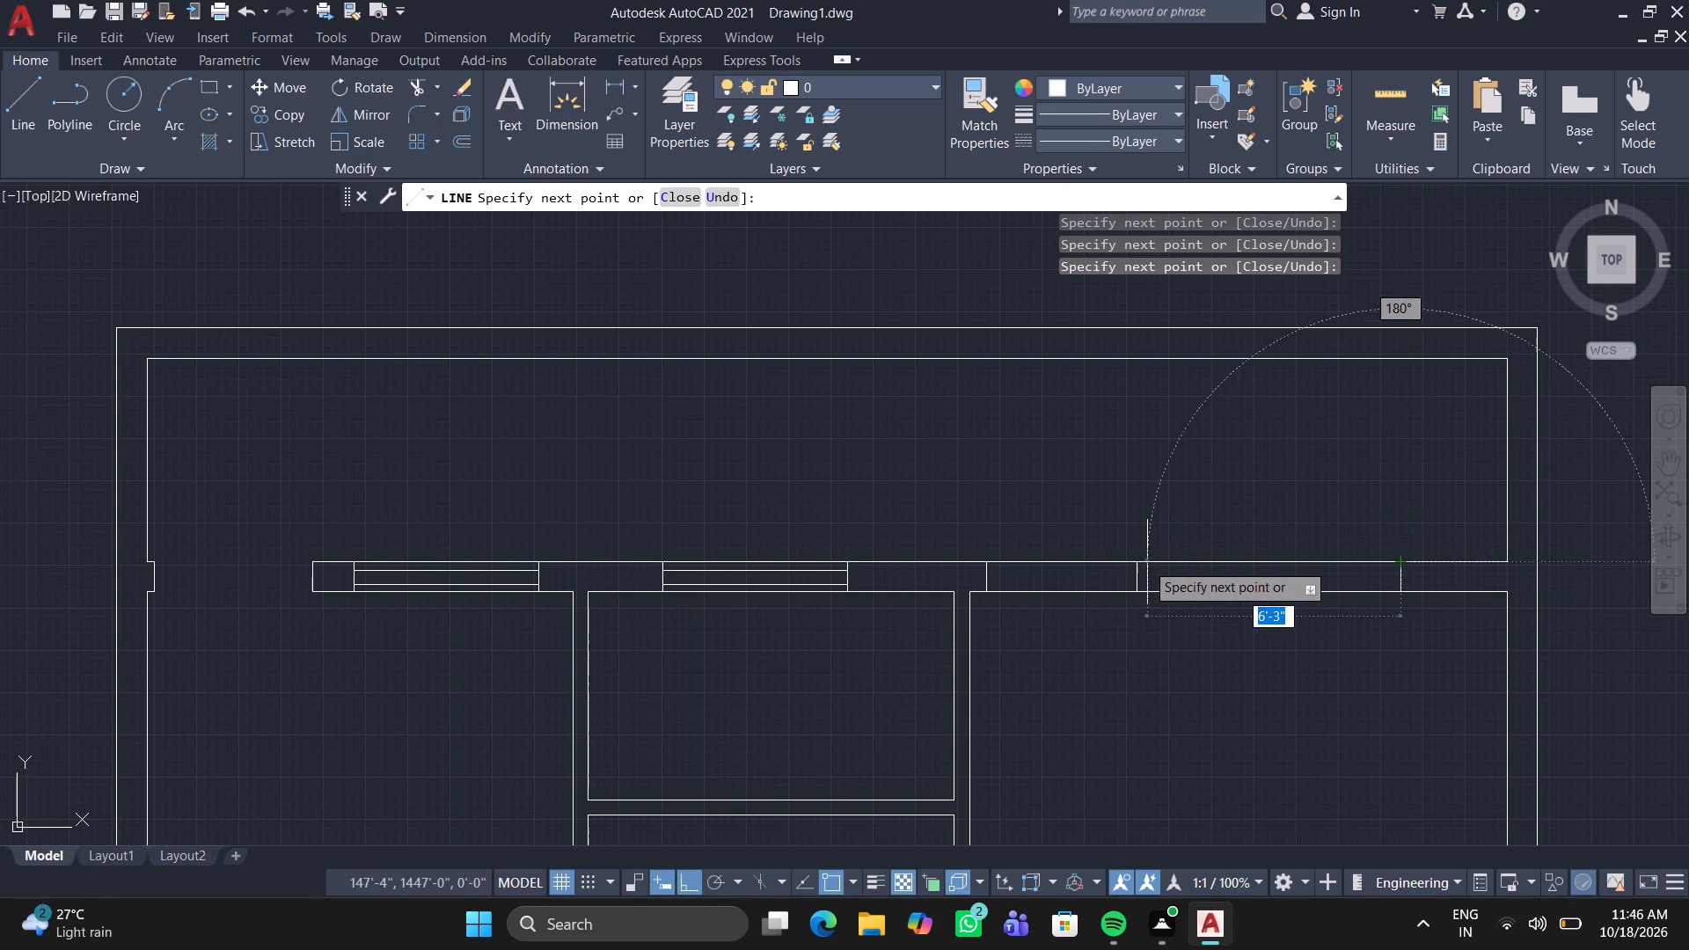
left_click(1144, 561)
Draw two inner parallel lines about 6'-6" long between the end lines of the upper-right room's top window.
scroll(1135, 561, "up", 2)
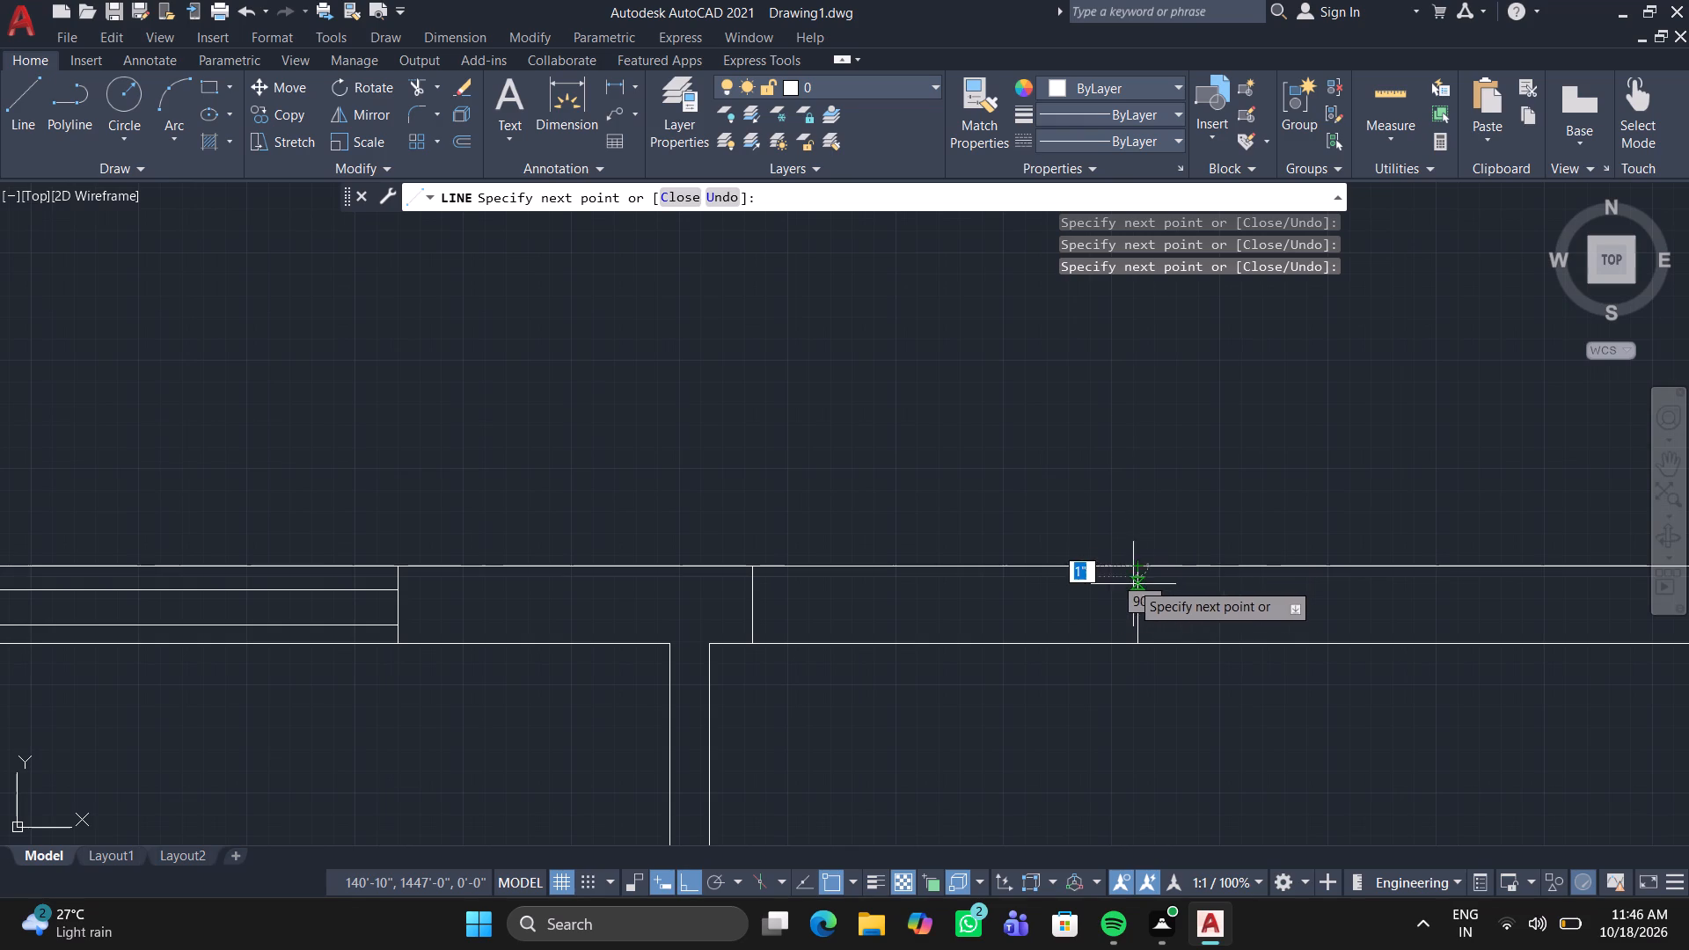
left_click(1140, 591)
scroll(1400, 571, "down", 2)
middle_click_drag(1400, 573, 1013, 572)
scroll(1195, 570, "up", 3)
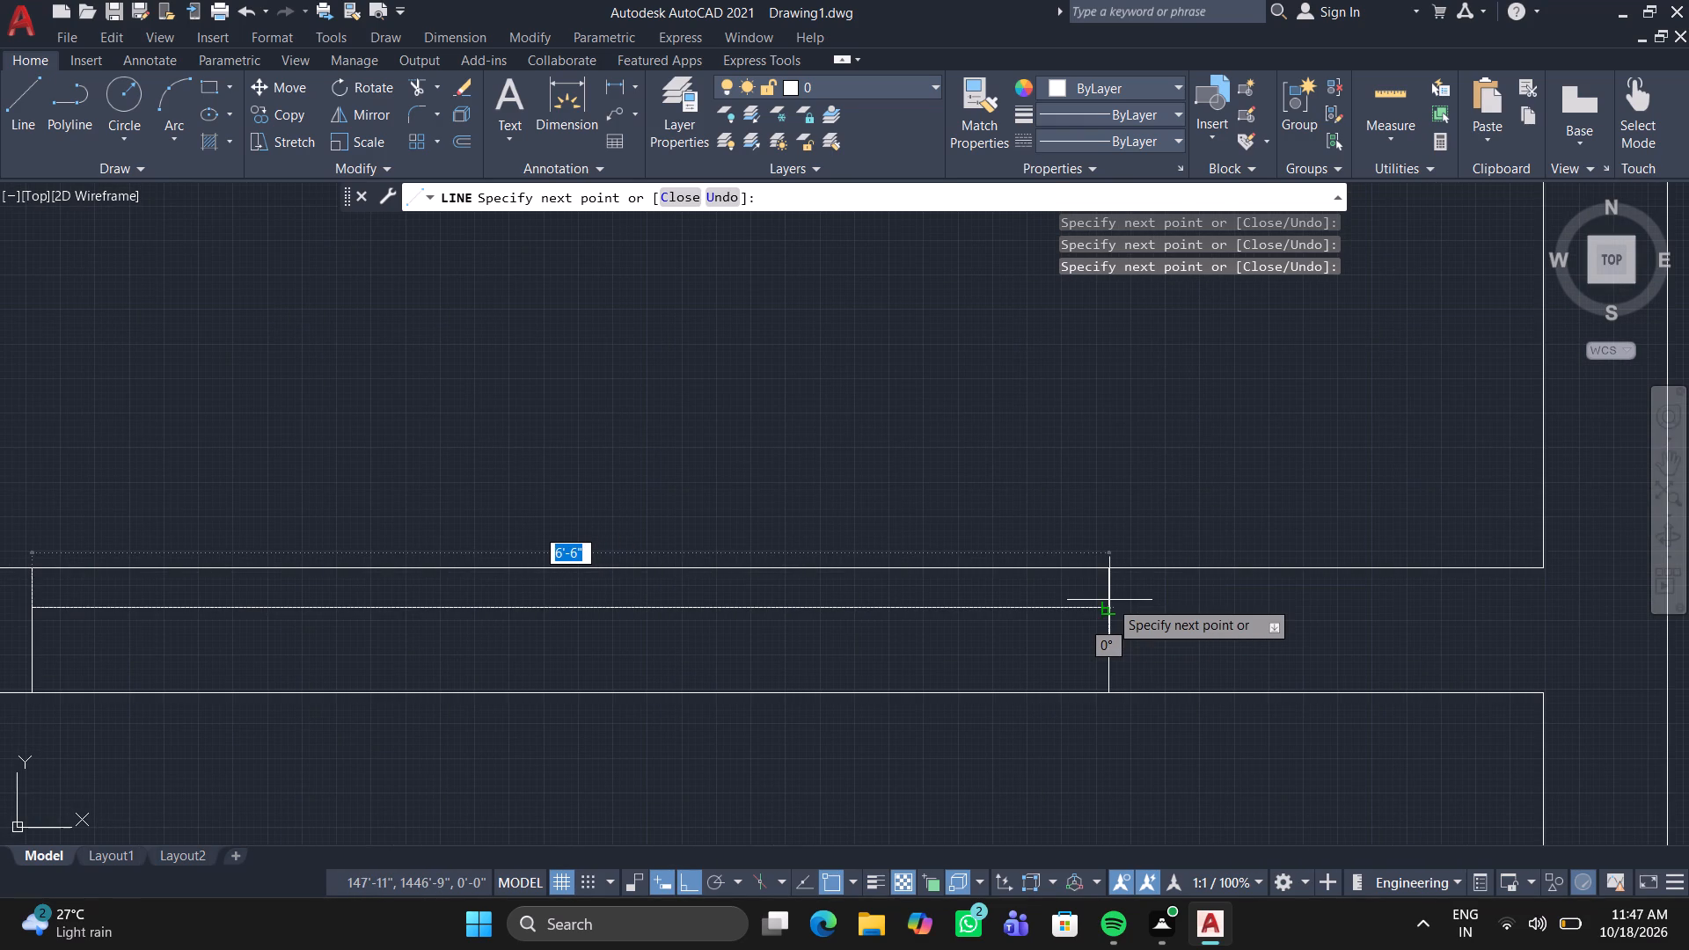
left_click(1109, 610)
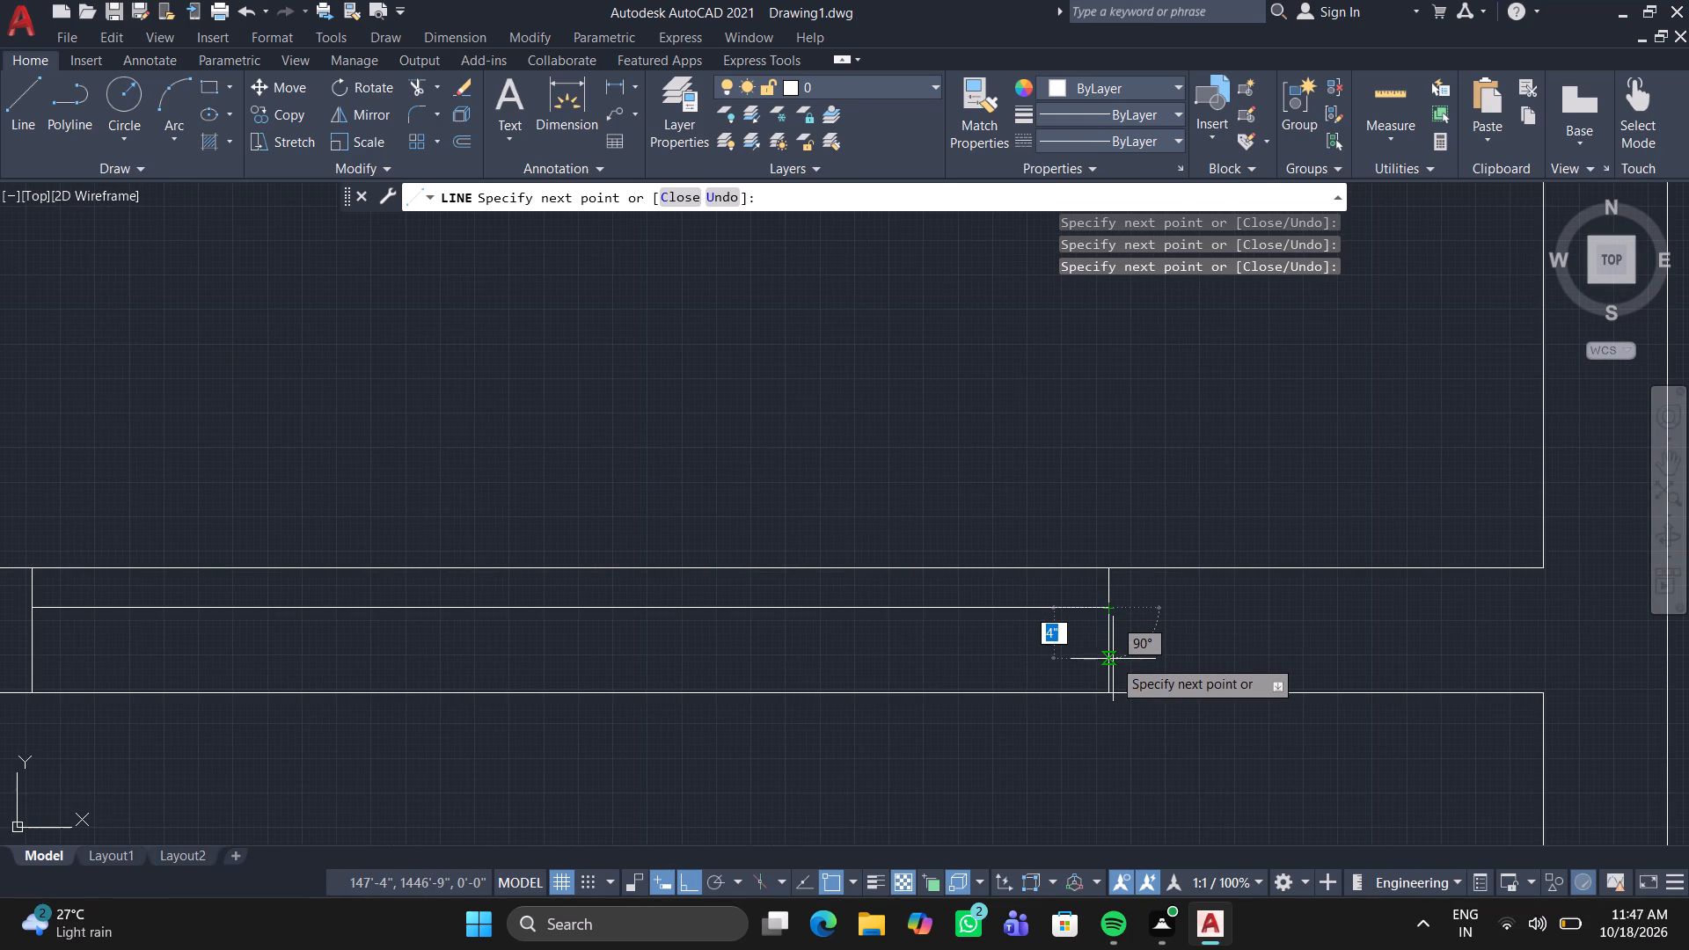
left_click(1113, 659)
middle_click_drag(749, 662, 1269, 743)
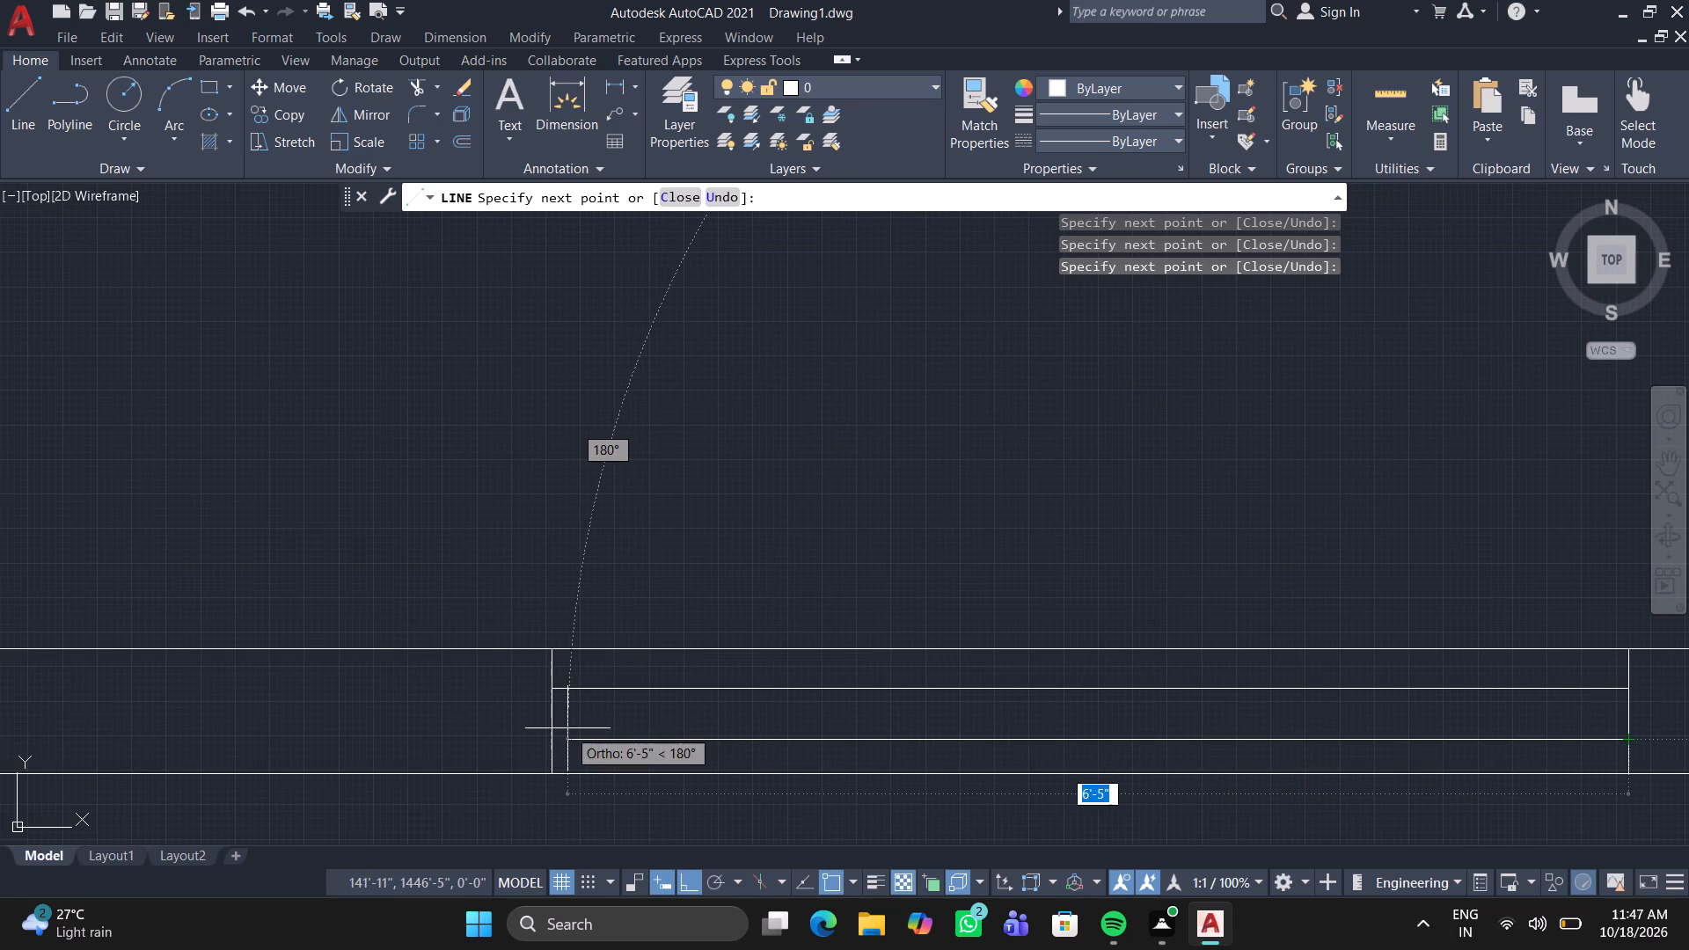
left_click(547, 738)
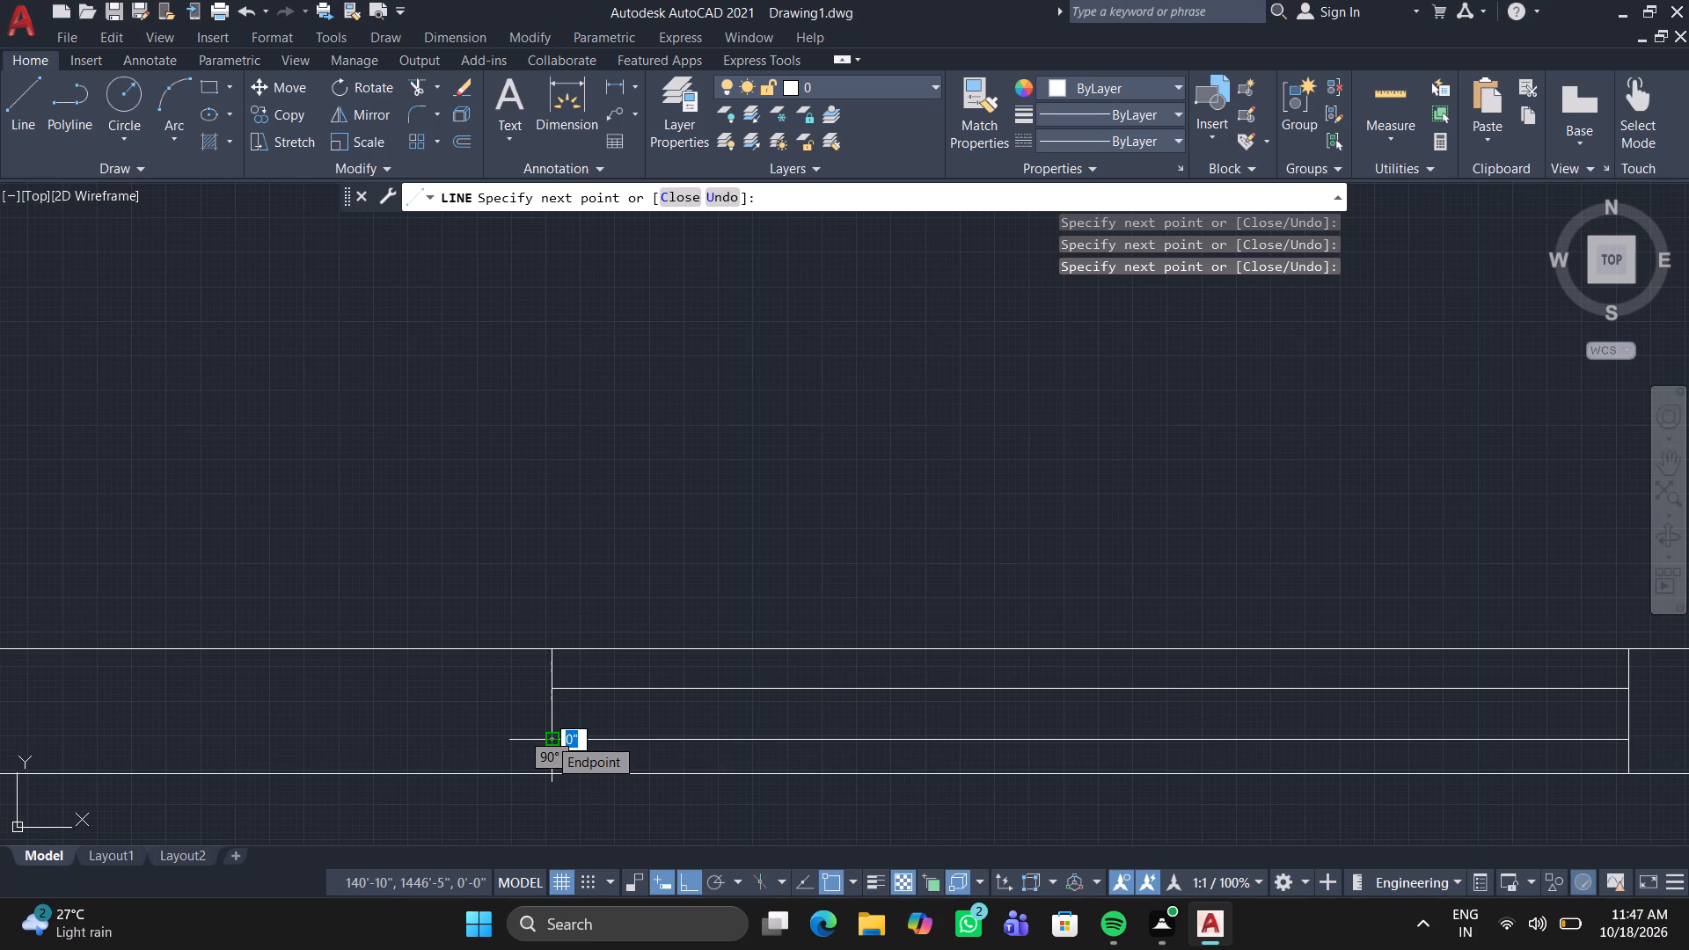
key("space")
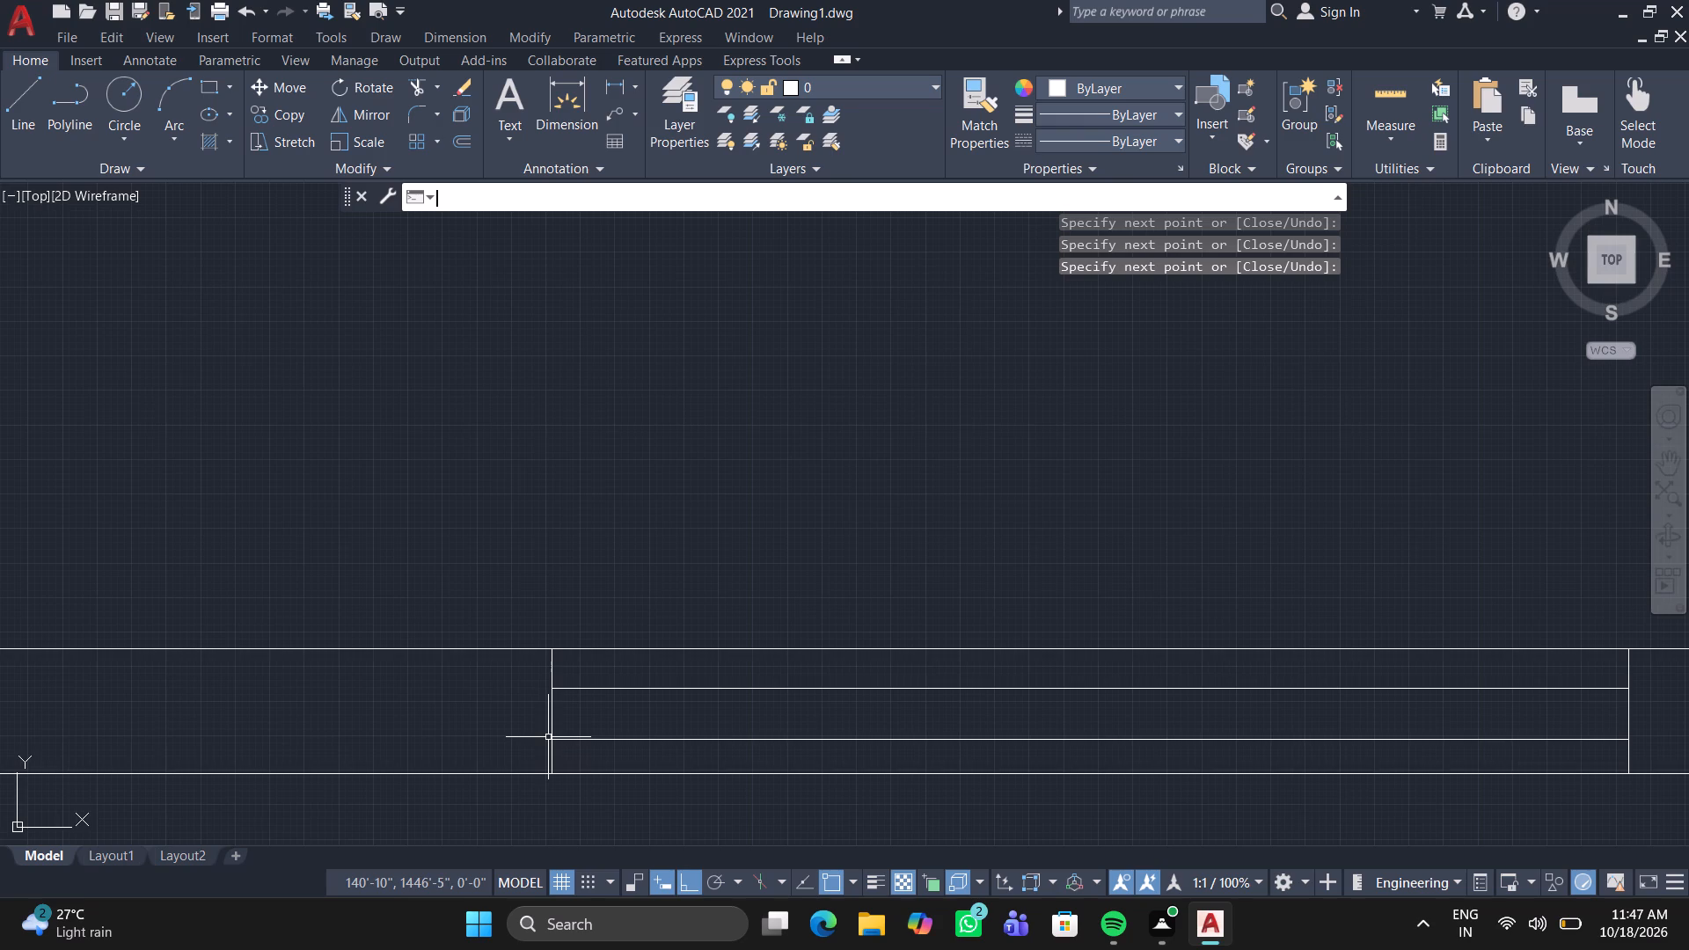
Draw a window outline about 6'-3" long and 9" deep in the right outer wall of the upper-right room.
scroll(545, 736, "down", 5)
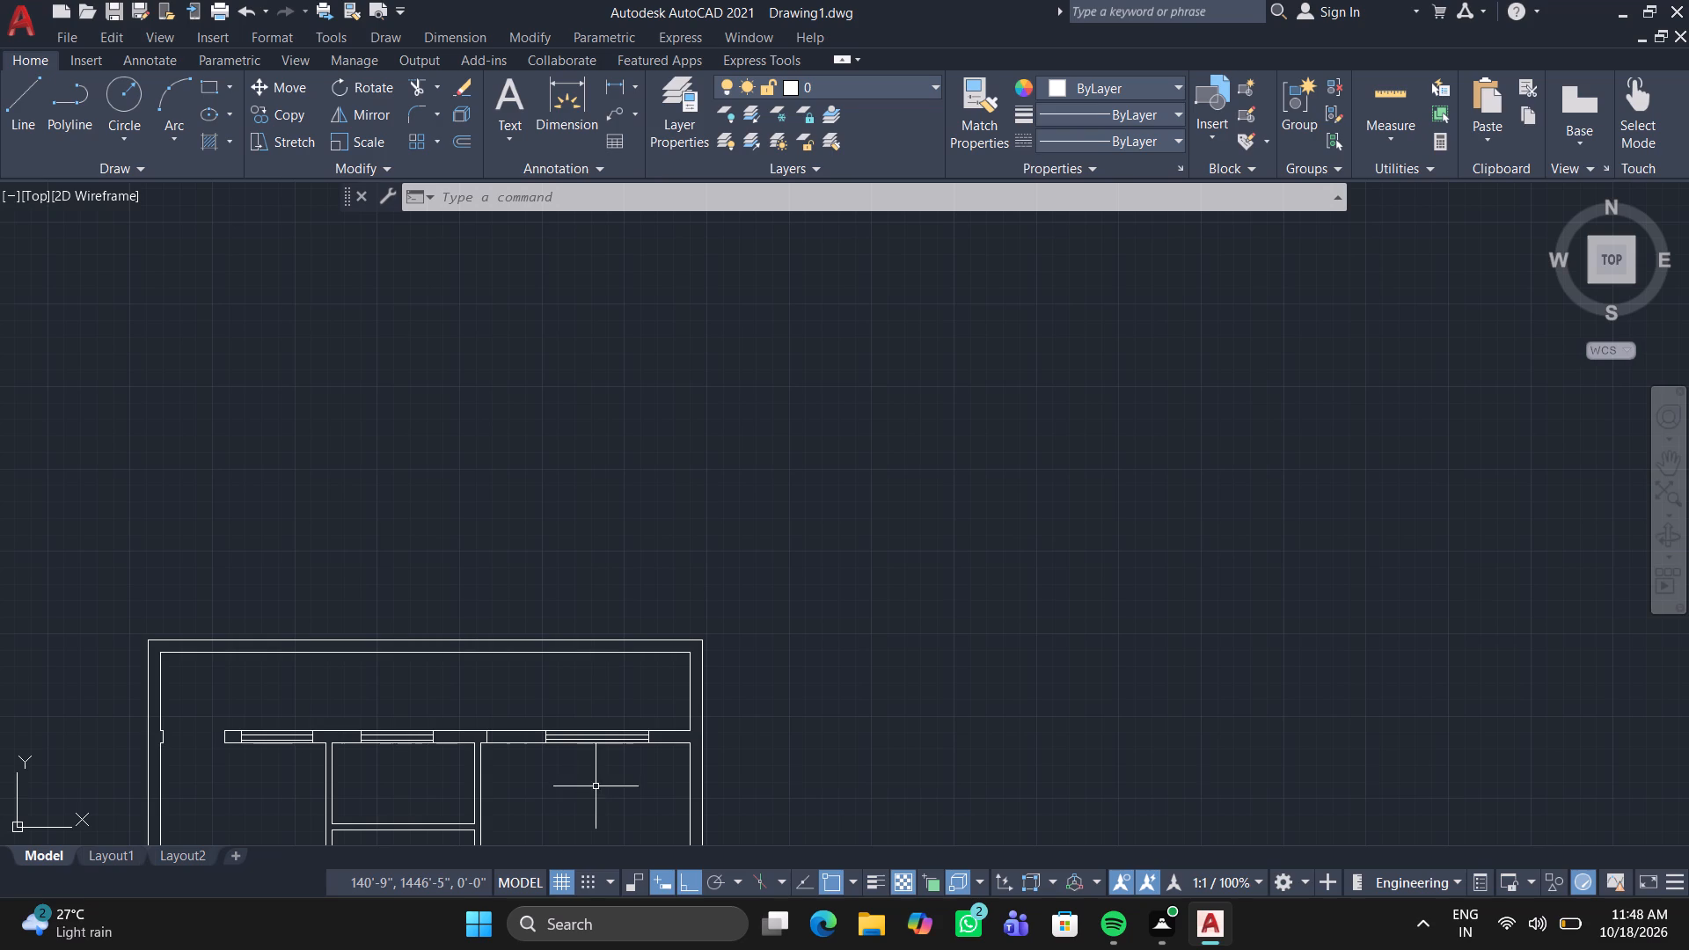
scroll(472, 764, "down", 2)
middle_click_drag(483, 759, 873, 627)
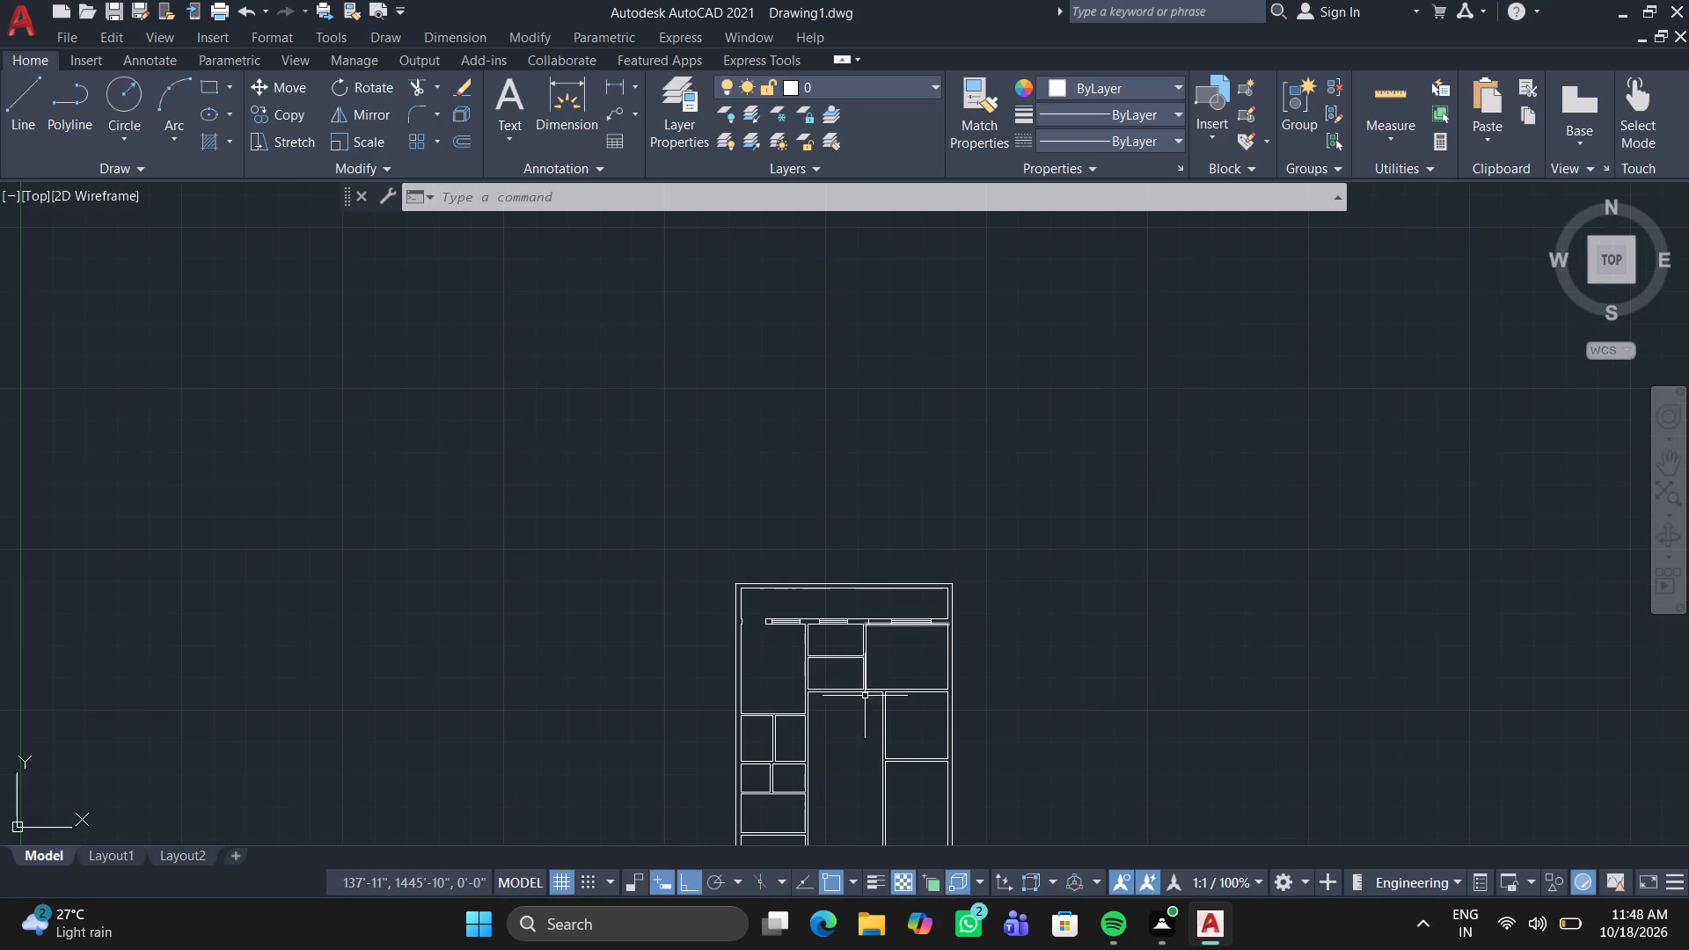
middle_click_drag(856, 783, 875, 602)
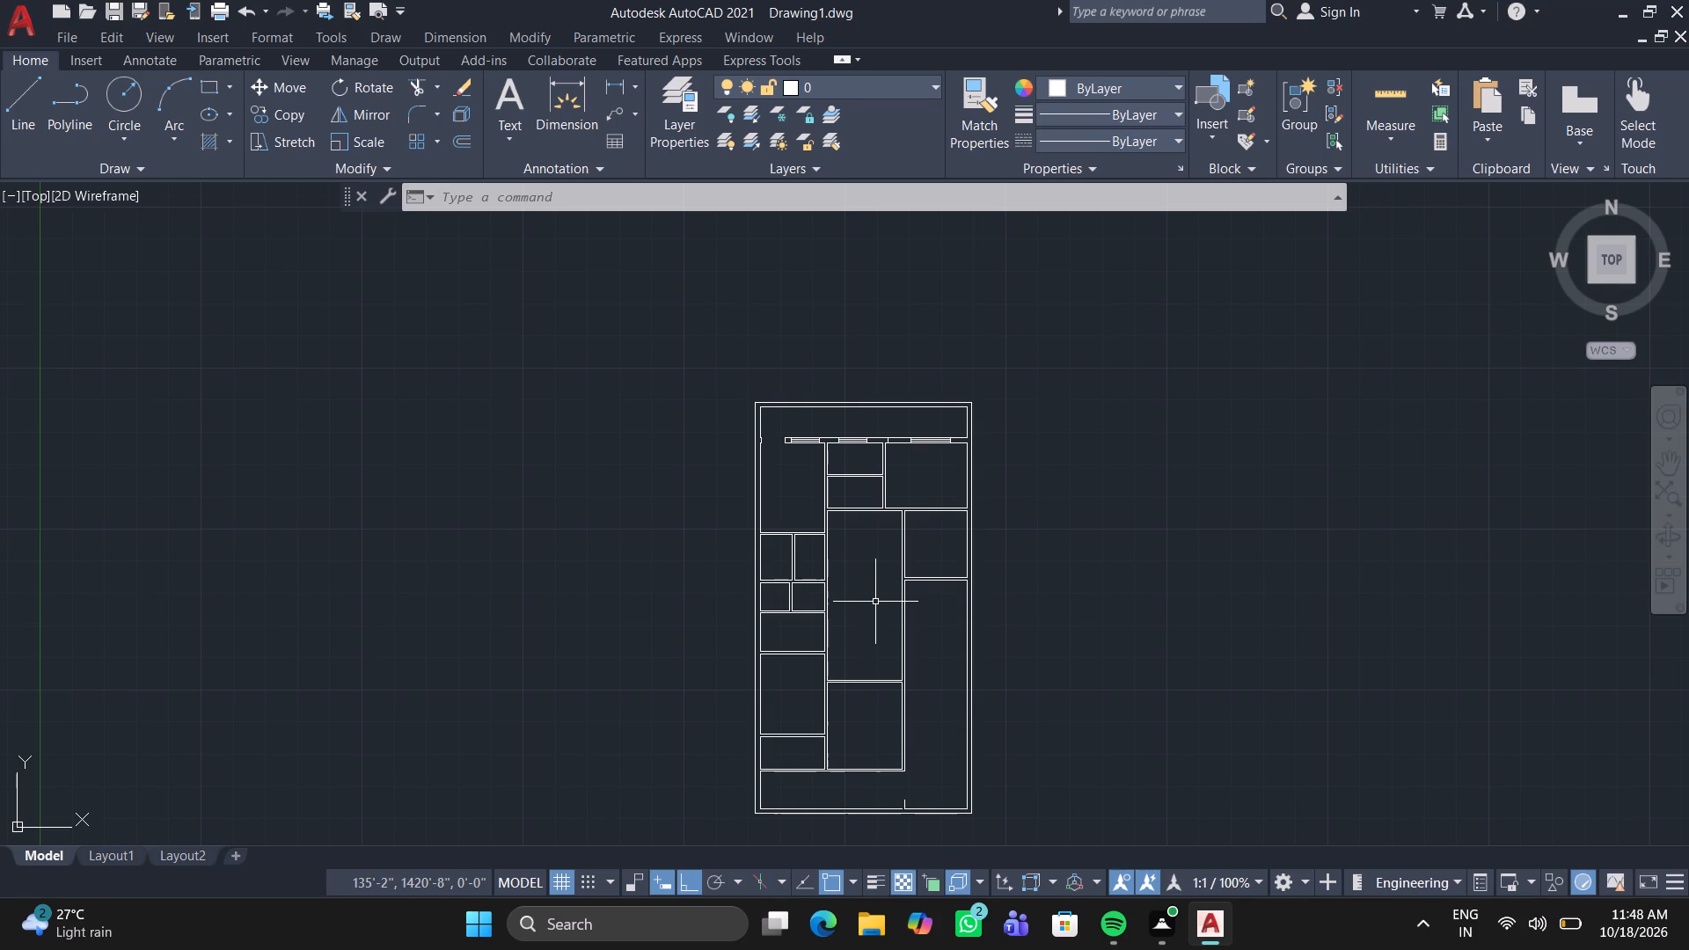
scroll(827, 497, "up", 1)
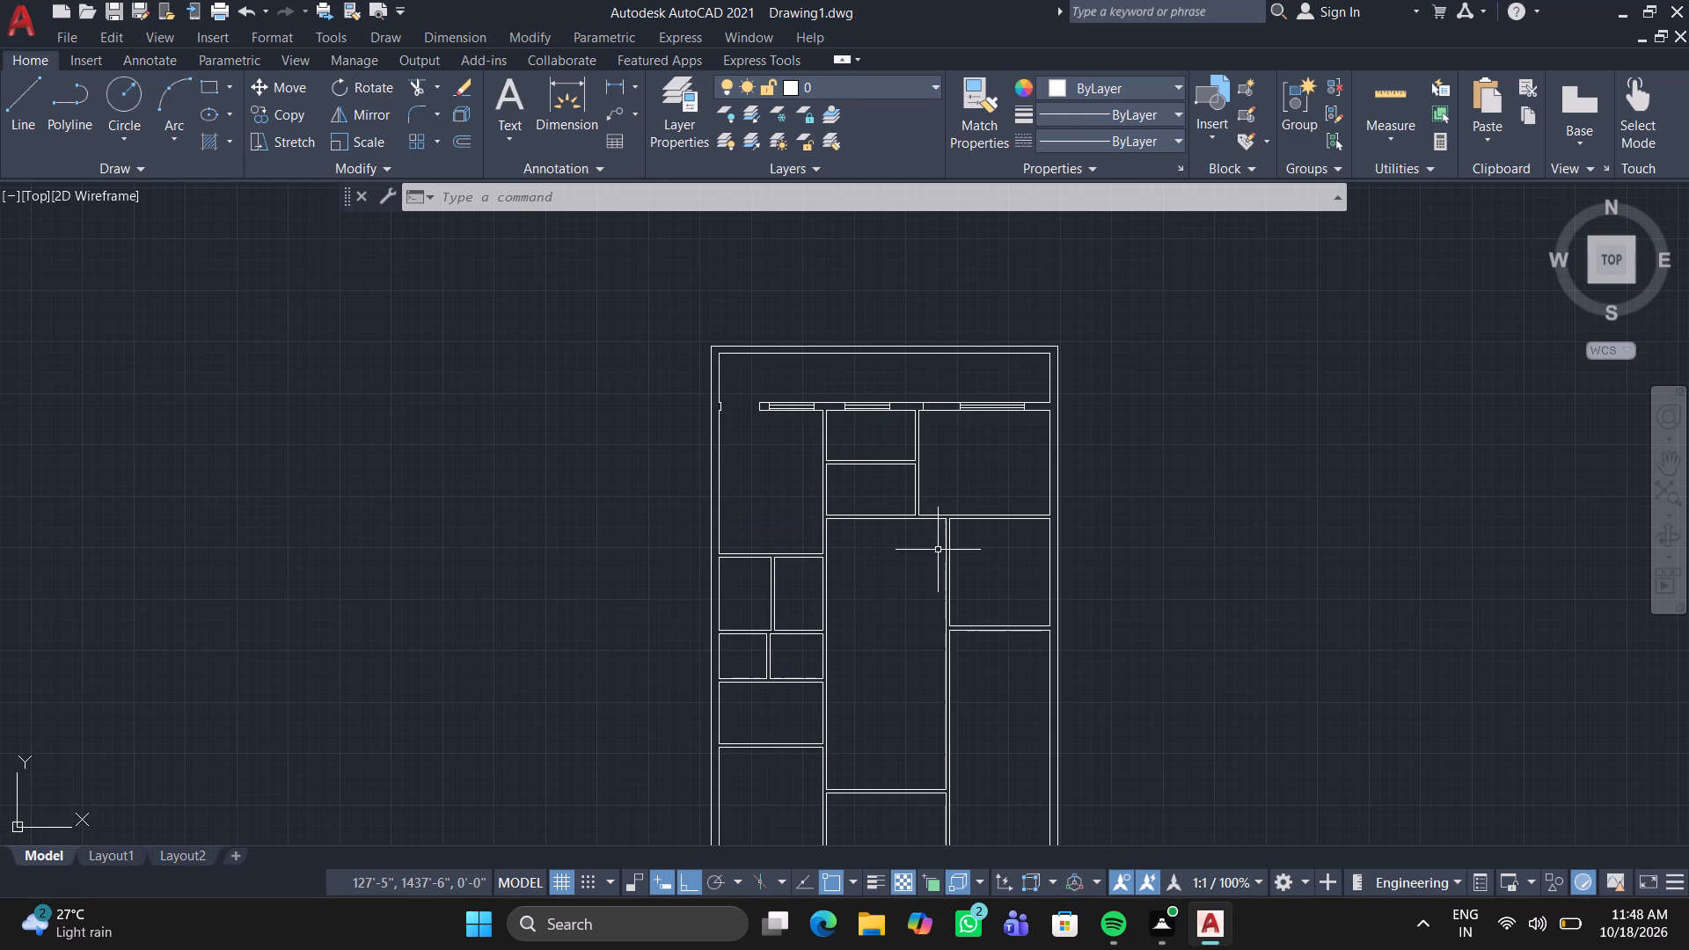
scroll(1015, 436, "up", 1)
middle_click_drag(1015, 435, 847, 439)
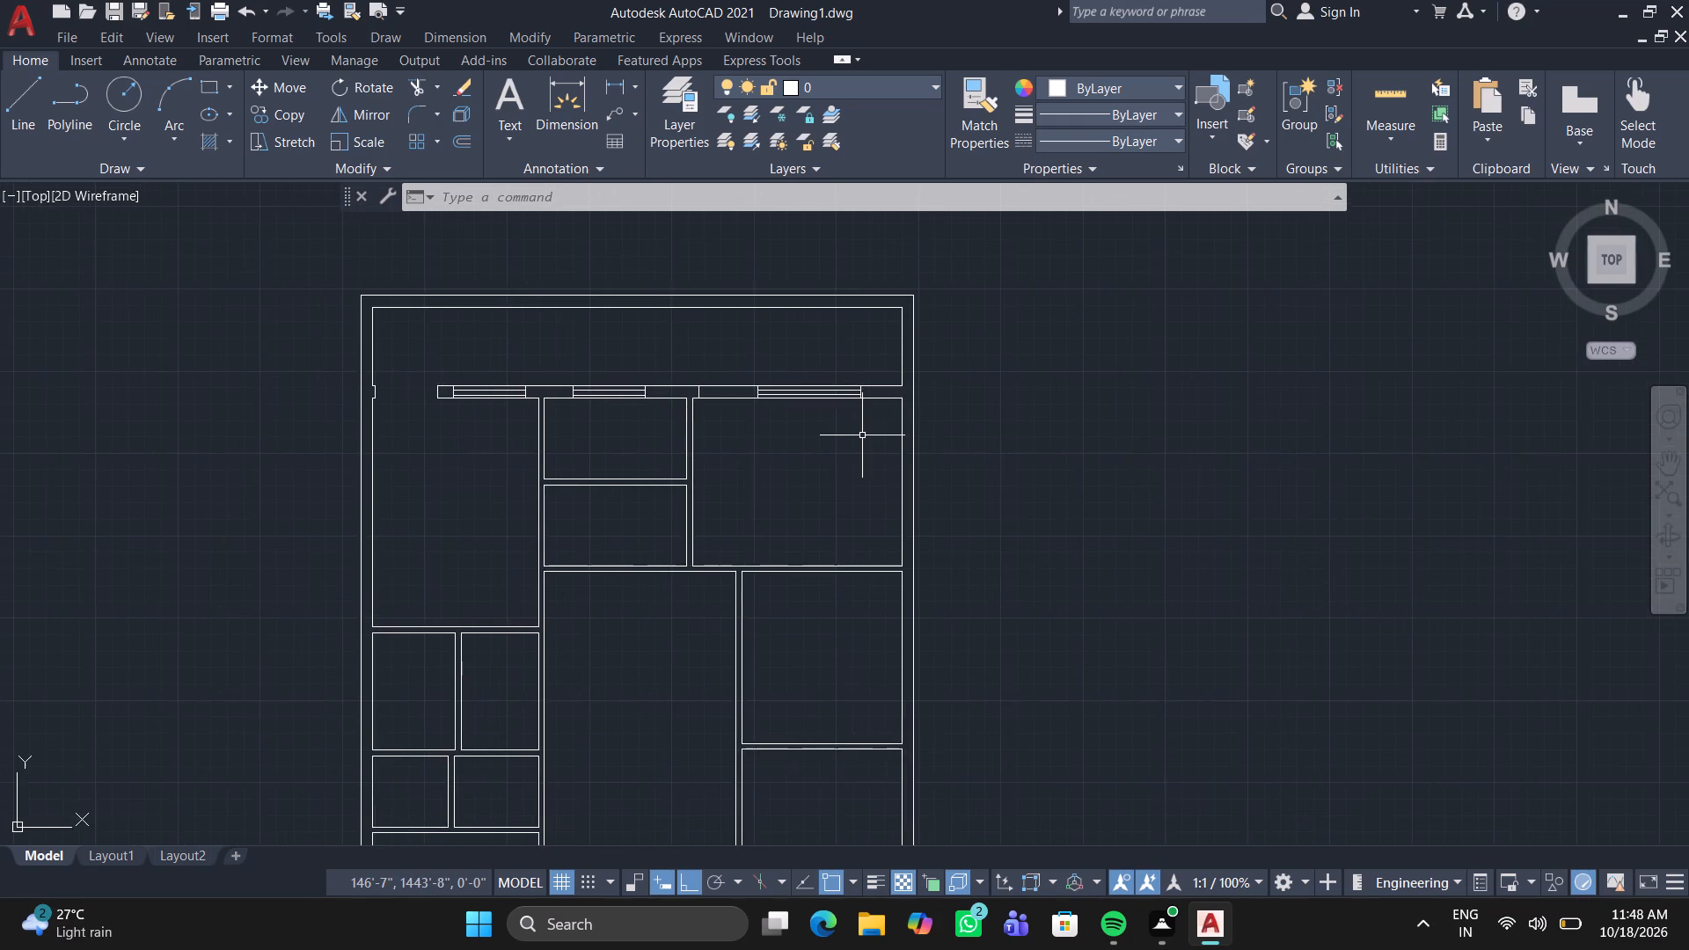
scroll(864, 435, "up", 2)
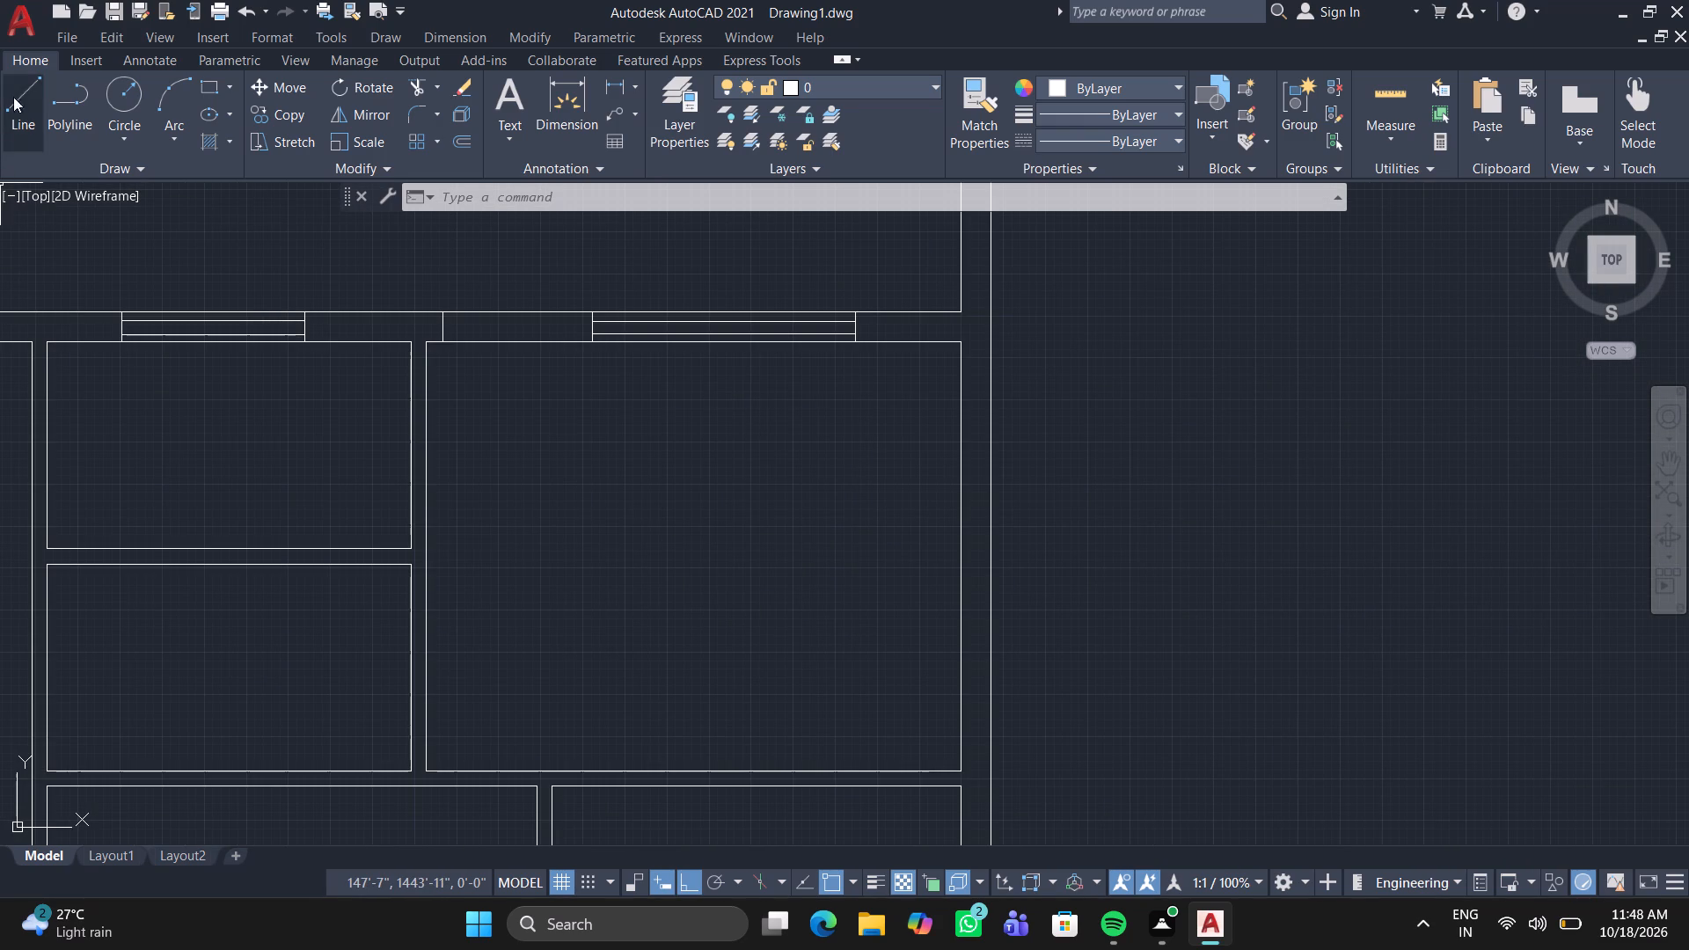
double_click(16, 89)
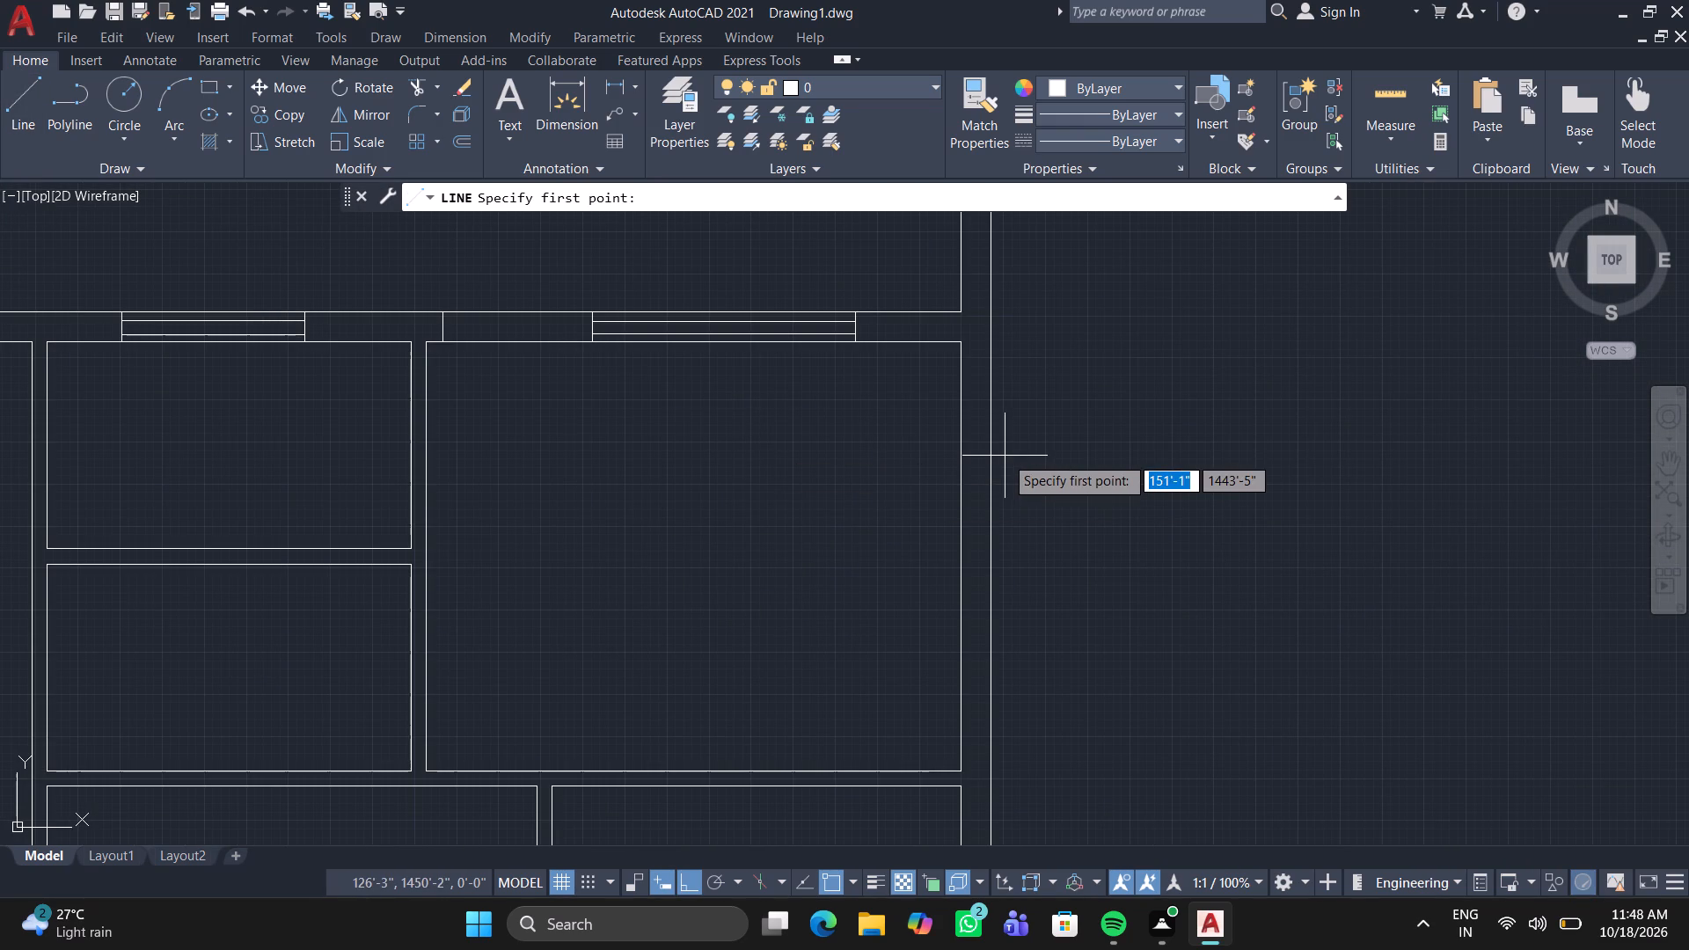
left_click(958, 404)
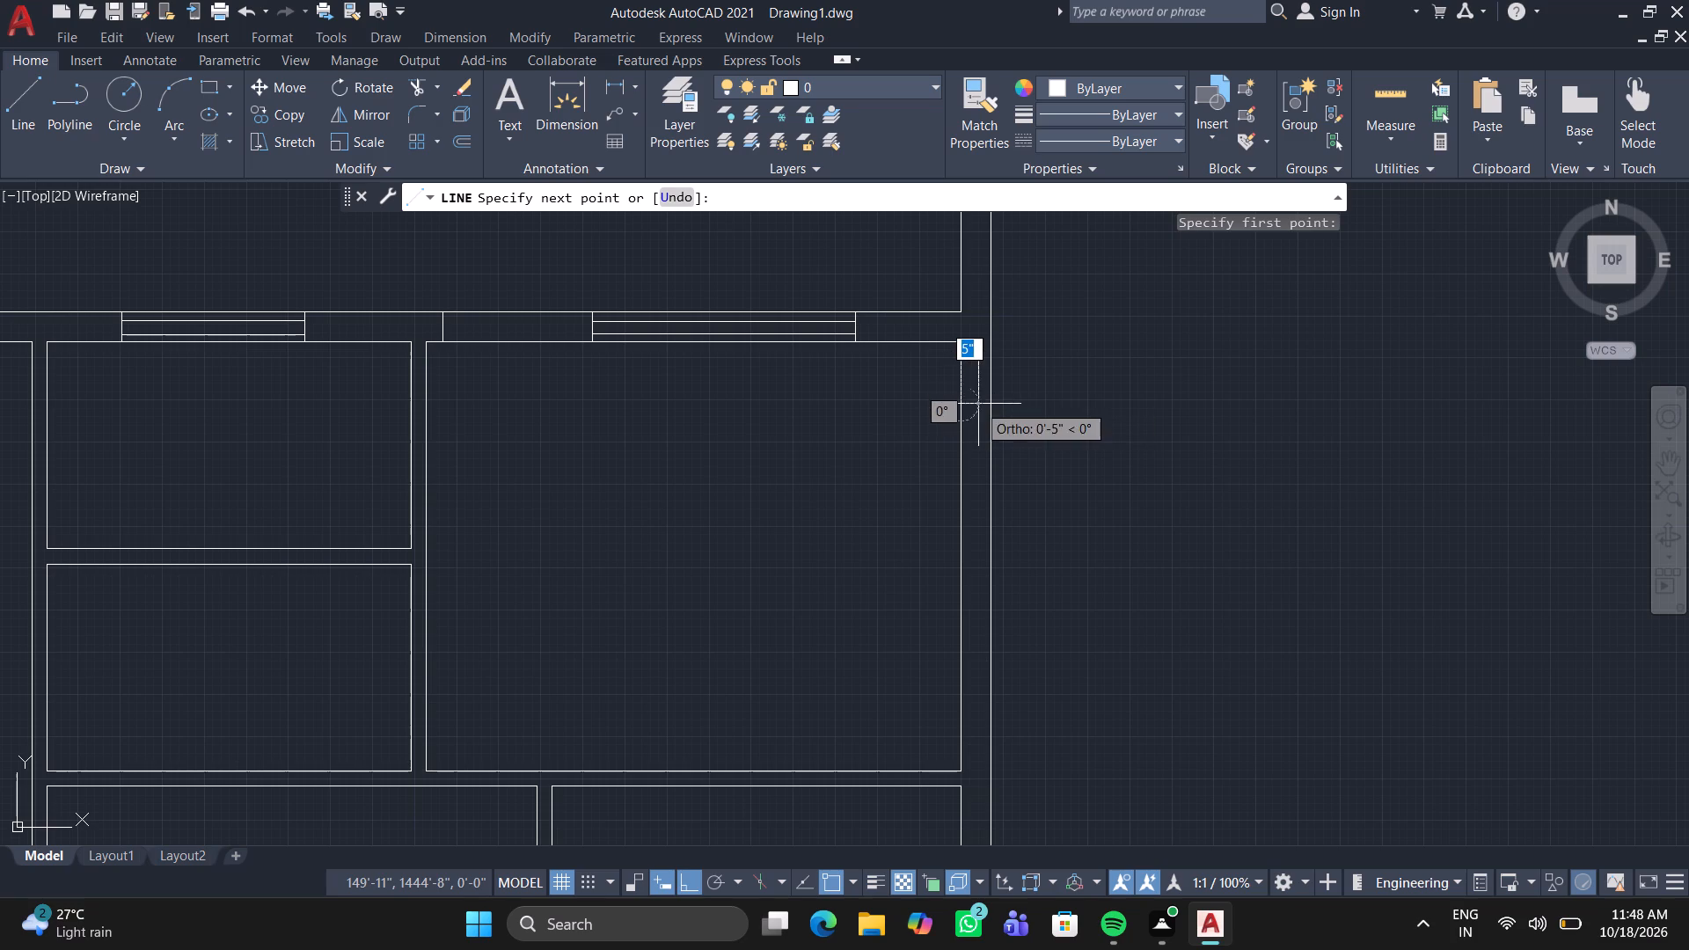
left_click(983, 404)
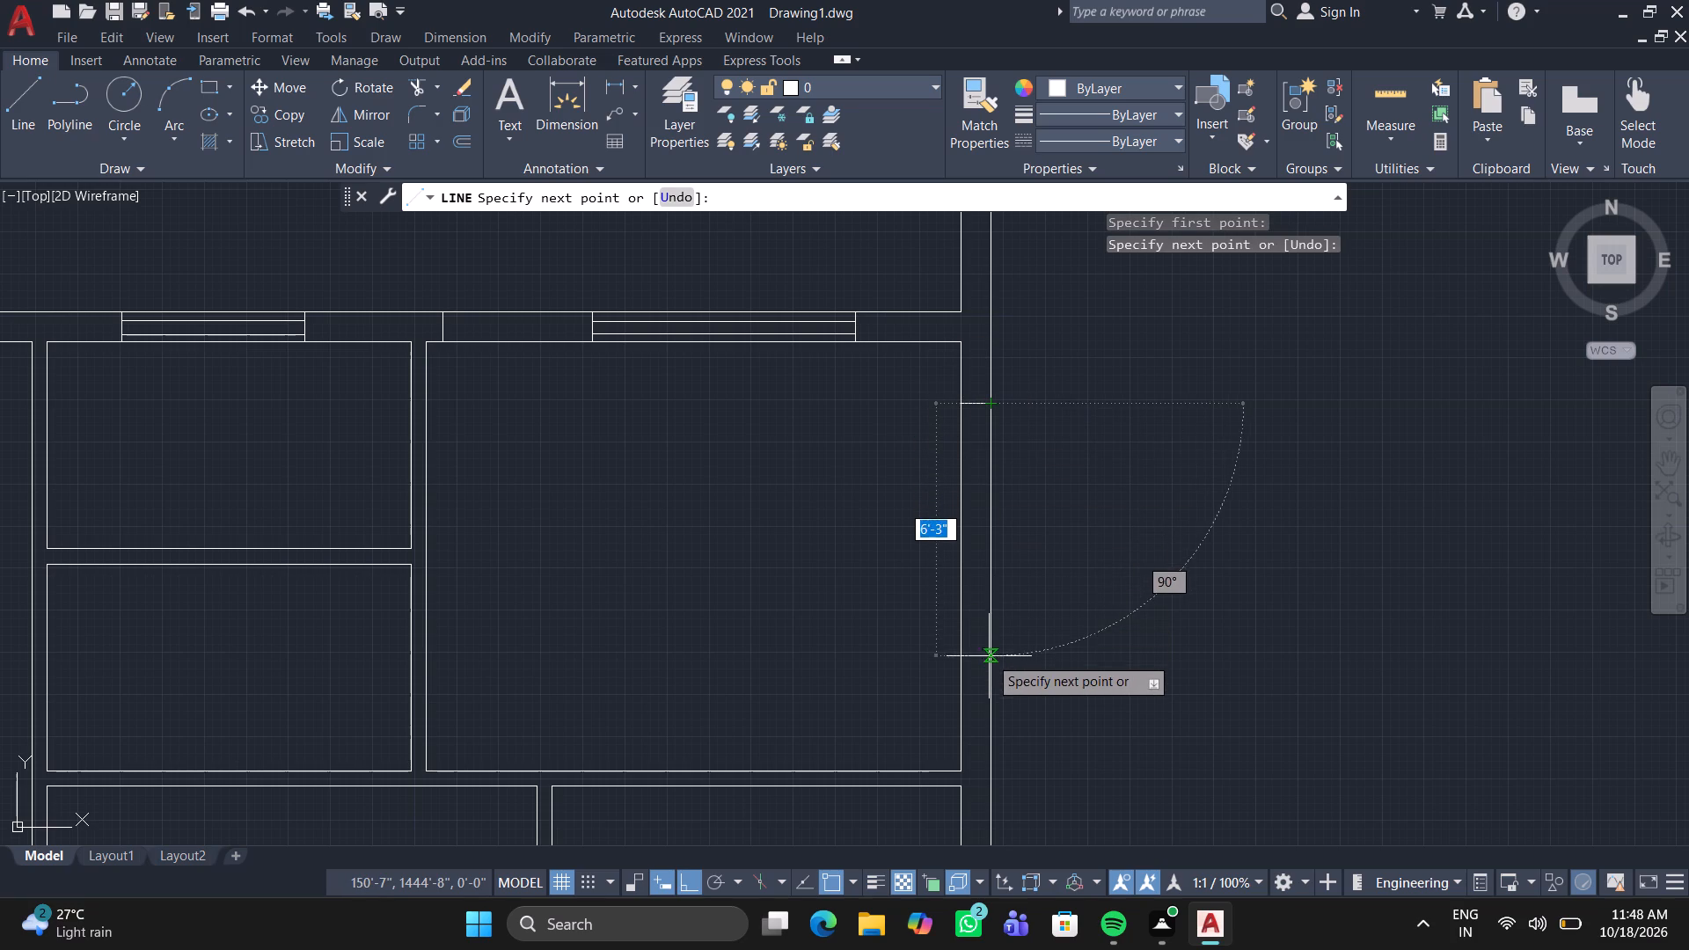
left_click(989, 656)
left_click(962, 665)
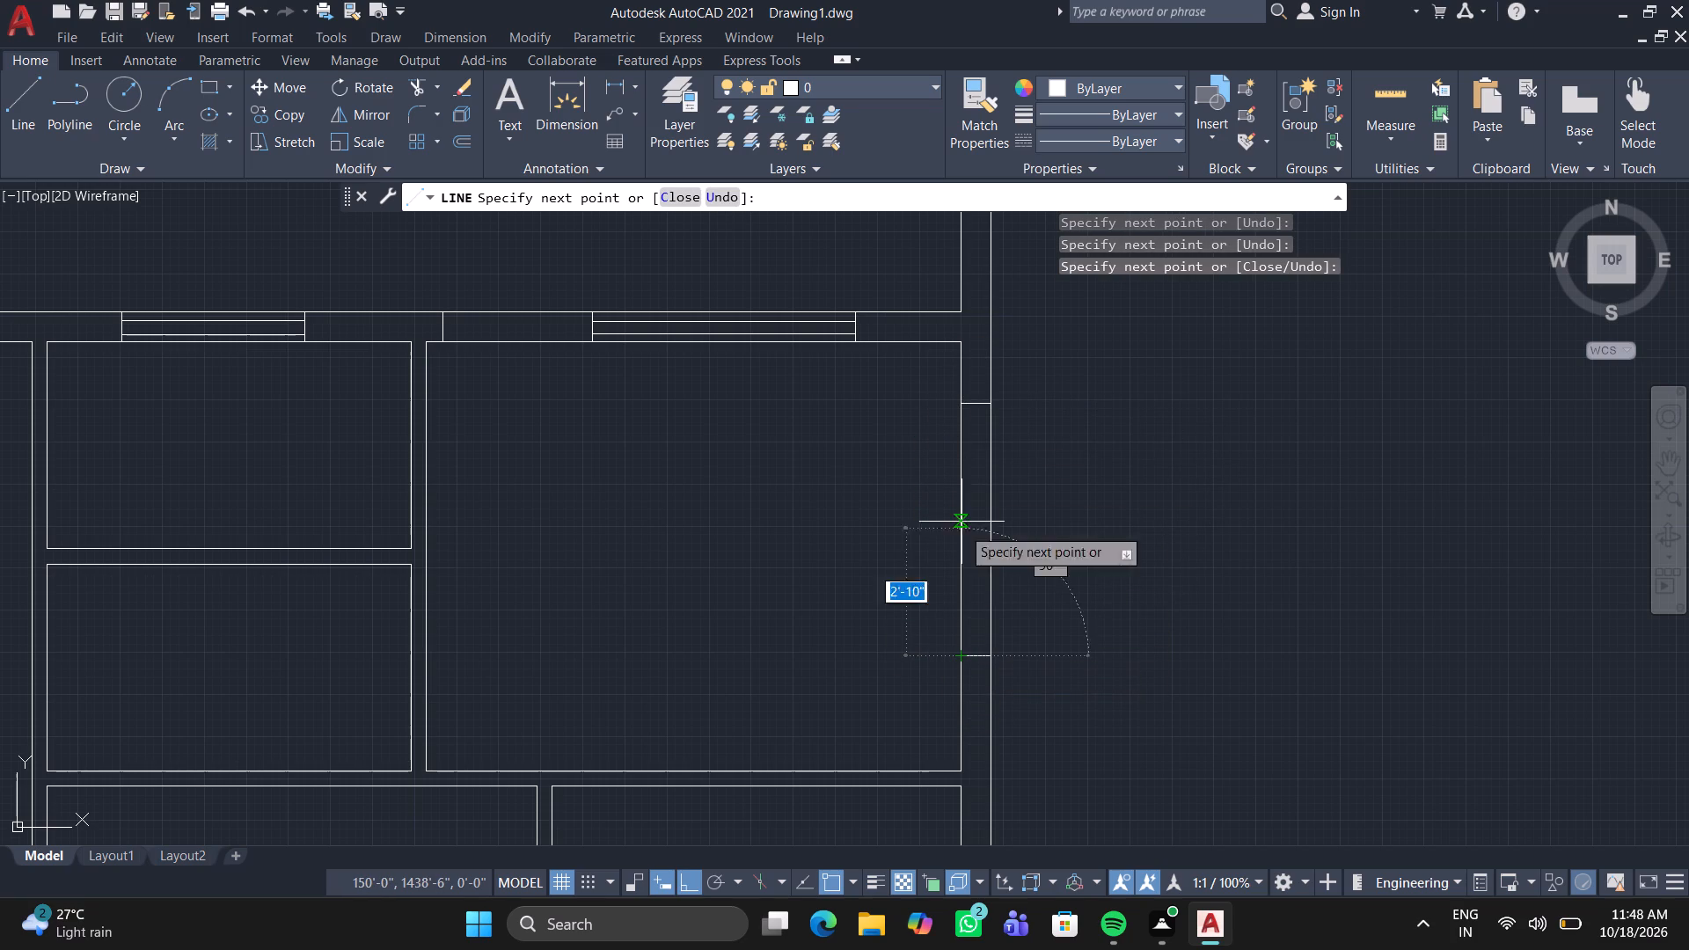
left_click(954, 403)
Draw two inner parallel lines about 6'-3" long and 4" apart between the end lines of that right-wall window.
scroll(957, 403, "up", 2)
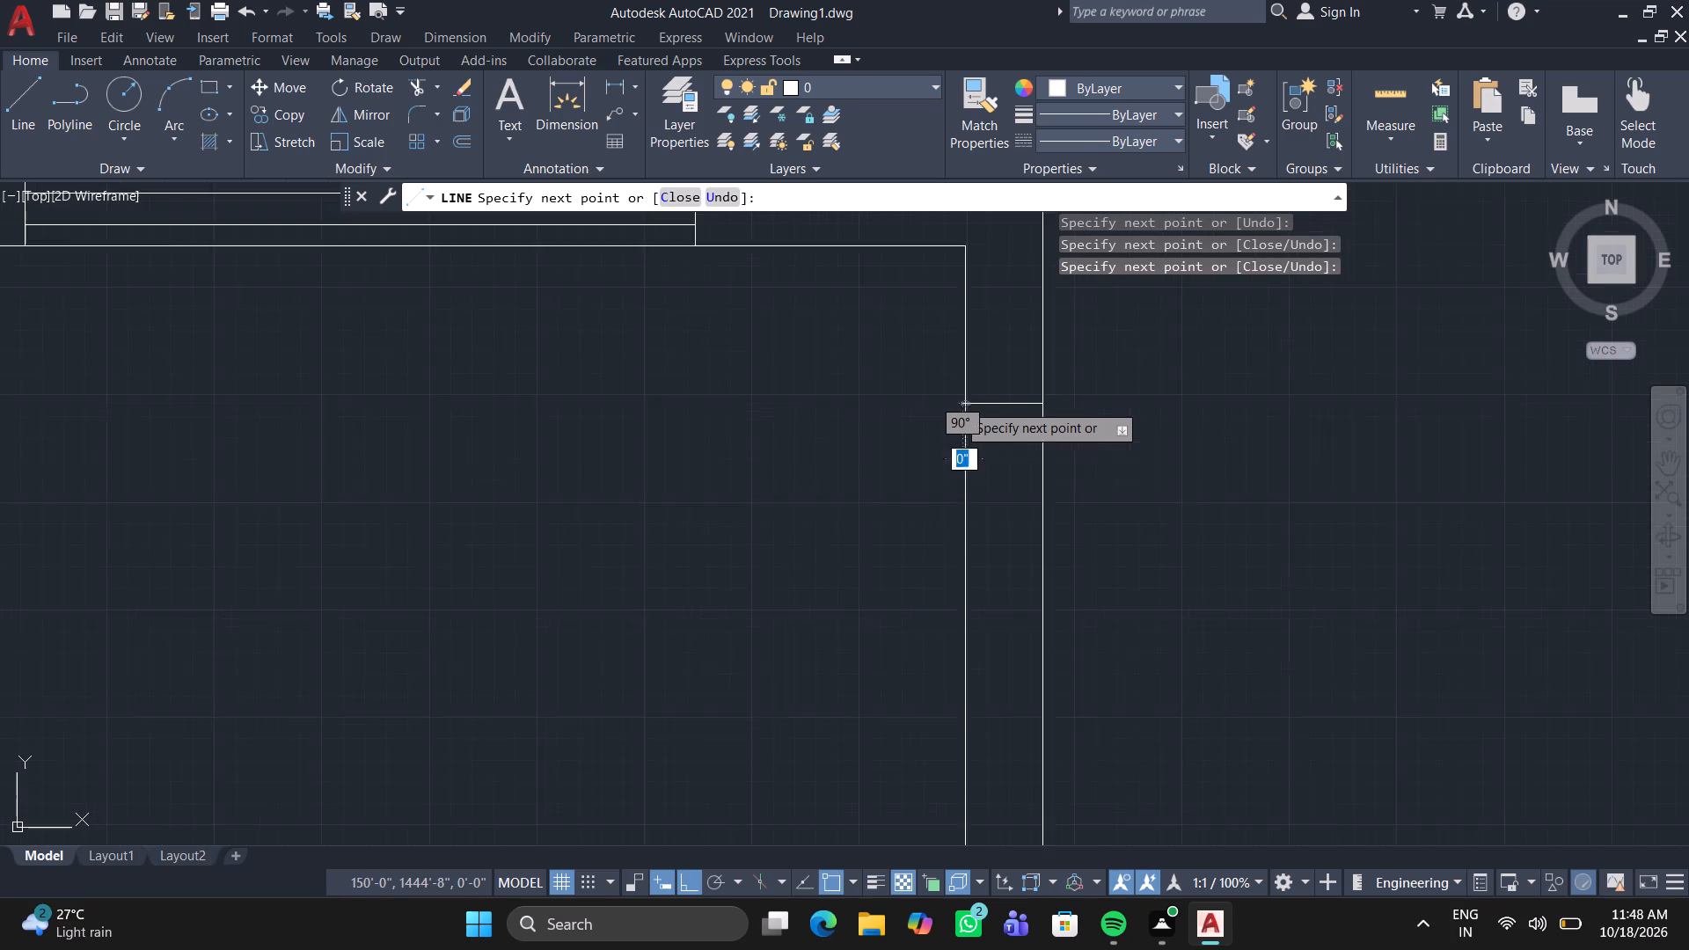
scroll(957, 403, "up", 1)
left_click(1004, 400)
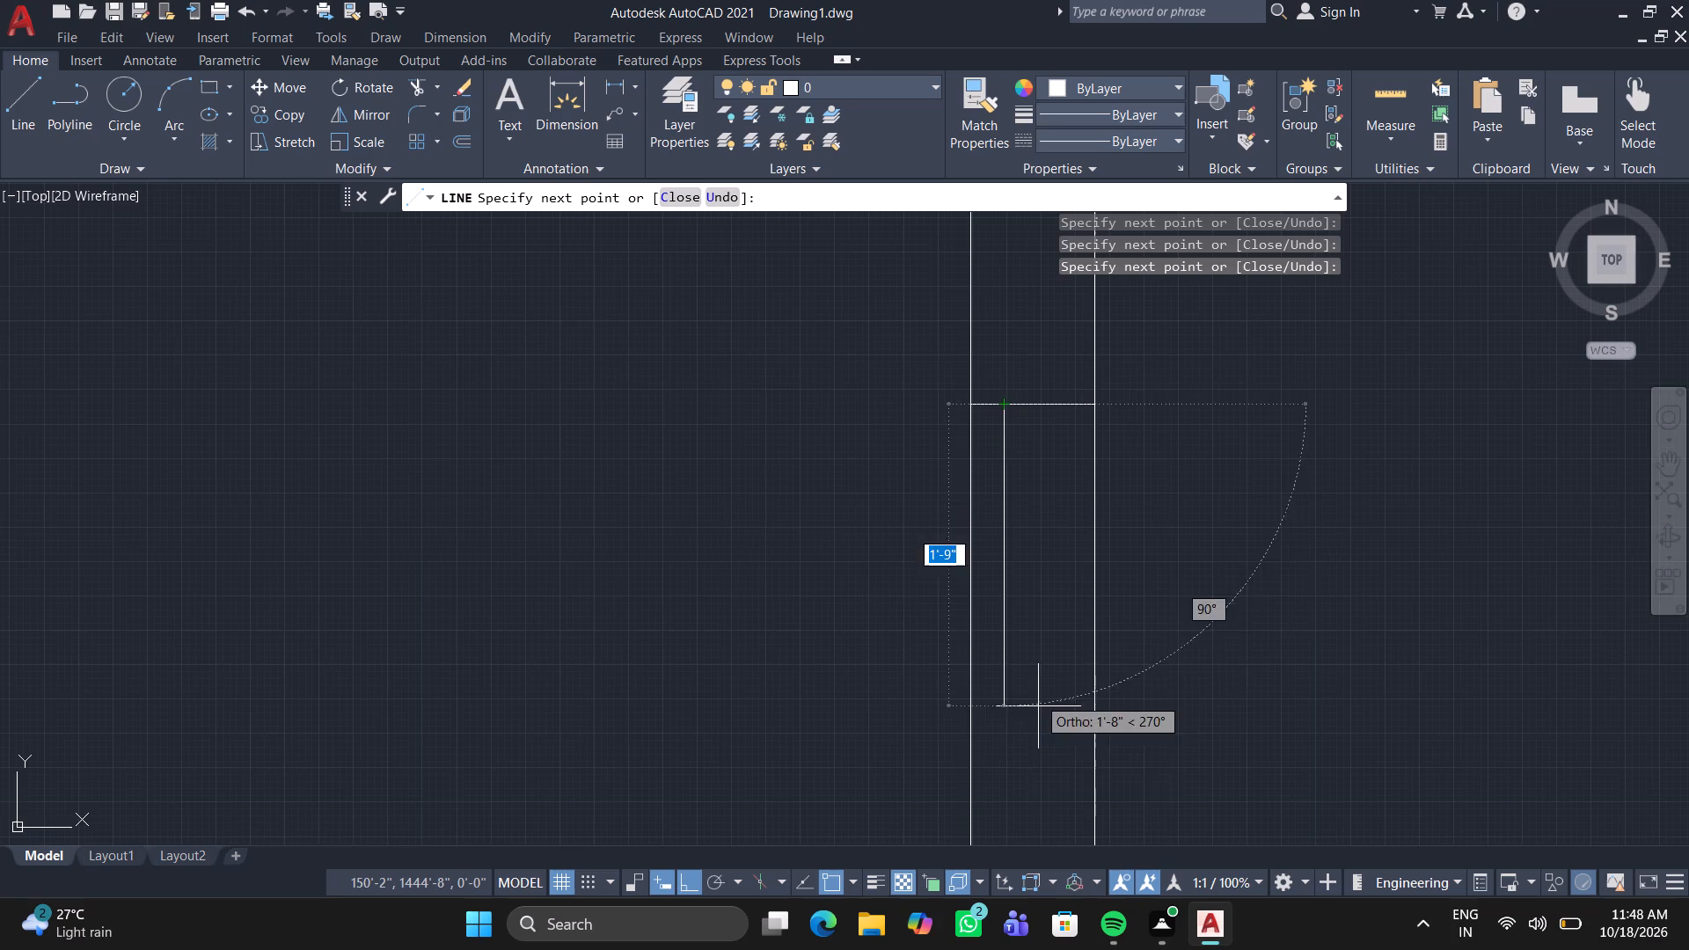
scroll(1036, 776, "down", 2)
middle_click_drag(1035, 778, 1051, 563)
scroll(1020, 851, "up", 4)
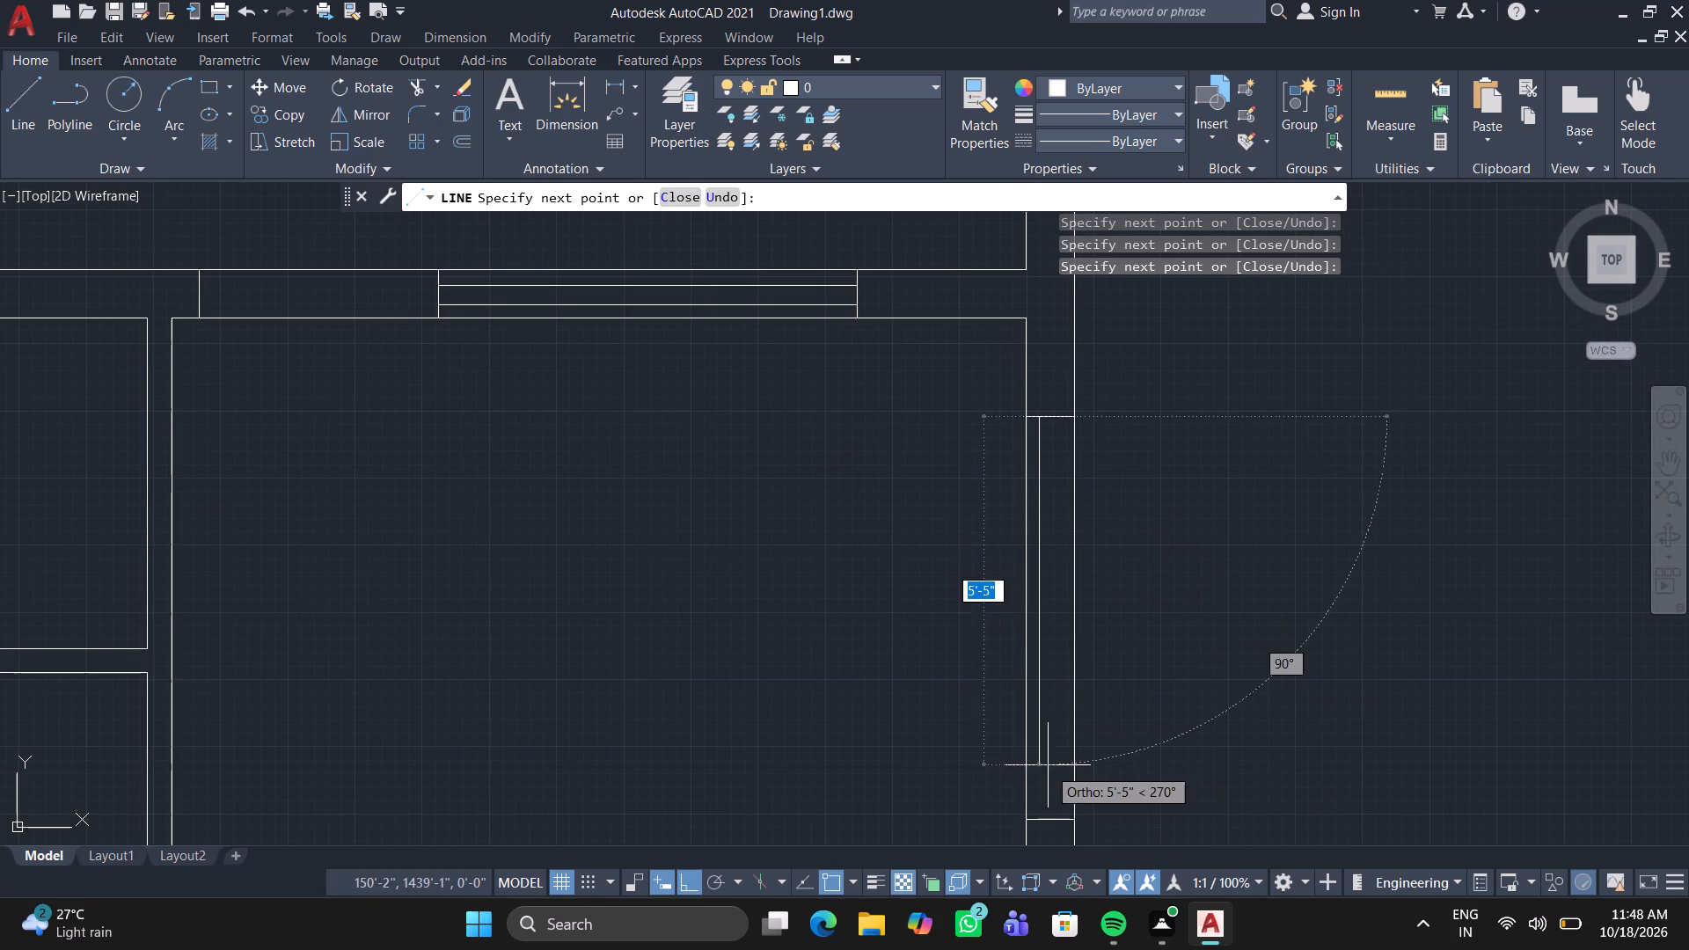
middle_click_drag(1049, 801, 1071, 689)
double_click(1062, 712)
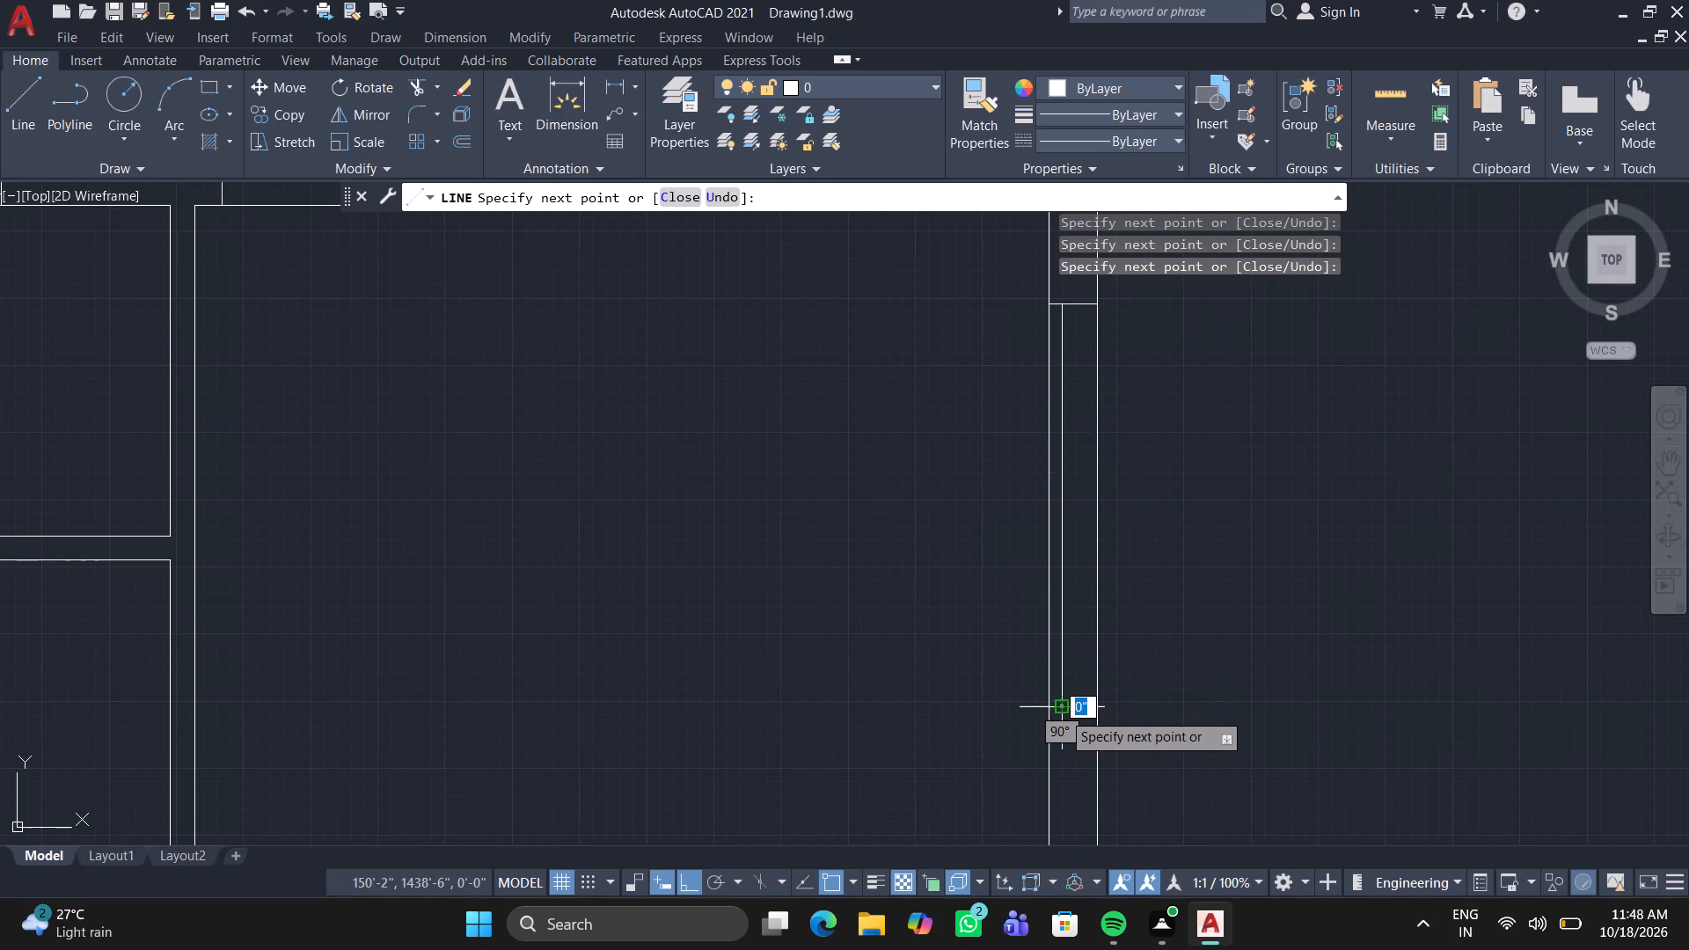
scroll(1082, 708, "up", 3)
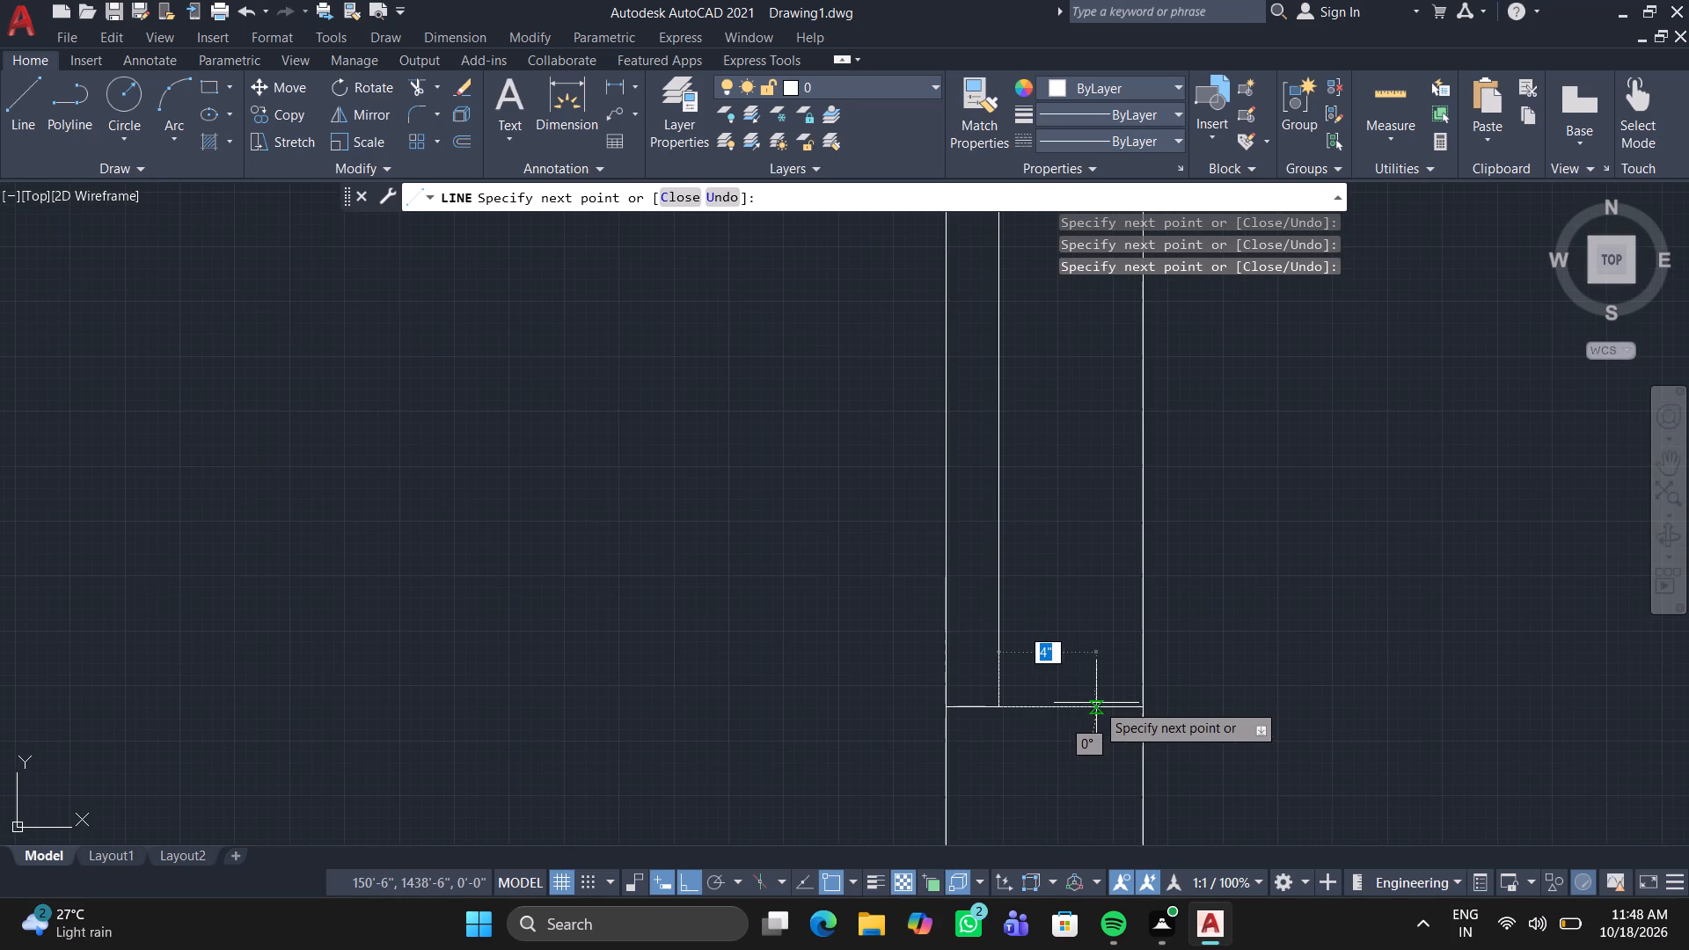
left_click(1099, 700)
scroll(1069, 456, "down", 4)
middle_click_drag(1068, 466, 1053, 727)
middle_click(1052, 727)
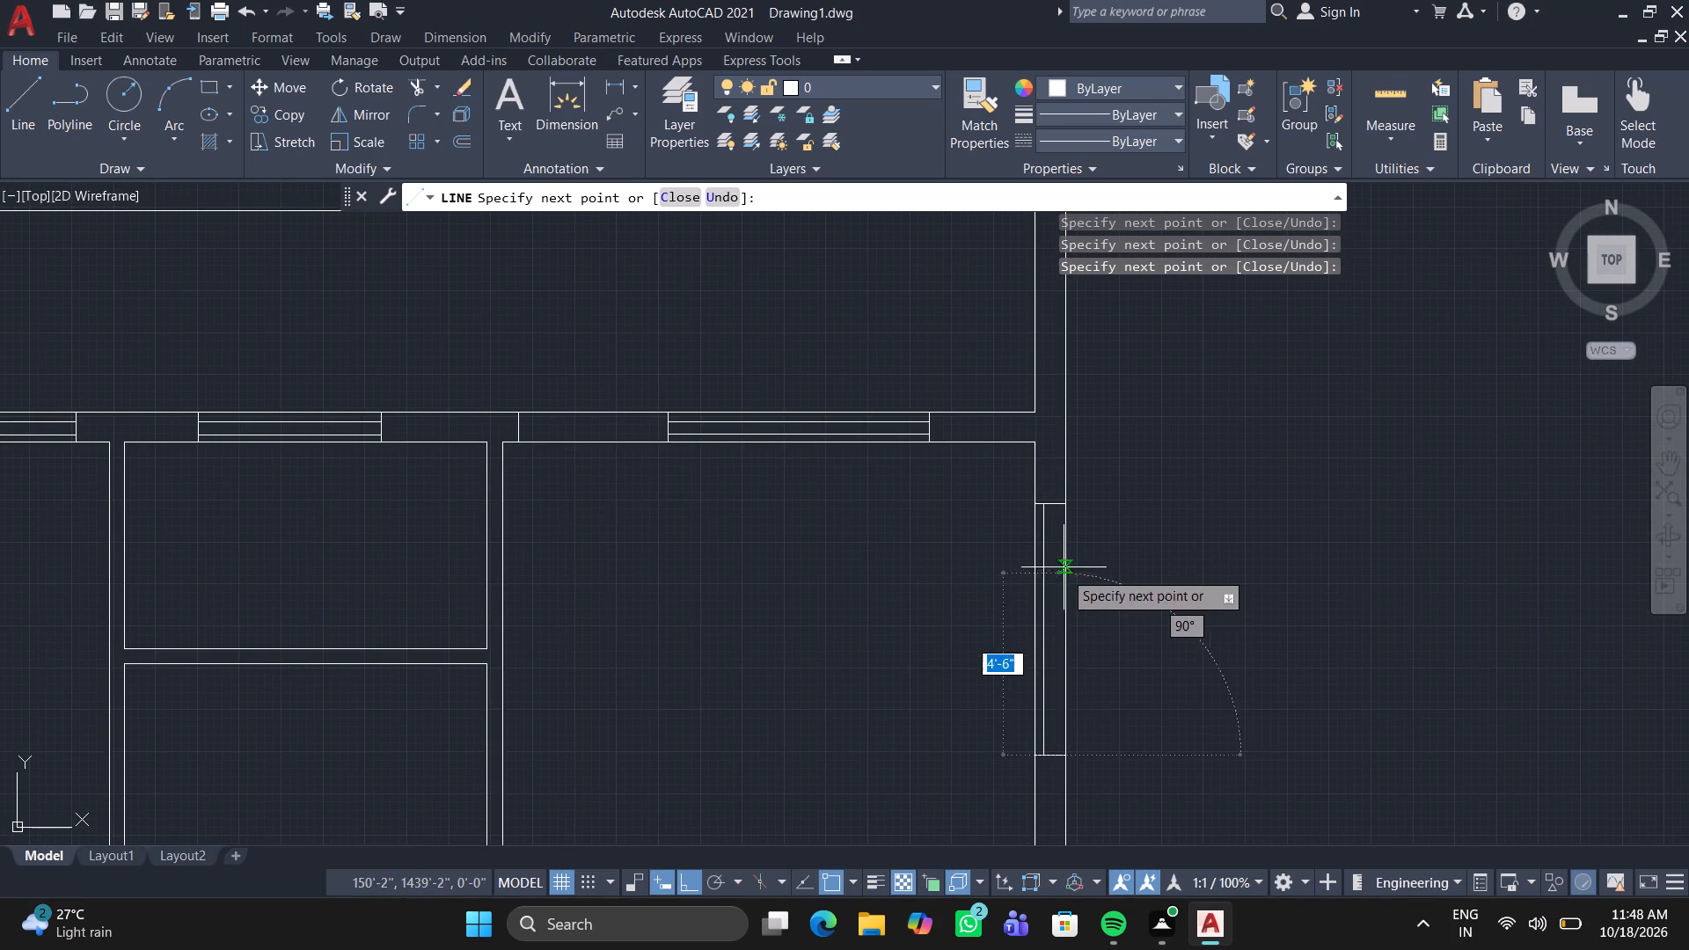
scroll(1060, 520, "up", 3)
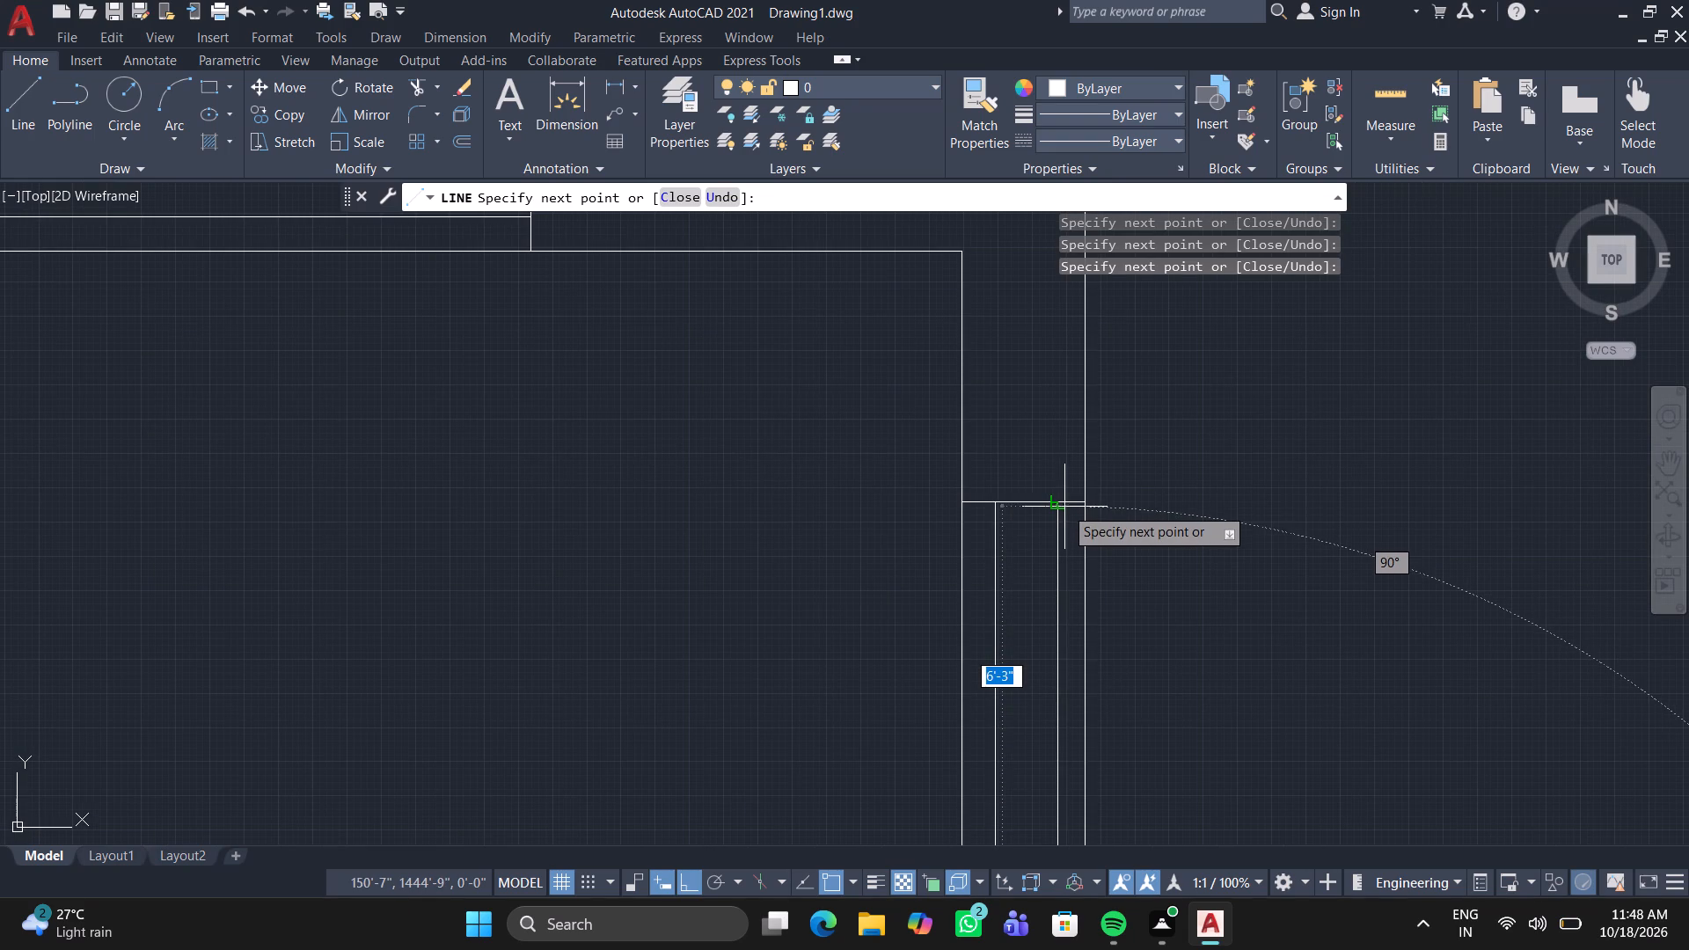
left_click(1055, 507)
key("Escape")
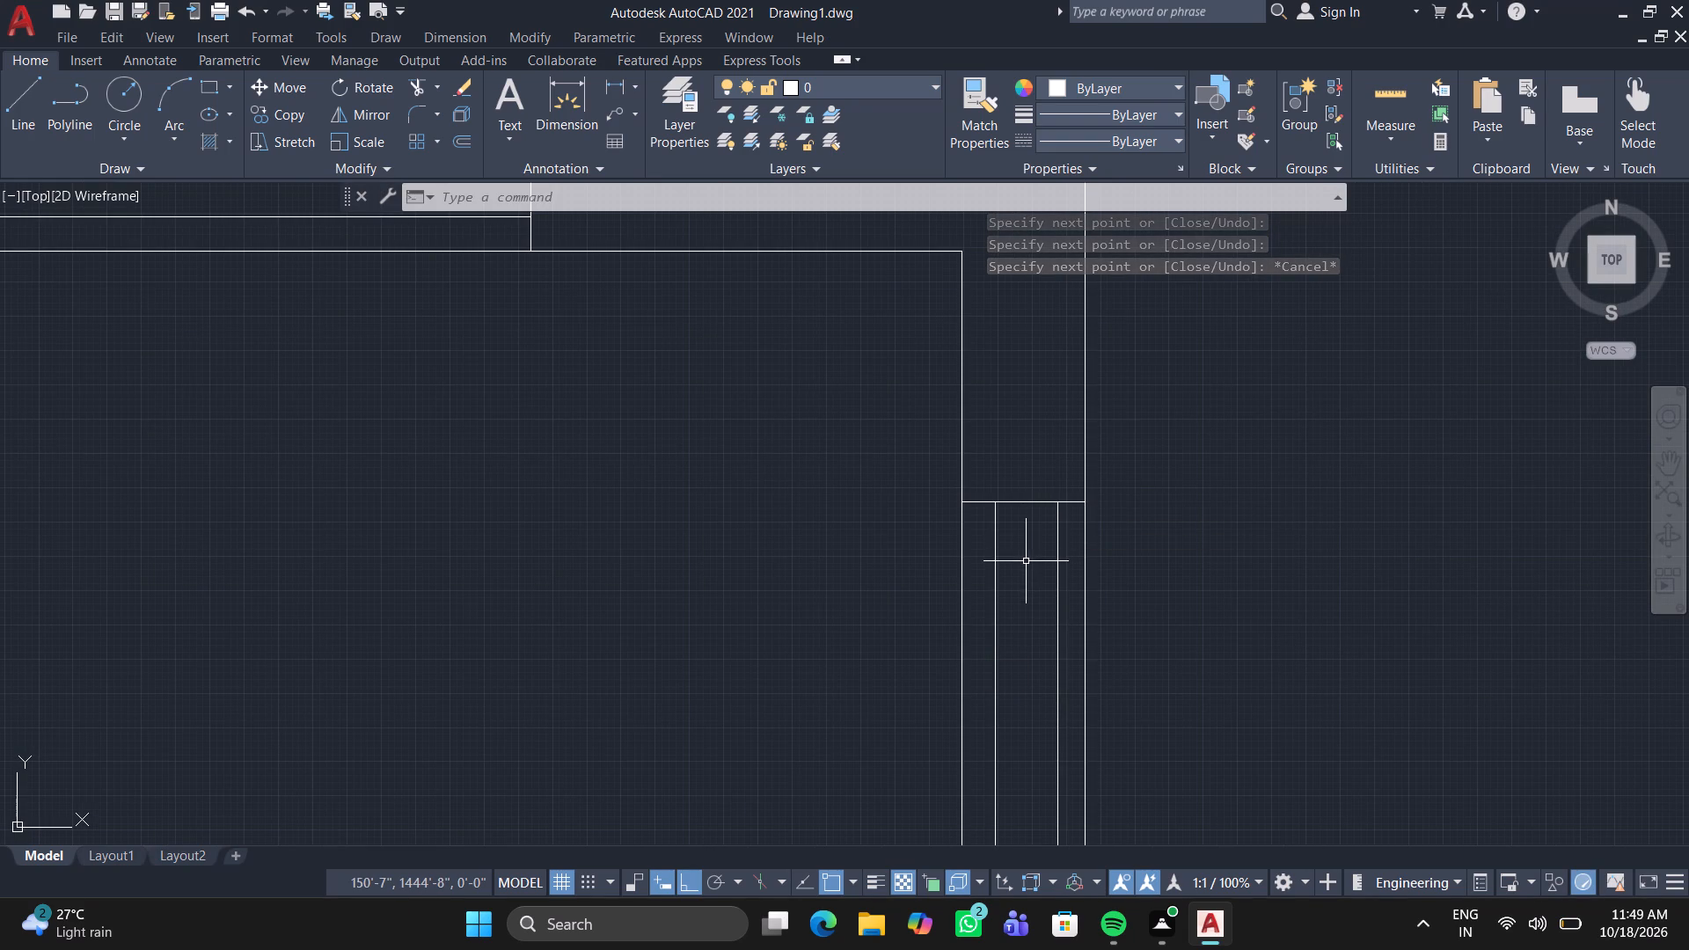
Draw a window outline about 5'-1" long and 9" deep in the right outer wall of the room below the upper-right room.
scroll(1032, 570, "down", 4)
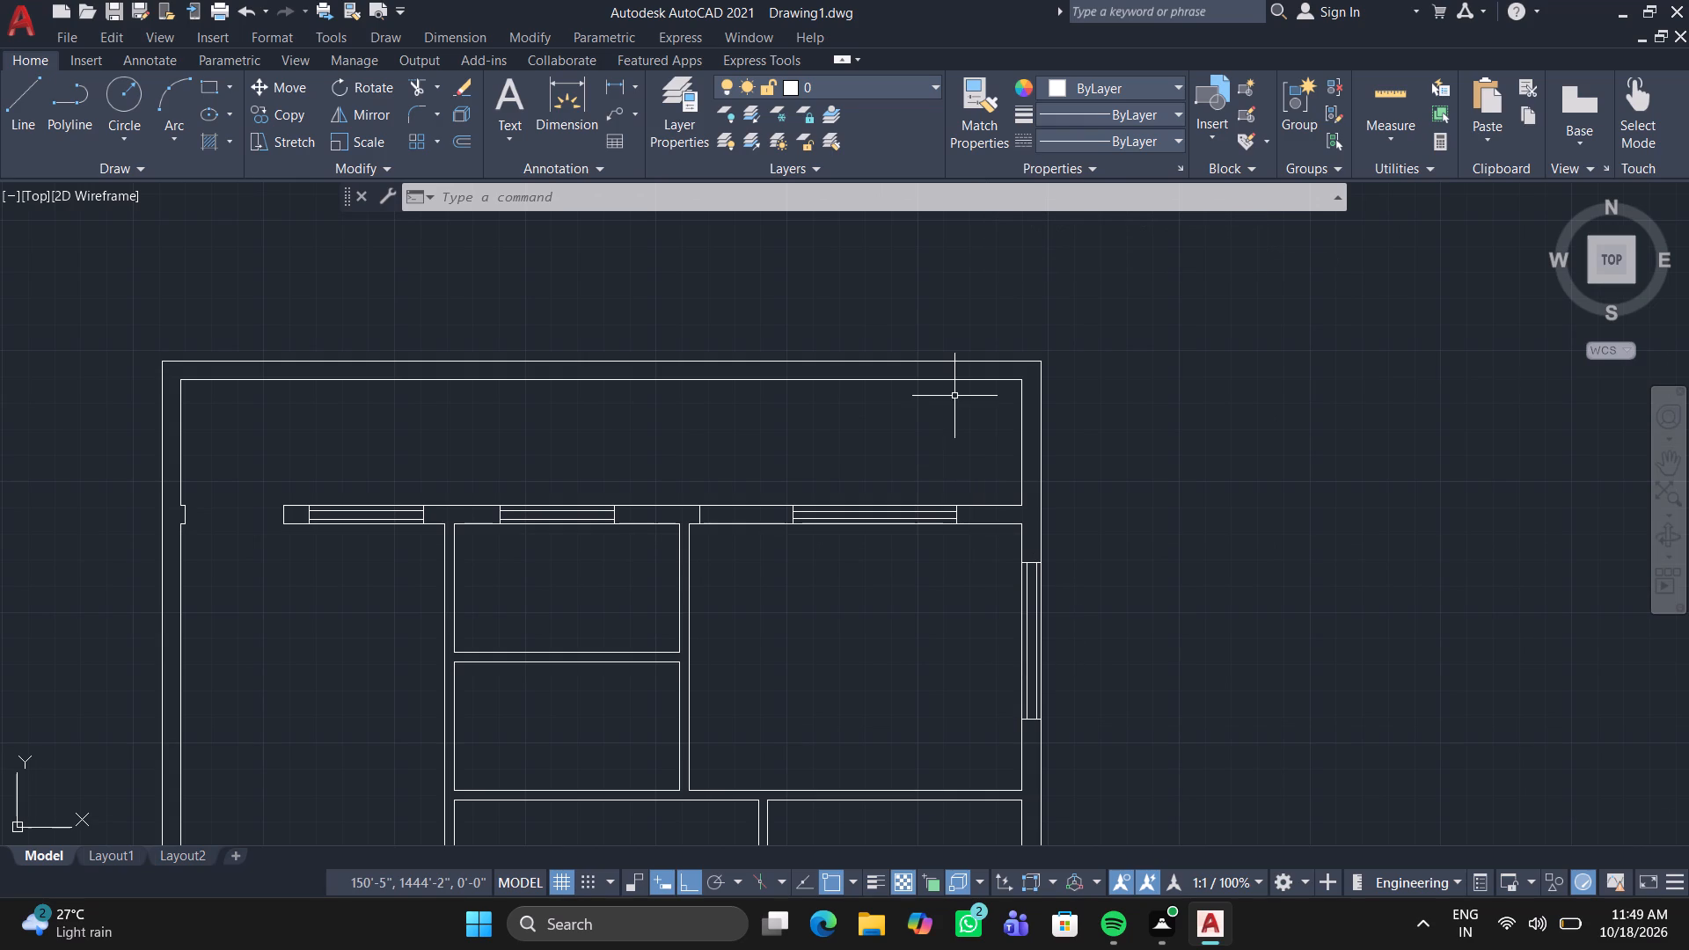
scroll(1060, 779, "down", 1)
middle_click_drag(1056, 759, 1042, 577)
middle_click_drag(1042, 515, 1042, 501)
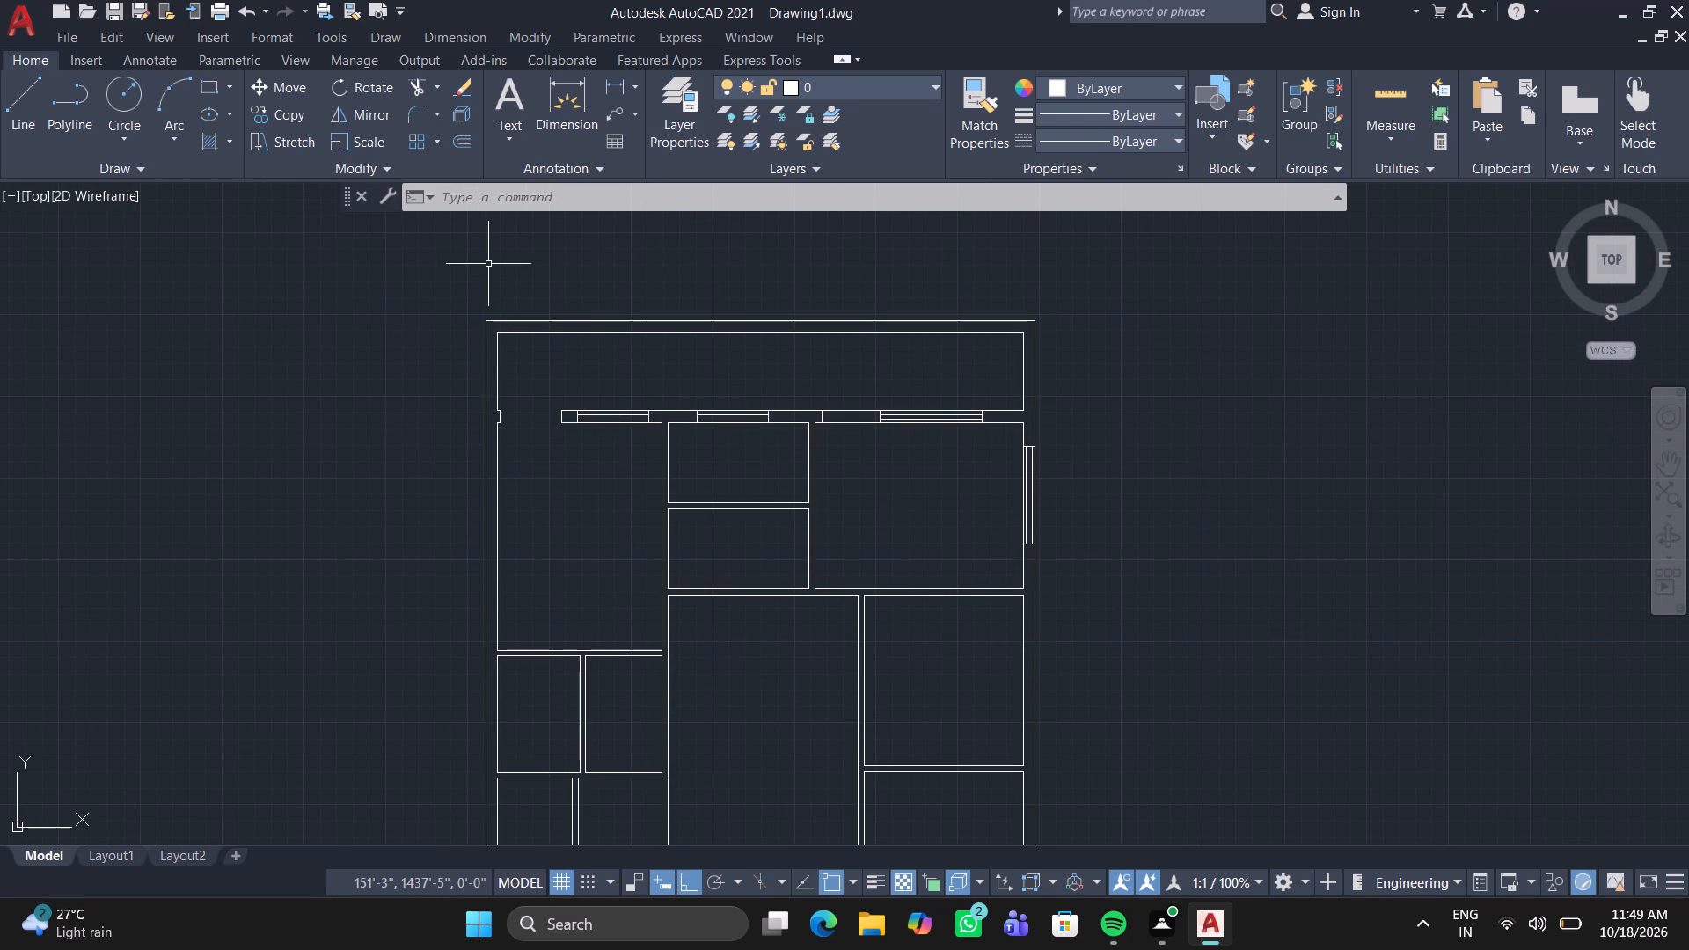
key("space")
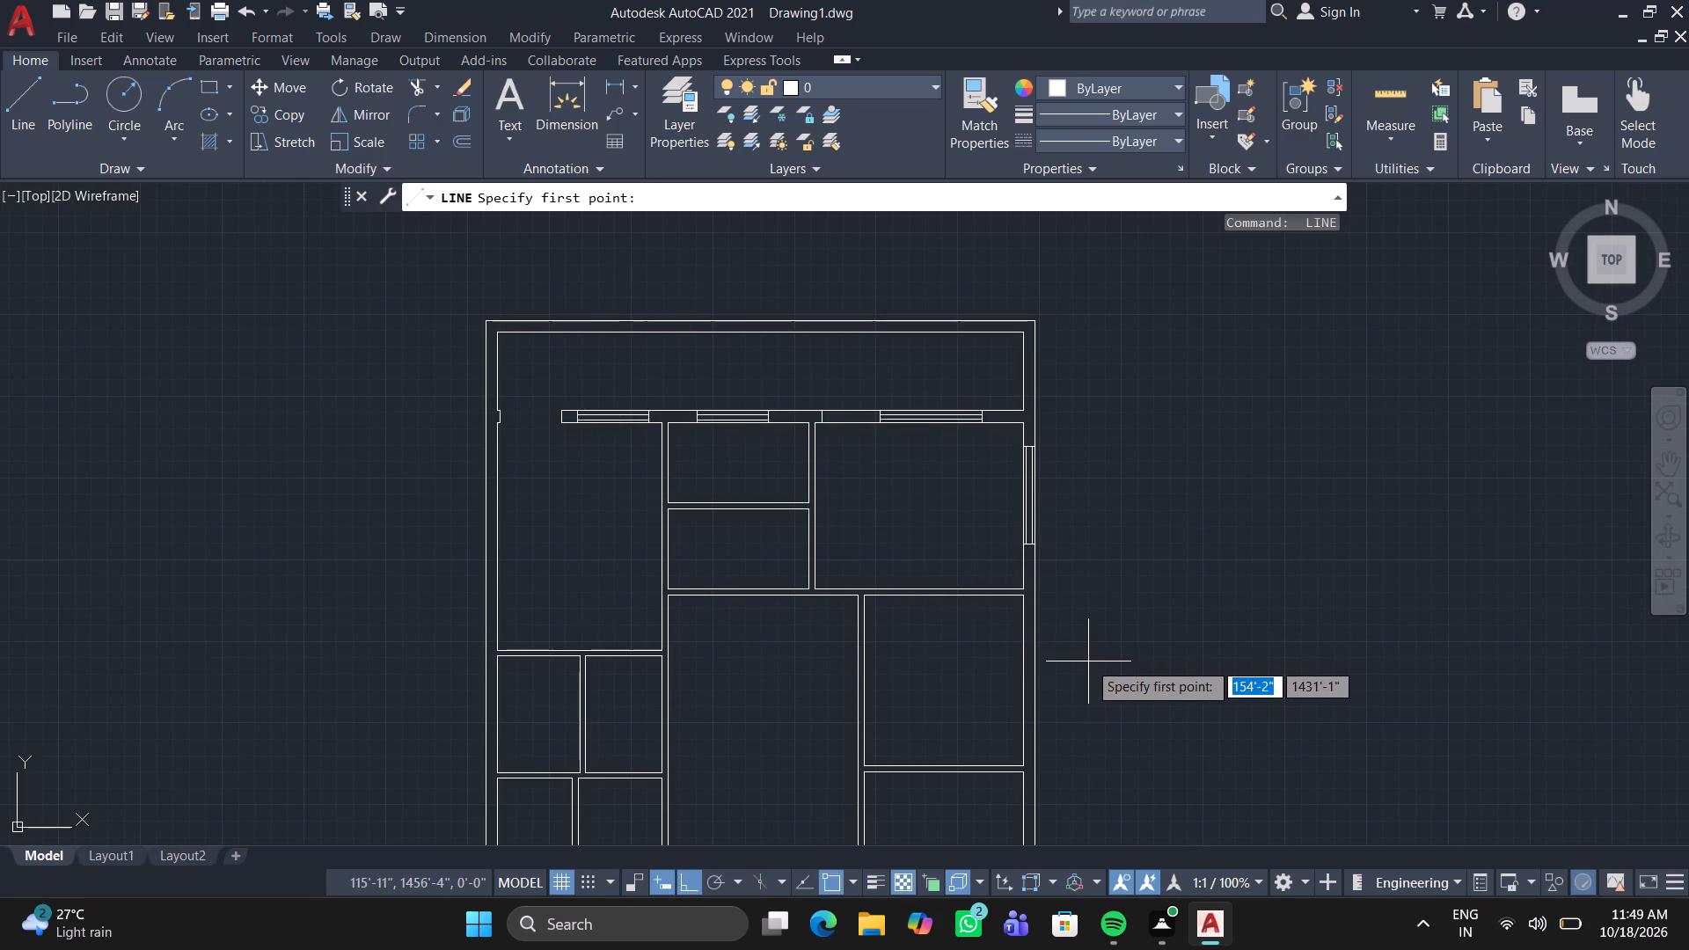
scroll(1088, 661, "up", 1)
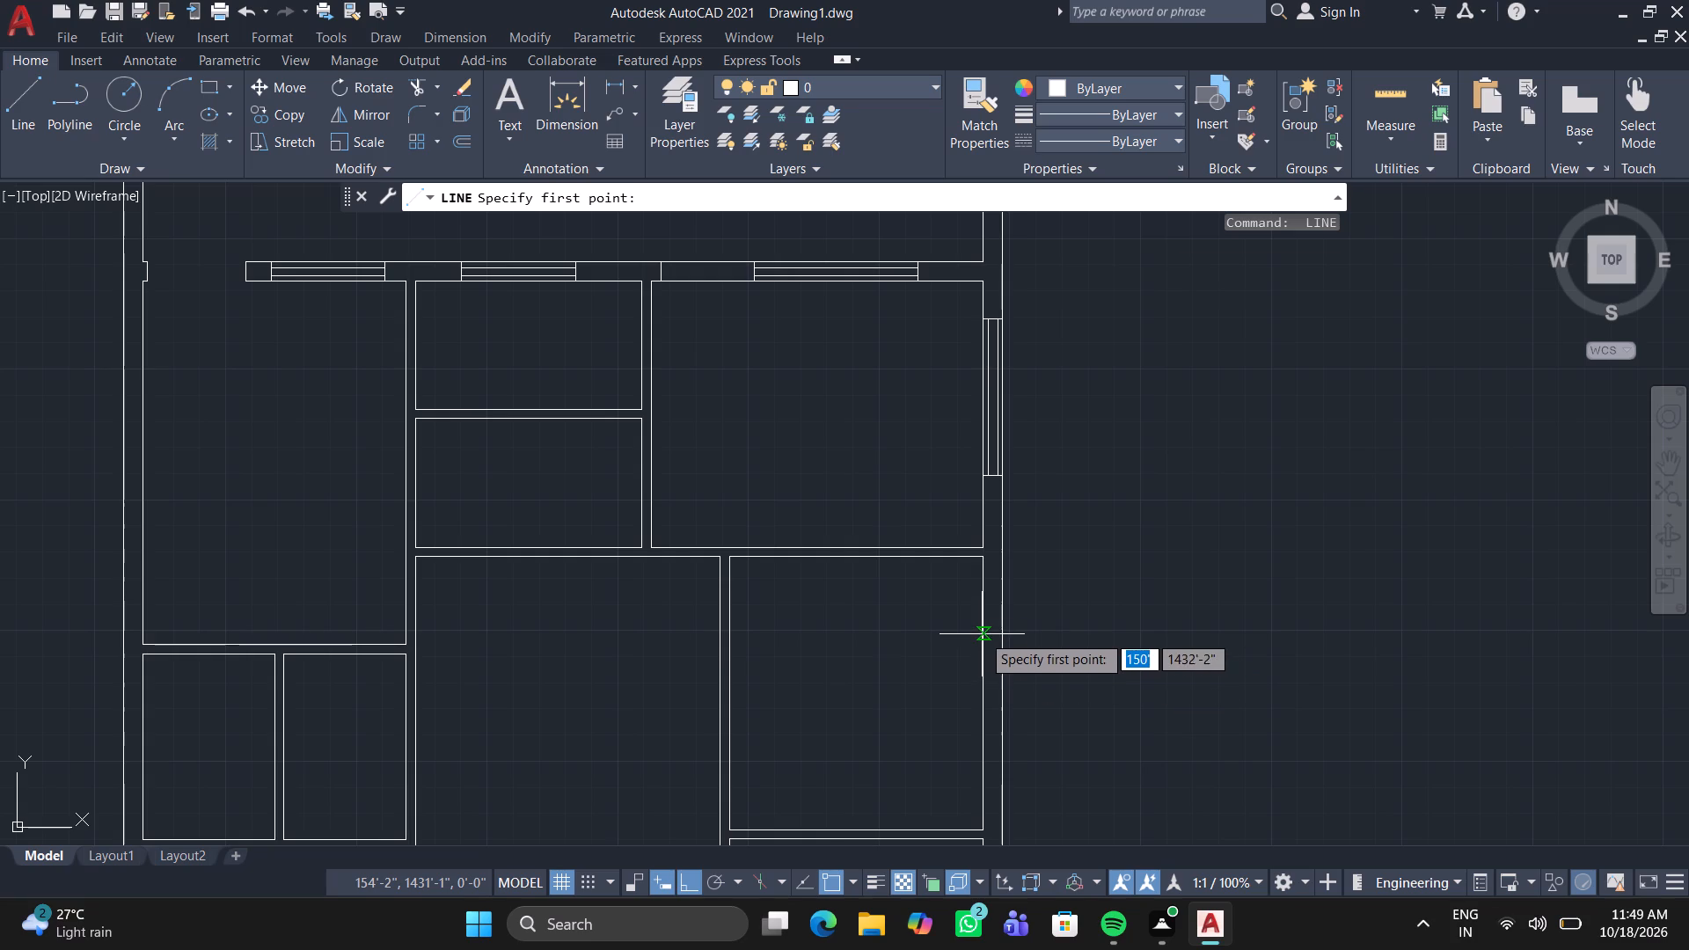
left_click(982, 634)
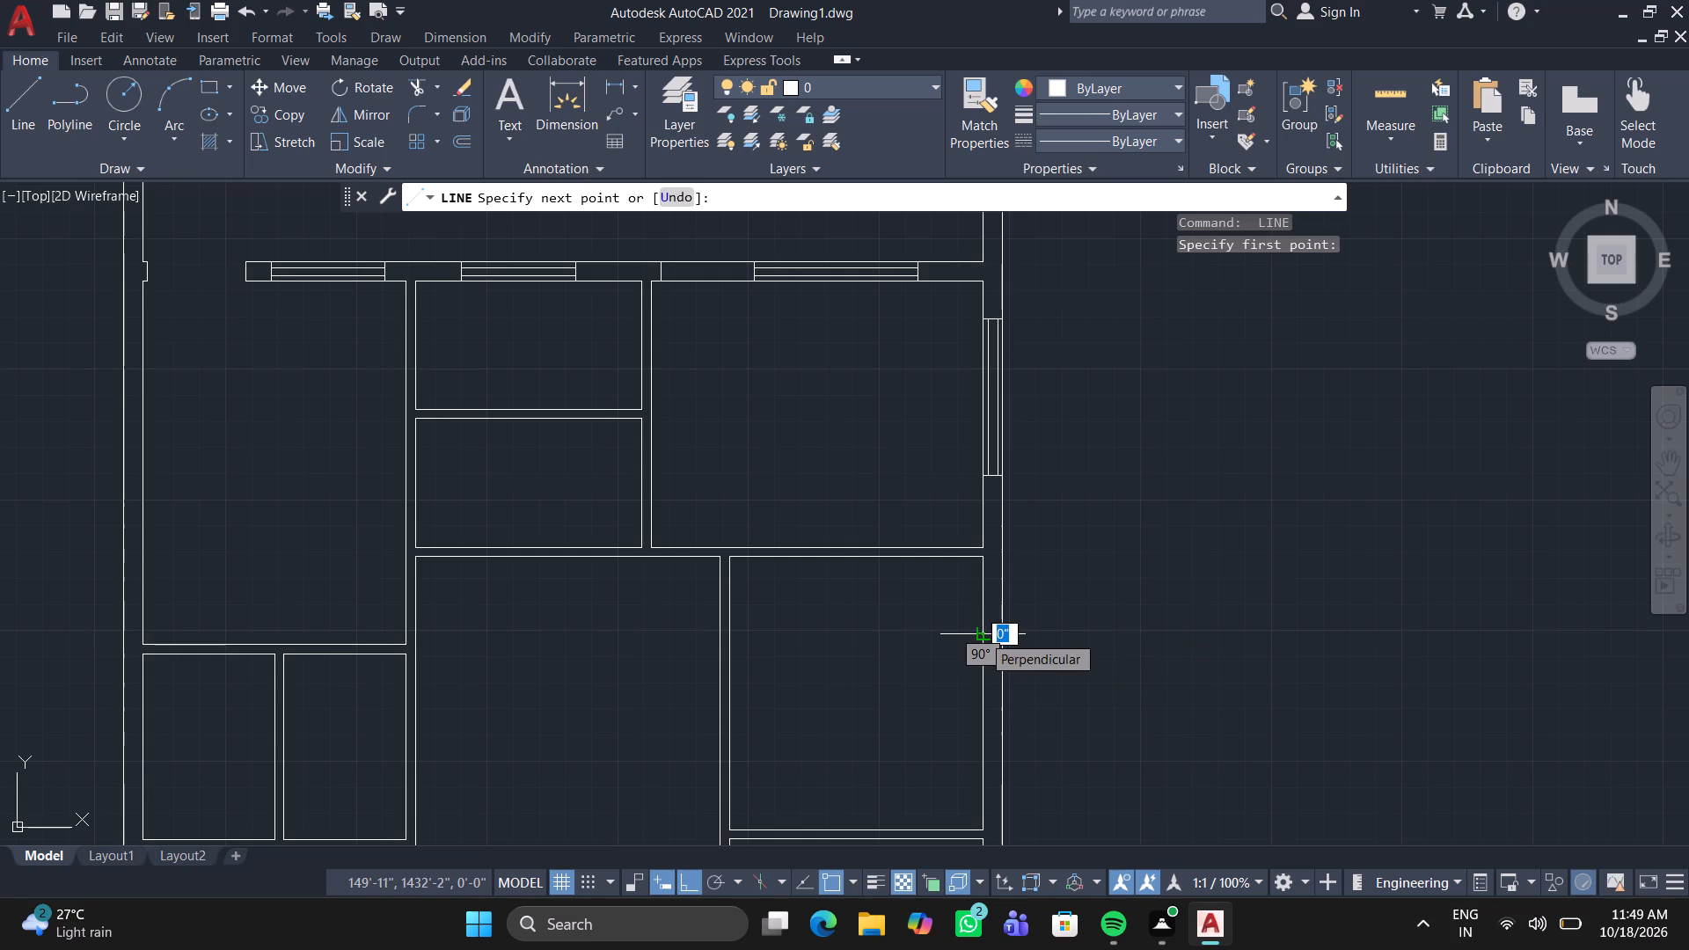
scroll(1011, 633, "up", 3)
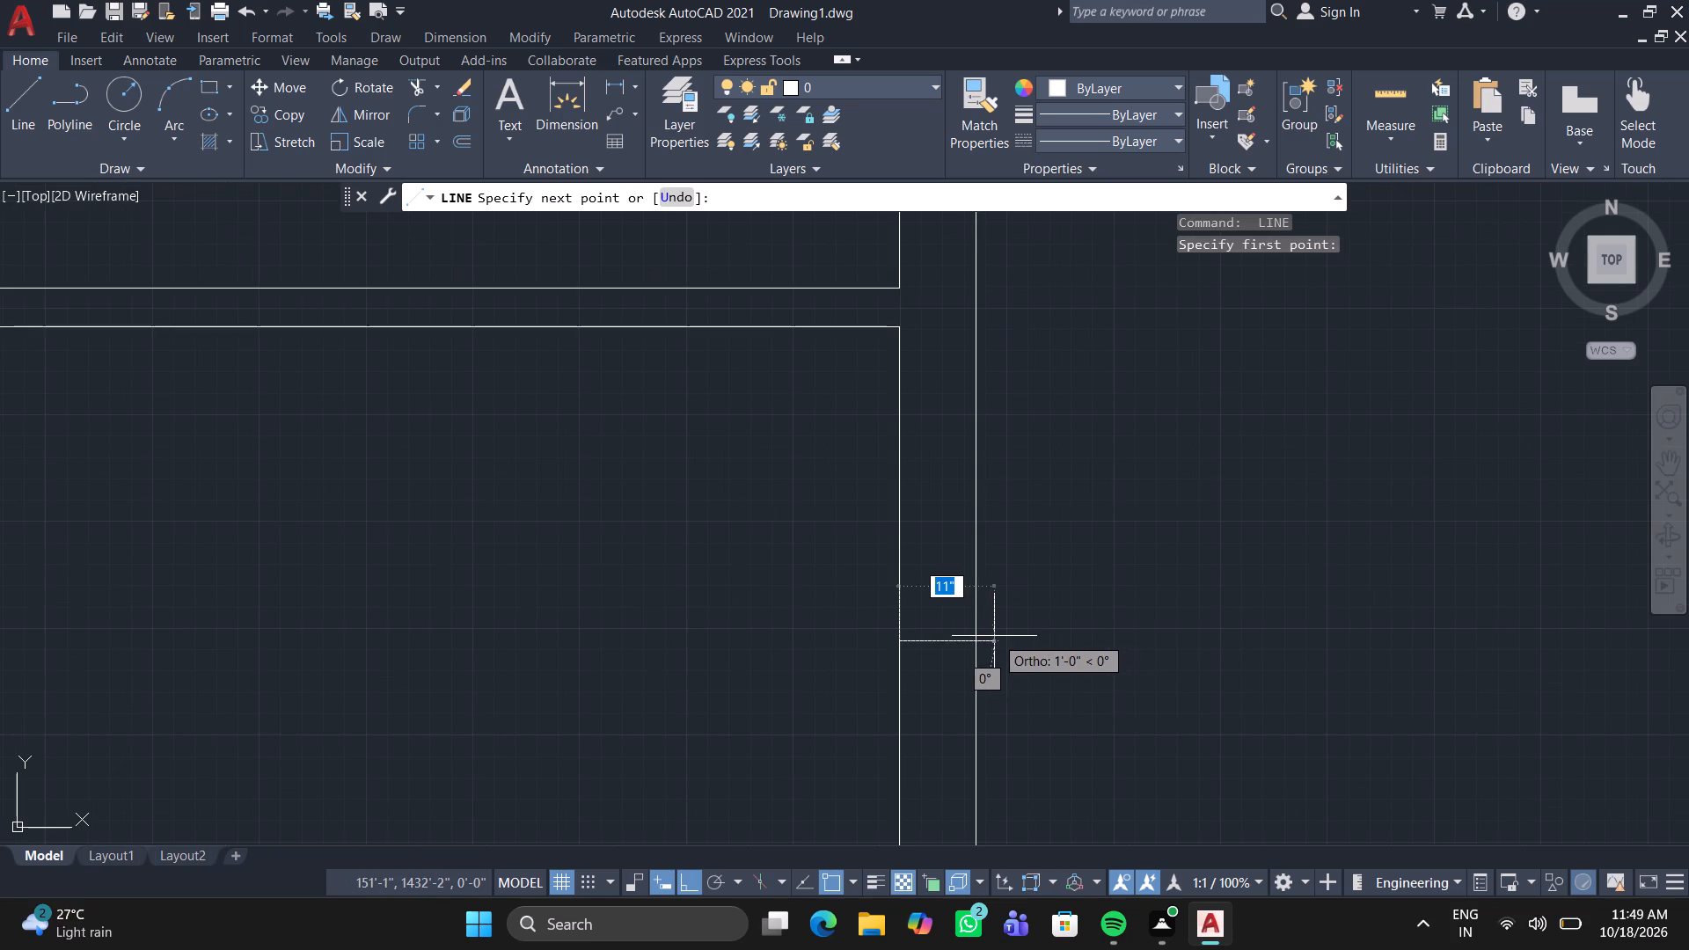
left_click(975, 637)
scroll(998, 771, "down", 3)
middle_click_drag(992, 780, 1053, 537)
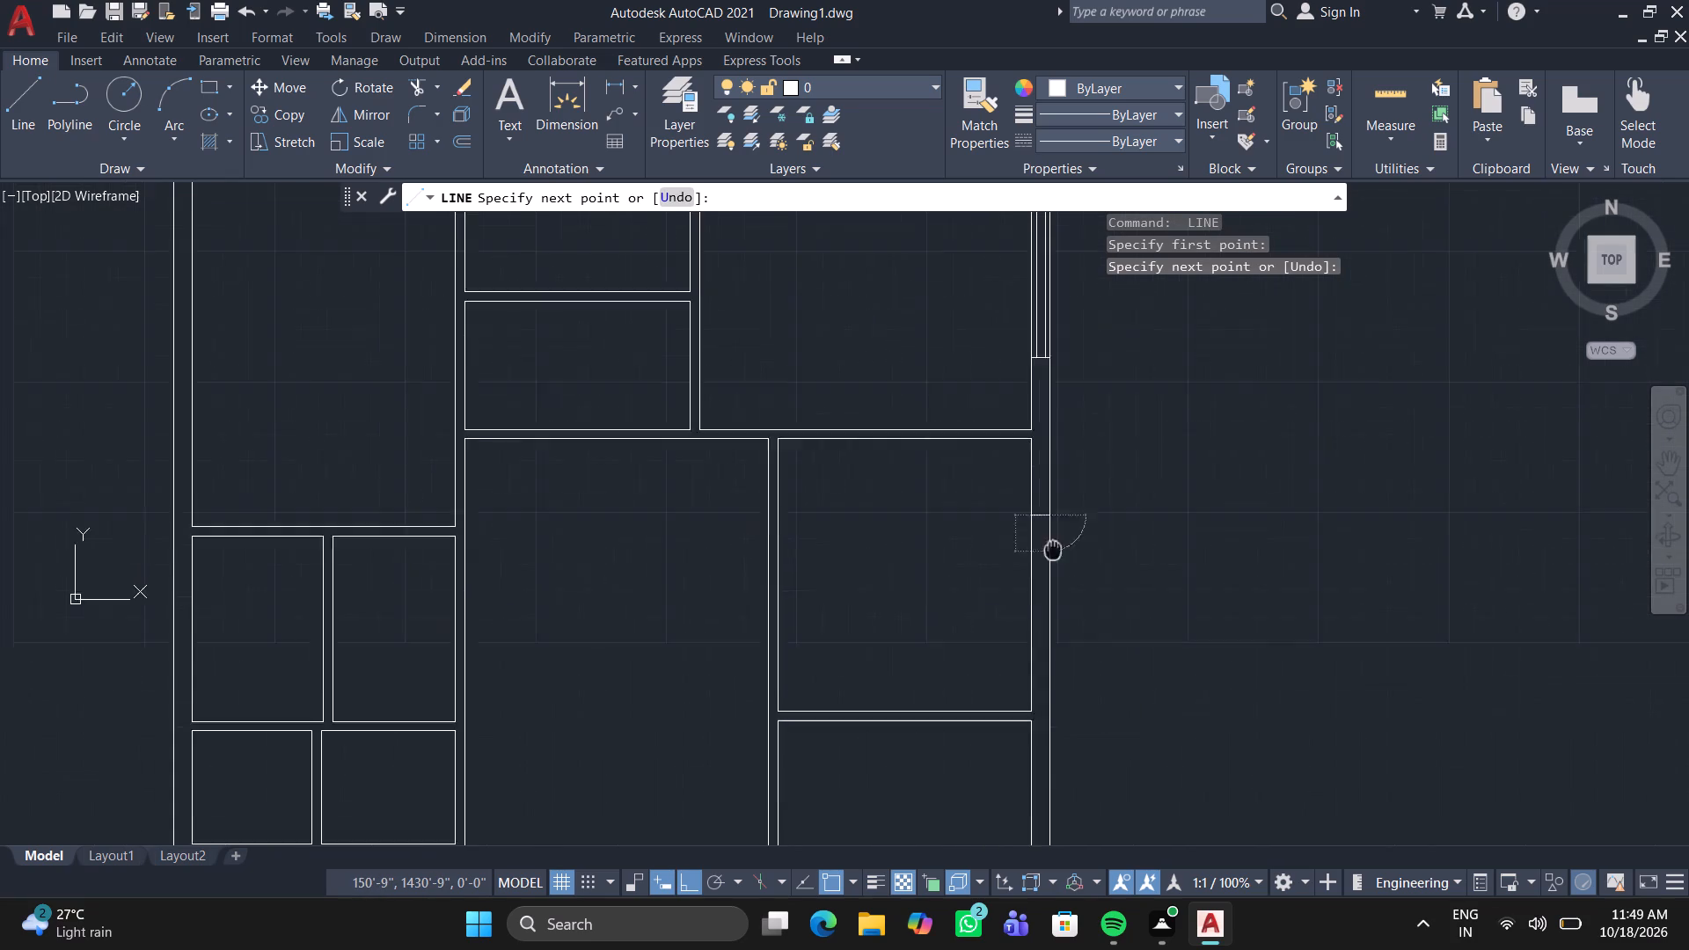
middle_click_drag(1053, 537, 1047, 509)
left_click(1040, 601)
scroll(1025, 602, "up", 4)
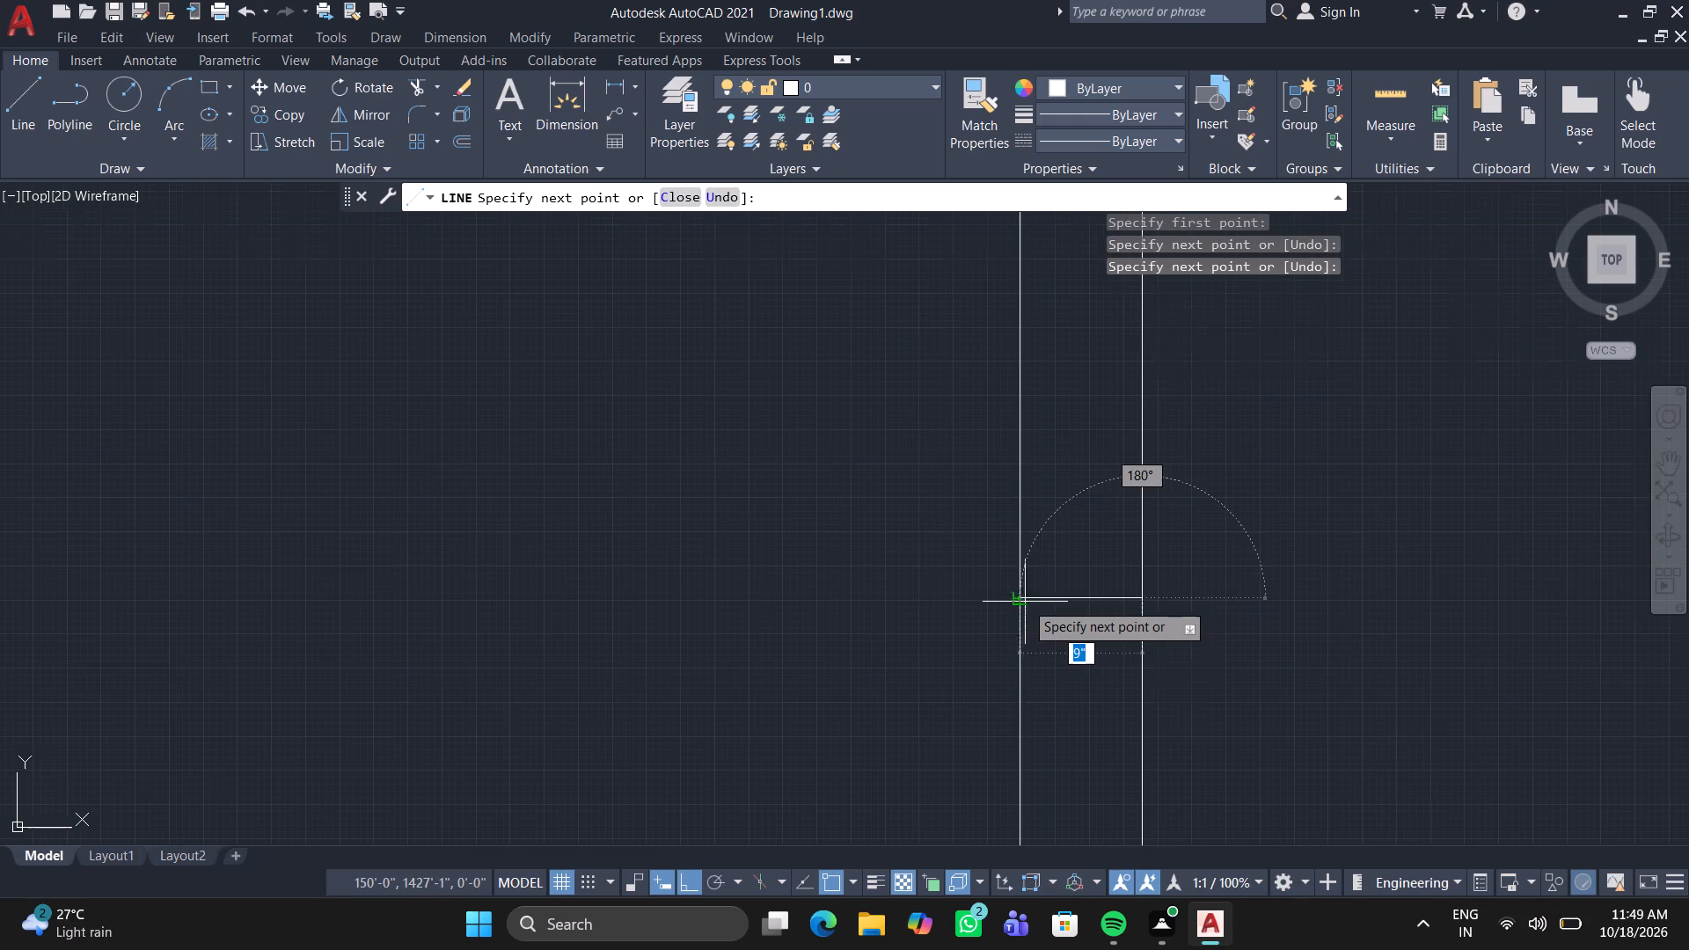
left_click(1025, 602)
scroll(1020, 411, "down", 3)
middle_click_drag(1020, 486, 1020, 511)
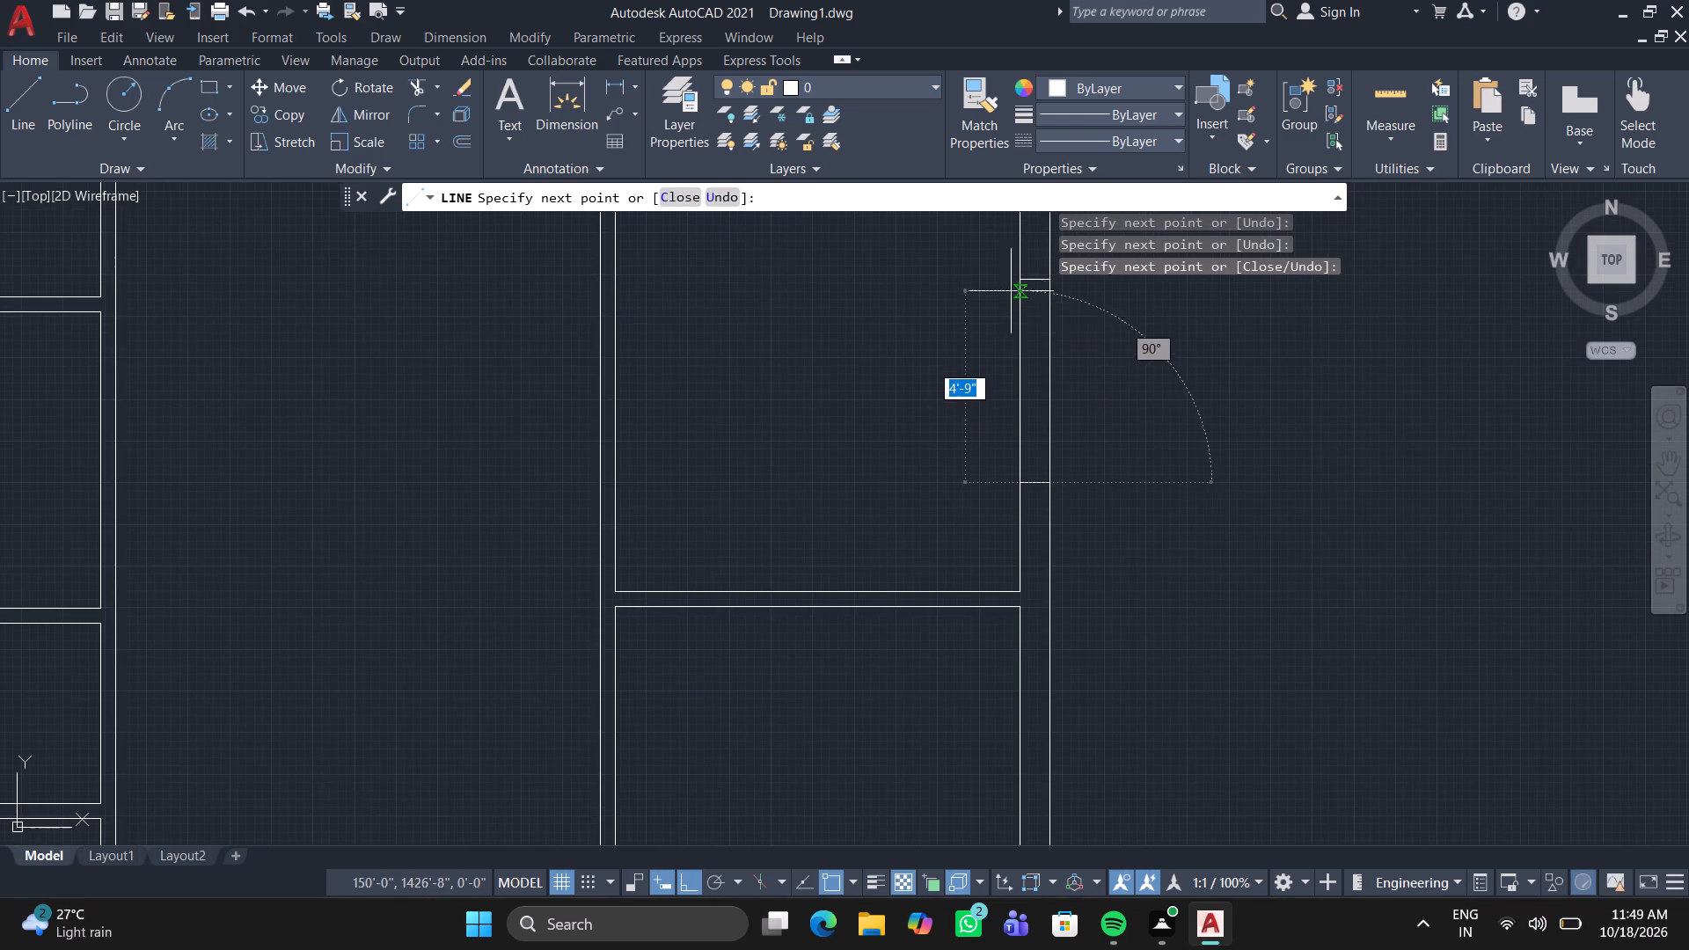
left_click(1021, 281)
Draw two inner parallel lines about 5'-1" long, the first about 2" from the inner wall face, between this window's end lines.
scroll(1021, 281, "up", 4)
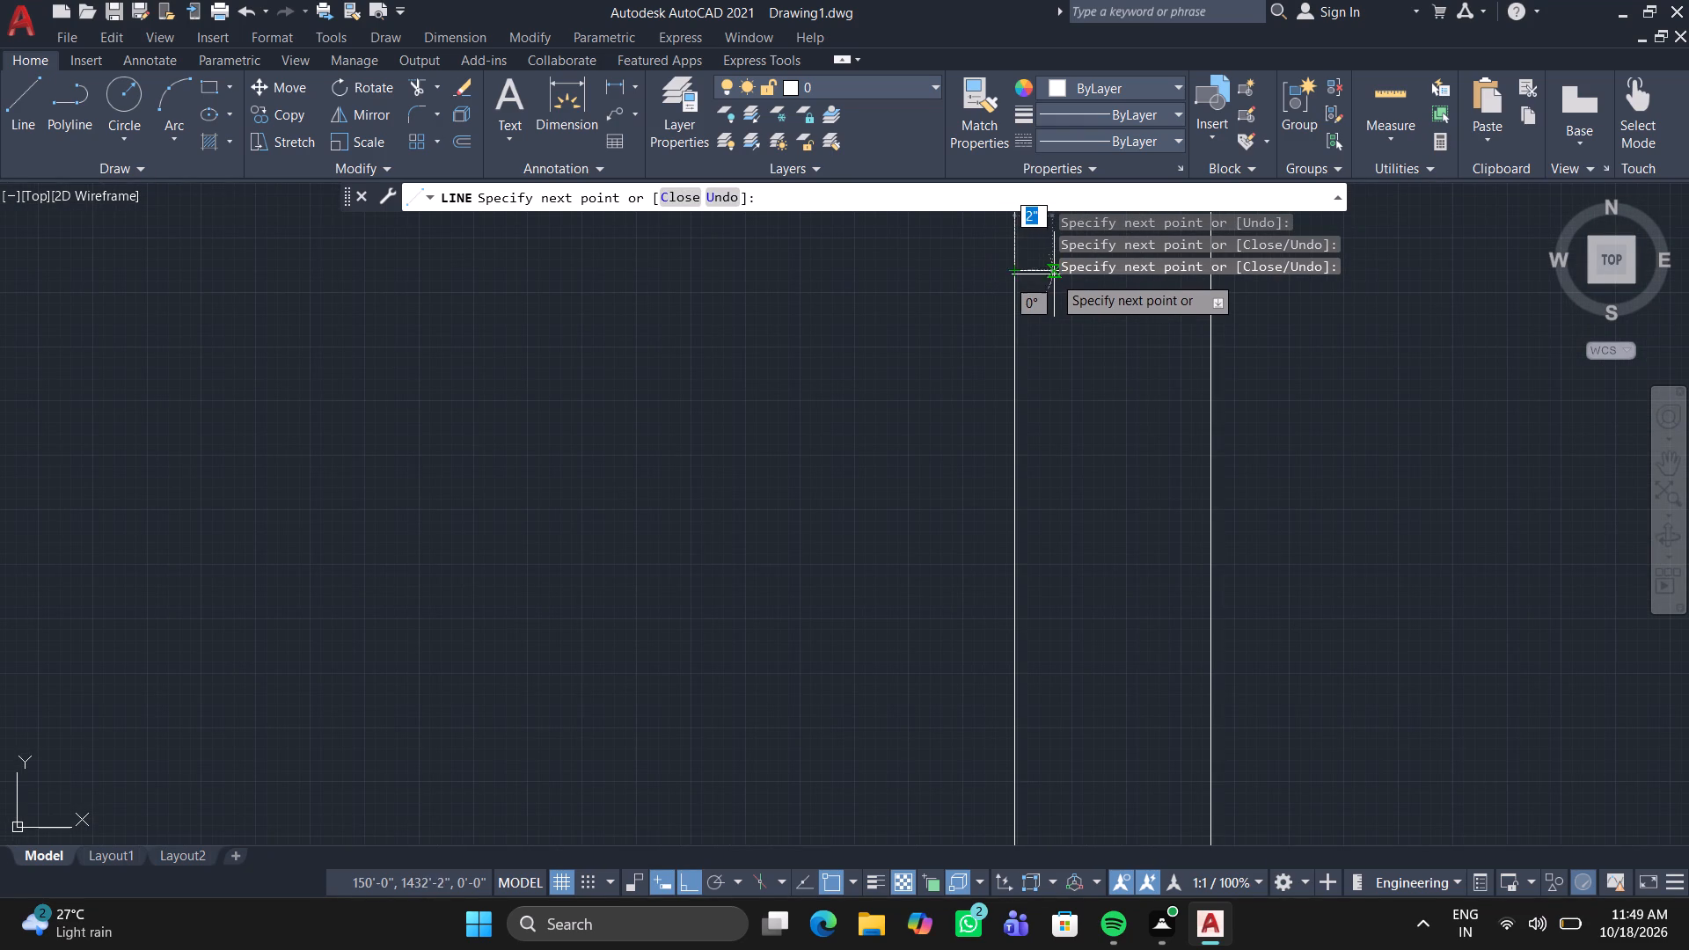
left_click(1058, 273)
scroll(1076, 620, "down", 3)
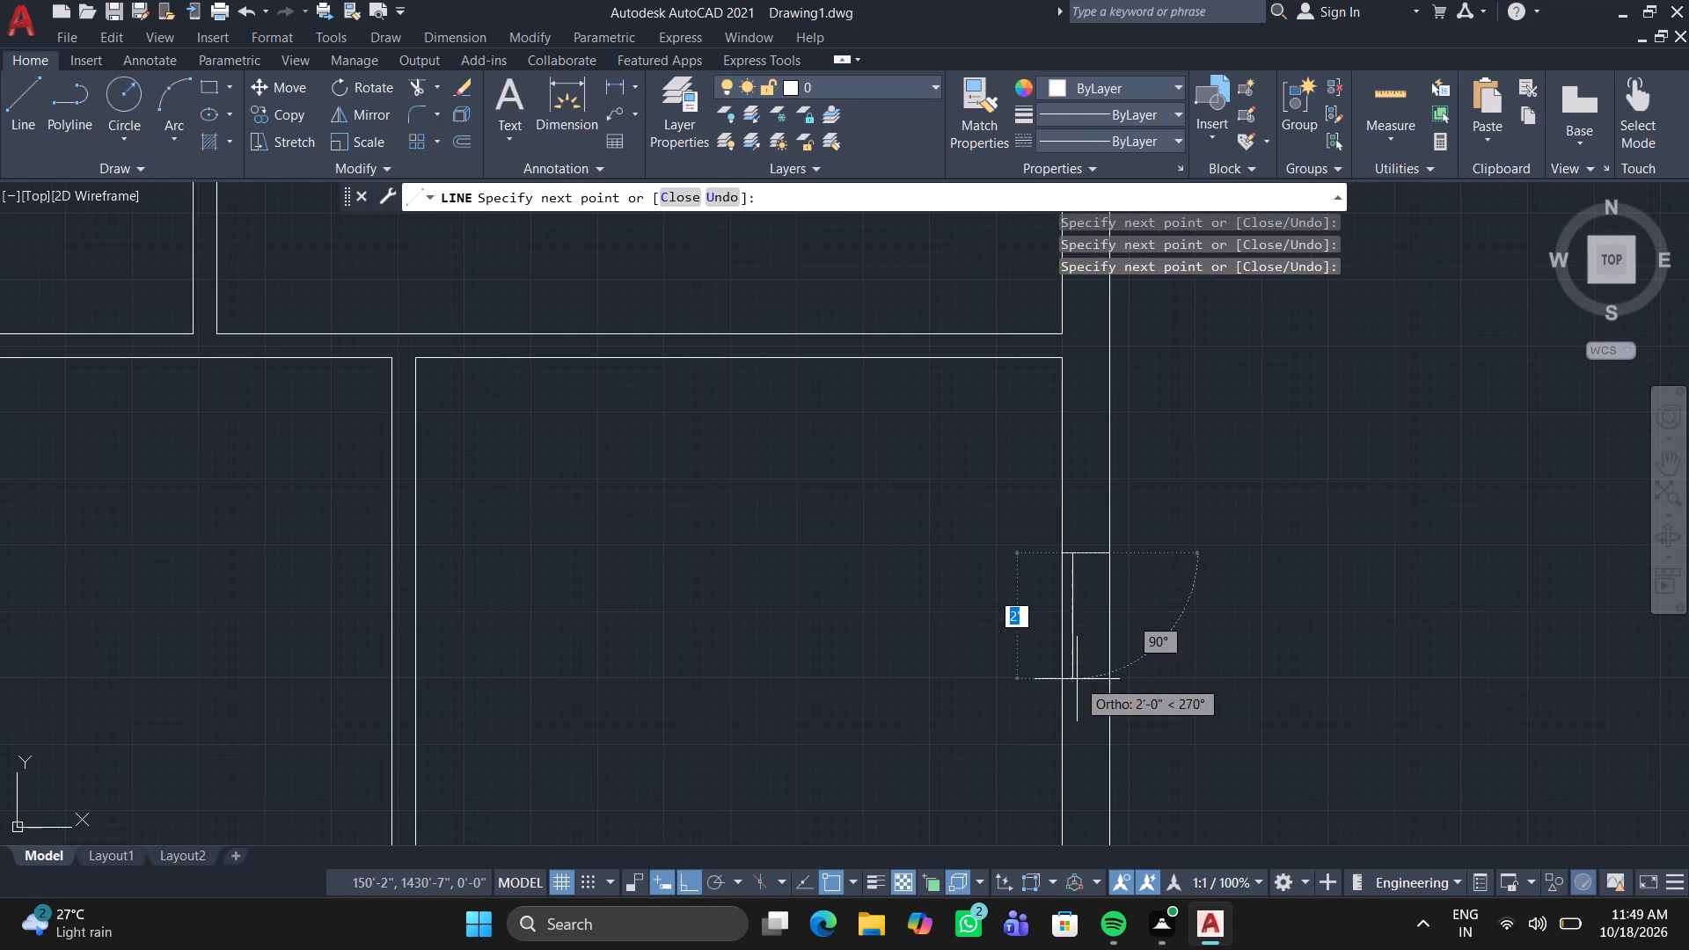
middle_click_drag(1078, 707, 1091, 554)
scroll(1092, 721, "up", 3)
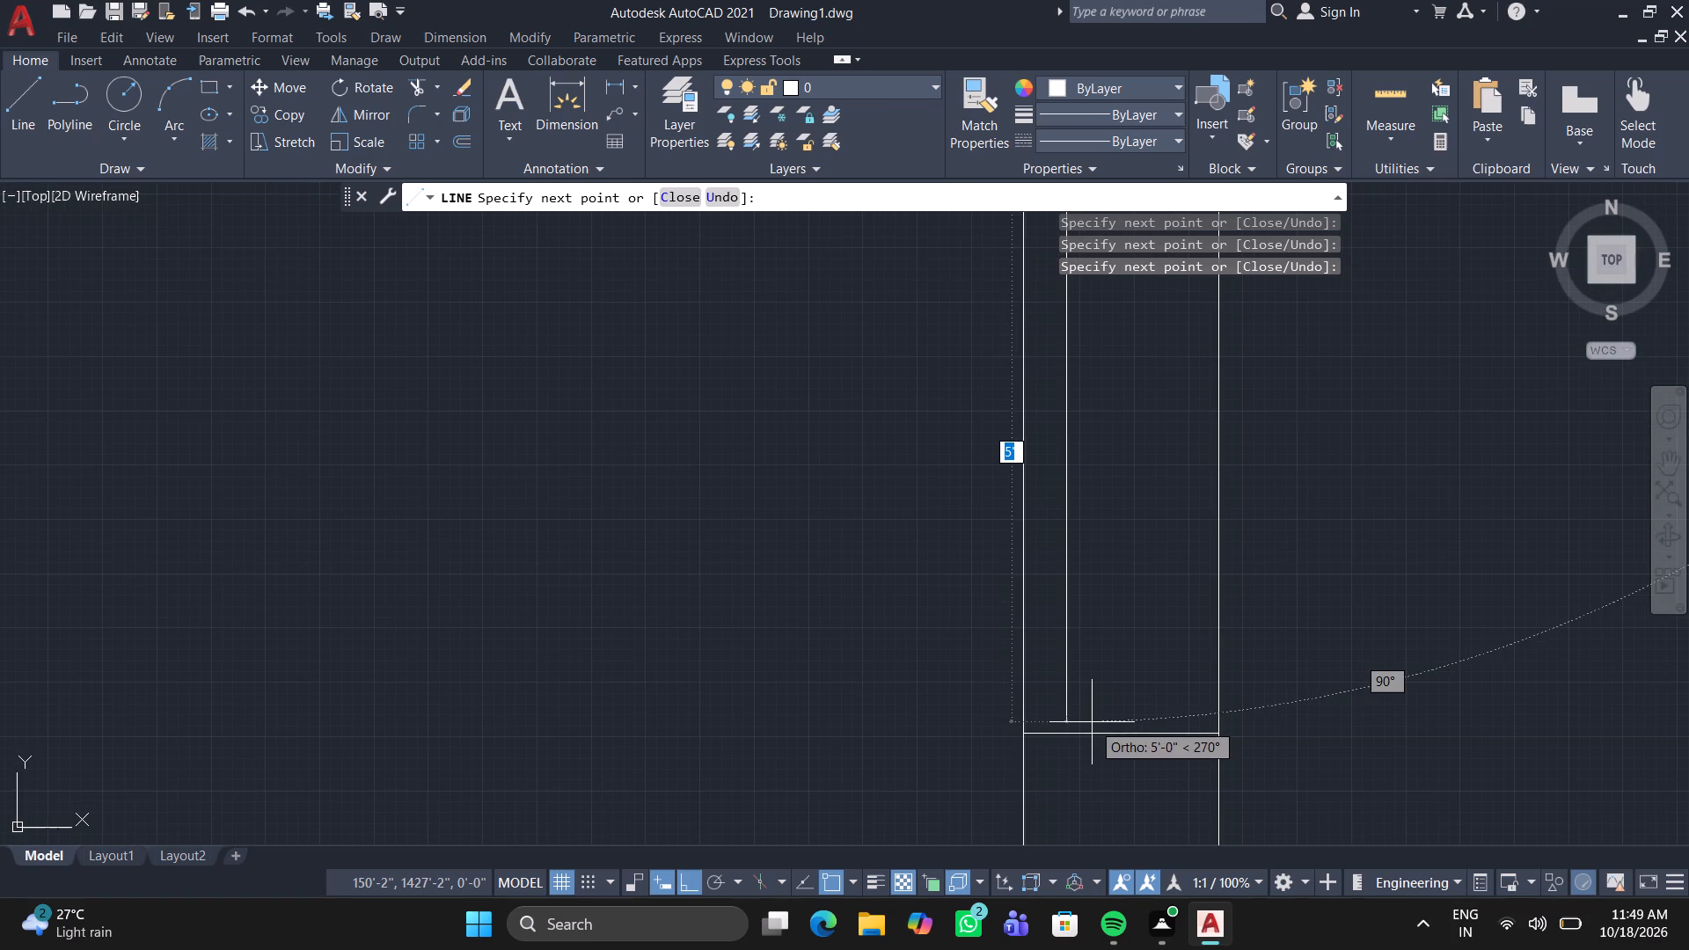
left_click(1061, 733)
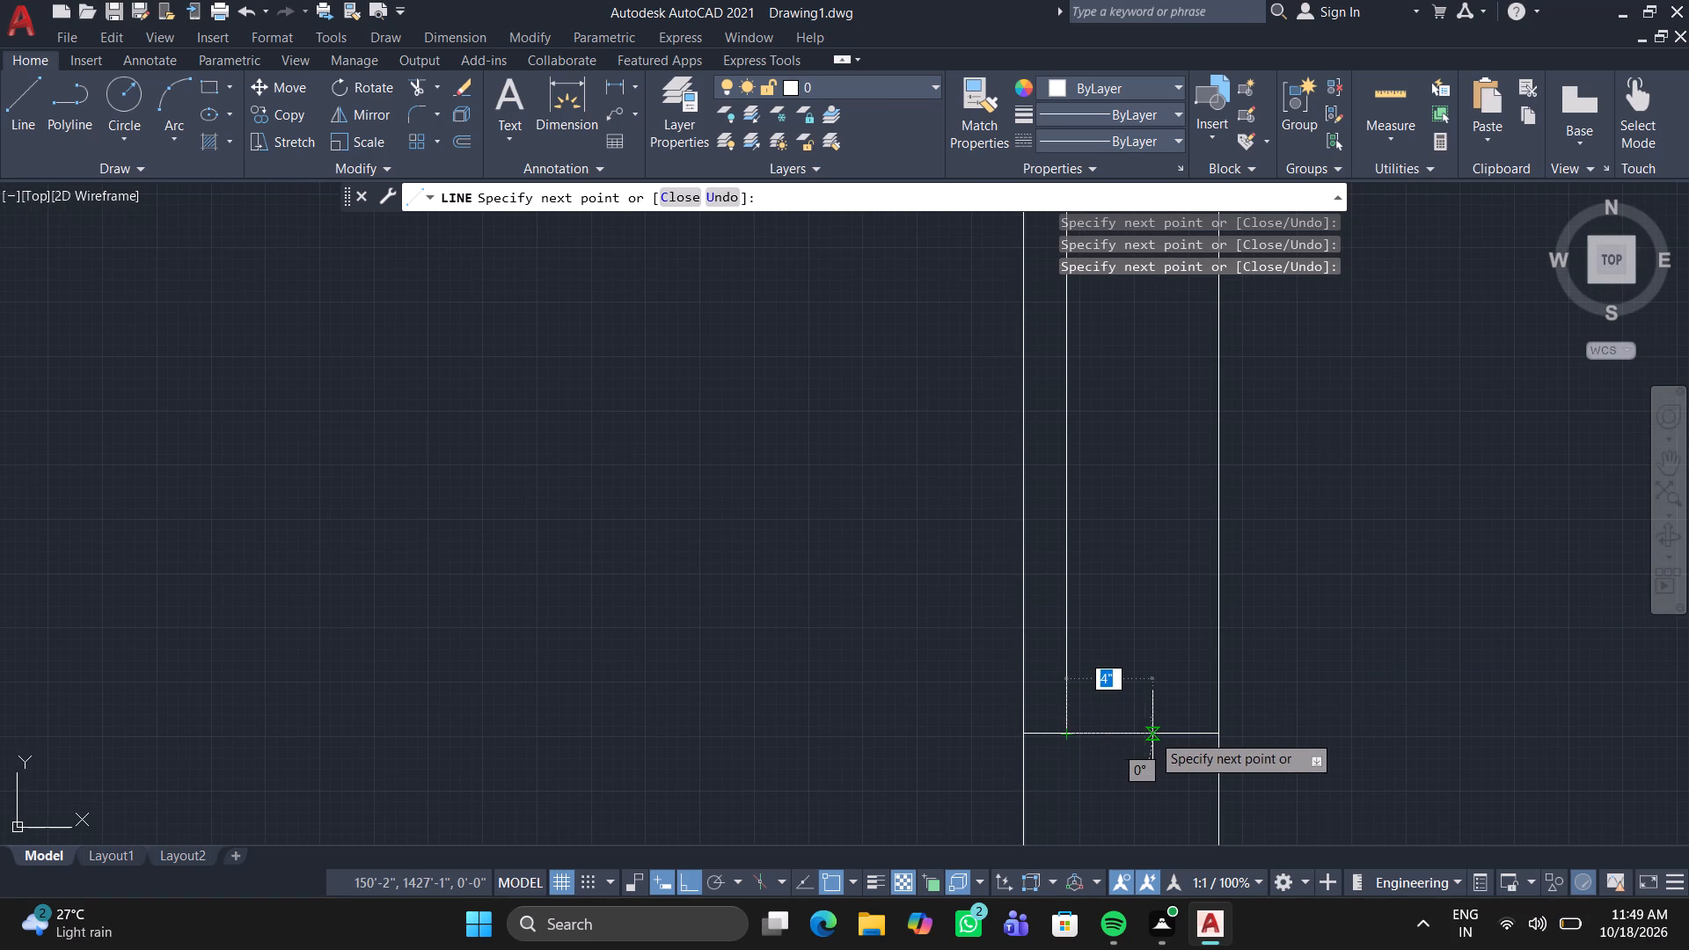
double_click(1164, 732)
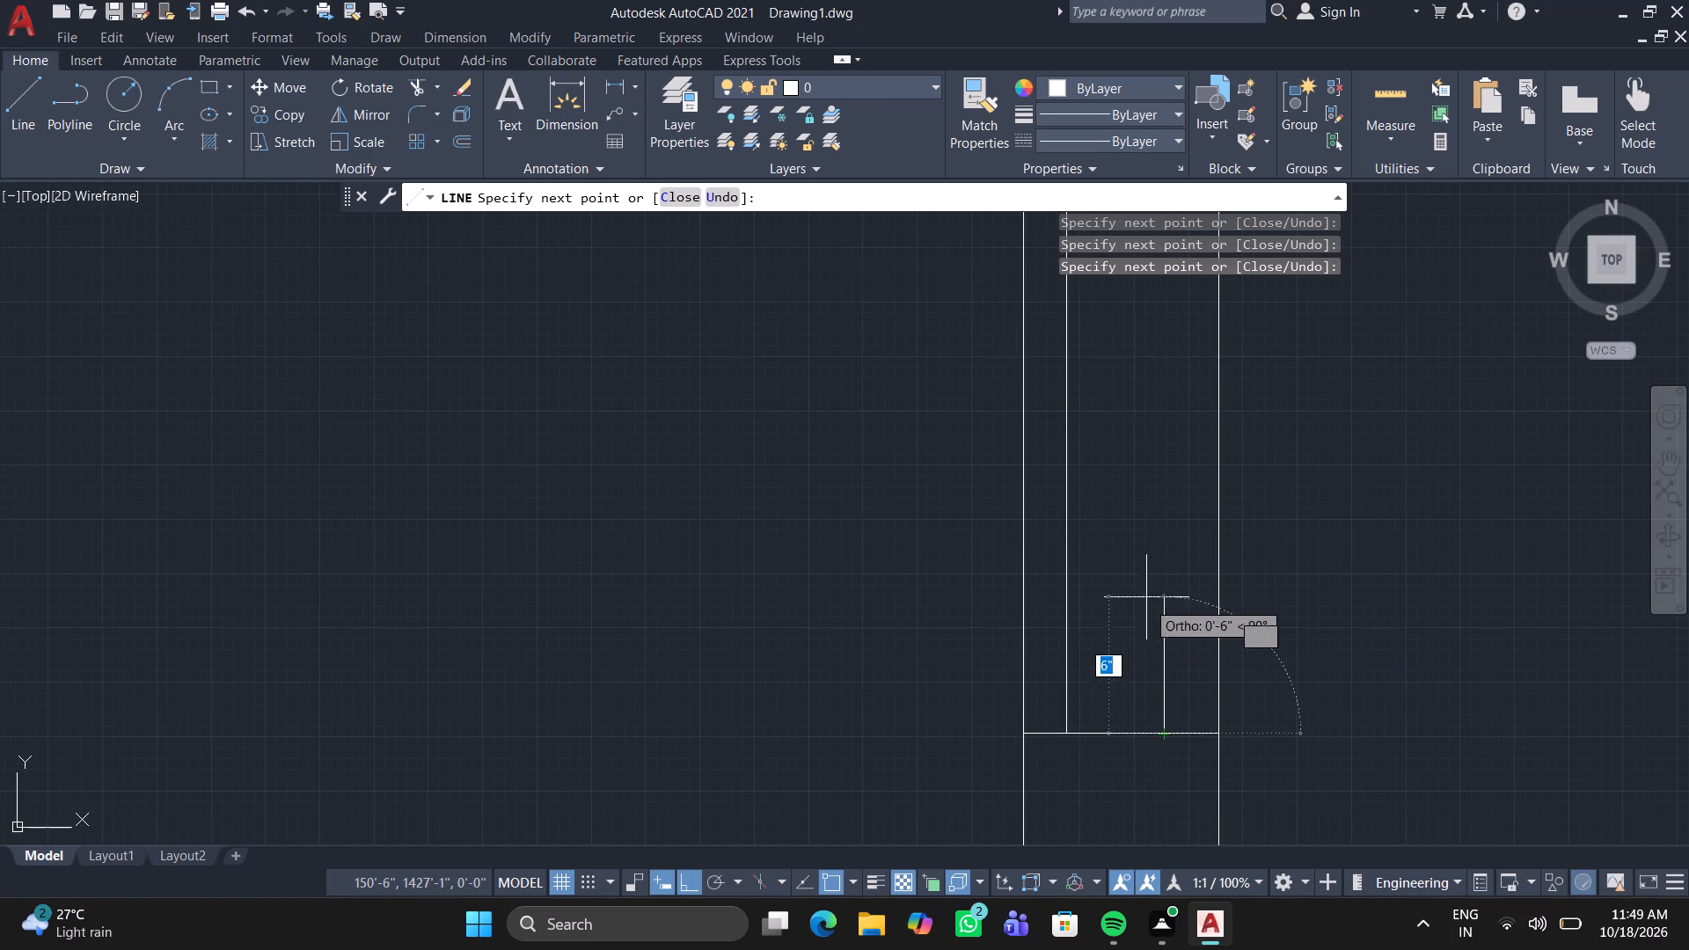
scroll(1169, 410, "down", 4)
middle_click_drag(1162, 537, 1156, 739)
scroll(1135, 567, "up", 2)
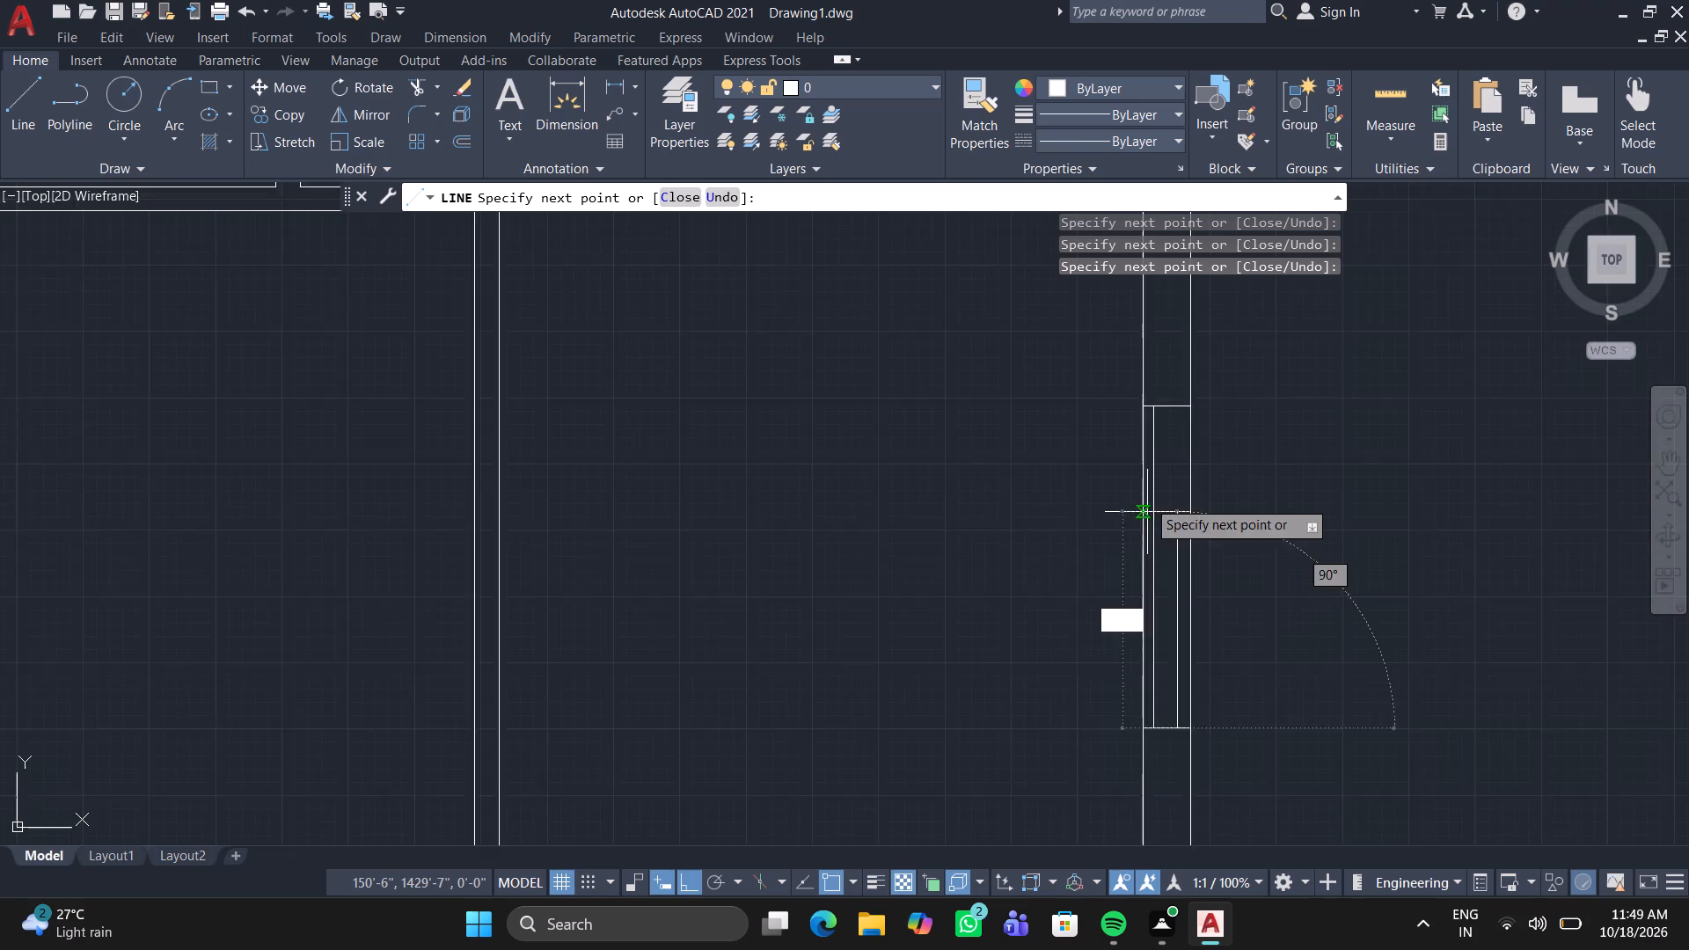
scroll(1145, 486, "up", 1)
middle_click_drag(1203, 433, 1187, 669)
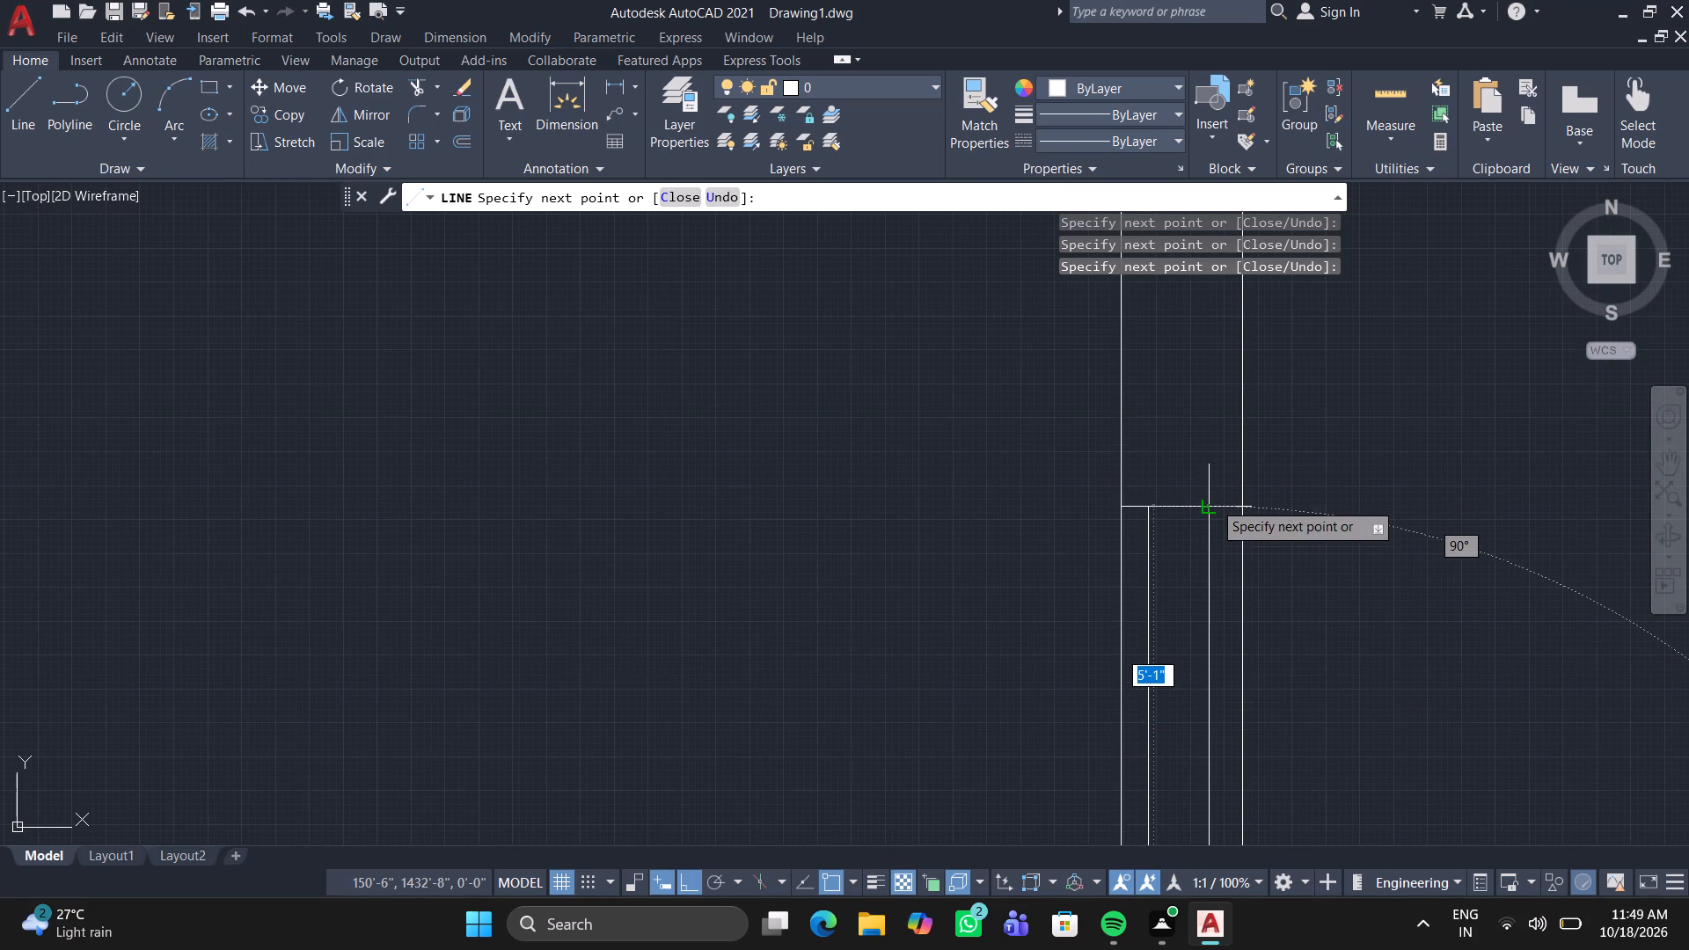
double_click(1213, 501)
key("Escape")
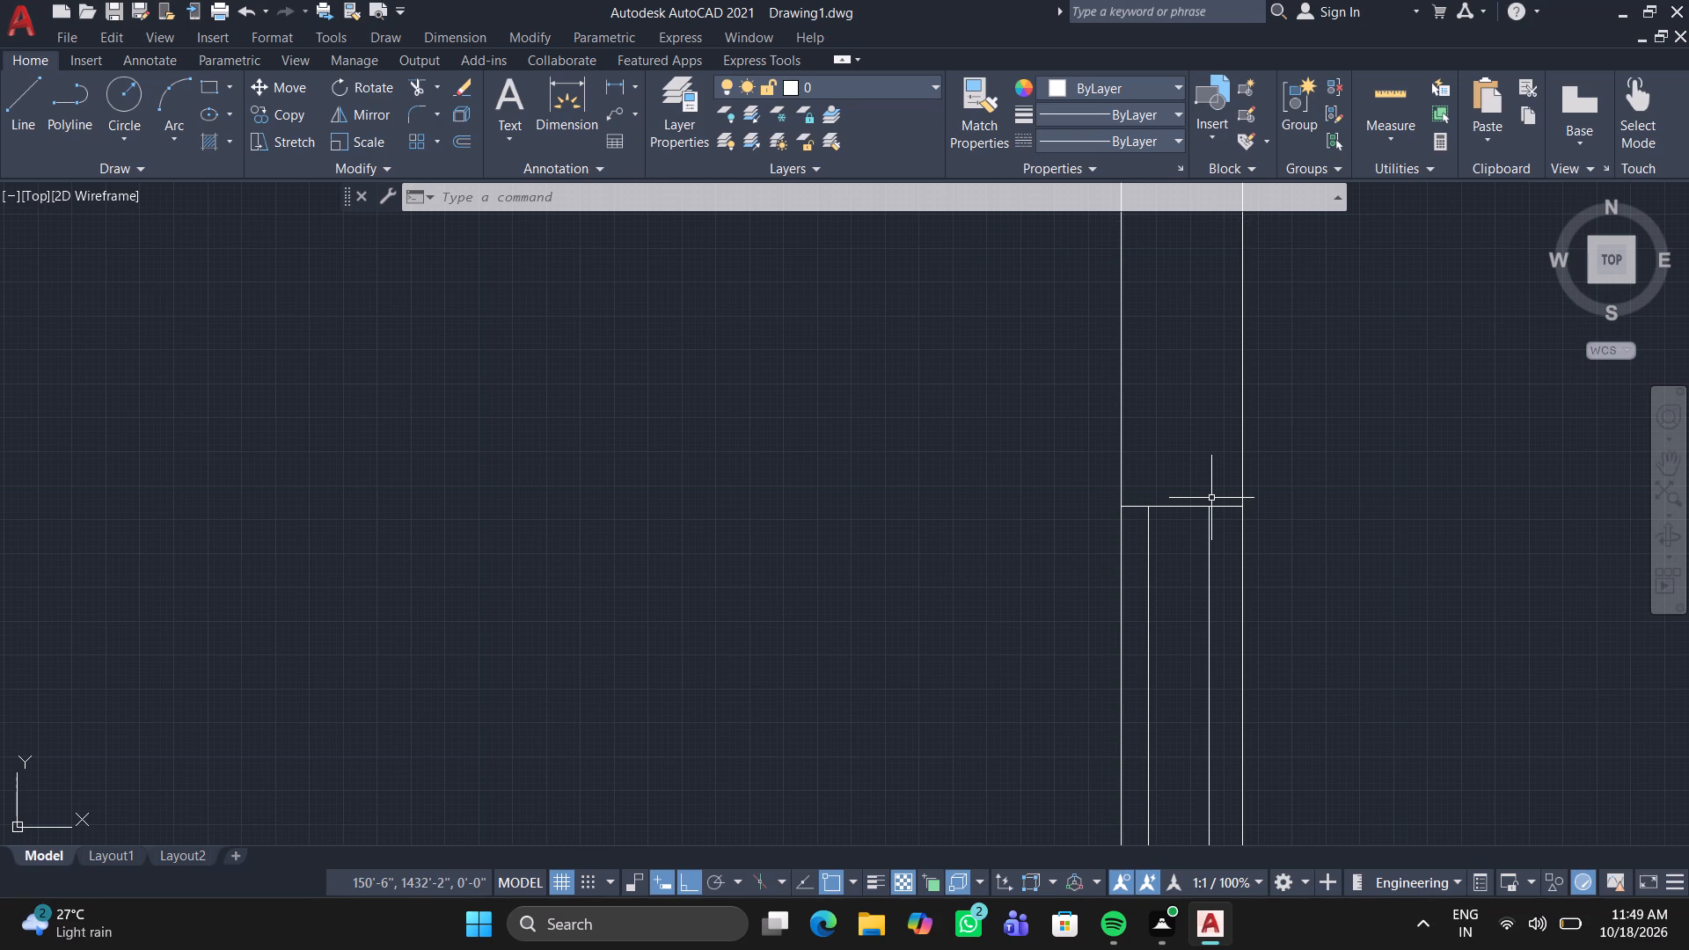
Draw a window outline about 7'-4" long through the 4.5" bottom wall of the lower middle room.
scroll(1266, 603, "down", 5)
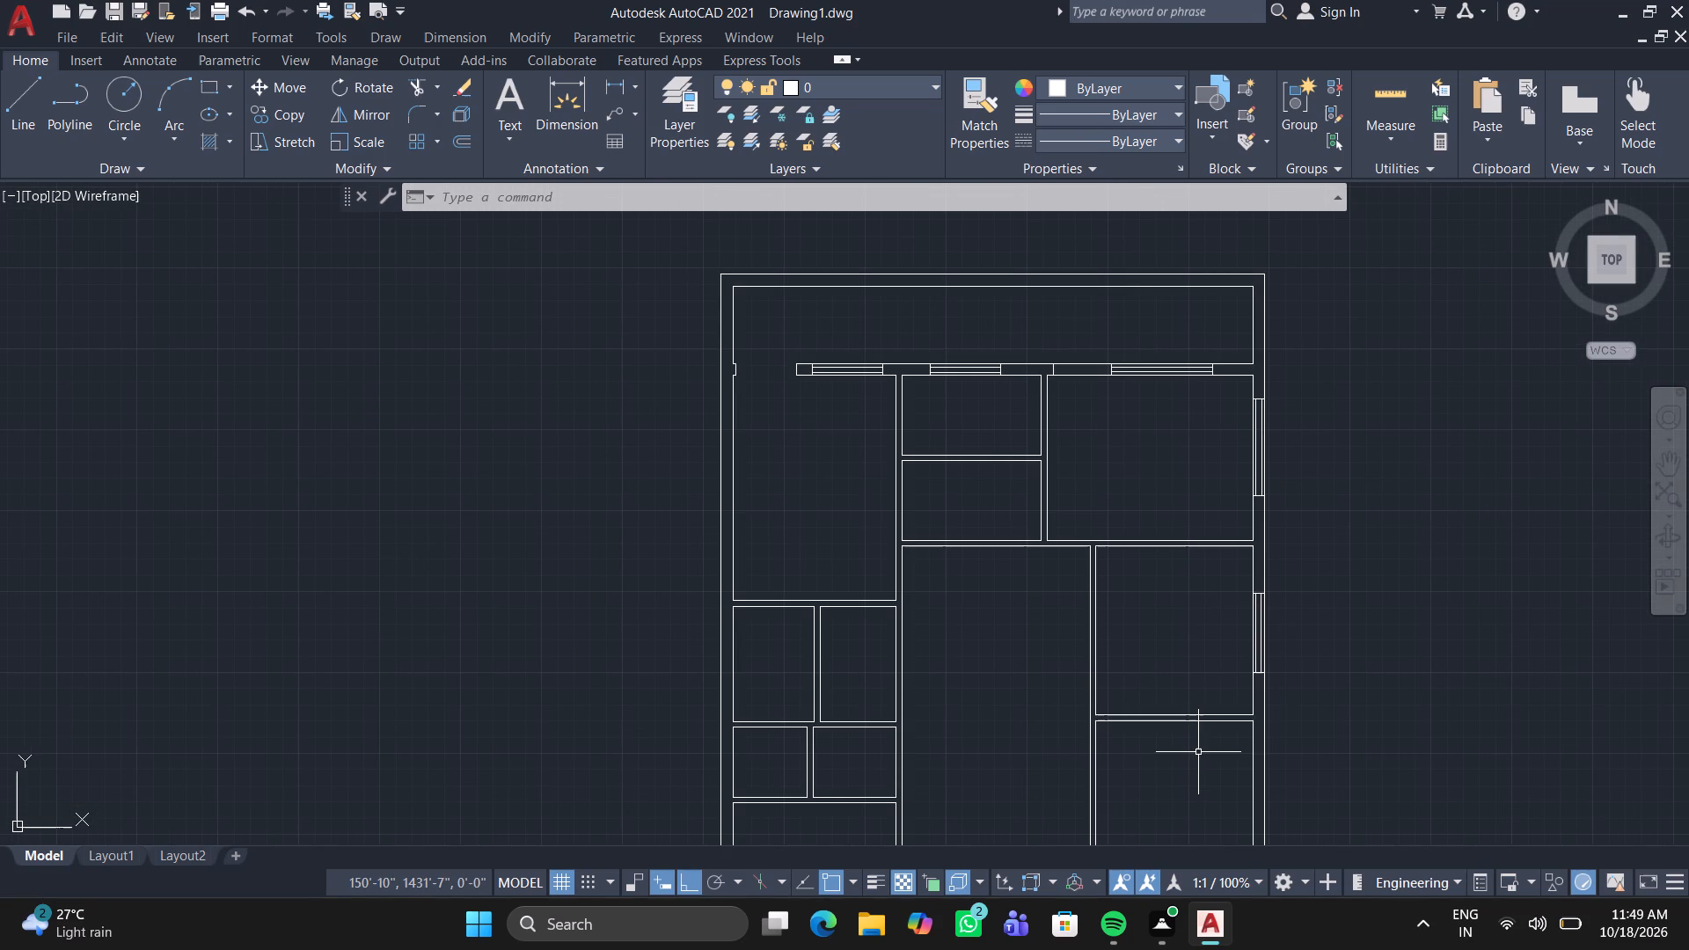
middle_click_drag(1197, 755, 1150, 627)
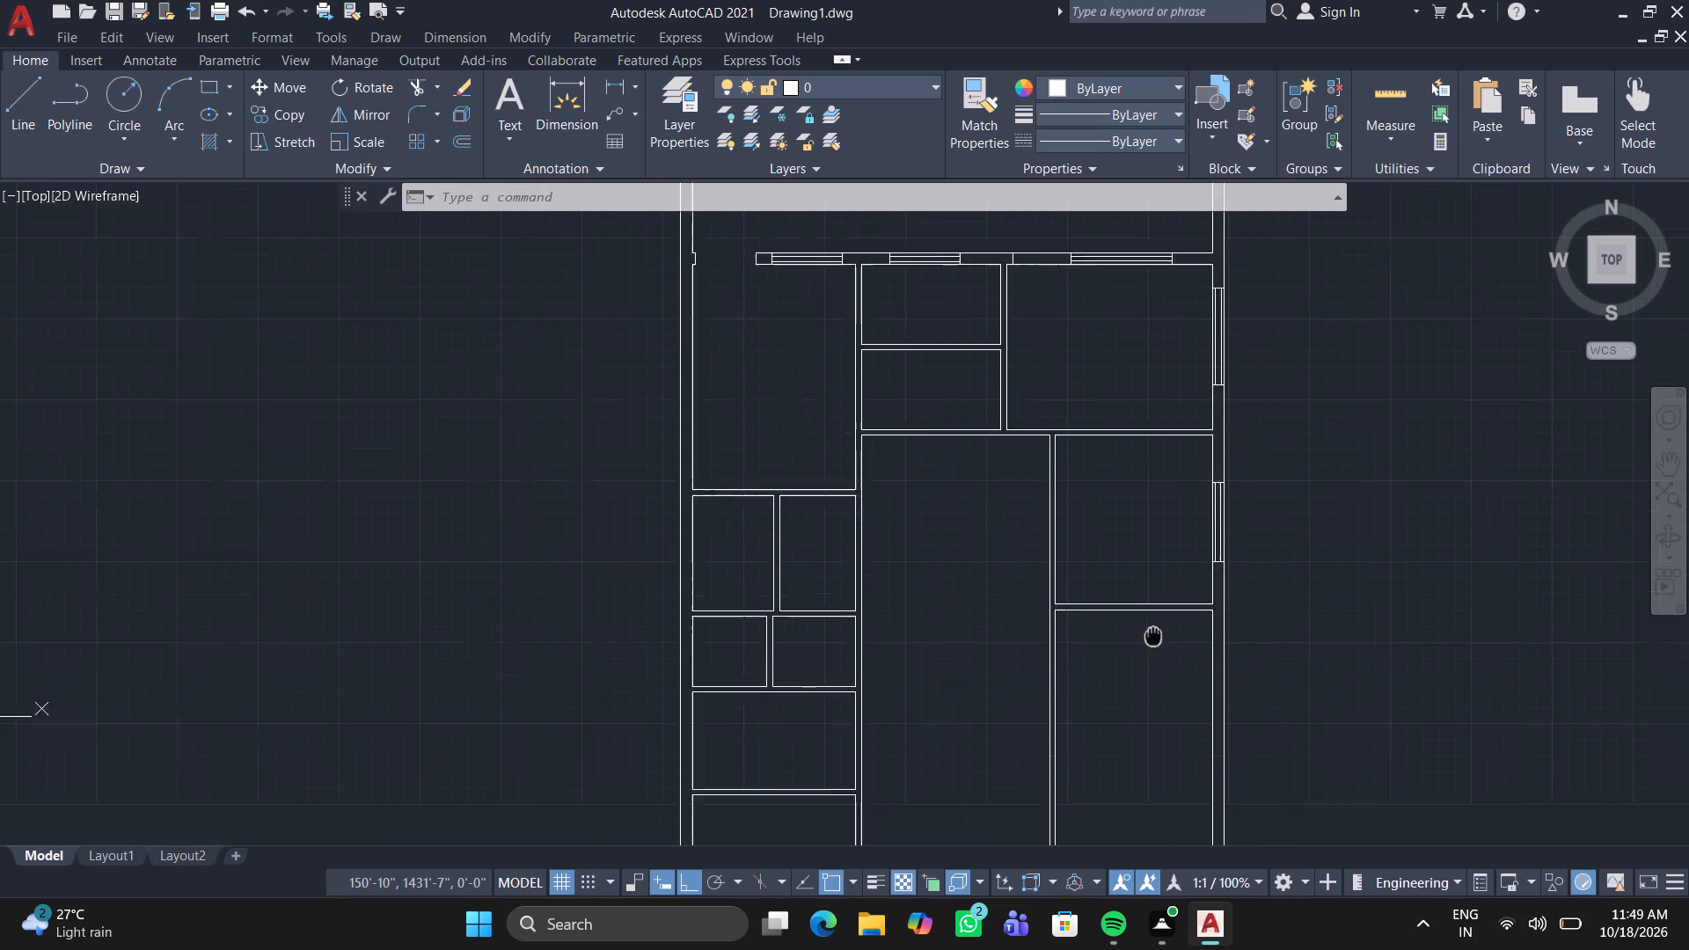
middle_click_drag(1150, 627, 1068, 395)
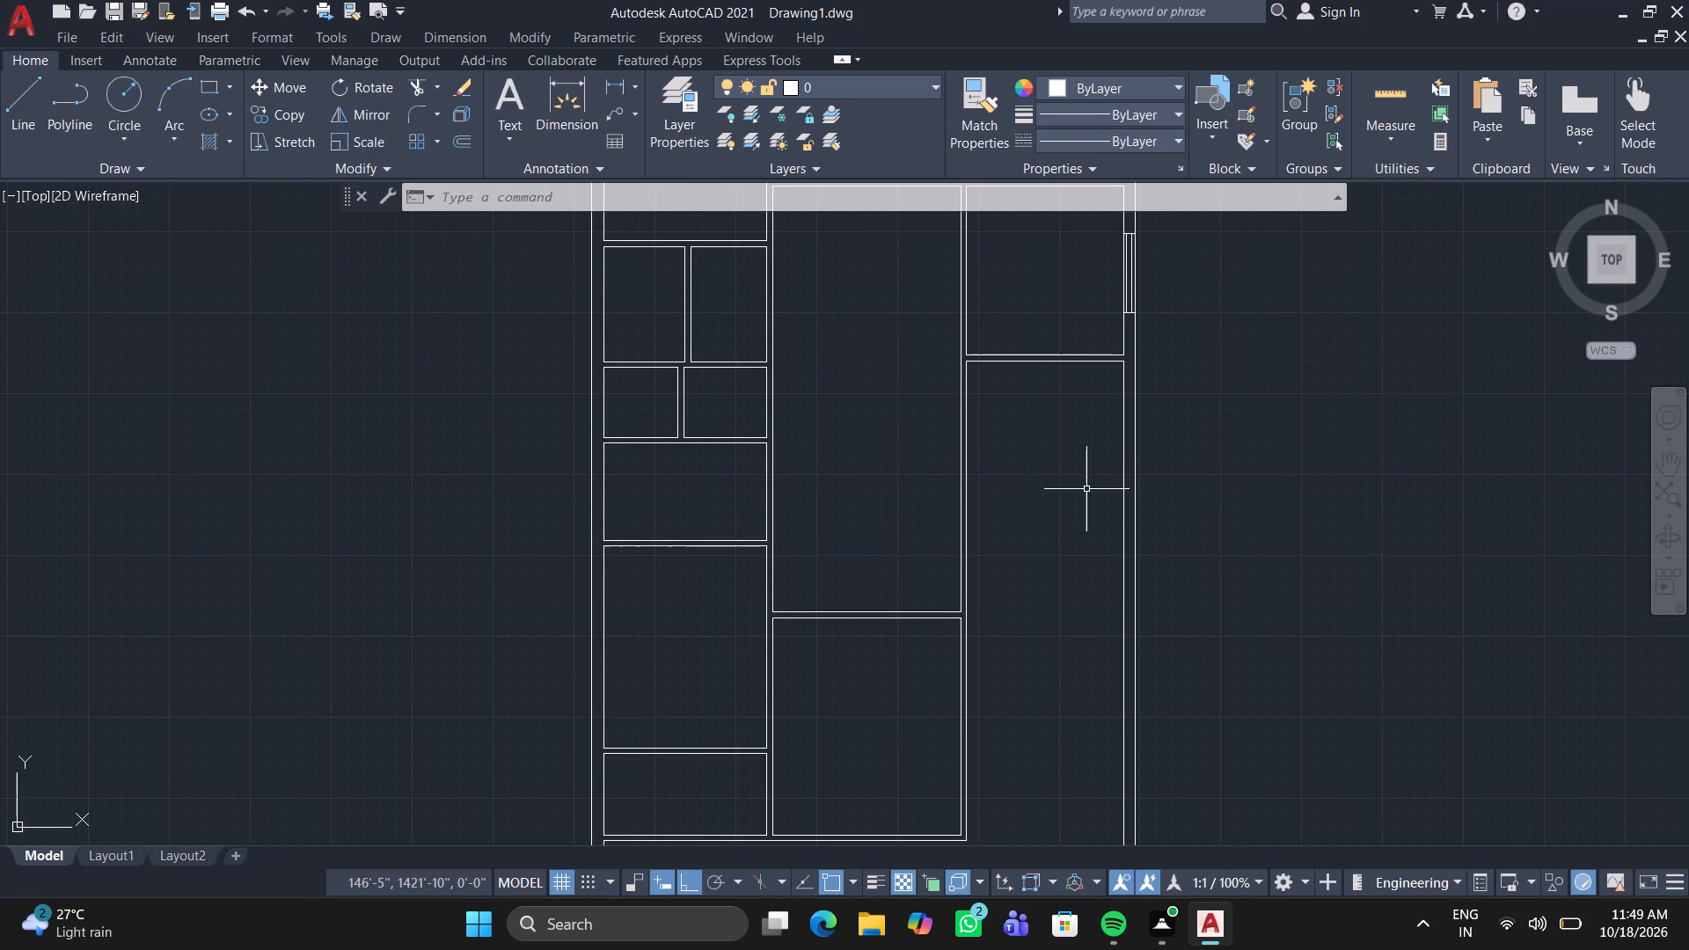
middle_click_drag(942, 601, 1116, 394)
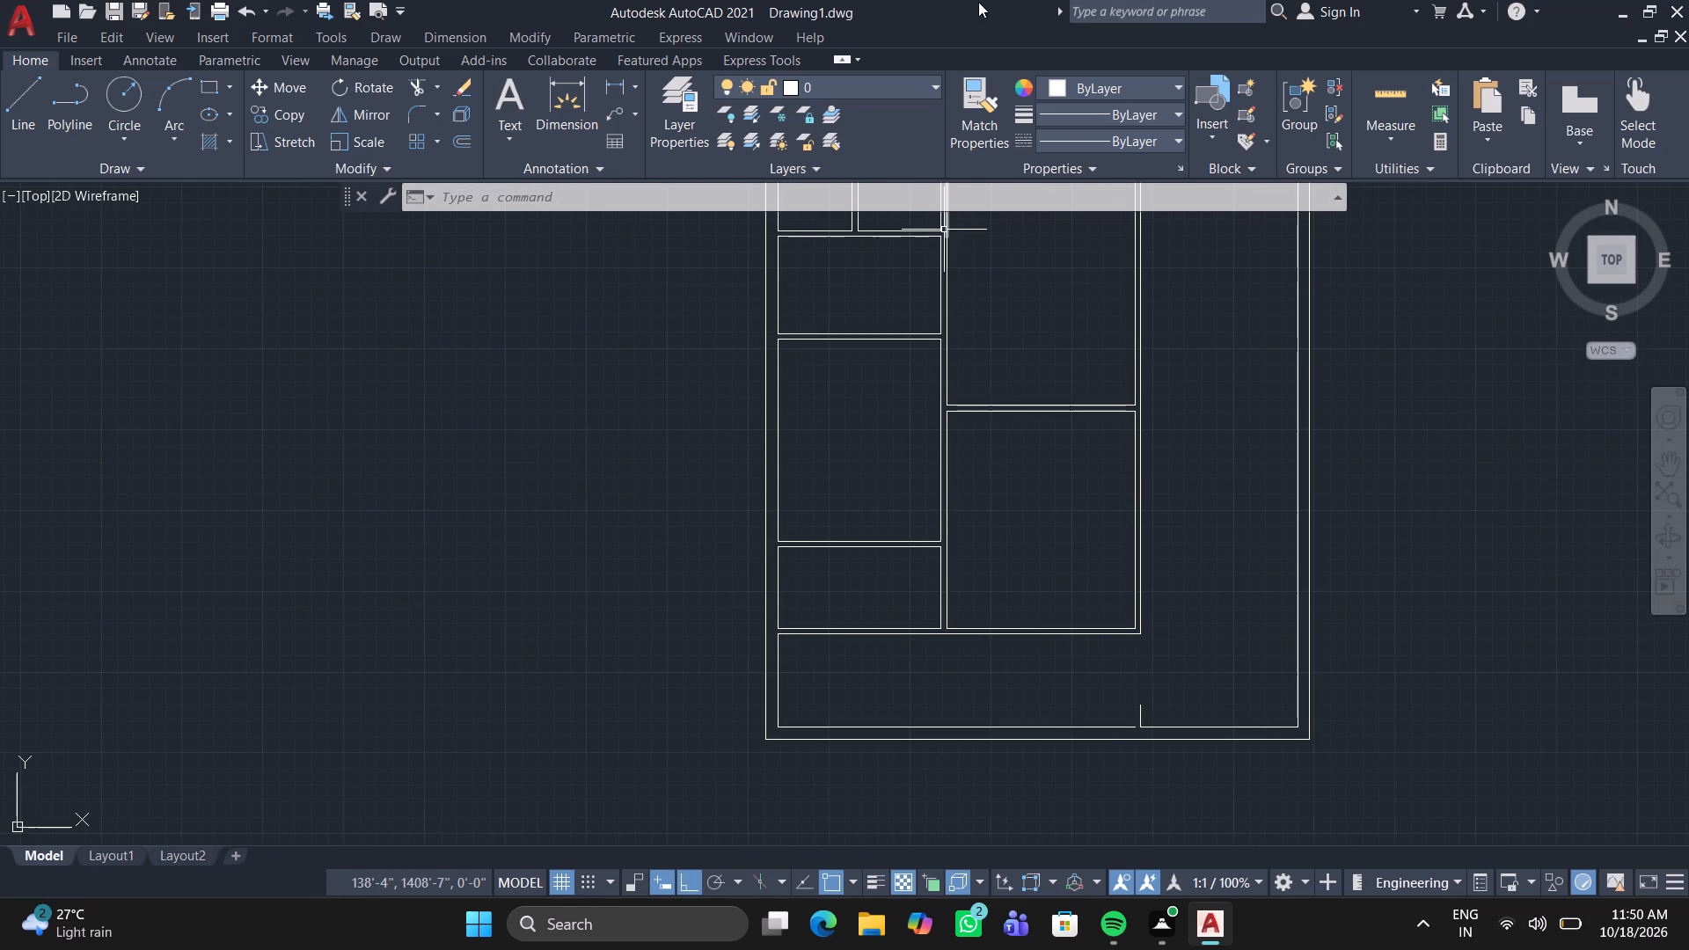
left_click(17, 87)
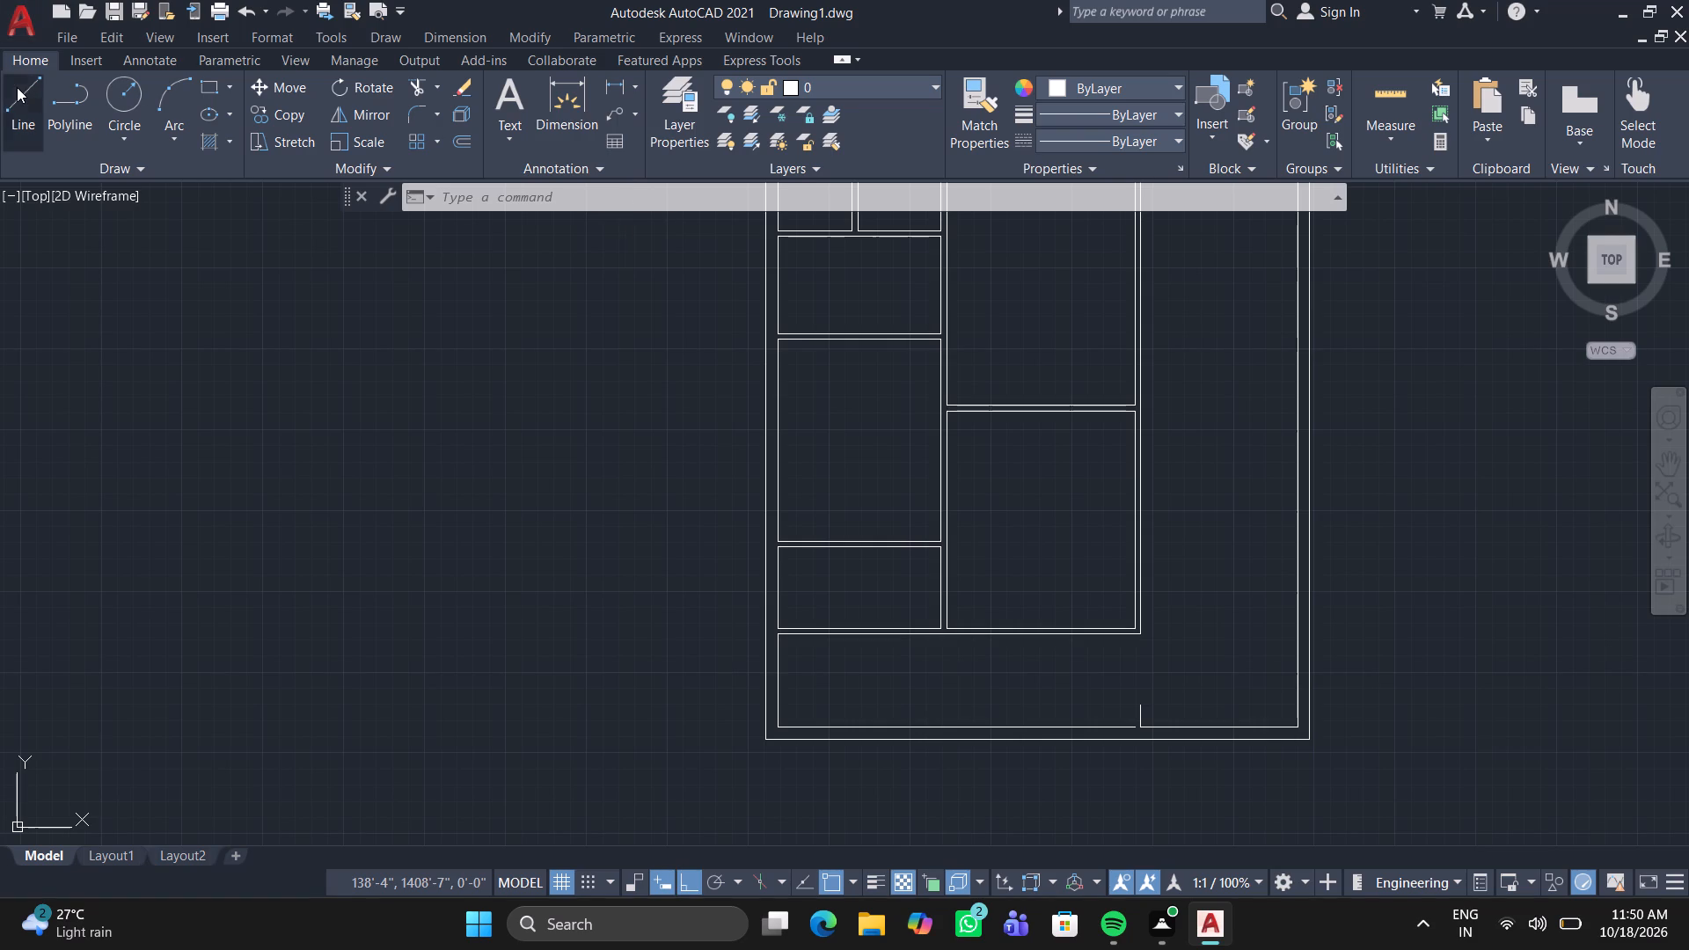
scroll(940, 622, "up", 2)
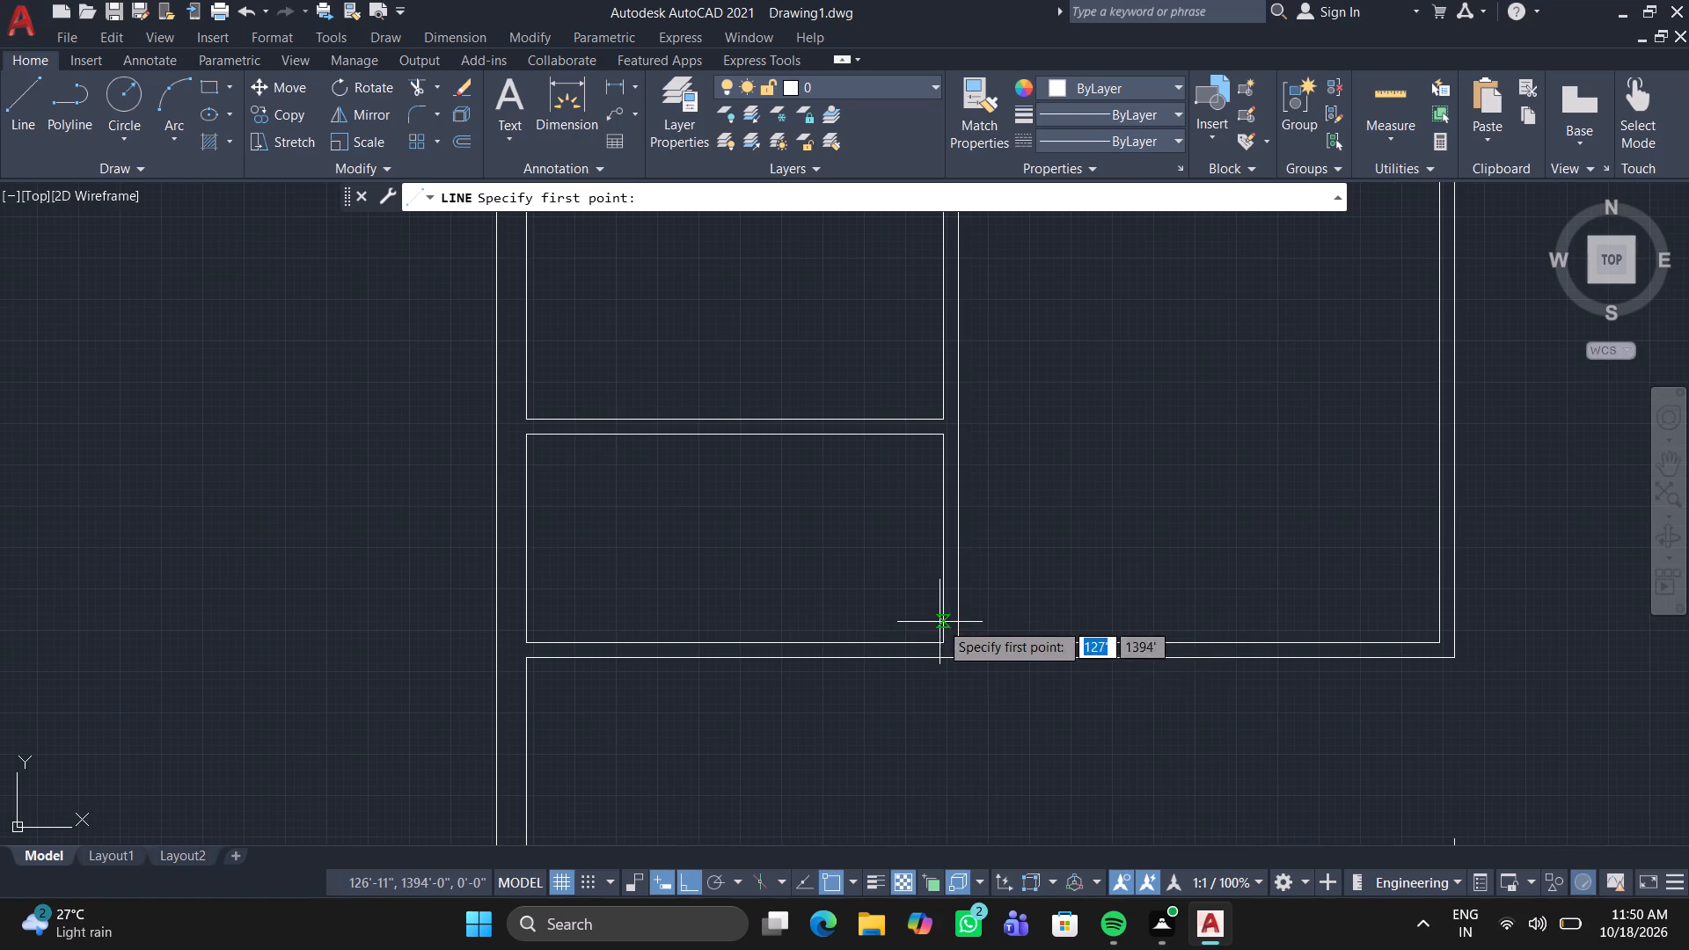
left_click(1021, 664)
scroll(1023, 660, "up", 3)
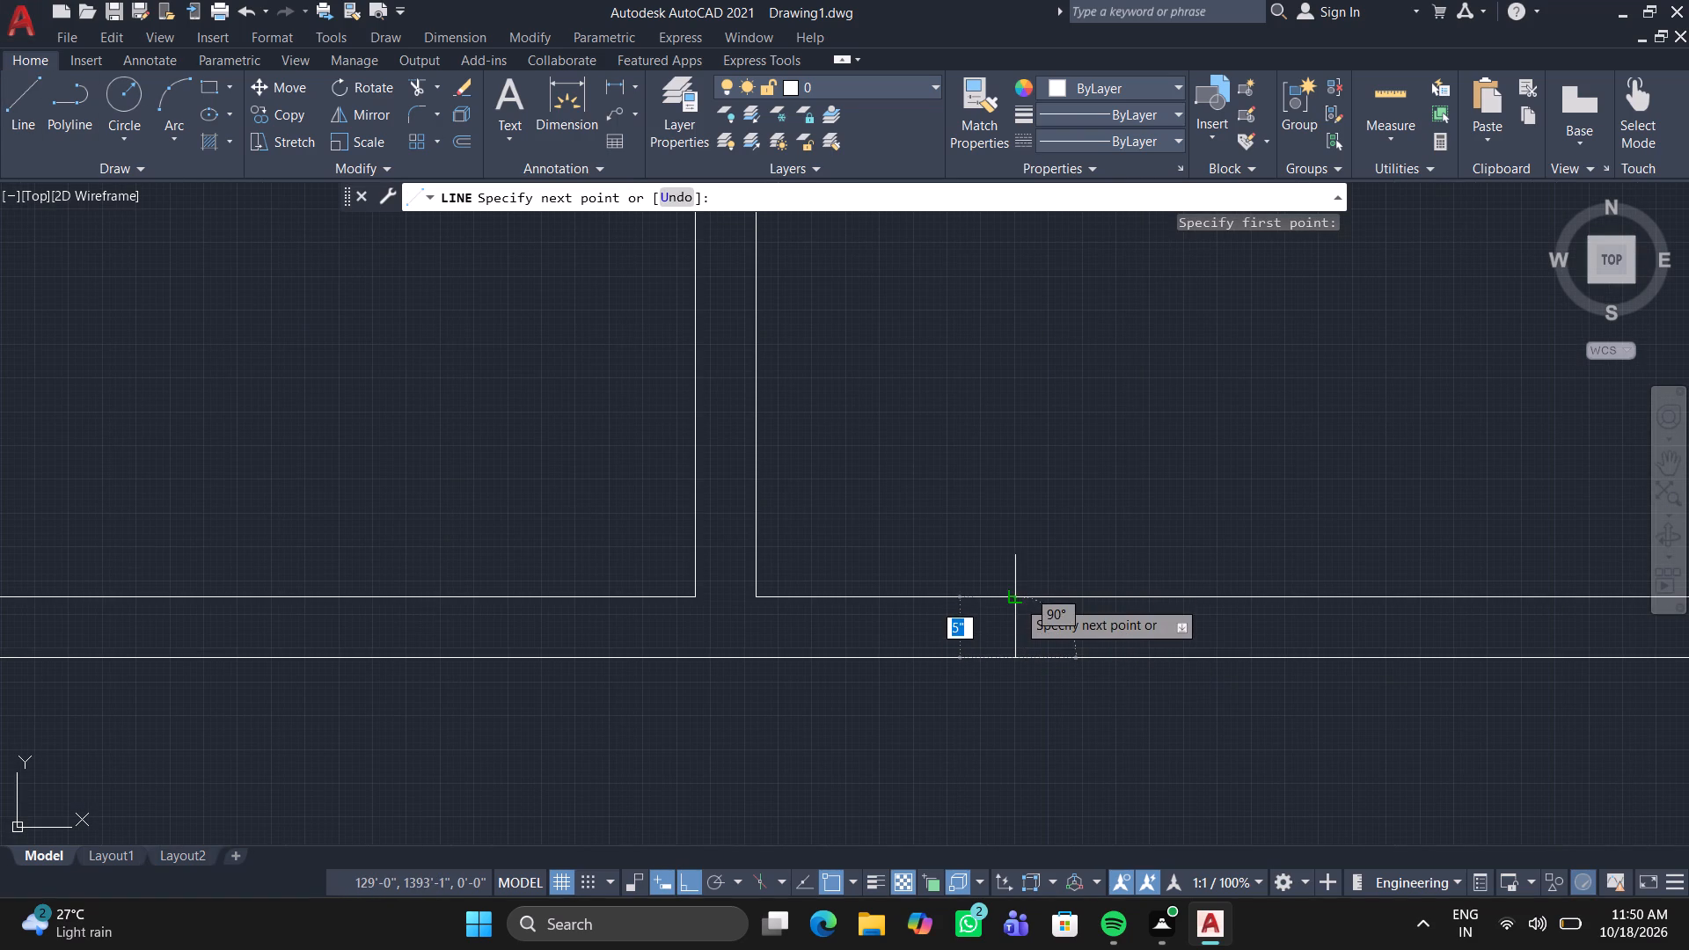
left_click(1017, 600)
scroll(1256, 649, "down", 3)
middle_click_drag(1342, 652, 694, 525)
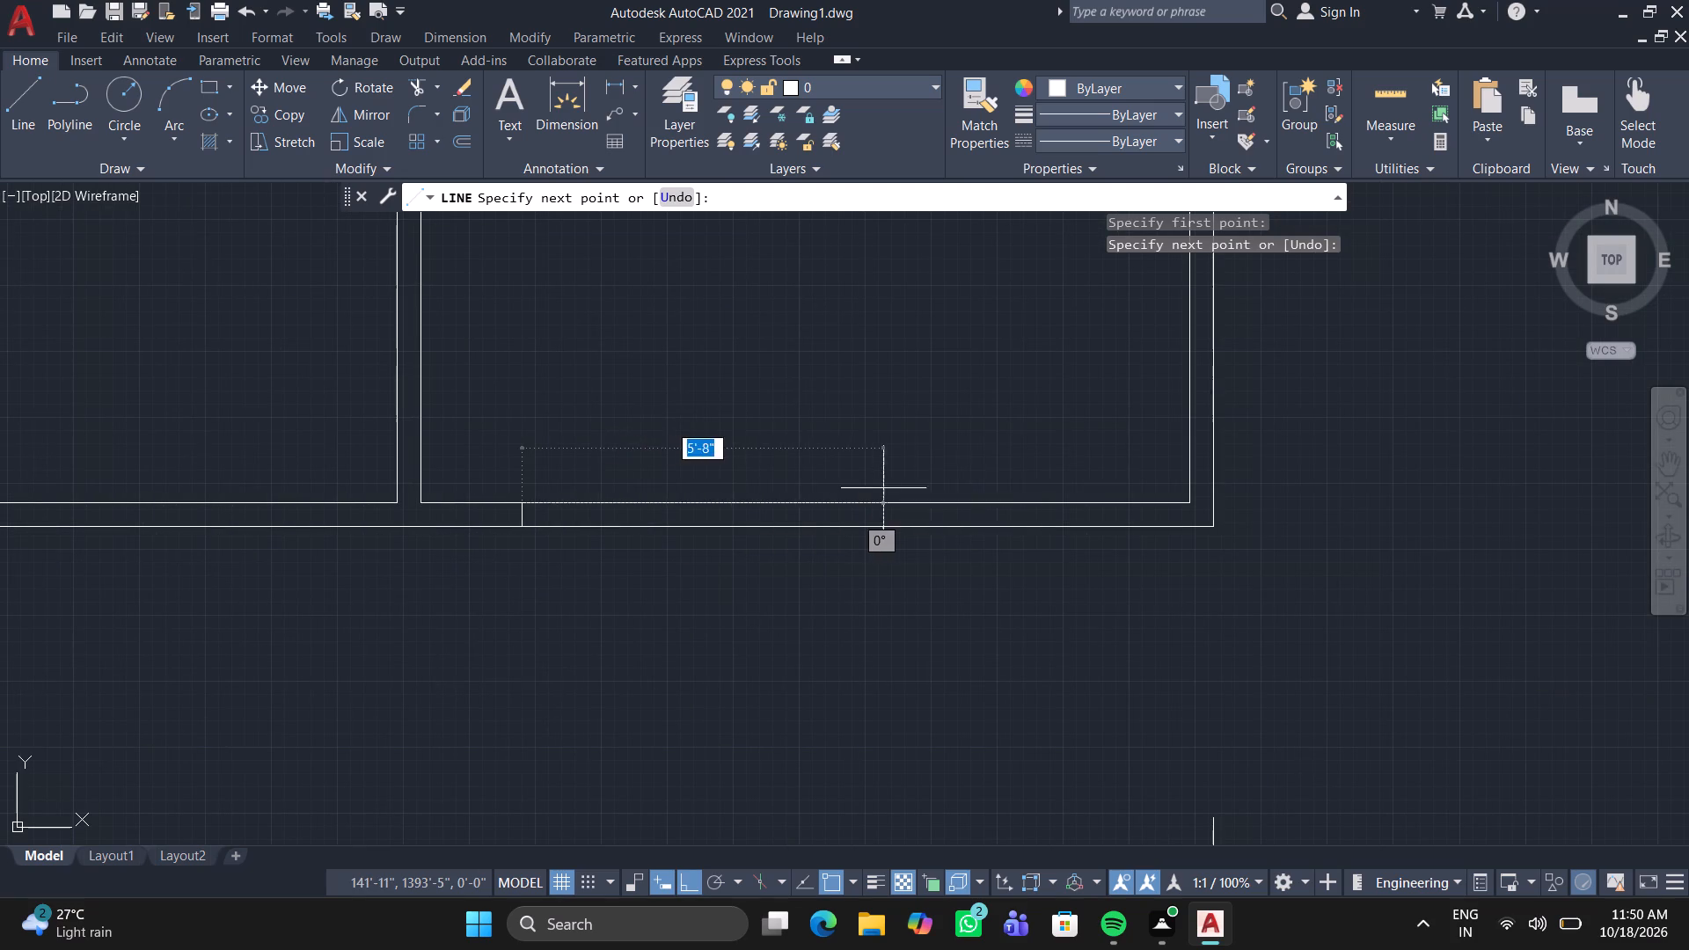
double_click(985, 503)
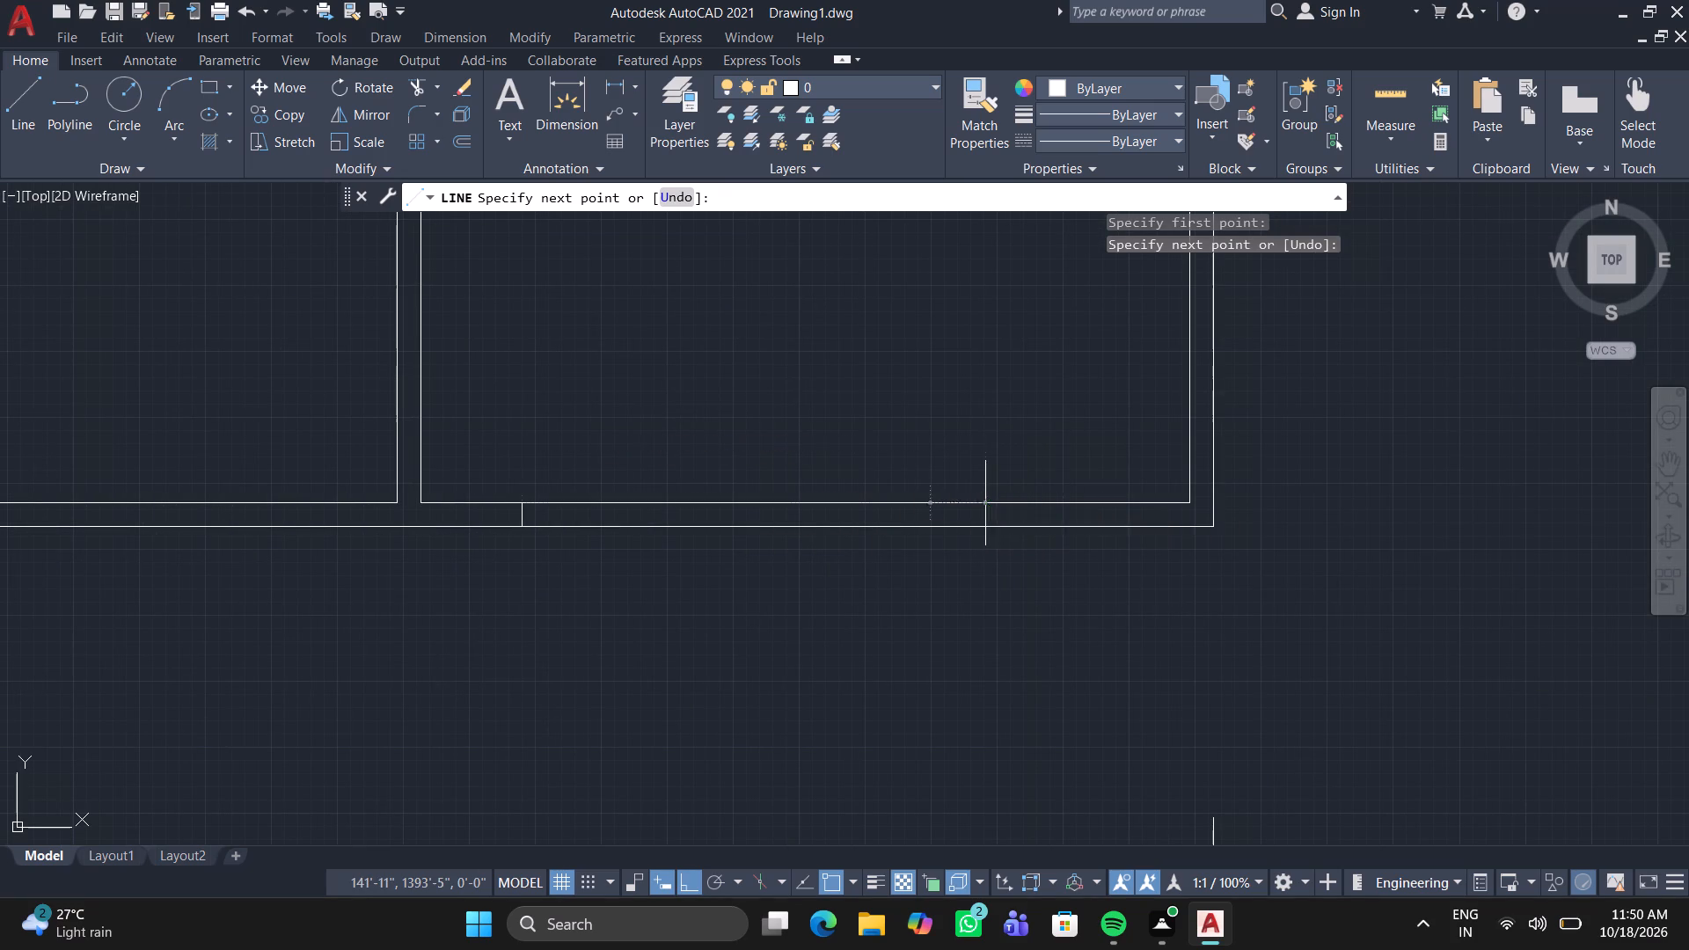
left_click(984, 529)
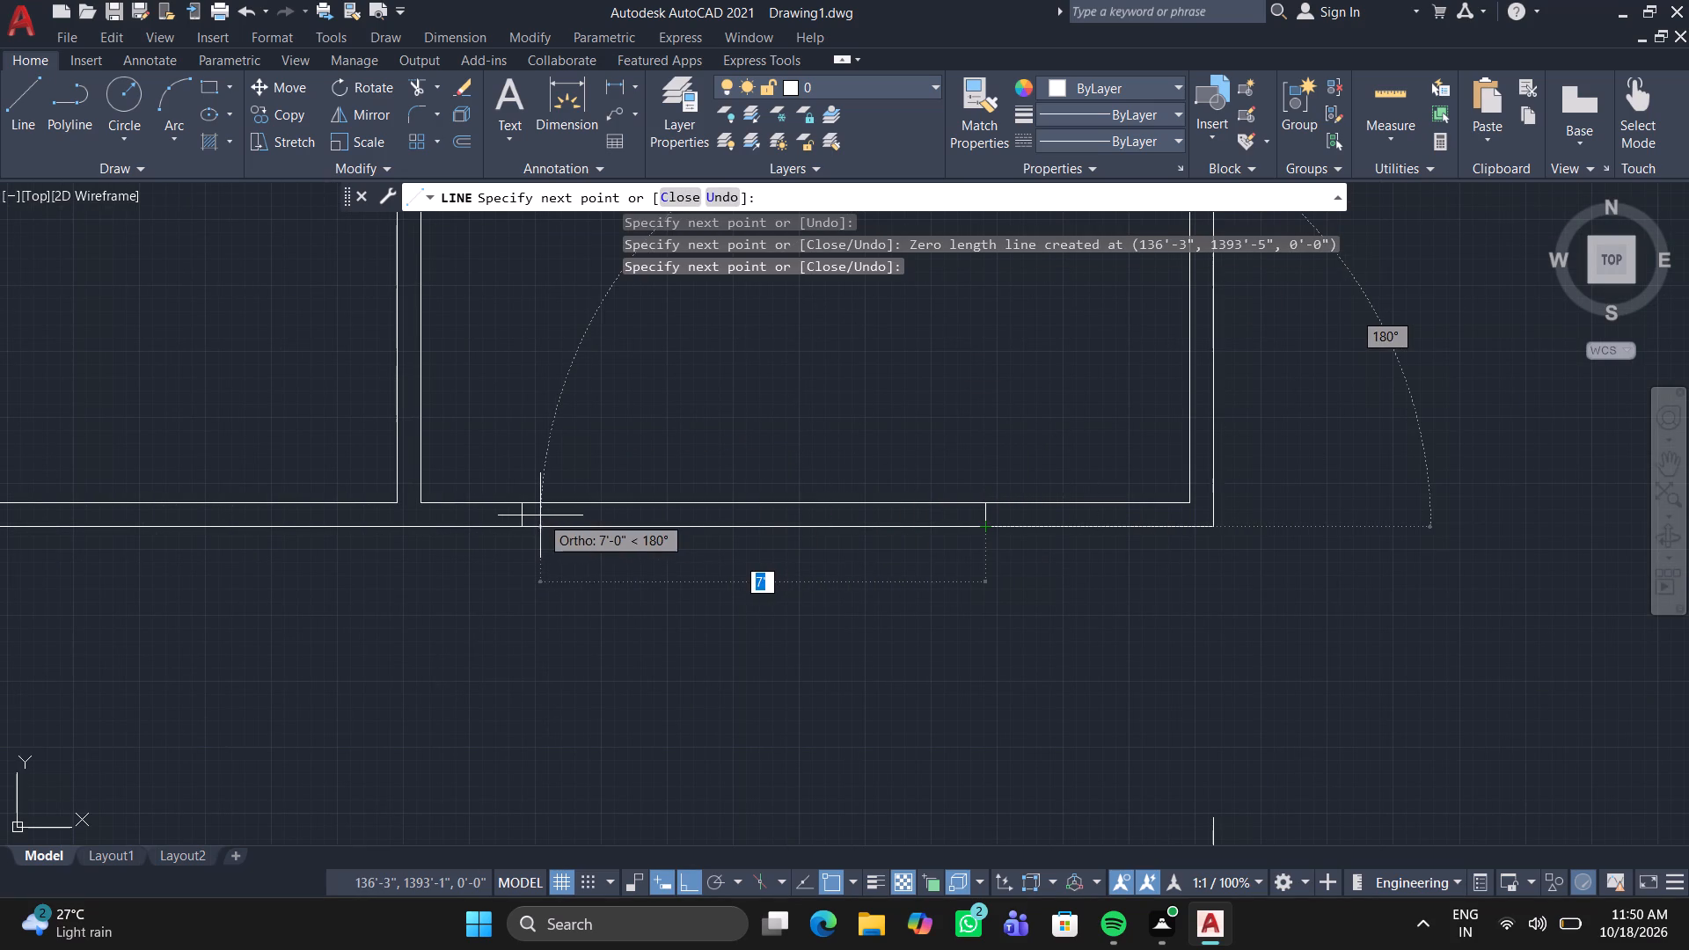
left_click(516, 529)
Draw two inner parallel lines about 7'-4" long and 2" apart between the end lines of this bottom-wall window.
scroll(516, 529, "up", 3)
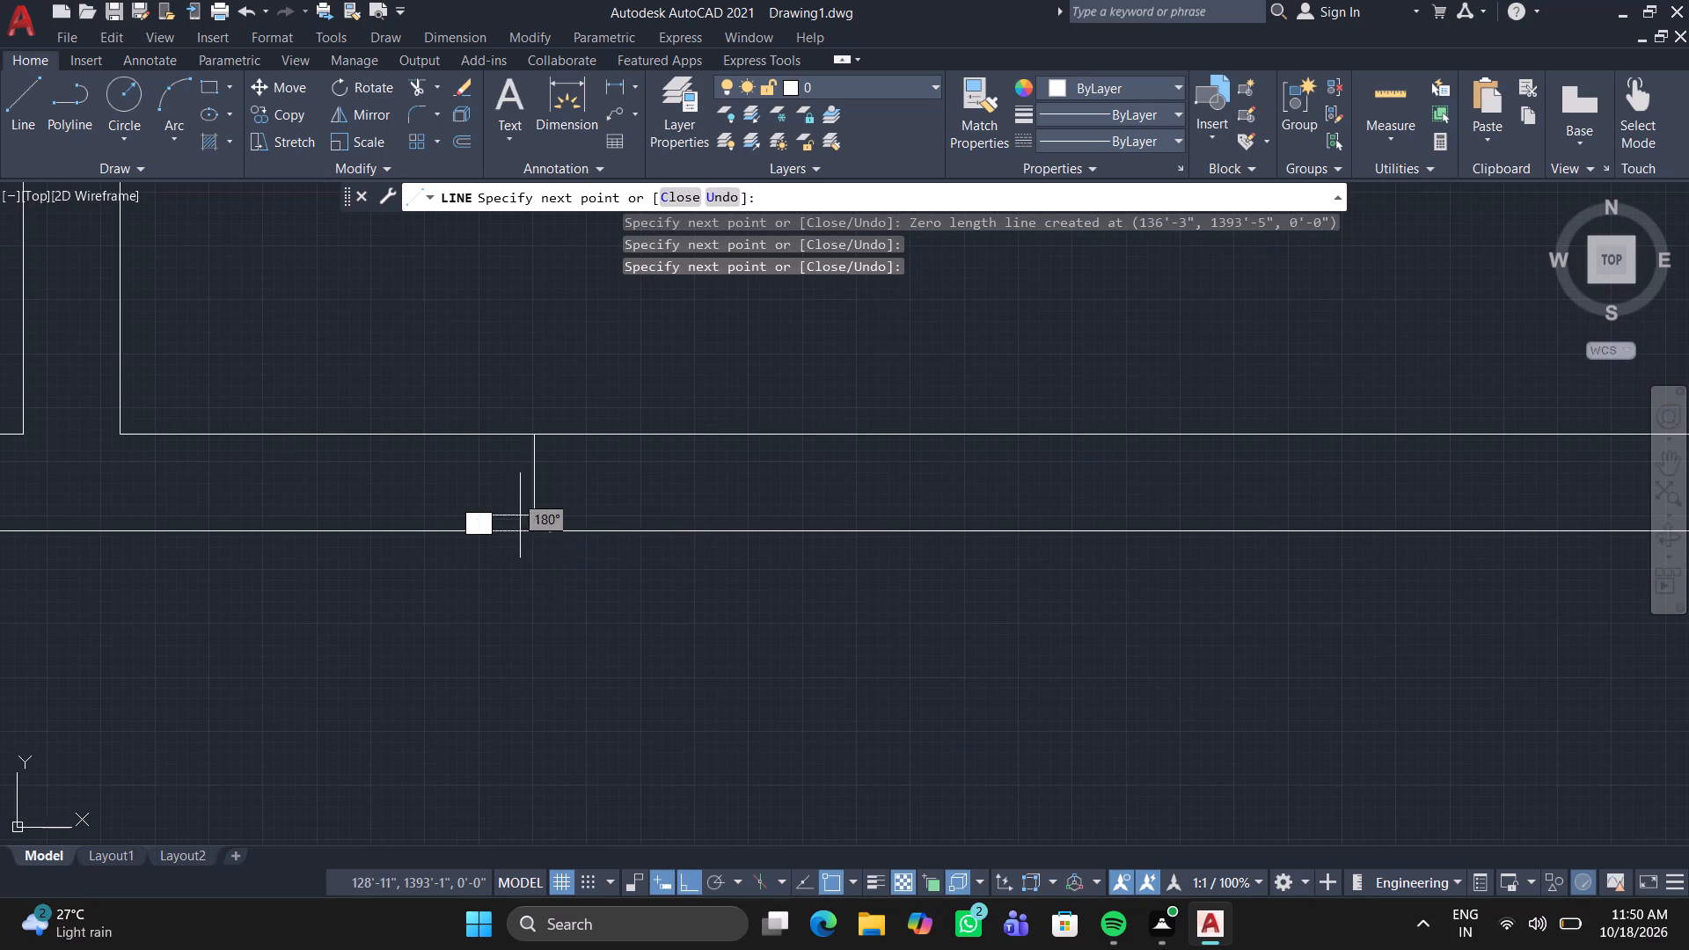
left_click(533, 505)
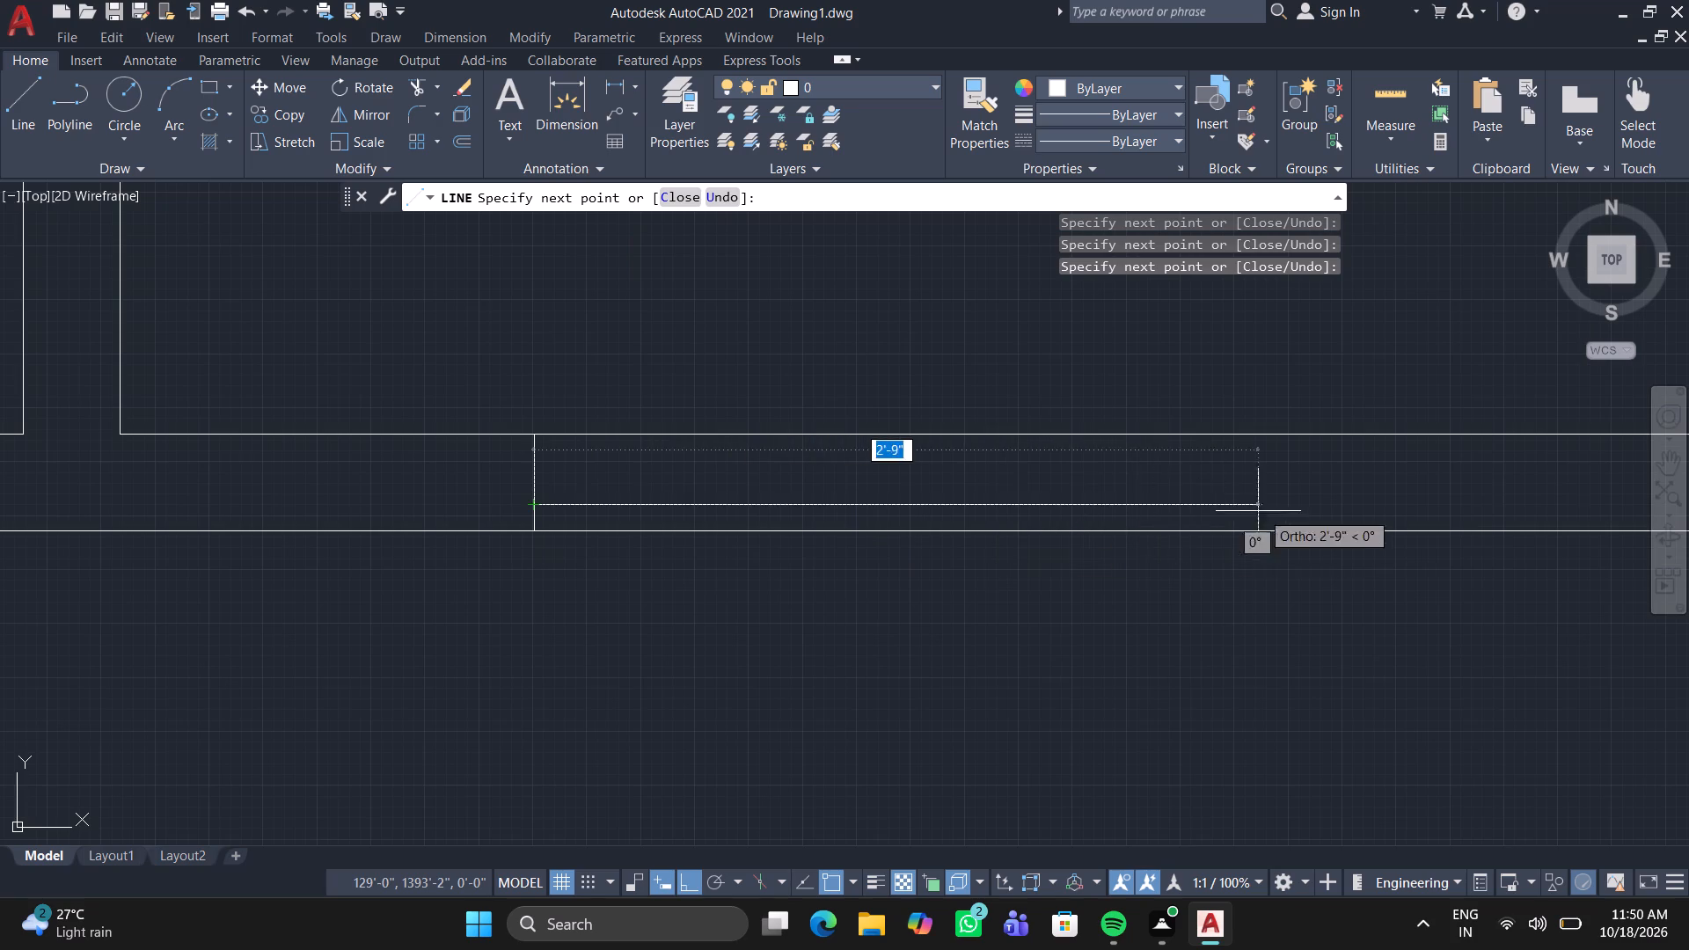
scroll(1360, 508, "down", 2)
middle_click_drag(1381, 518, 715, 491)
scroll(1121, 487, "up", 1)
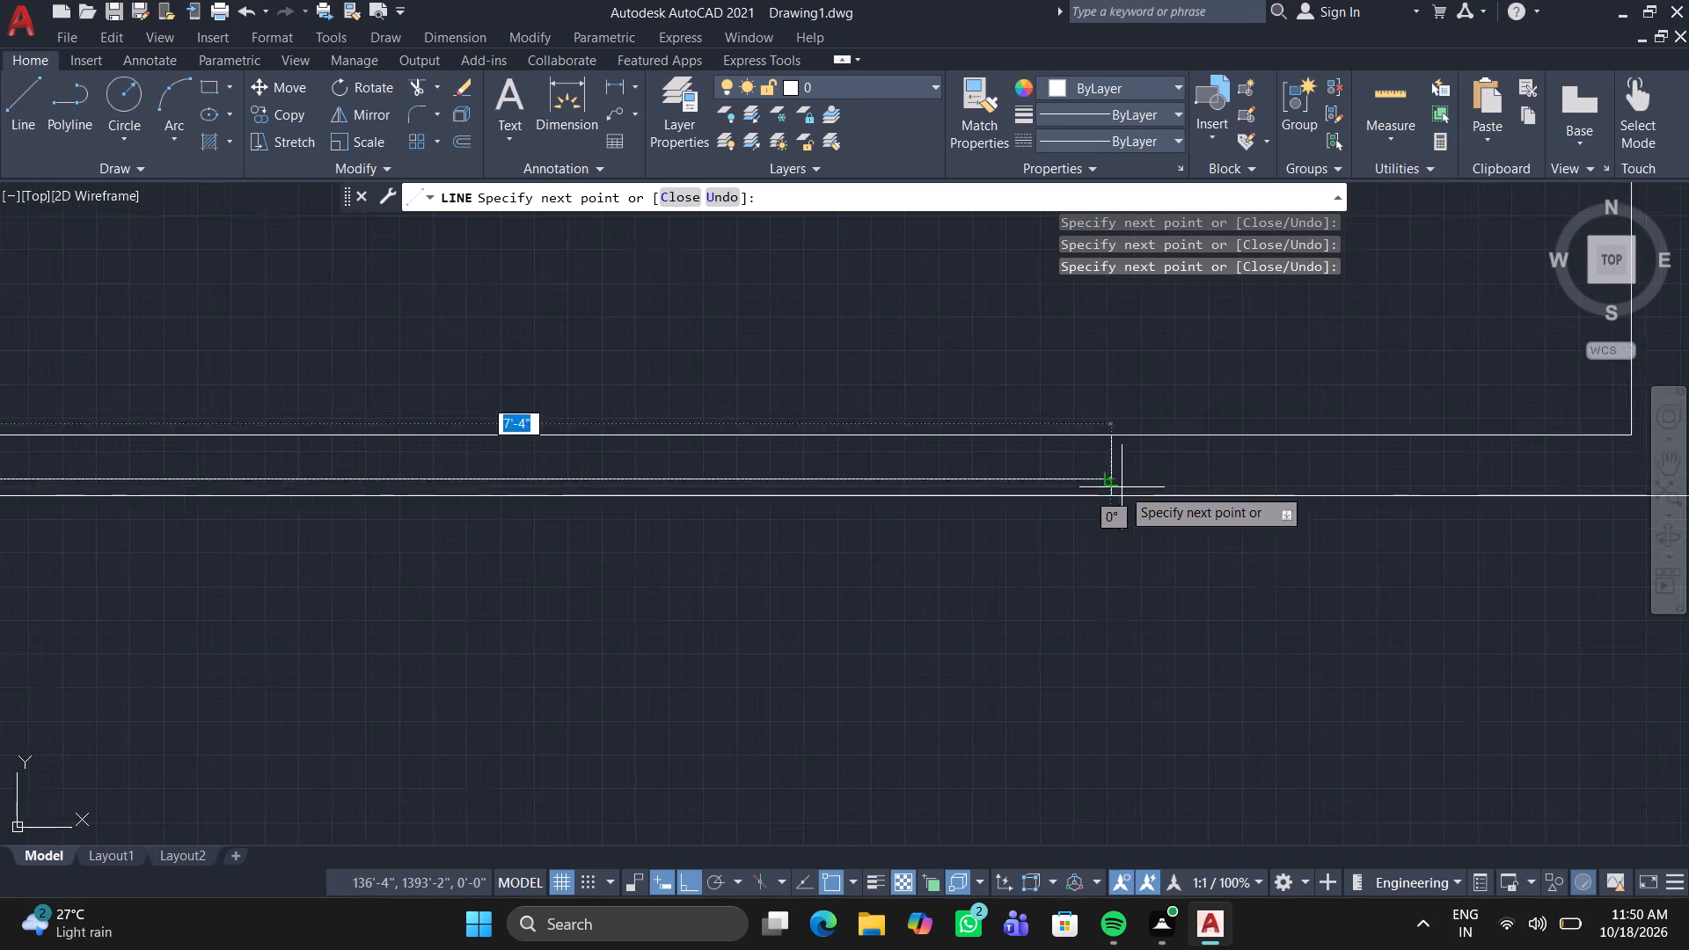
scroll(1122, 487, "up", 1)
left_click(1102, 472)
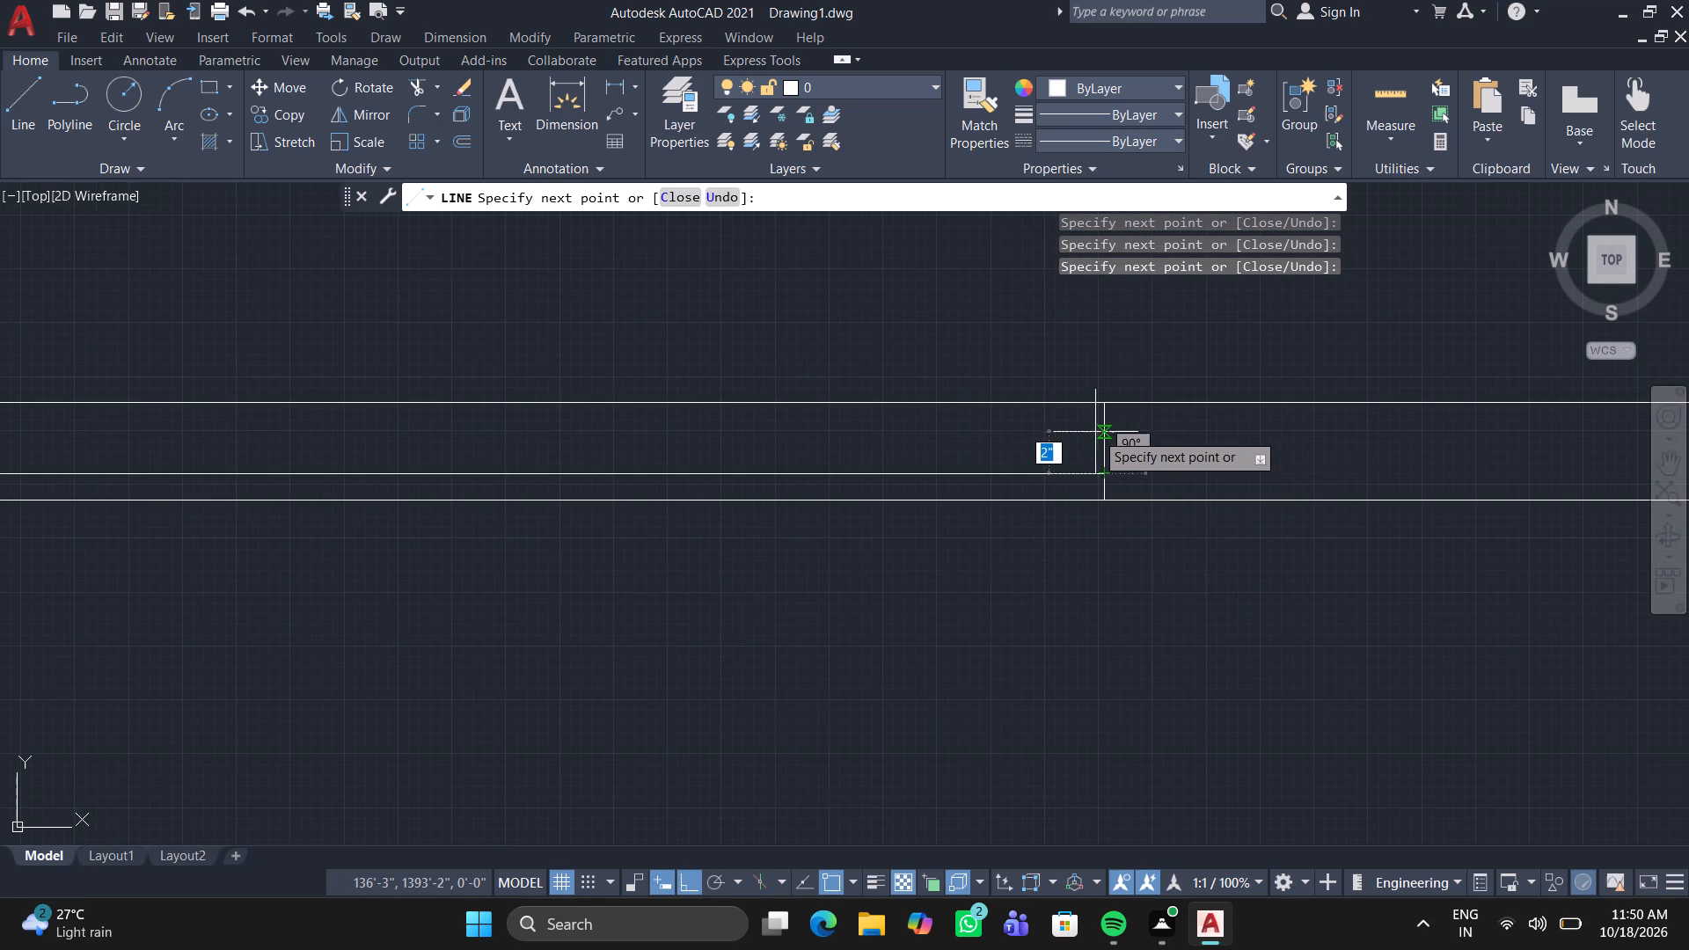
left_click(1096, 430)
scroll(573, 434, "down", 1)
middle_click_drag(573, 437, 1452, 531)
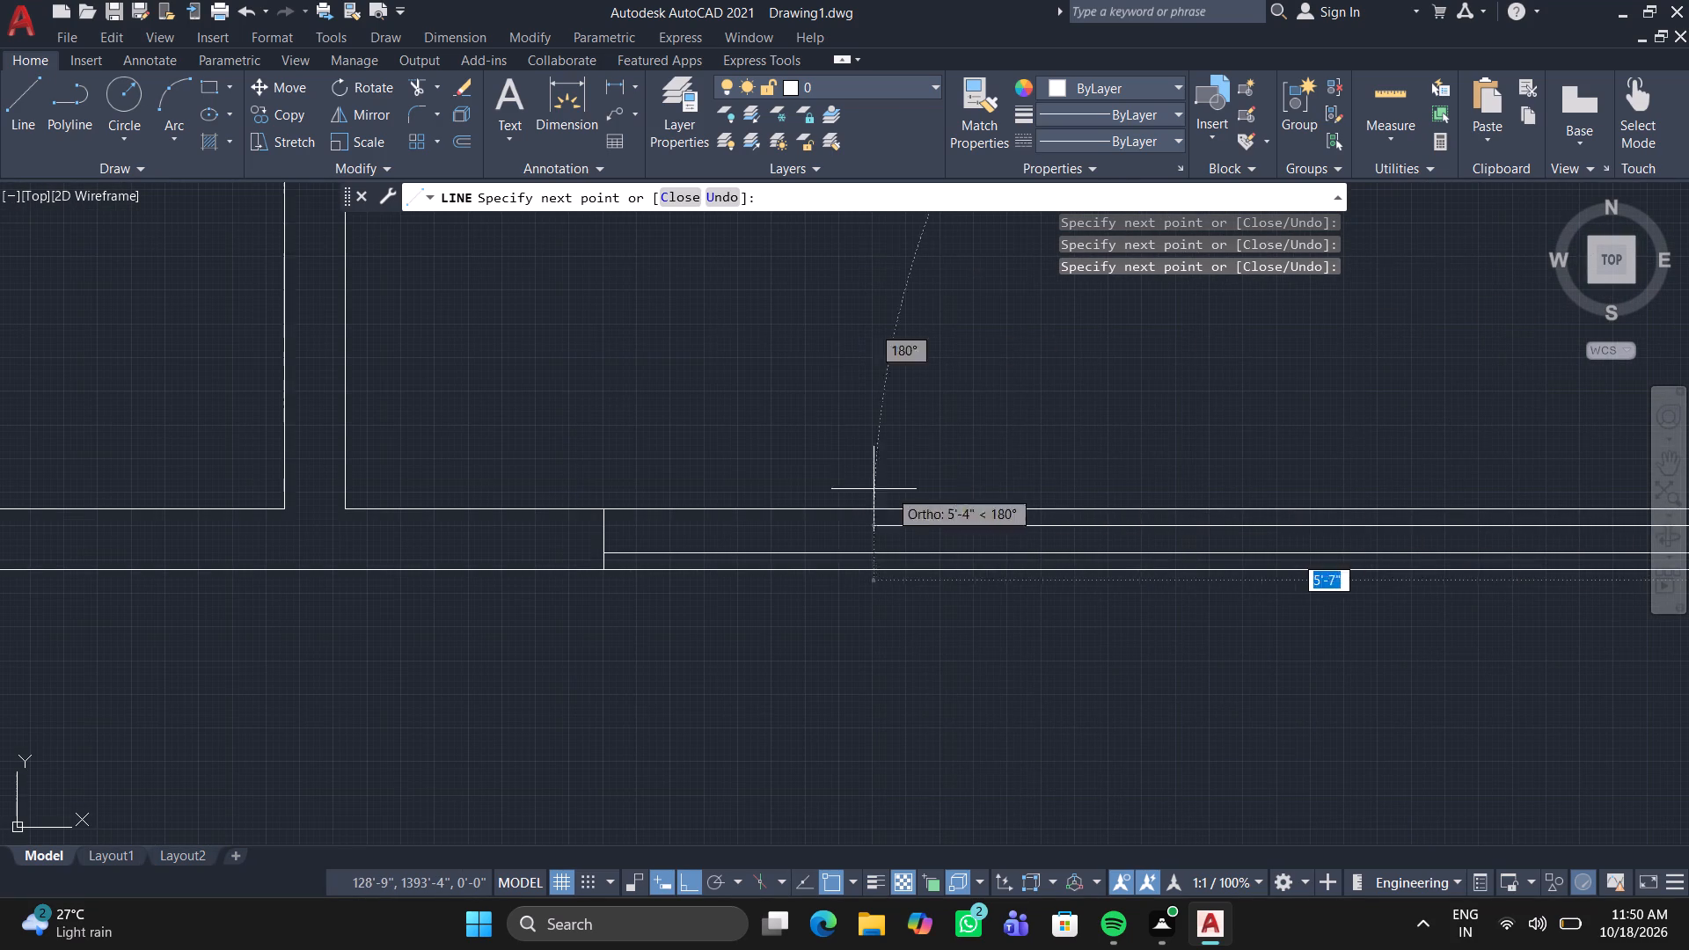
double_click(603, 532)
key("Escape")
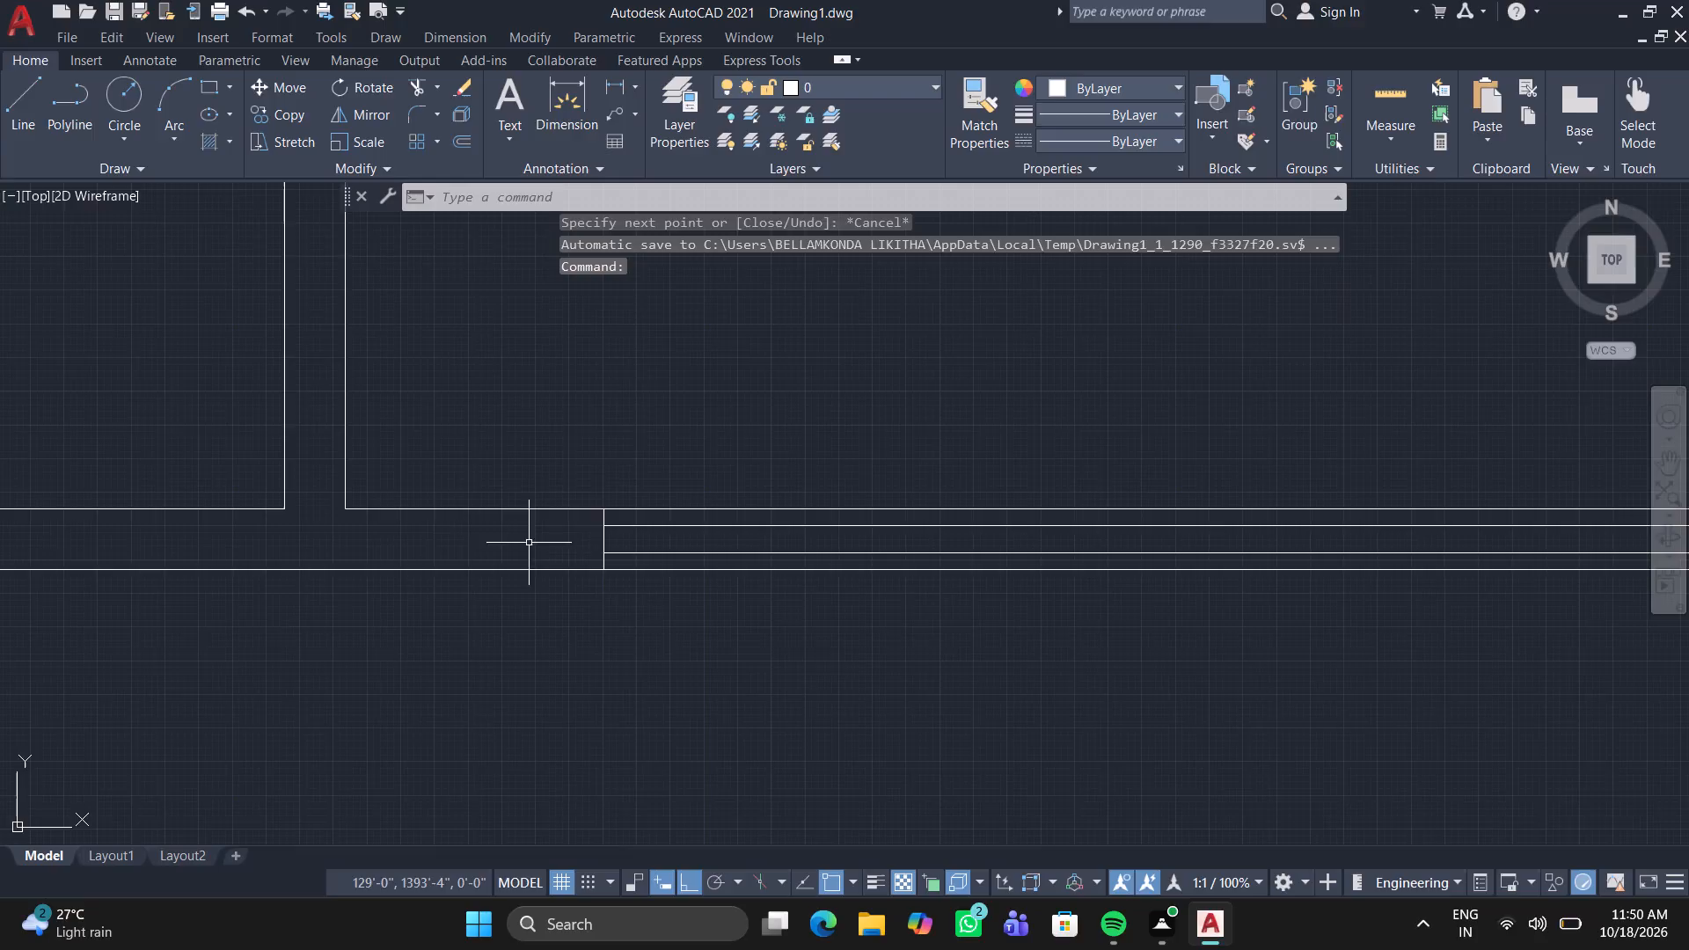
Draw a full-height vertical line midway across the small lower-left room, with a parallel line 5" beside it about 3'-7" tall, capped at its top.
scroll(512, 544, "down", 3)
middle_click_drag(419, 599, 668, 637)
middle_click_drag(702, 636, 713, 637)
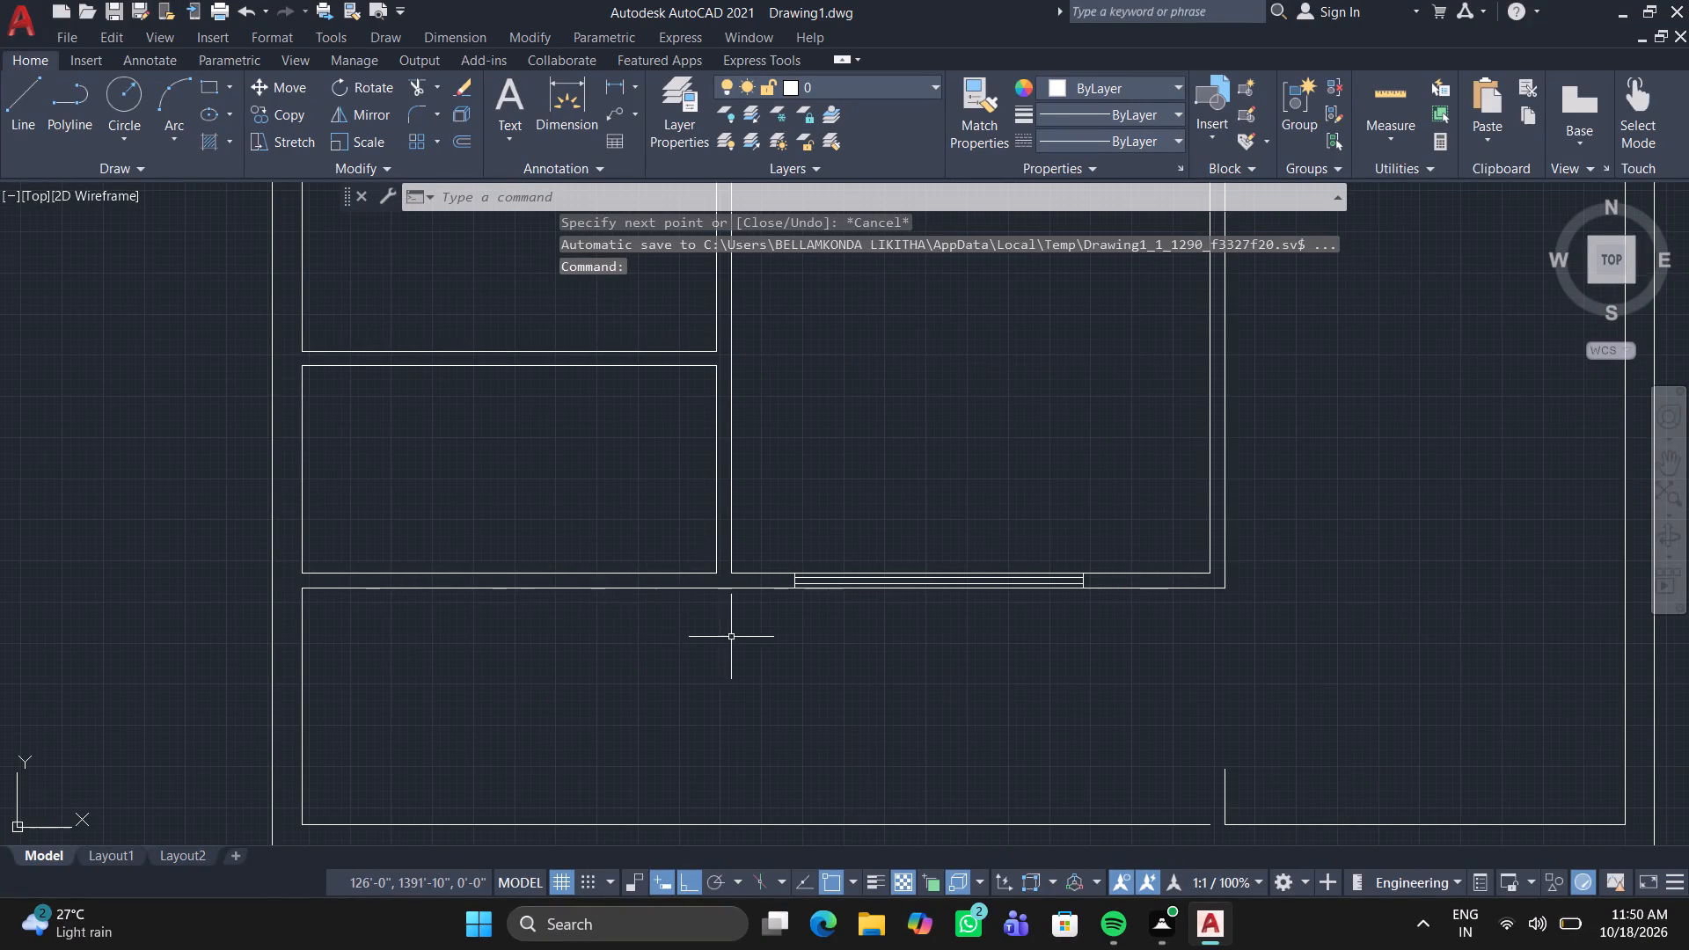
middle_click_drag(629, 599, 1026, 652)
scroll(693, 557, "down", 1)
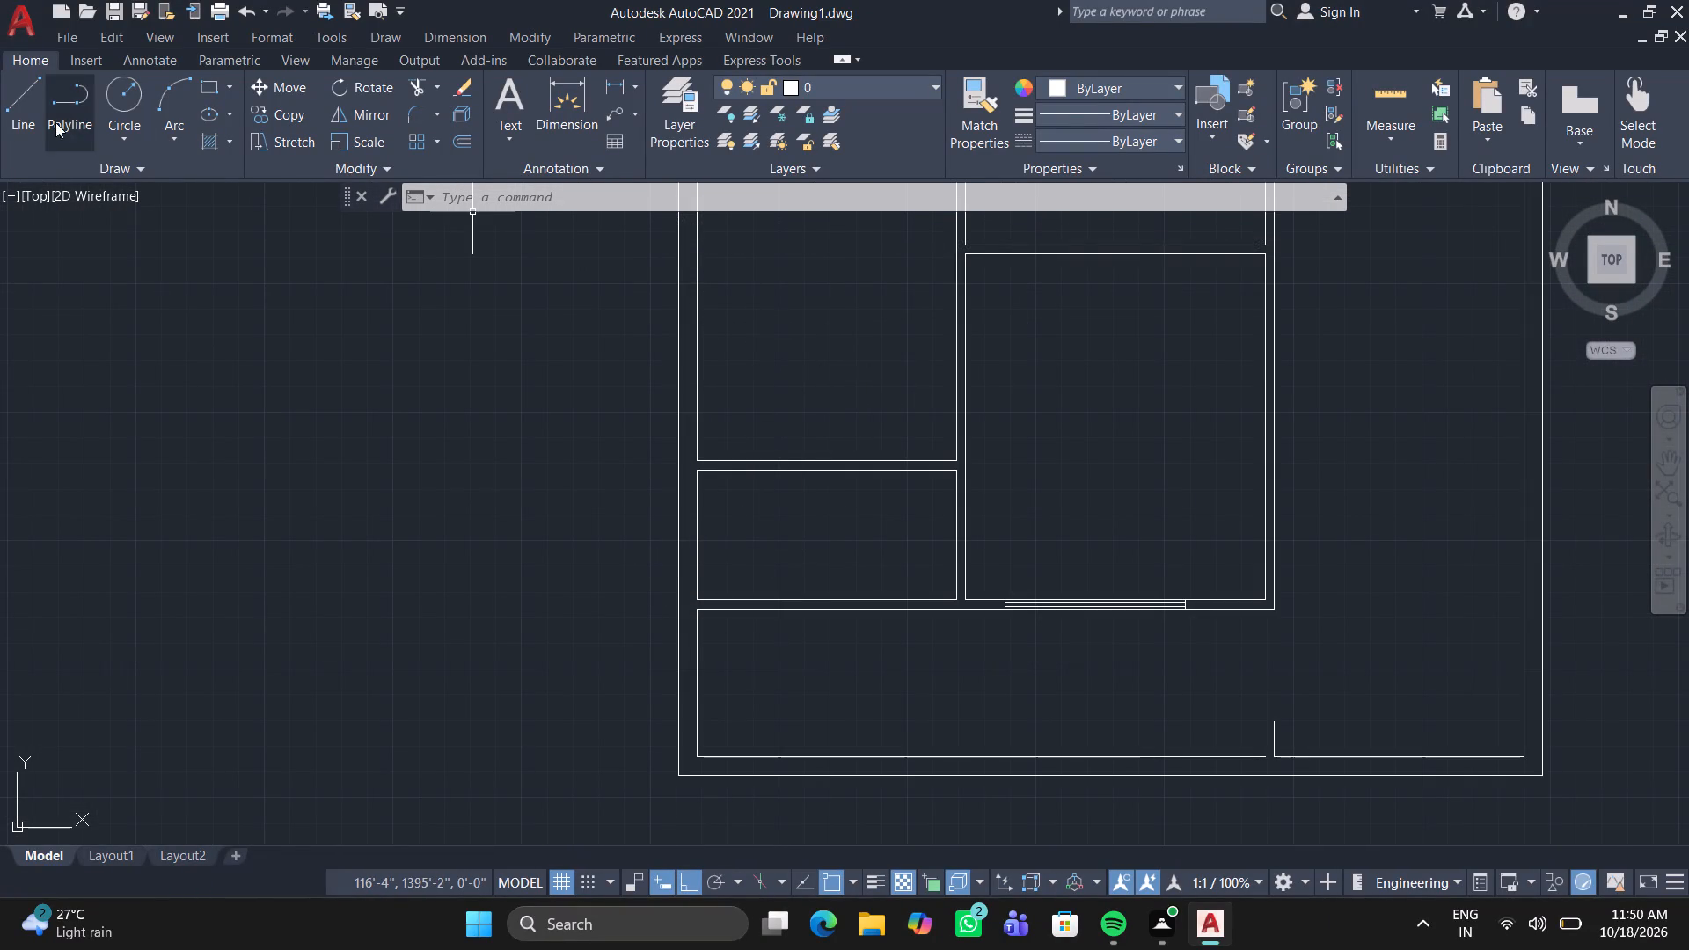
left_click(21, 92)
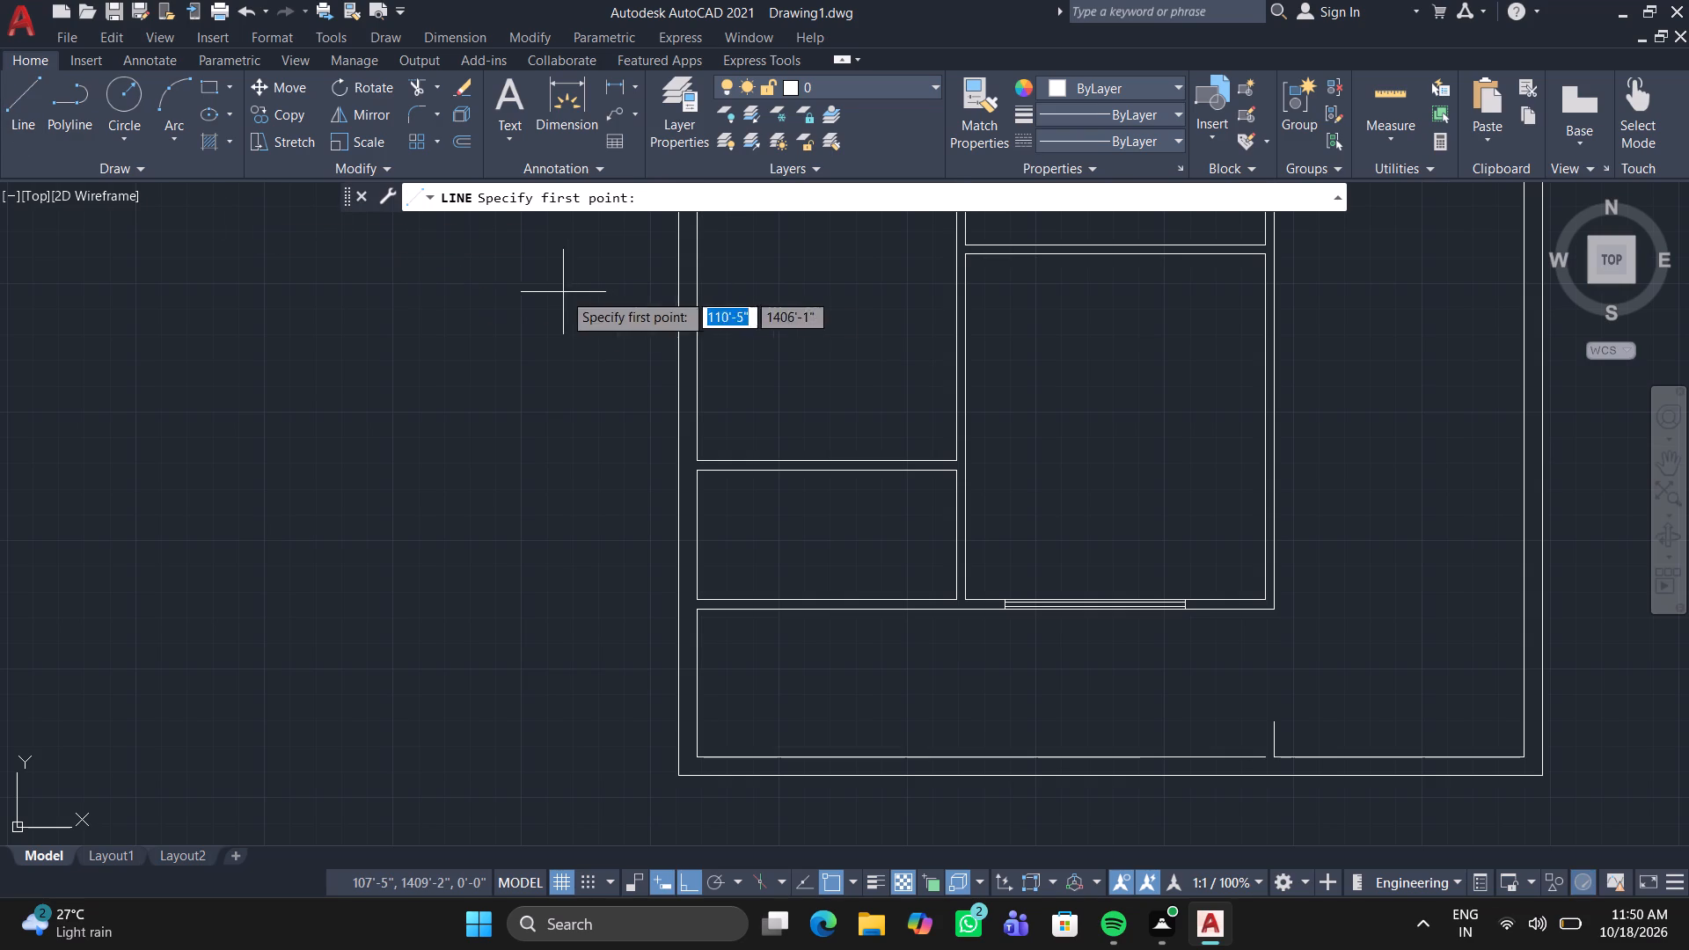
left_click(820, 471)
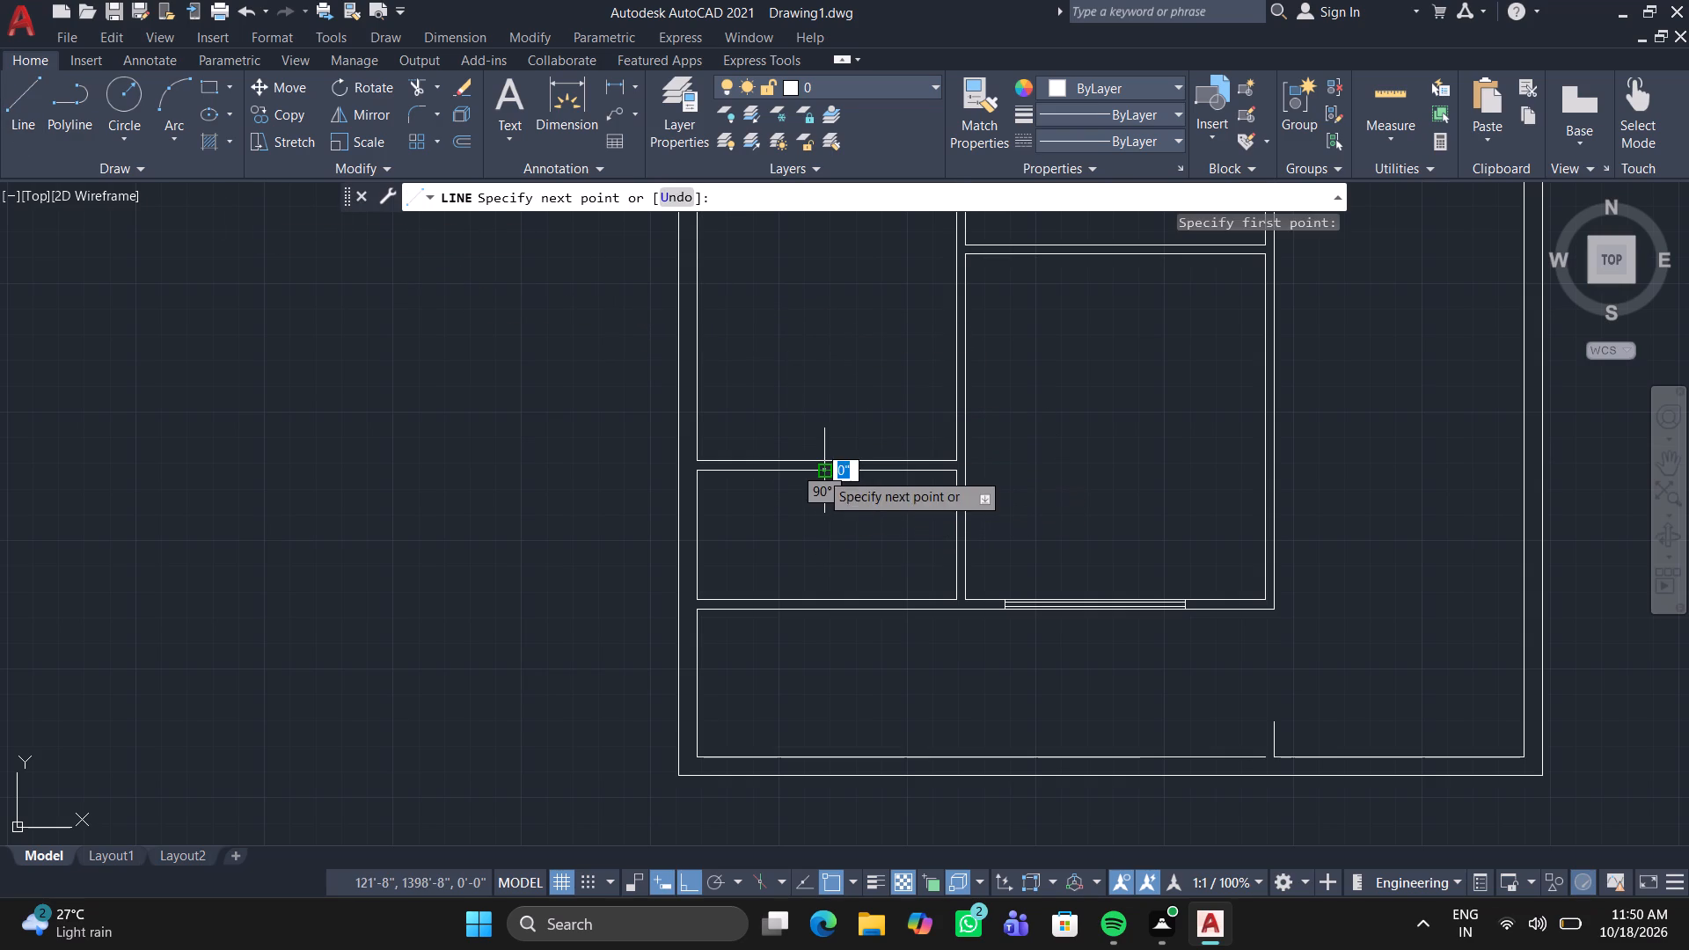
scroll(832, 604, "up", 3)
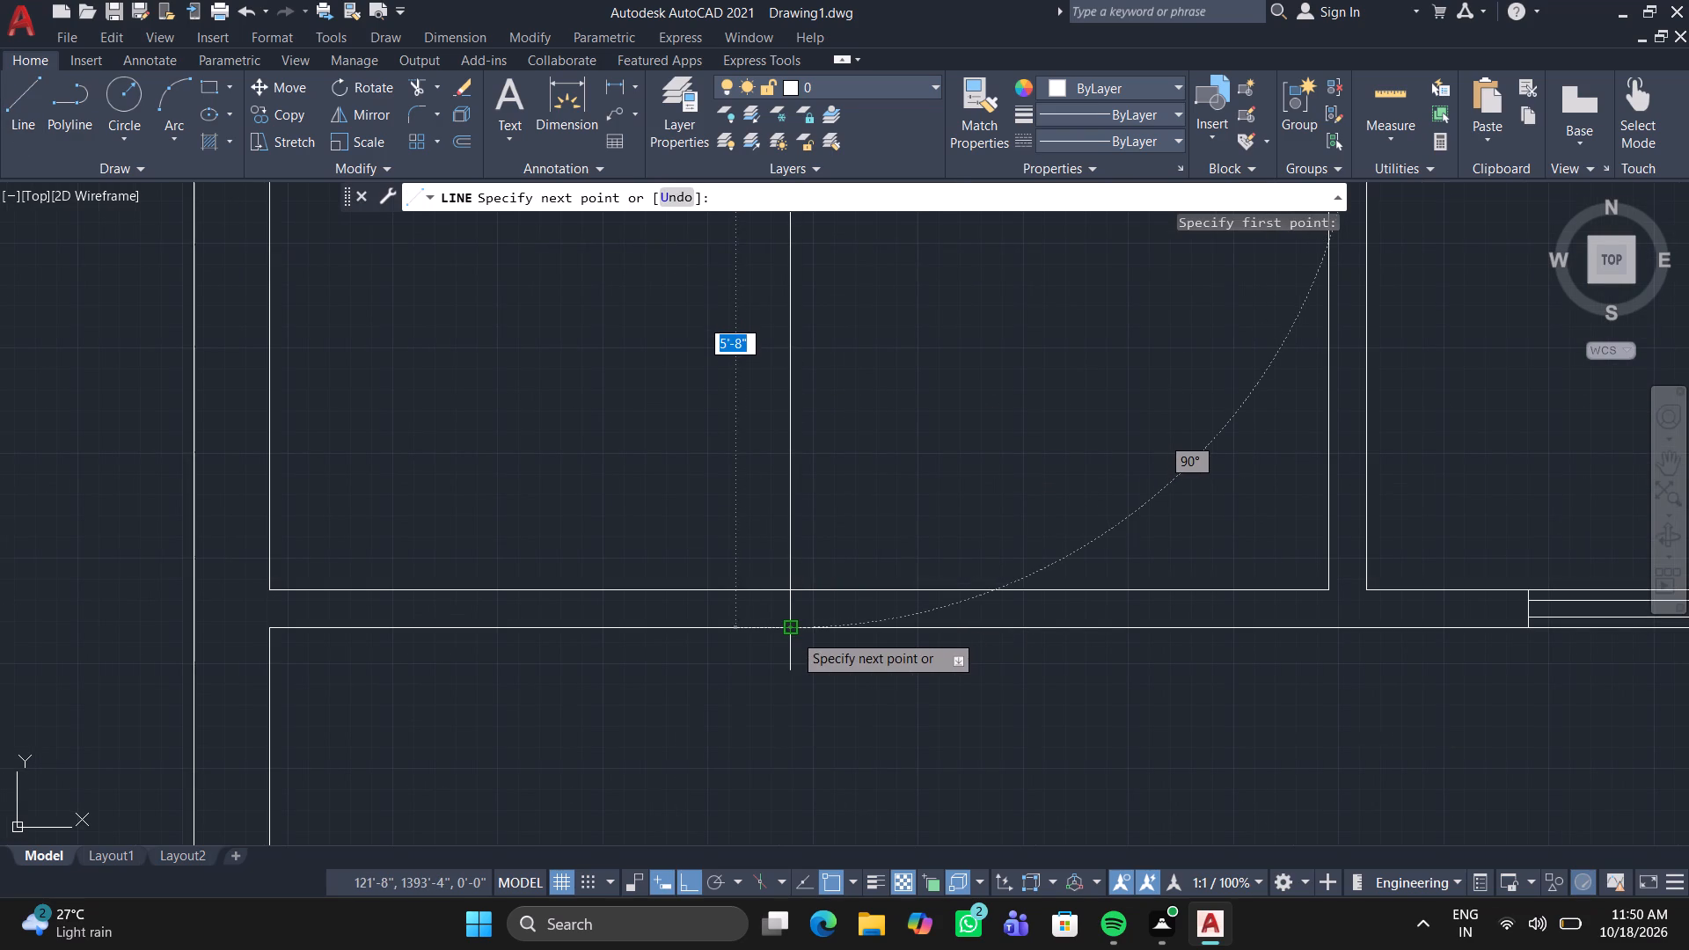
left_click(793, 633)
left_click(832, 634)
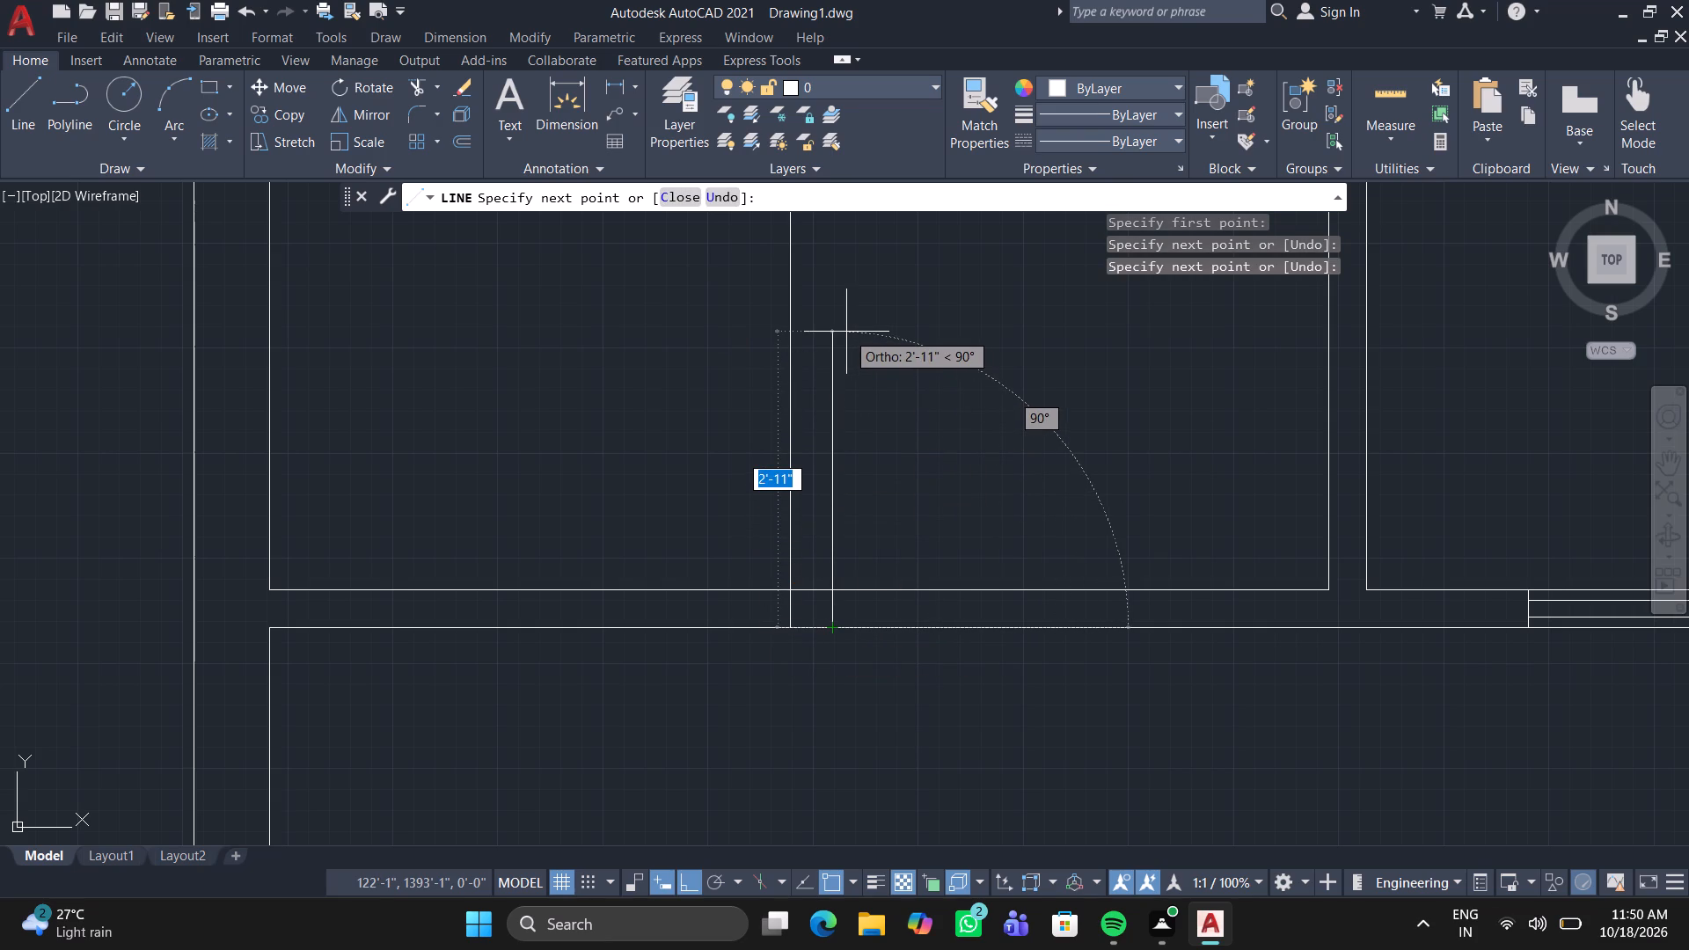
middle_click_drag(858, 335, 883, 495)
scroll(883, 495, "down", 1)
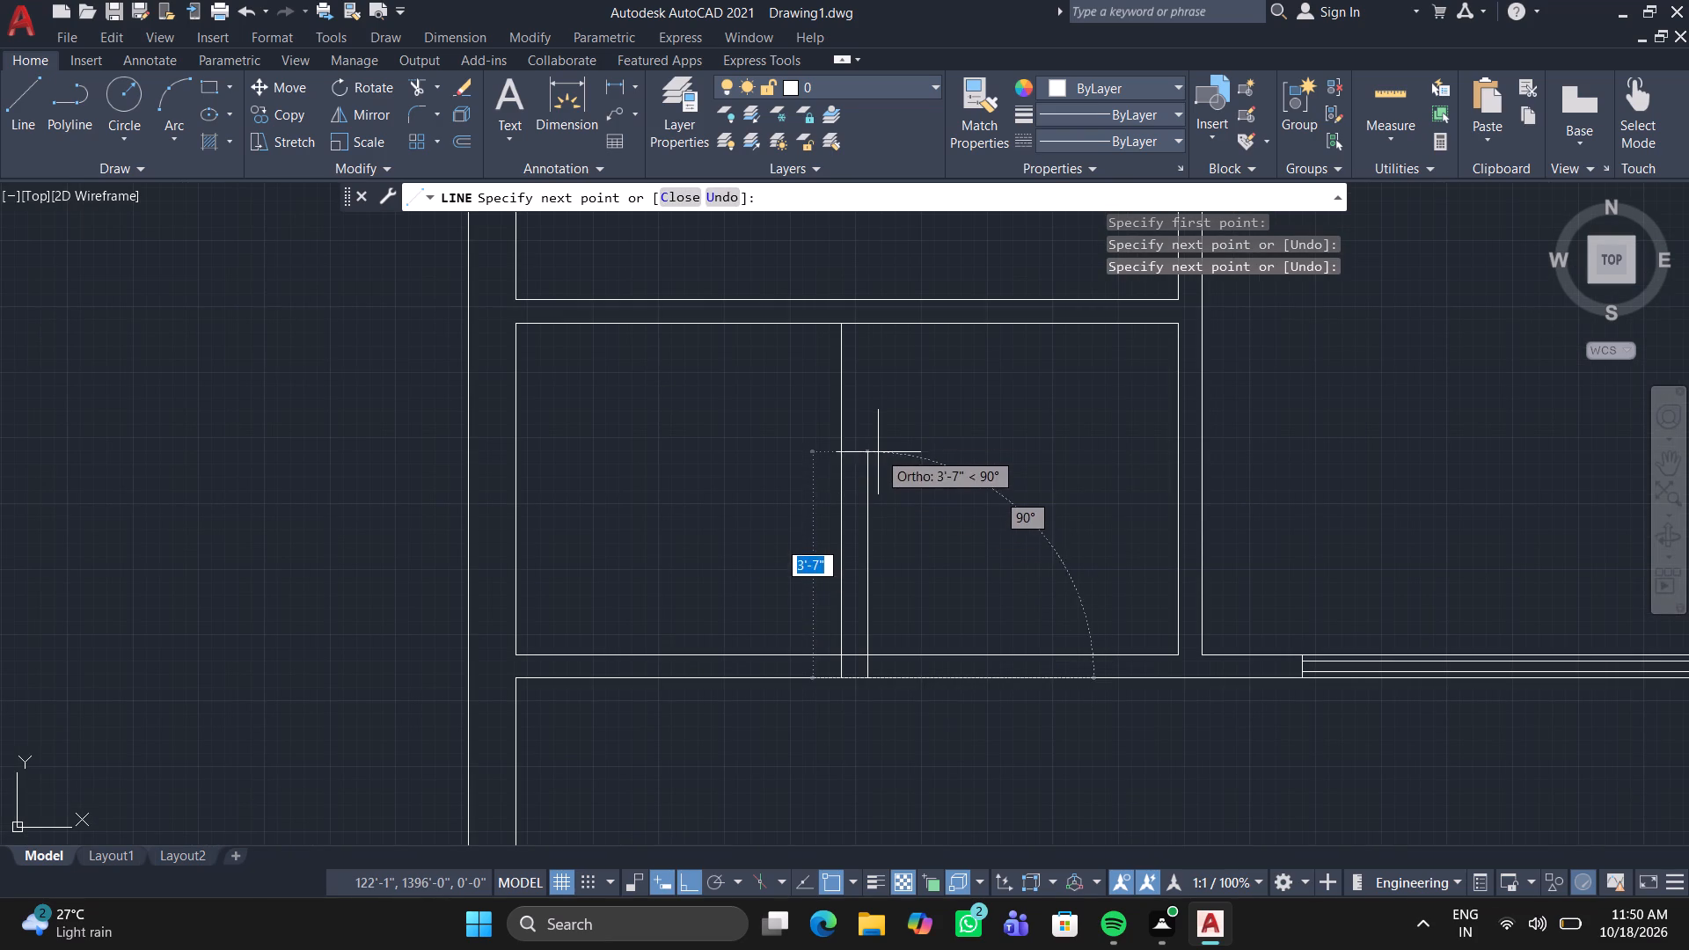
left_click(878, 457)
scroll(855, 458, "up", 3)
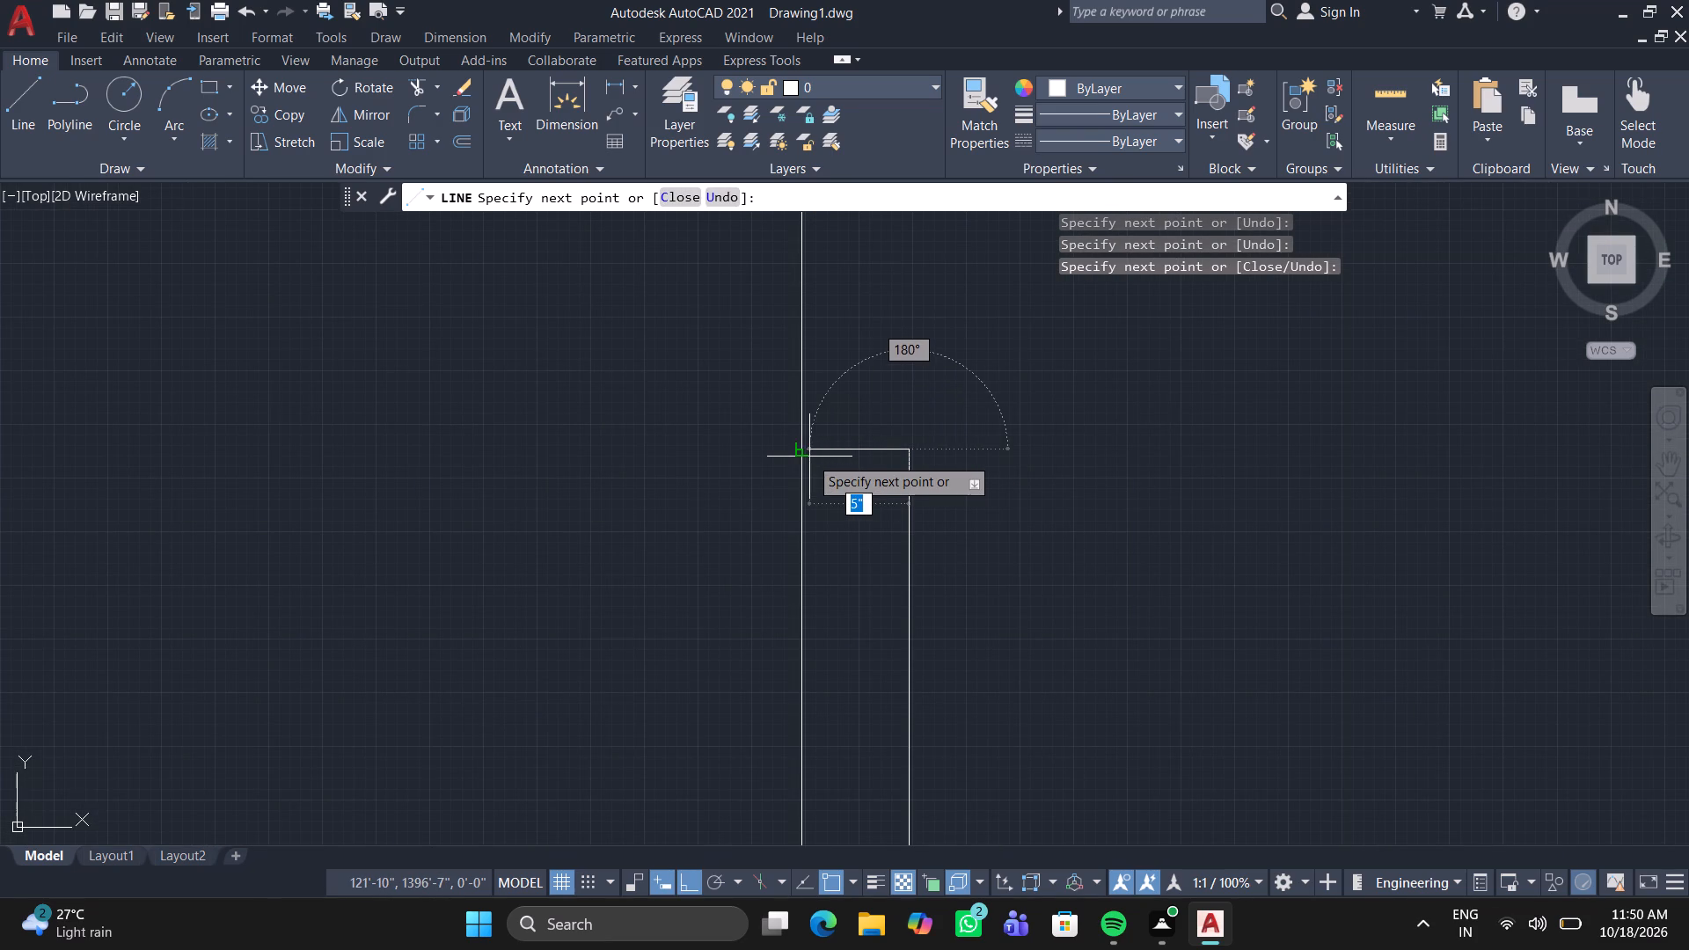
left_click(809, 457)
key("Escape")
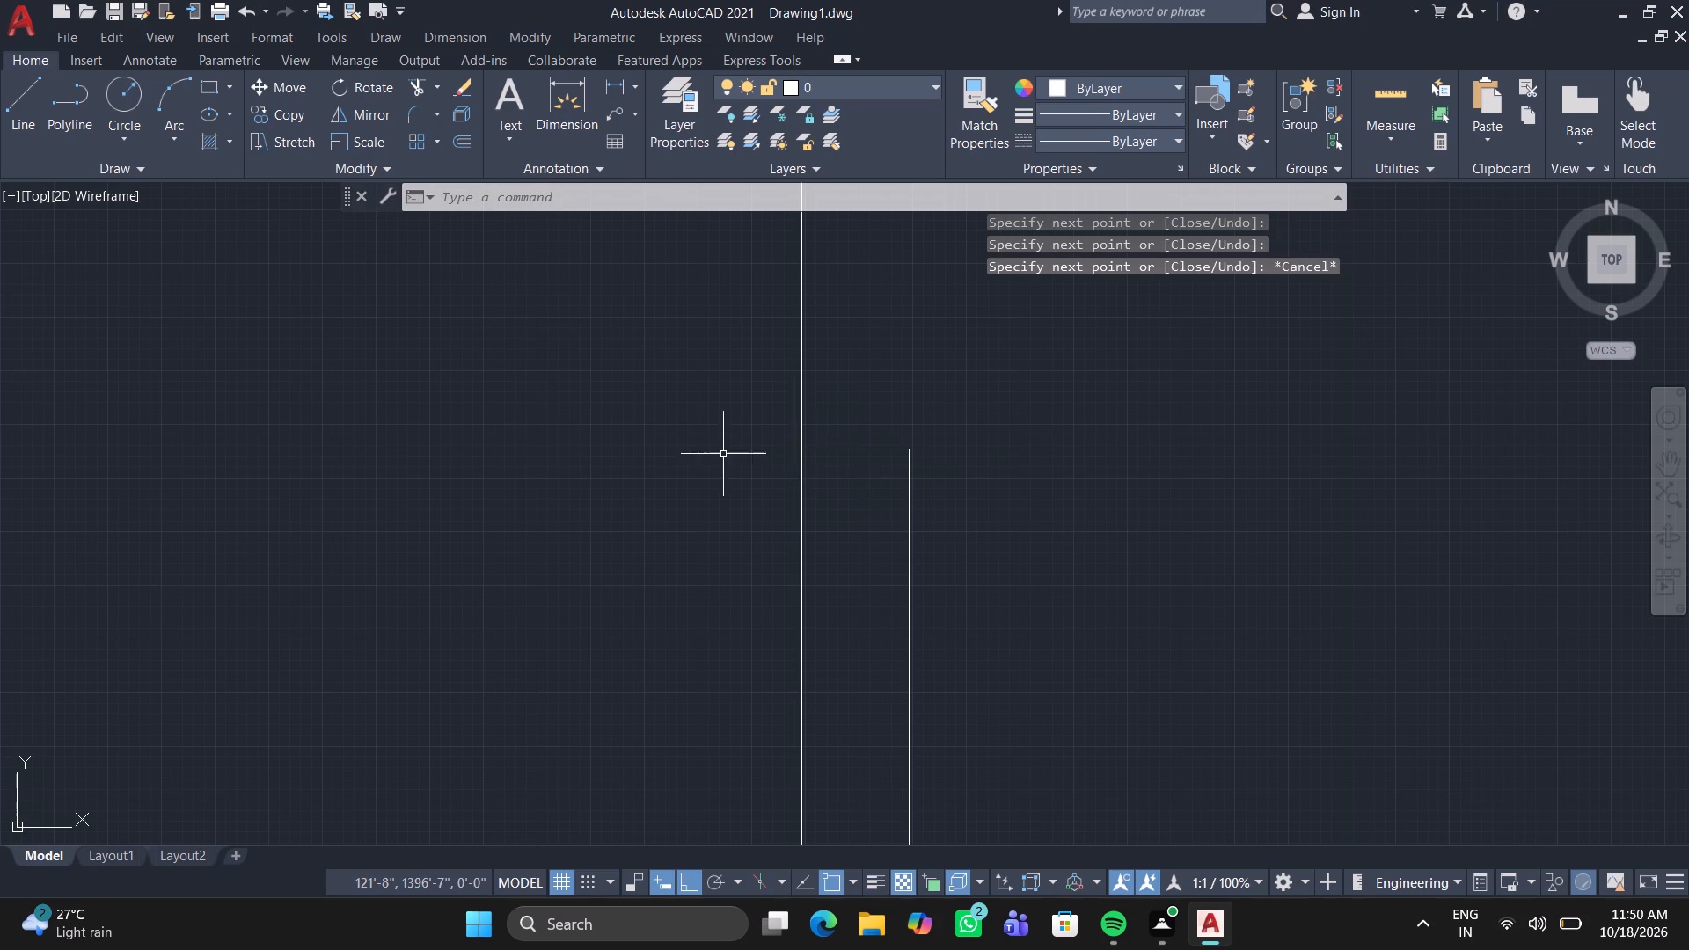
Draw a door opening outline about 2'-7" long in the wall above the small lower-left room, starting at the outer wall's inner face.
scroll(713, 454, "down", 5)
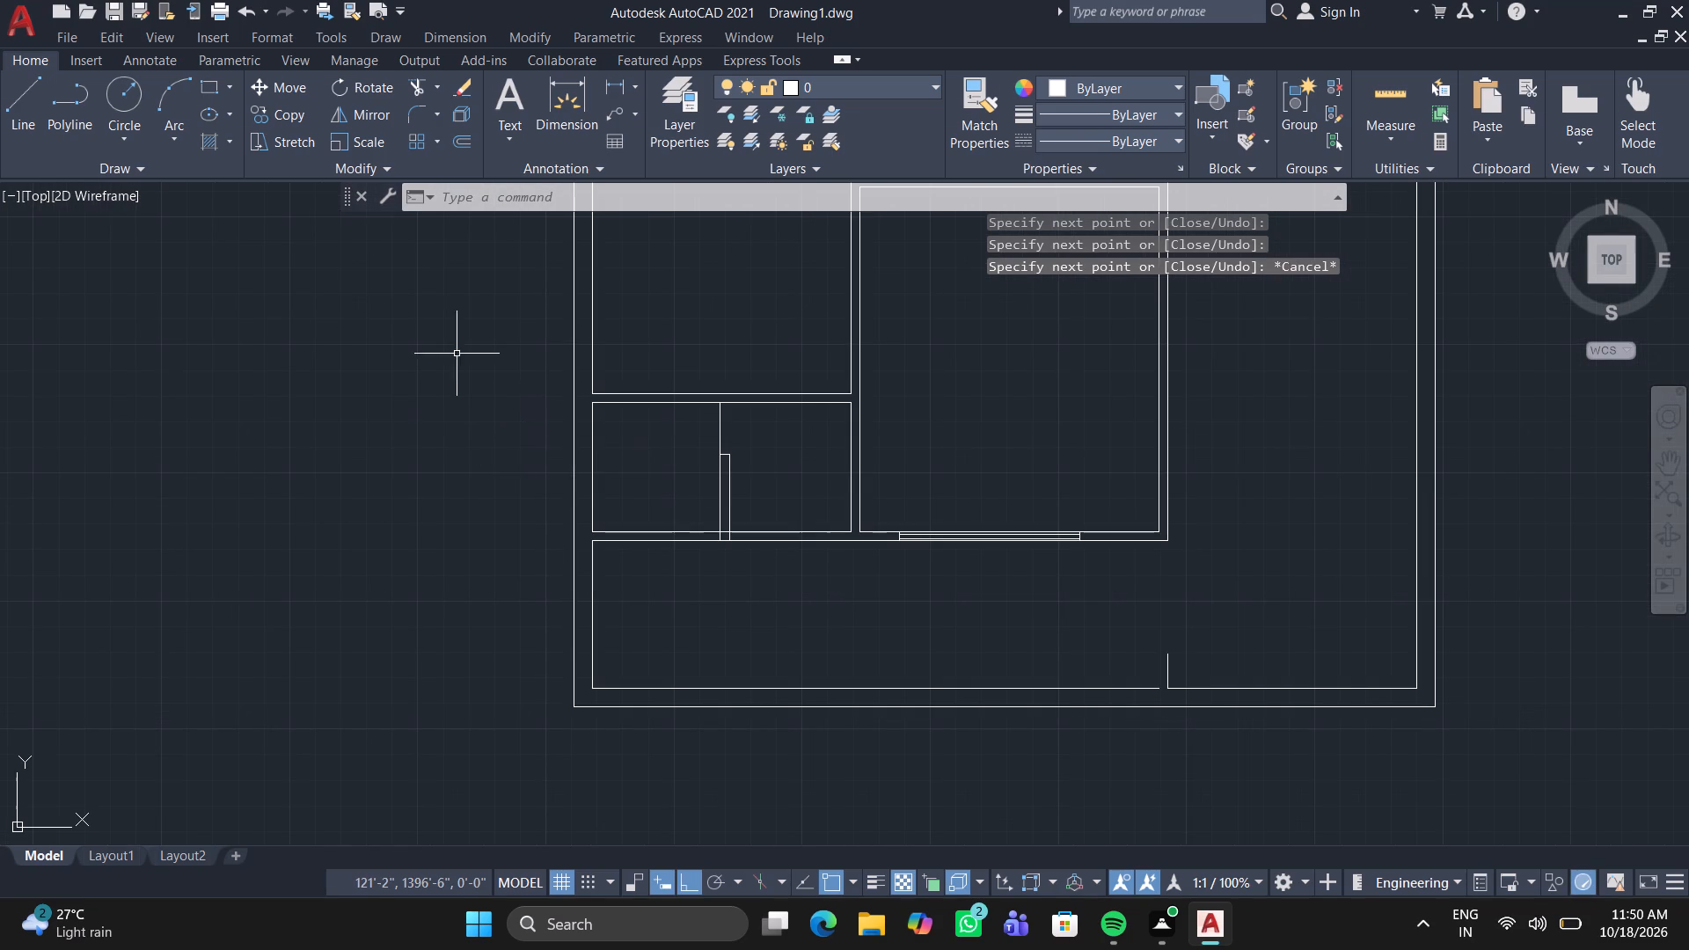
left_click(9, 97)
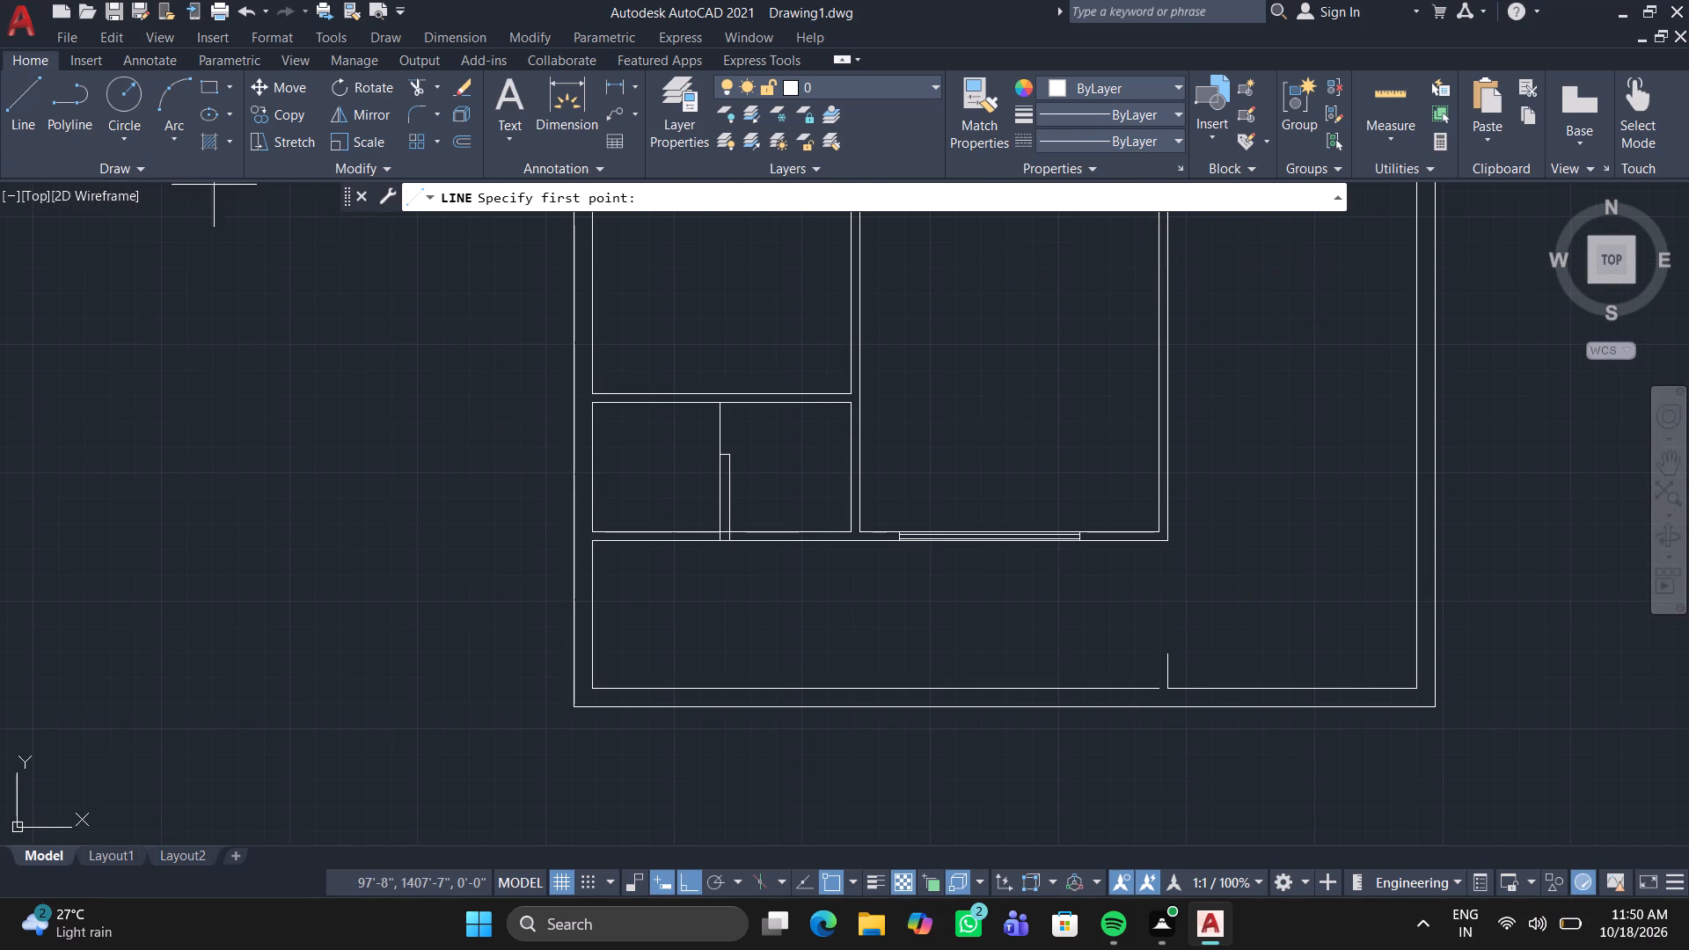
scroll(738, 401, "up", 3)
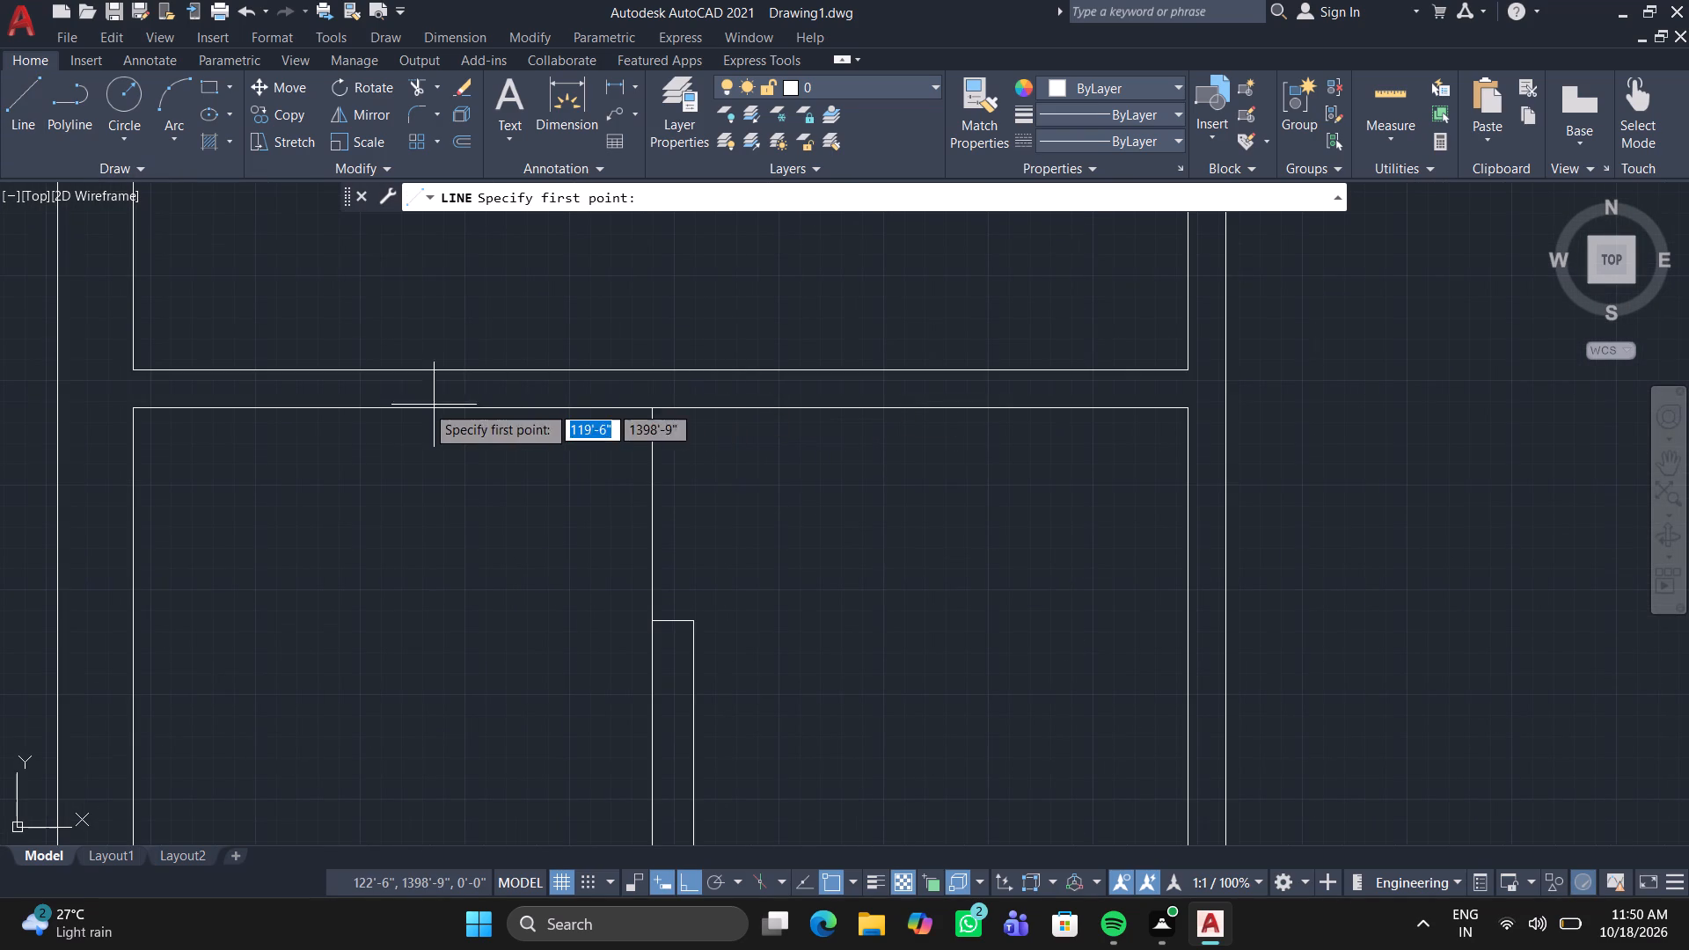
left_click(382, 406)
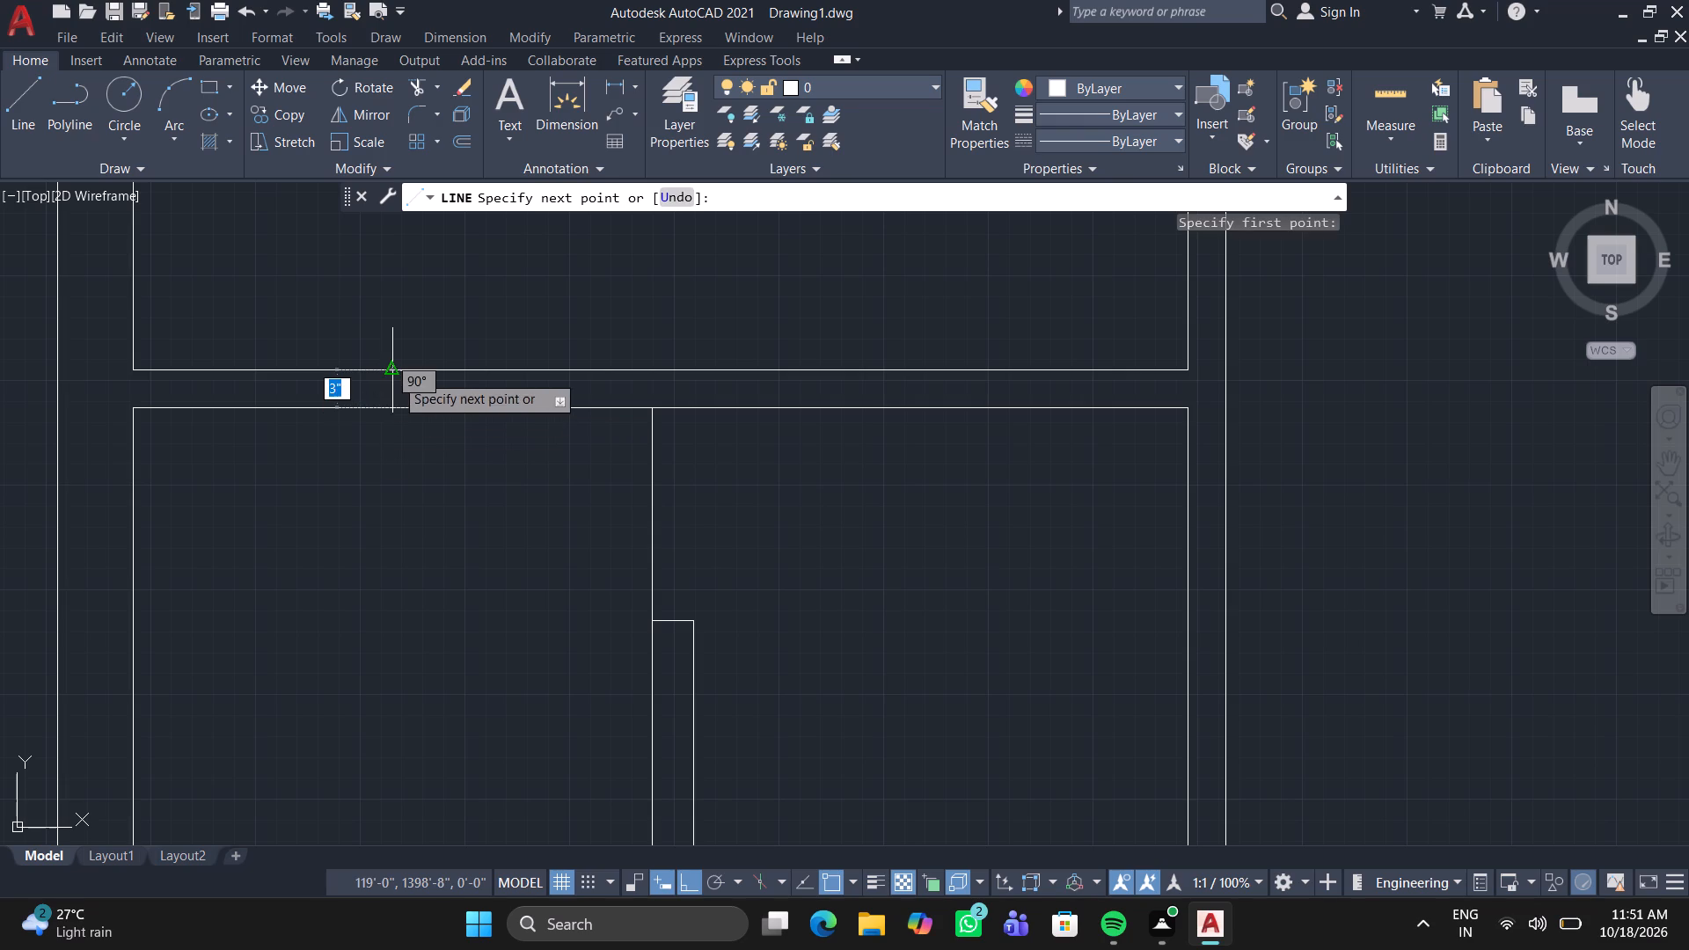
left_click(391, 372)
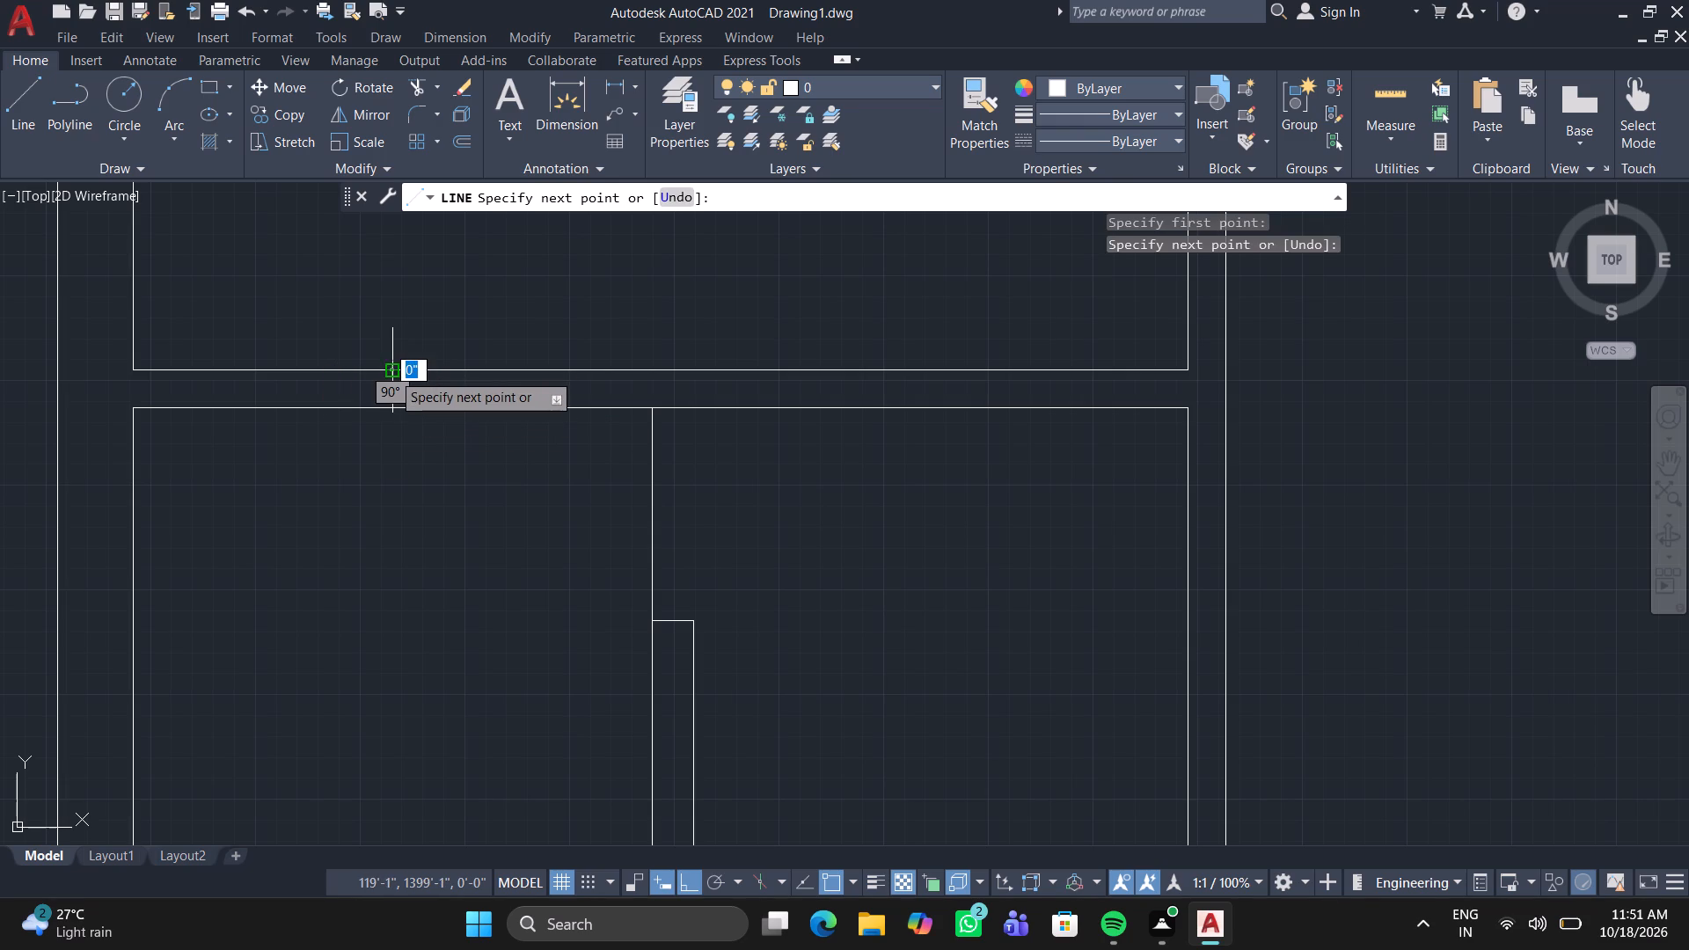
left_click(132, 371)
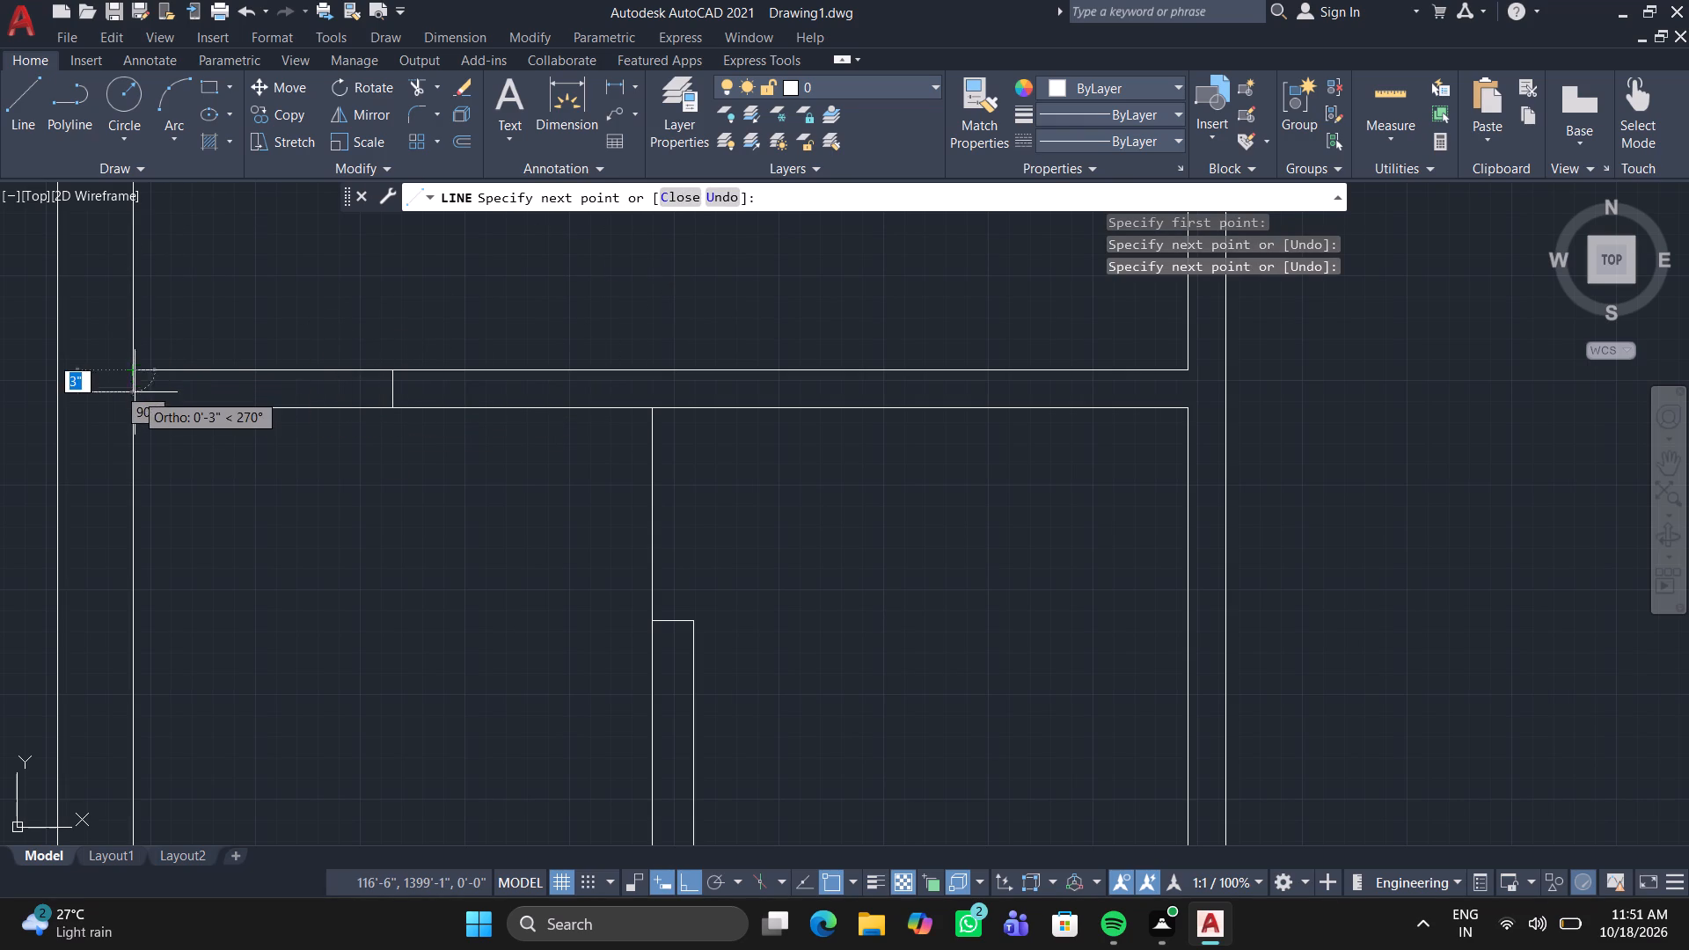
left_click(136, 406)
key("Escape")
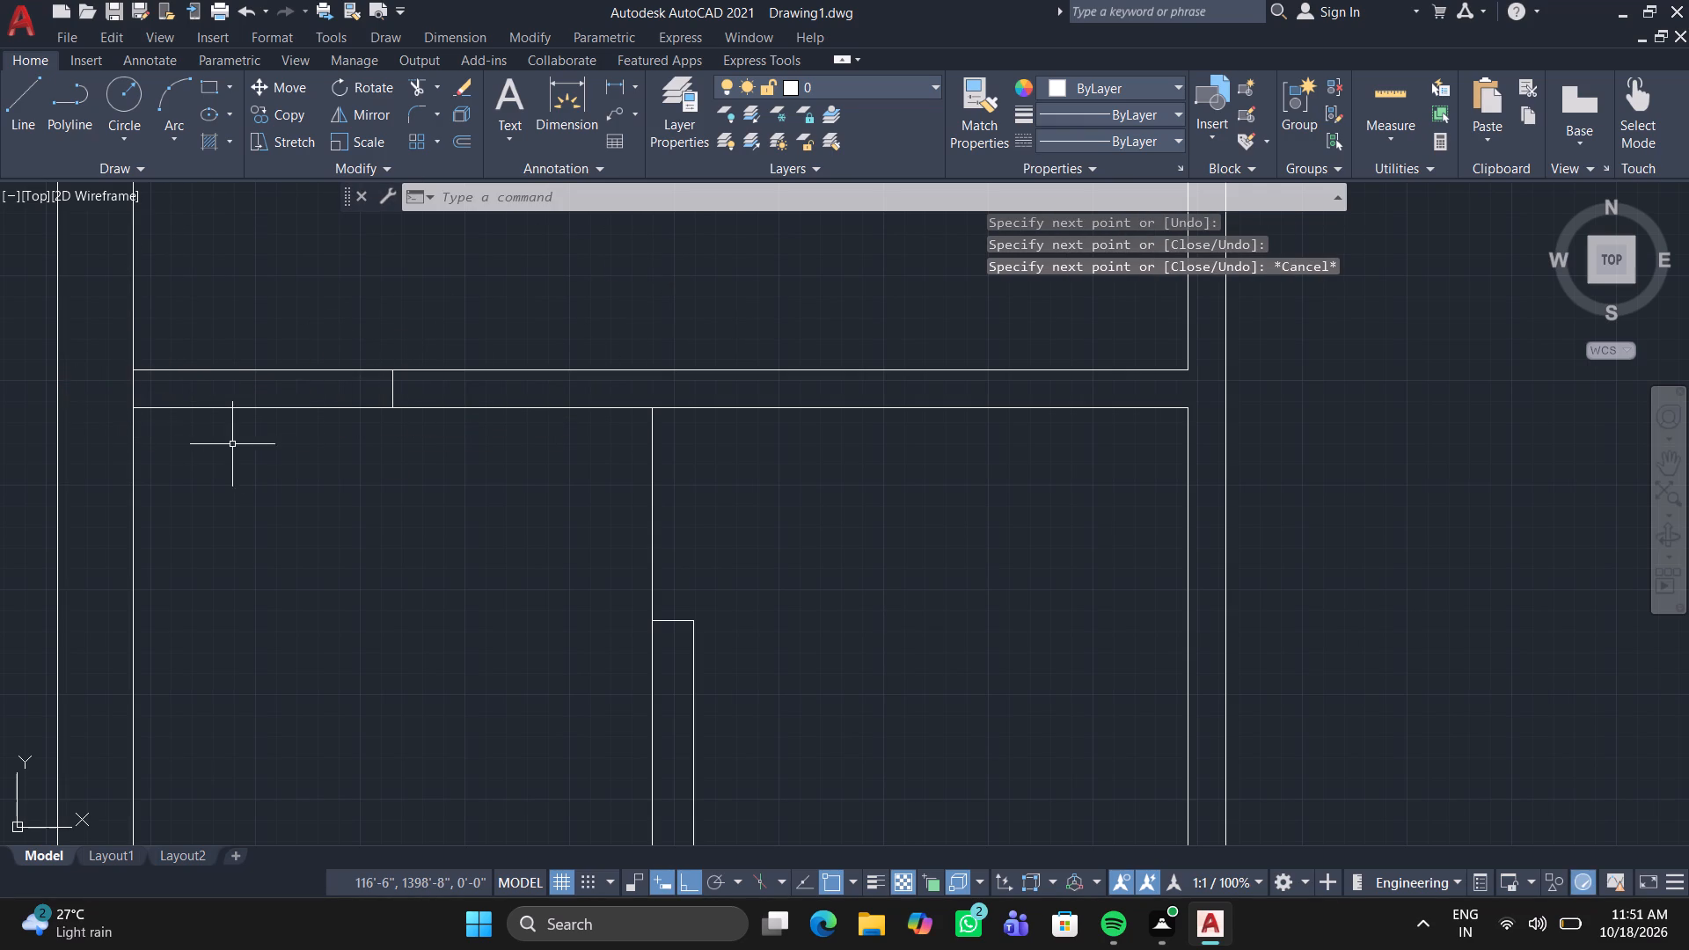
Stretch the upper end of the small room's long vertical line to the upper face of the wall above it.
left_click(650, 432)
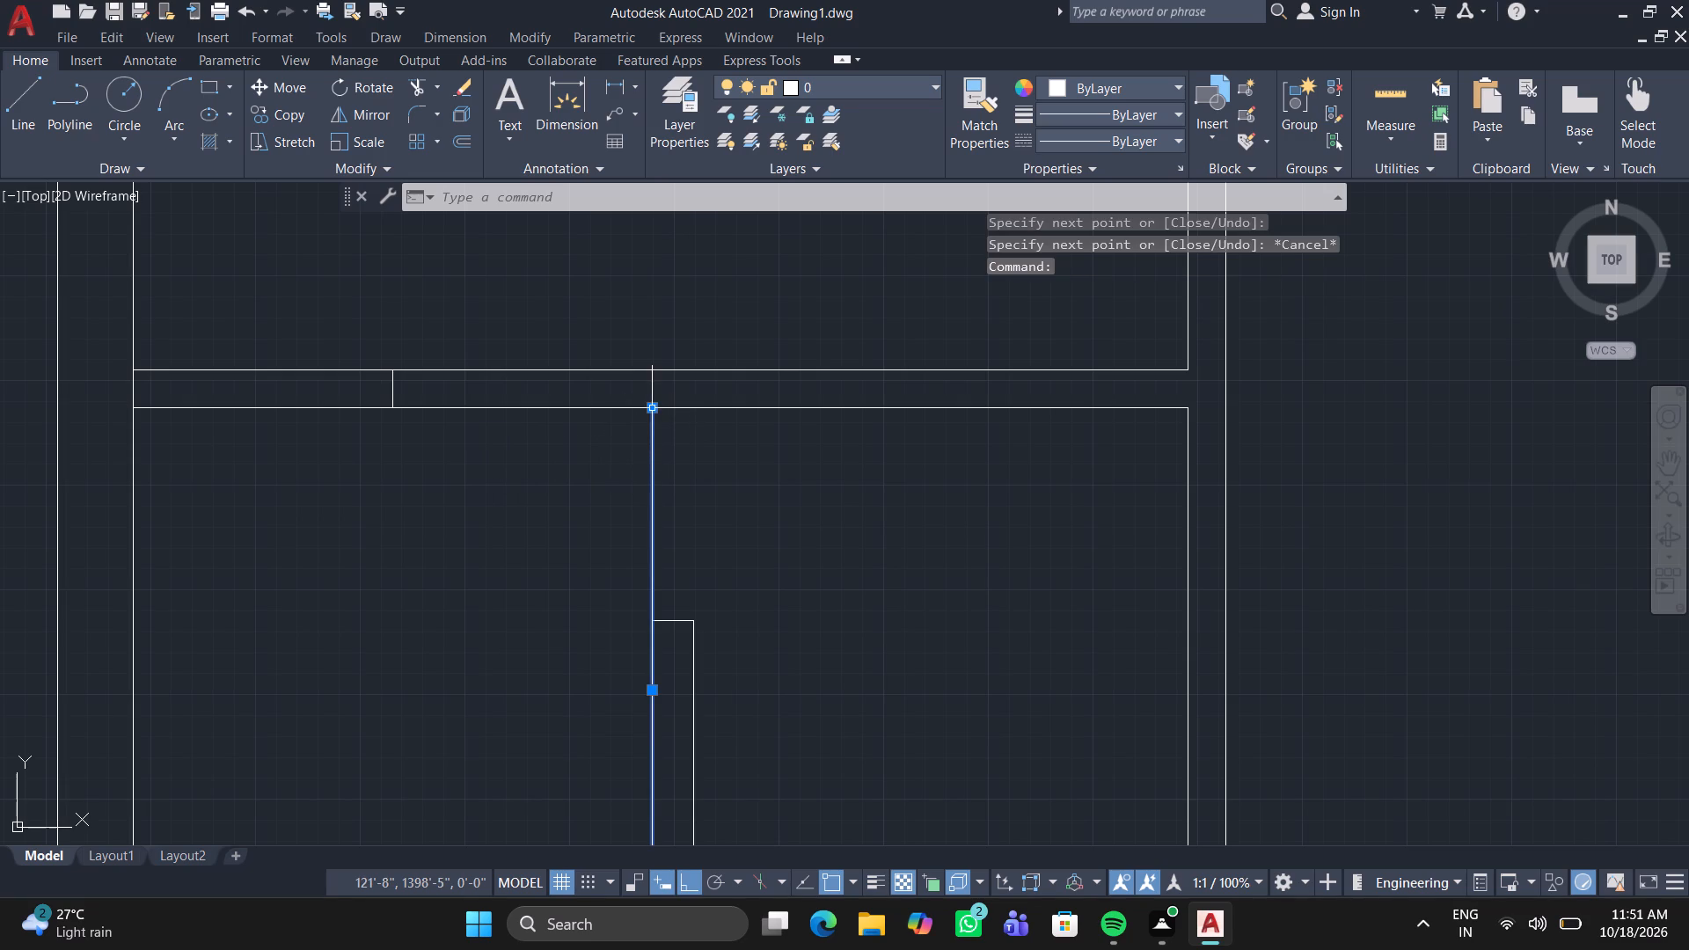
left_click(652, 409)
left_click(662, 376)
key("1")
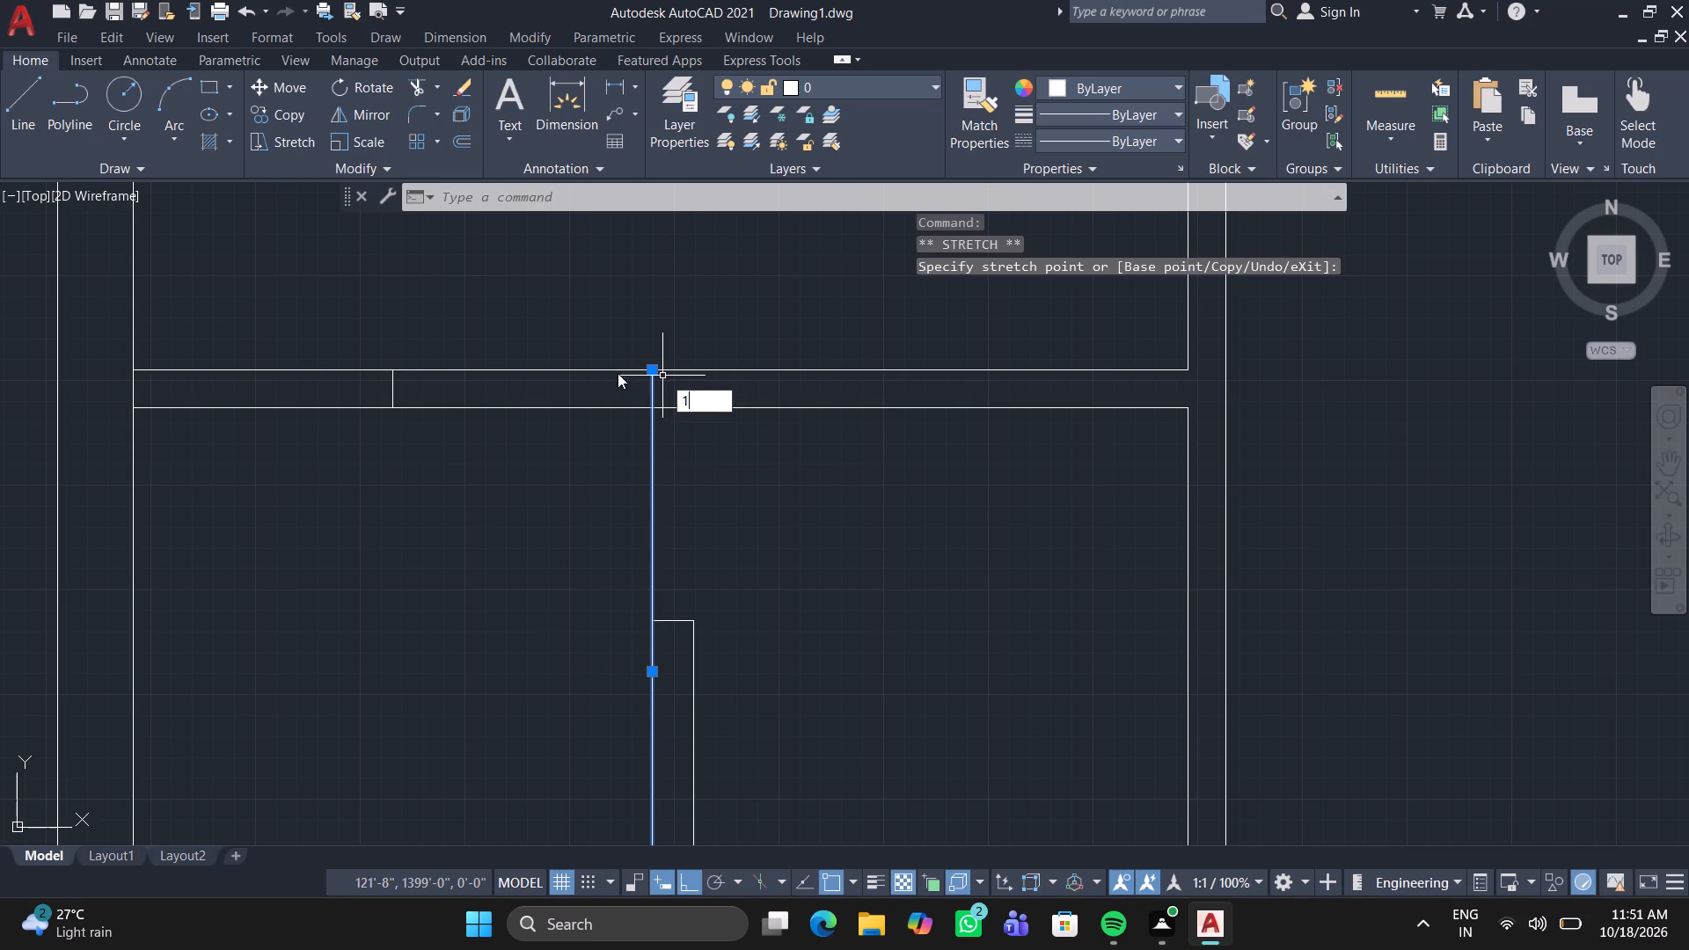
key("1")
key("Escape")
key("Escape")
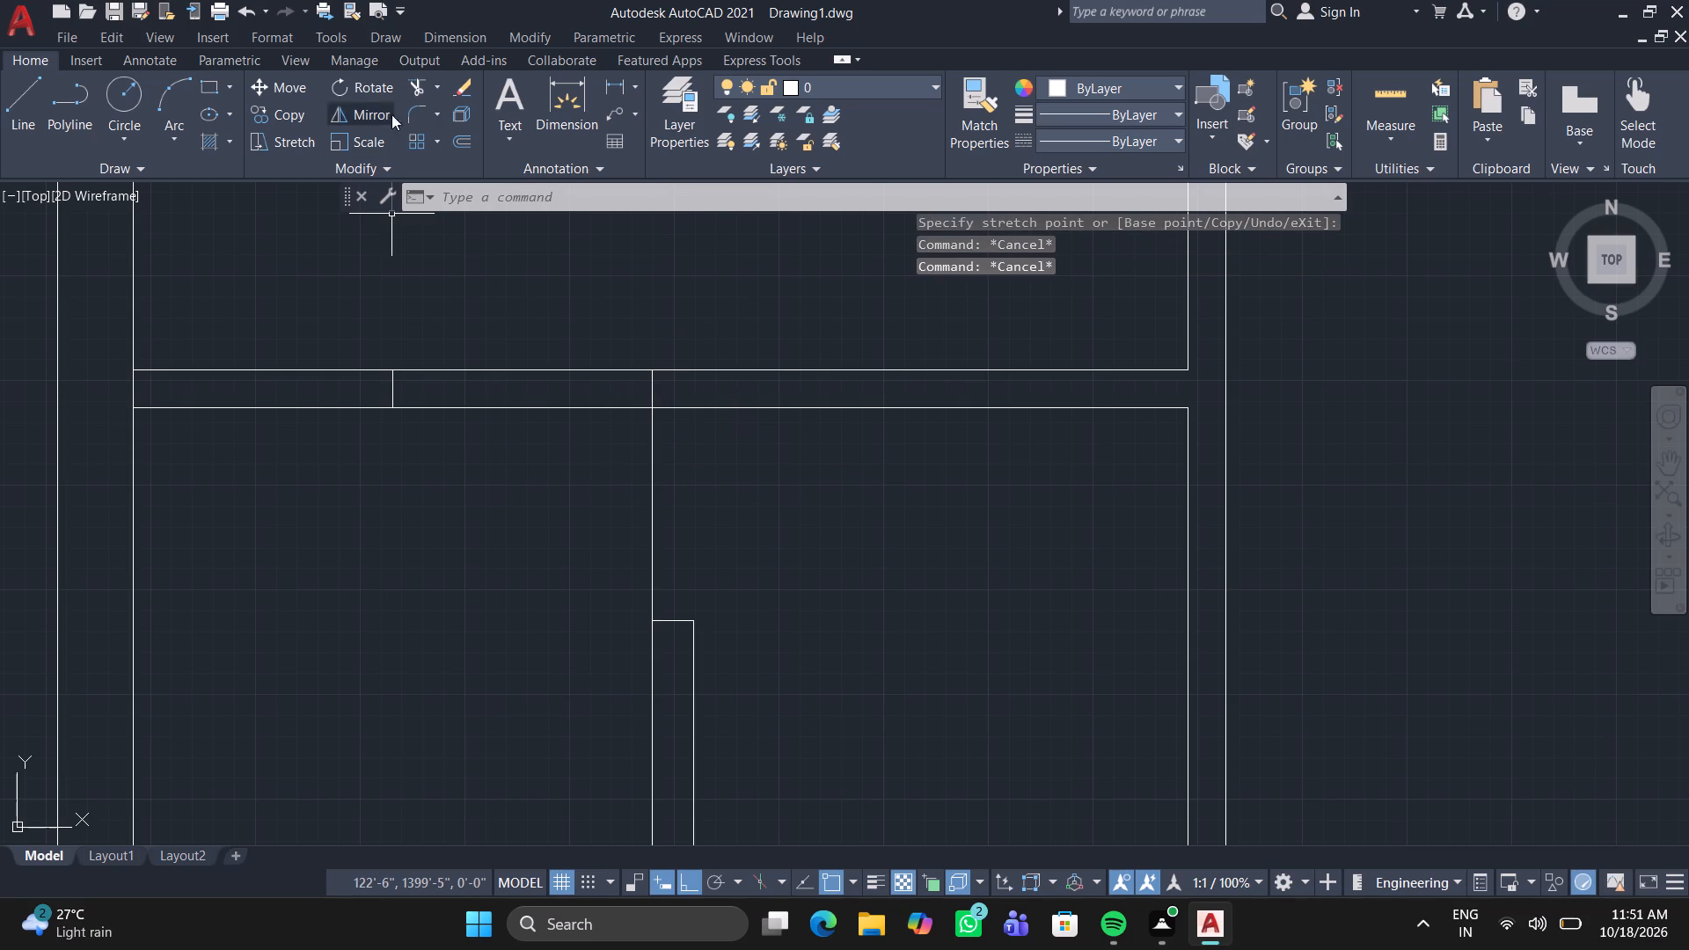
Trim the lower face of the wall above the small lower-left room between the door jamb line and the long partition line.
left_click(413, 78)
left_click(513, 401)
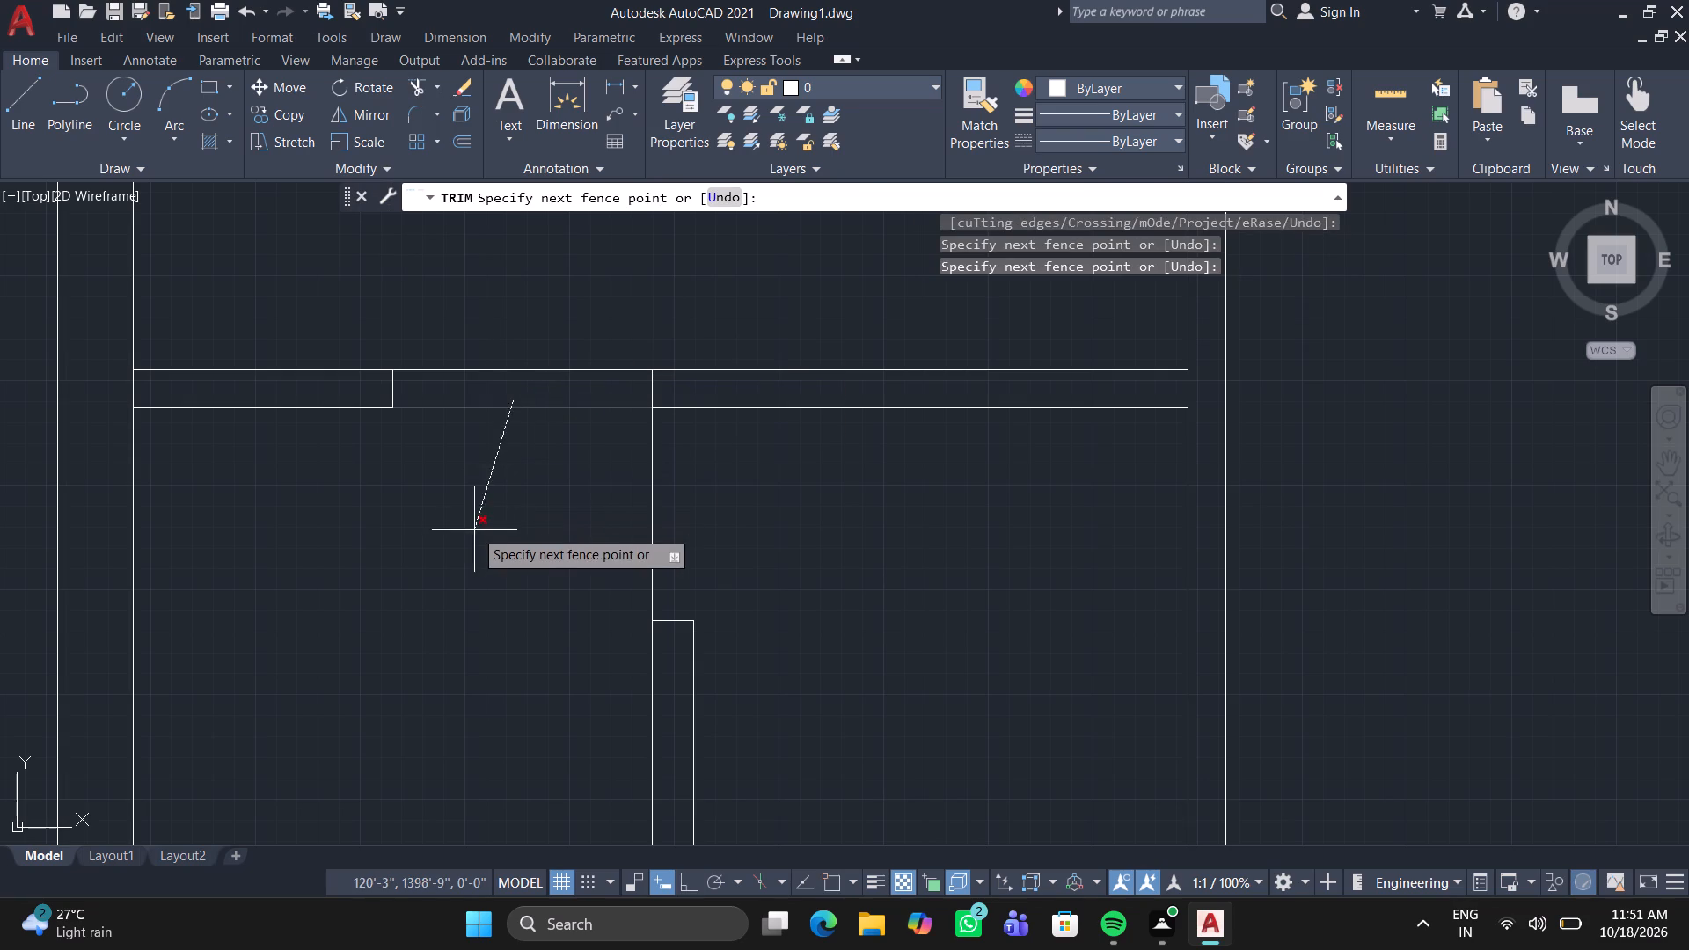
left_click(474, 530)
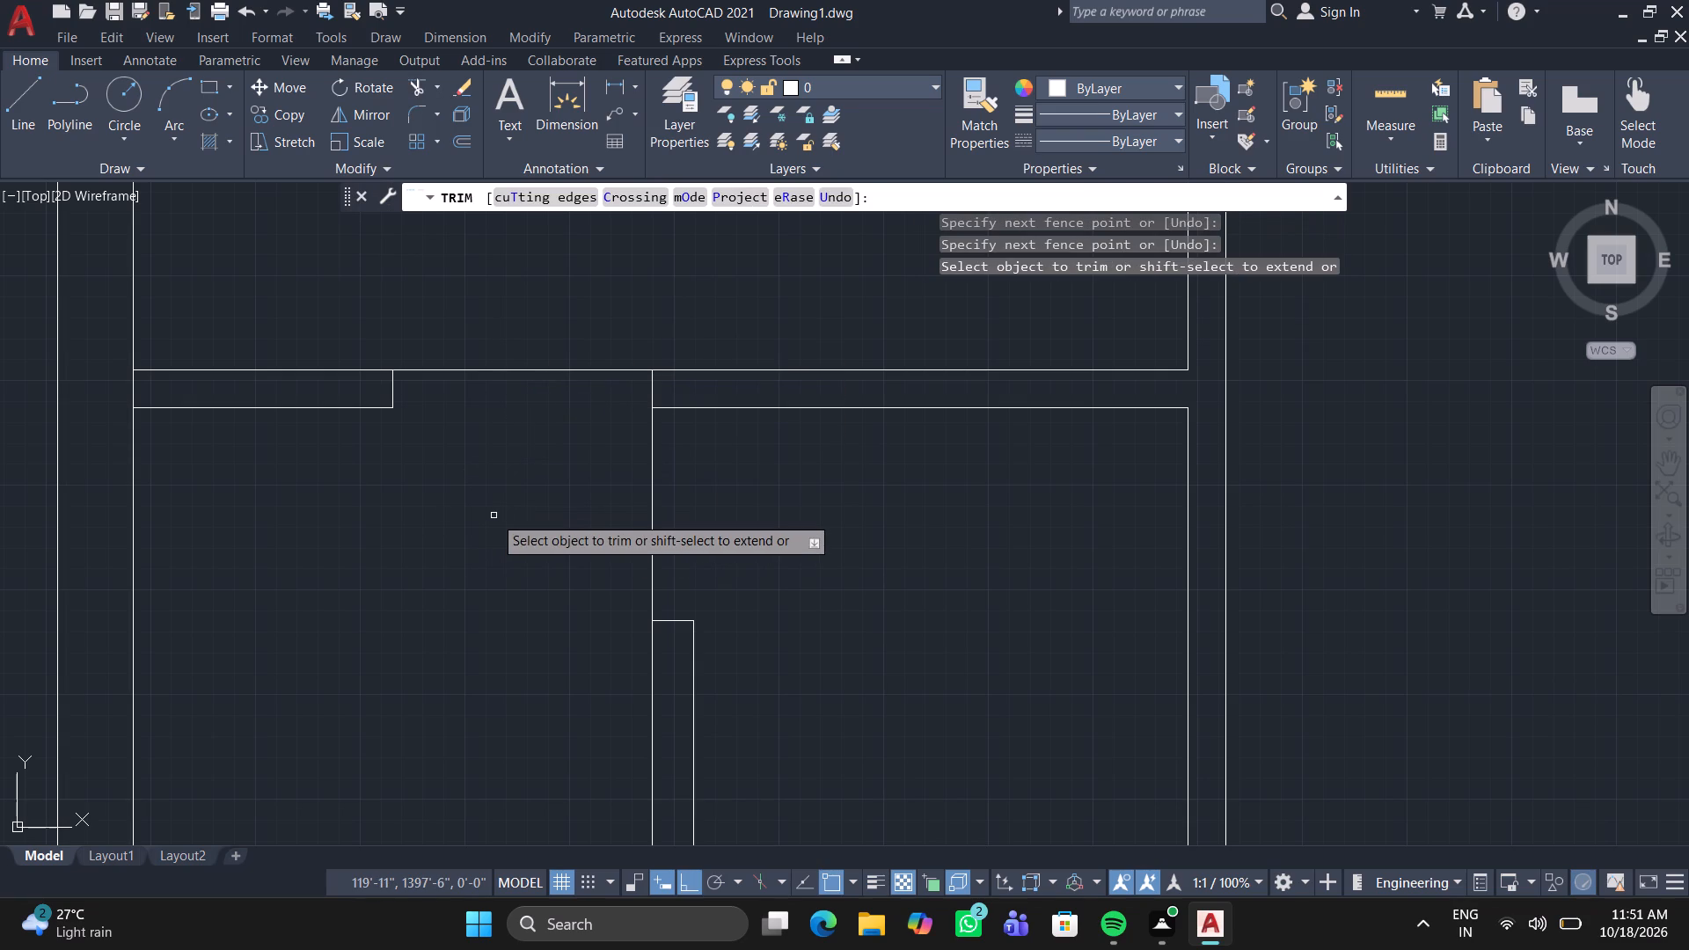
key("Escape")
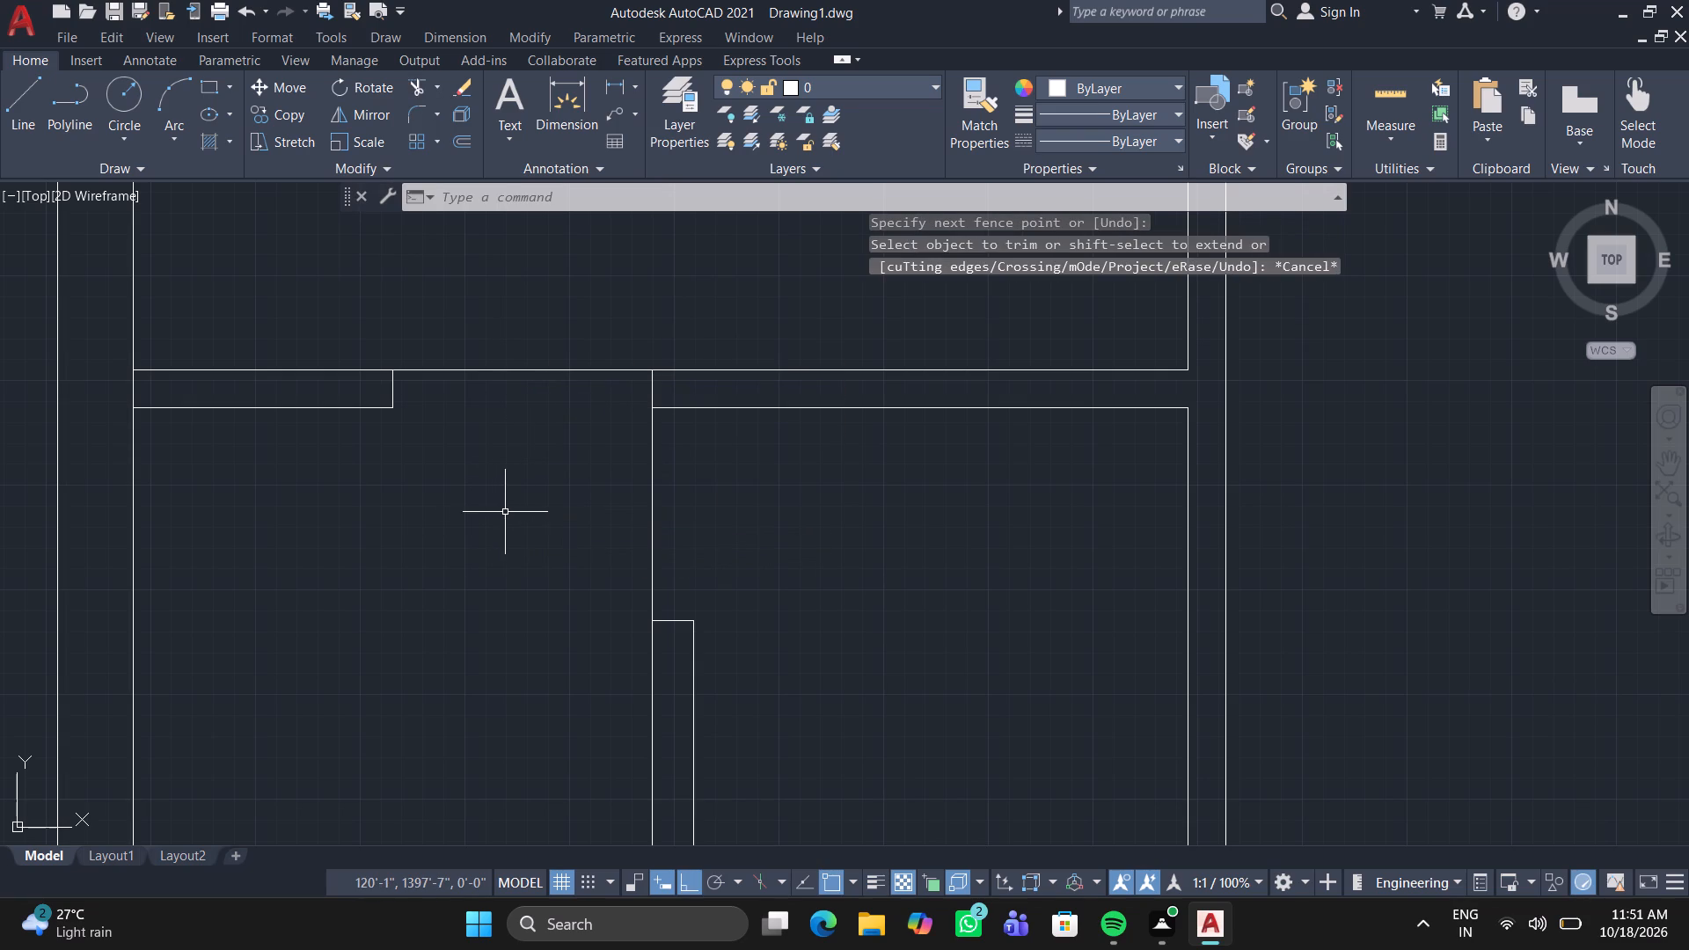
Trim the bottom wall's inner face between the partition's two lines, plus the partition's left line where it crosses that wall.
scroll(550, 526, "down", 4)
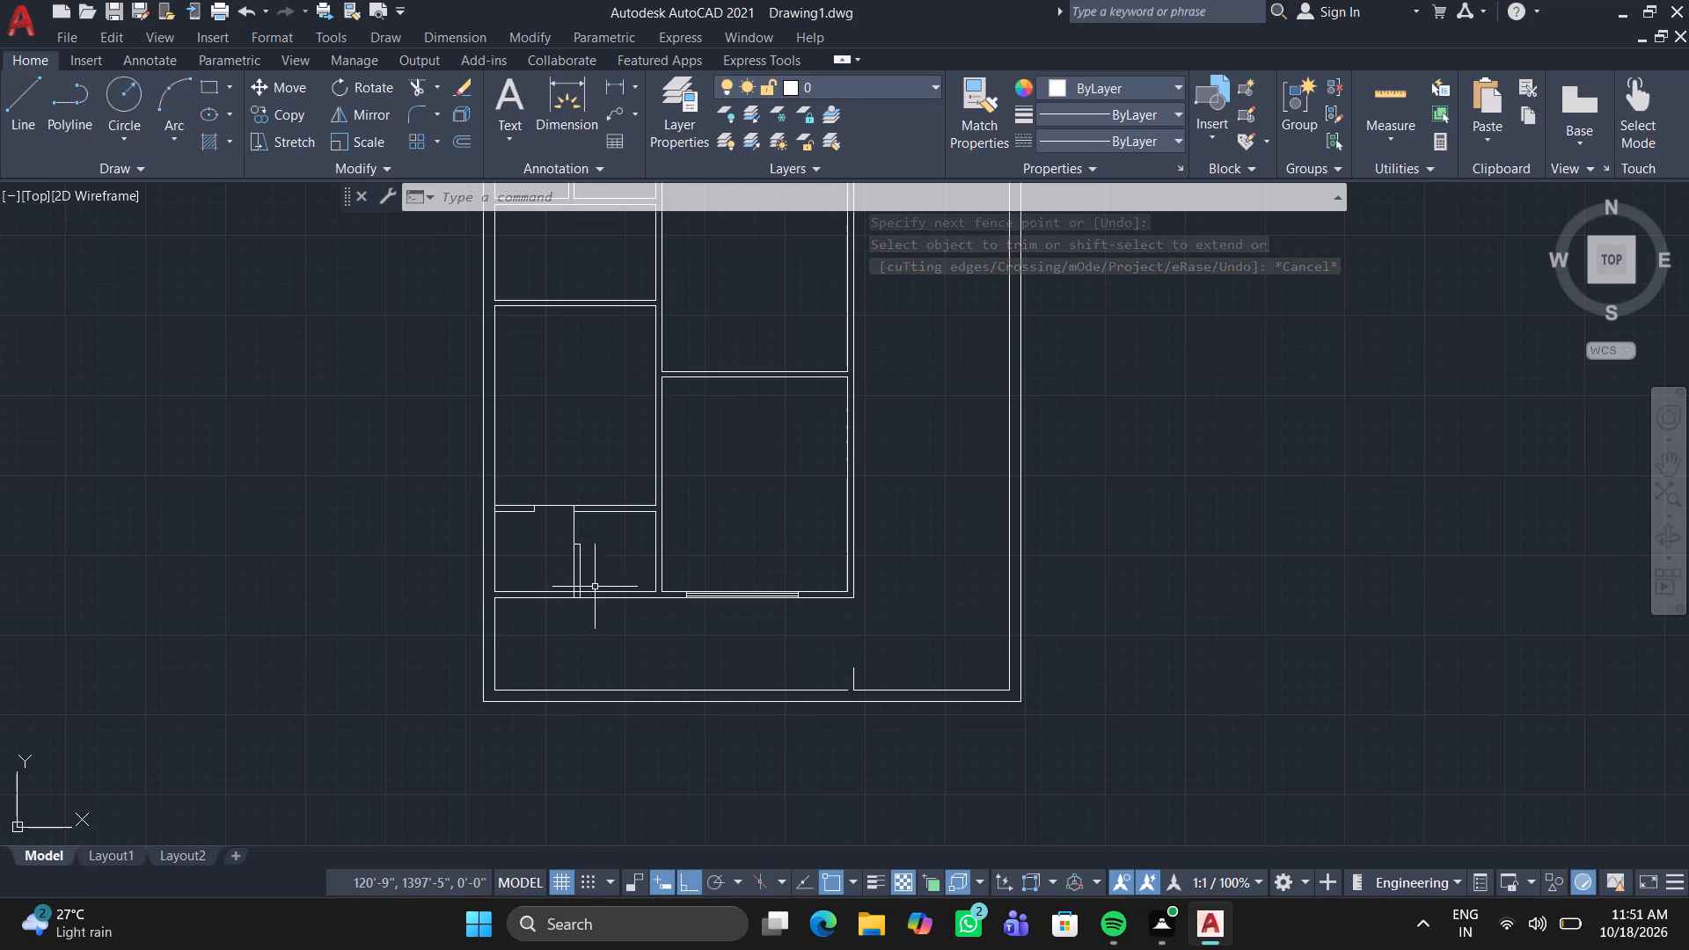
scroll(559, 606, "up", 4)
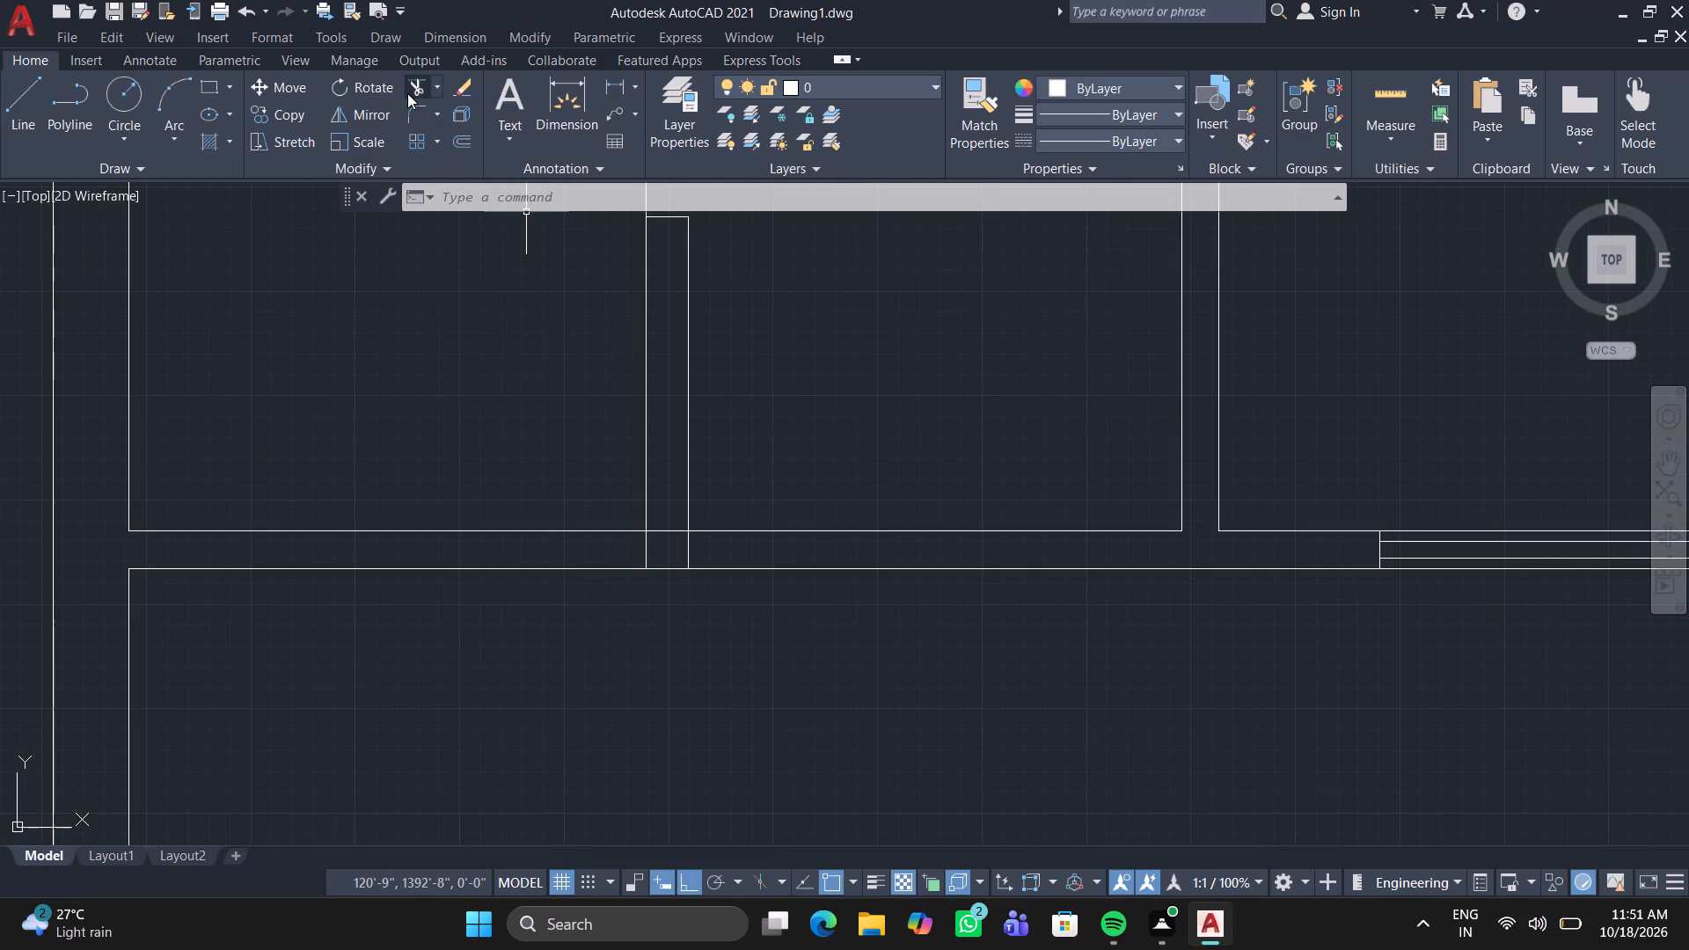
left_click(416, 84)
scroll(646, 549, "up", 1)
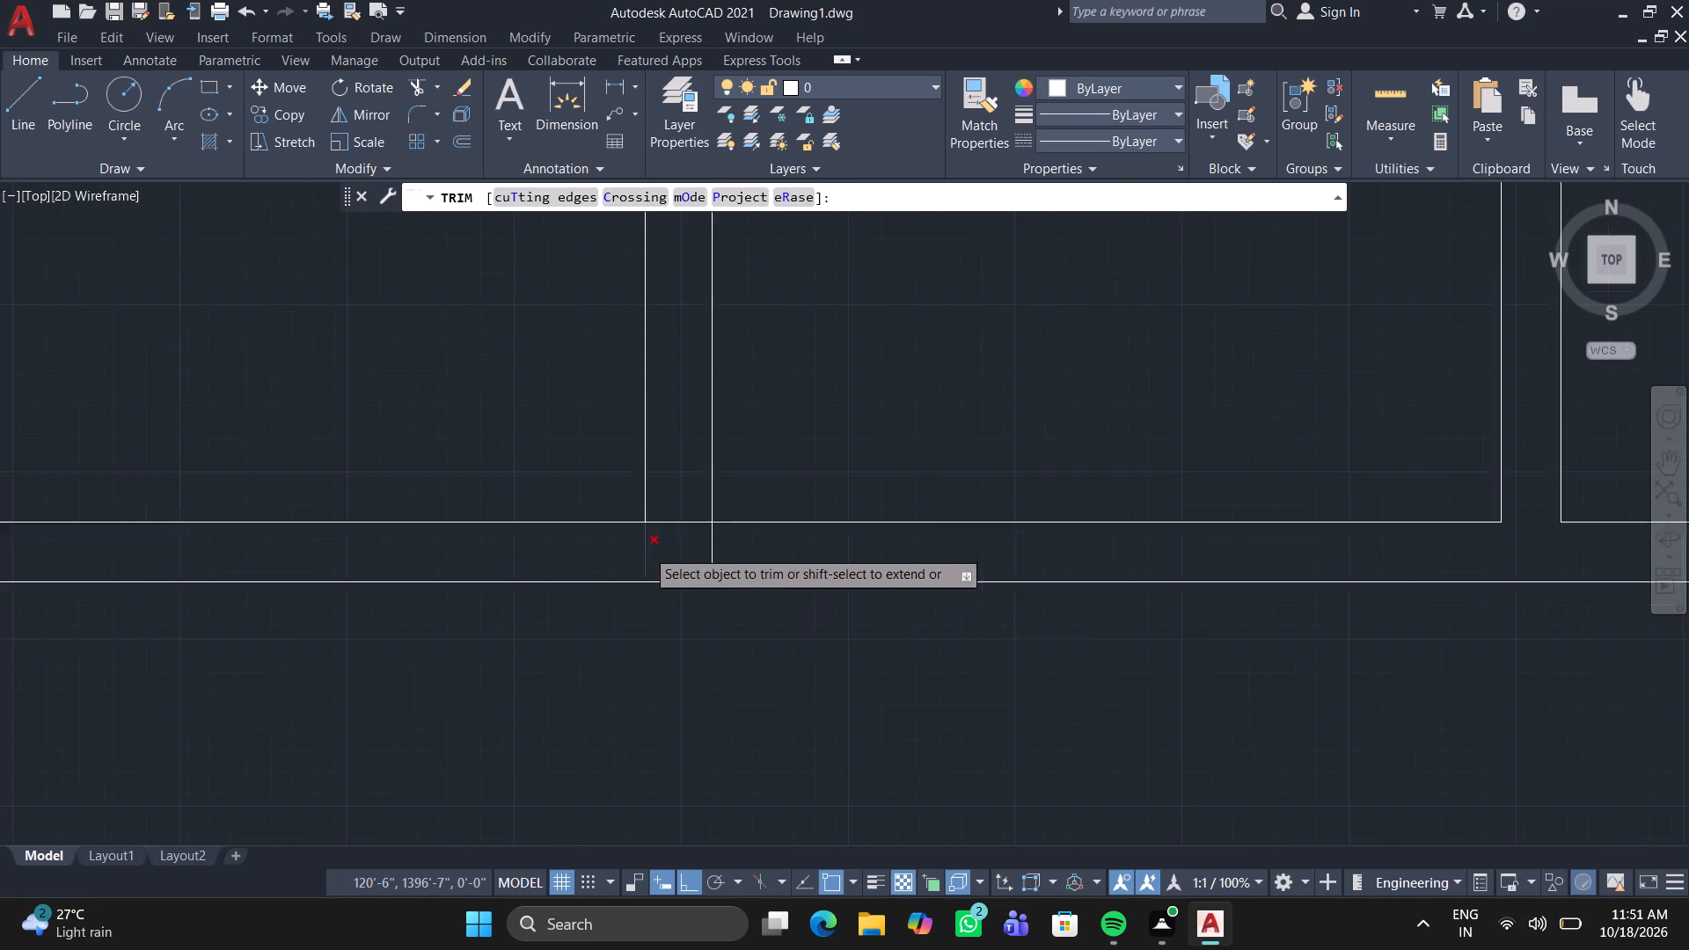
scroll(646, 549, "up", 2)
left_click_drag(713, 467, 651, 553)
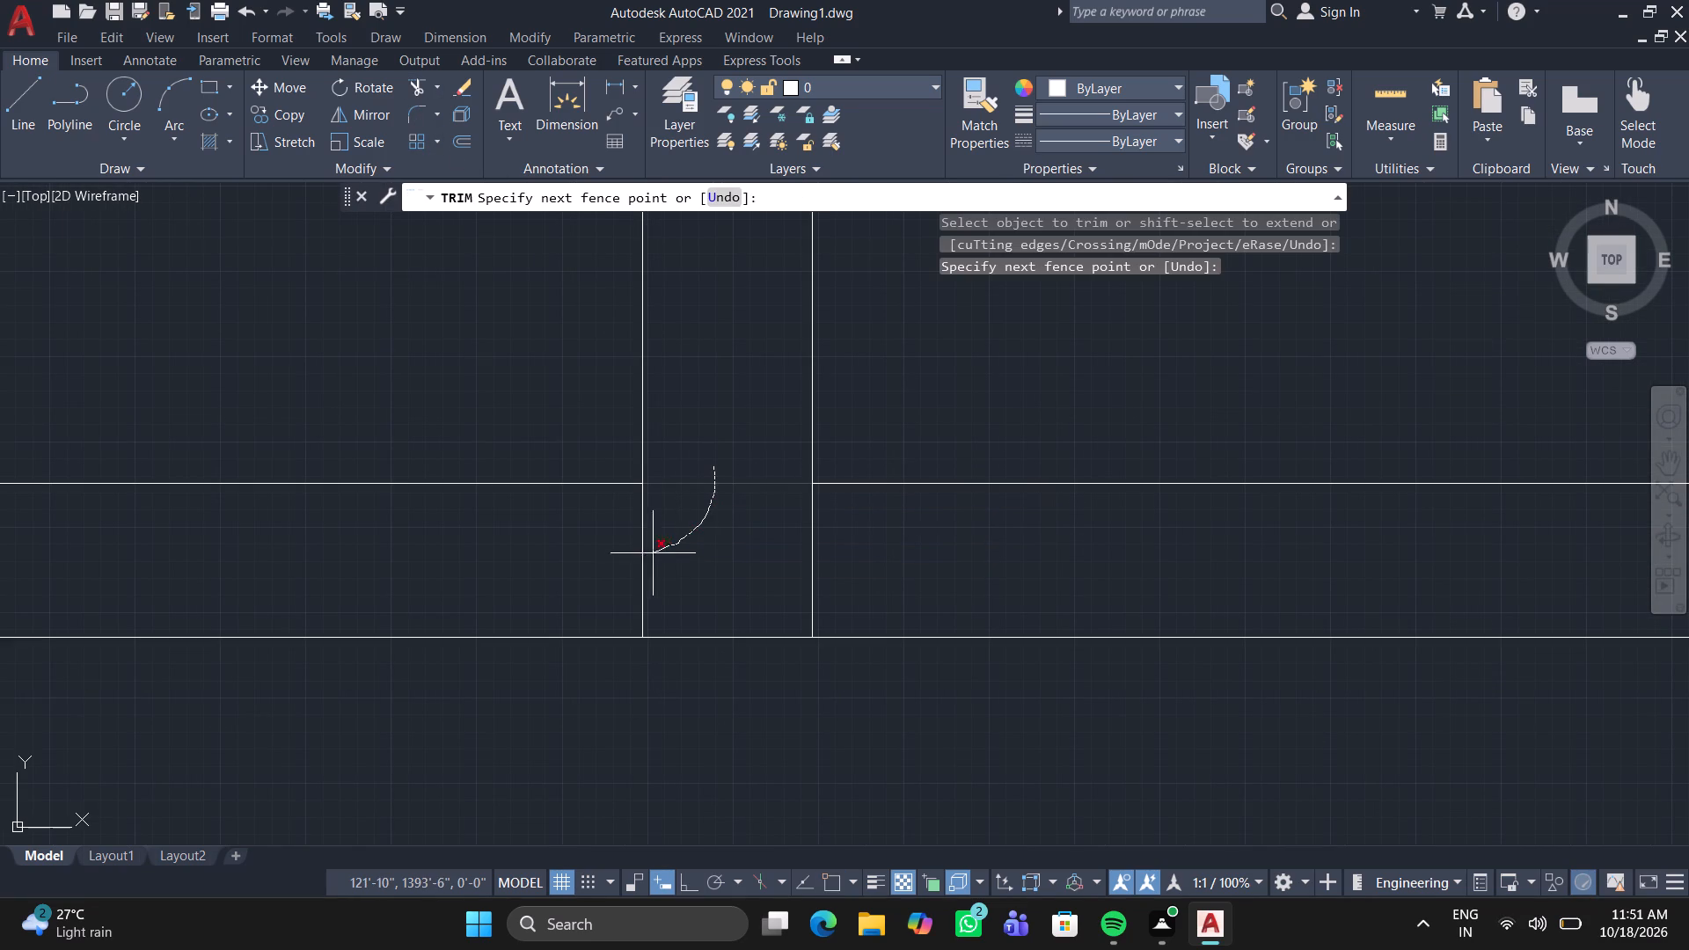
left_click_drag(651, 553, 499, 578)
key("space")
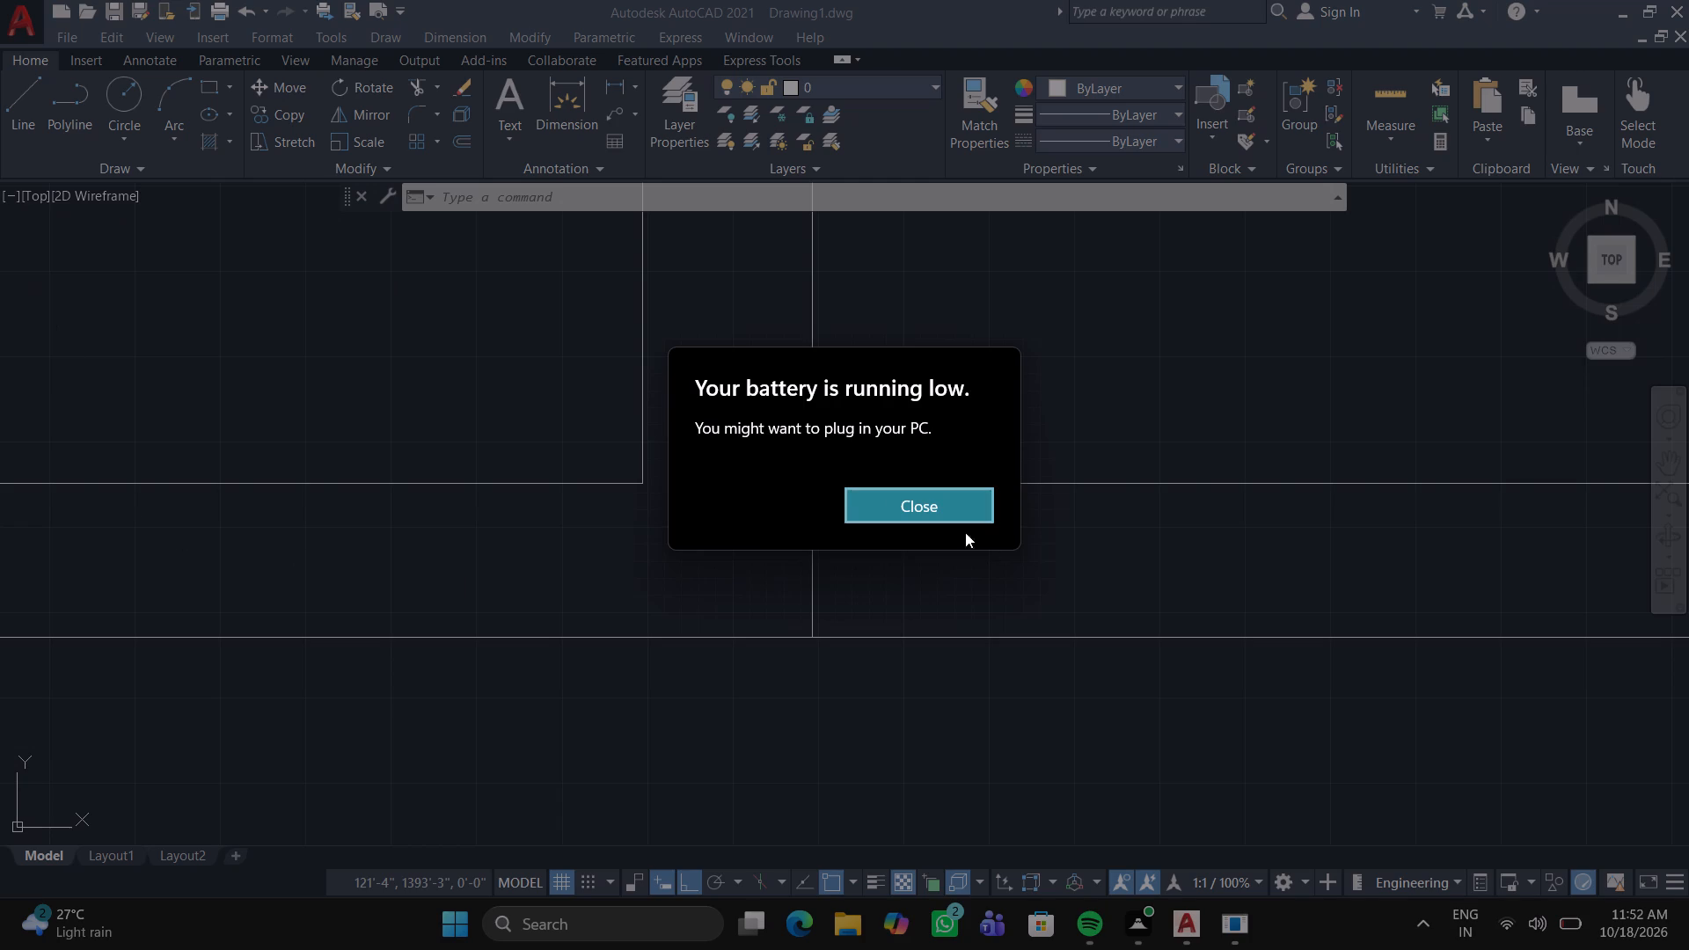
left_click(909, 497)
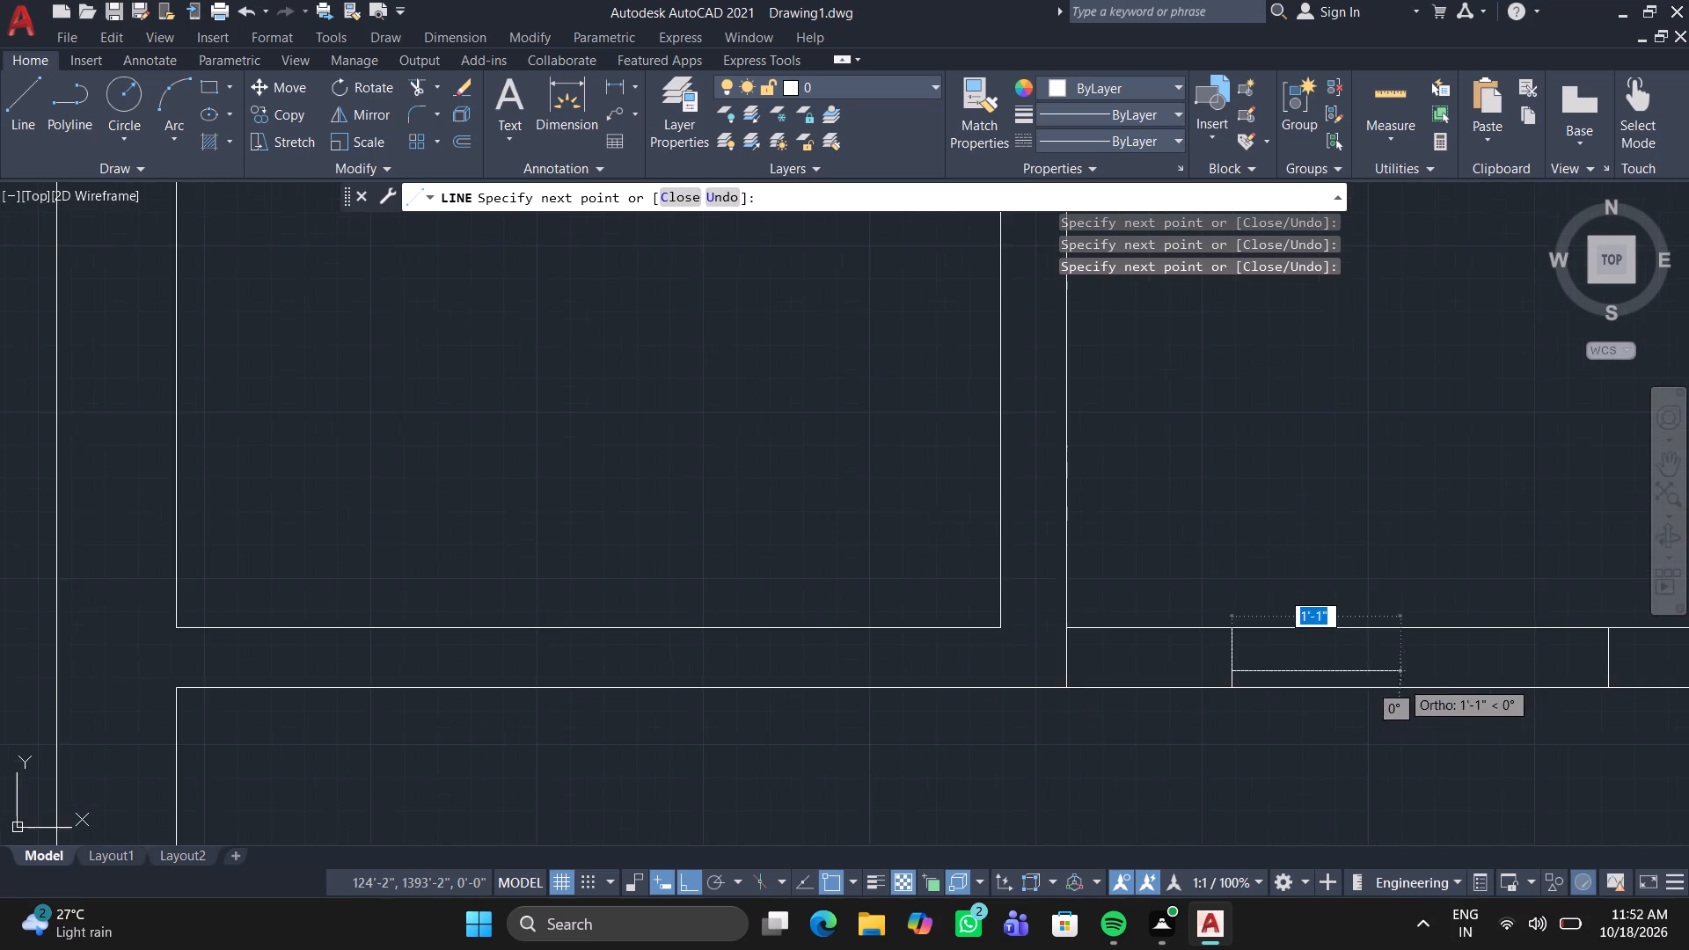
Draw two inner parallel lines about 2'-5" long and 2" apart between the end lines of the small lower room's bottom-wall window.
middle_click_drag(1398, 680, 996, 692)
middle_click(995, 691)
scroll(1207, 687, "up", 3)
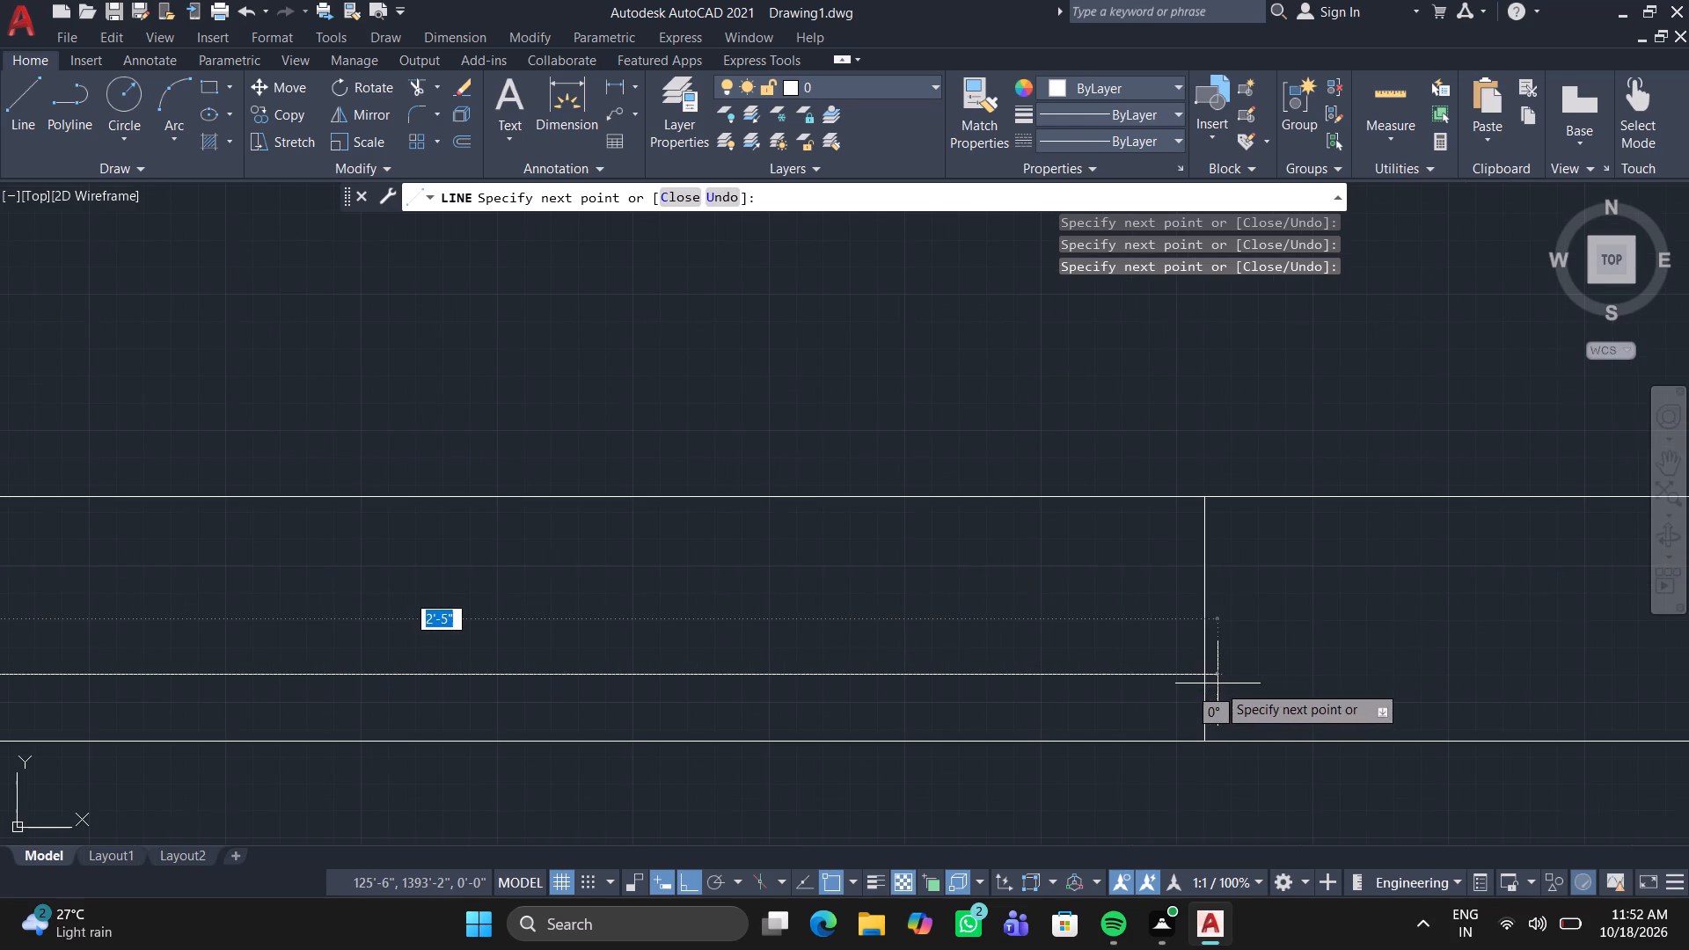
left_click(1210, 674)
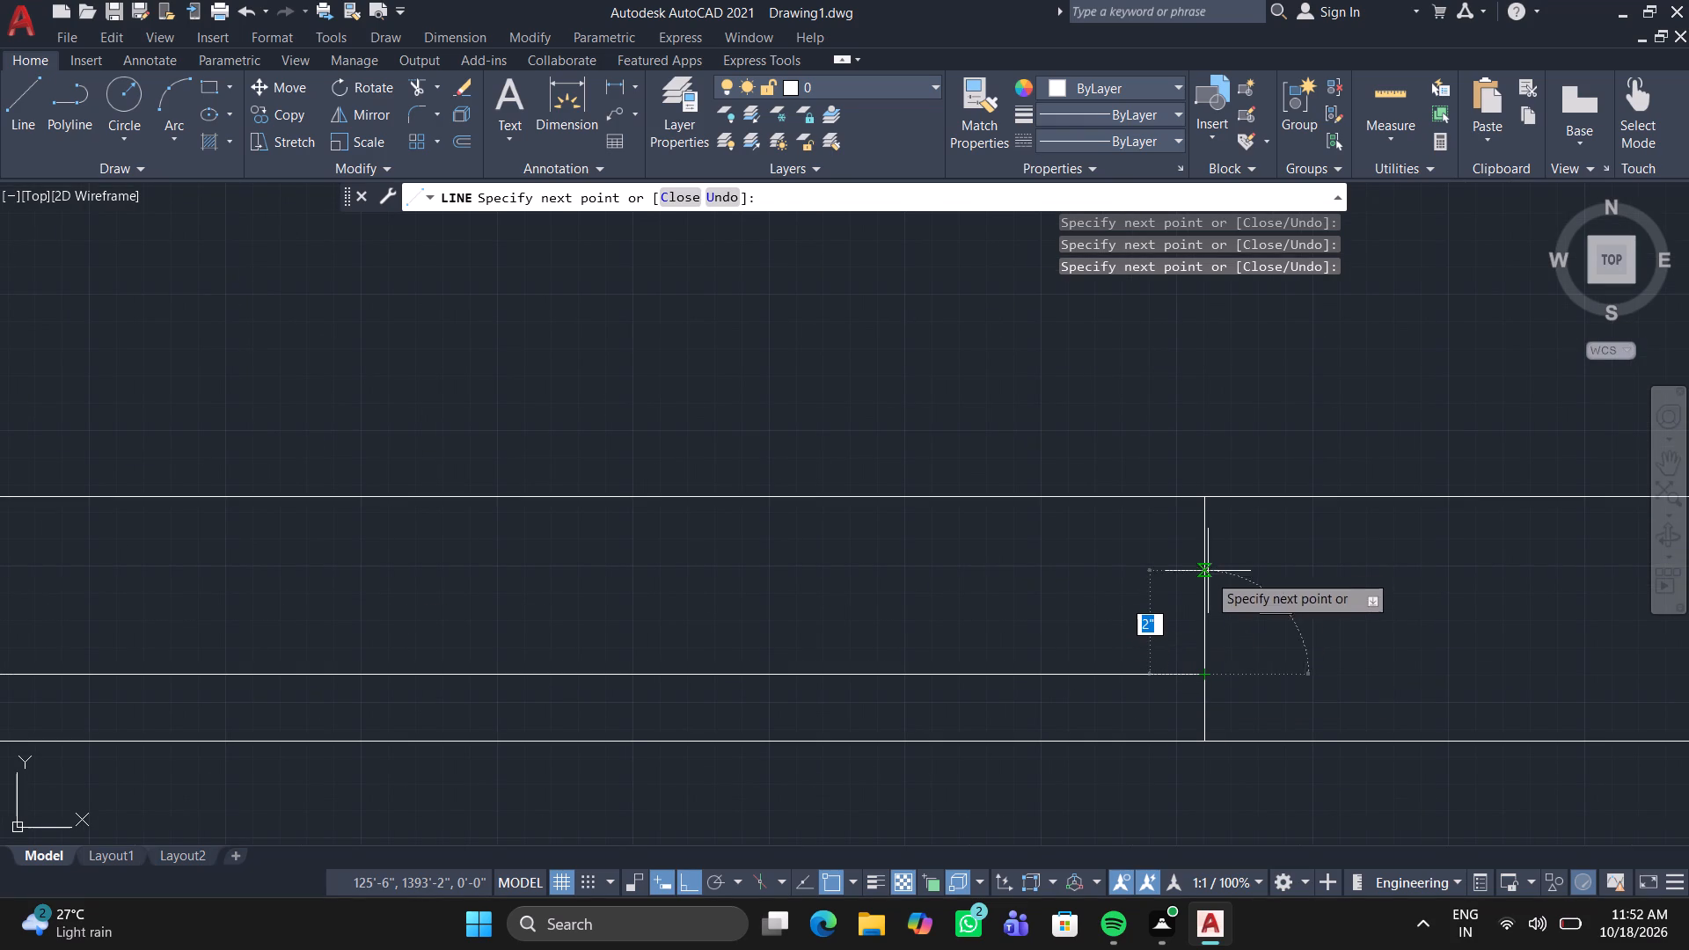
left_click(1206, 565)
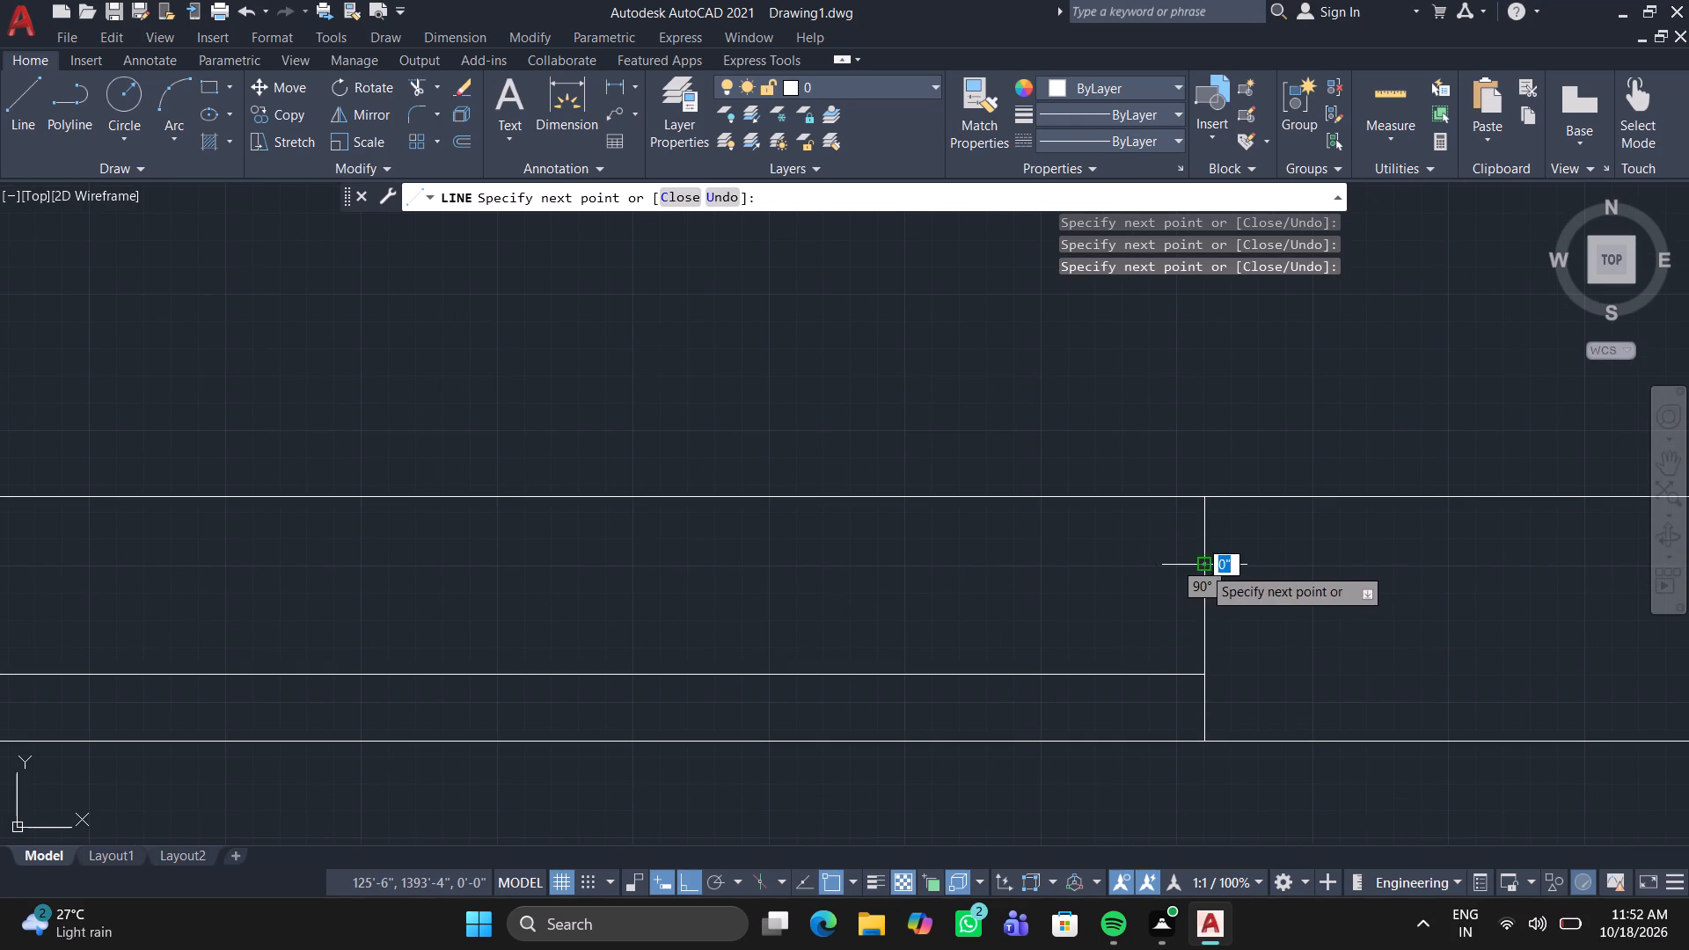
scroll(527, 549, "down", 1)
middle_click_drag(526, 549, 1250, 654)
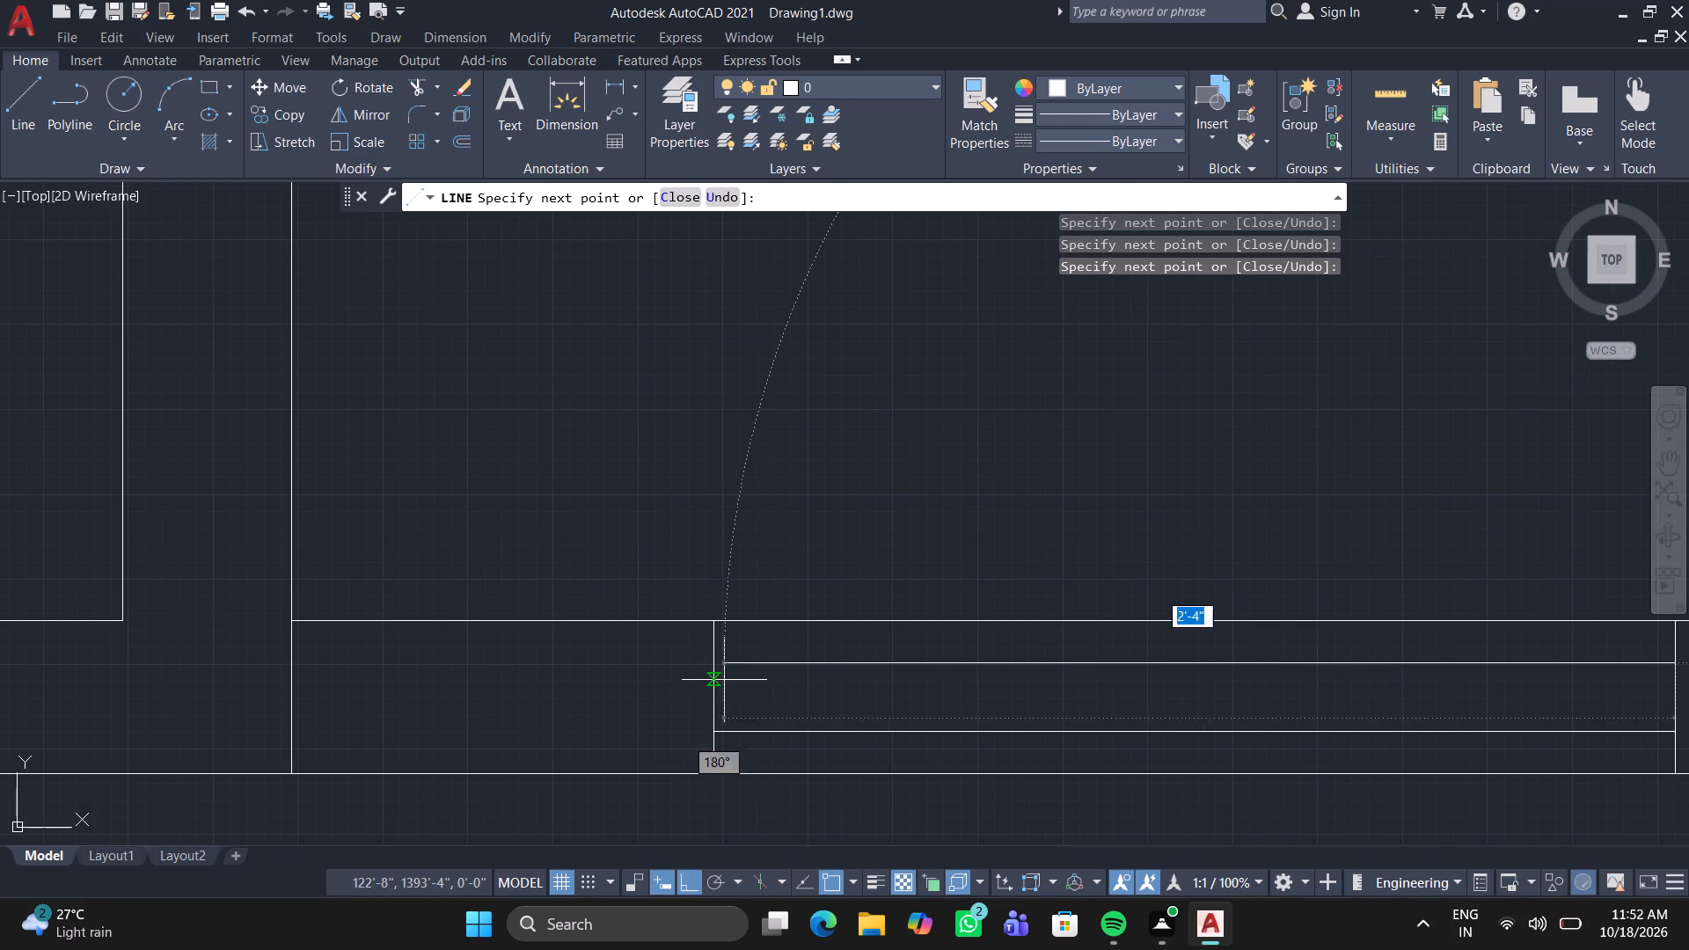
left_click(718, 663)
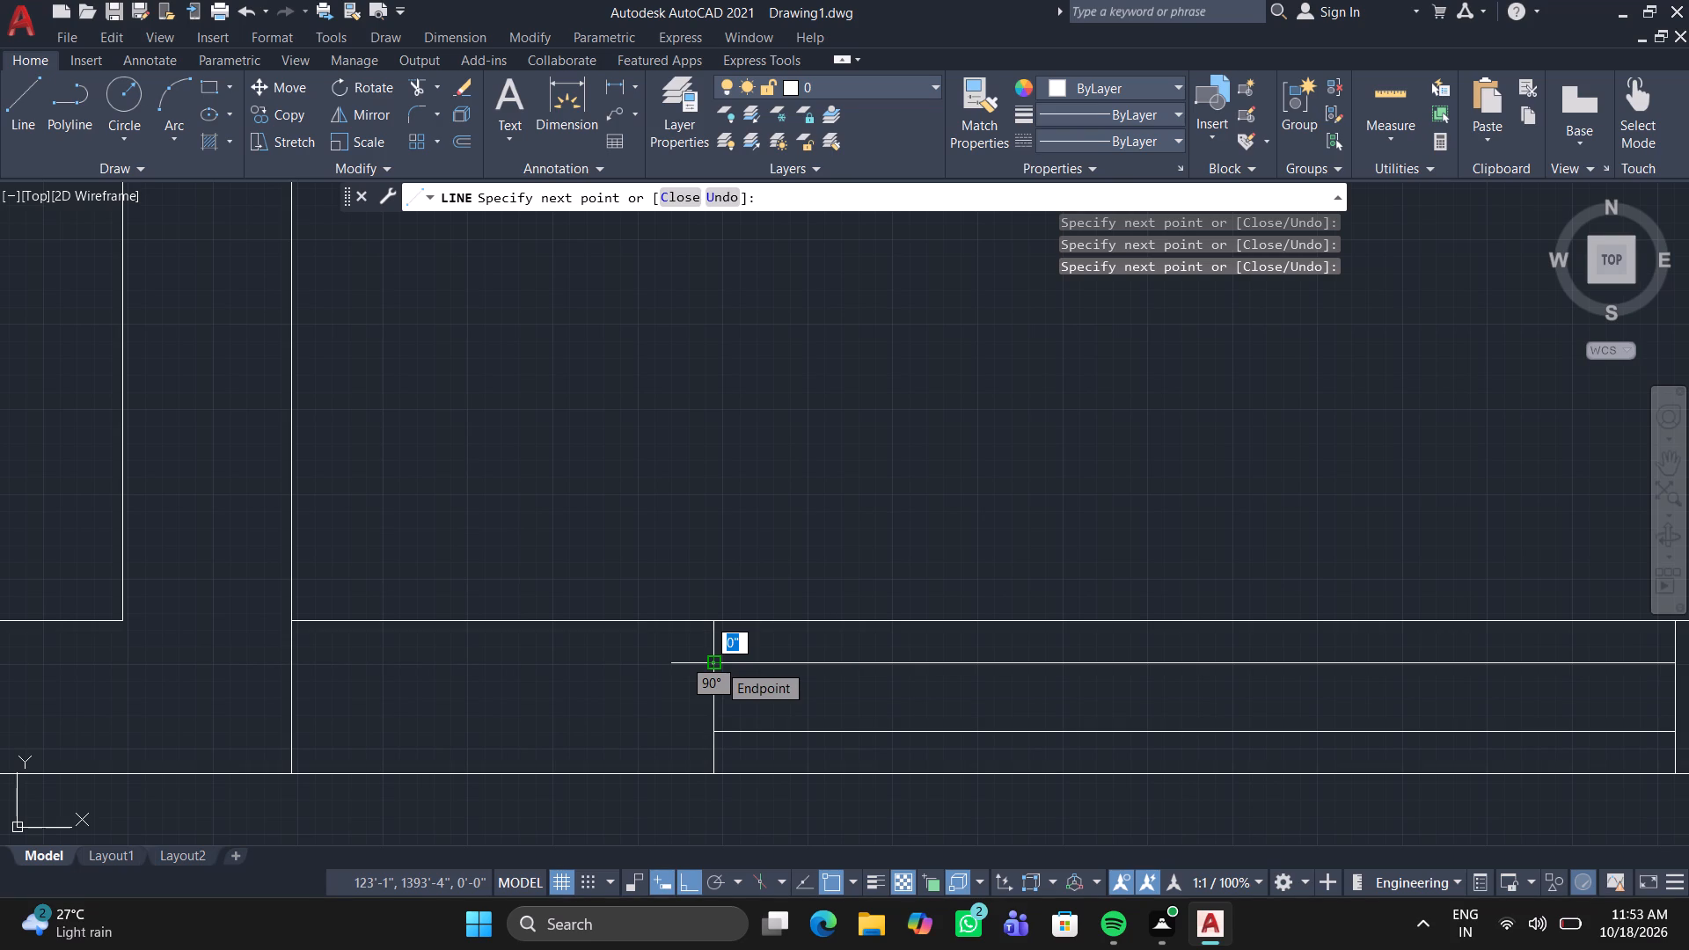
left_click(717, 663)
key("Escape")
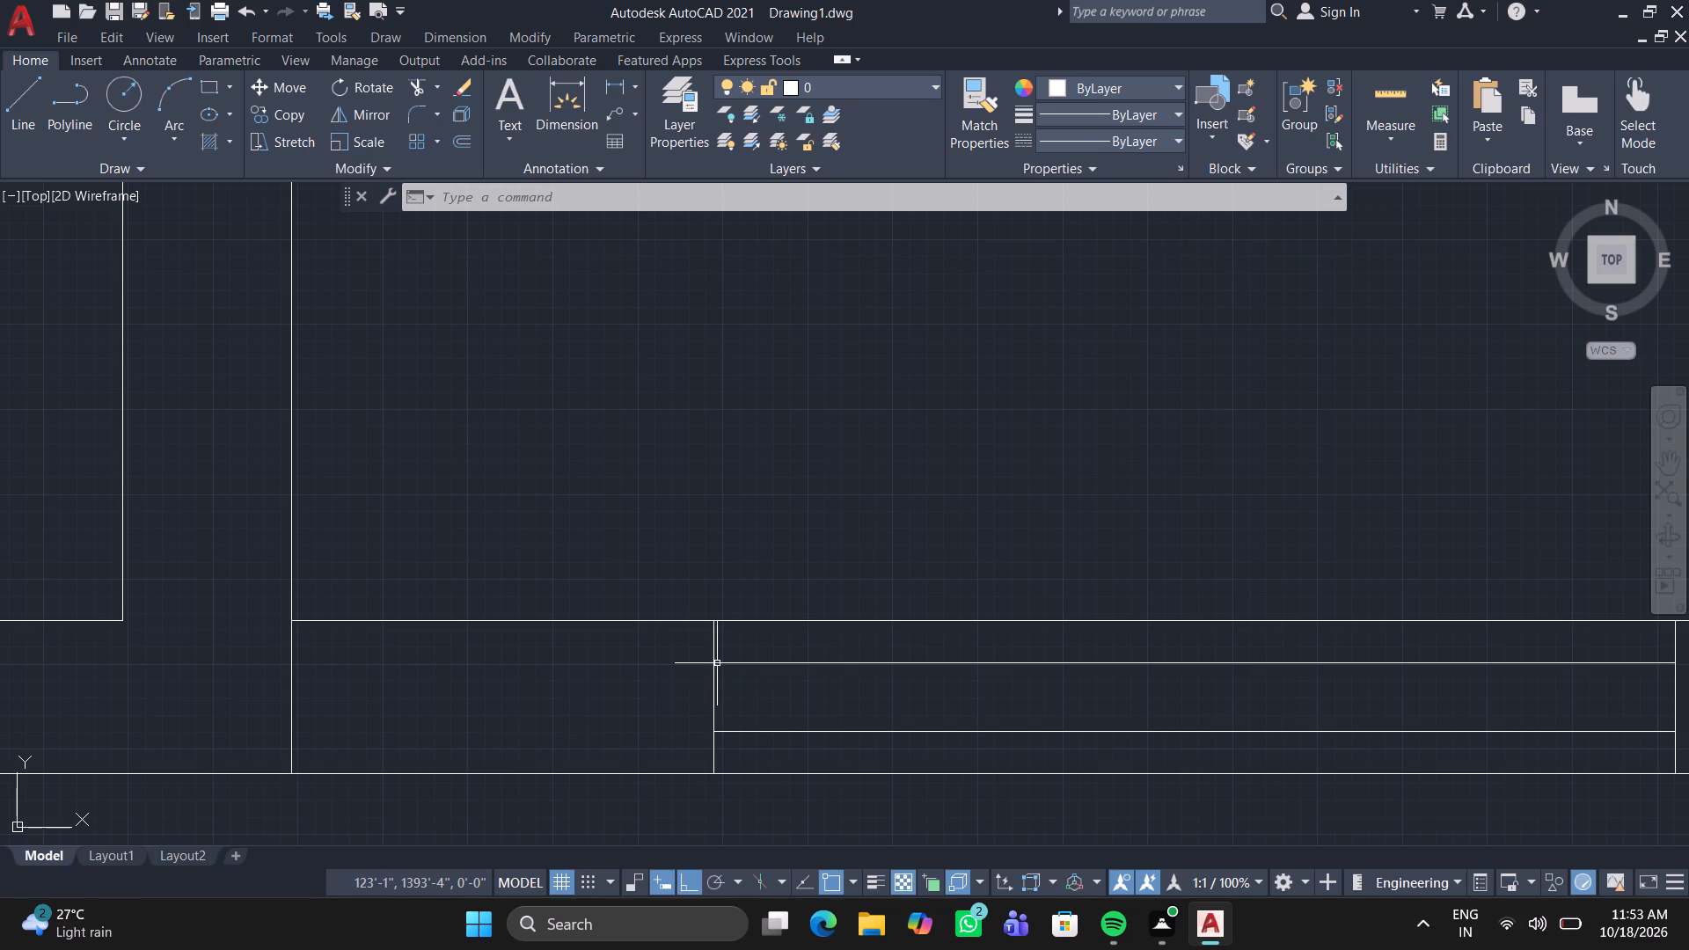
Set the colour of the leftmost window in the upper horizontal wall to Cyan.
scroll(769, 725, "down", 5)
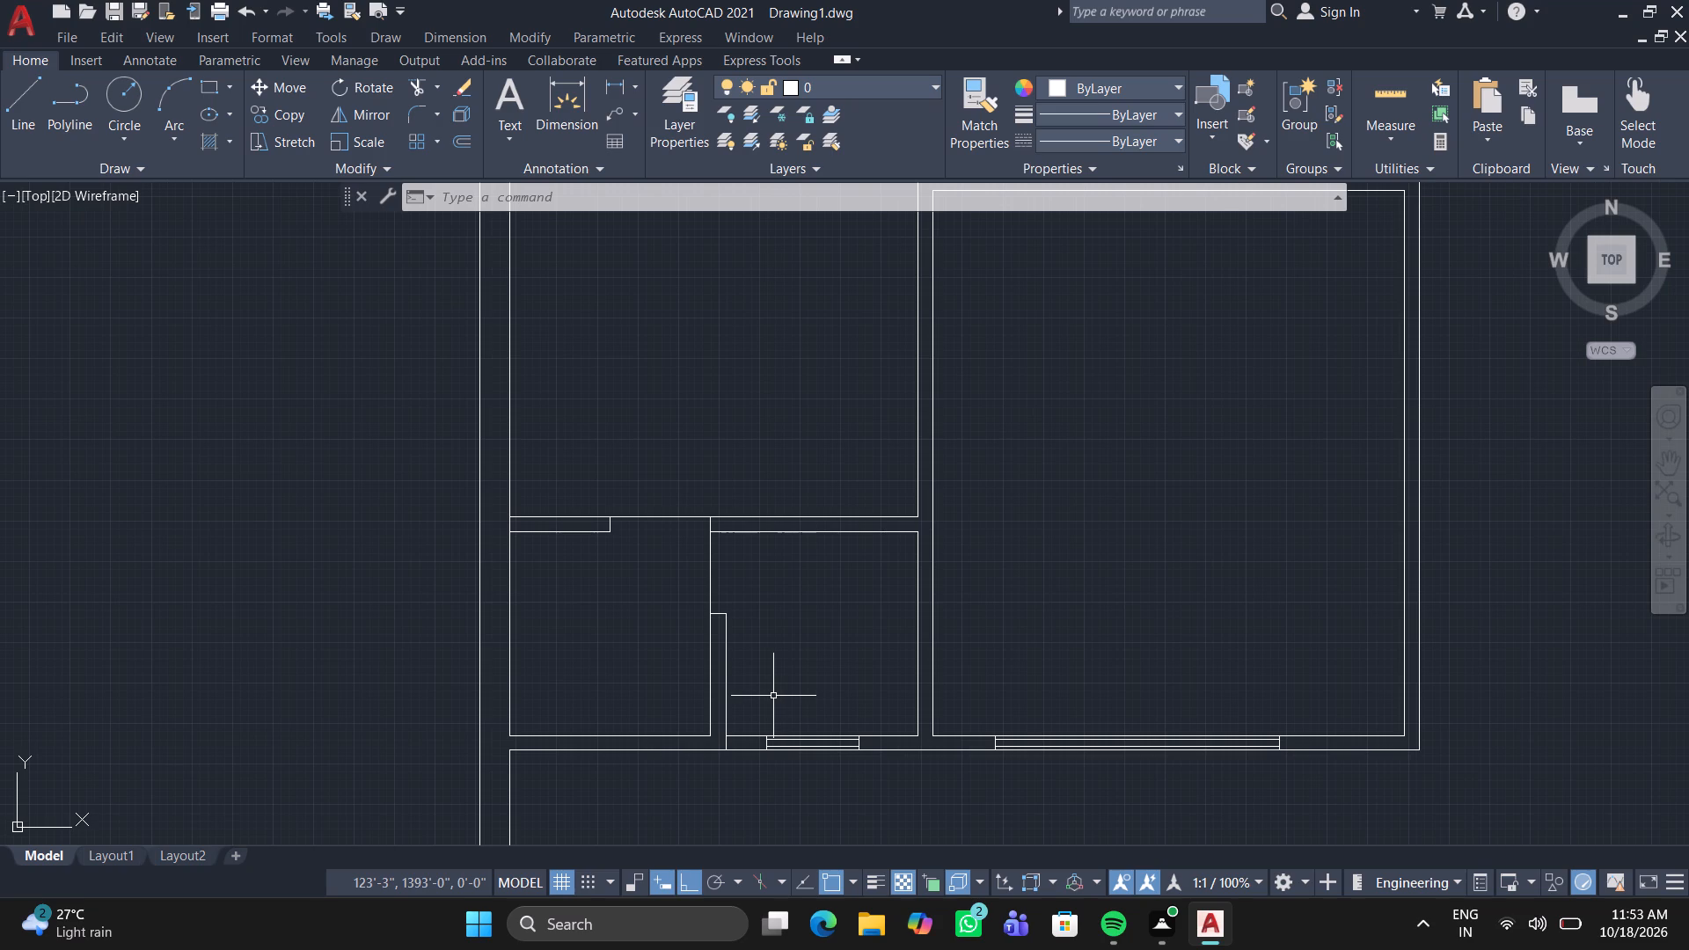
scroll(789, 629, "down", 1)
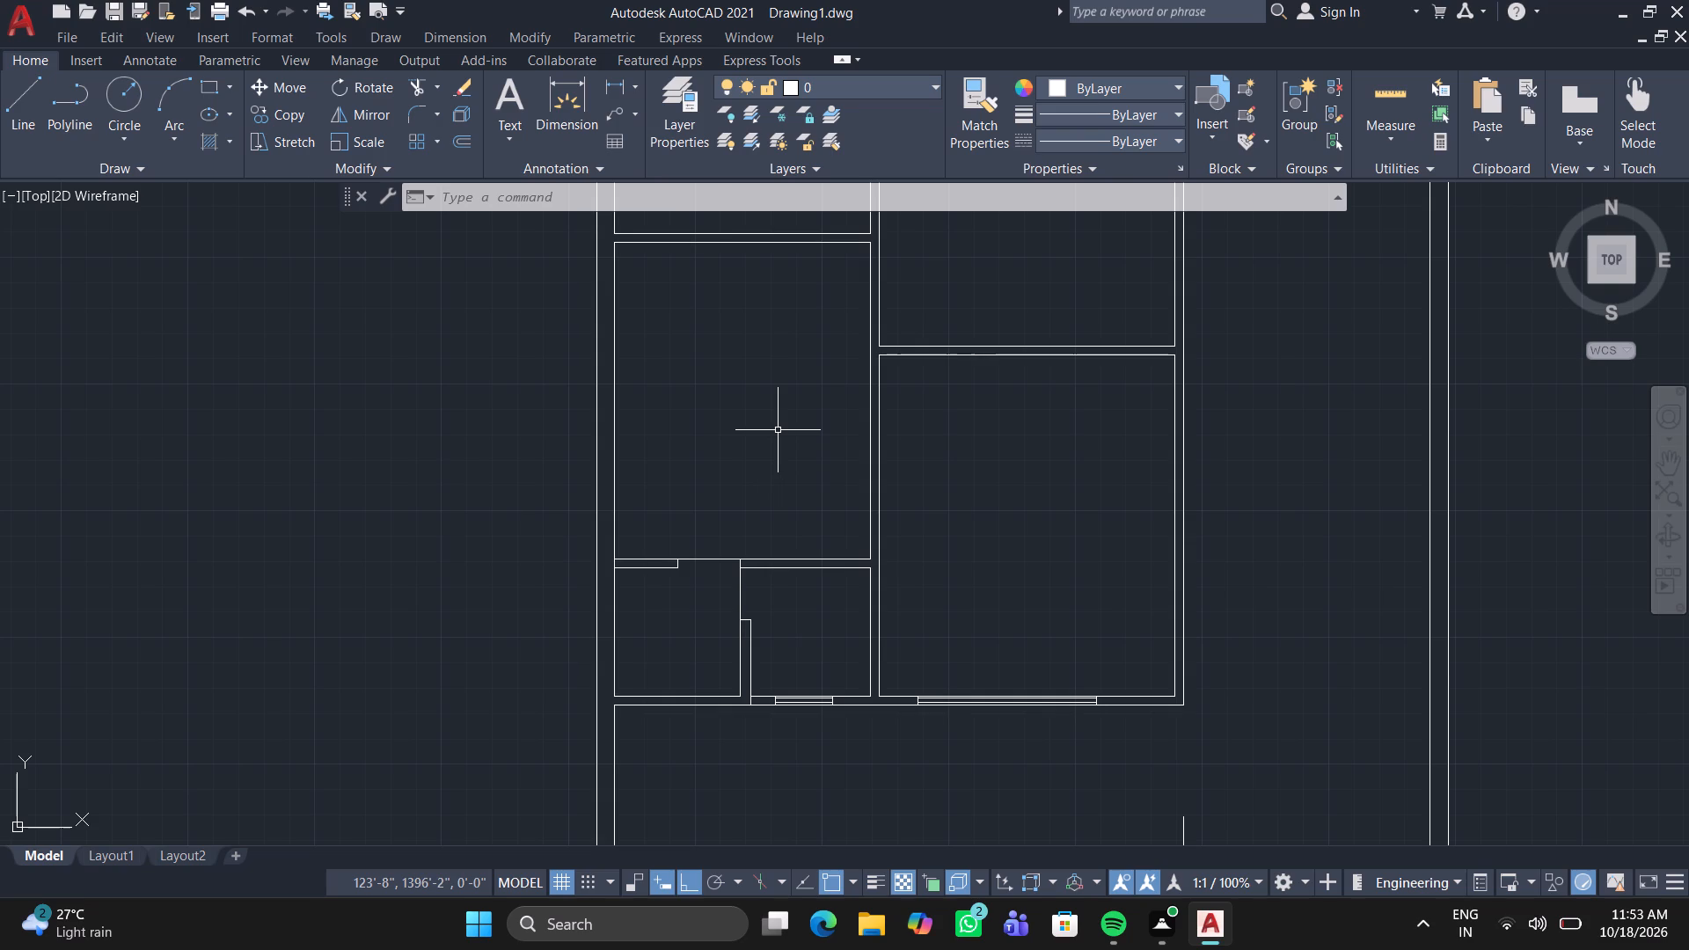
scroll(781, 430, "down", 3)
middle_click_drag(852, 312, 802, 551)
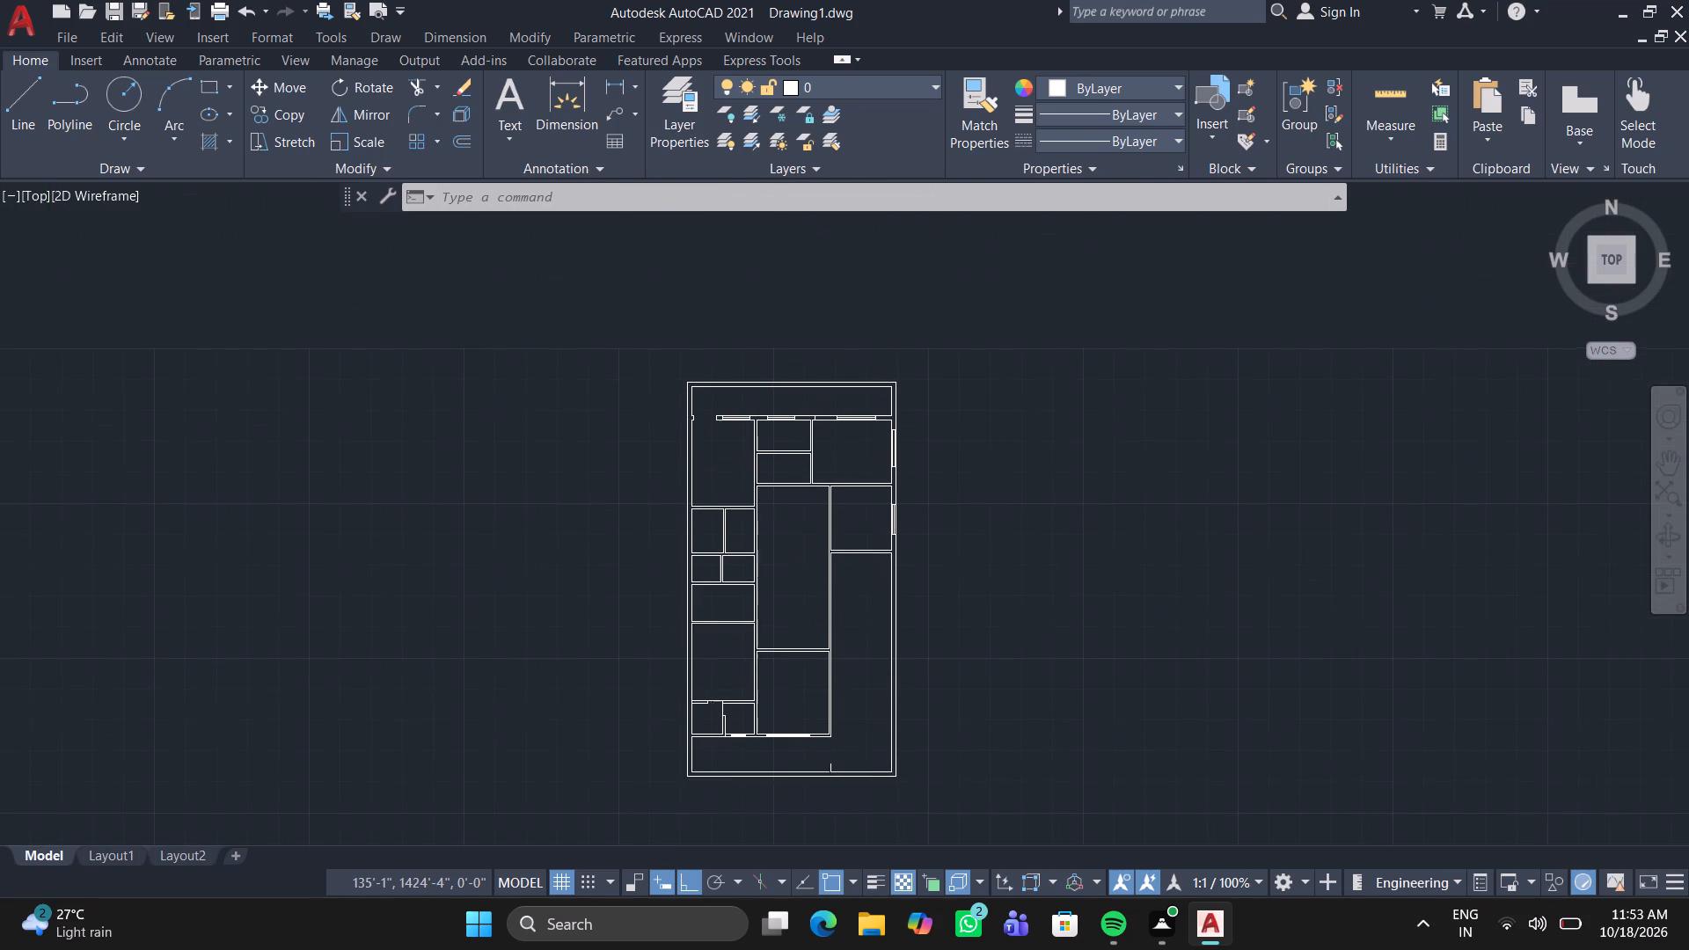
scroll(738, 399, "up", 4)
left_click(640, 478)
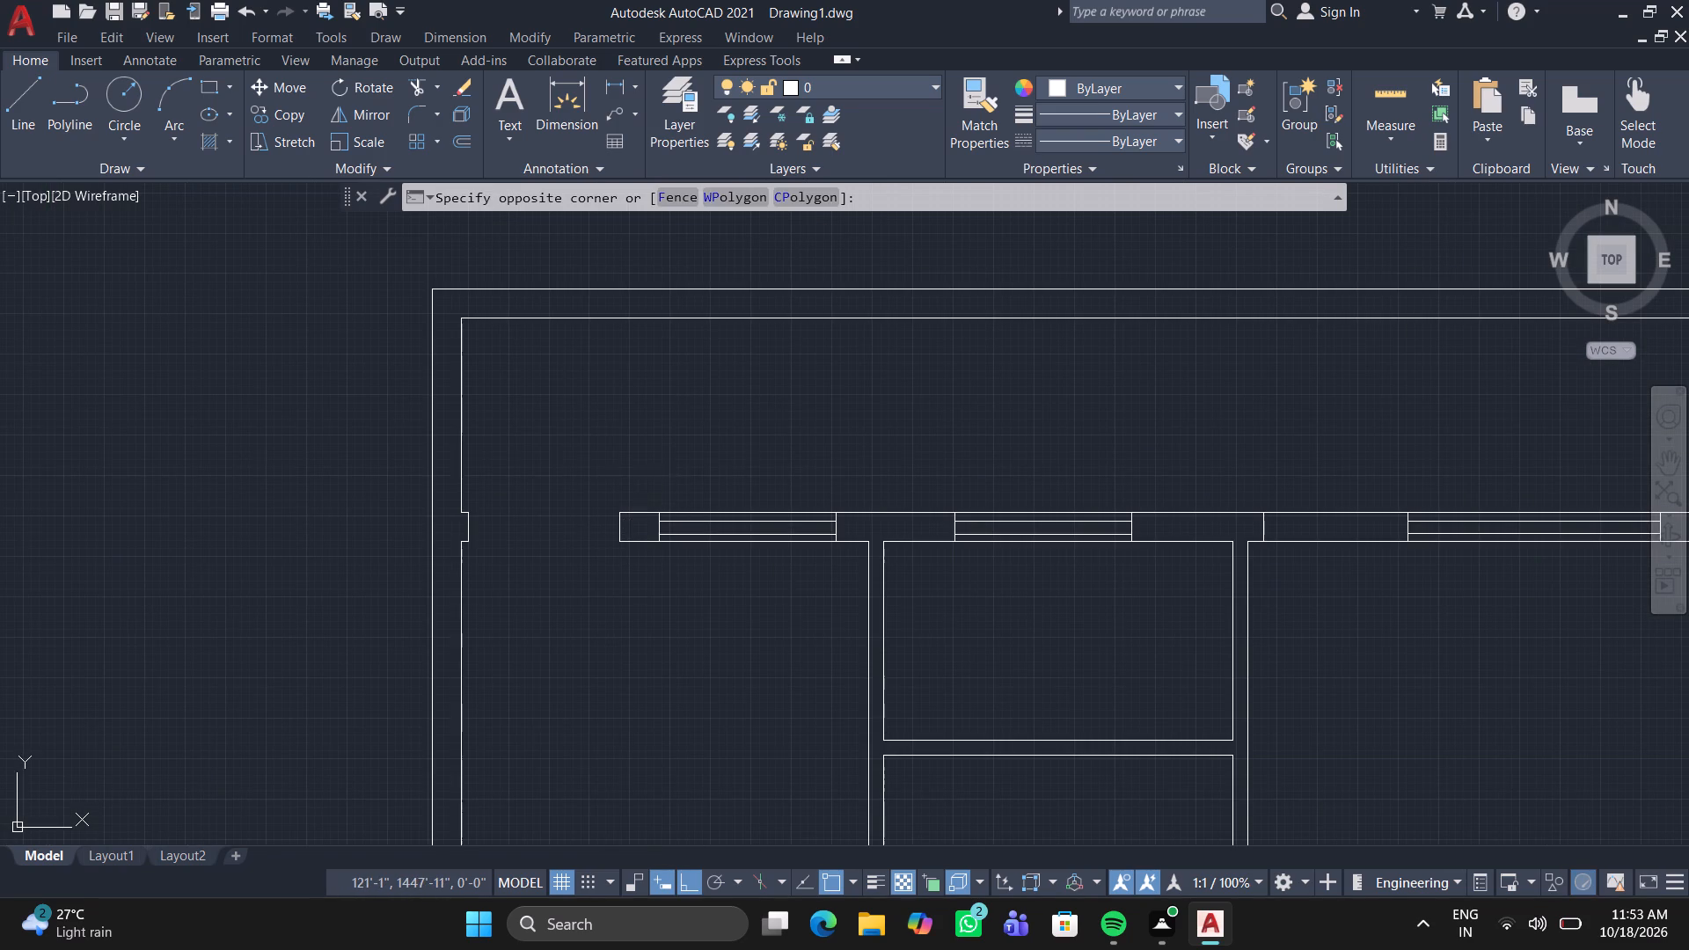
left_click(852, 577)
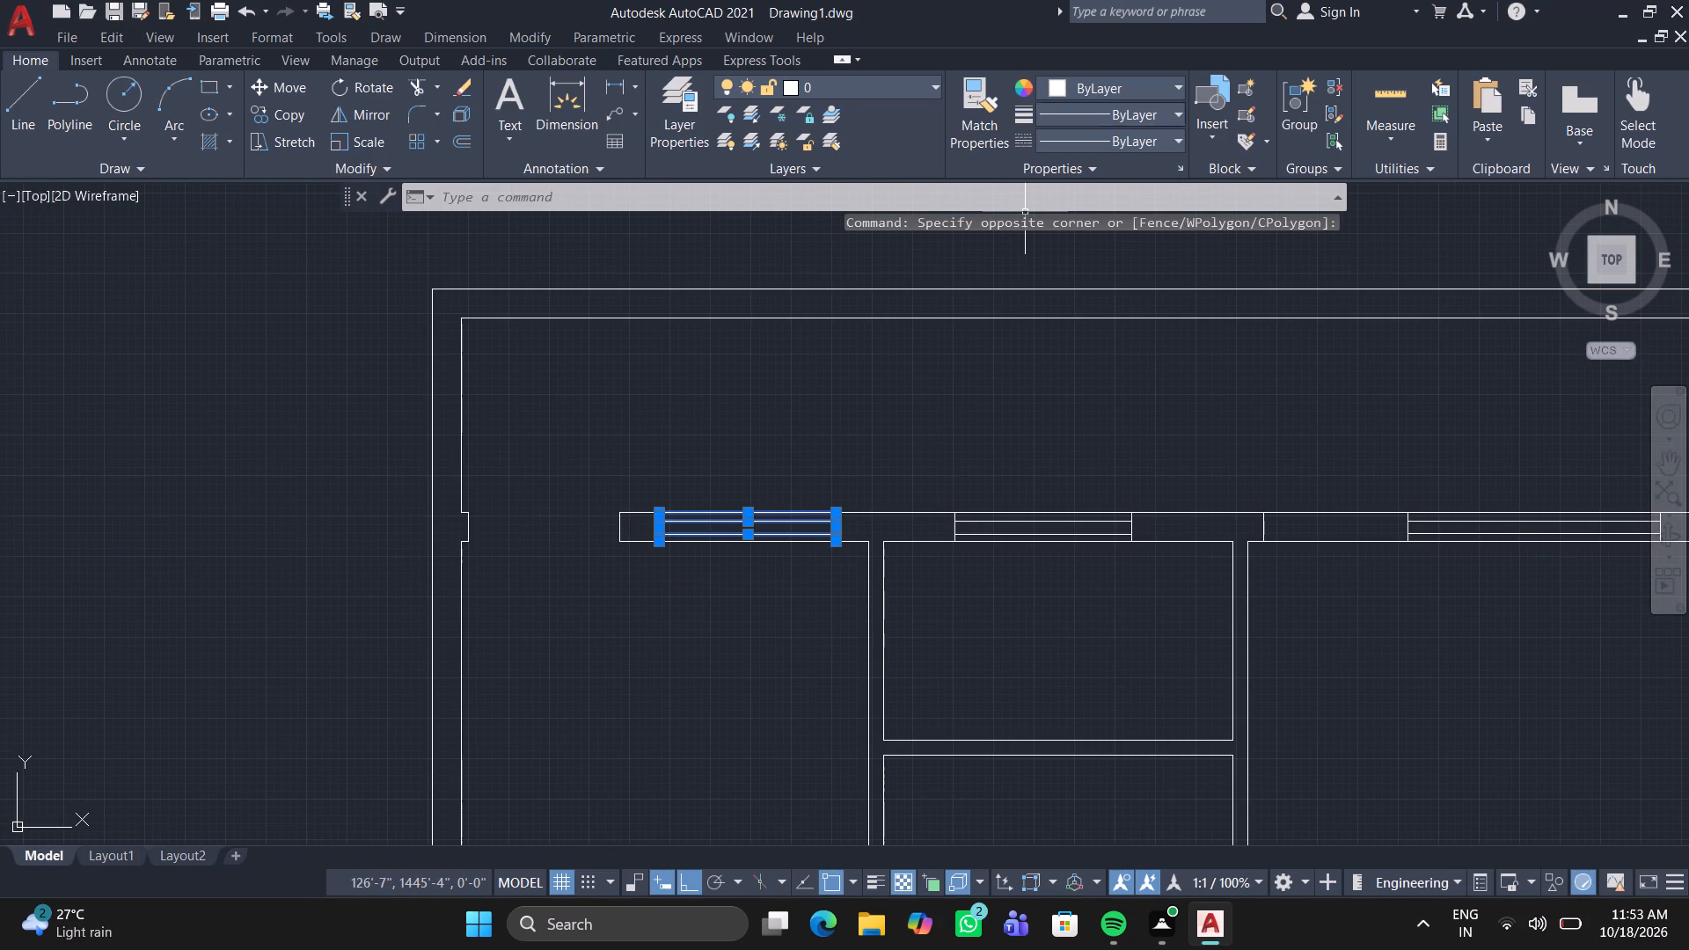
left_click(1092, 80)
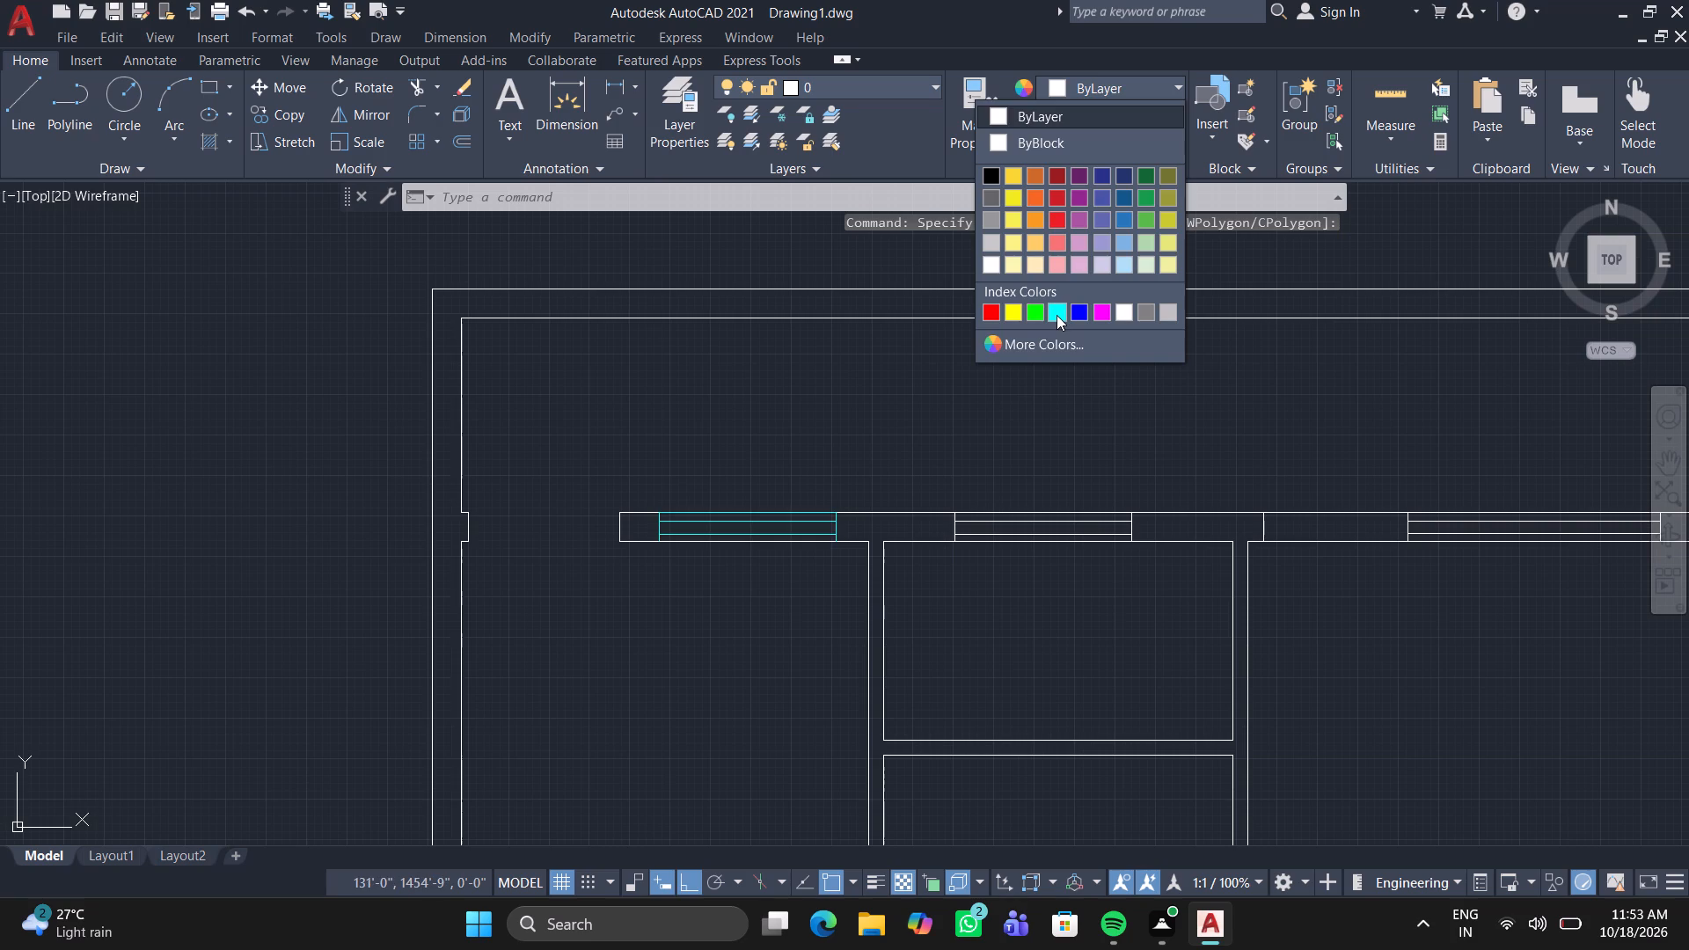
left_click(1057, 316)
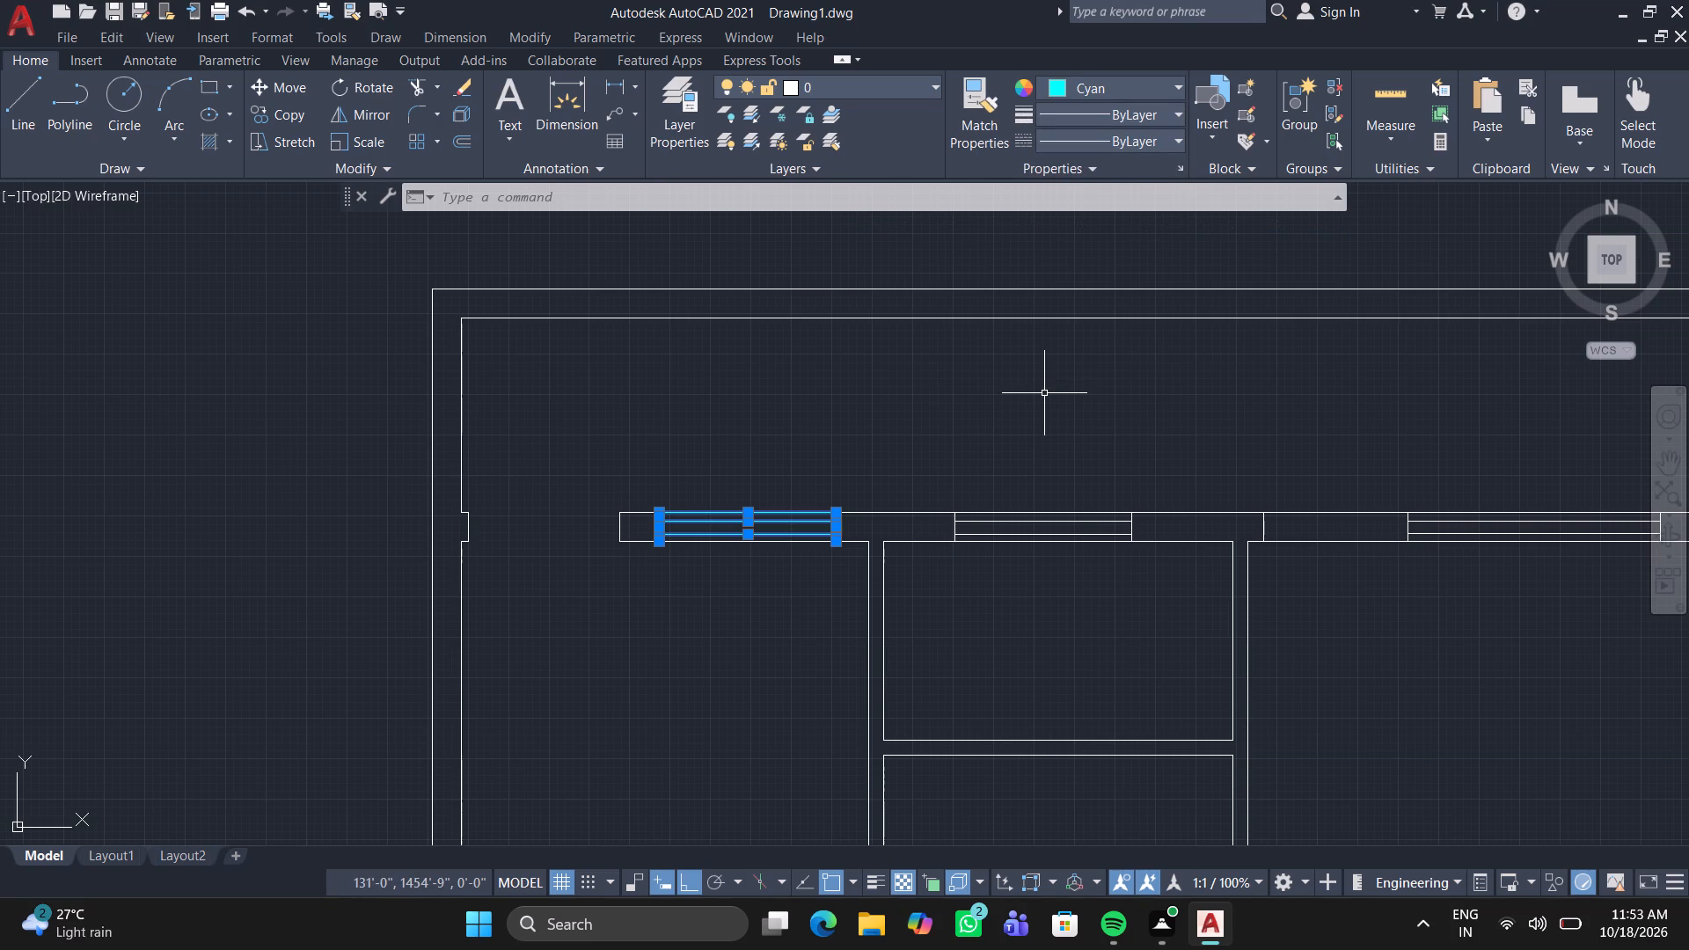
Set the colour of the second window from the left in the upper horizontal wall to Cyan.
left_click(929, 463)
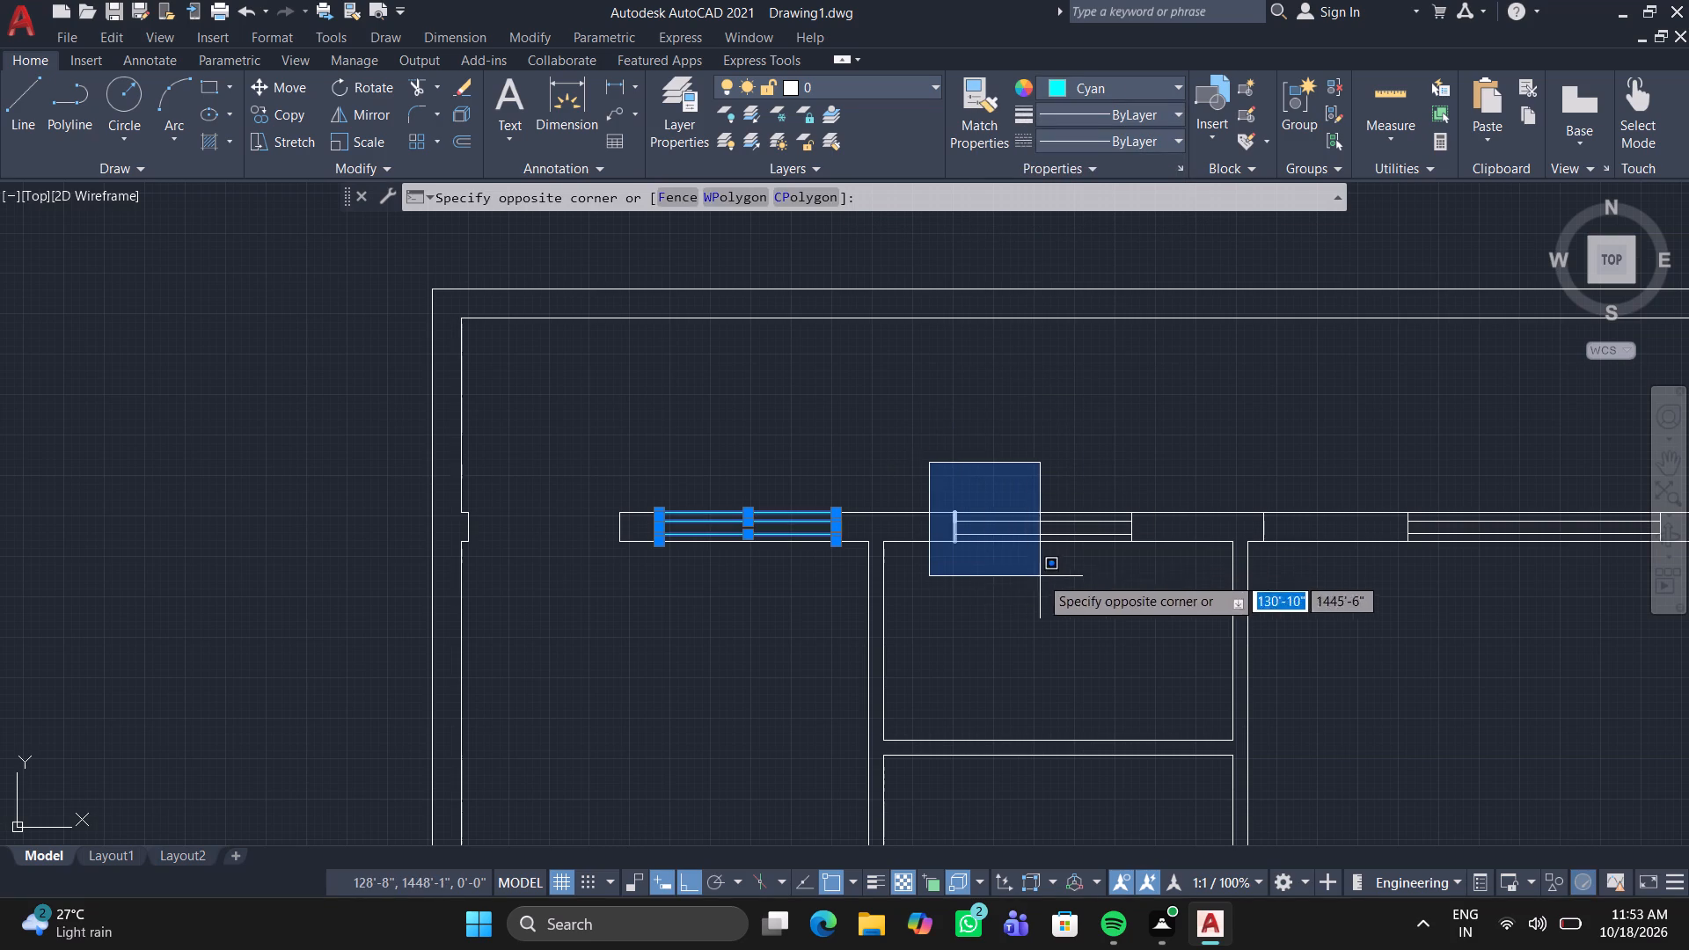
left_click(1178, 575)
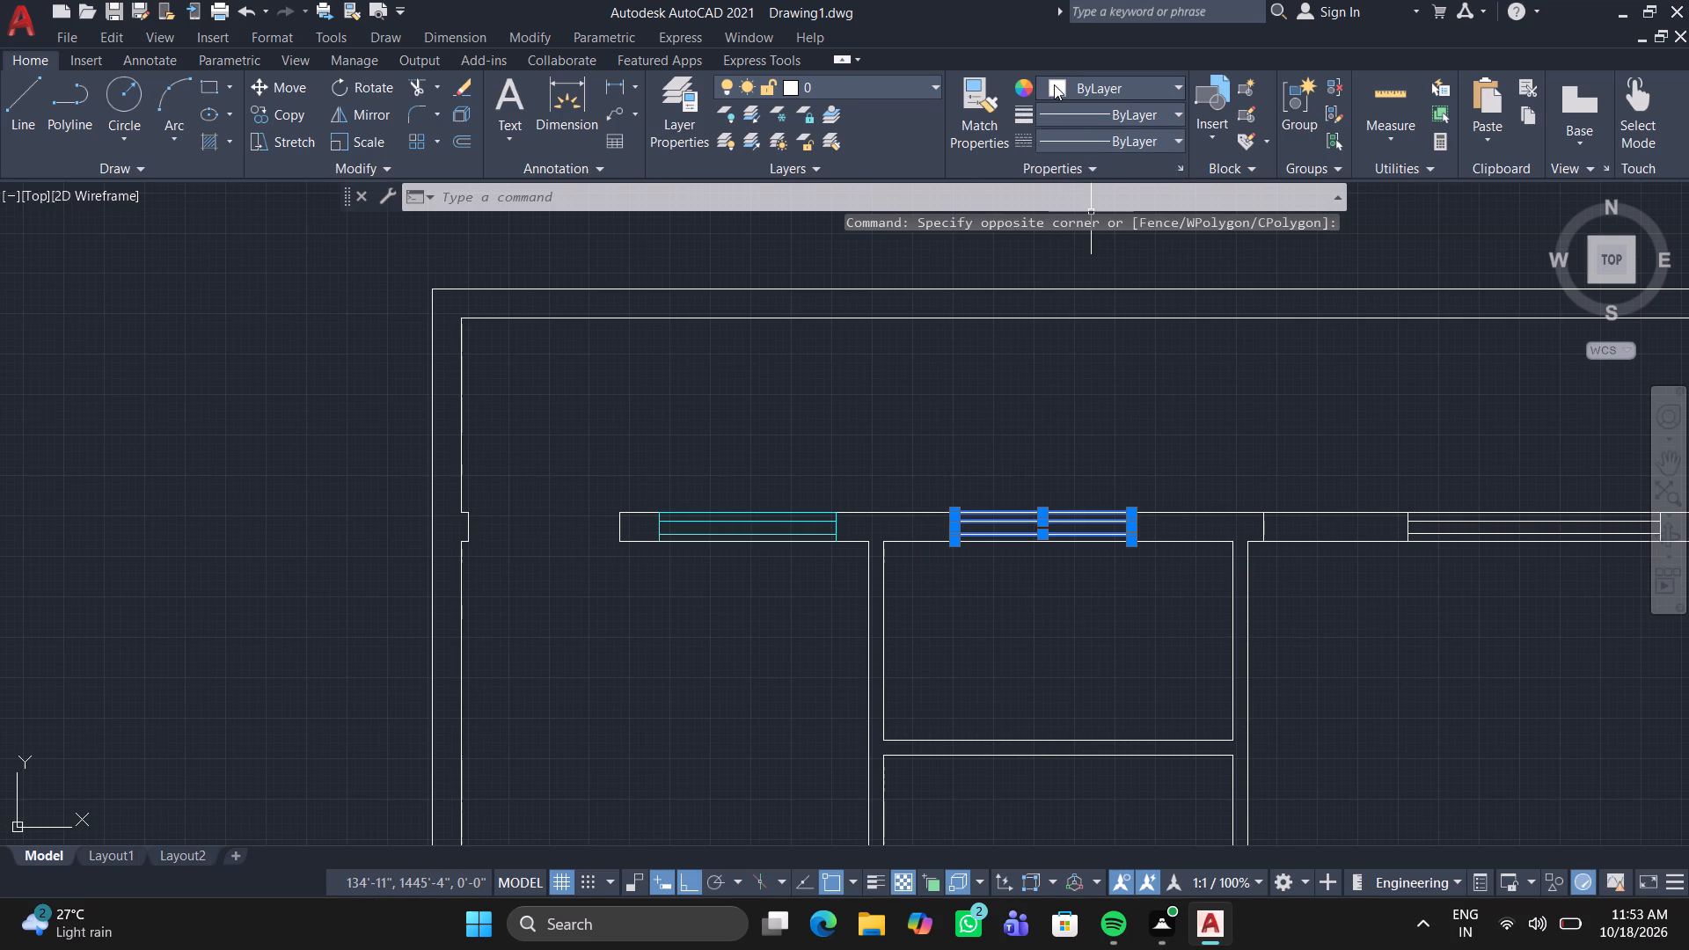
left_click(1054, 84)
left_click(1053, 310)
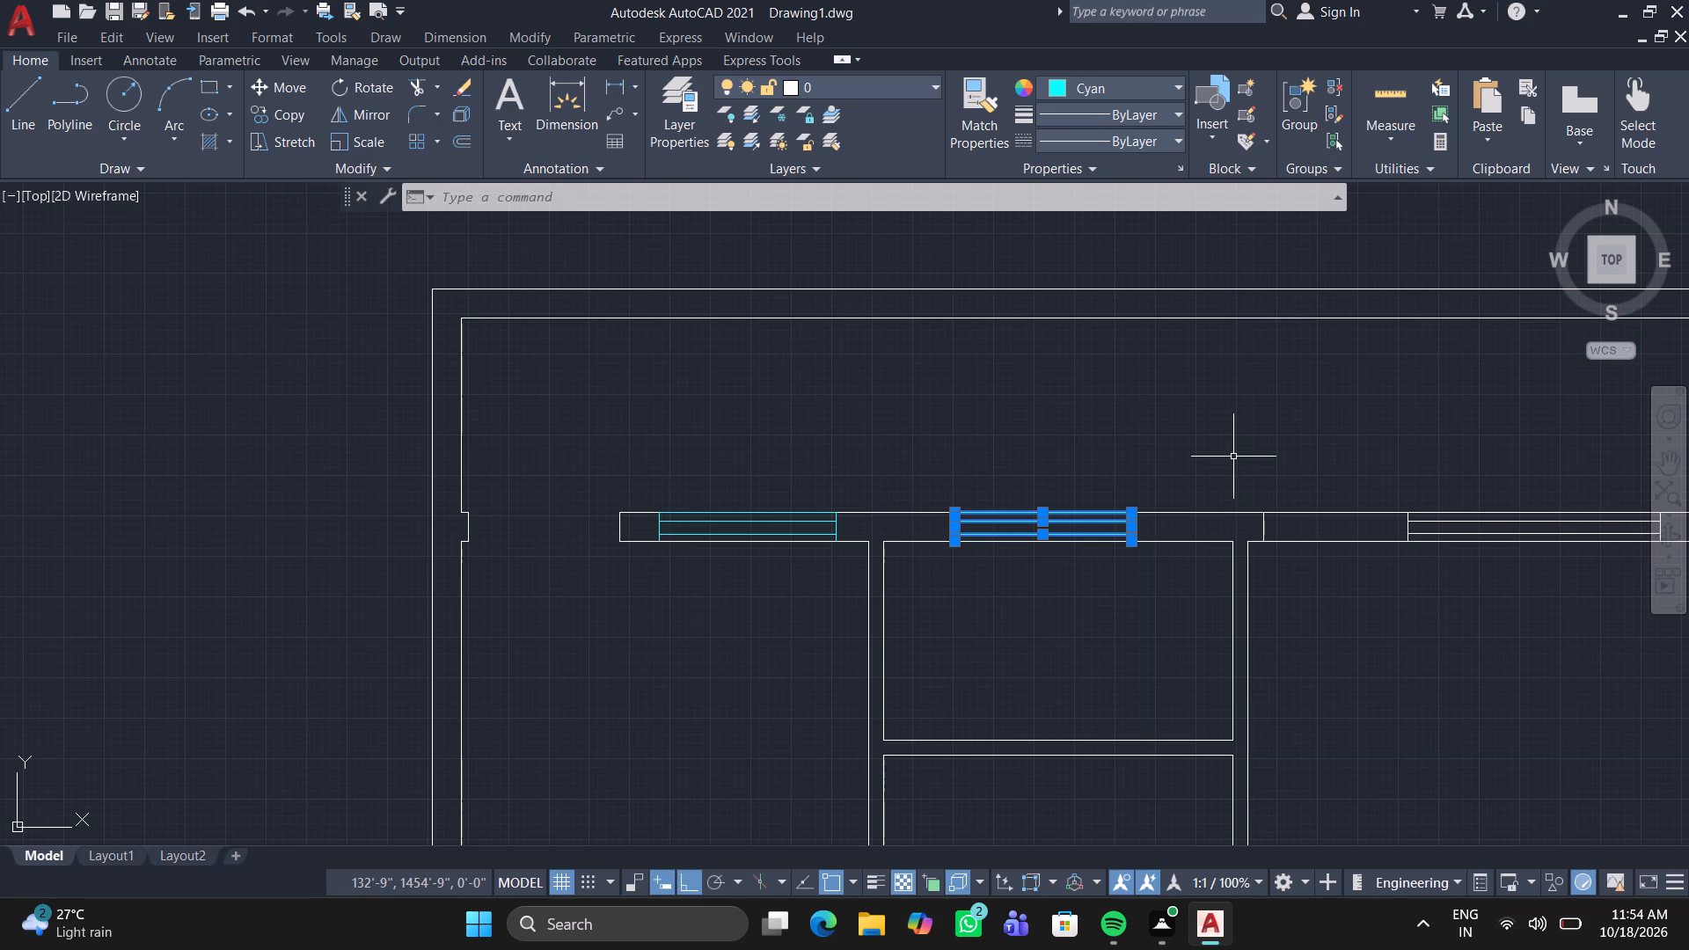
key("Escape")
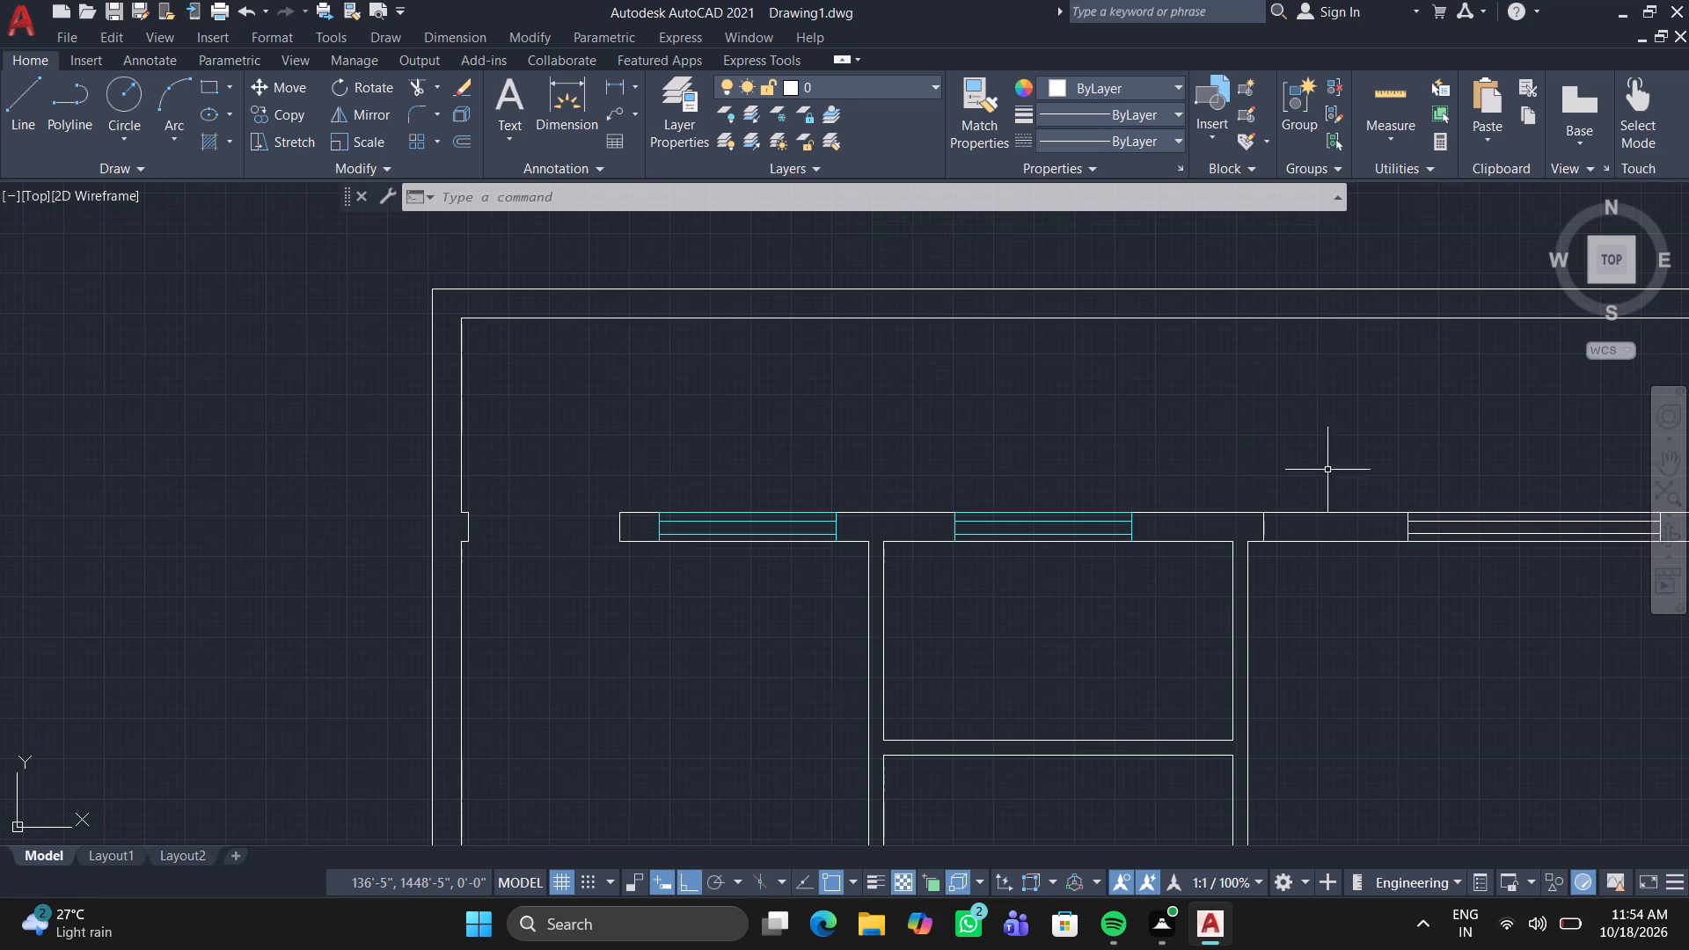
Set the colour of the rightmost window in the upper horizontal wall to Cyan.
scroll(1349, 482, "down", 1)
middle_click_drag(1269, 447, 1042, 447)
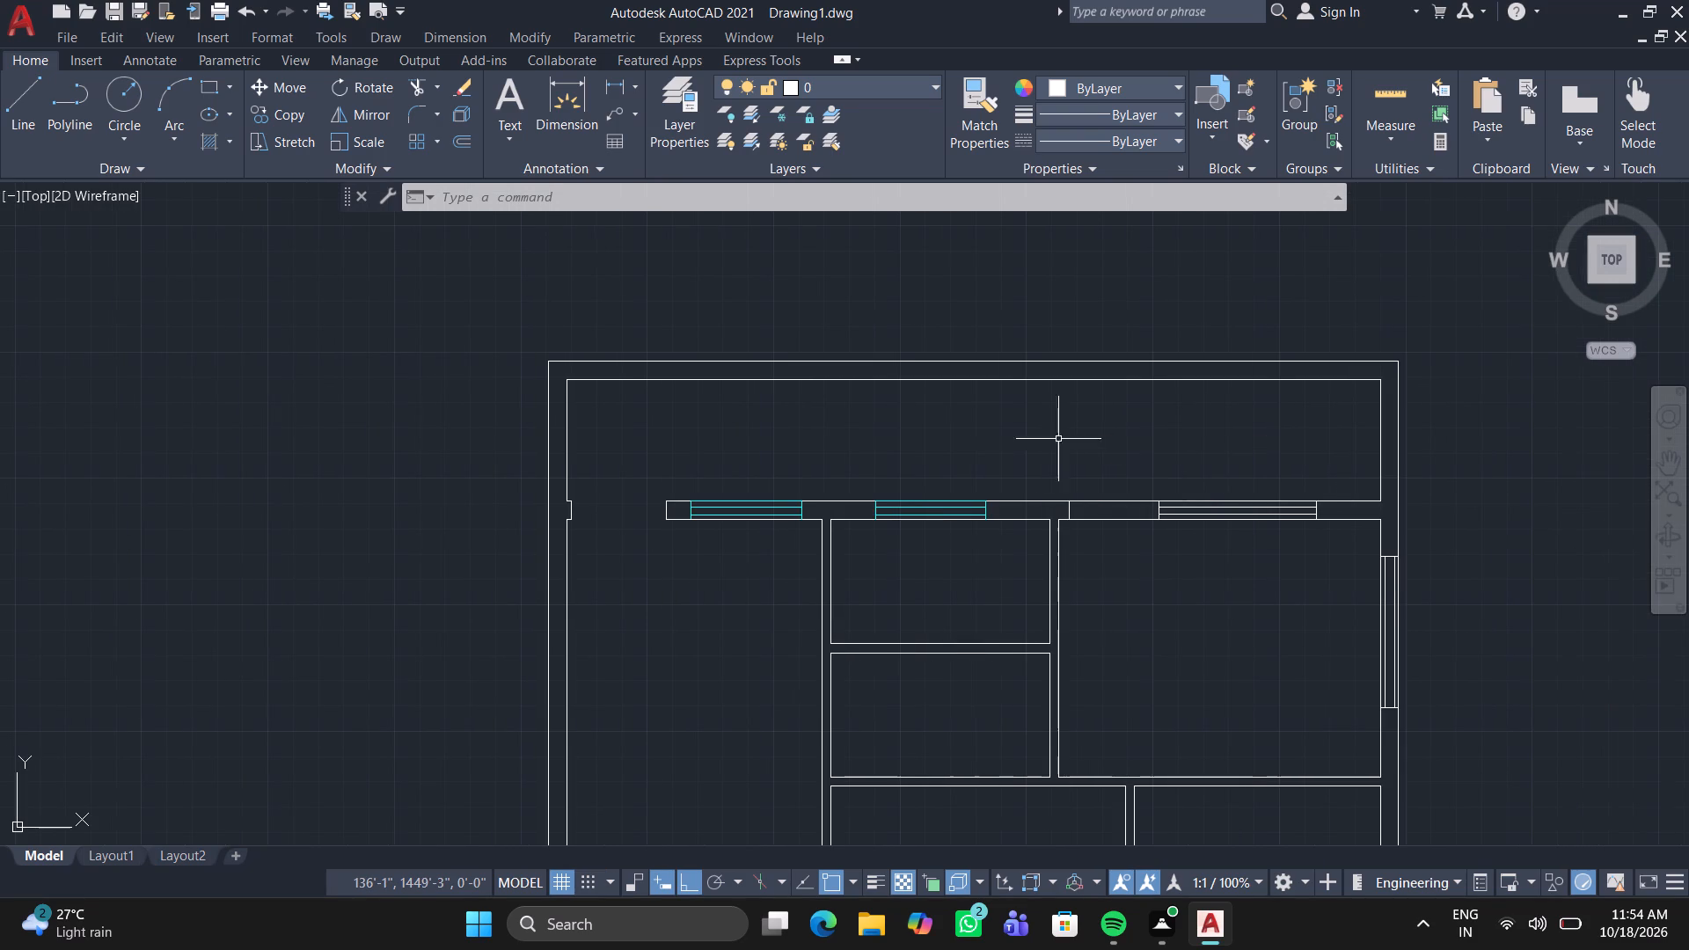
left_click_drag(1120, 425, 1123, 434)
left_click(1342, 571)
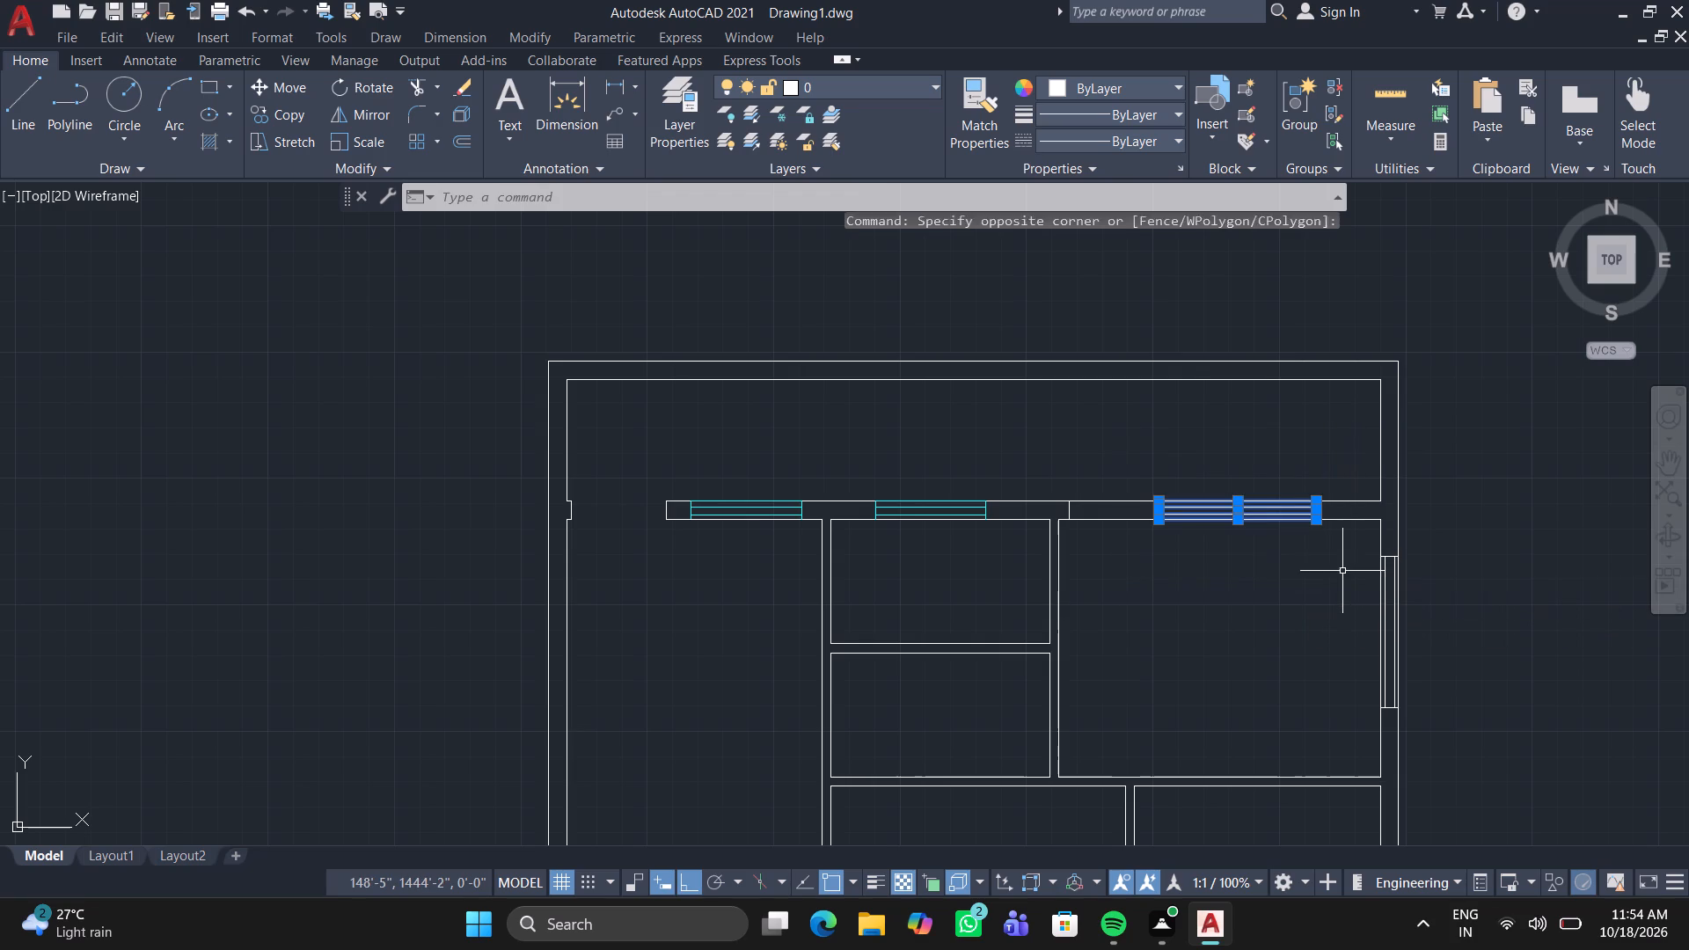
left_click(823, 85)
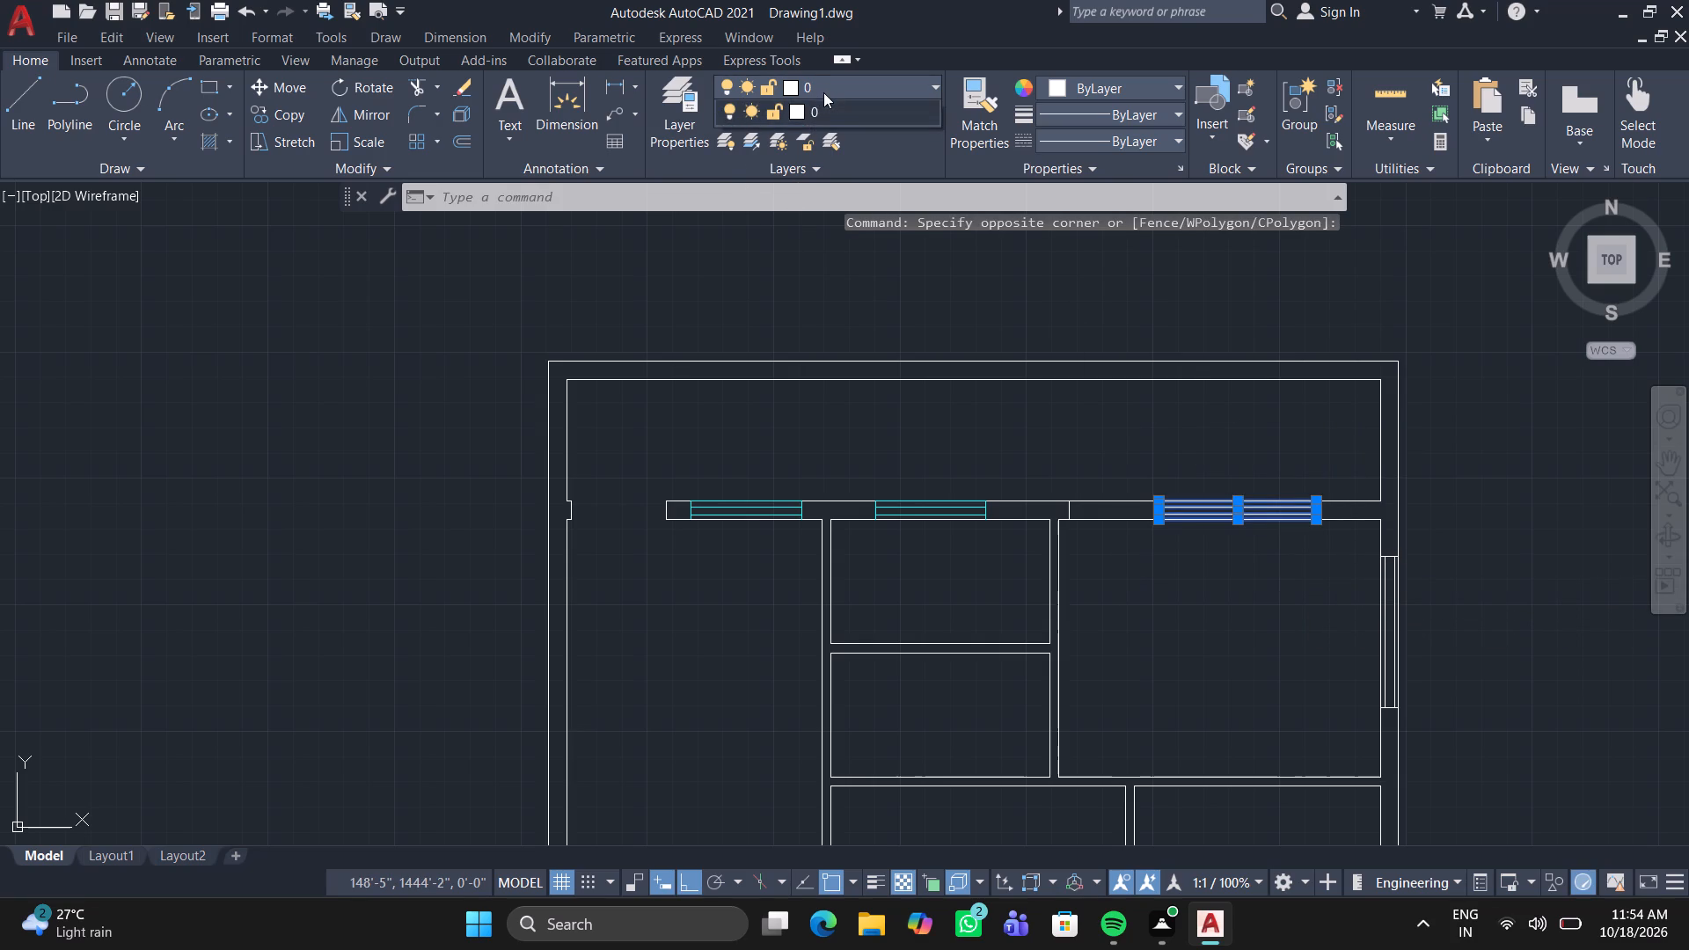
left_click(861, 79)
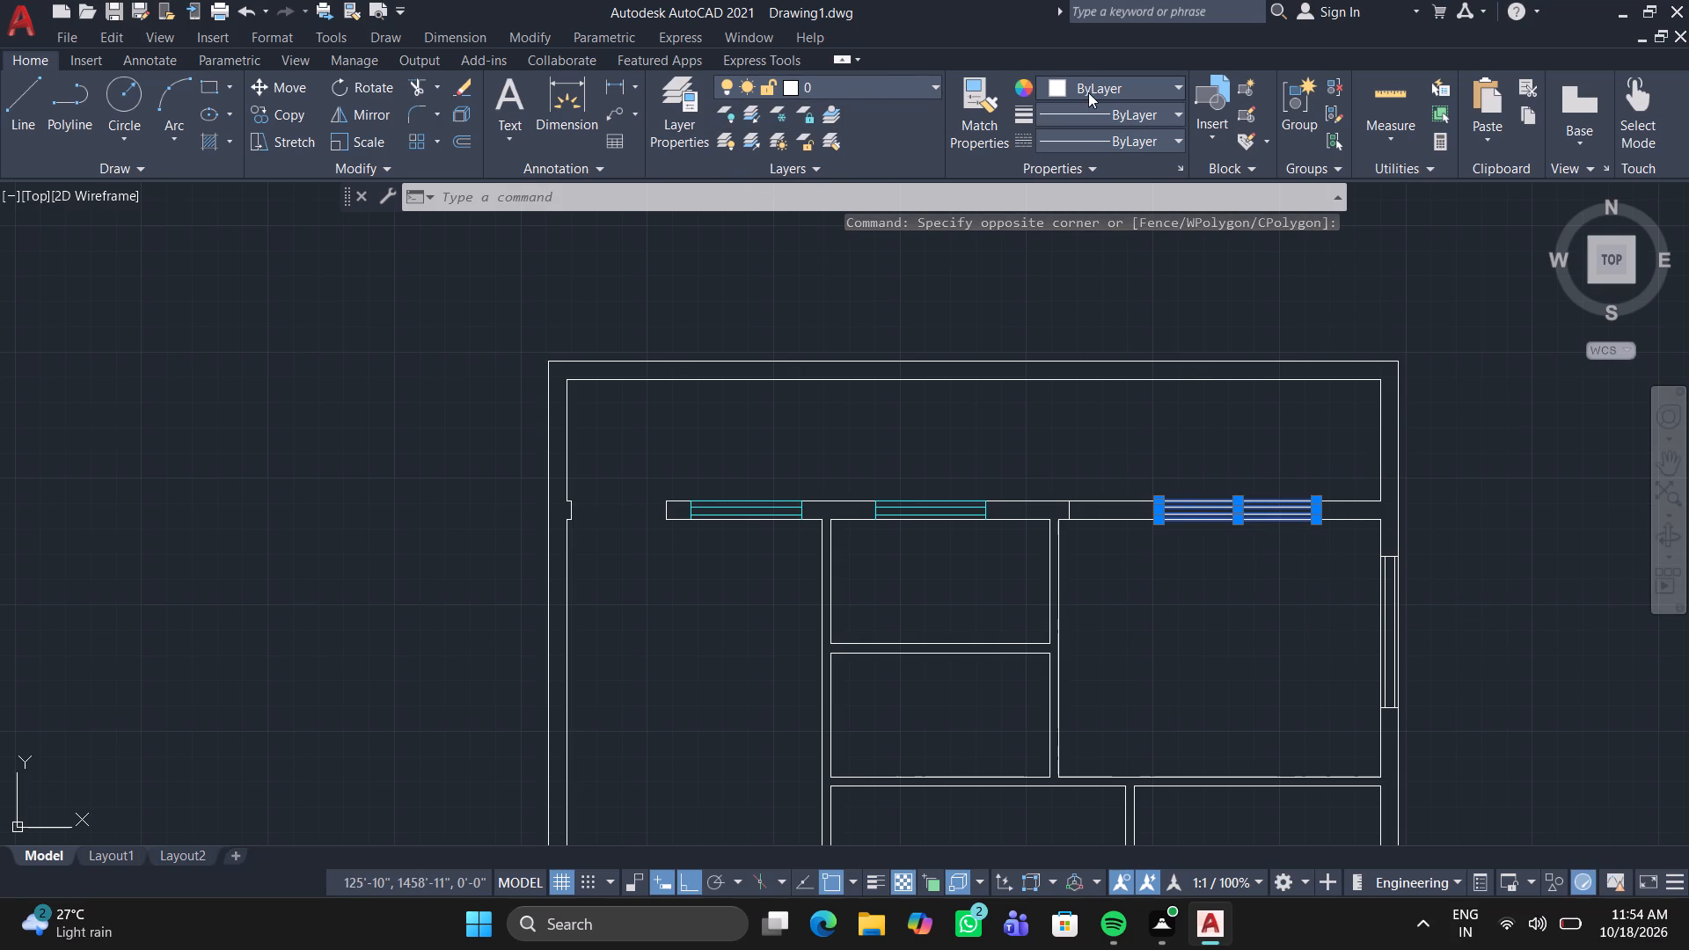
left_click(1094, 86)
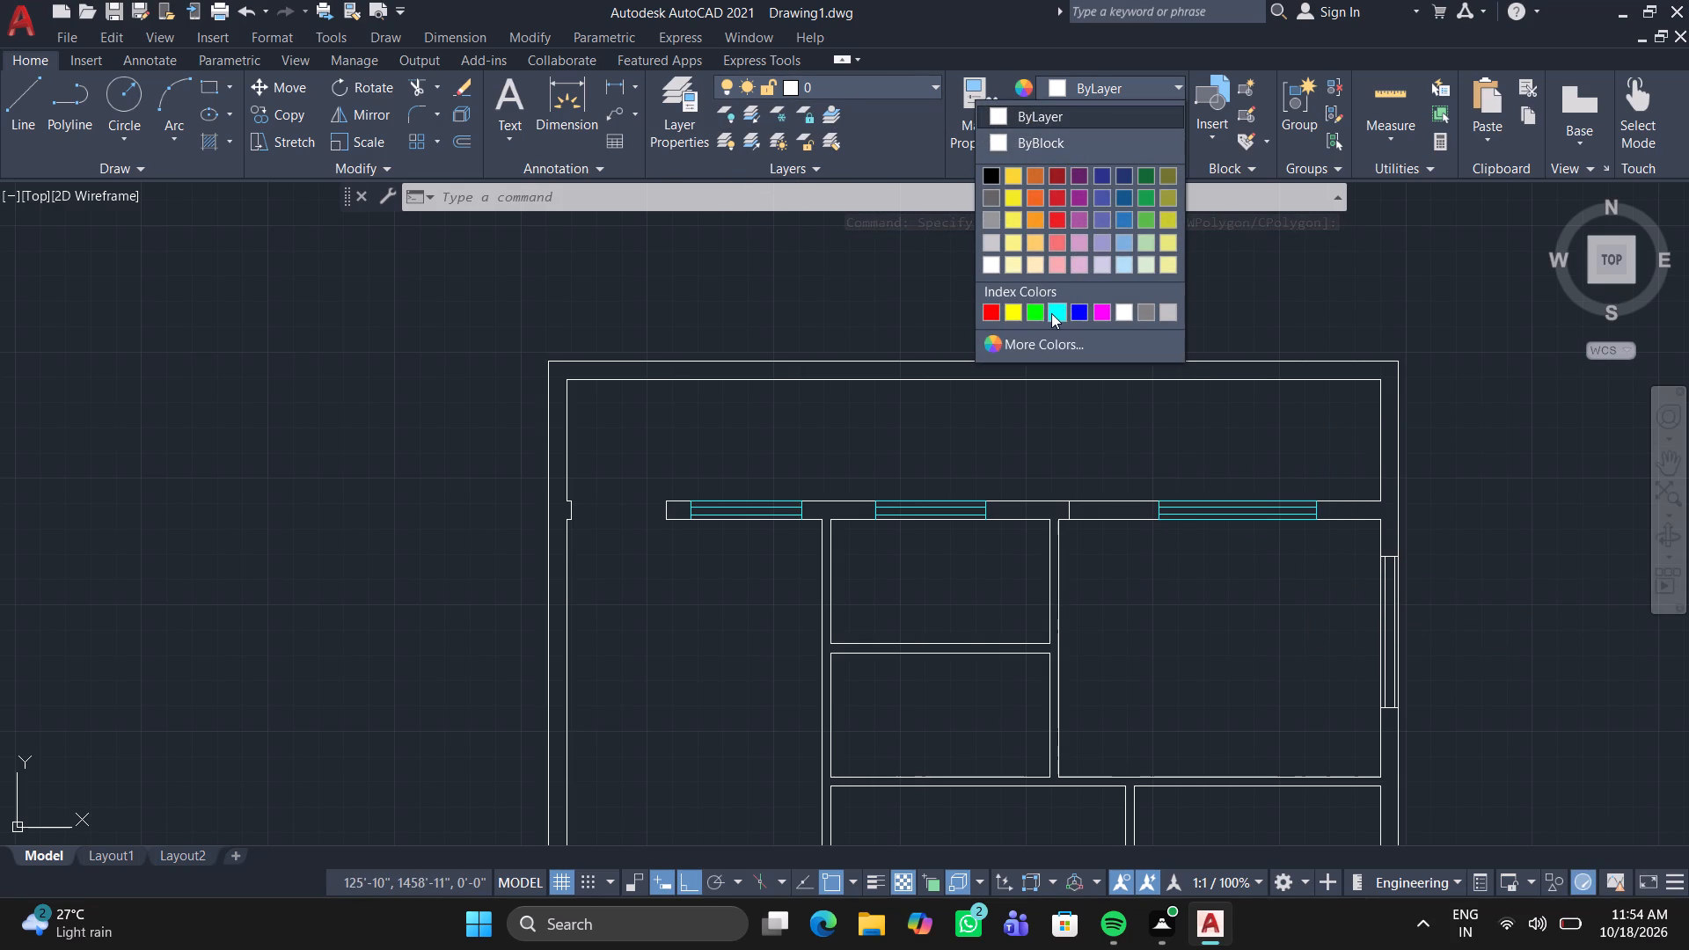
left_click(1051, 313)
Set the colour of the upper window in the building's right outer wall to Cyan.
scroll(1177, 494, "down", 2)
middle_click_drag(1199, 552, 1119, 508)
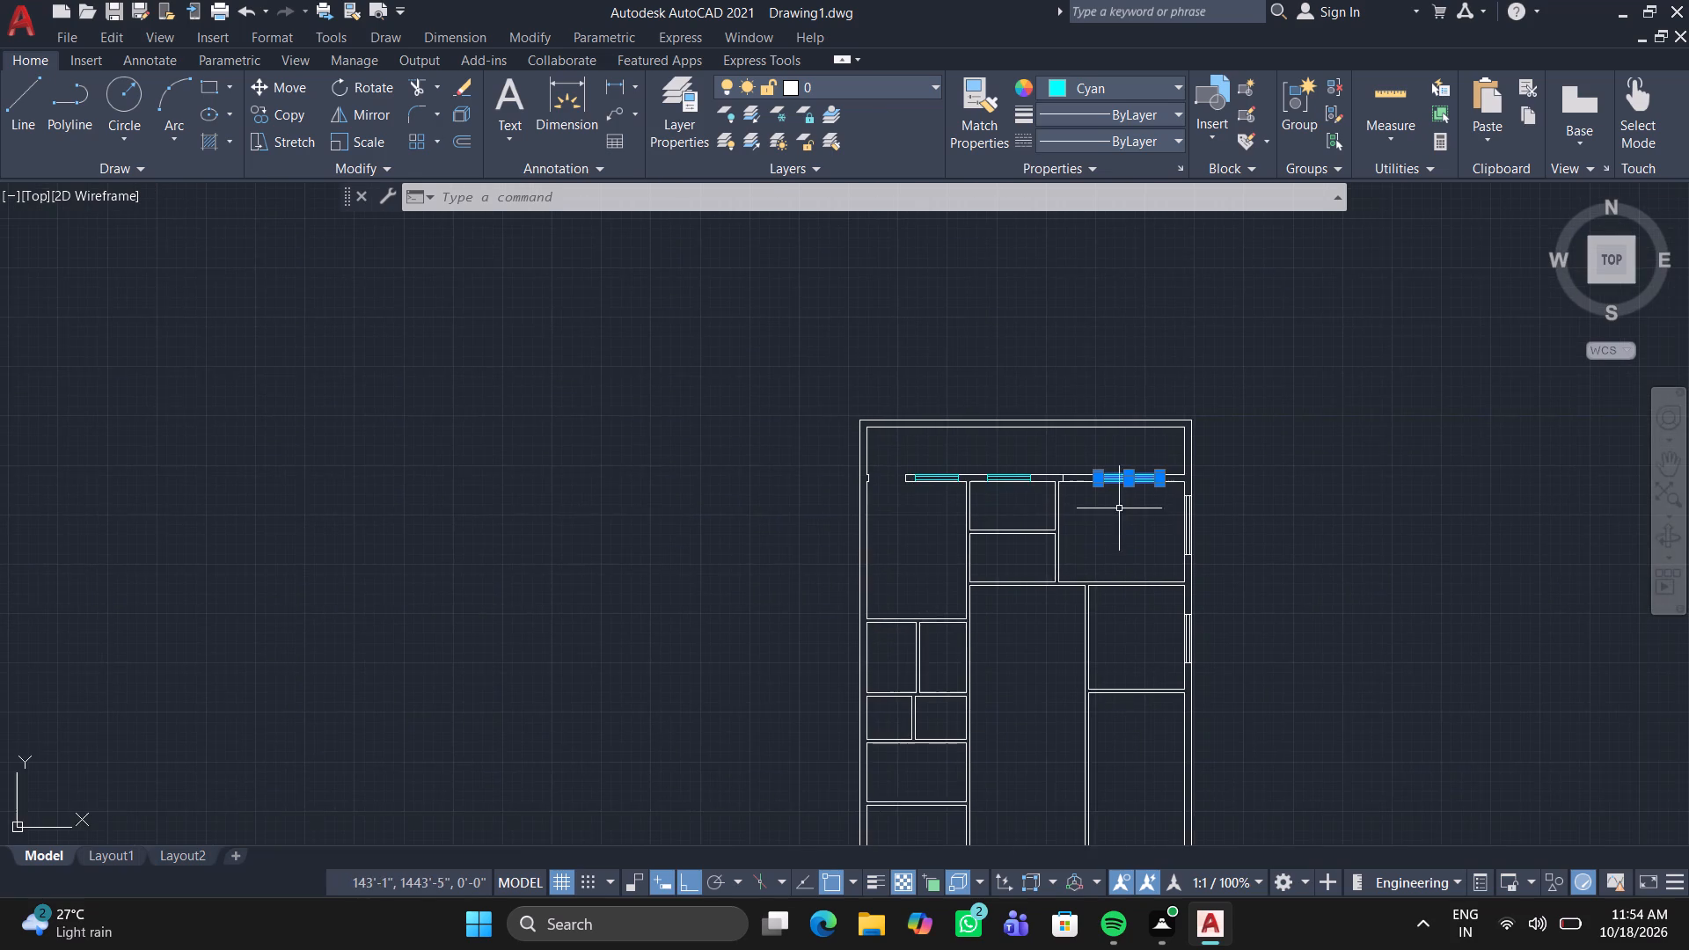
scroll(1179, 486, "up", 4)
left_click(1171, 509)
middle_click_drag(1275, 621, 1280, 576)
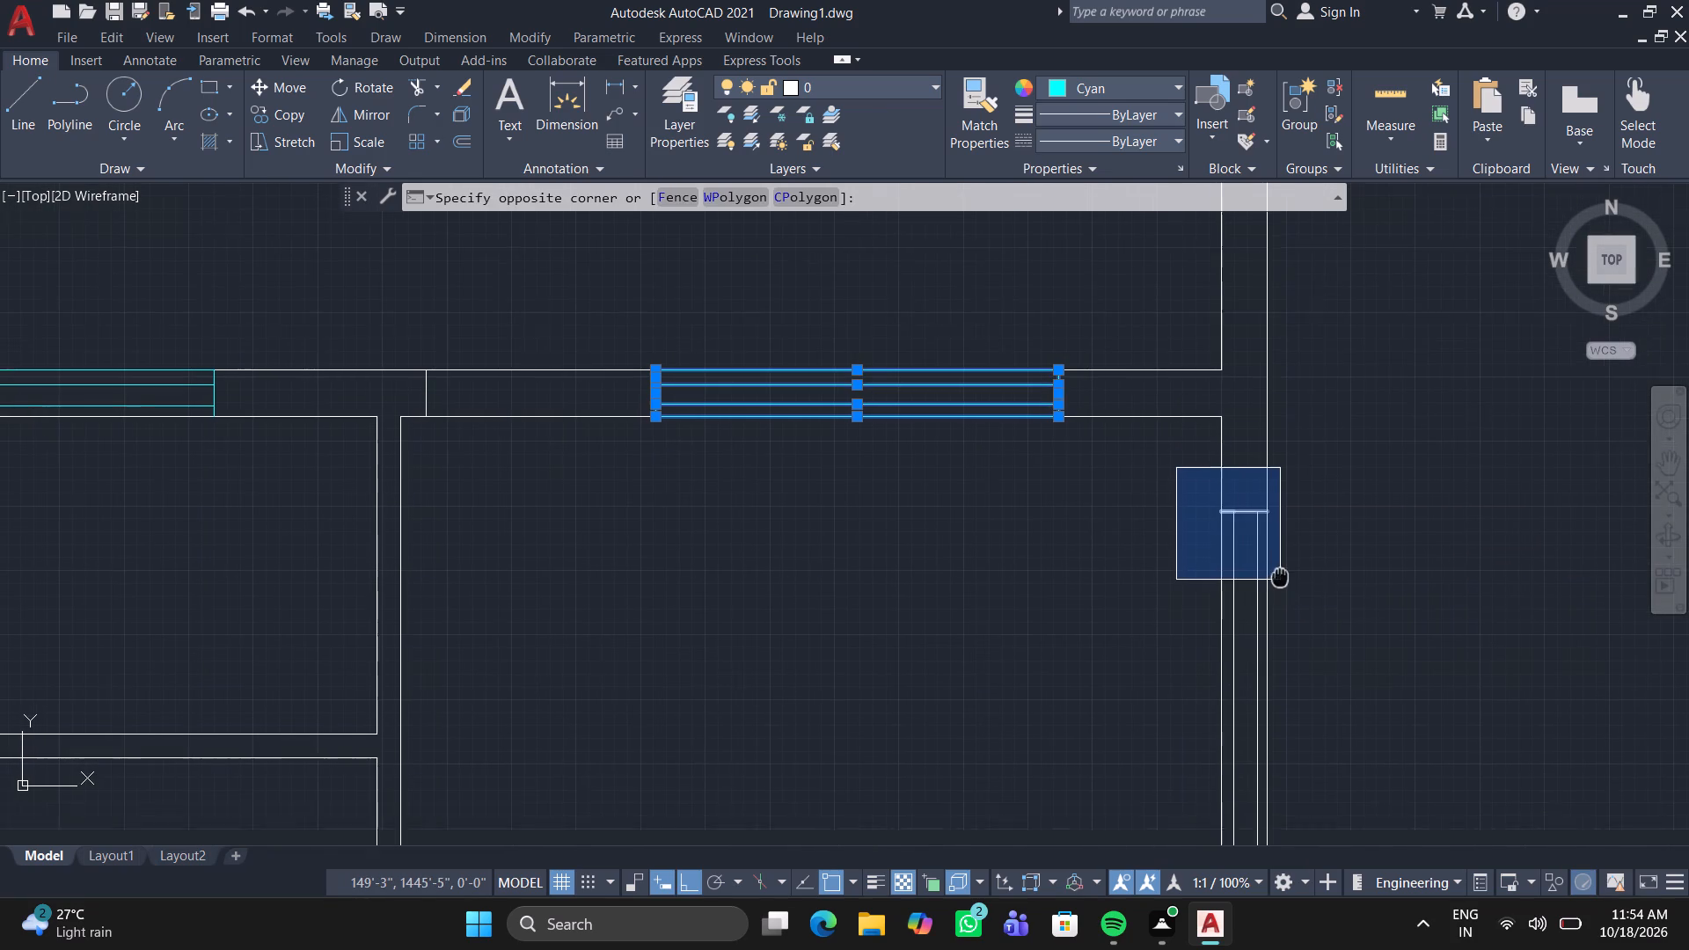
middle_click_drag(1280, 576, 1280, 575)
scroll(1337, 759, "down", 1)
middle_click_drag(1337, 764, 1309, 588)
left_click(1338, 734)
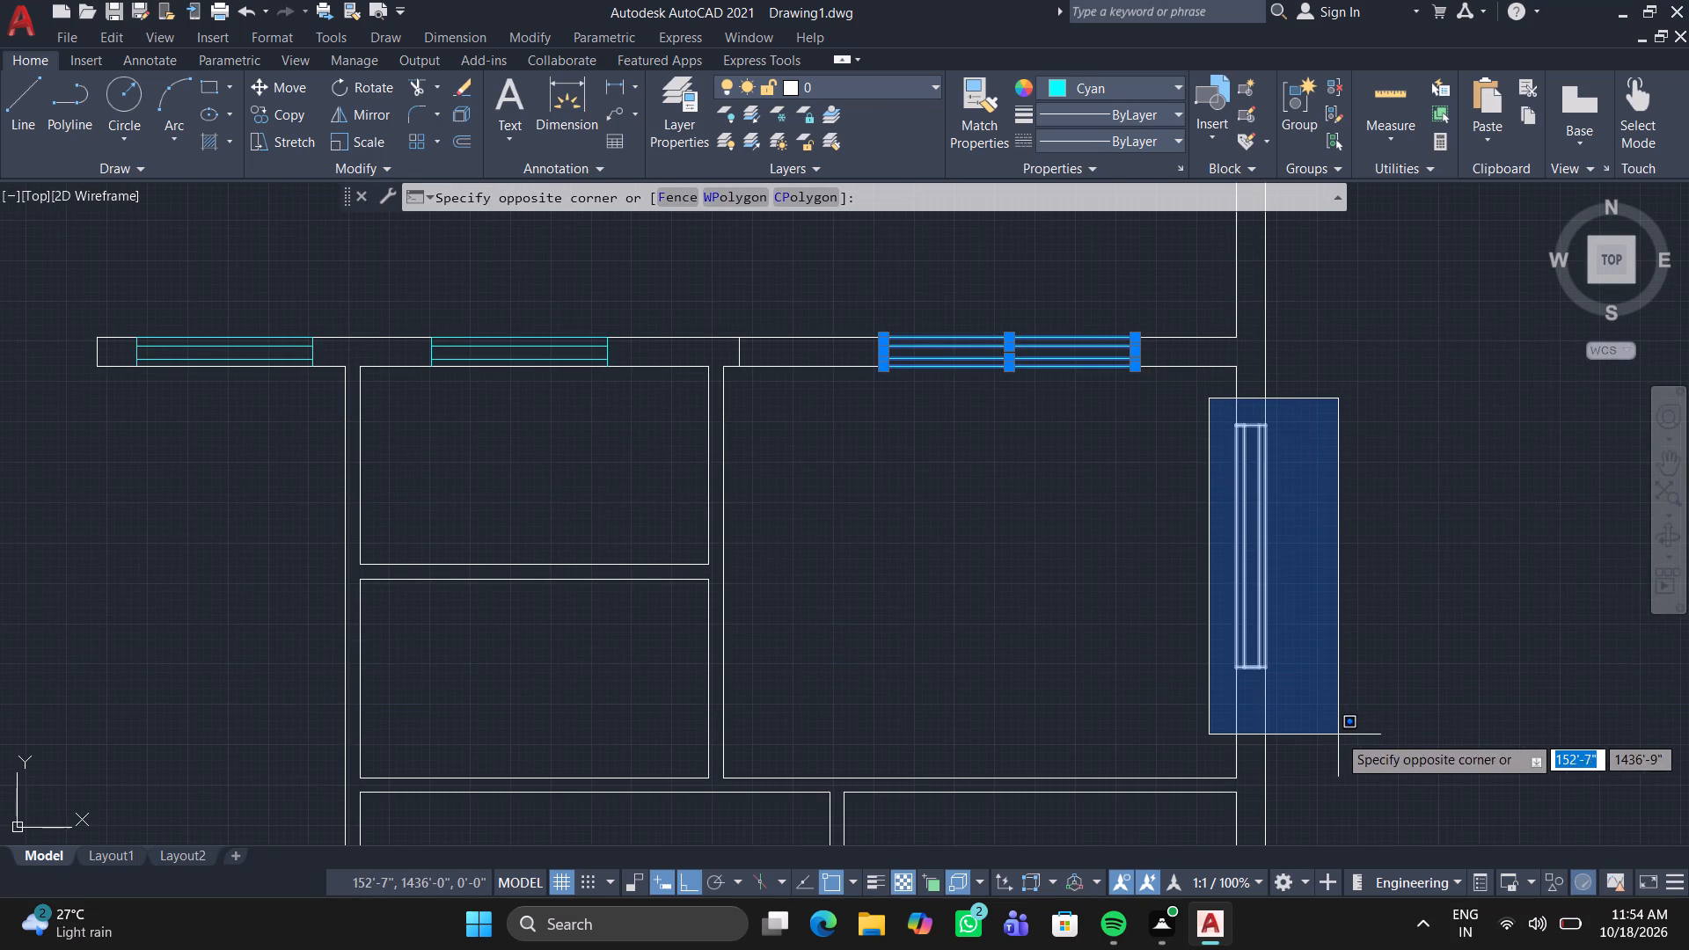
left_click(1104, 85)
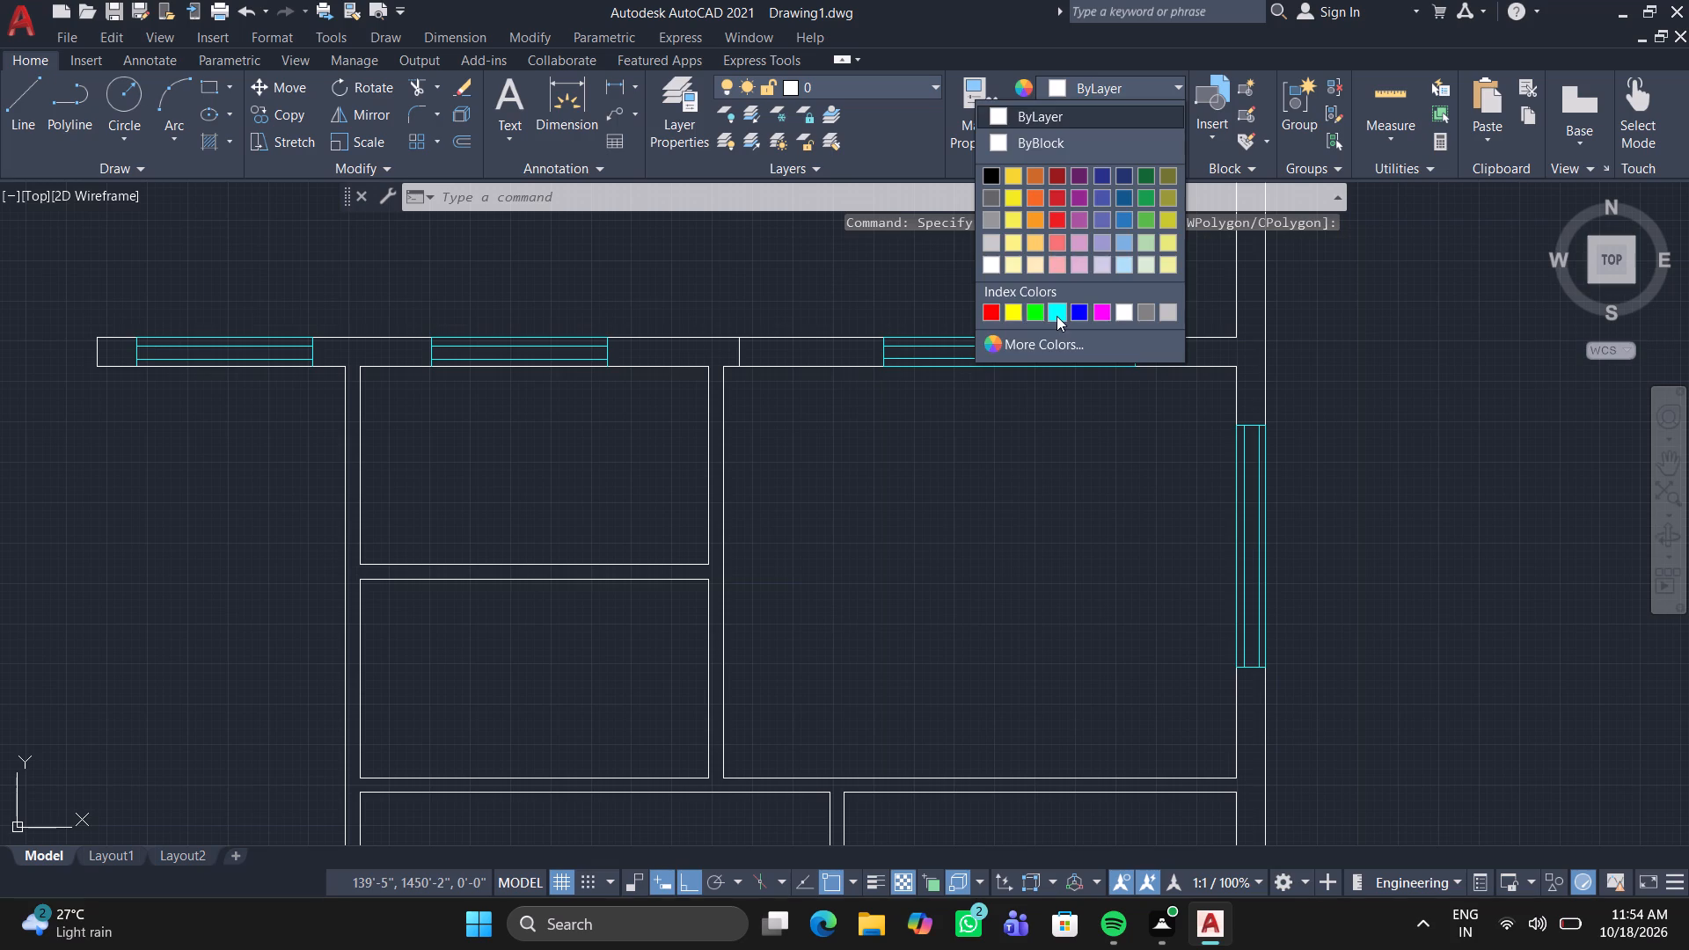
left_click(1057, 316)
Draw a window outline about 2'-6" long across the interior wall below the lower-left small room in the left column.
scroll(1056, 500, "down", 2)
middle_click_drag(1052, 541, 1308, 405)
middle_click_drag(1319, 400, 1327, 398)
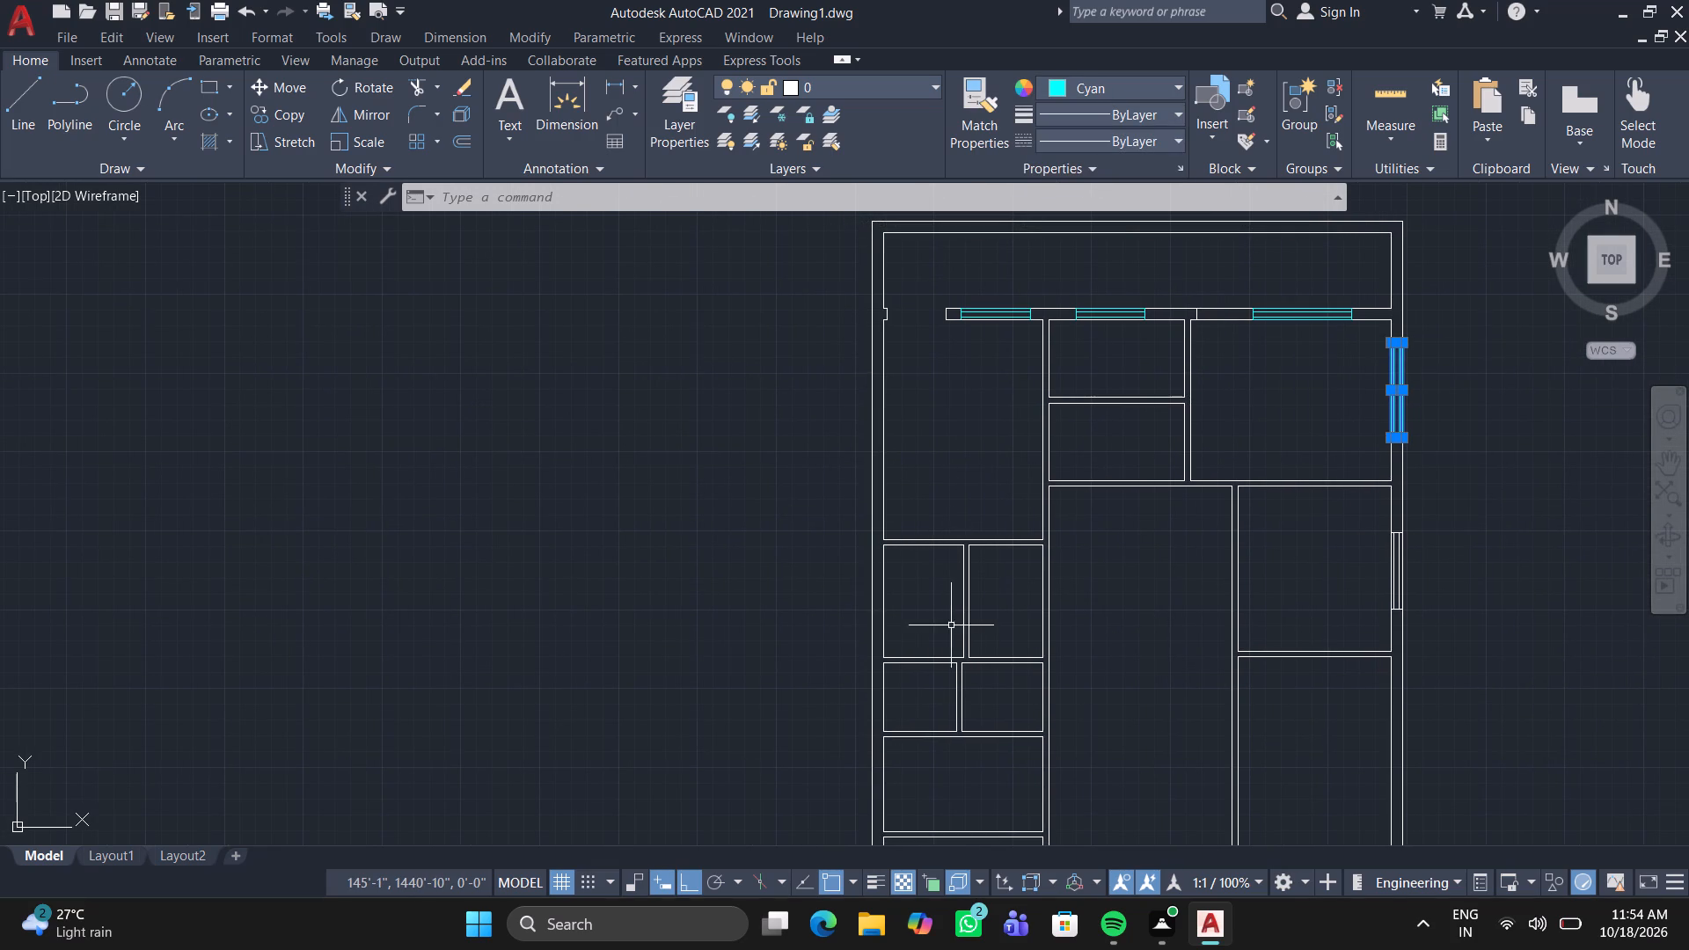
scroll(924, 650, "up", 1)
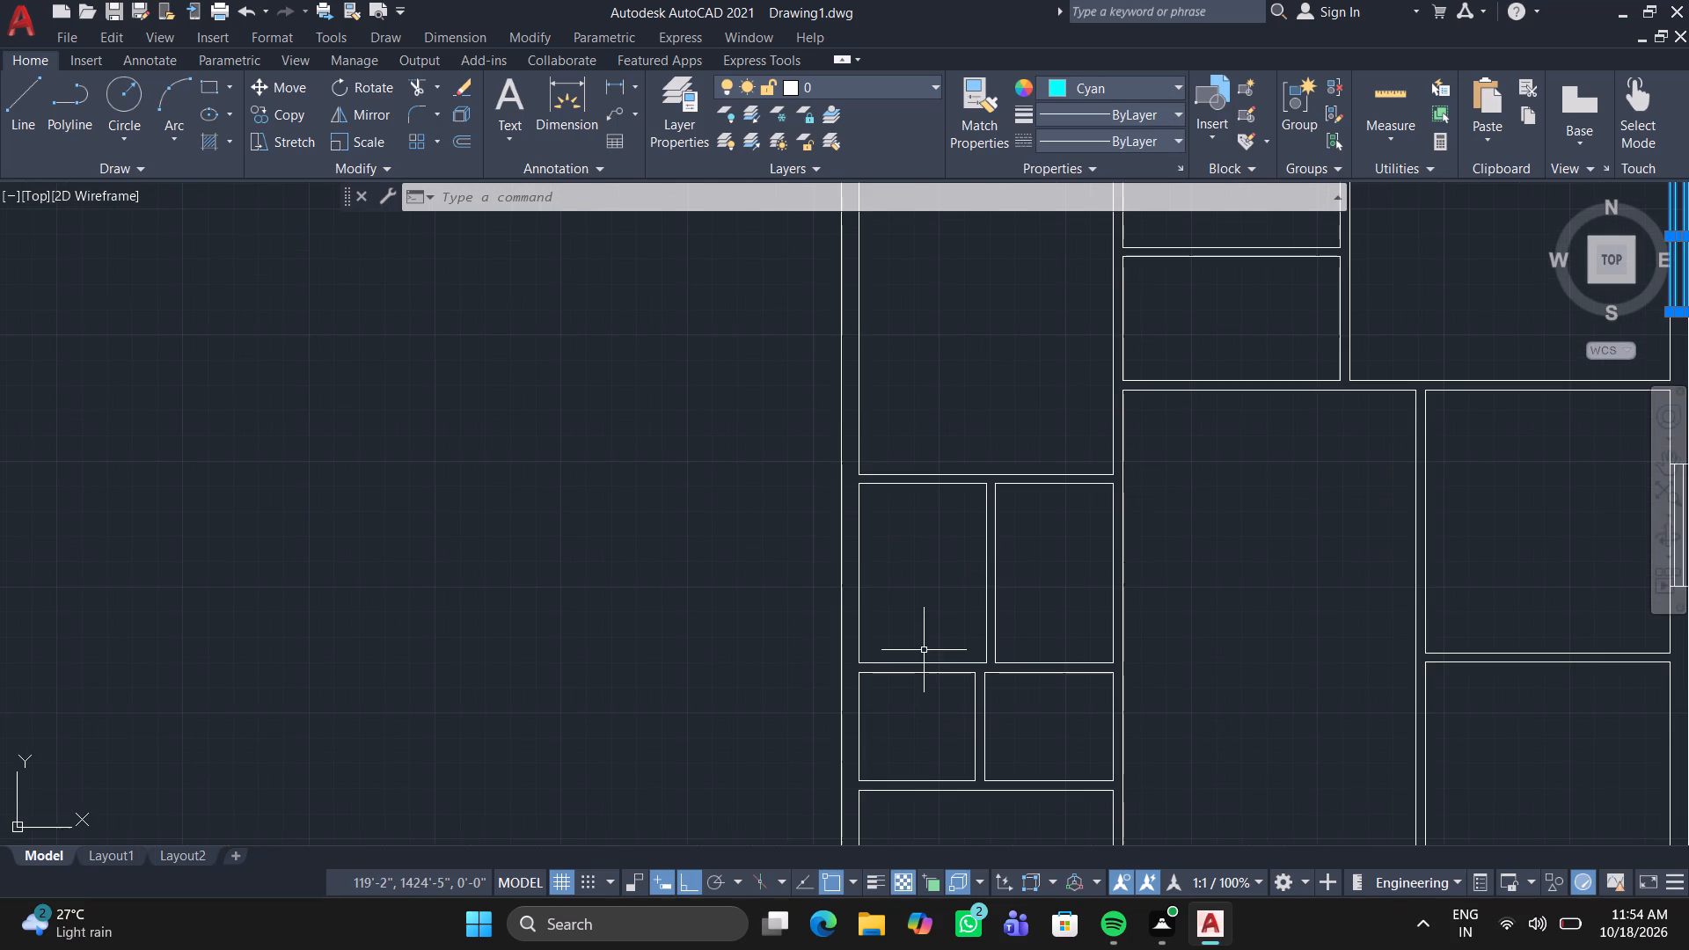
scroll(919, 640, "down", 1)
scroll(919, 640, "up", 1)
scroll(916, 586, "down", 1)
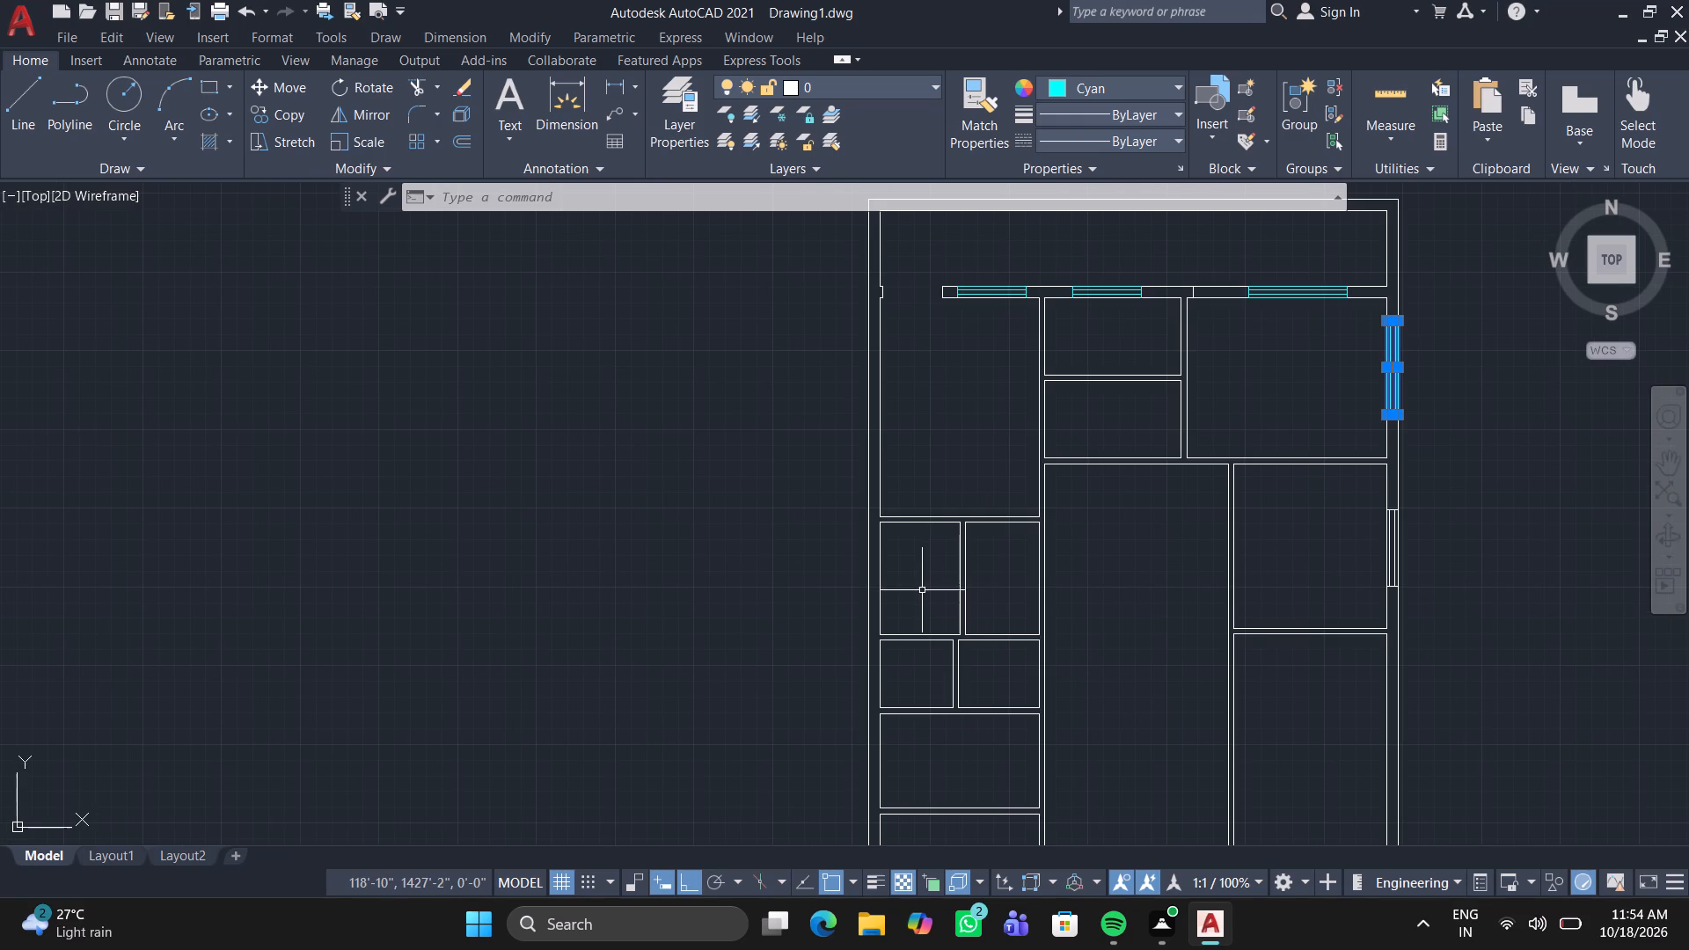
scroll(1049, 663, "down", 1)
middle_click_drag(1049, 663, 1049, 561)
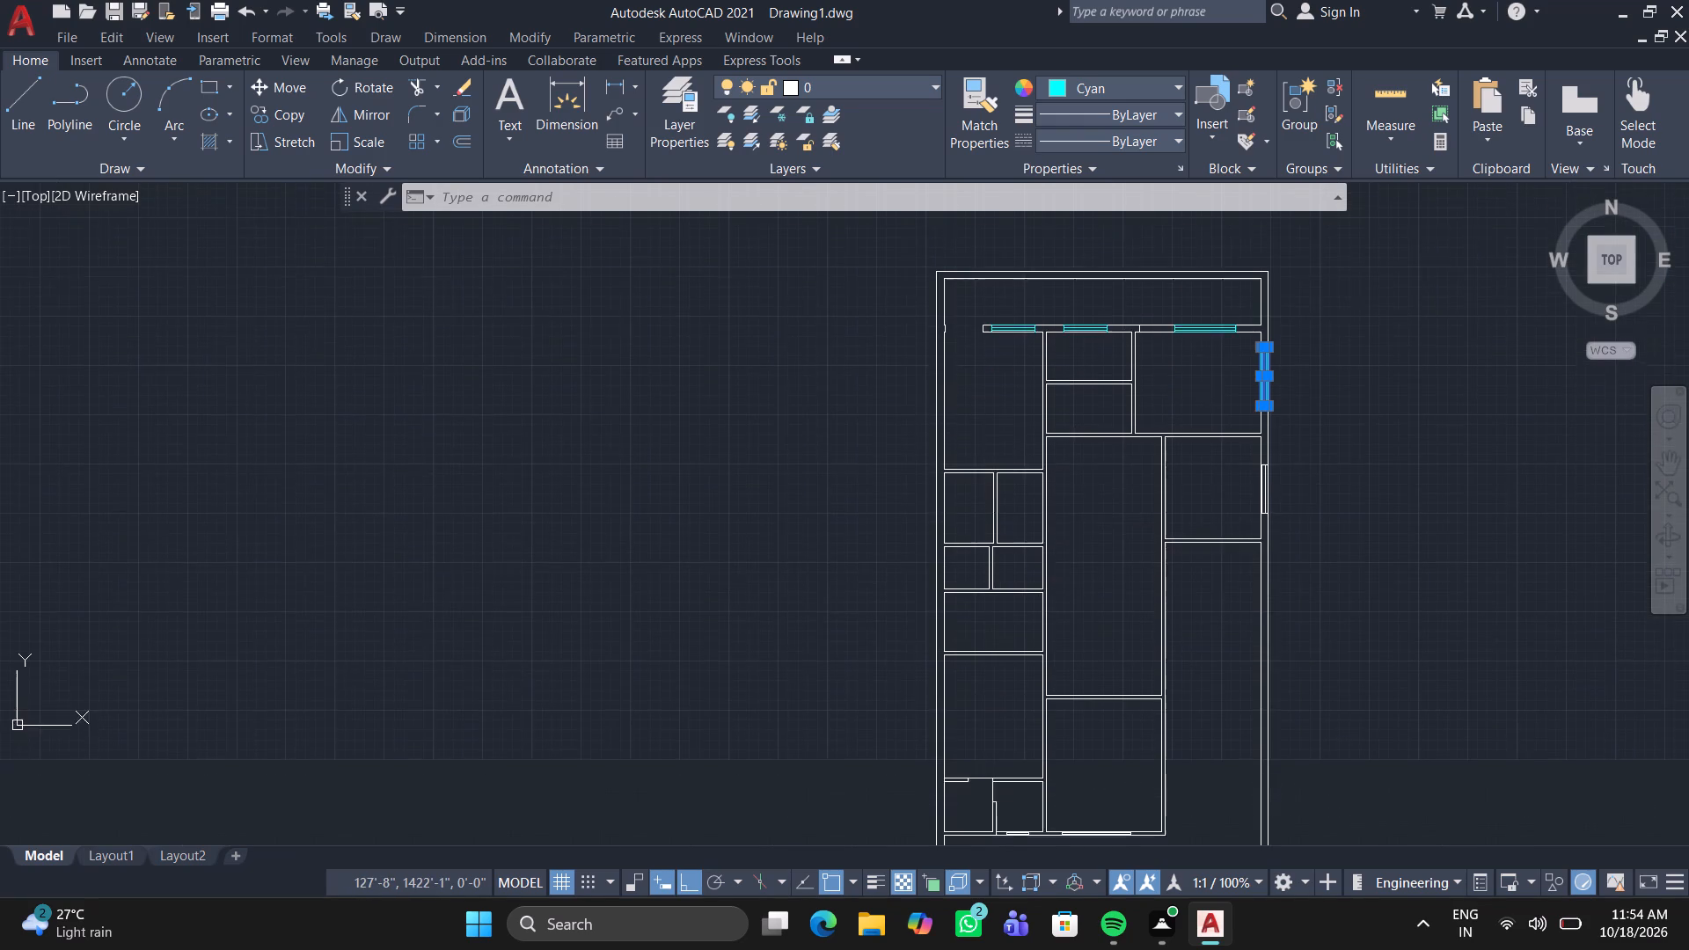
middle_click_drag(1049, 561, 1049, 533)
middle_click(1049, 533)
scroll(935, 580, "up", 4)
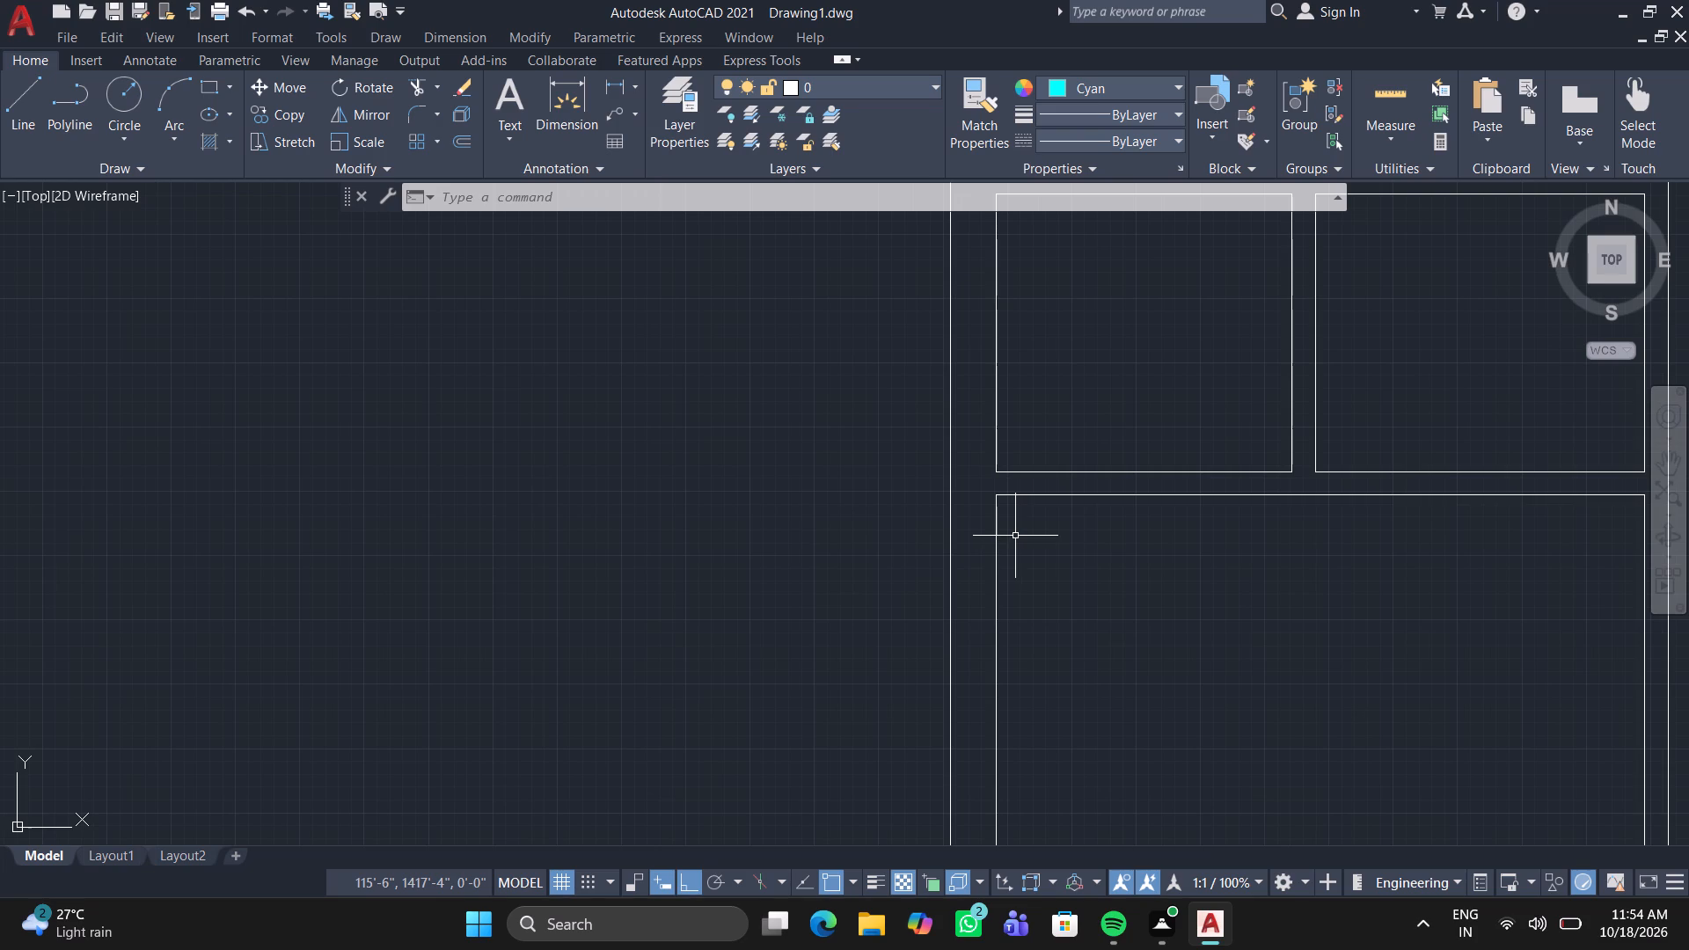
key("l")
key("Return")
scroll(1049, 491, "up", 2)
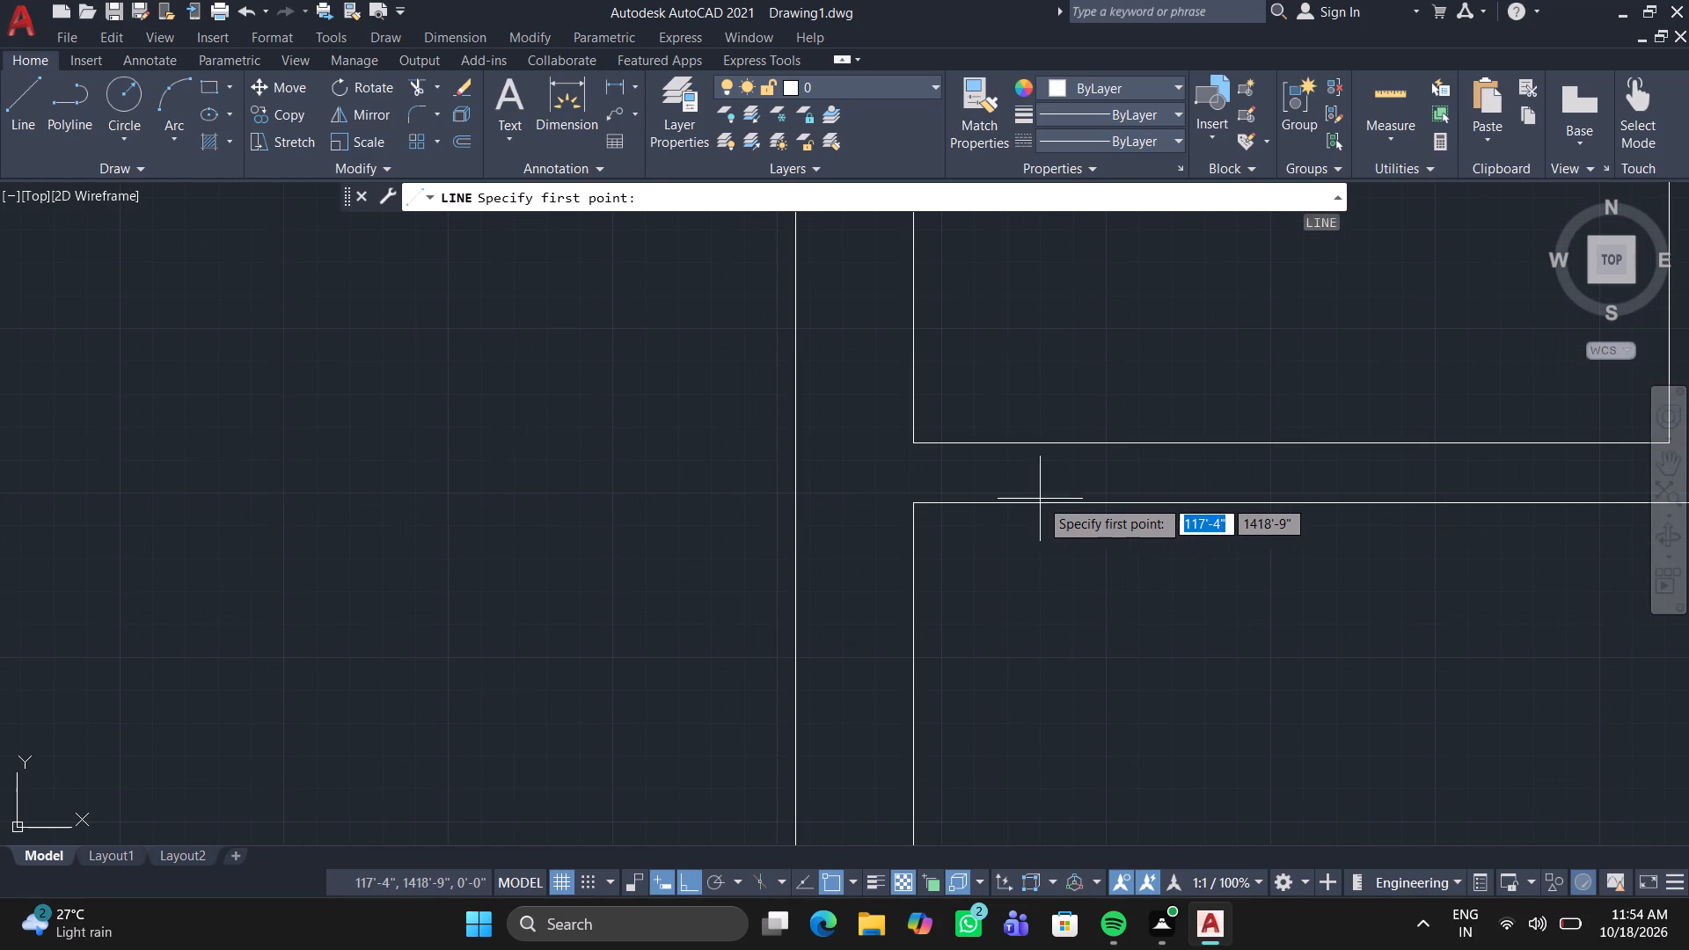
left_click_drag(1062, 503, 1062, 483)
left_click(1064, 435)
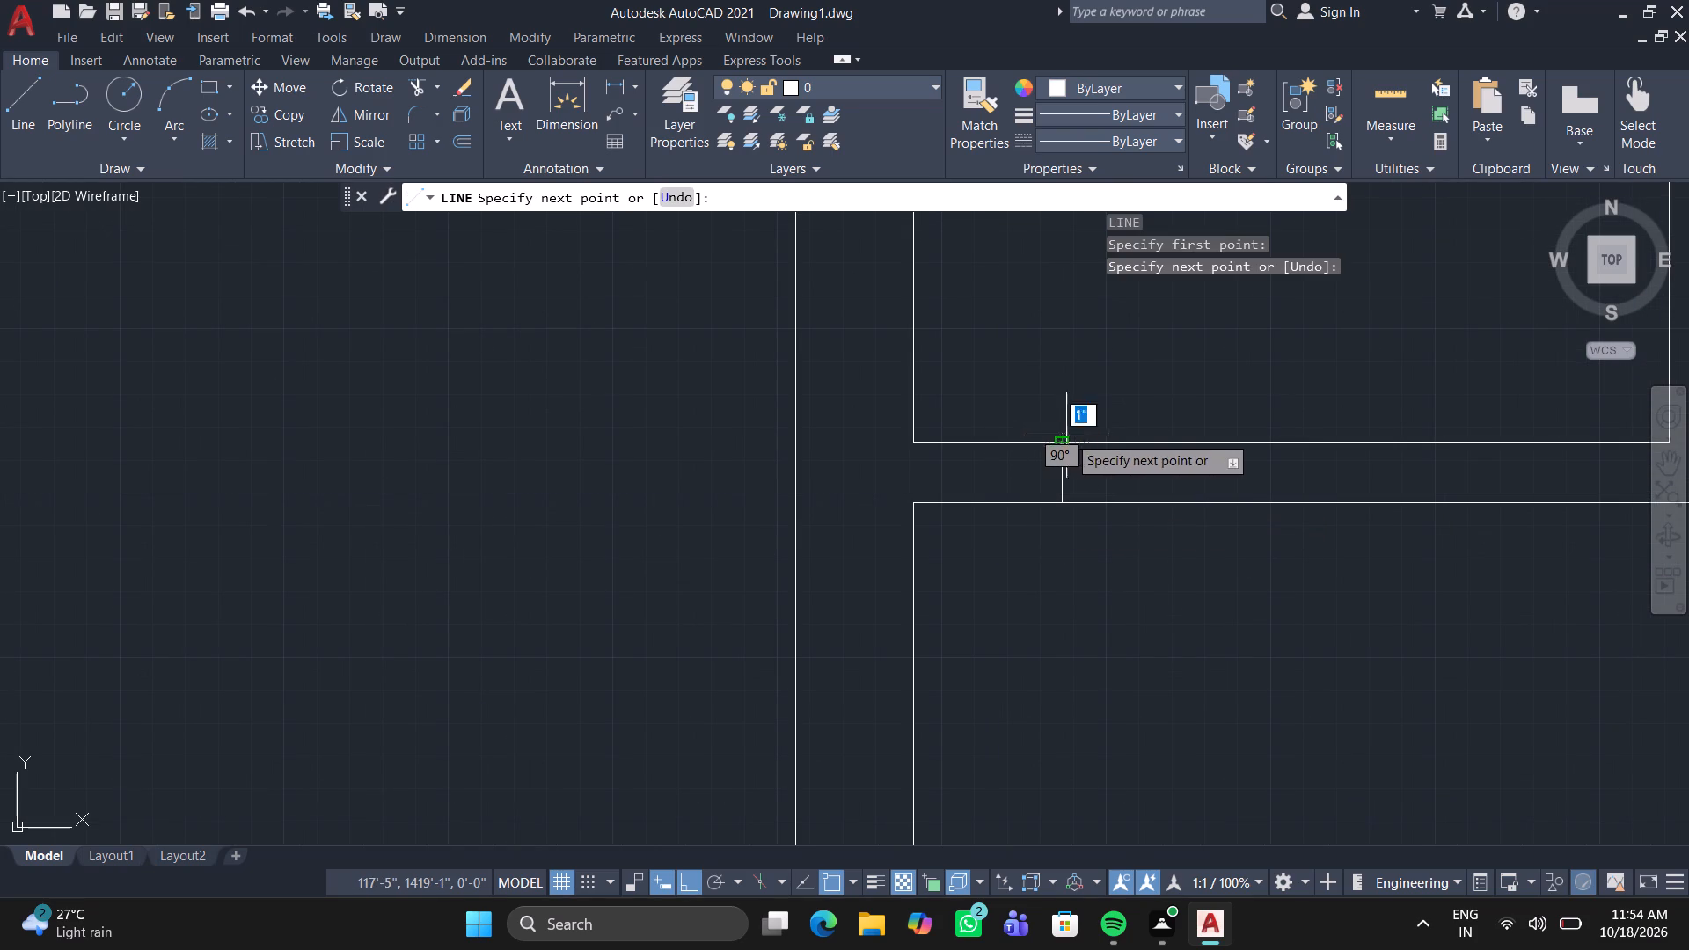
middle_click_drag(1473, 445, 1330, 445)
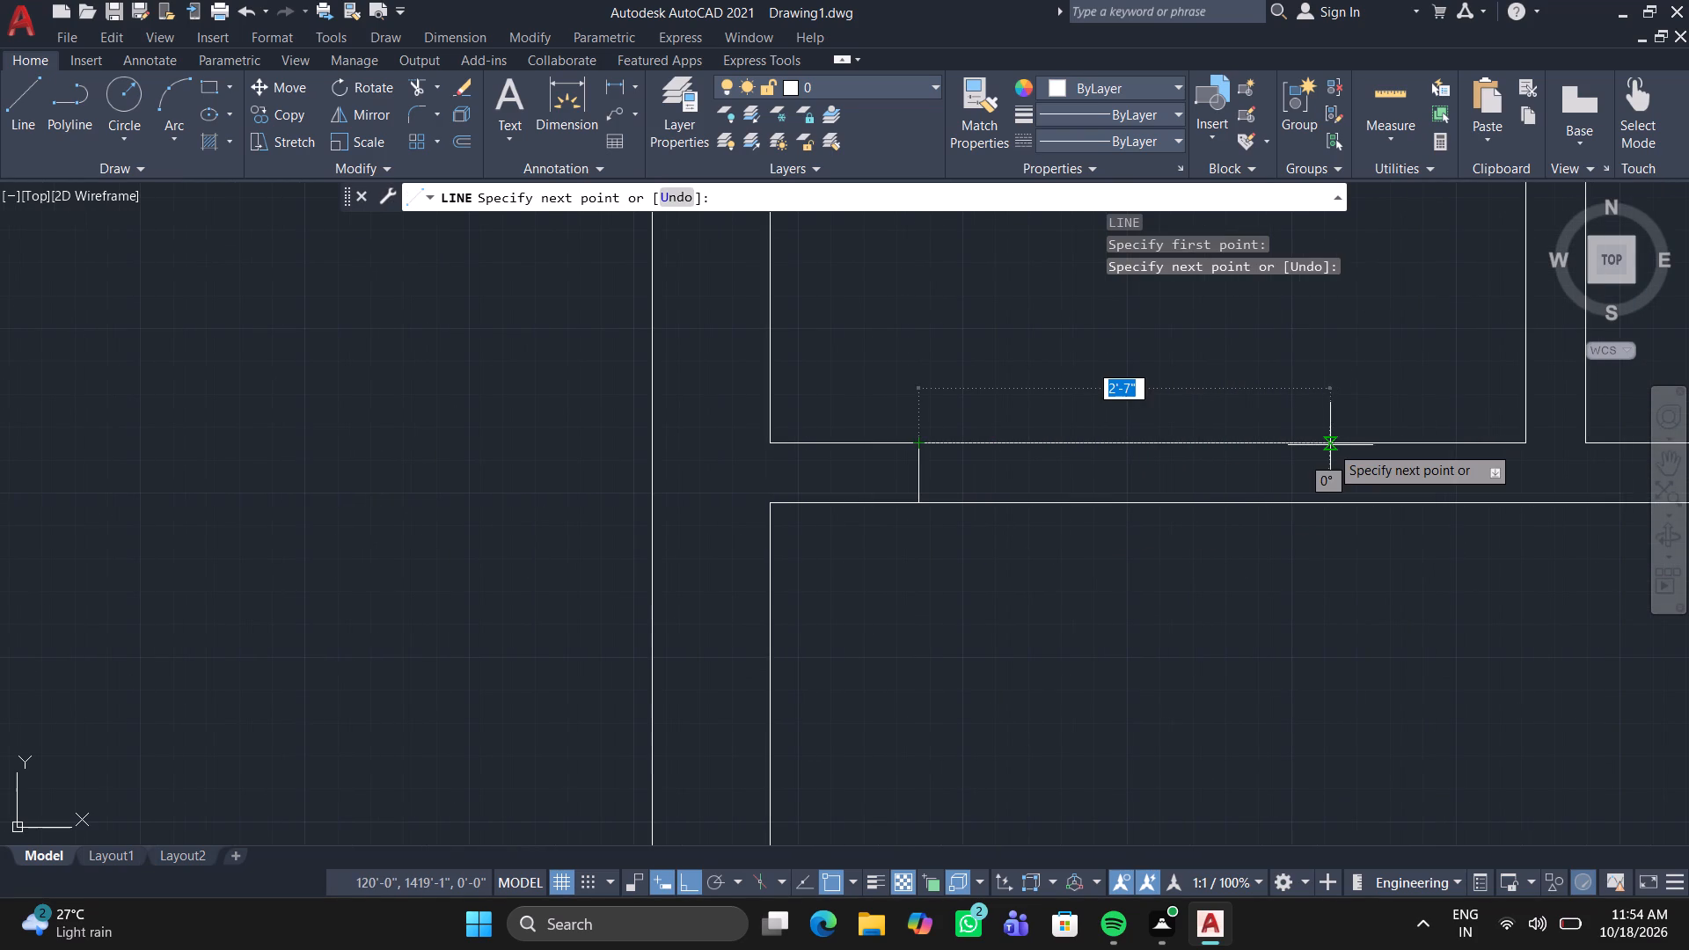
left_click(1305, 449)
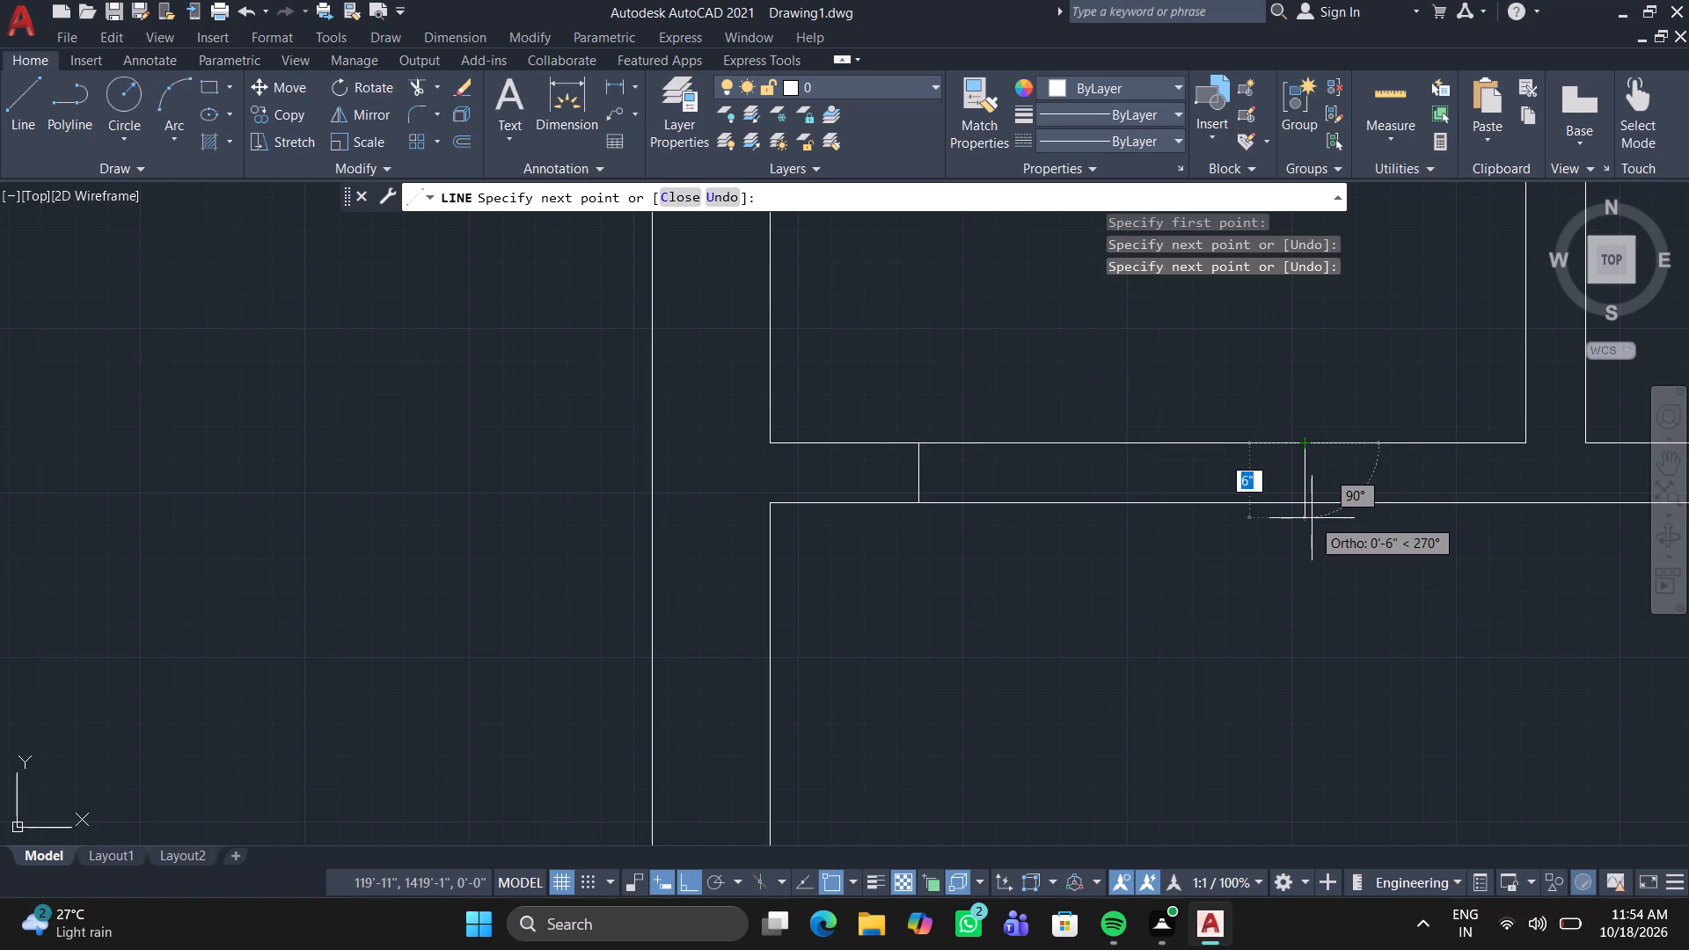
left_click(1305, 506)
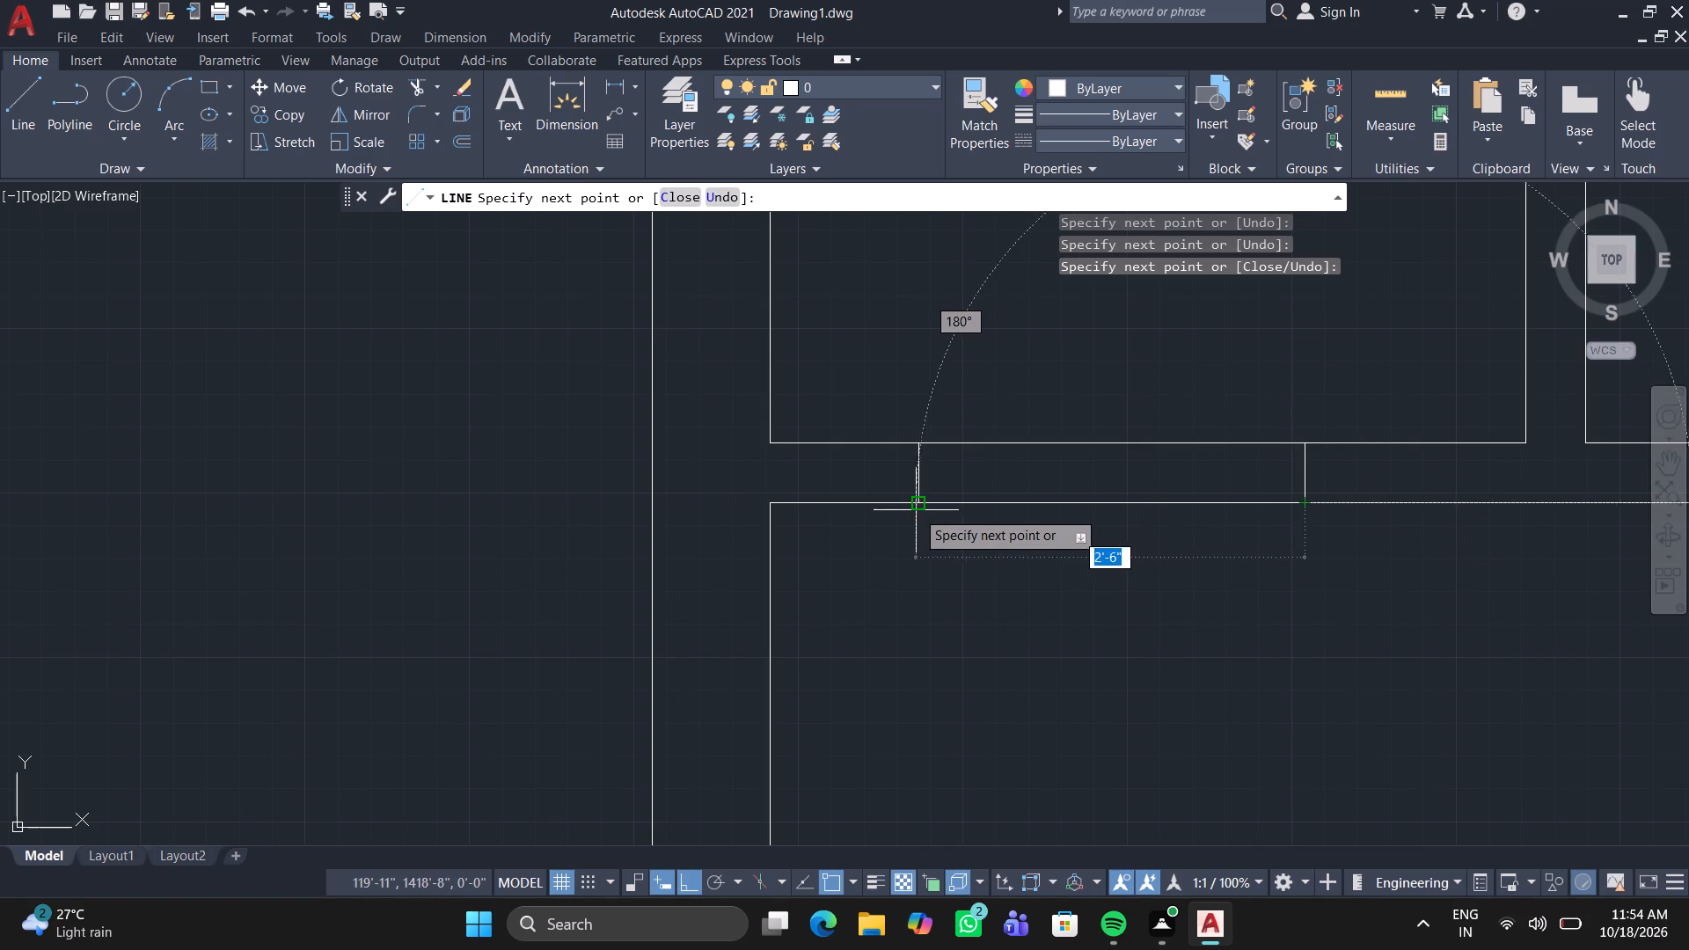
left_click(914, 502)
left_click(919, 493)
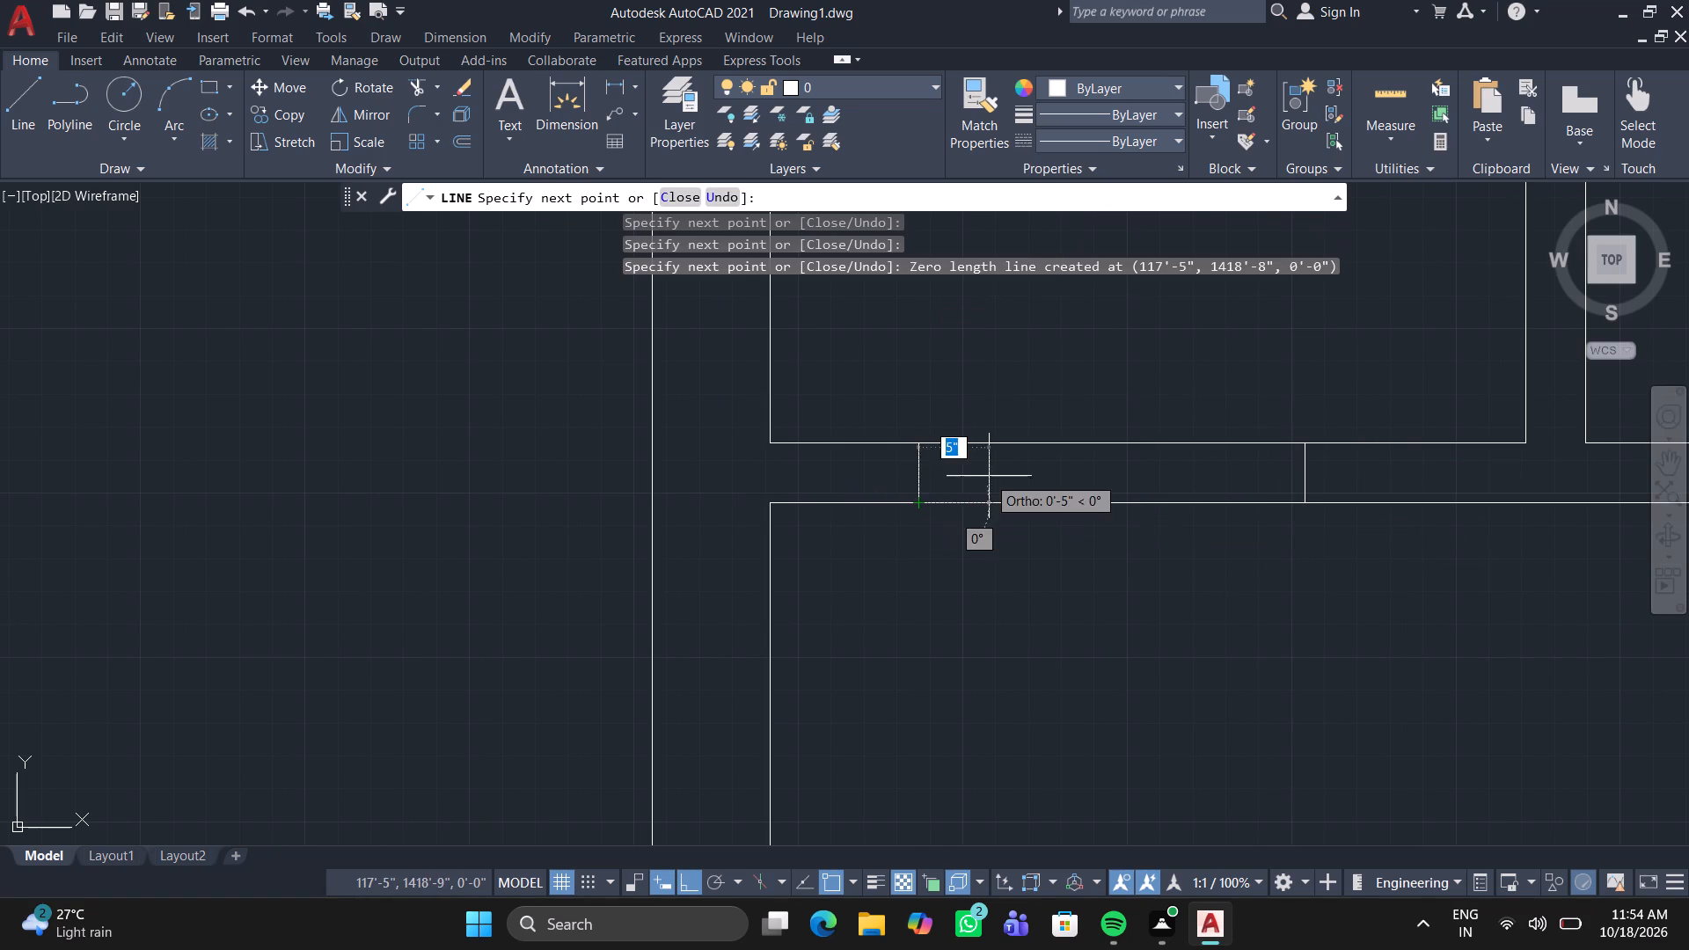
Draw two inner parallel lines about 2'-6" long and 2" apart between the new window's end lines.
scroll(907, 491, "up", 3)
left_click_drag(959, 495, 971, 493)
scroll(1554, 457, "down", 2)
middle_click_drag(1538, 478, 961, 512)
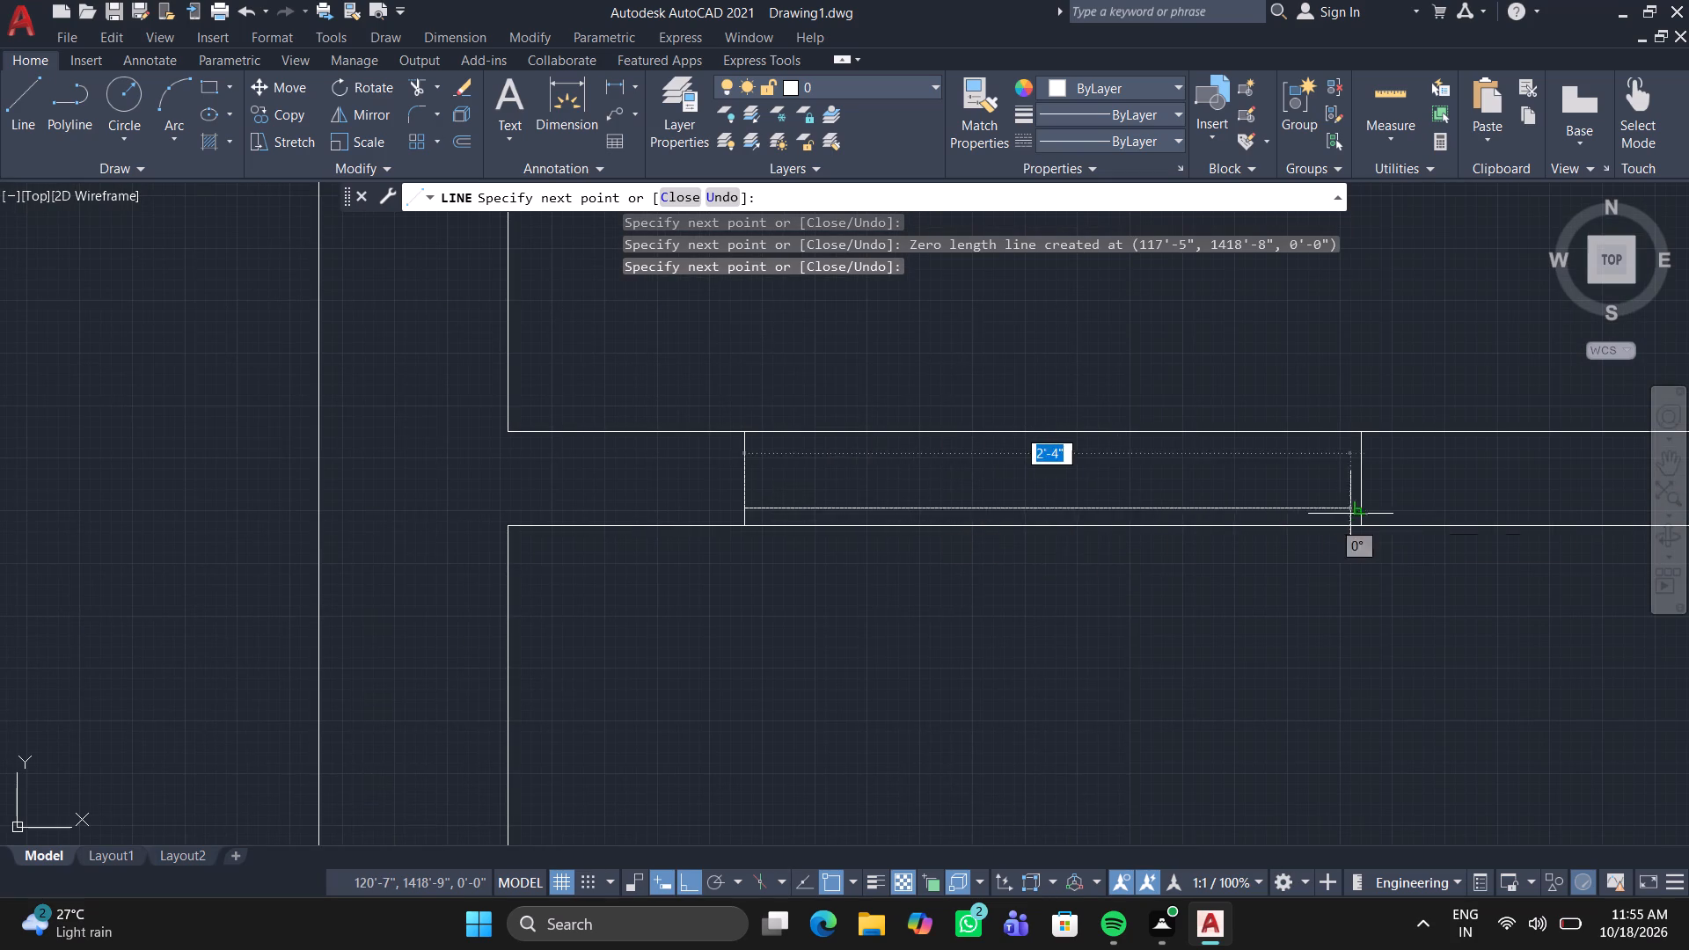
left_click(1360, 505)
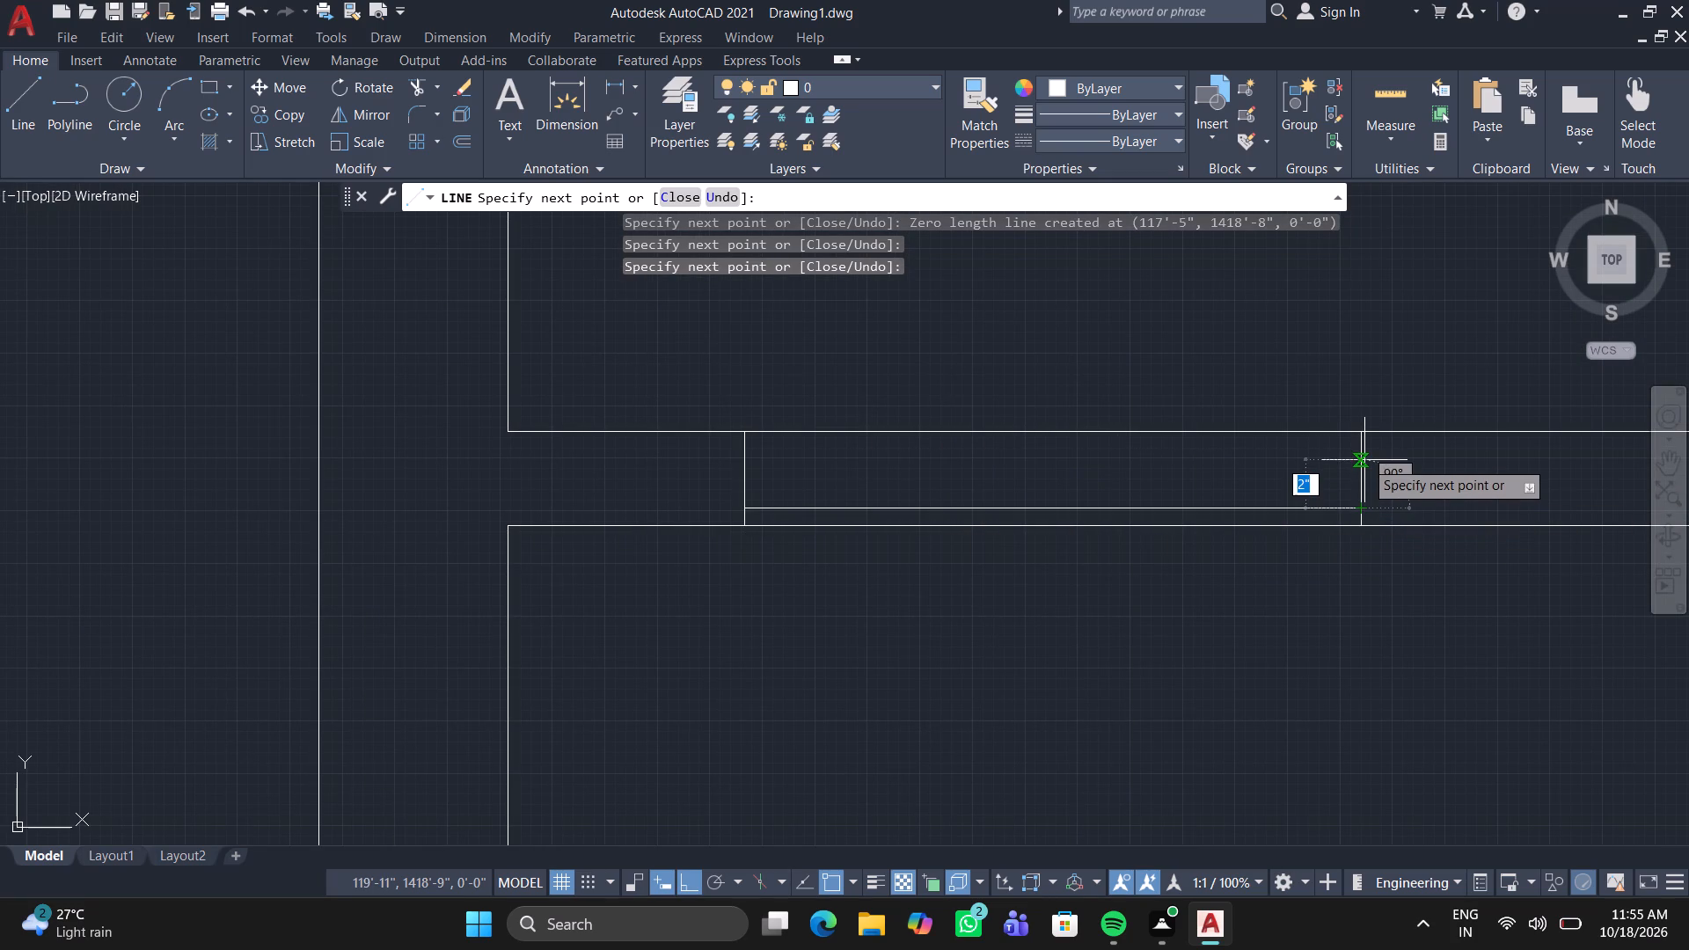
left_click(1363, 464)
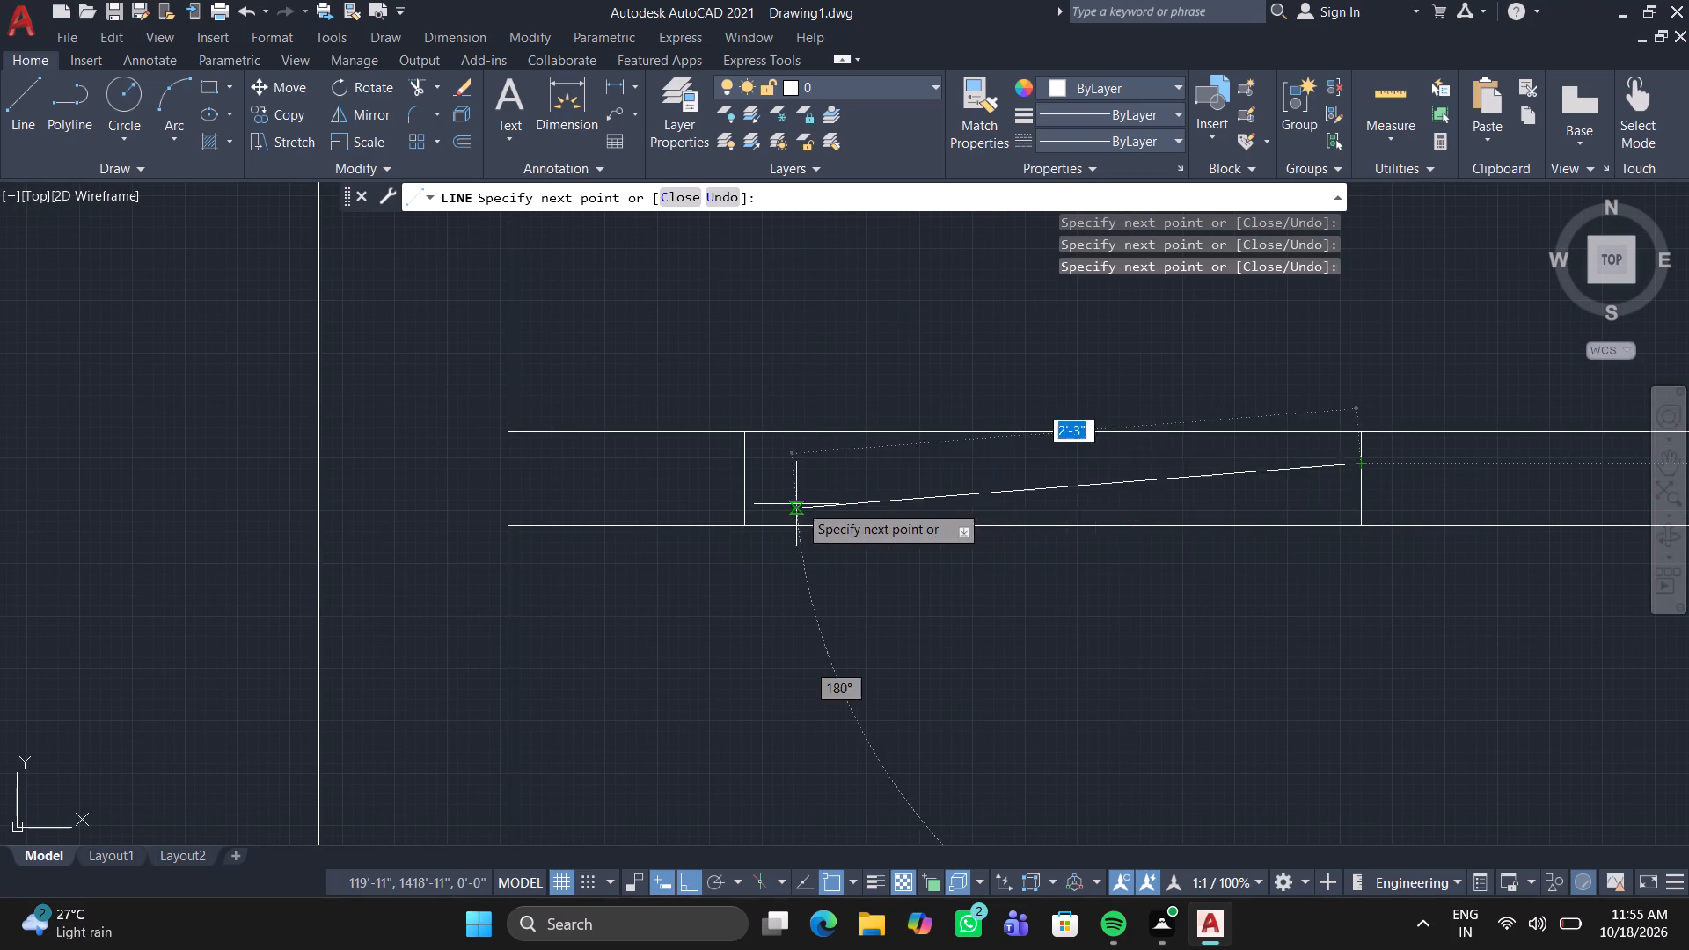
left_click(740, 461)
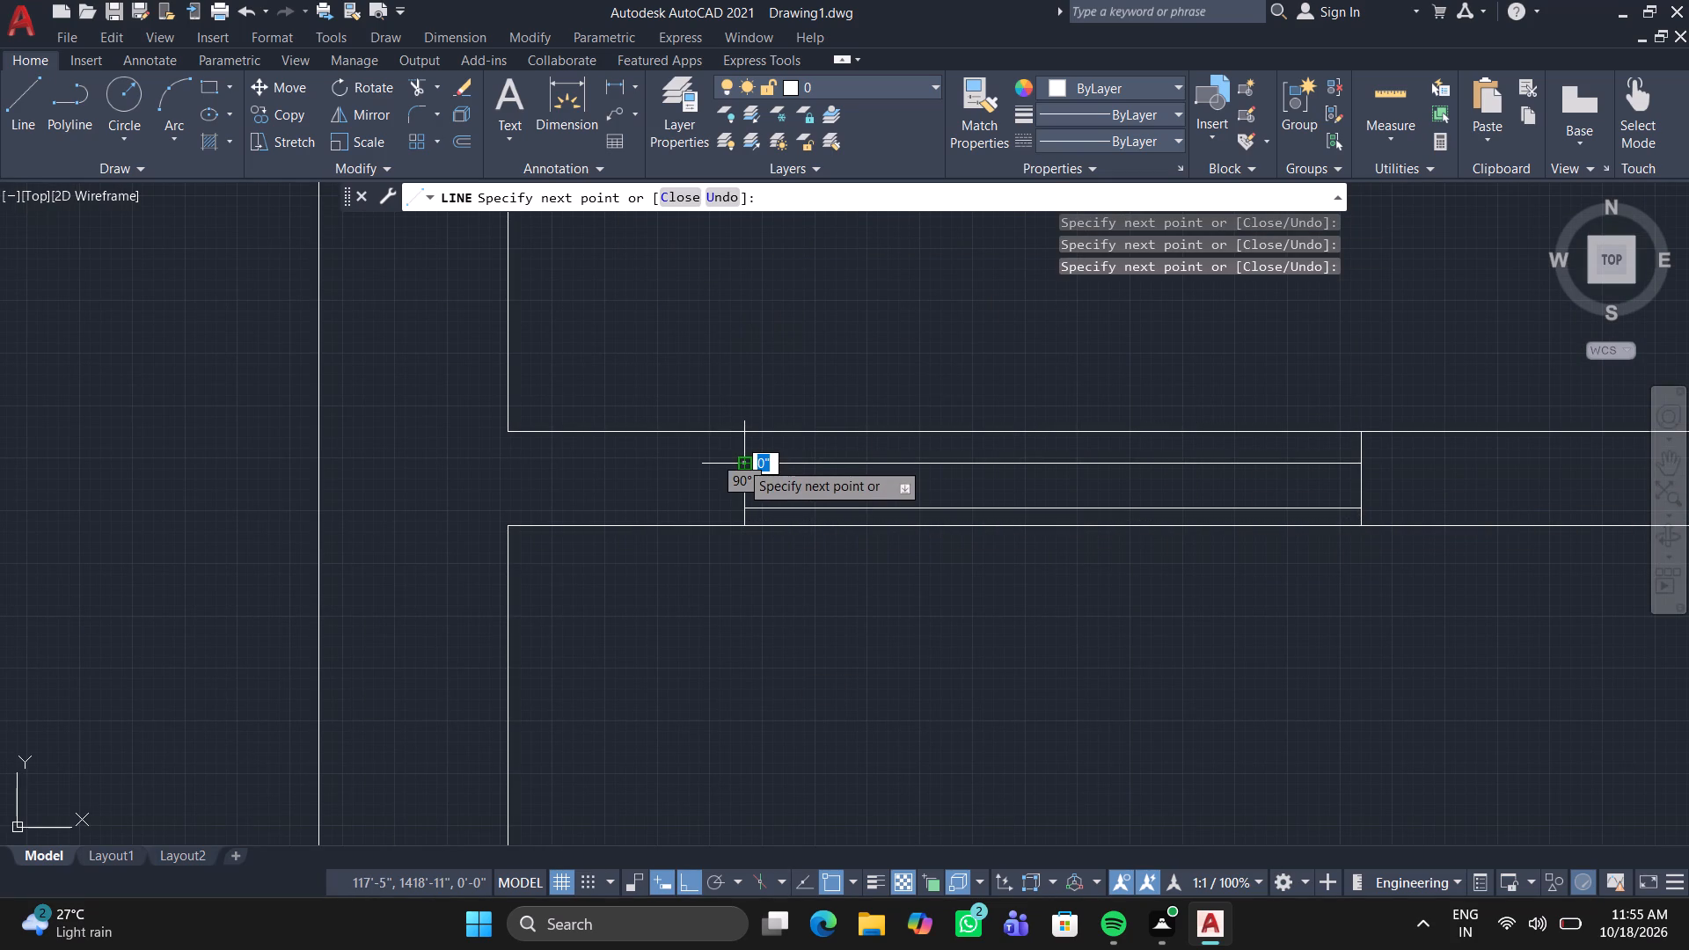
key("Escape")
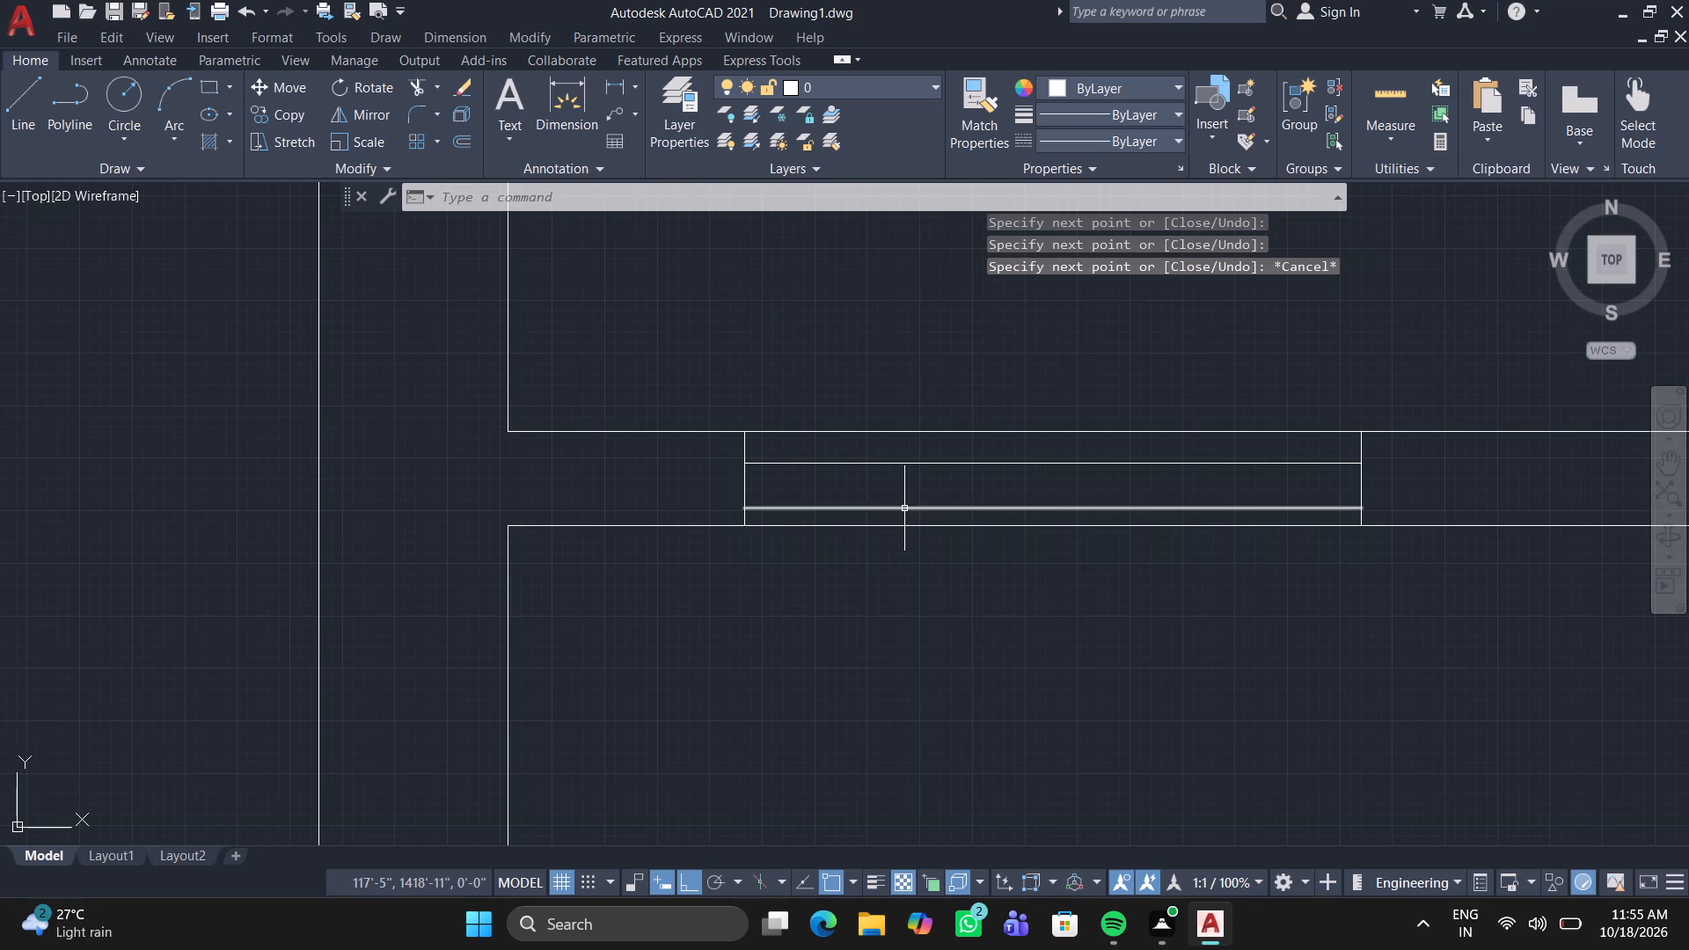
Delete the lower inner line of the new window.
left_click(909, 505)
left_click(1008, 509)
left_click(1010, 510)
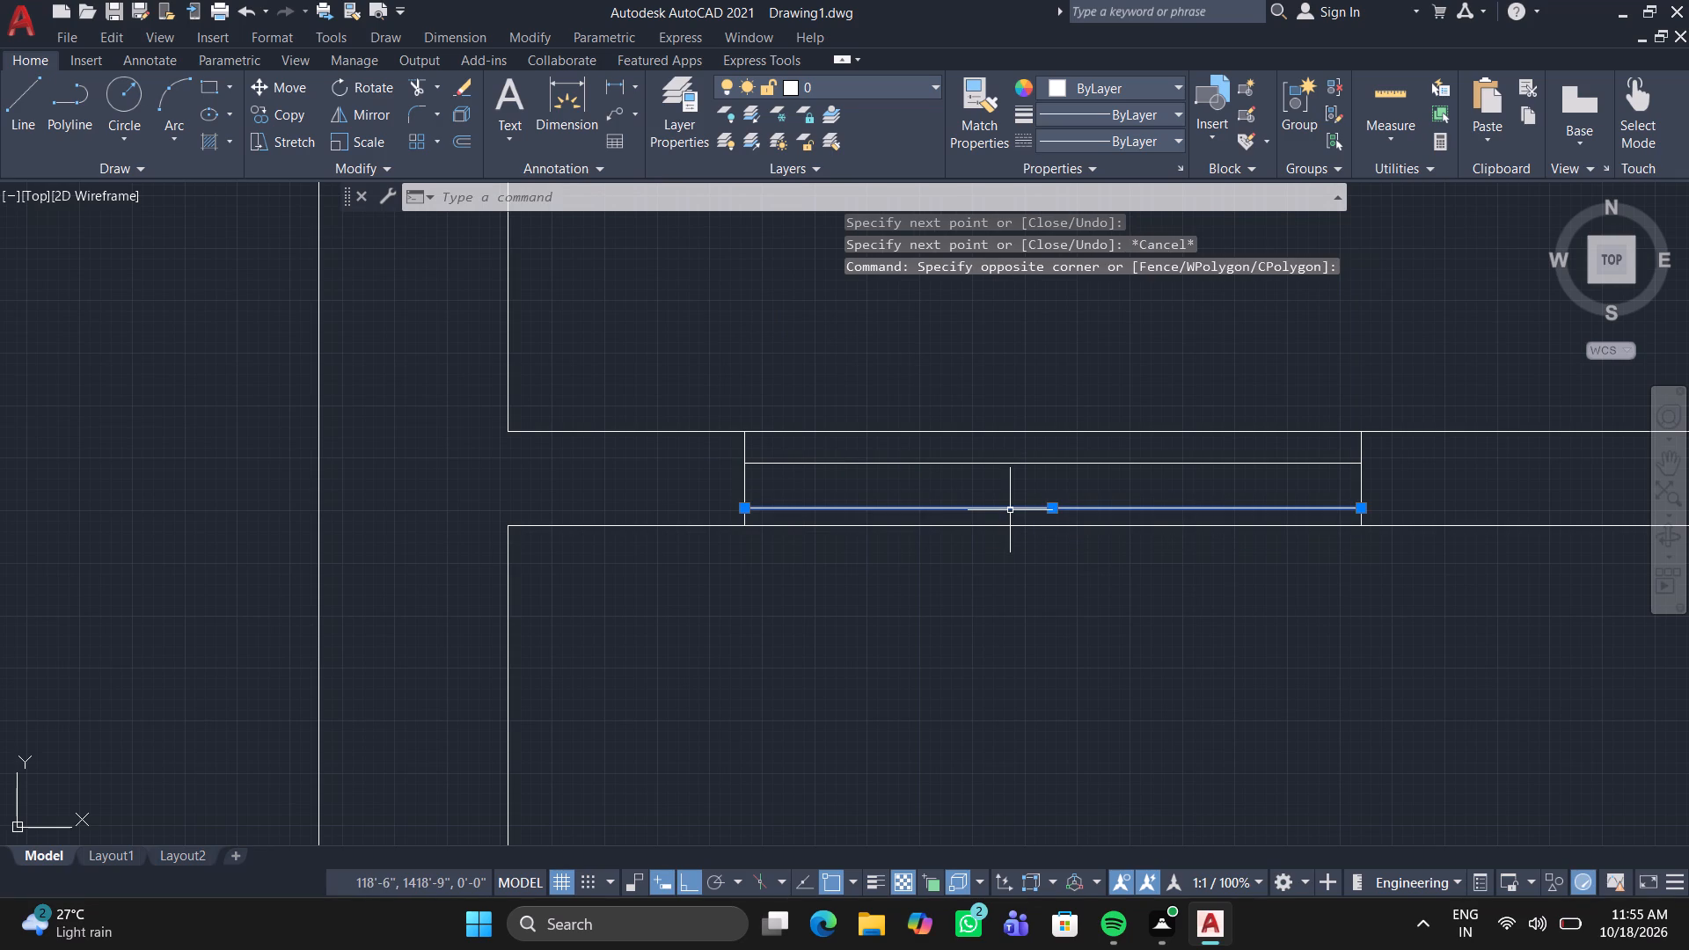
key("Delete")
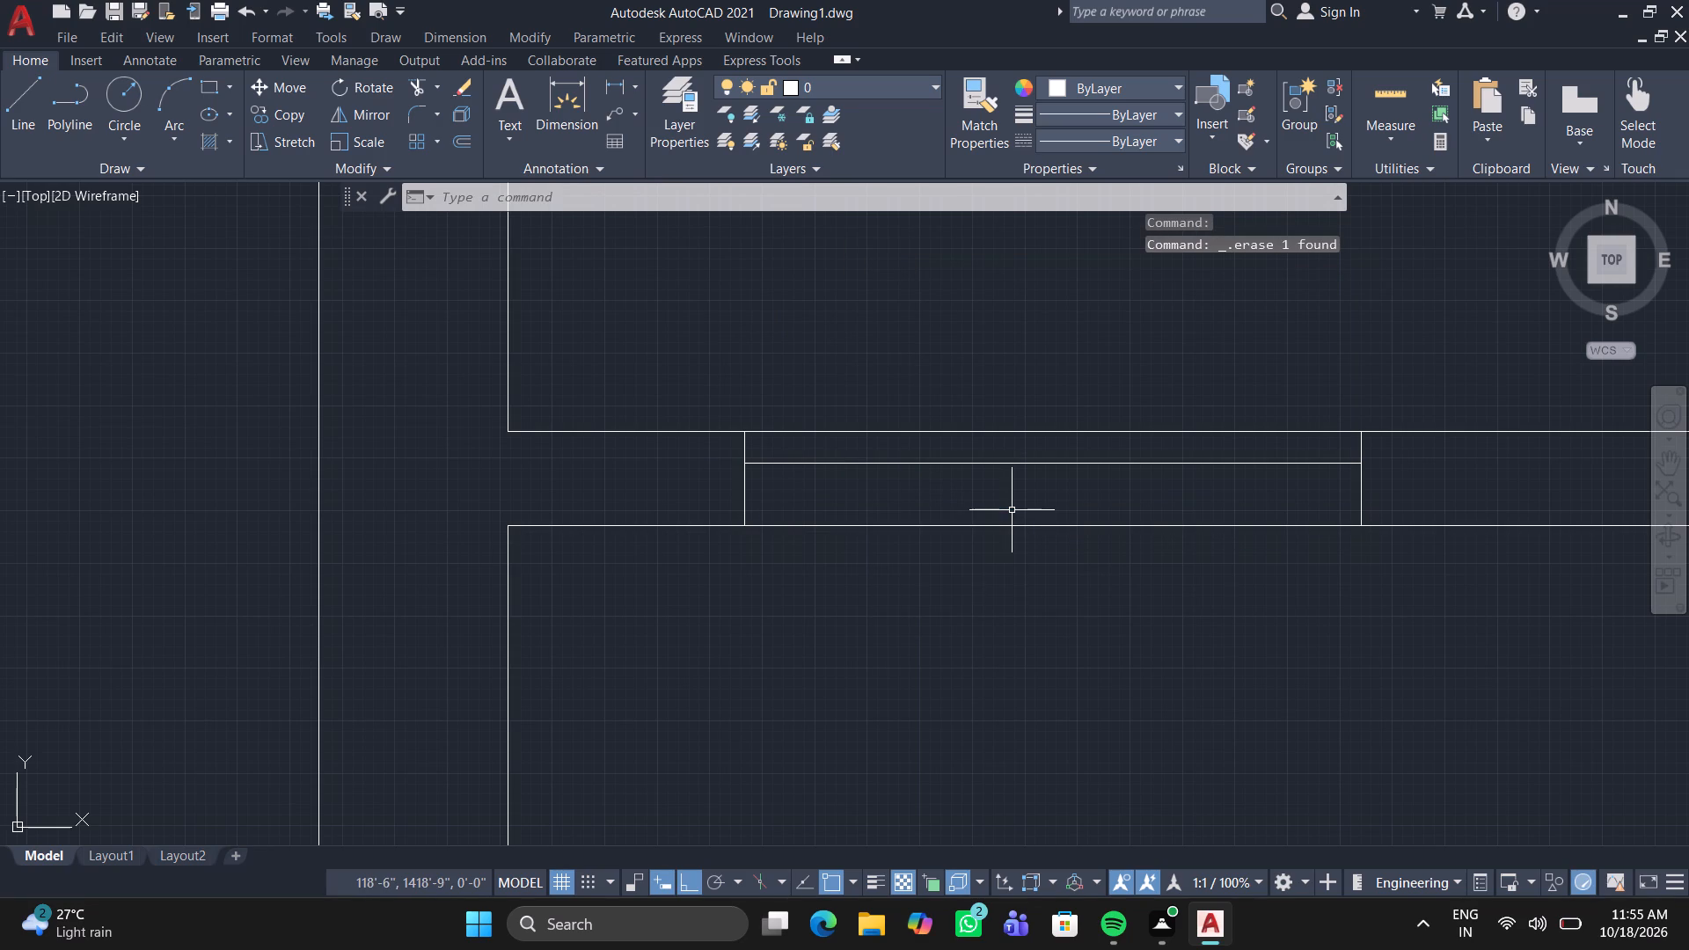
Redraw the lower inner line from the midpoint of the new window's right end line across to its left end line.
key("l")
key("Return")
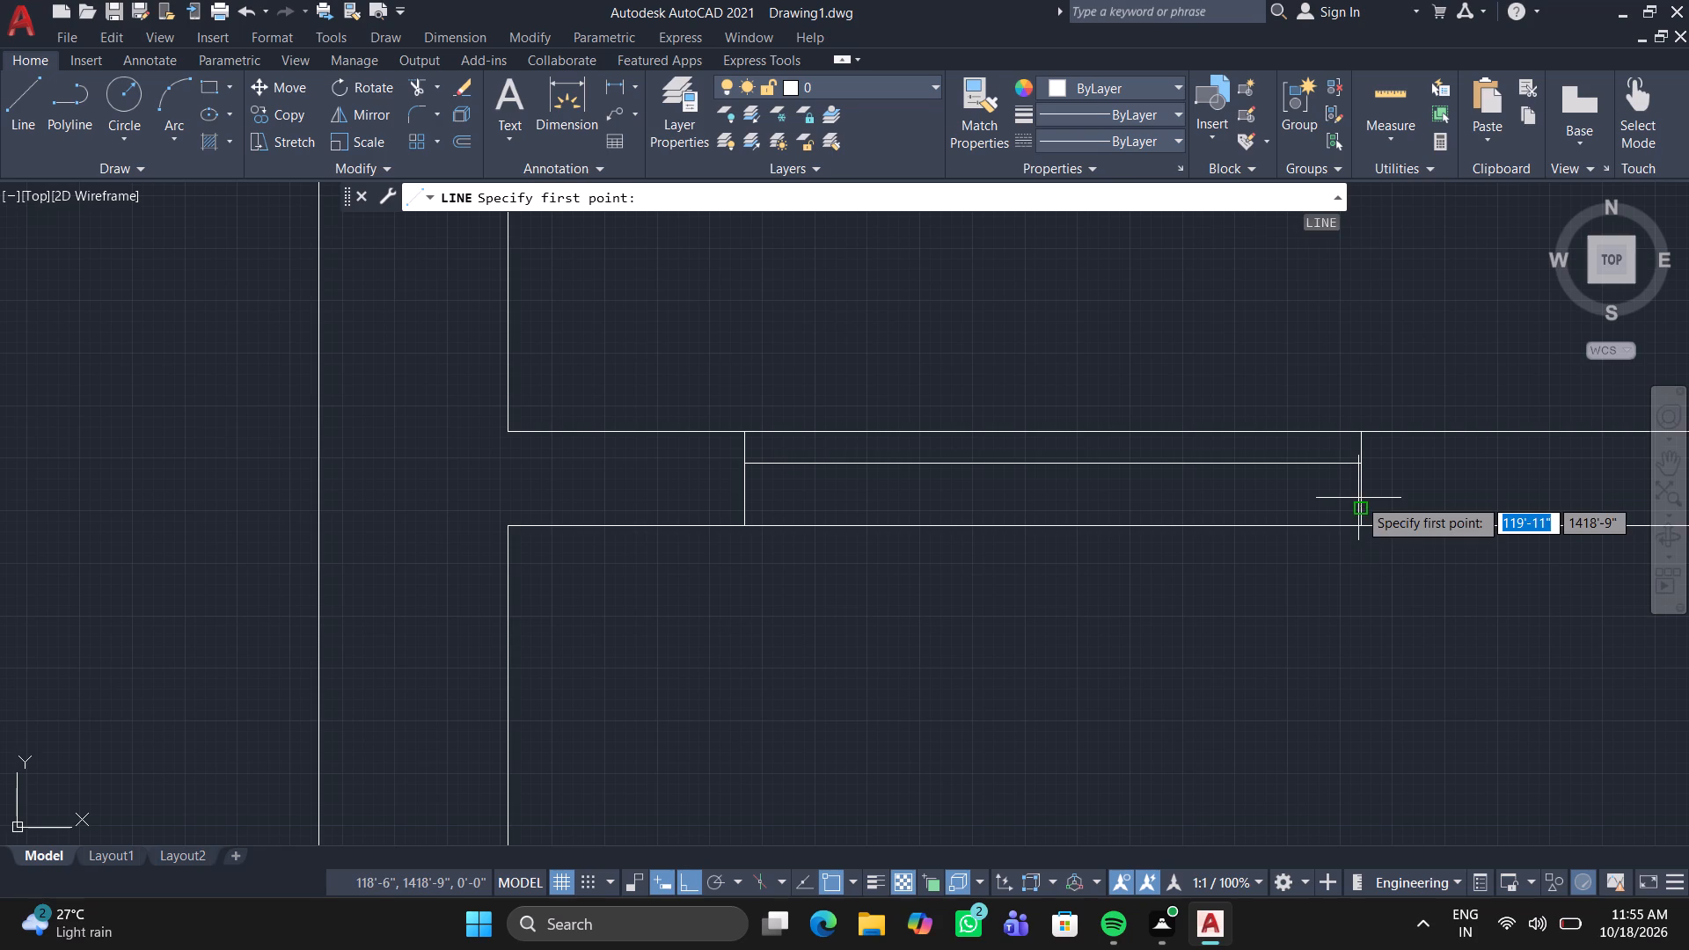
double_click(1358, 498)
scroll(1357, 493, "up", 2)
left_click(1357, 500)
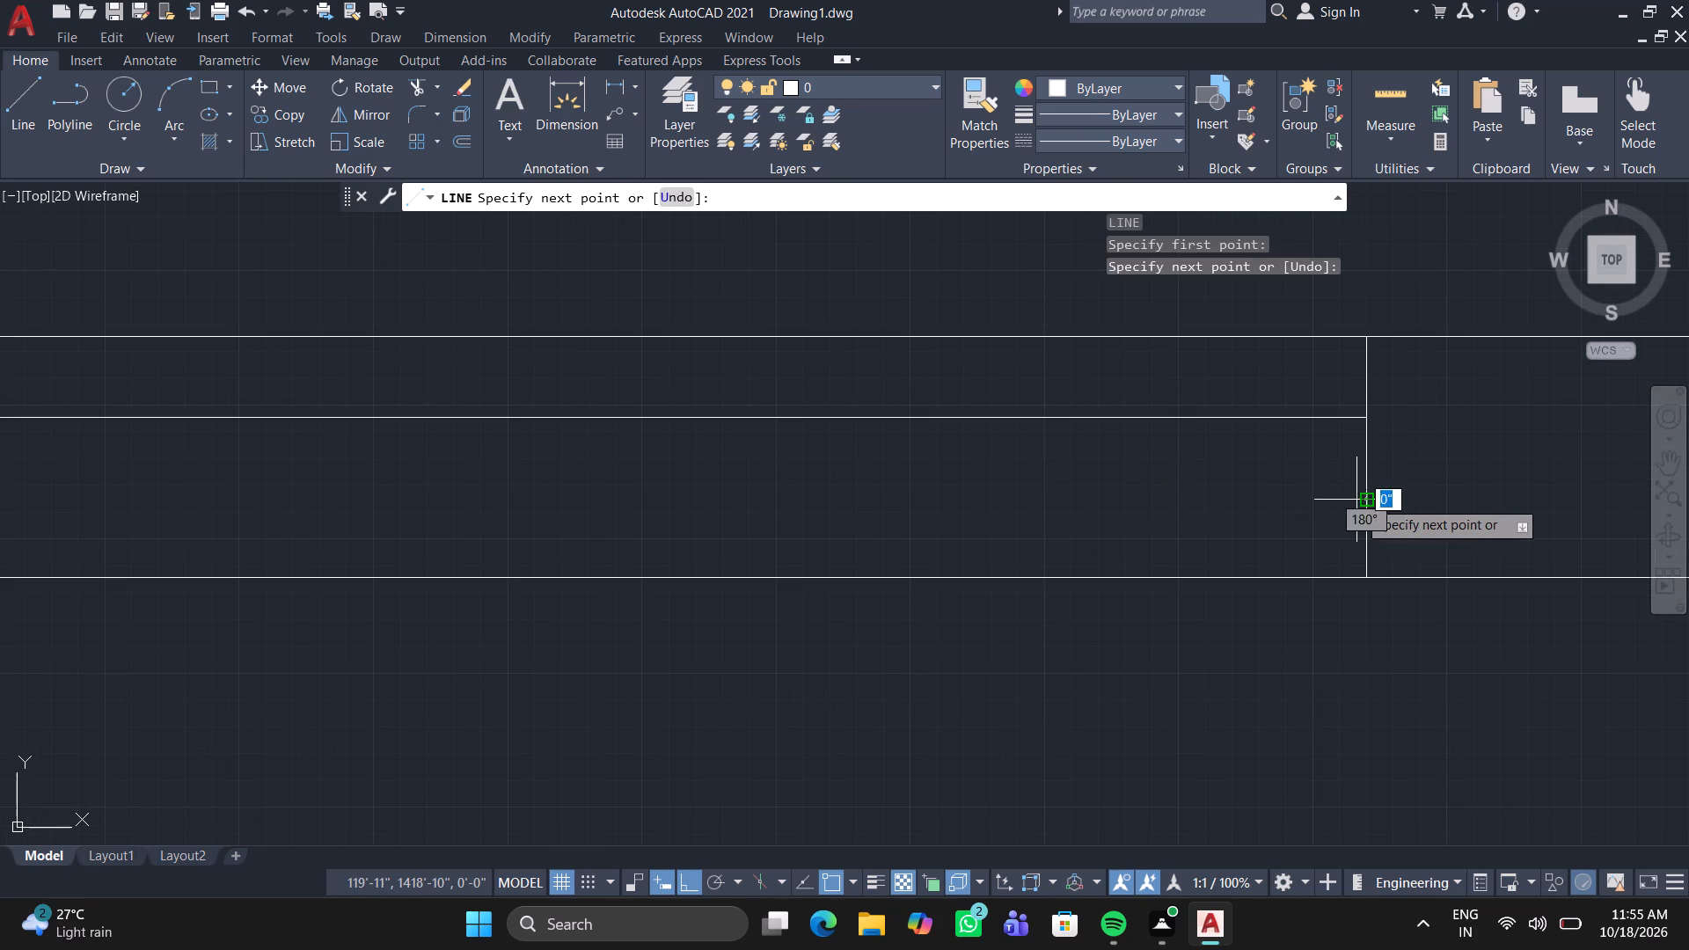
scroll(543, 533, "down", 1)
middle_click_drag(543, 533, 796, 549)
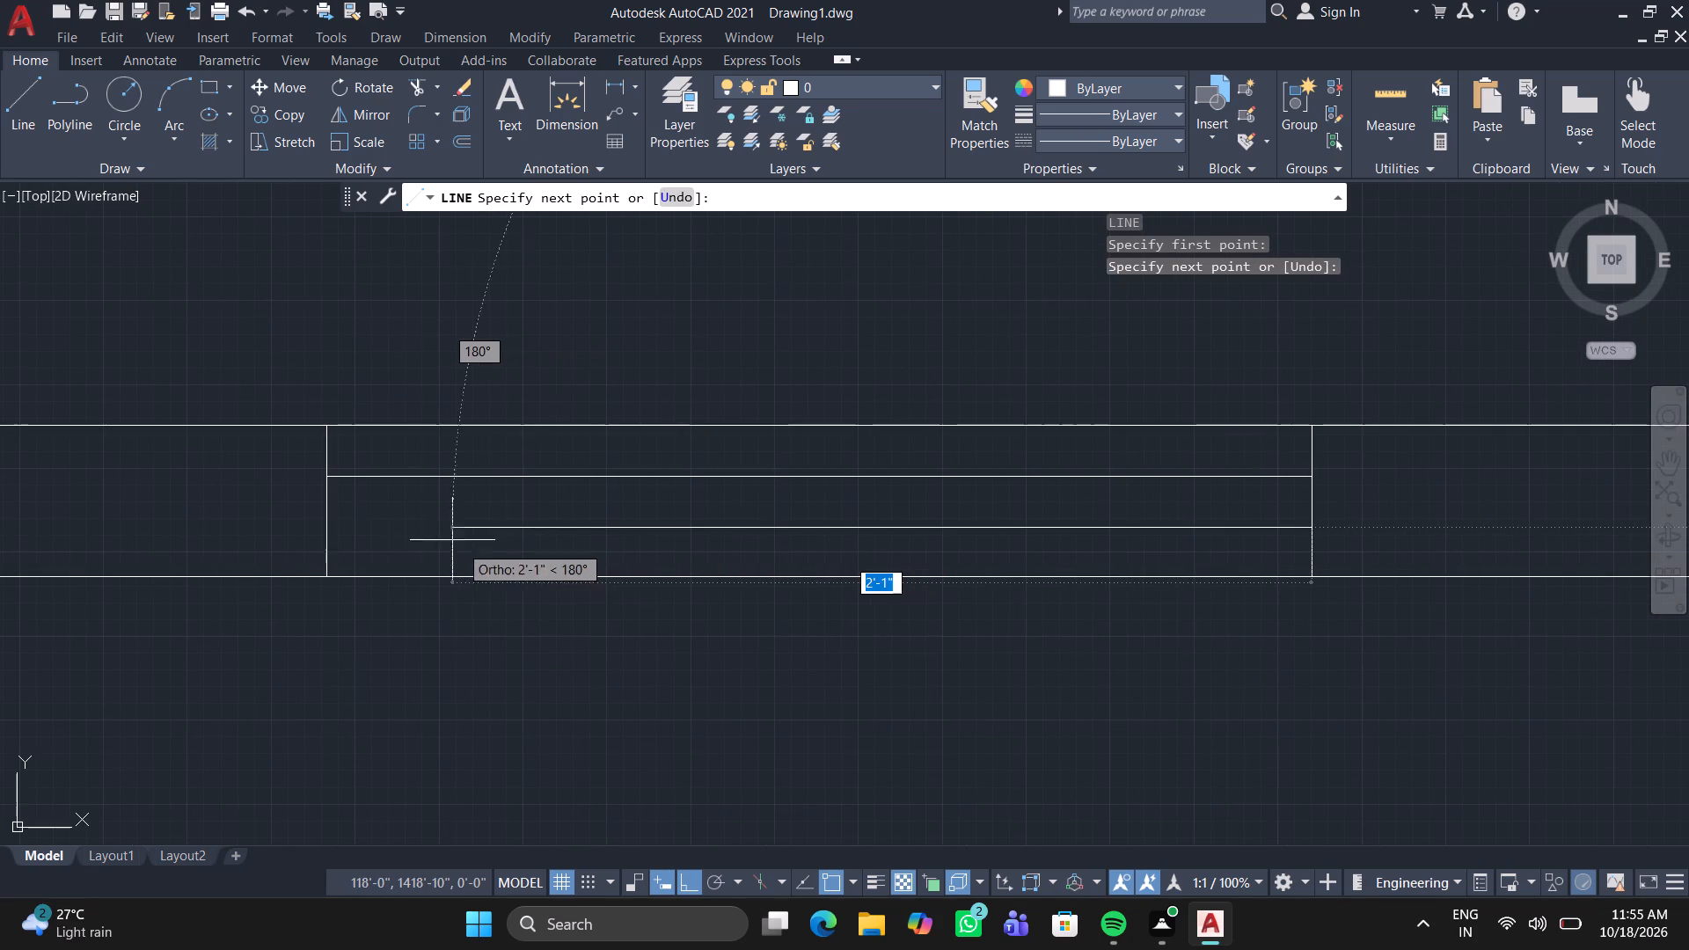
double_click(320, 527)
key("Escape")
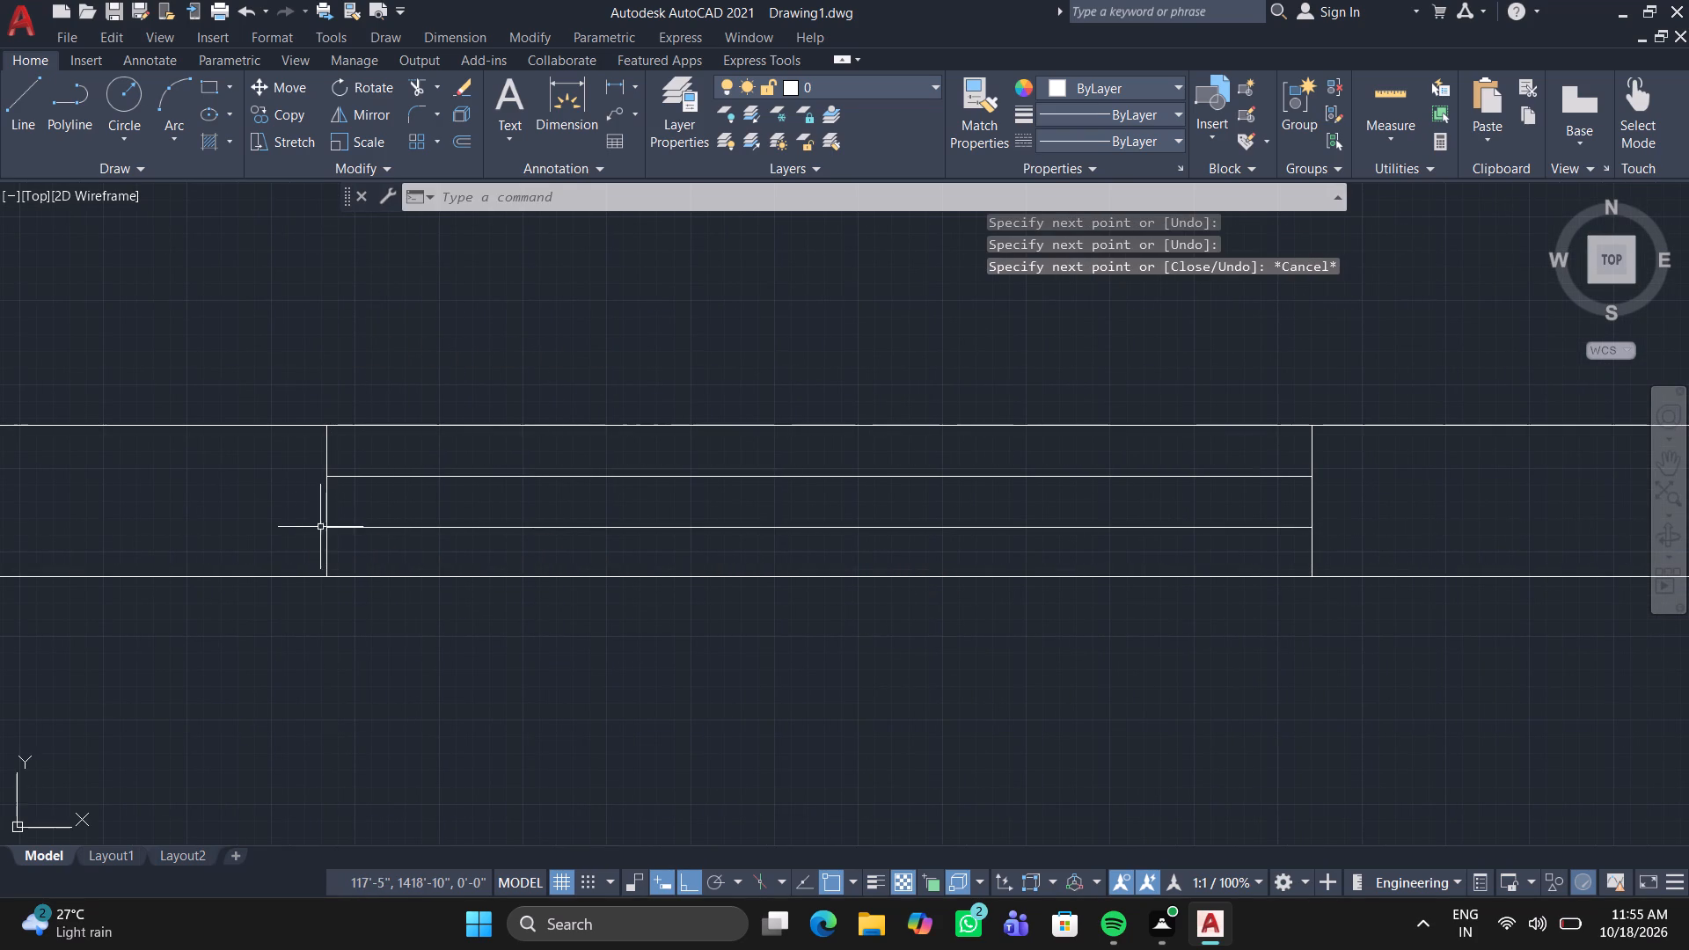
Set the colour of the new window below the left column's lower-left small room to Cyan.
scroll(281, 440, "down", 2)
left_click(262, 371)
left_click(796, 550)
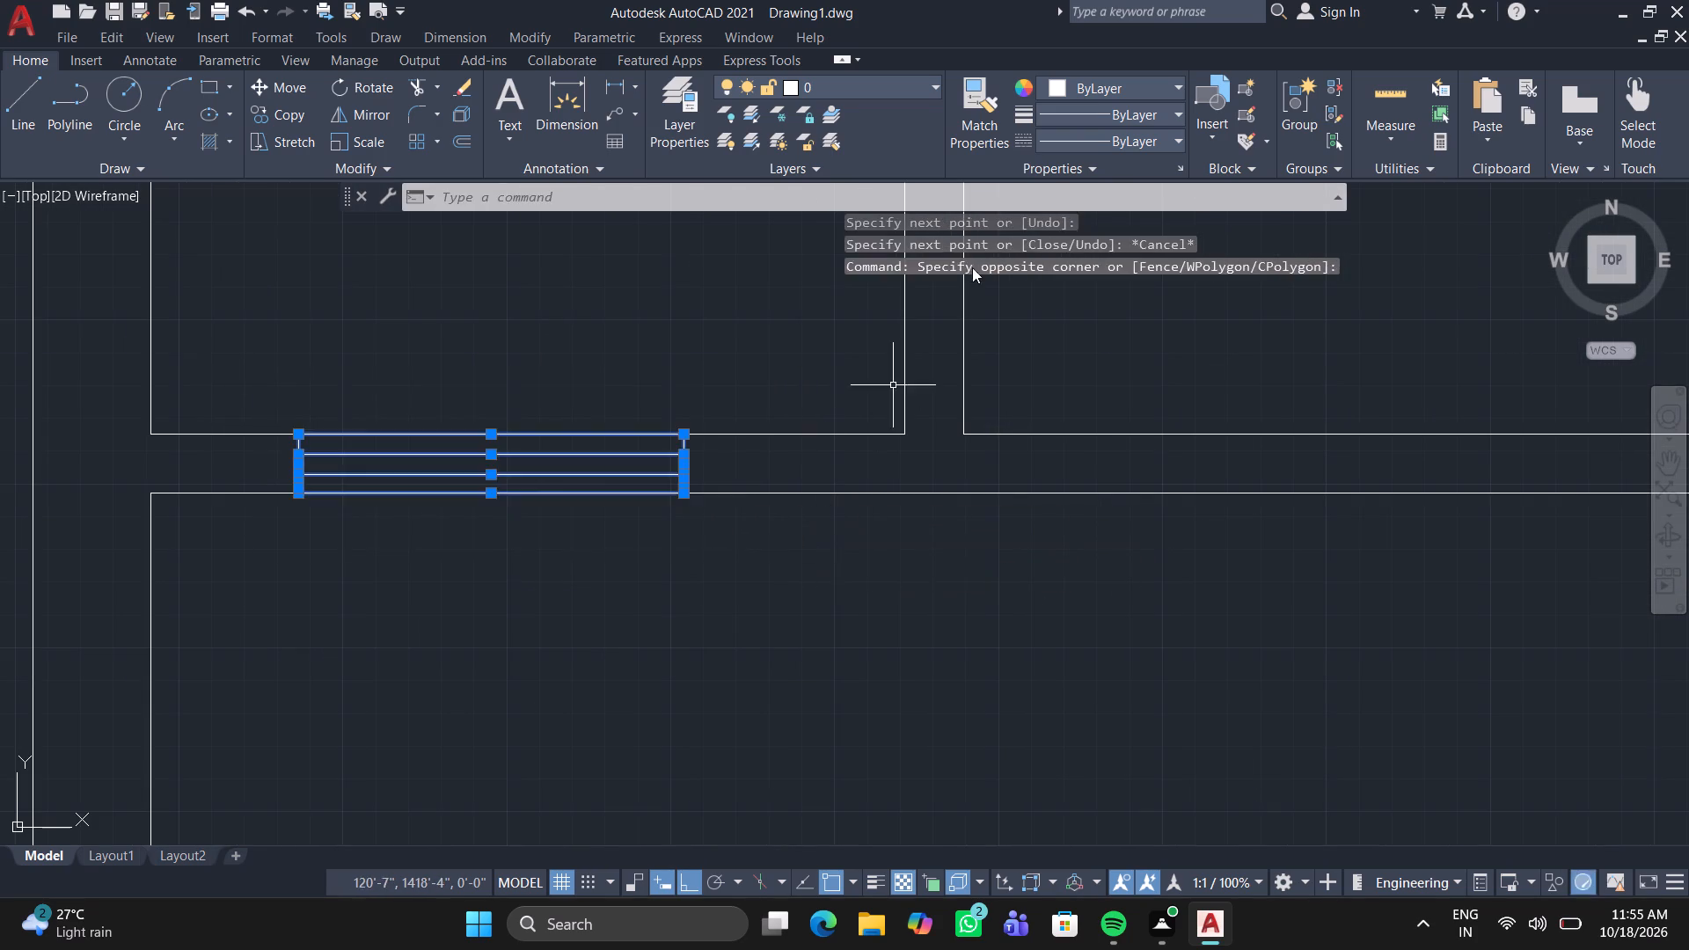
left_click(1120, 74)
left_click(1120, 83)
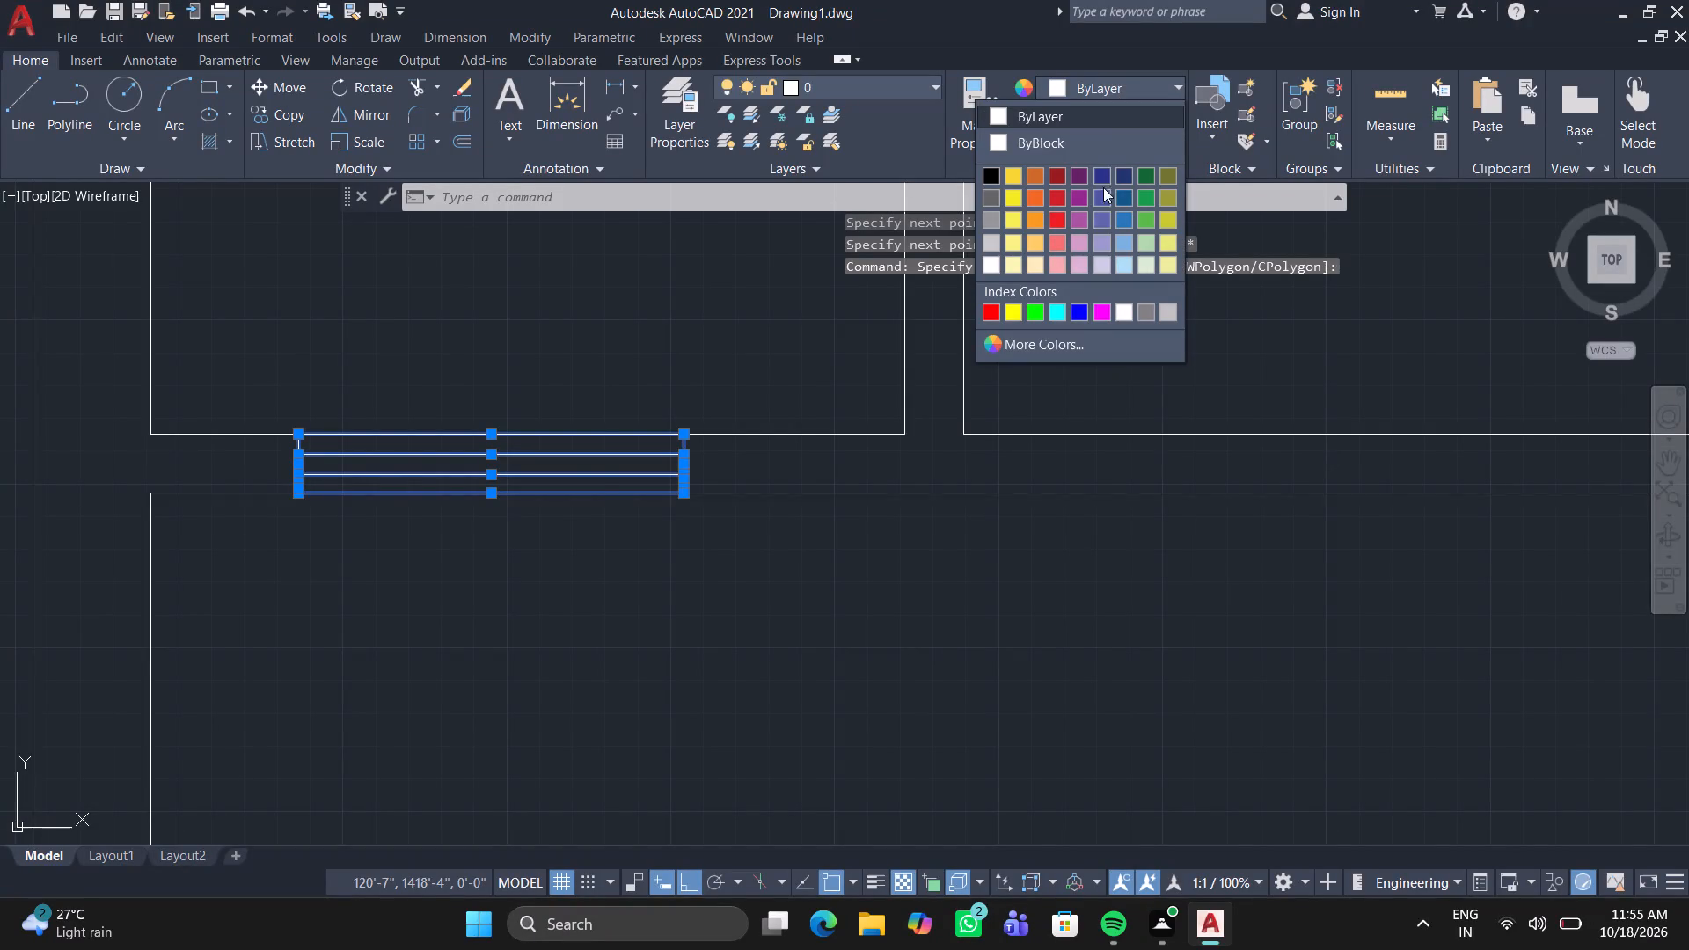
left_click(1059, 312)
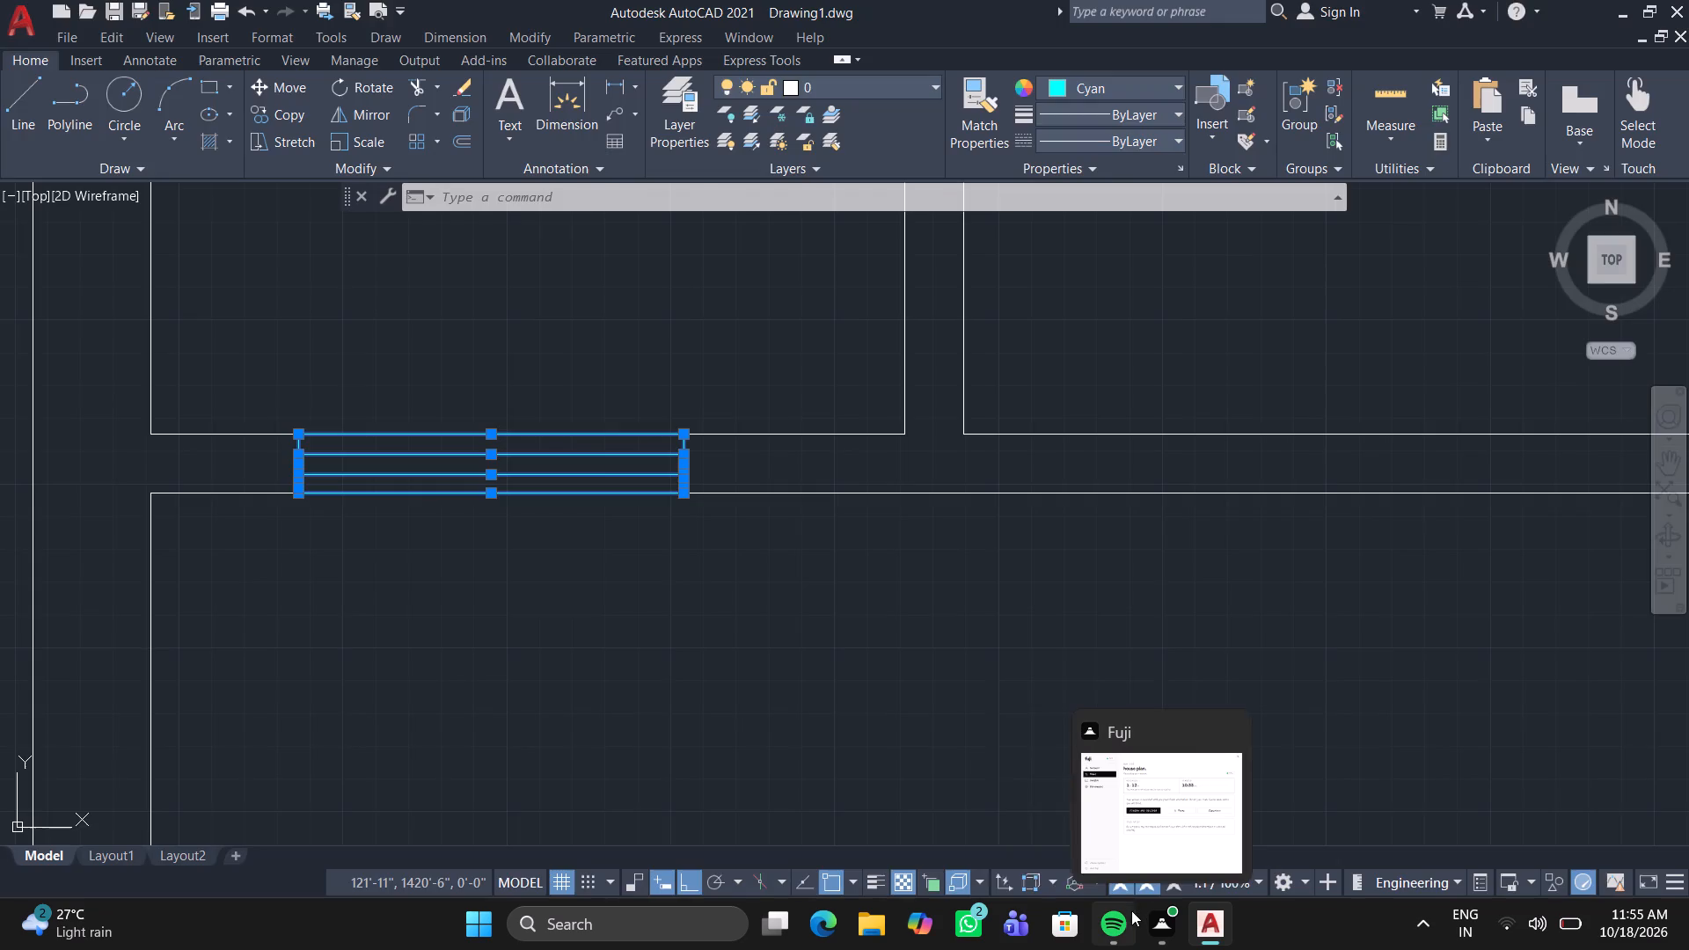
key("Escape")
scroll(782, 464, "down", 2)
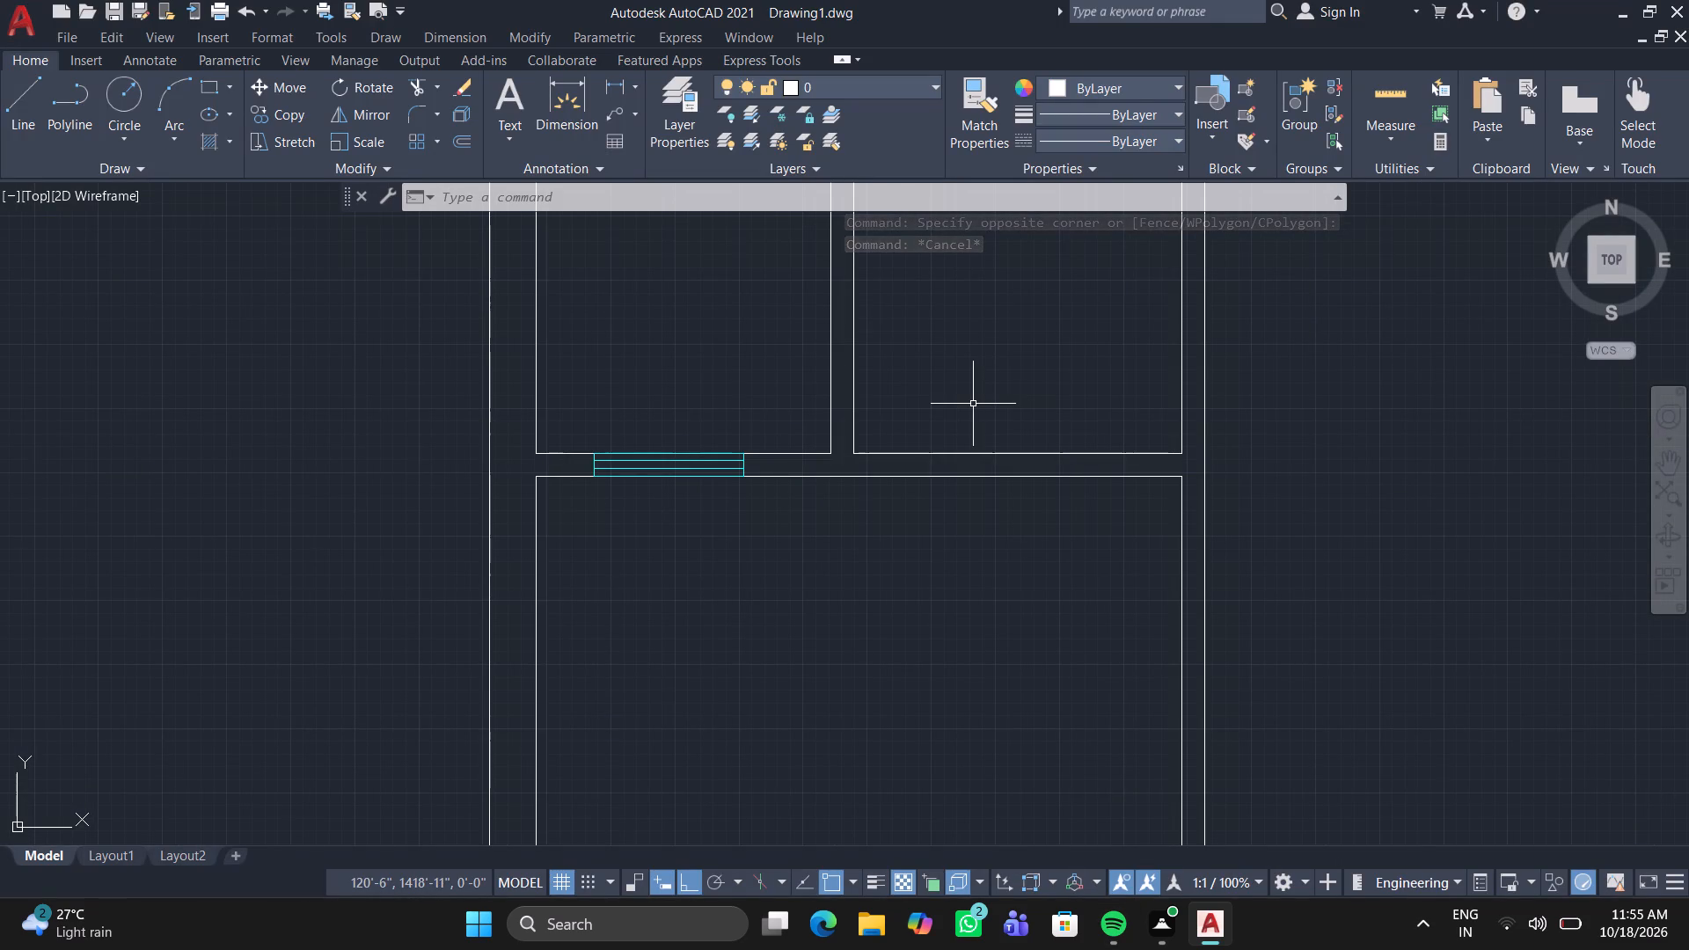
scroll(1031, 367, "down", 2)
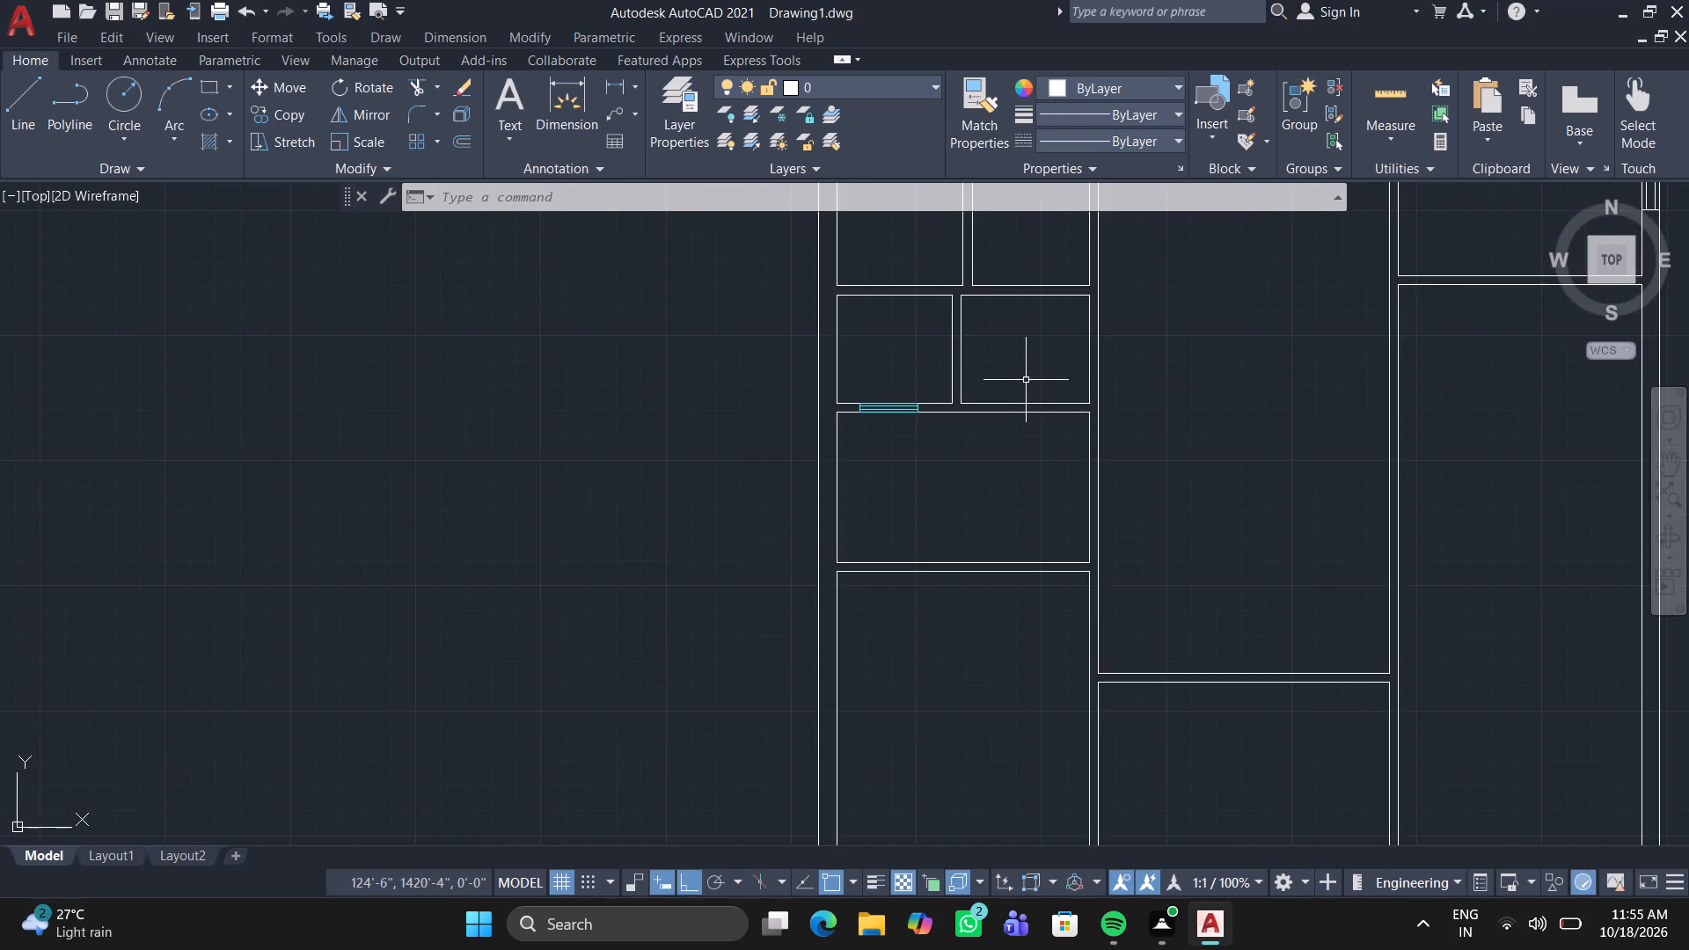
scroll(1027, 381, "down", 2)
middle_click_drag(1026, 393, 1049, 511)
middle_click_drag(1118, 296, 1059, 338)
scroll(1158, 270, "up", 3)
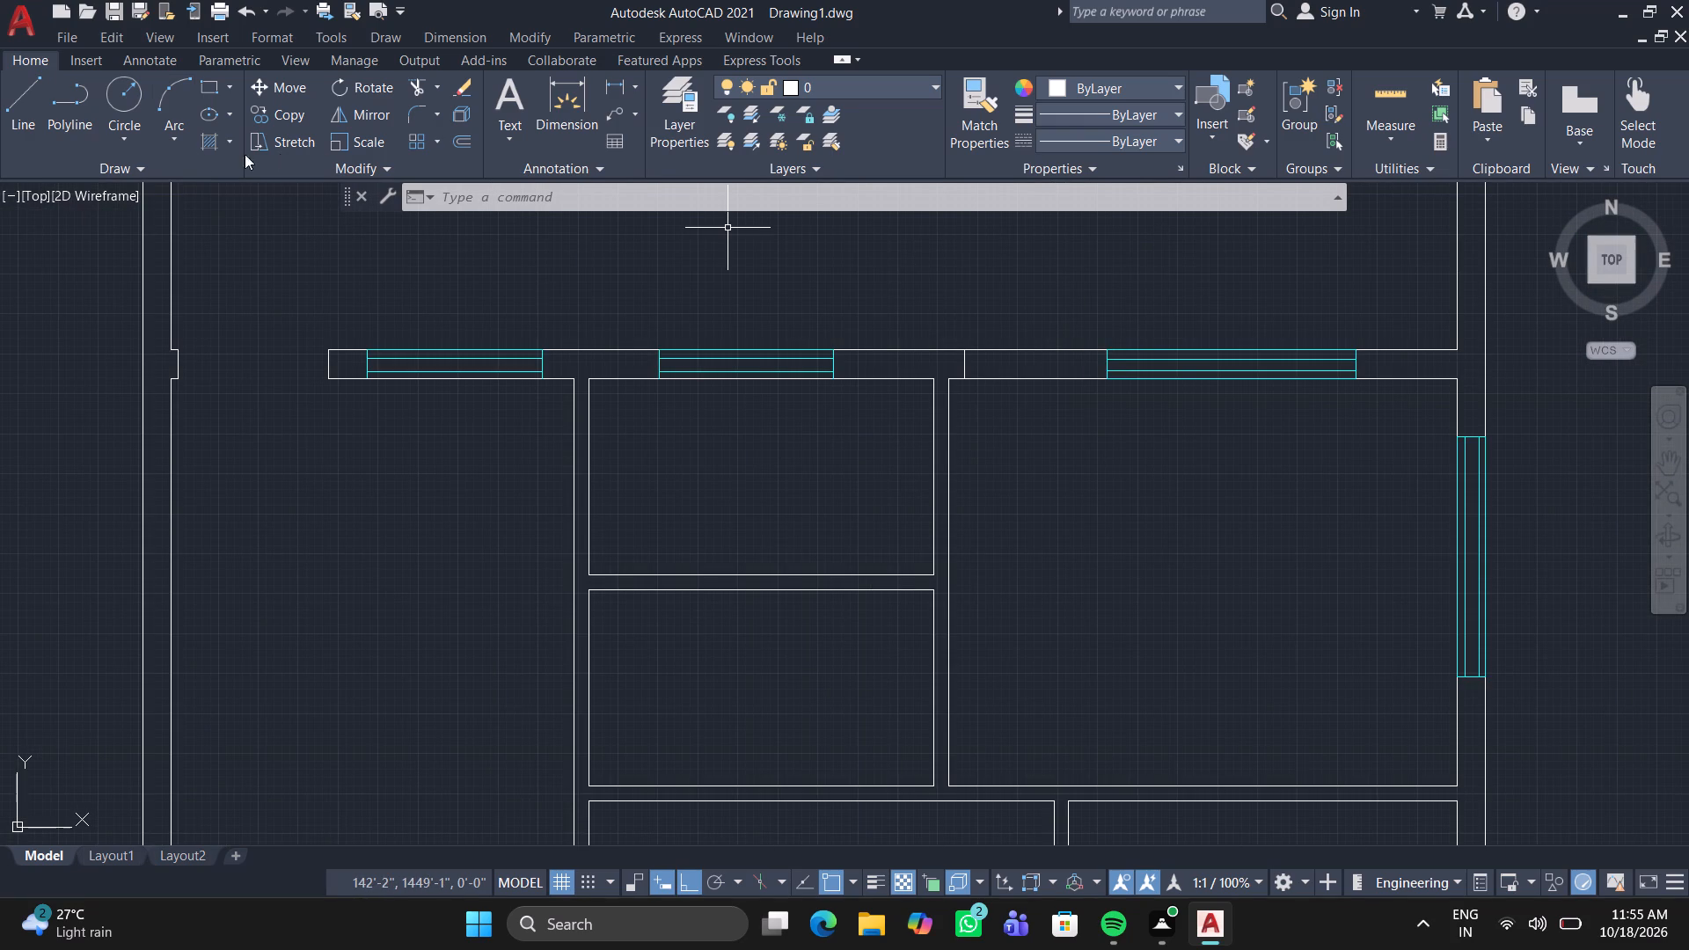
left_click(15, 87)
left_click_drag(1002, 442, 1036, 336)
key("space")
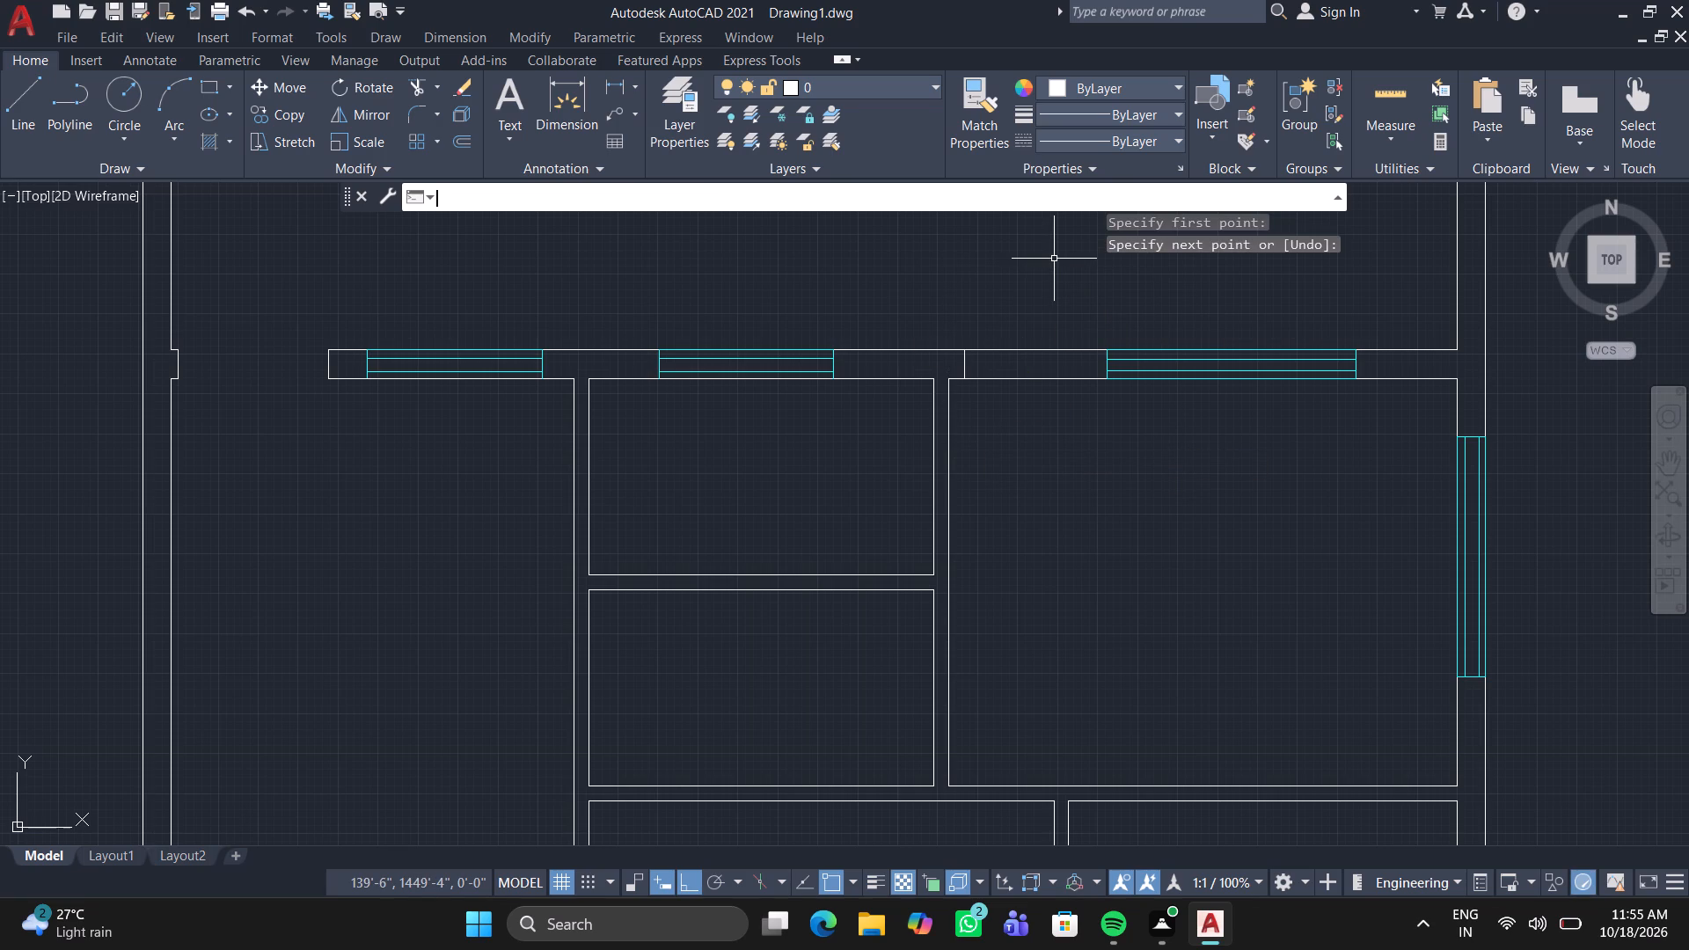
Draw a vertical line about 4' long across the upper horizontal wall, just left of its rightmost window.
key("l")
key("Return")
left_click(1054, 258)
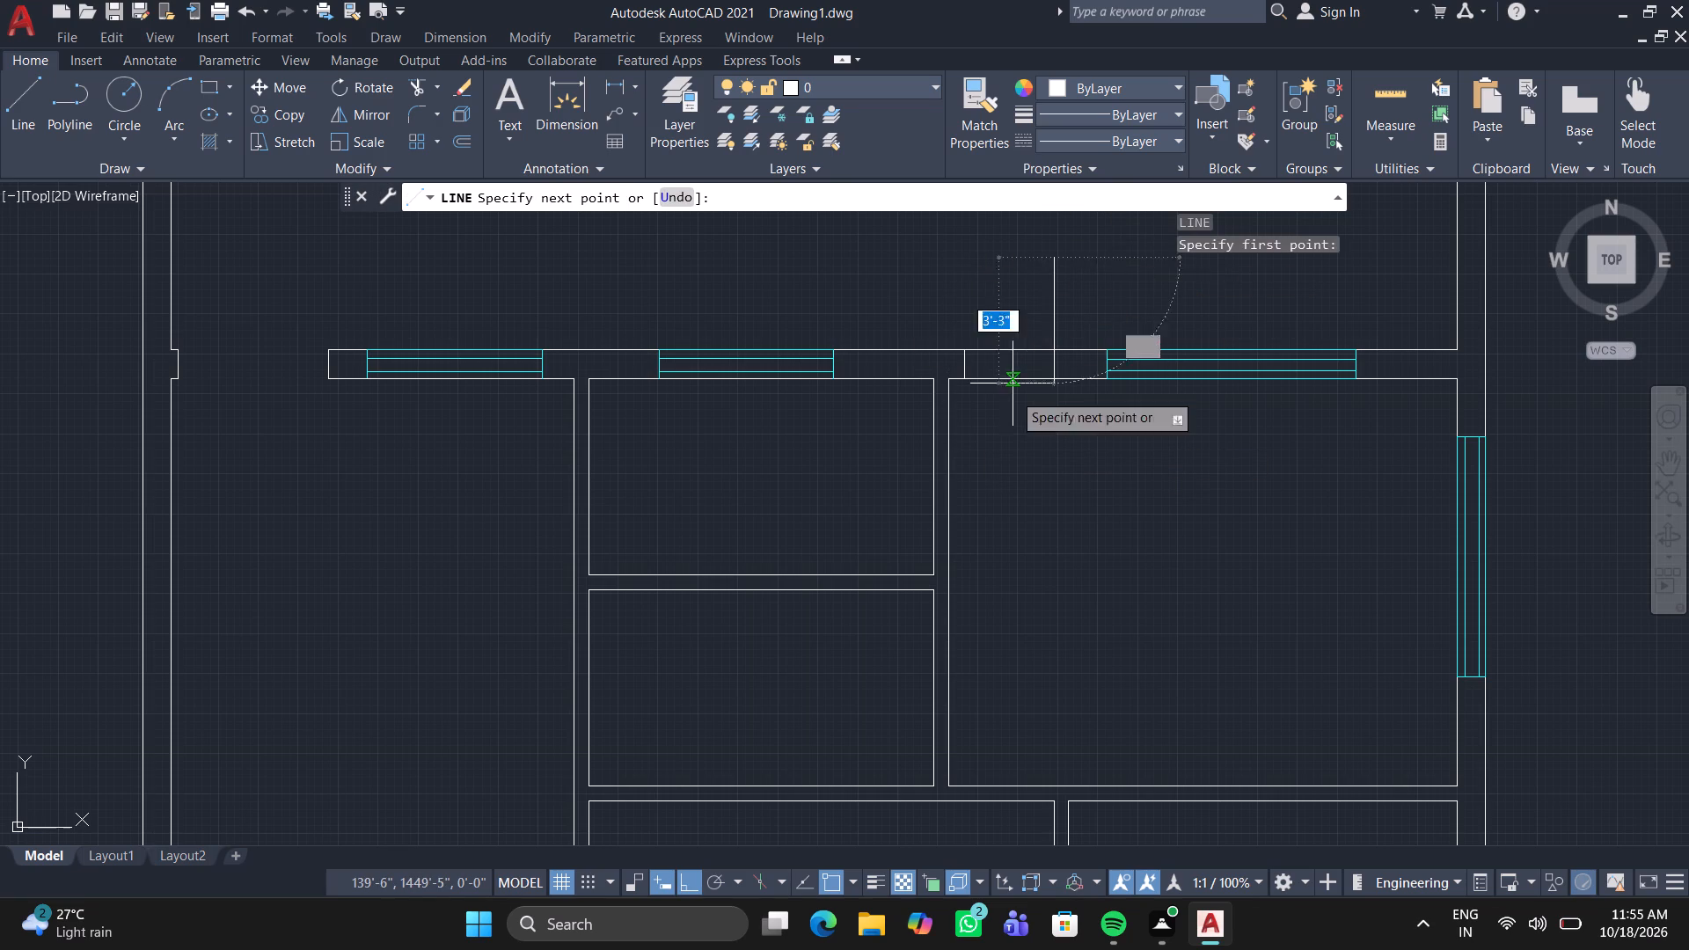
left_click(1013, 418)
key("Return")
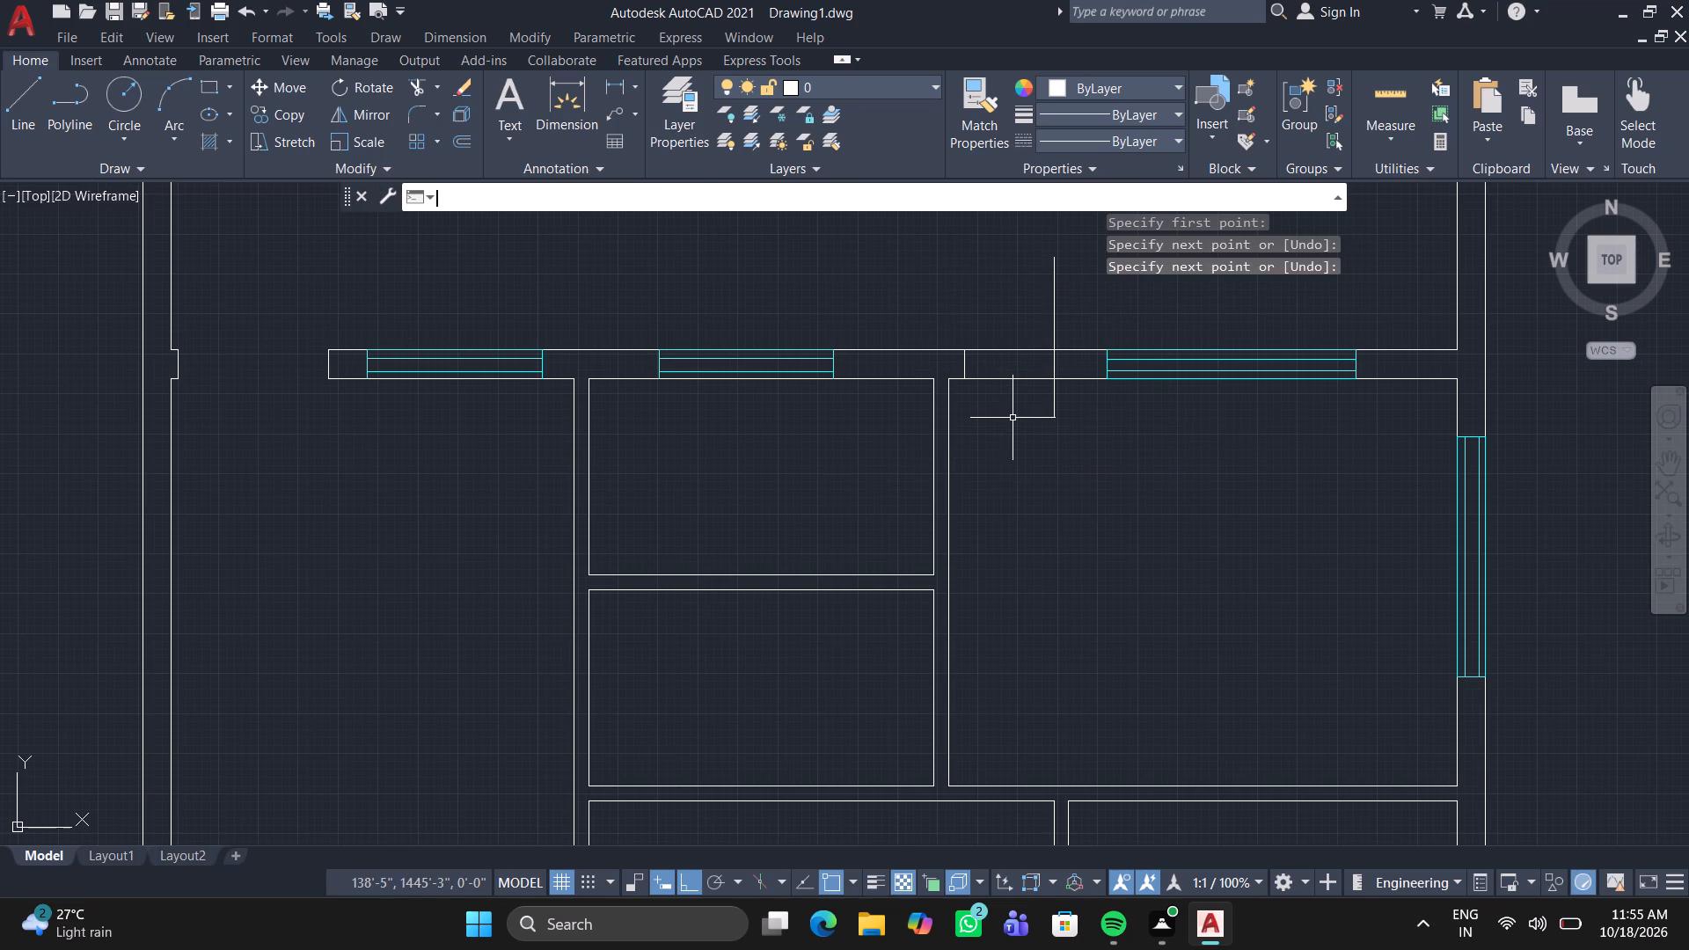
With Ortho off, copy the vertical line across the wall between the two stacked small rooms and across the upper-right room's bottom wall near its left end.
left_click(1017, 246)
left_click(1085, 447)
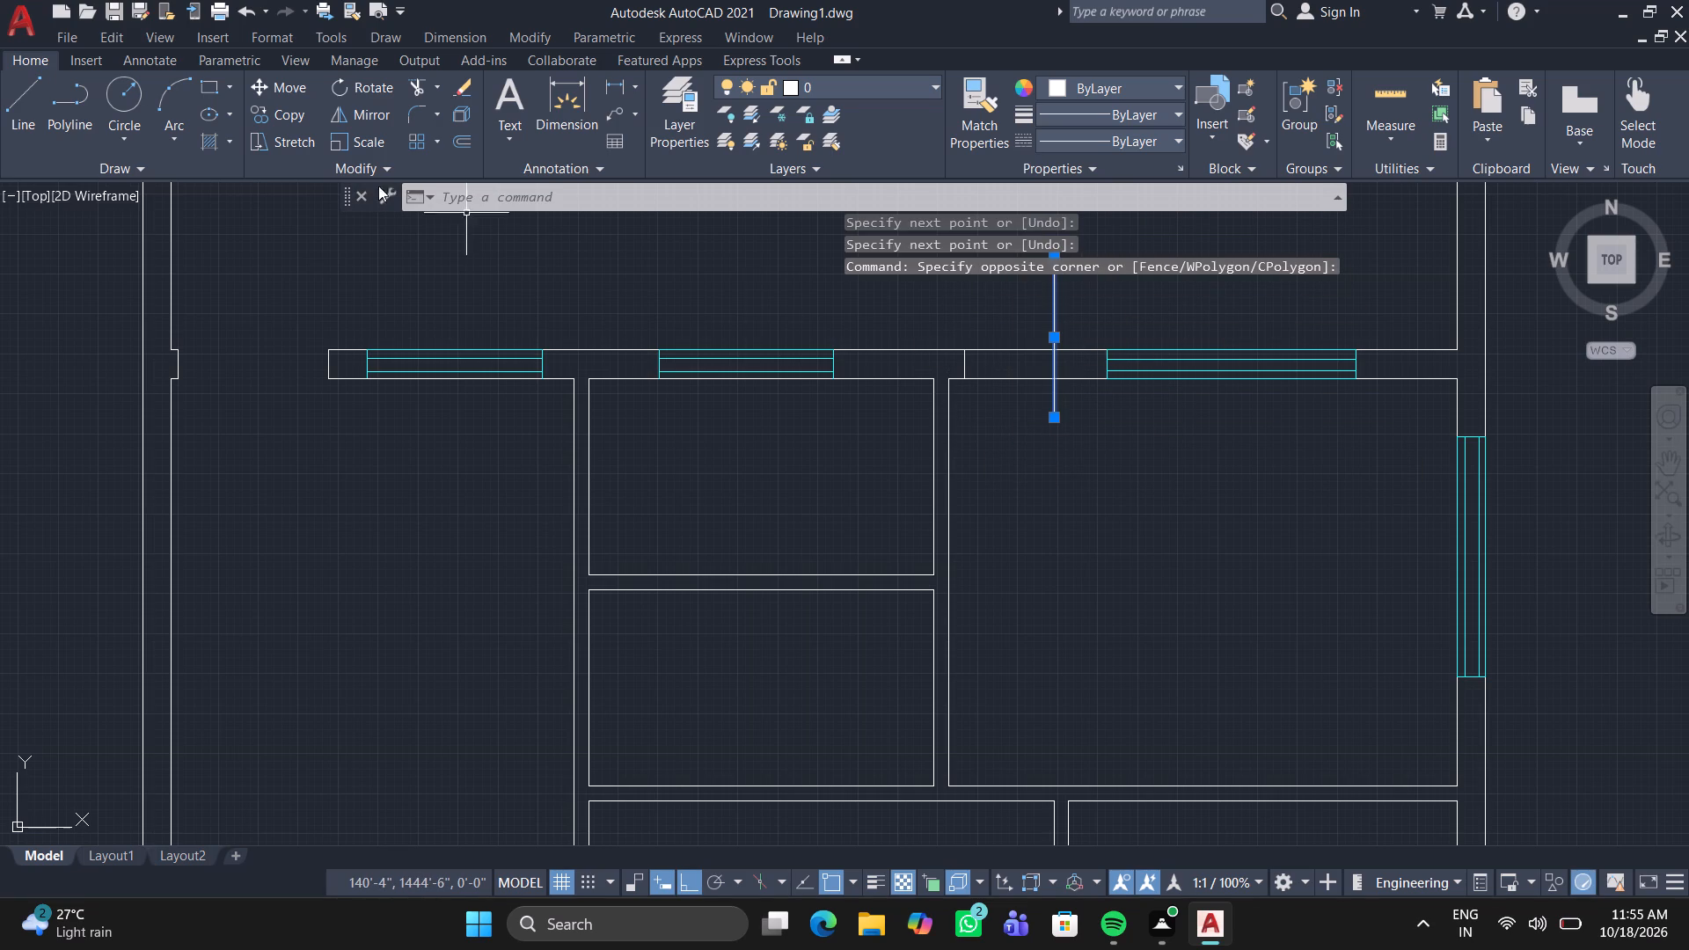
left_click(275, 100)
left_click(271, 106)
left_click(1053, 314)
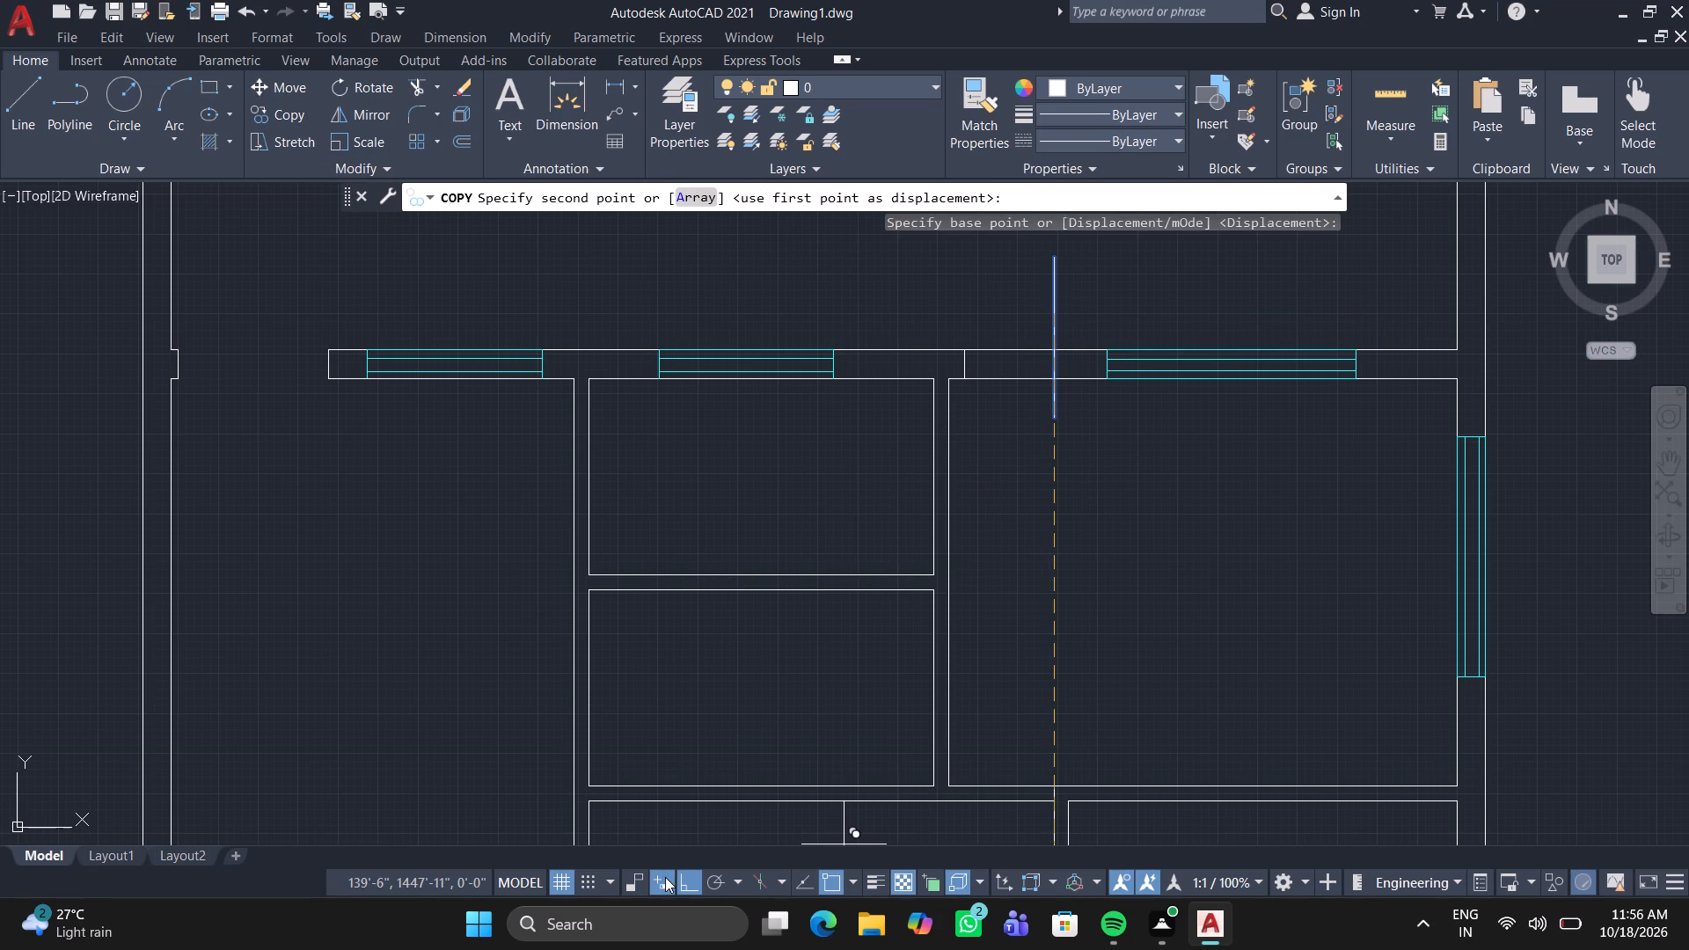
left_click(689, 880)
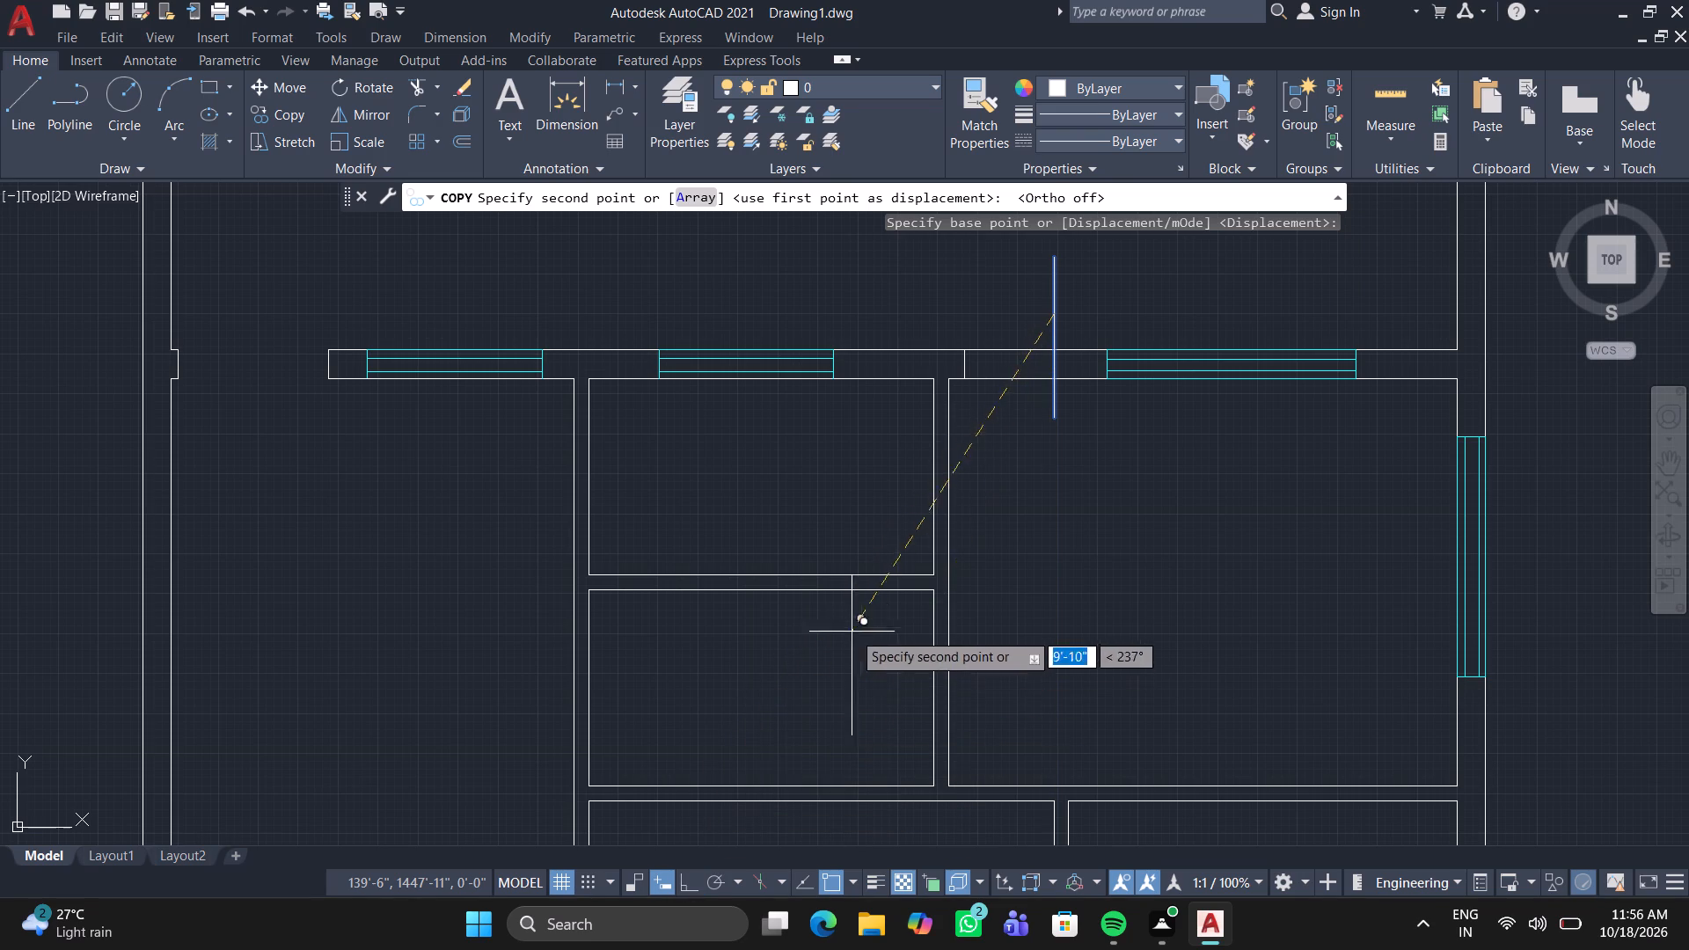
left_click(909, 578)
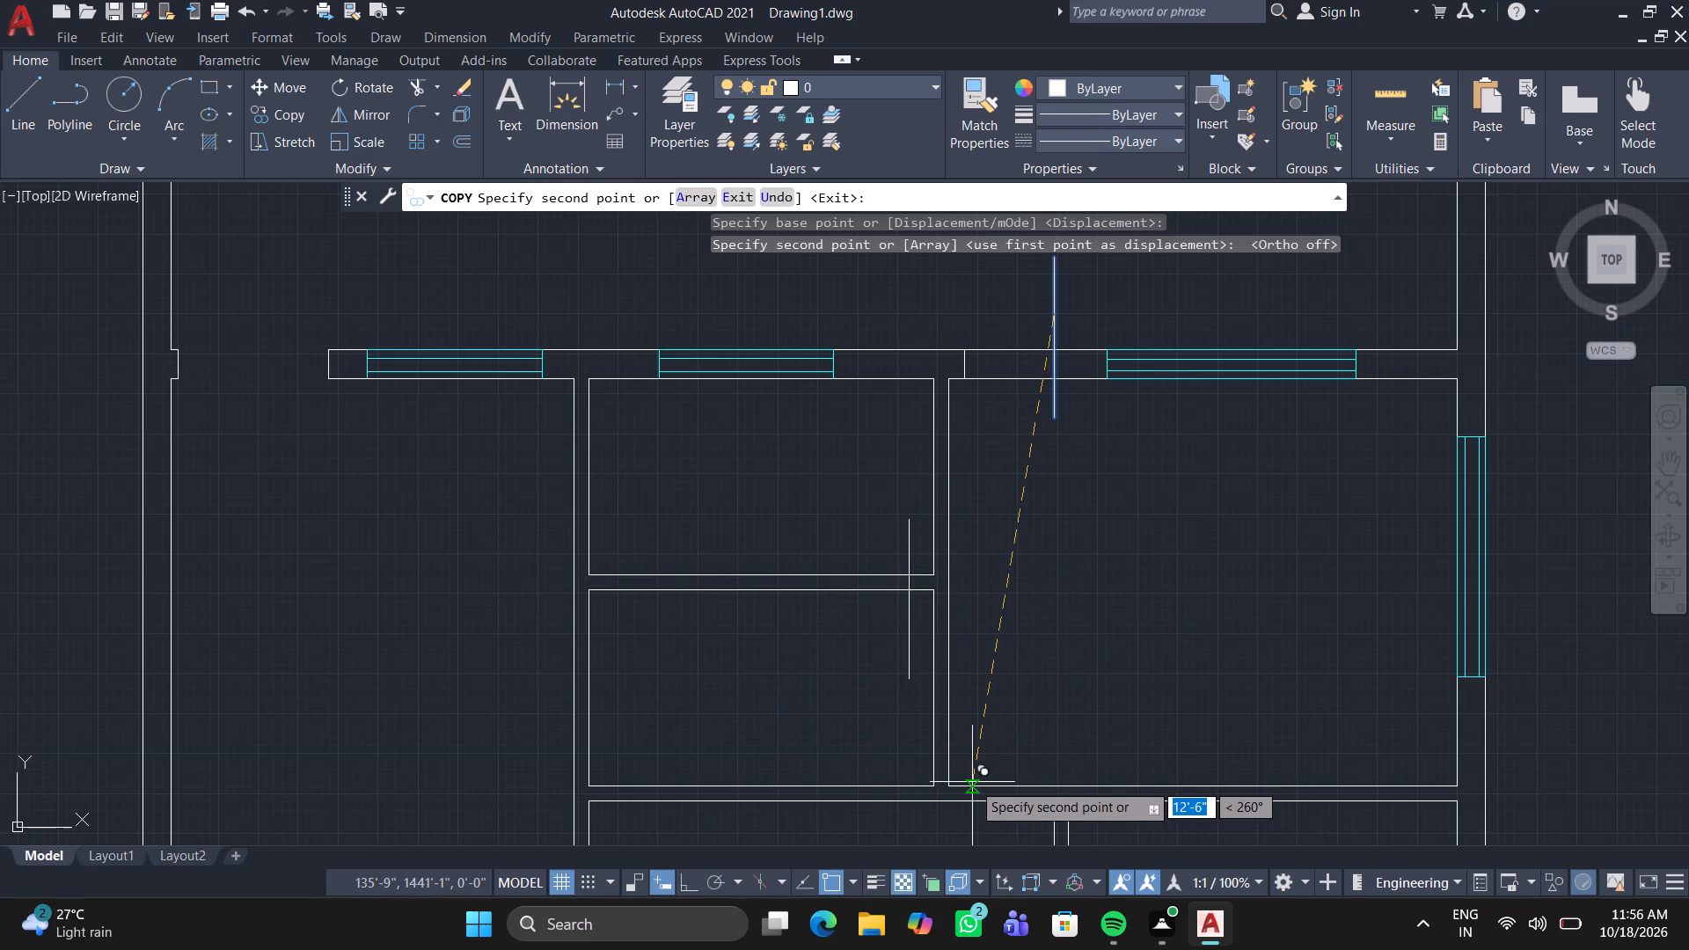
left_click(971, 783)
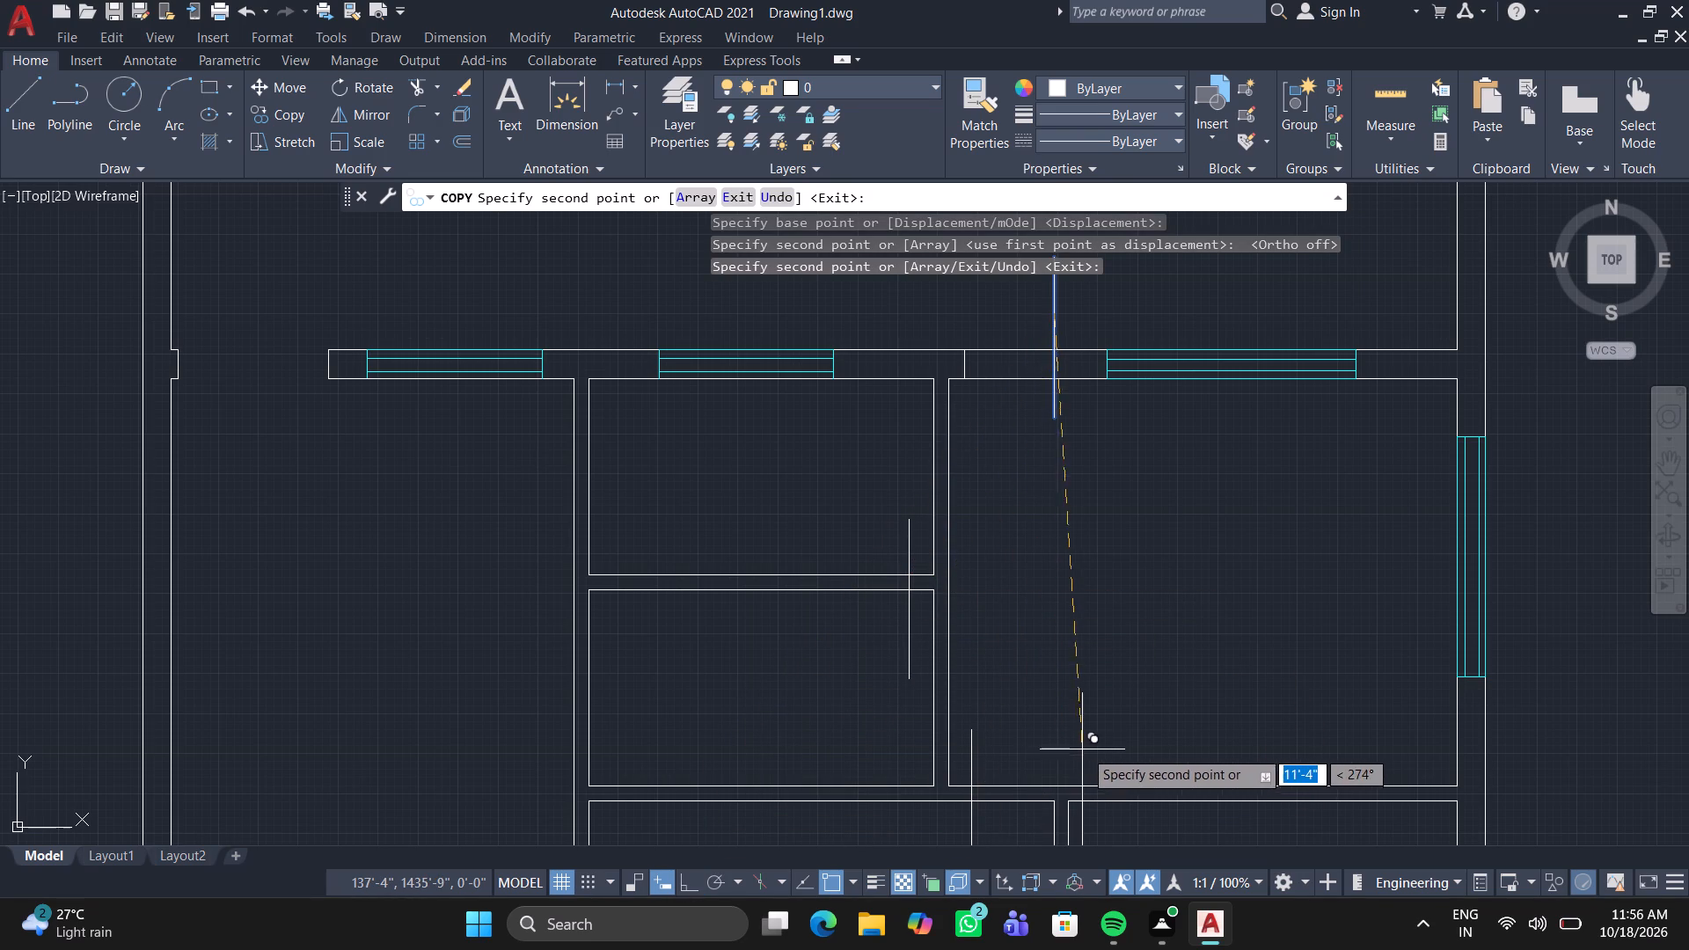
middle_click_drag(1066, 787, 1212, 525)
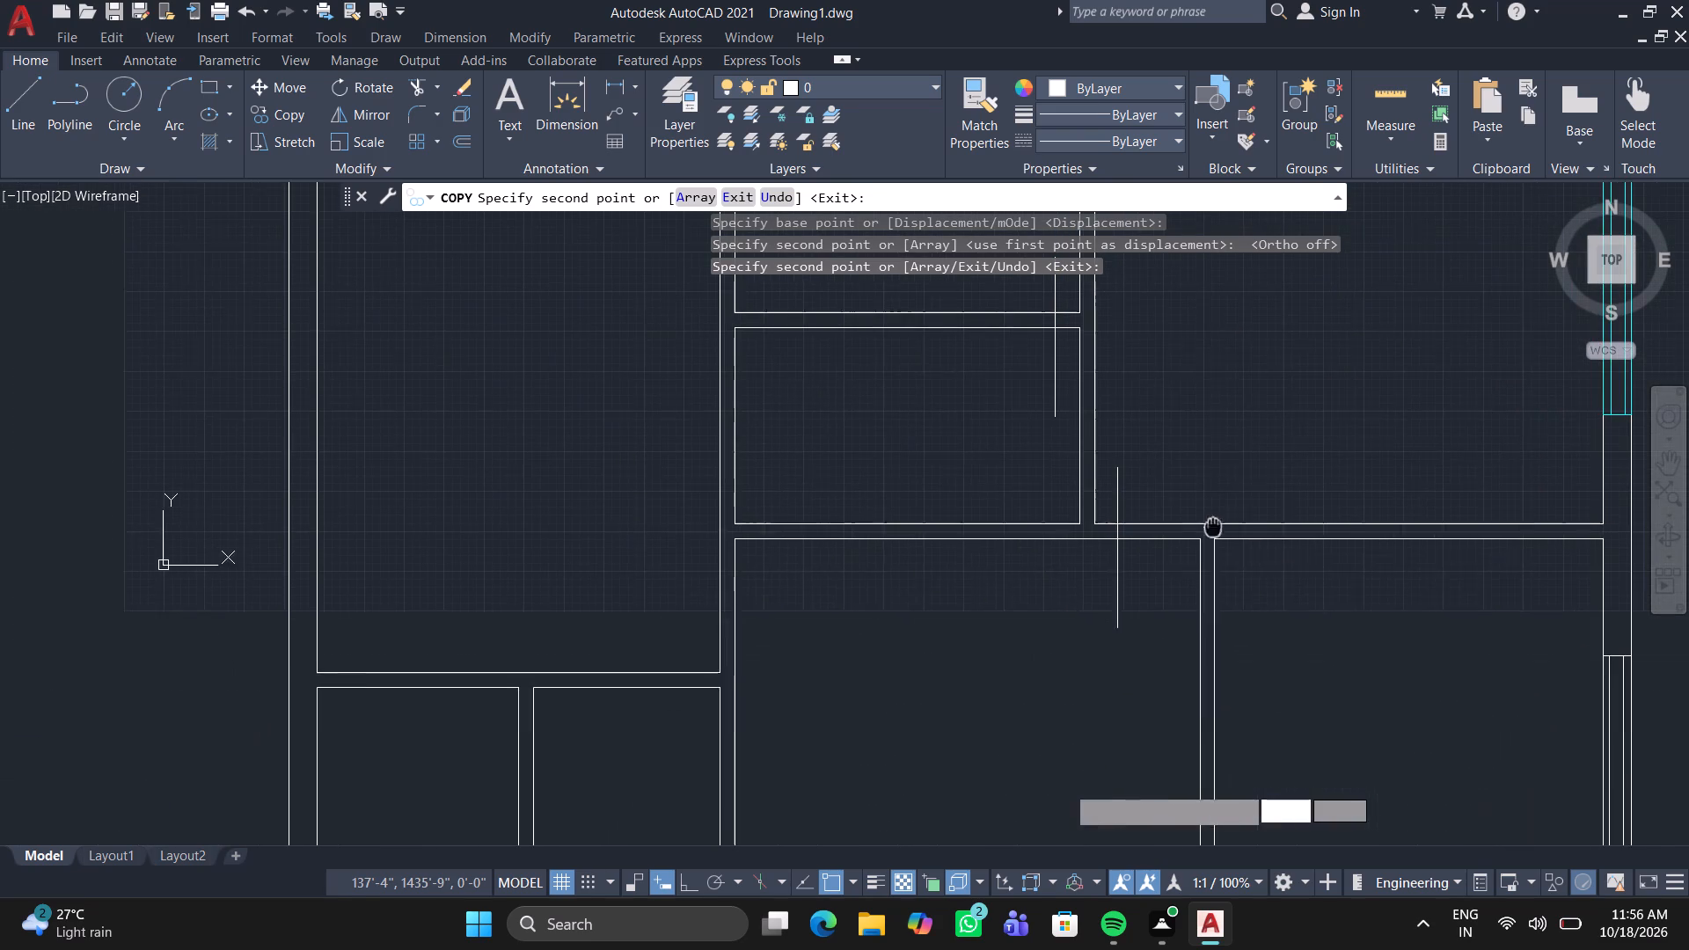
key("Escape")
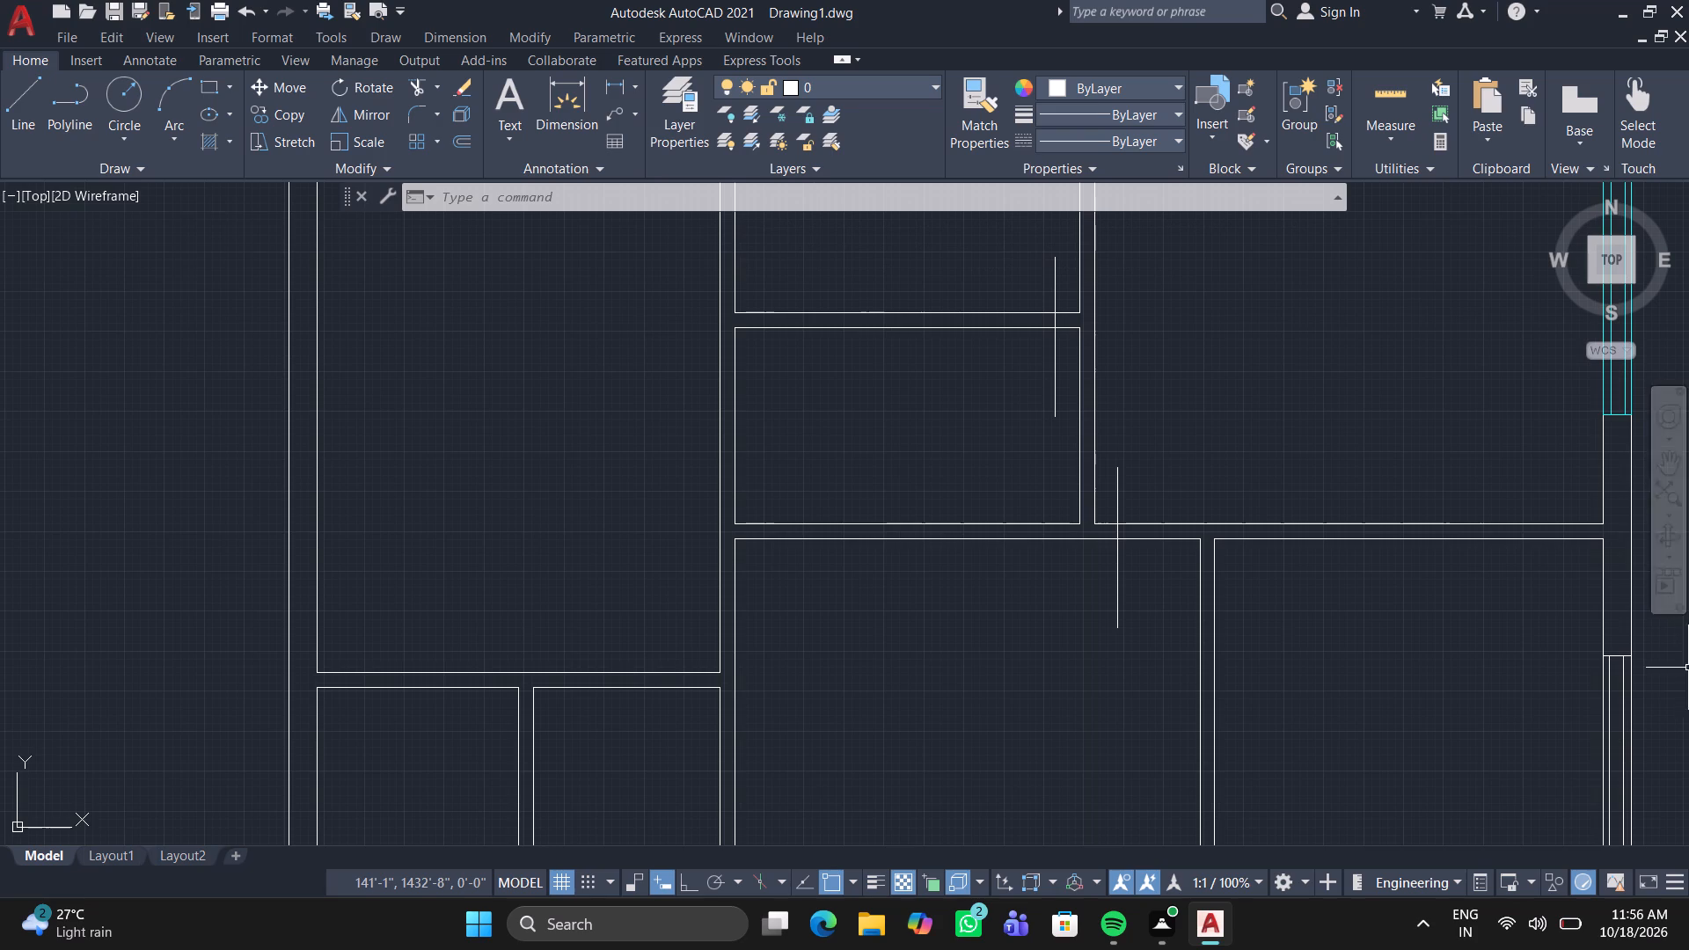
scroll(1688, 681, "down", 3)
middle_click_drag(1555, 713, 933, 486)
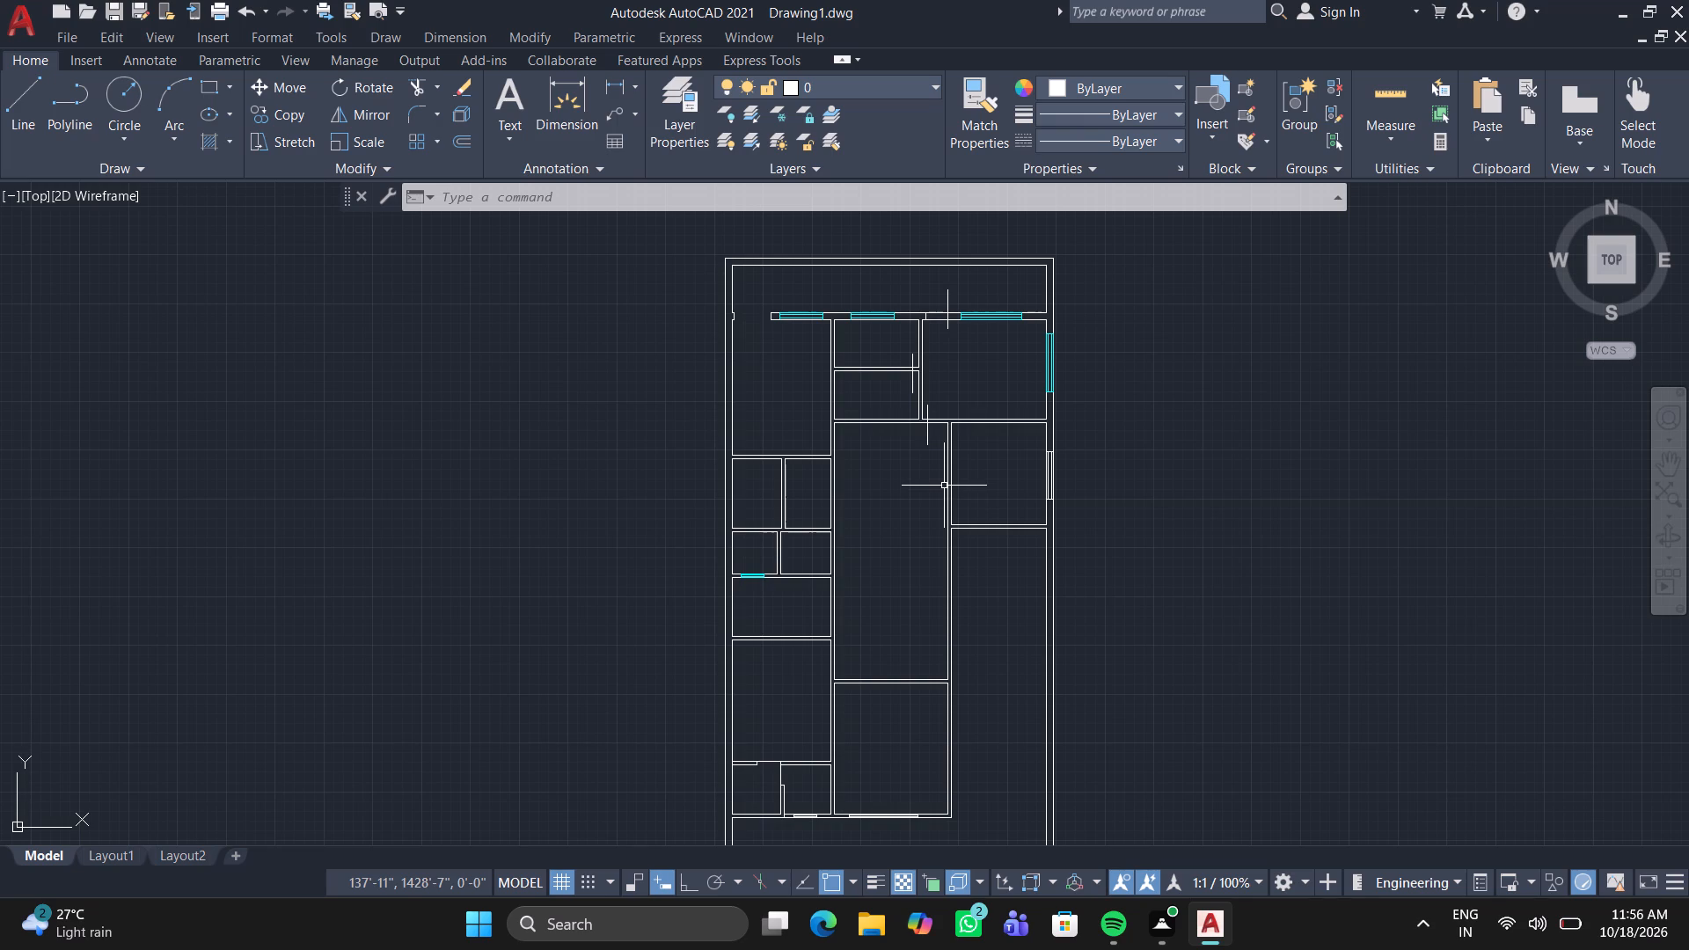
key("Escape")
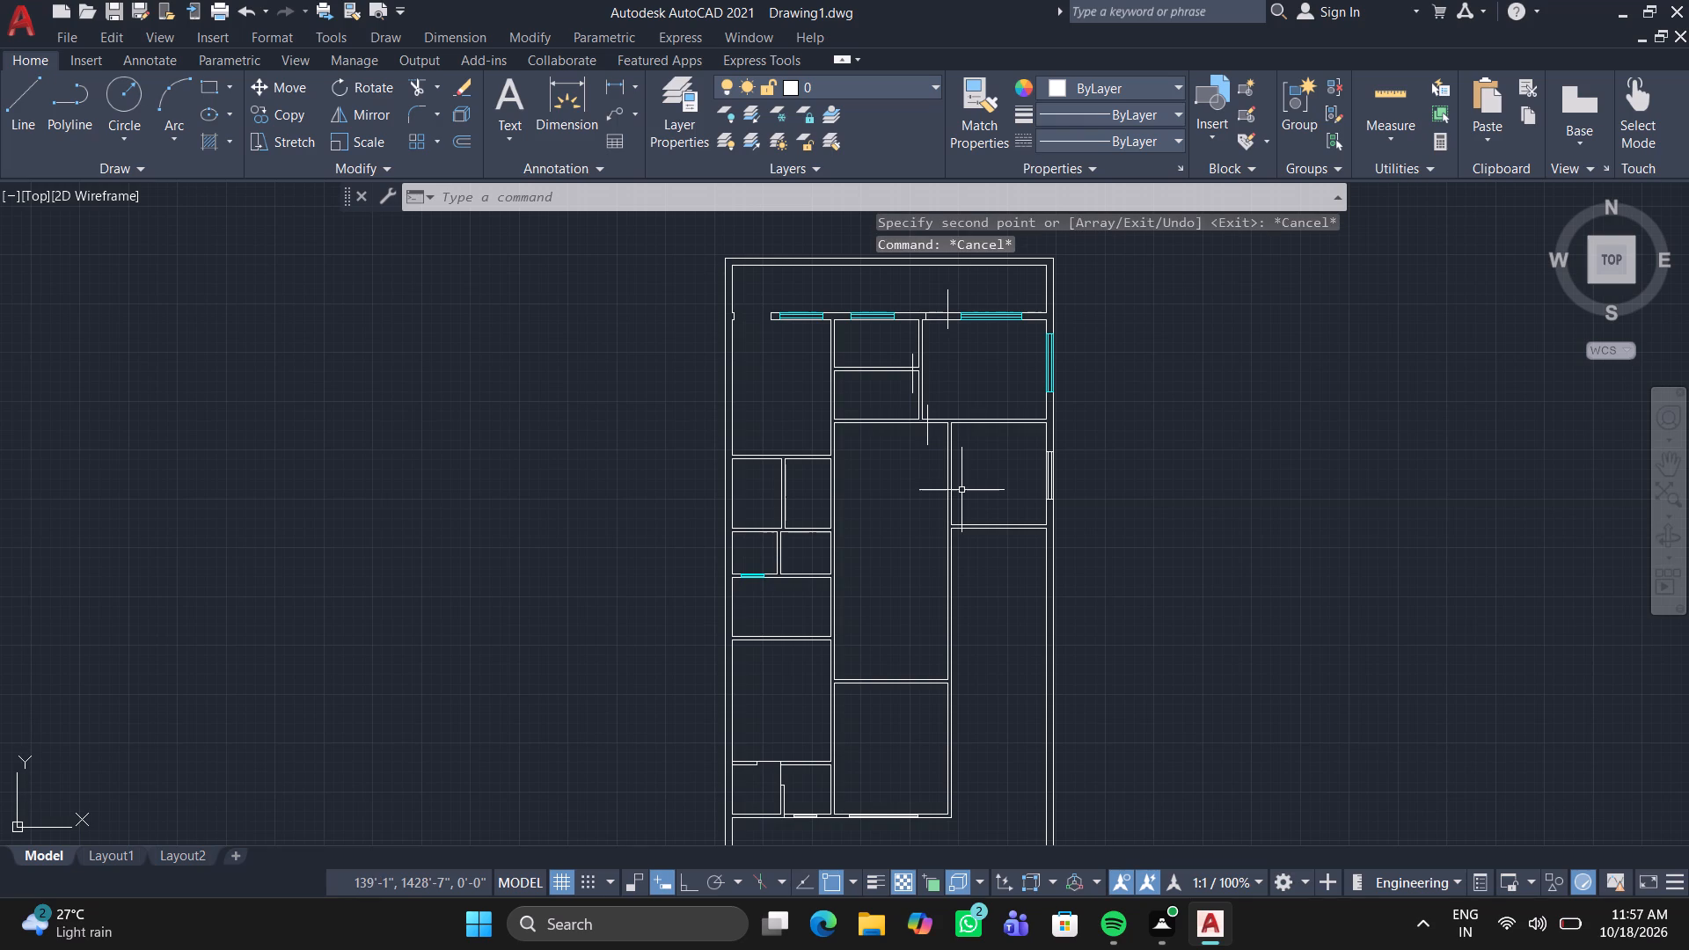
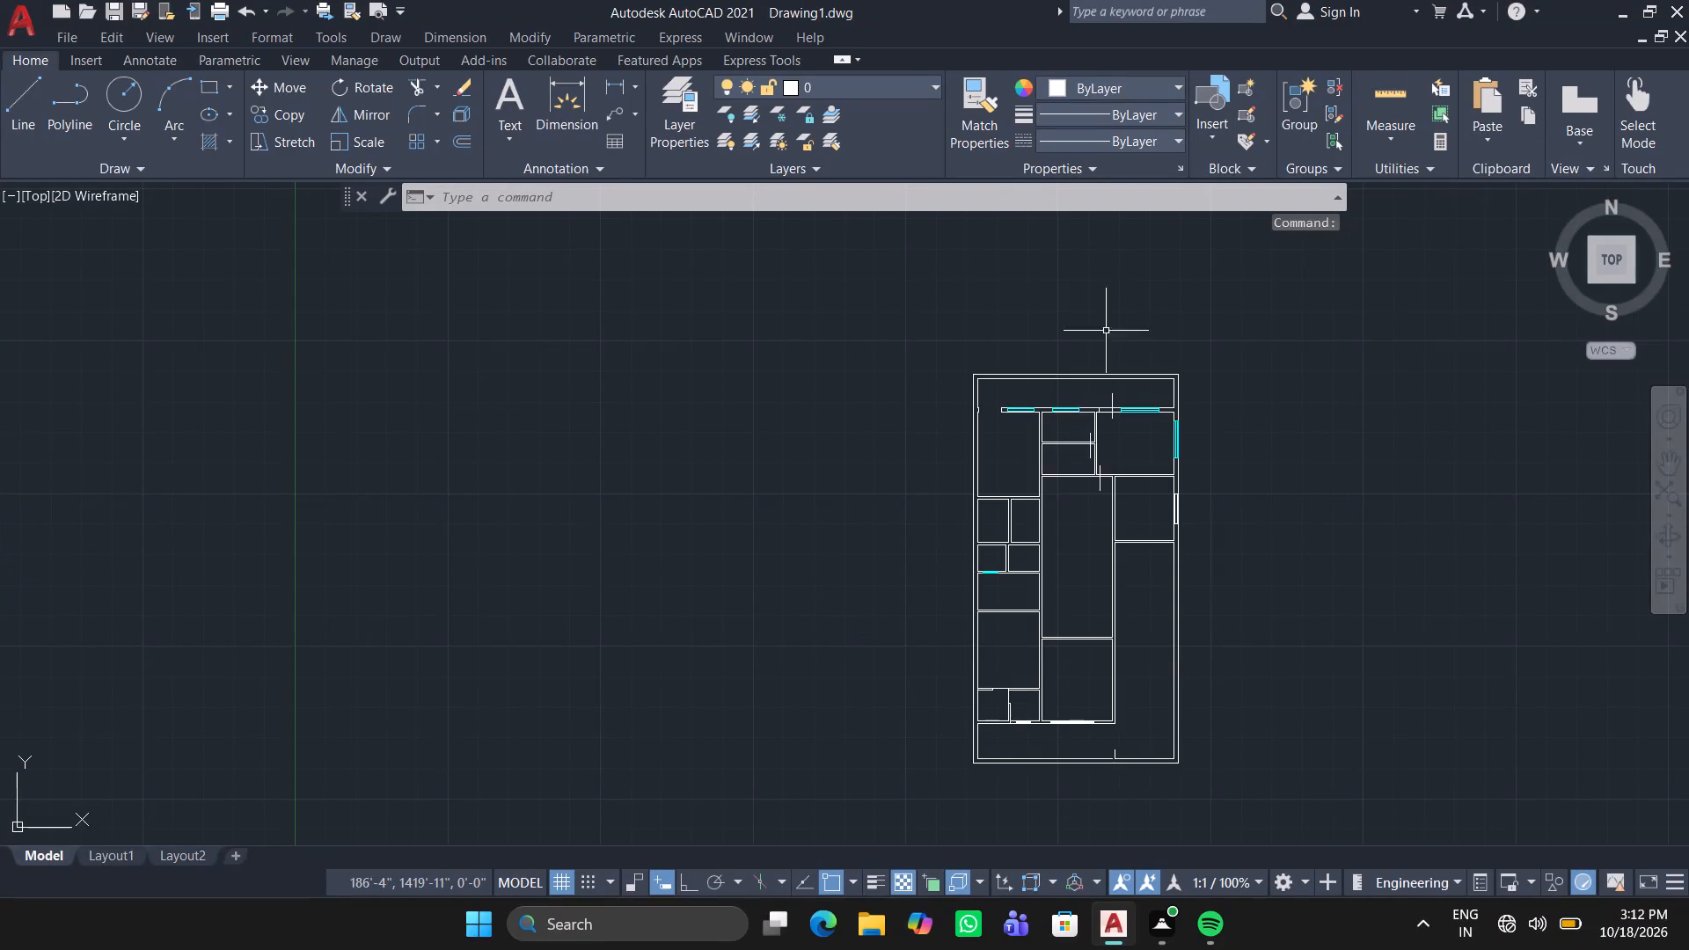
Outline a door opening about 3'-6" wide in the upper wall, from the existing jamb line to just before the wide window.
scroll(1075, 466, "up", 4)
middle_click_drag(1031, 418, 762, 736)
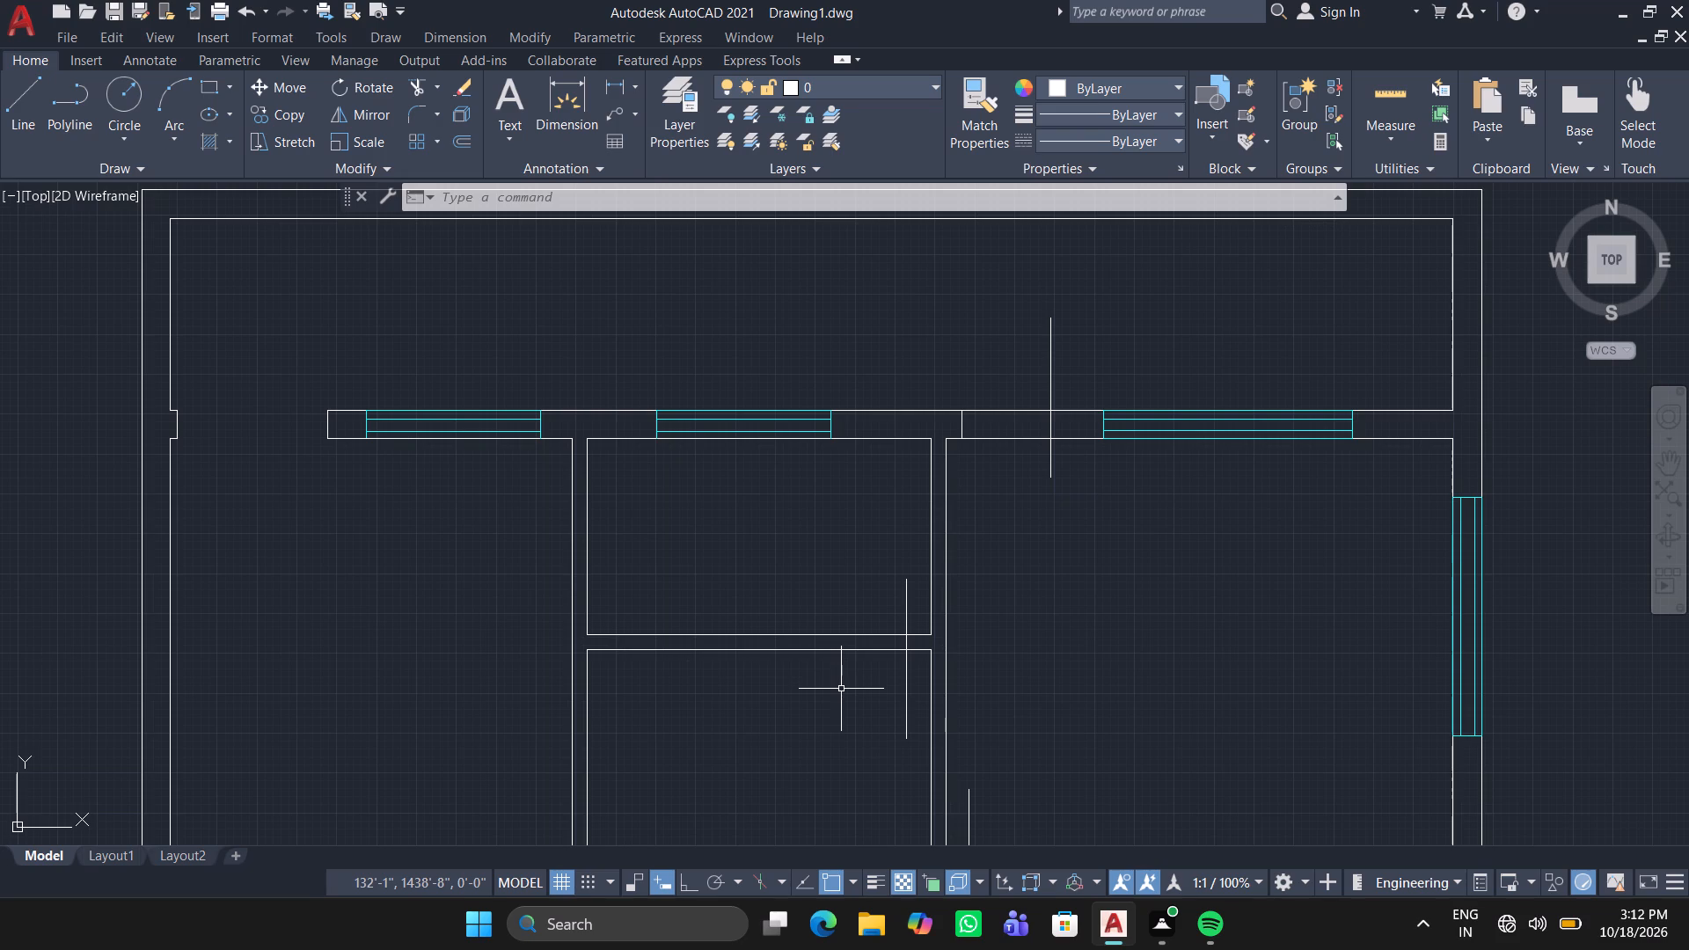
left_click(22, 85)
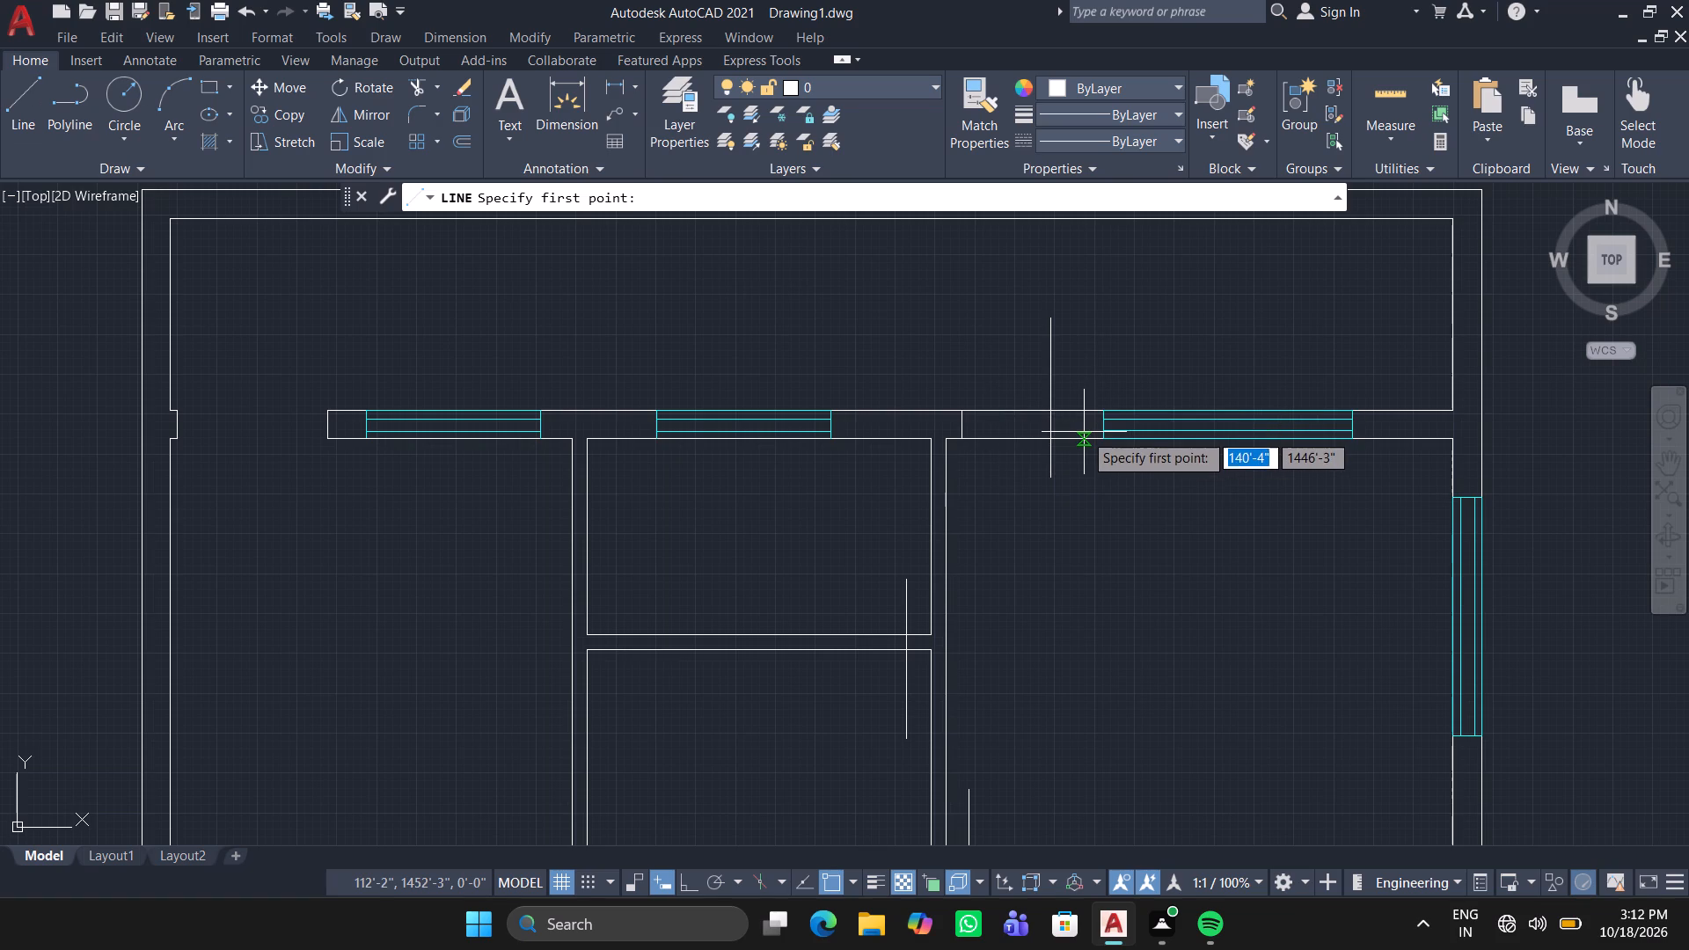
scroll(982, 440, "up", 4)
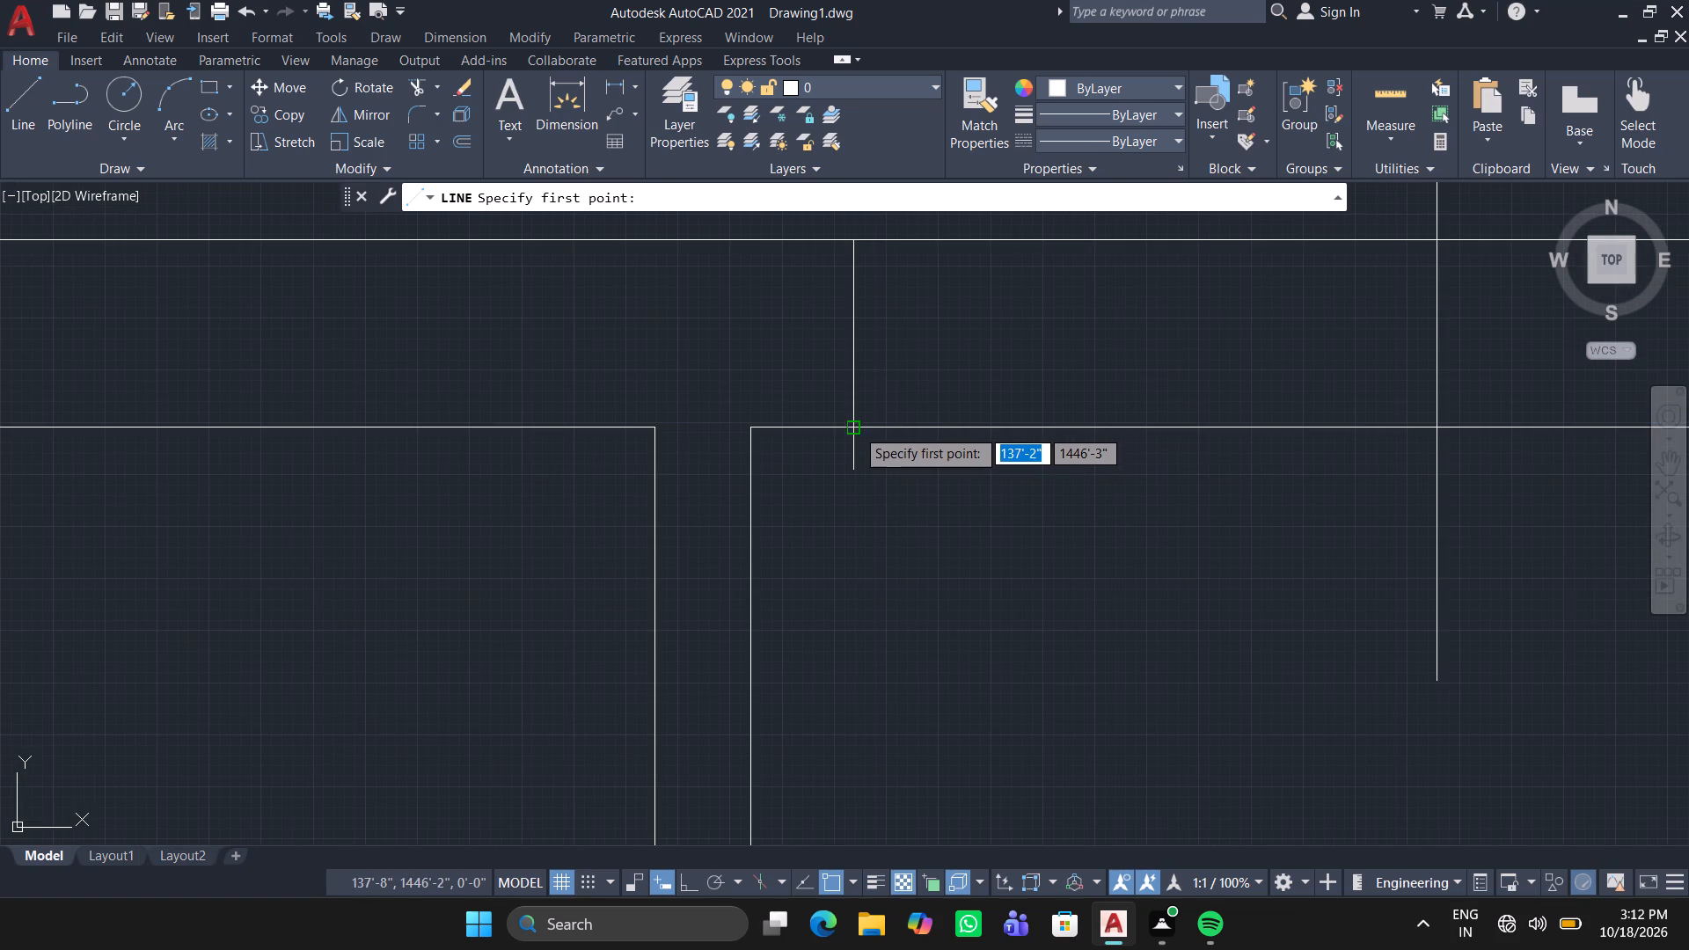
left_click(856, 428)
left_click_drag(857, 428, 908, 428)
scroll(1369, 435, "down", 4)
scroll(1393, 434, "up", 3)
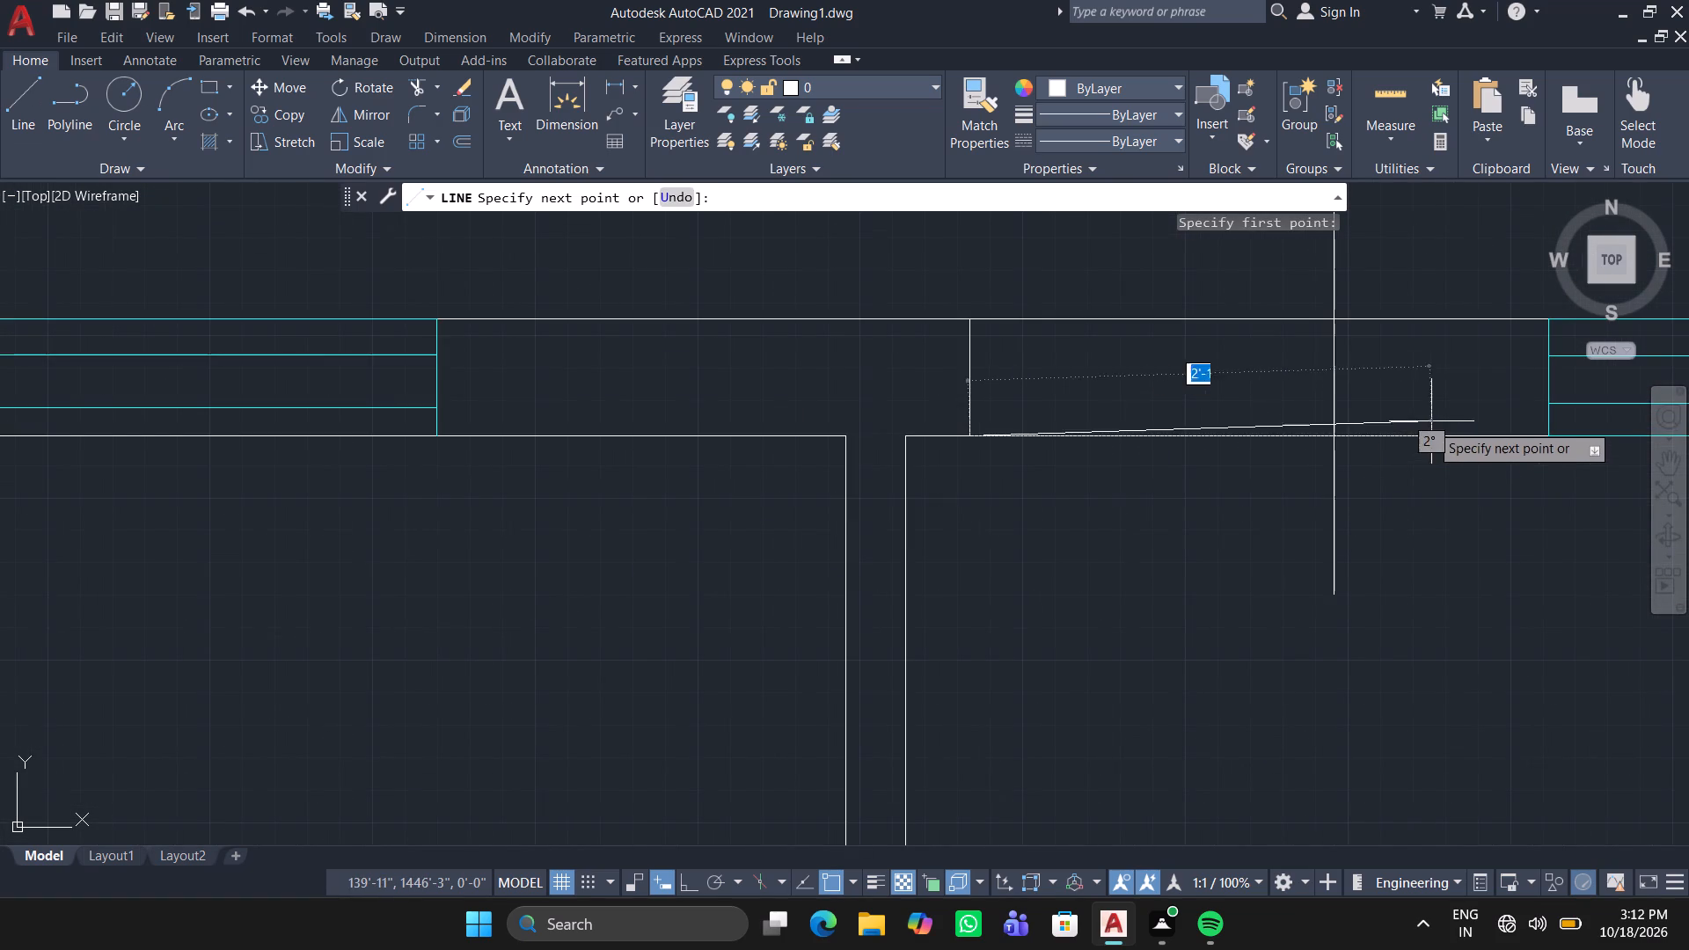
double_click(1524, 436)
double_click(1519, 315)
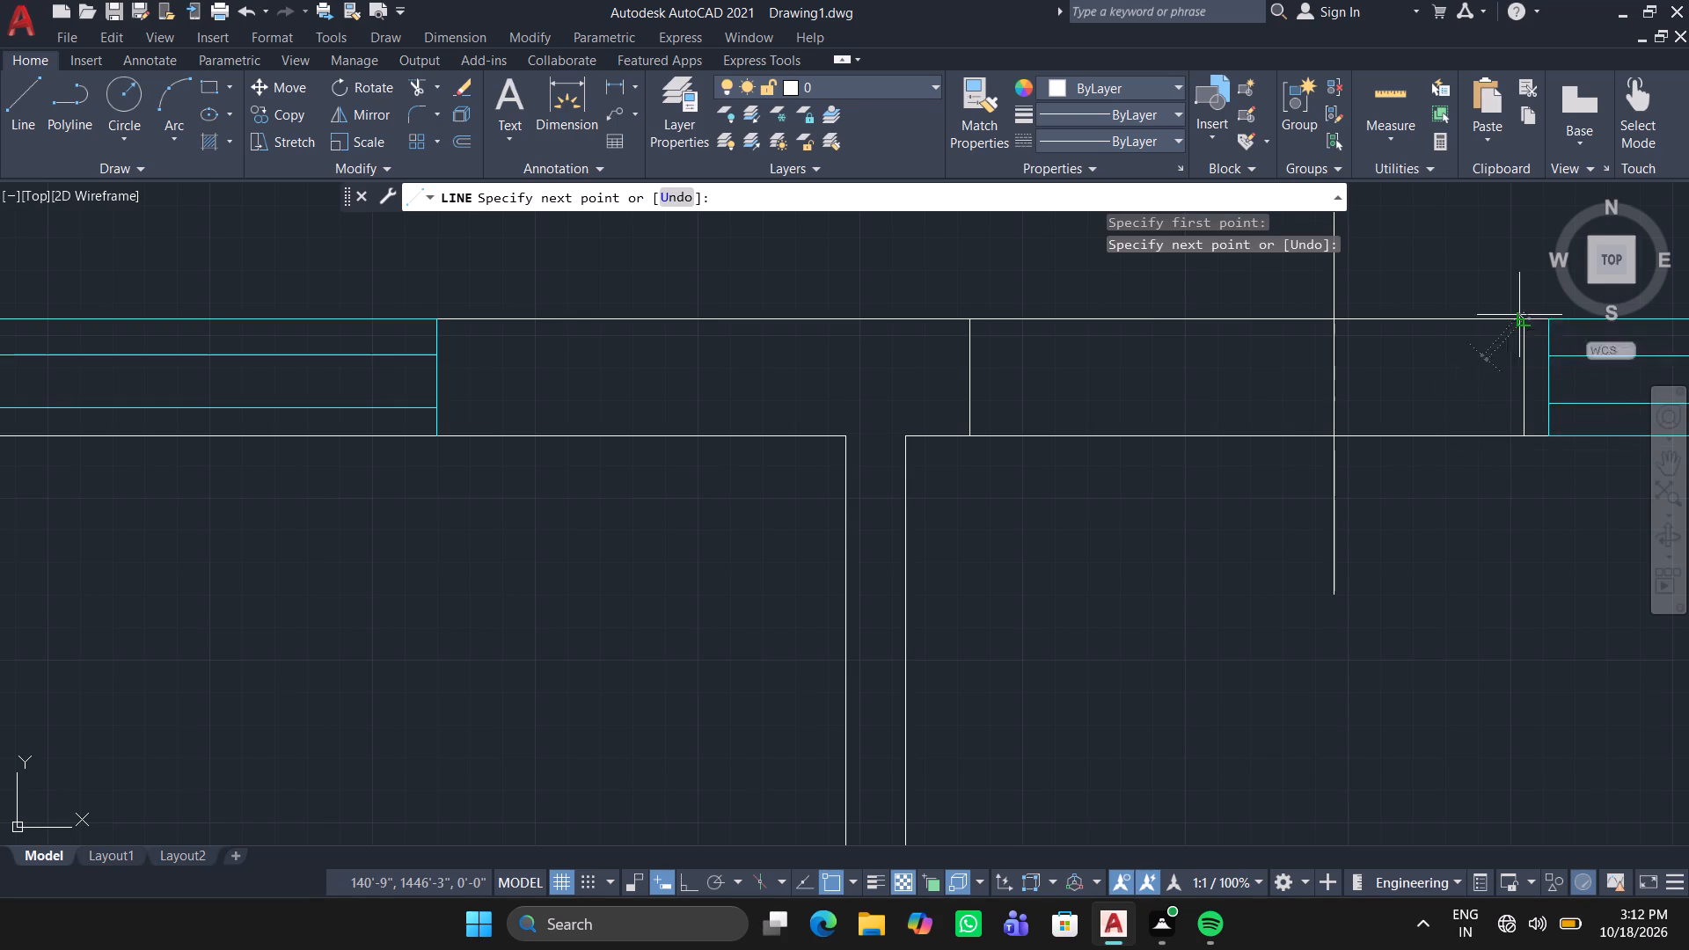
left_click(966, 318)
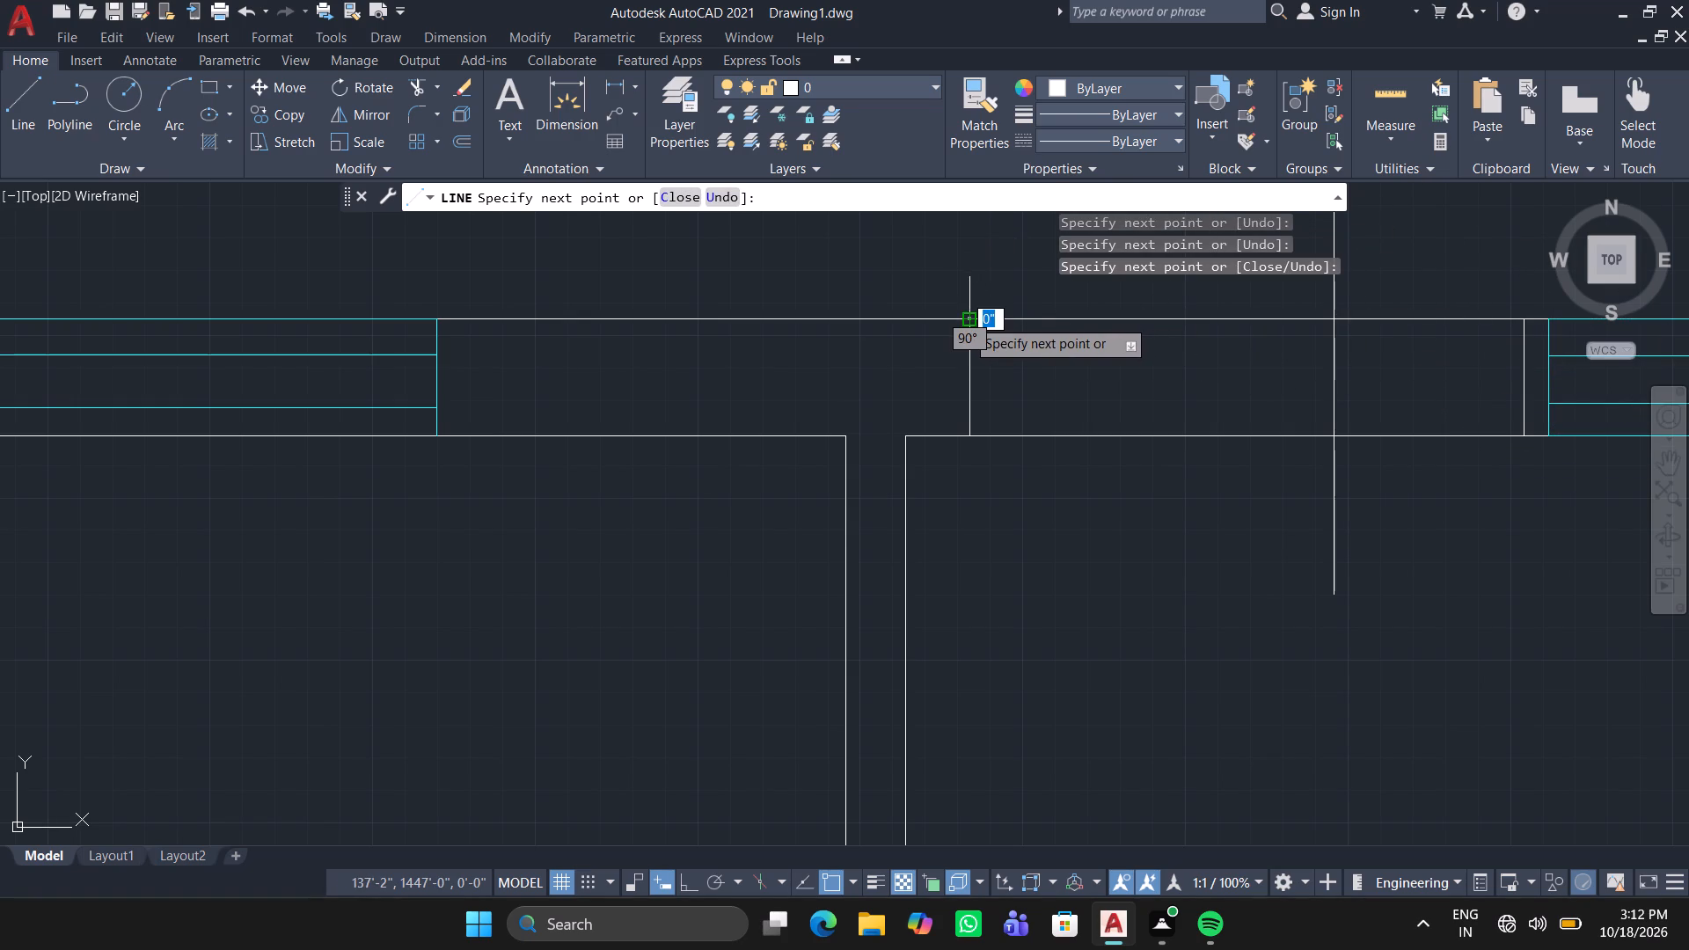
key("Return")
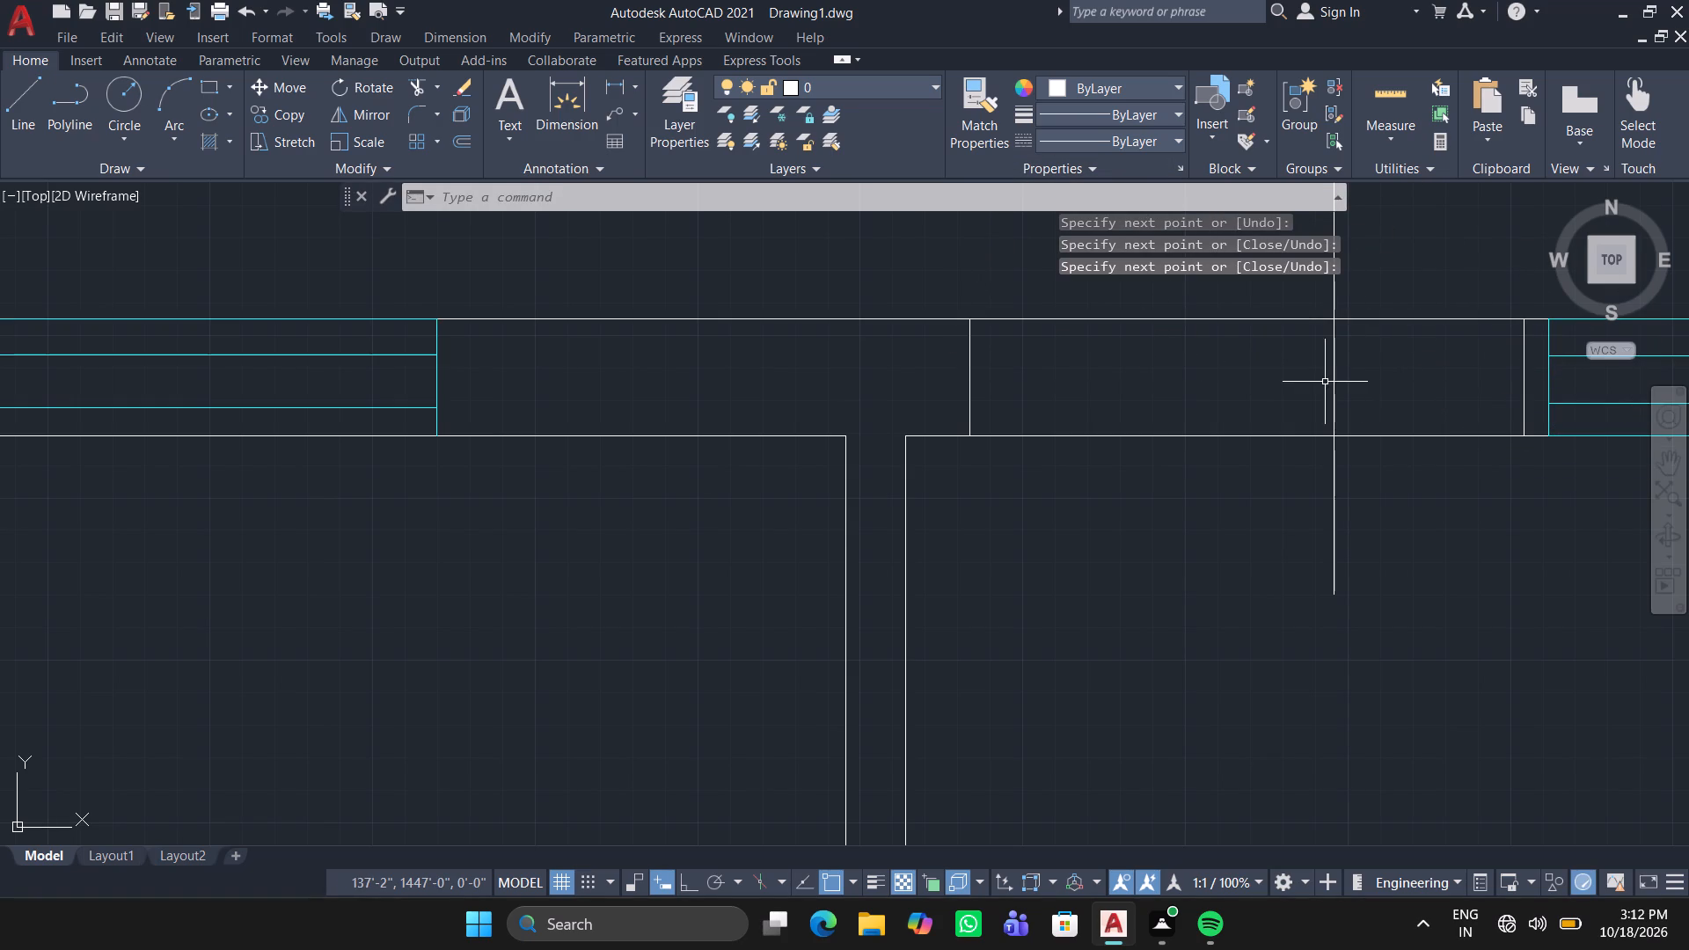
Delete the stray vertical line crossing the new opening in the upper wall.
left_click(1334, 367)
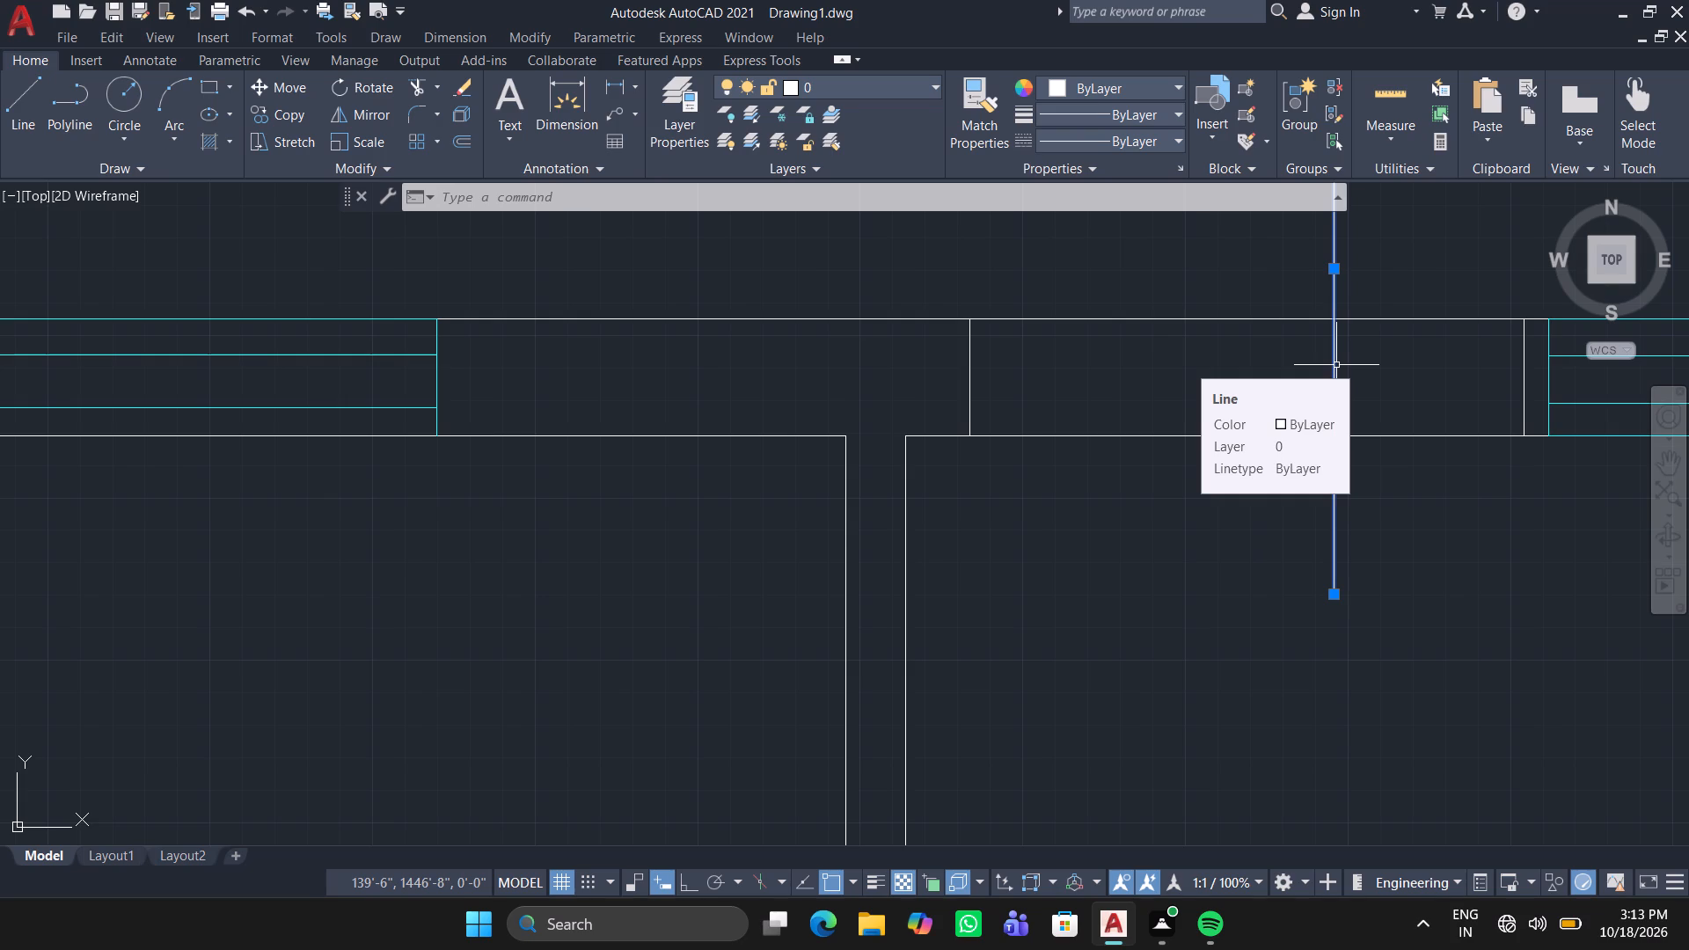
key("Delete")
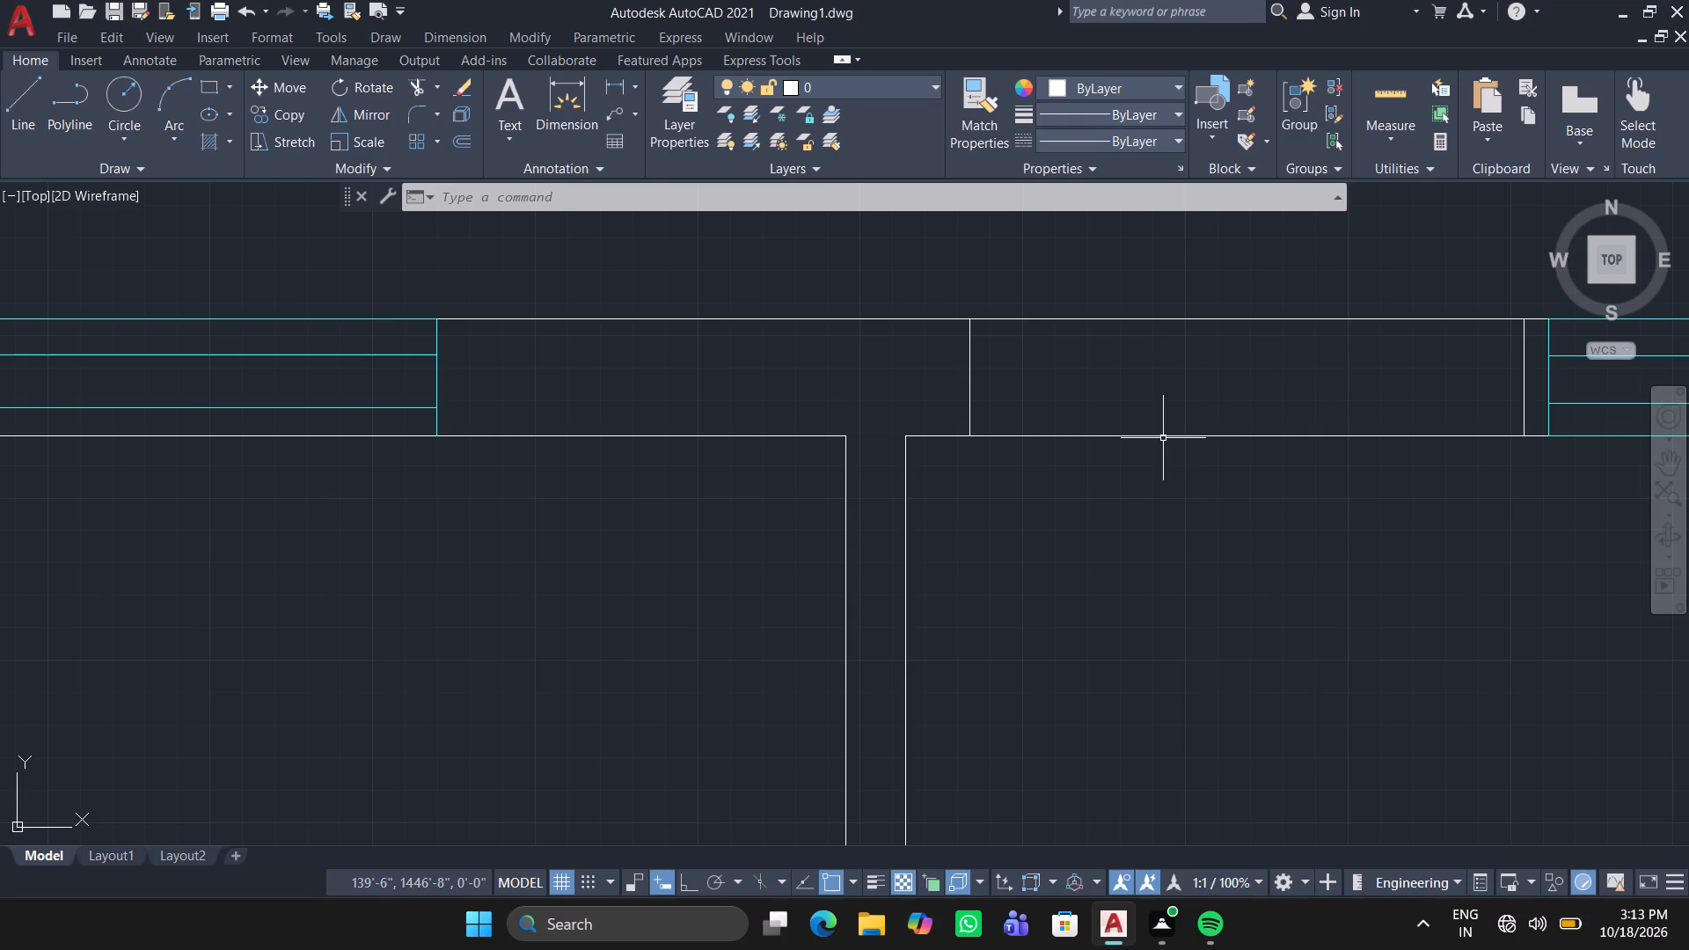
Trim both wall lines between the two jambs to open the doorway in the upper wall.
left_click(412, 81)
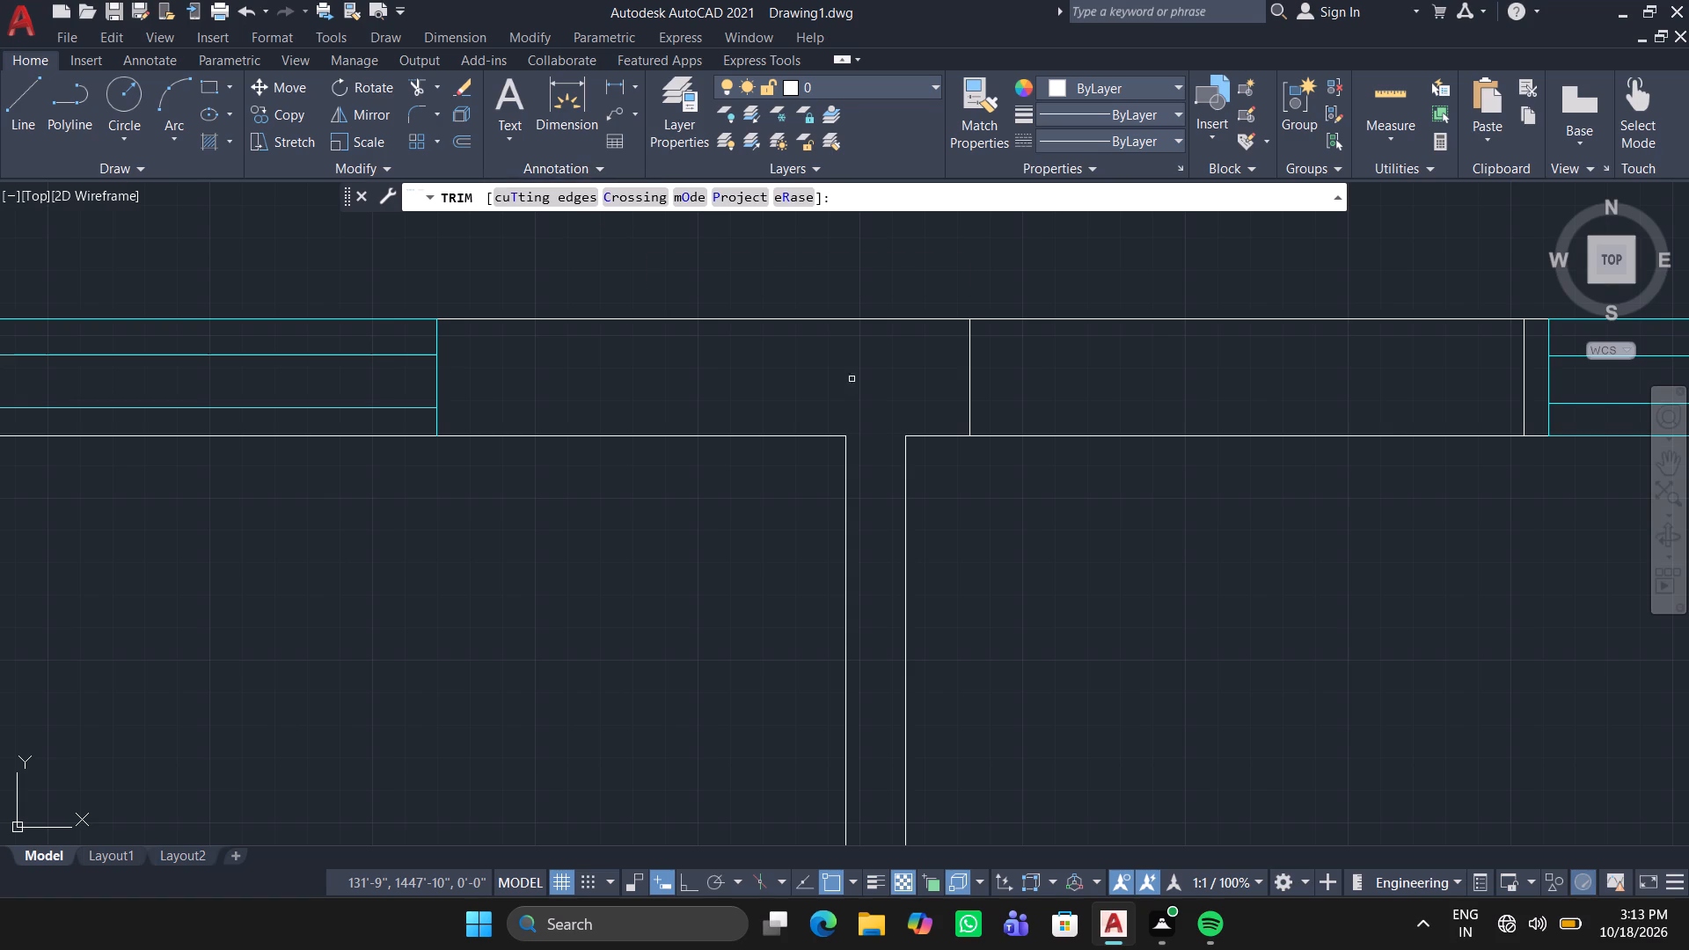
left_click(1066, 303)
left_click_drag(1071, 291, 1072, 475)
left_click_drag(1072, 475, 1096, 392)
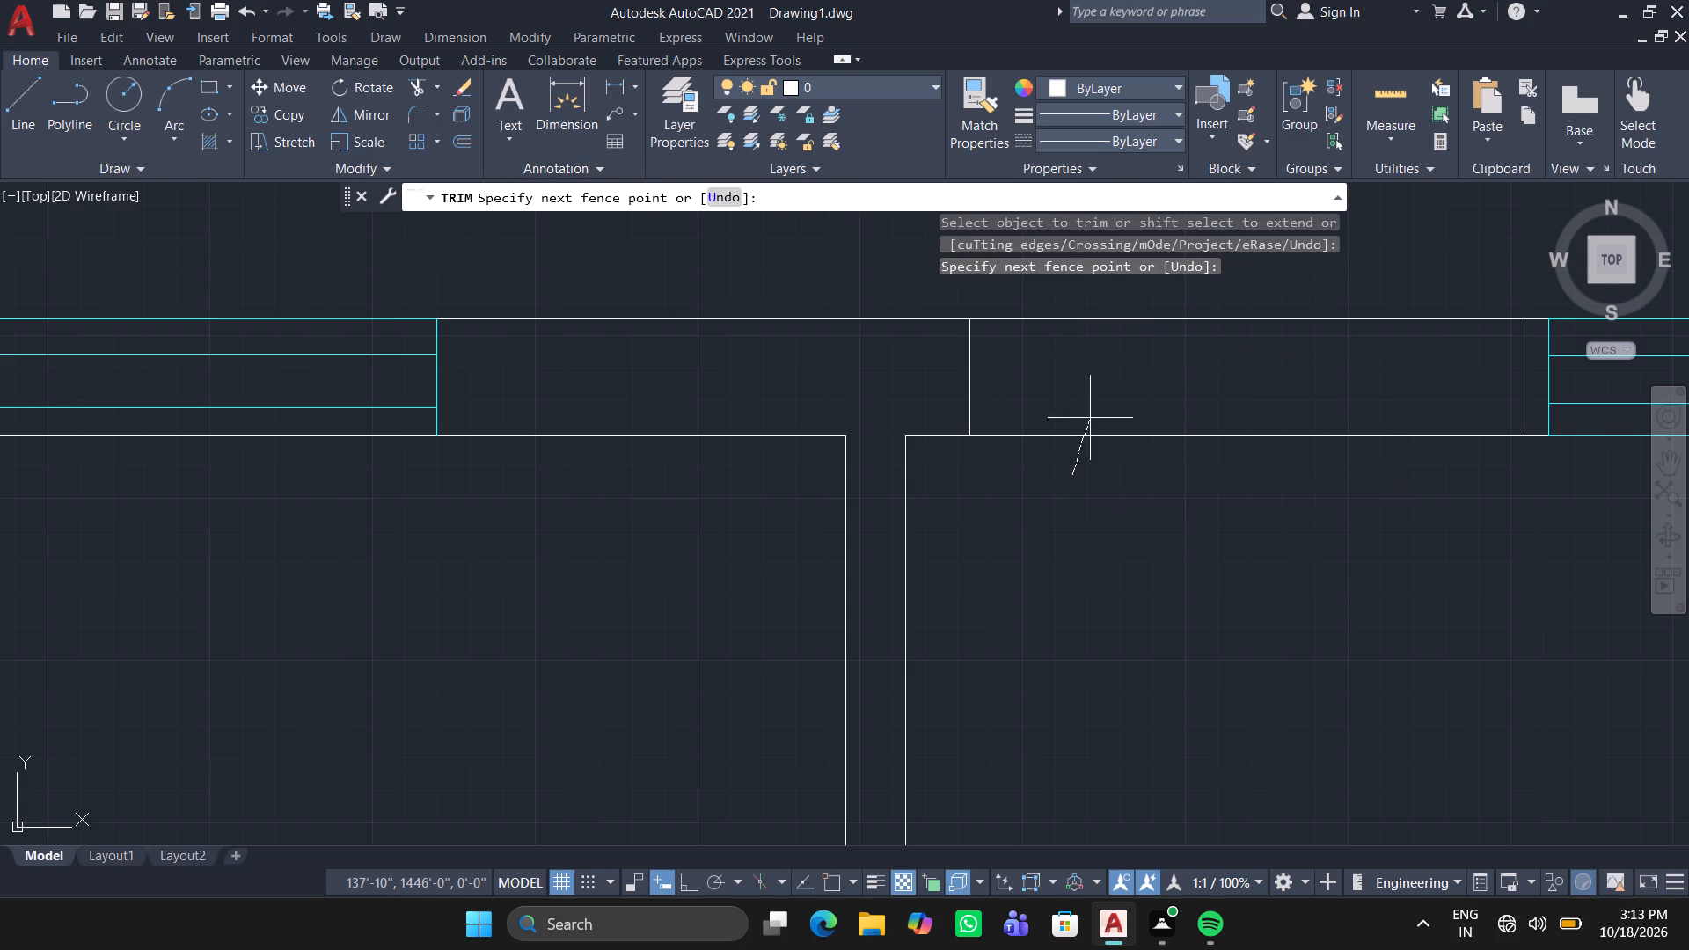
left_click_drag(1096, 392, 1132, 259)
middle_click_drag(1136, 297, 1134, 305)
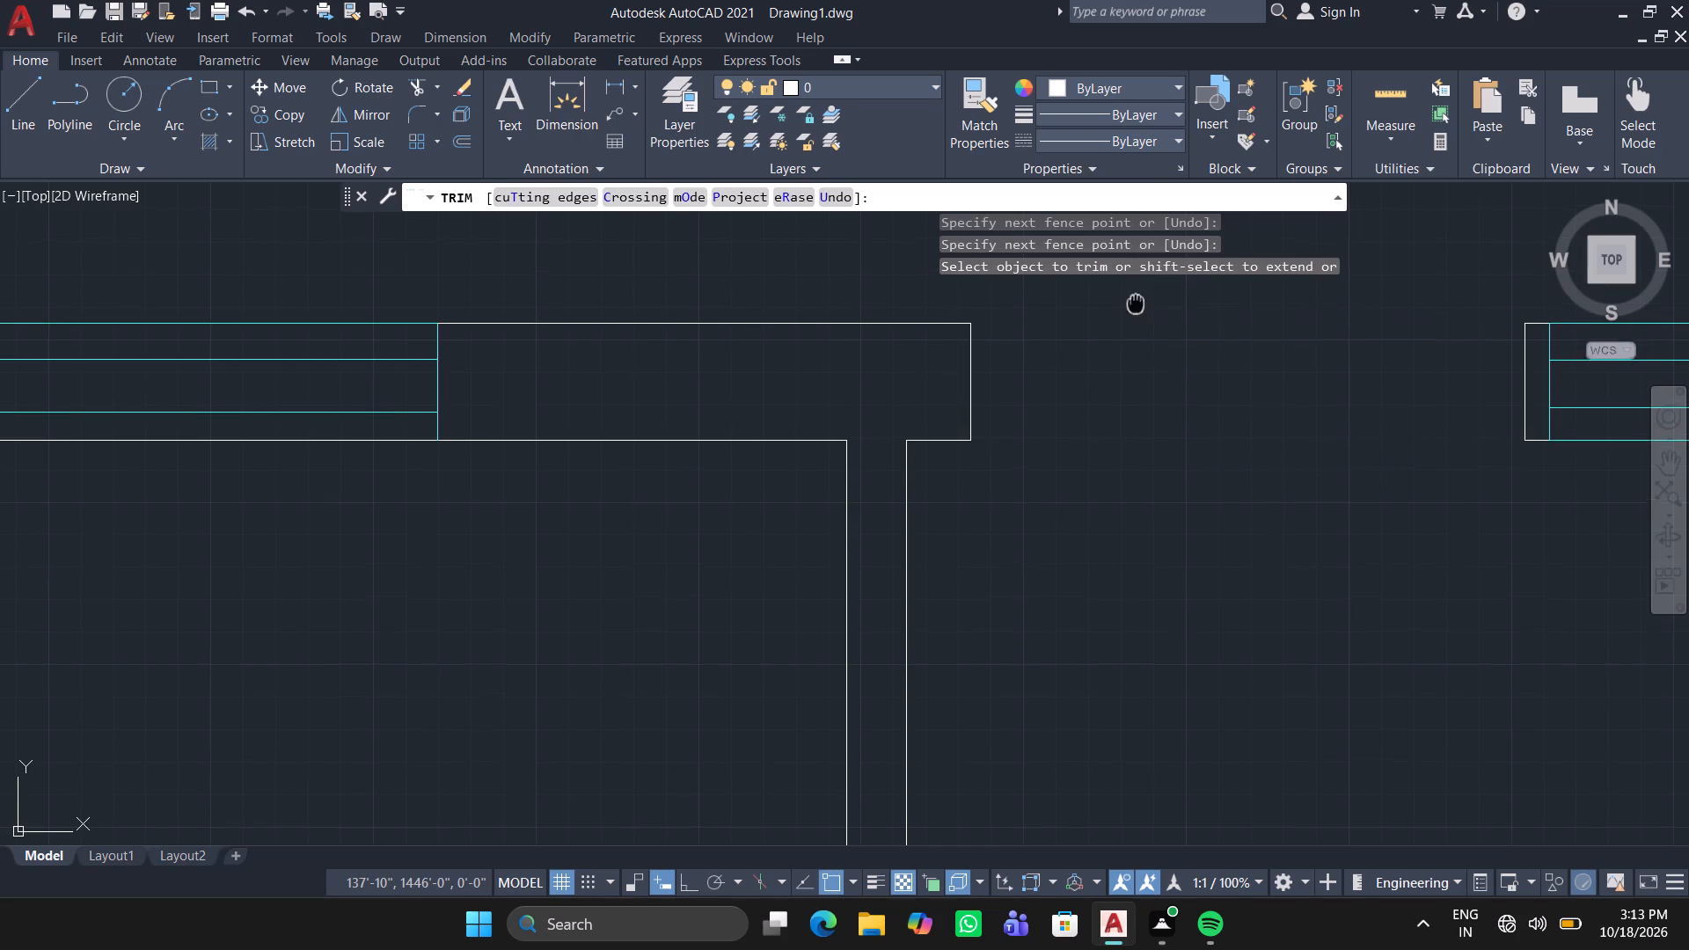
middle_click_drag(1134, 305, 1093, 405)
scroll(1093, 405, "down", 2)
scroll(1092, 479, "down", 1)
middle_click_drag(1096, 668, 1099, 544)
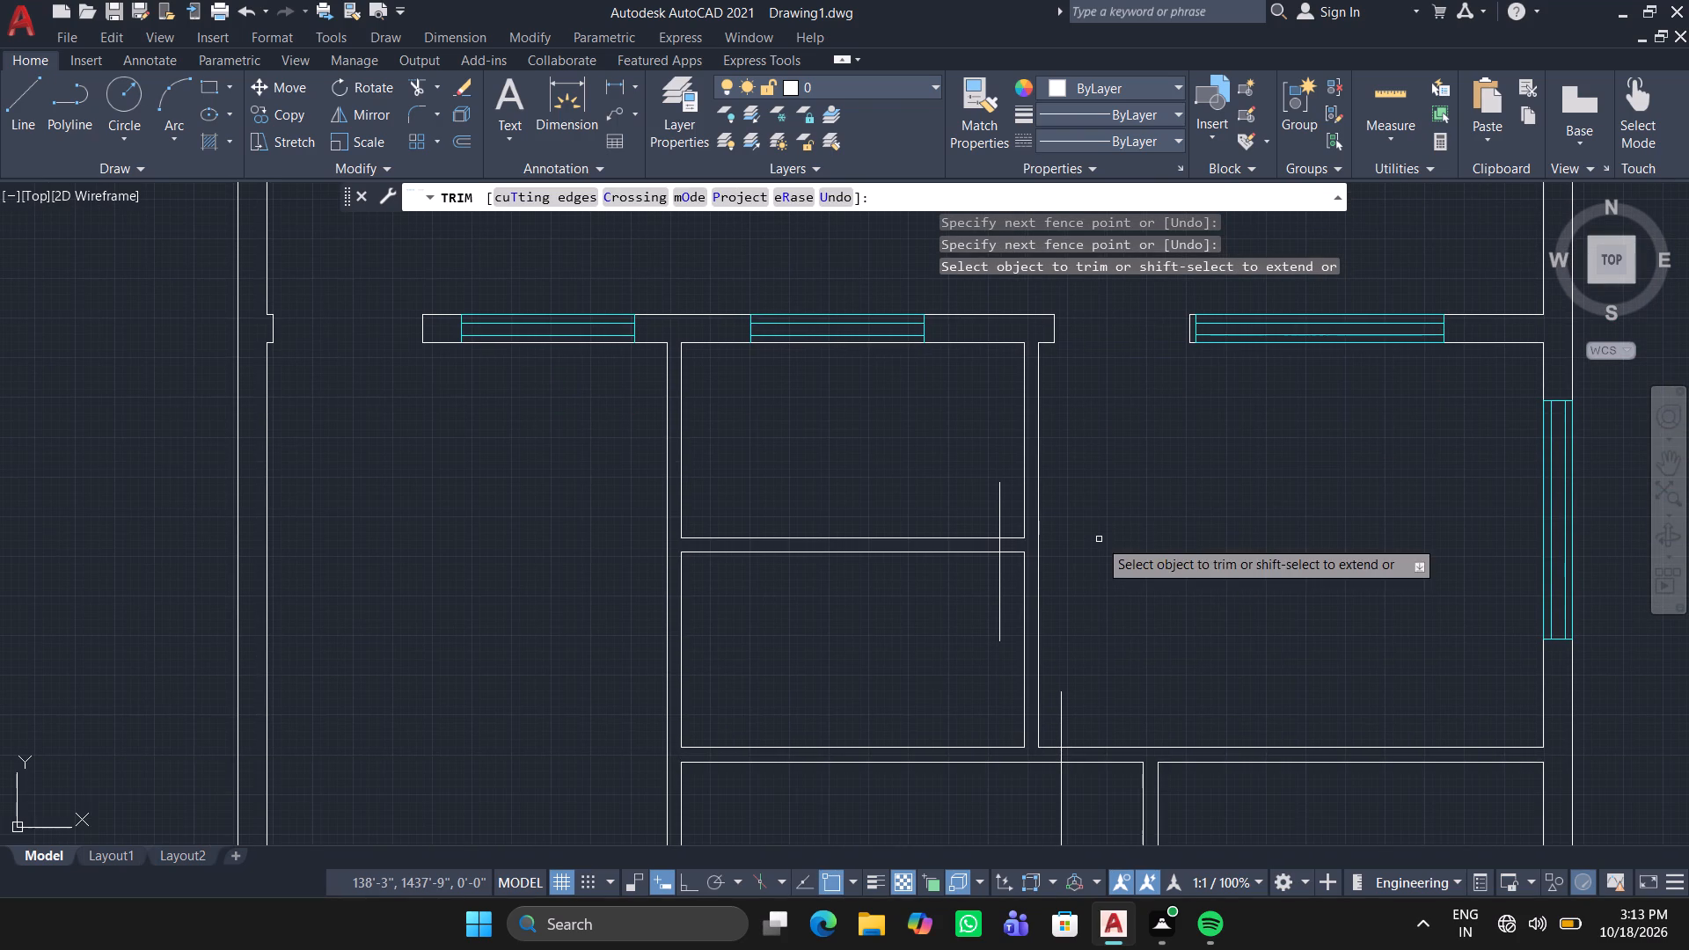
key("Return")
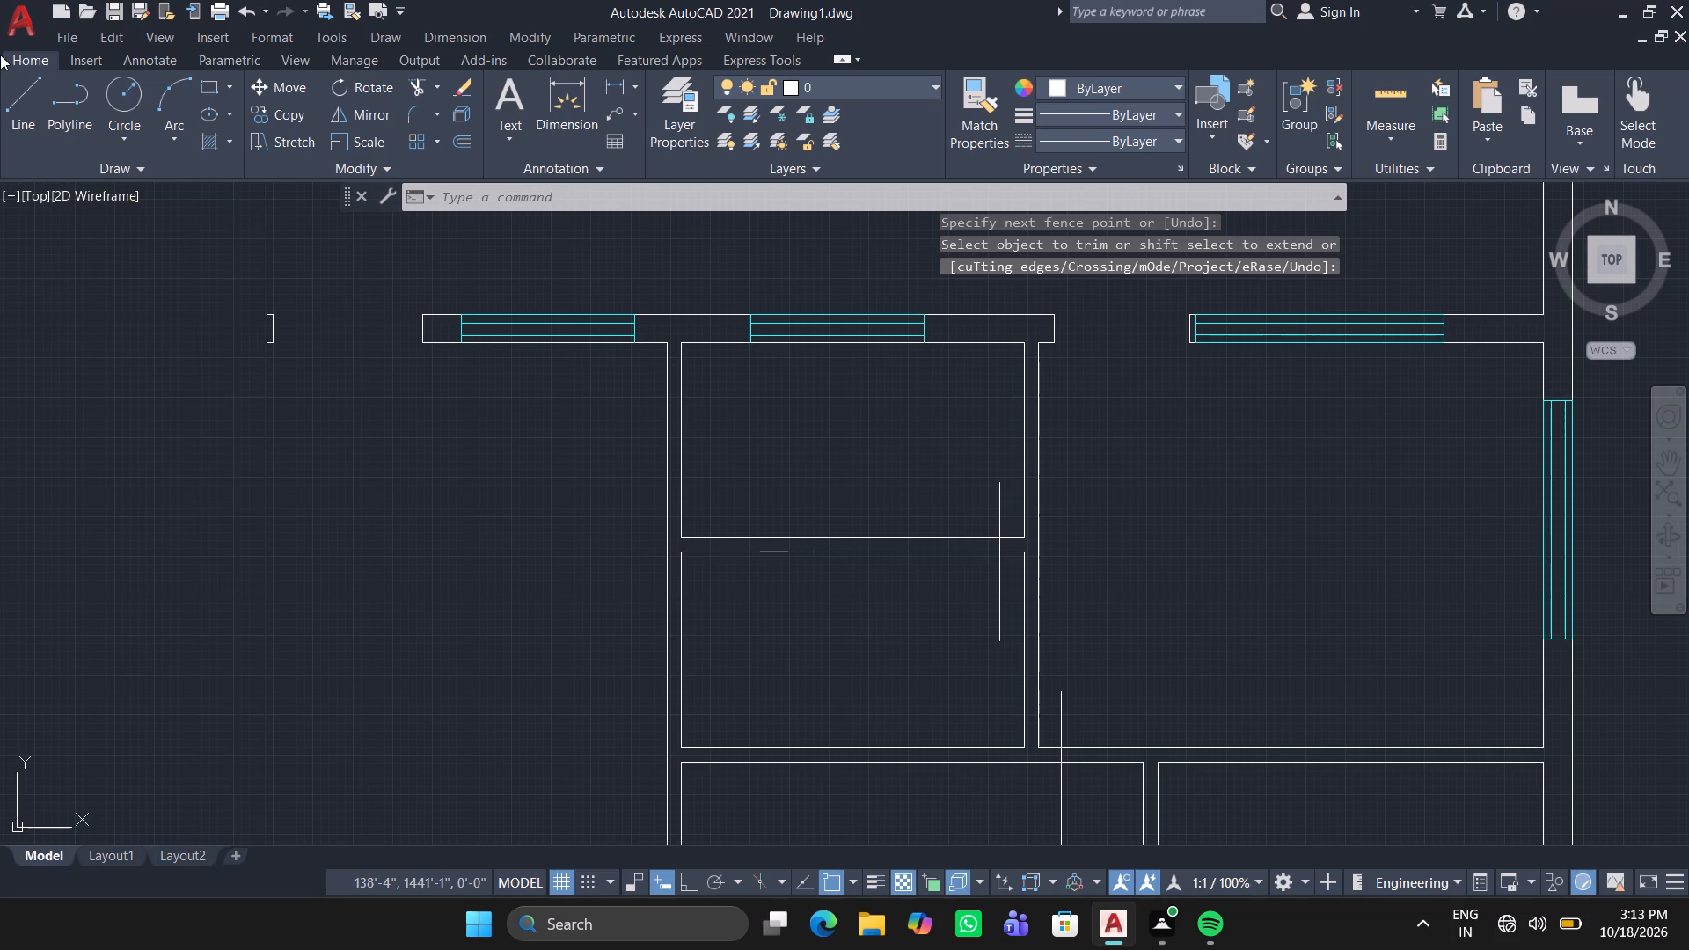
Outline an opening about 3'-9" wide in the partition between the two small rooms, near its east end.
left_click(6, 107)
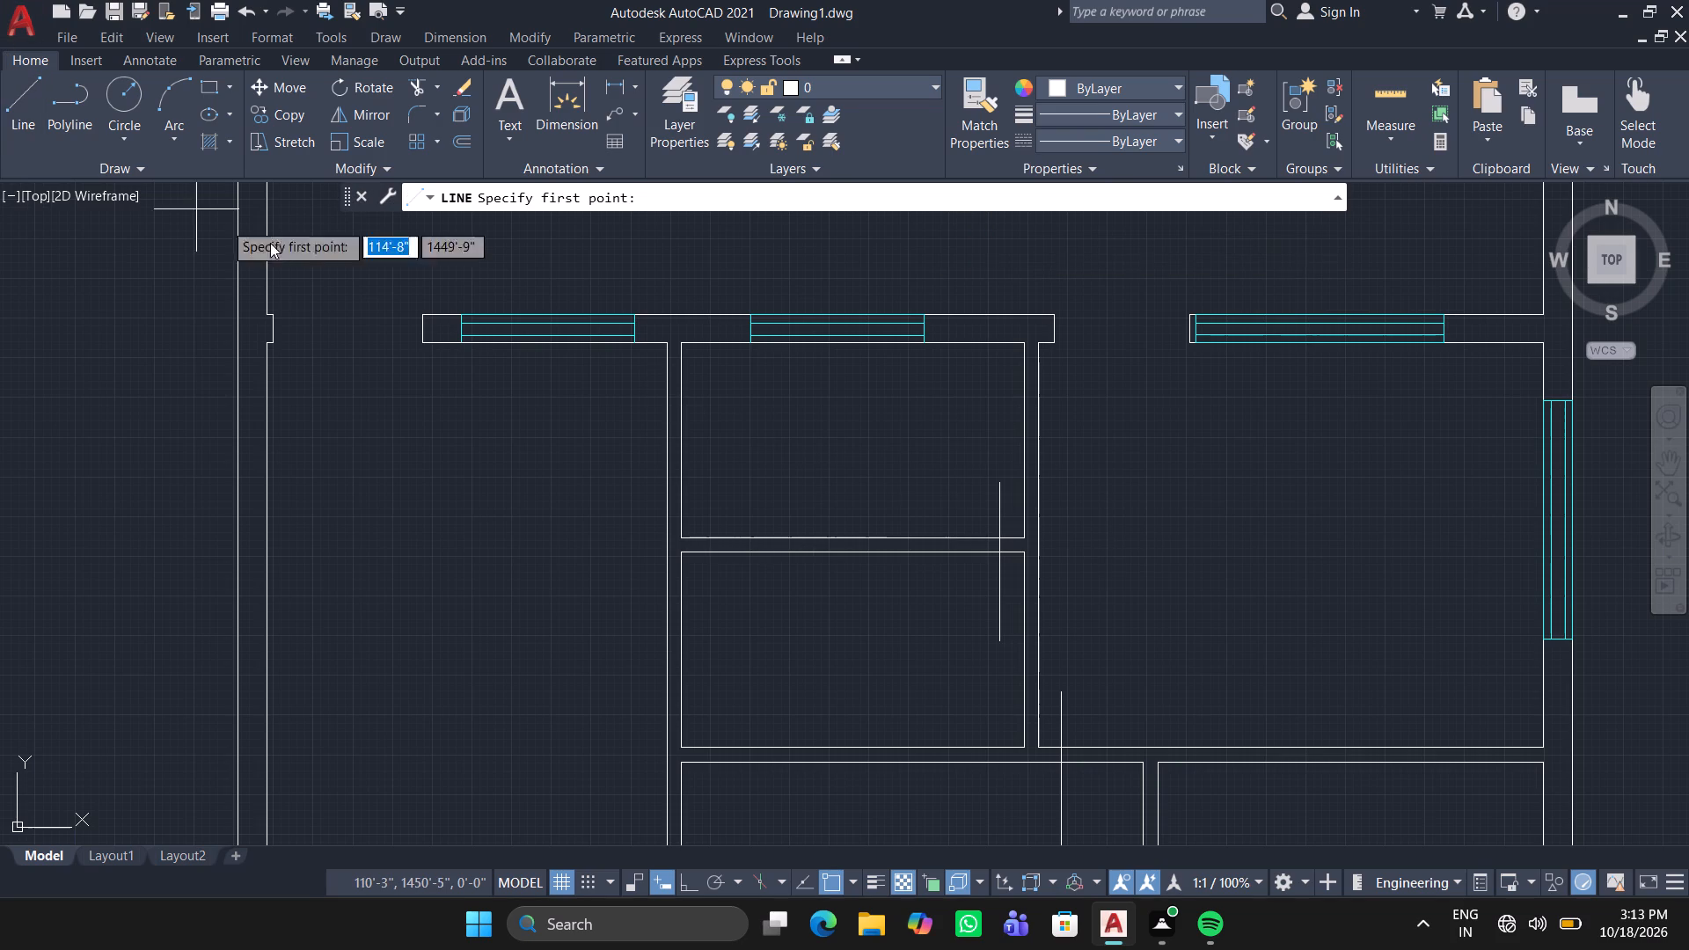
scroll(995, 567, "up", 4)
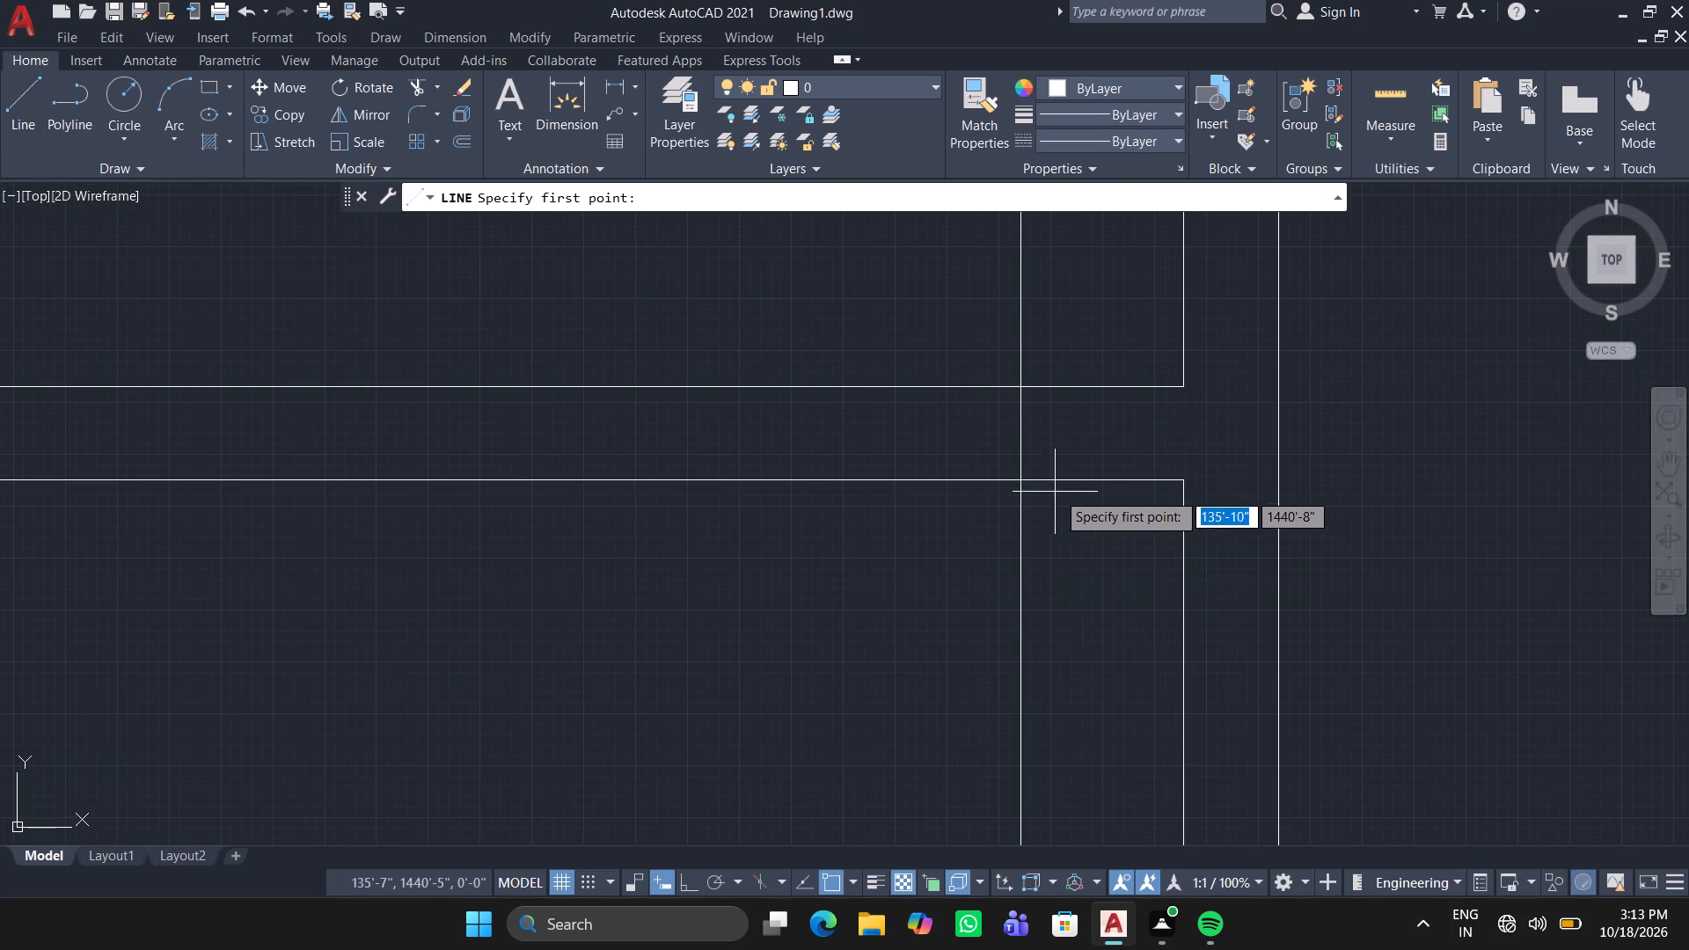
left_click(1069, 479)
left_click(1060, 384)
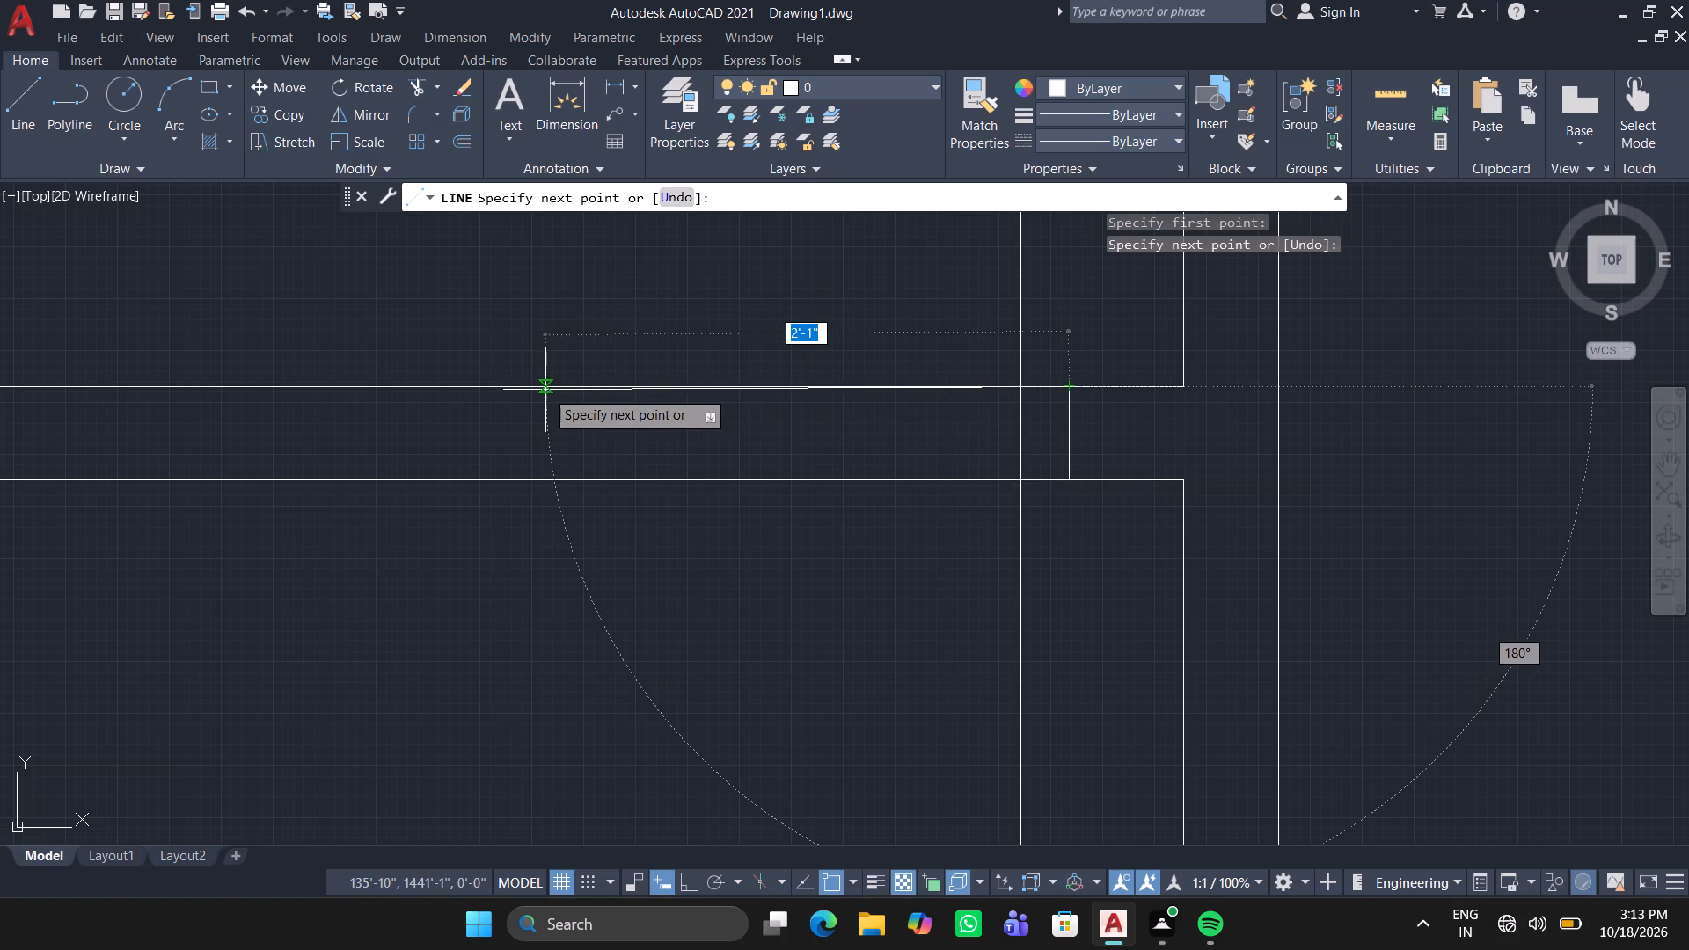
left_click(140, 387)
left_click(143, 491)
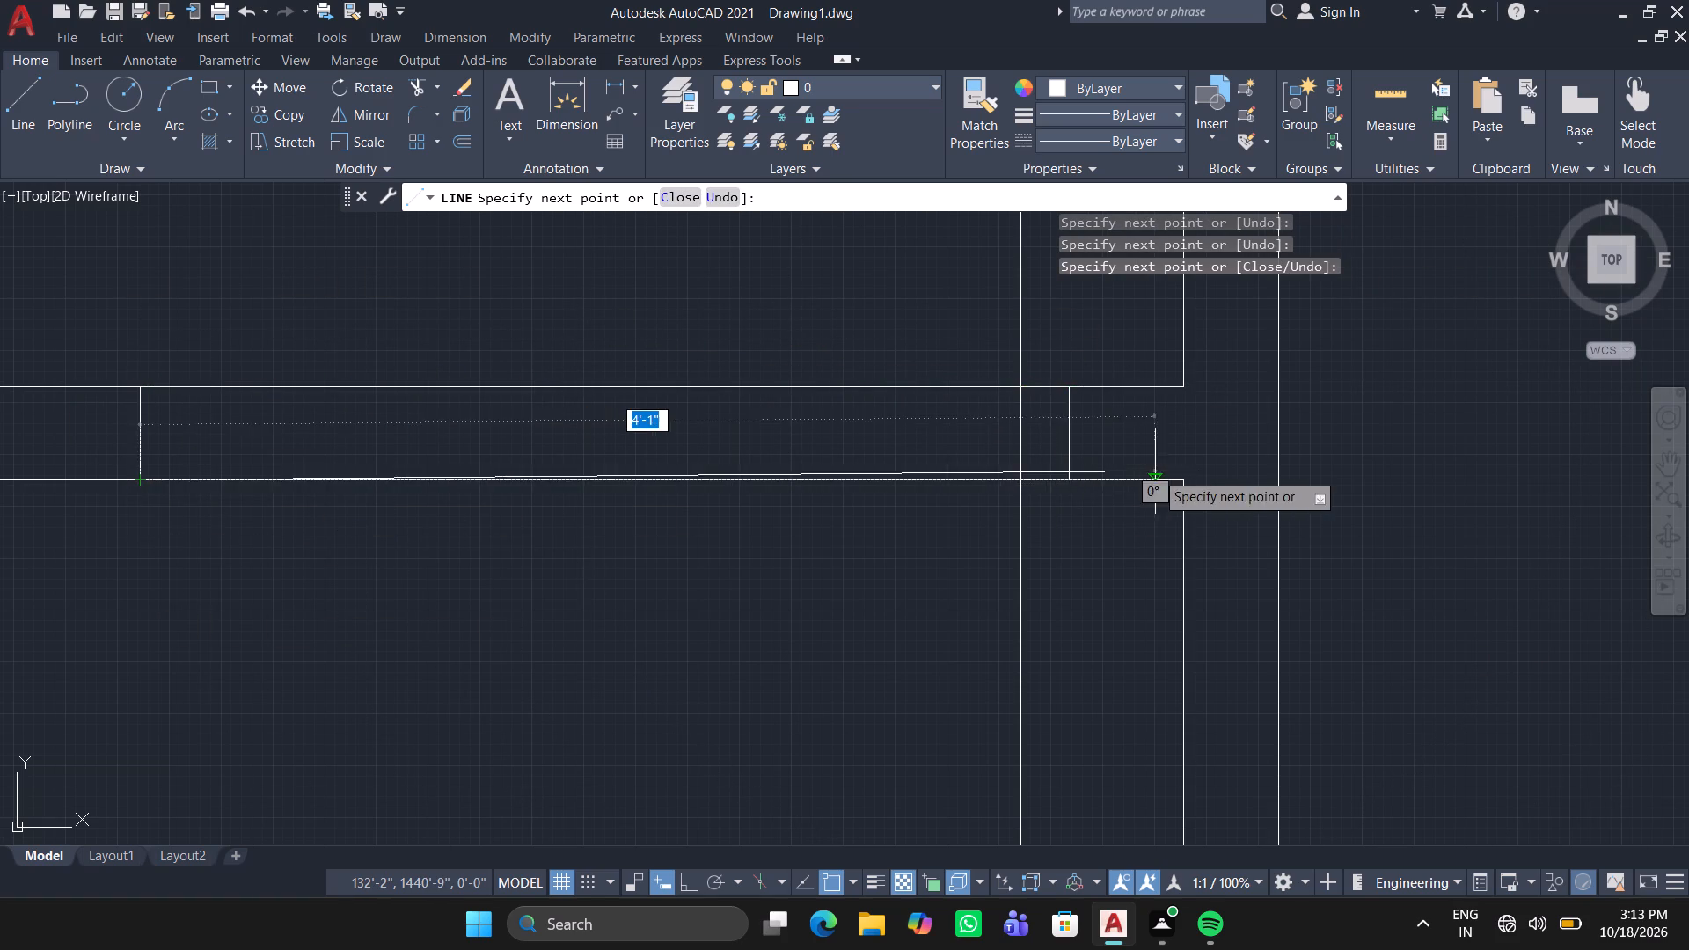
left_click(1068, 479)
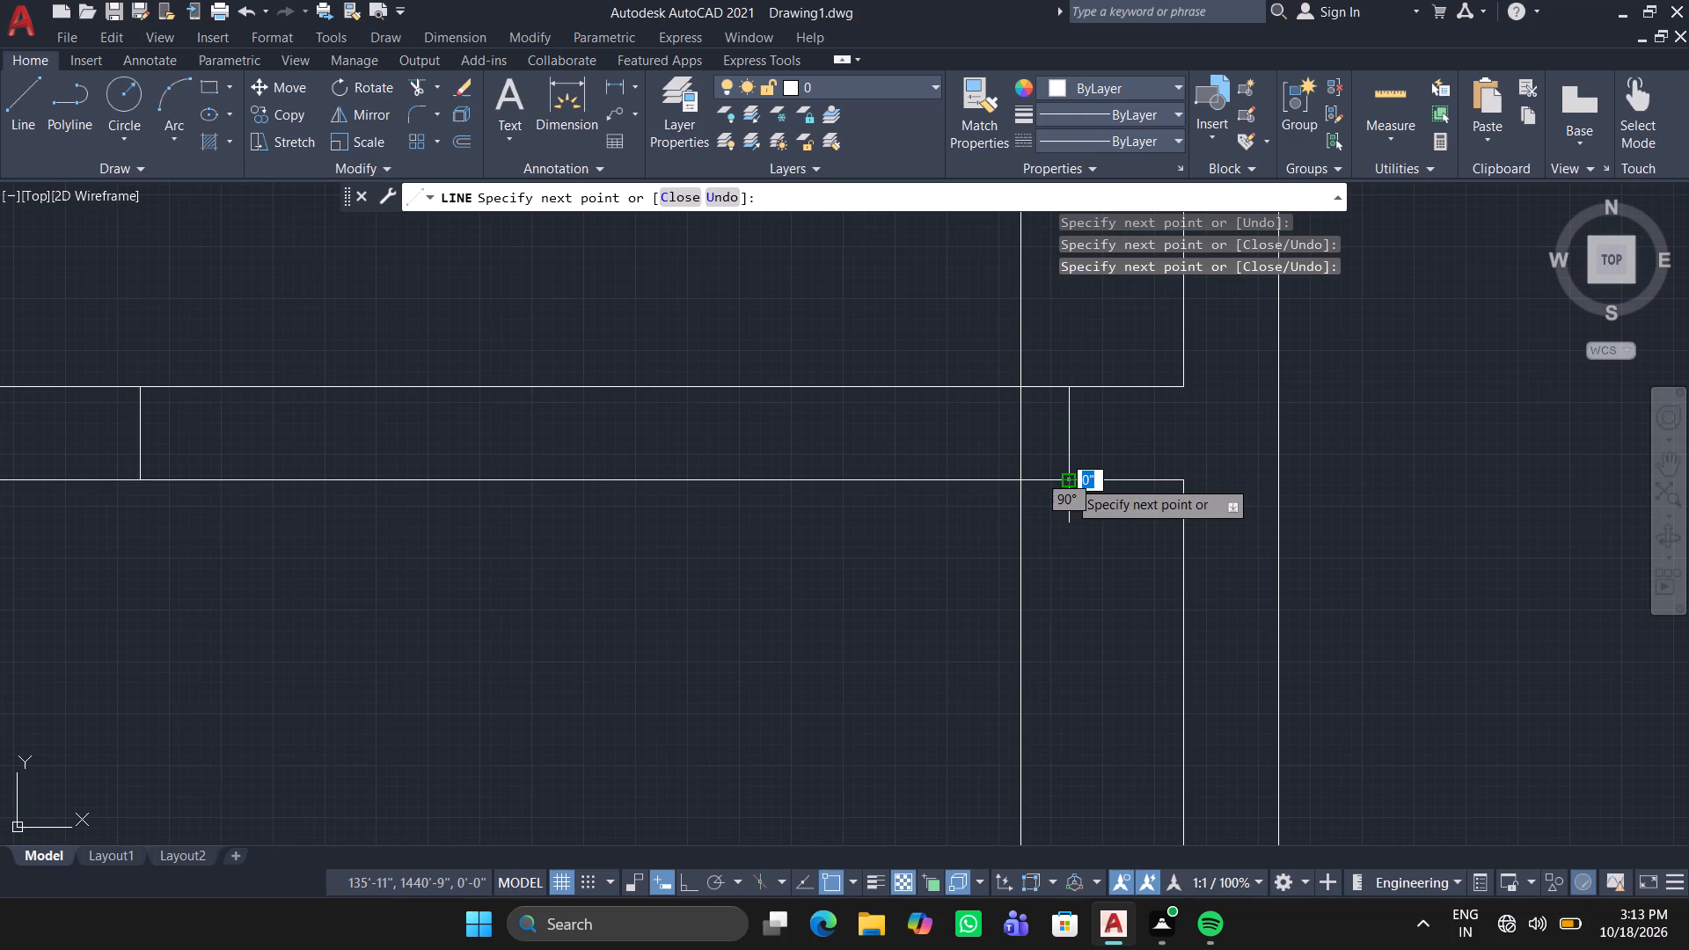
key("space")
Delete the west jamb line of the opening outlined in the small rooms' partition.
scroll(1035, 464, "down", 4)
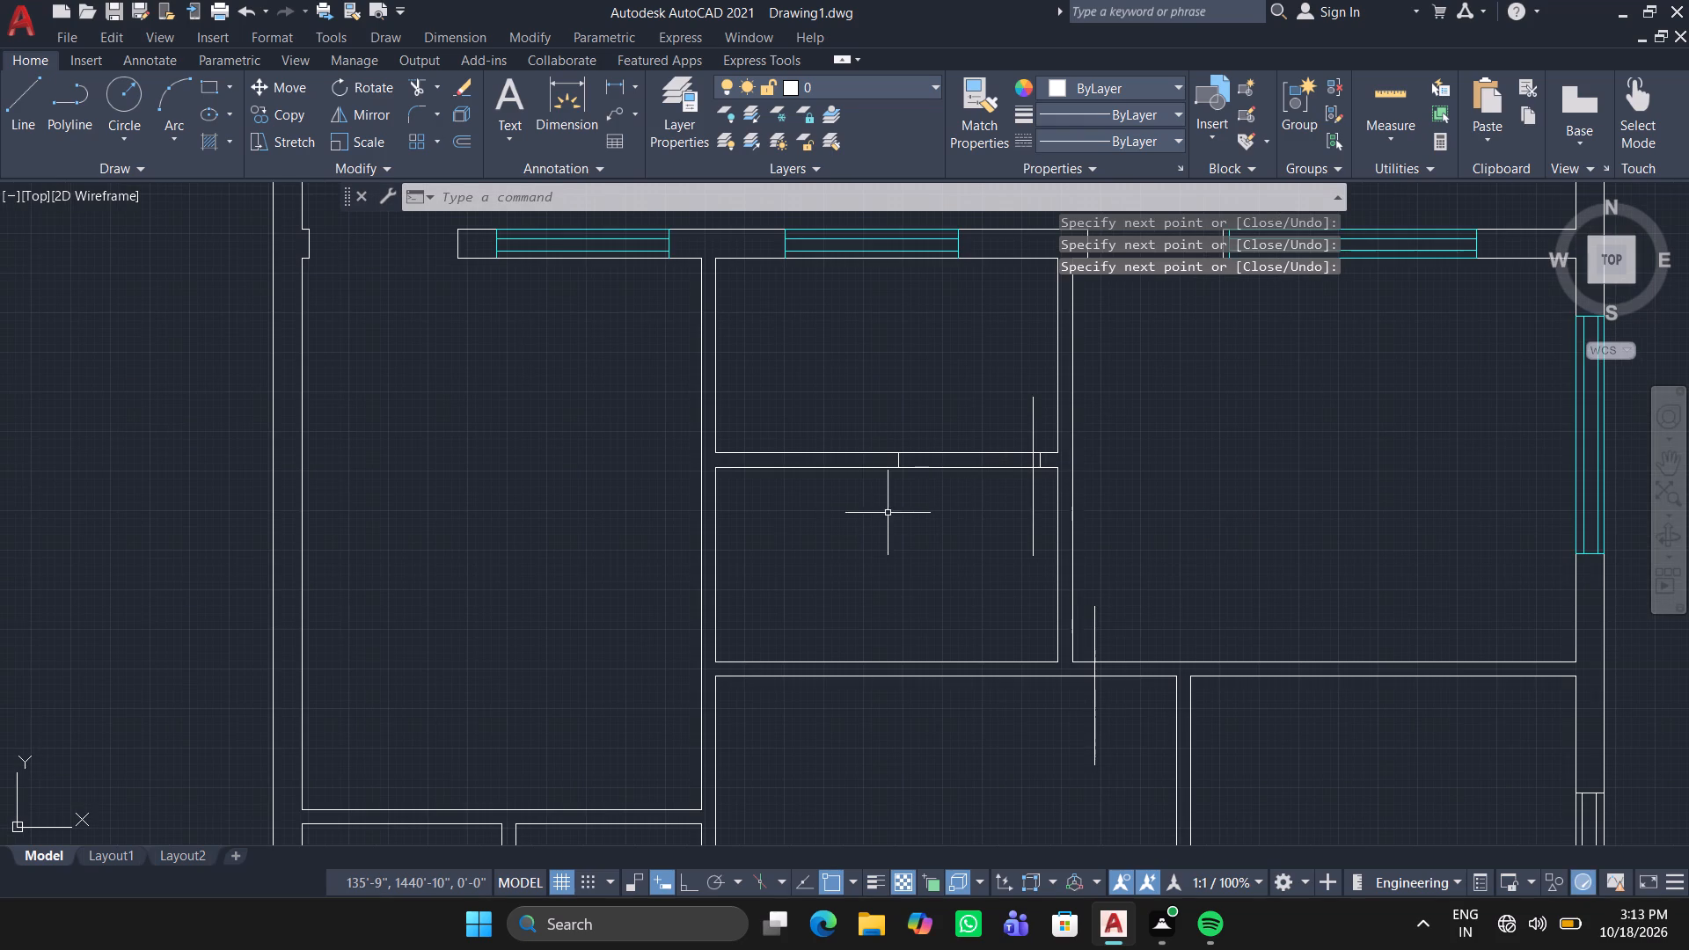
scroll(878, 469, "up", 5)
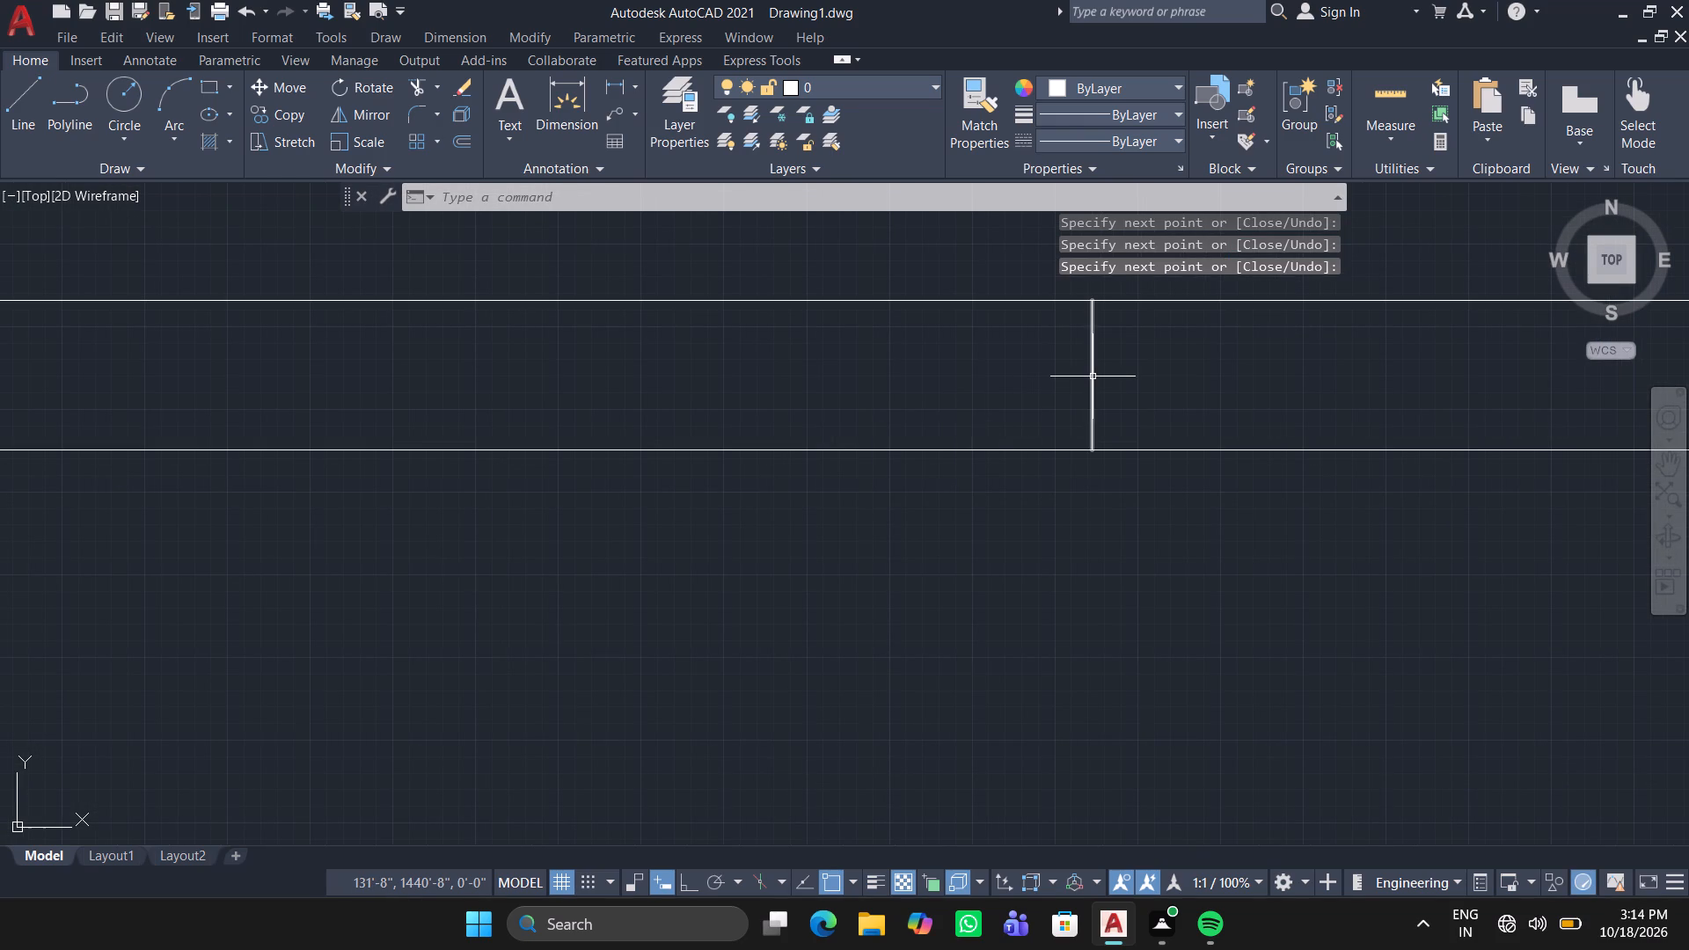
left_click(1093, 376)
key("Delete")
key("Delete")
Draw a new west jamb line across the small rooms' partition, about 1'-10" from the east jamb.
key("l")
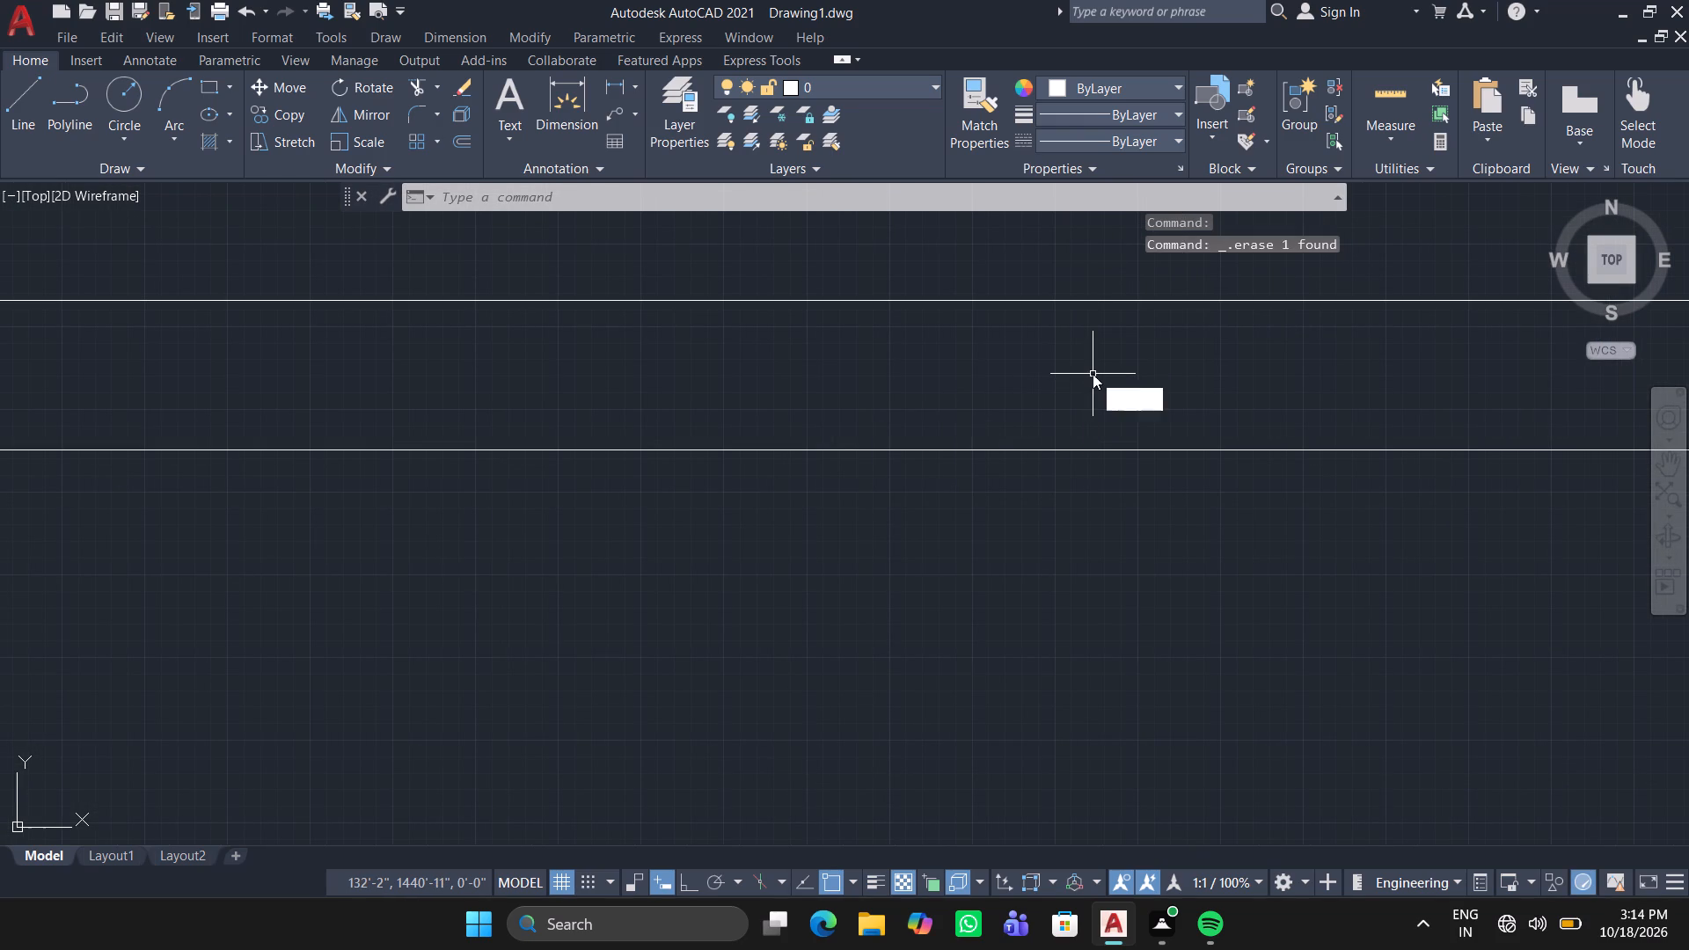
key("Return")
scroll(1080, 506, "down", 3)
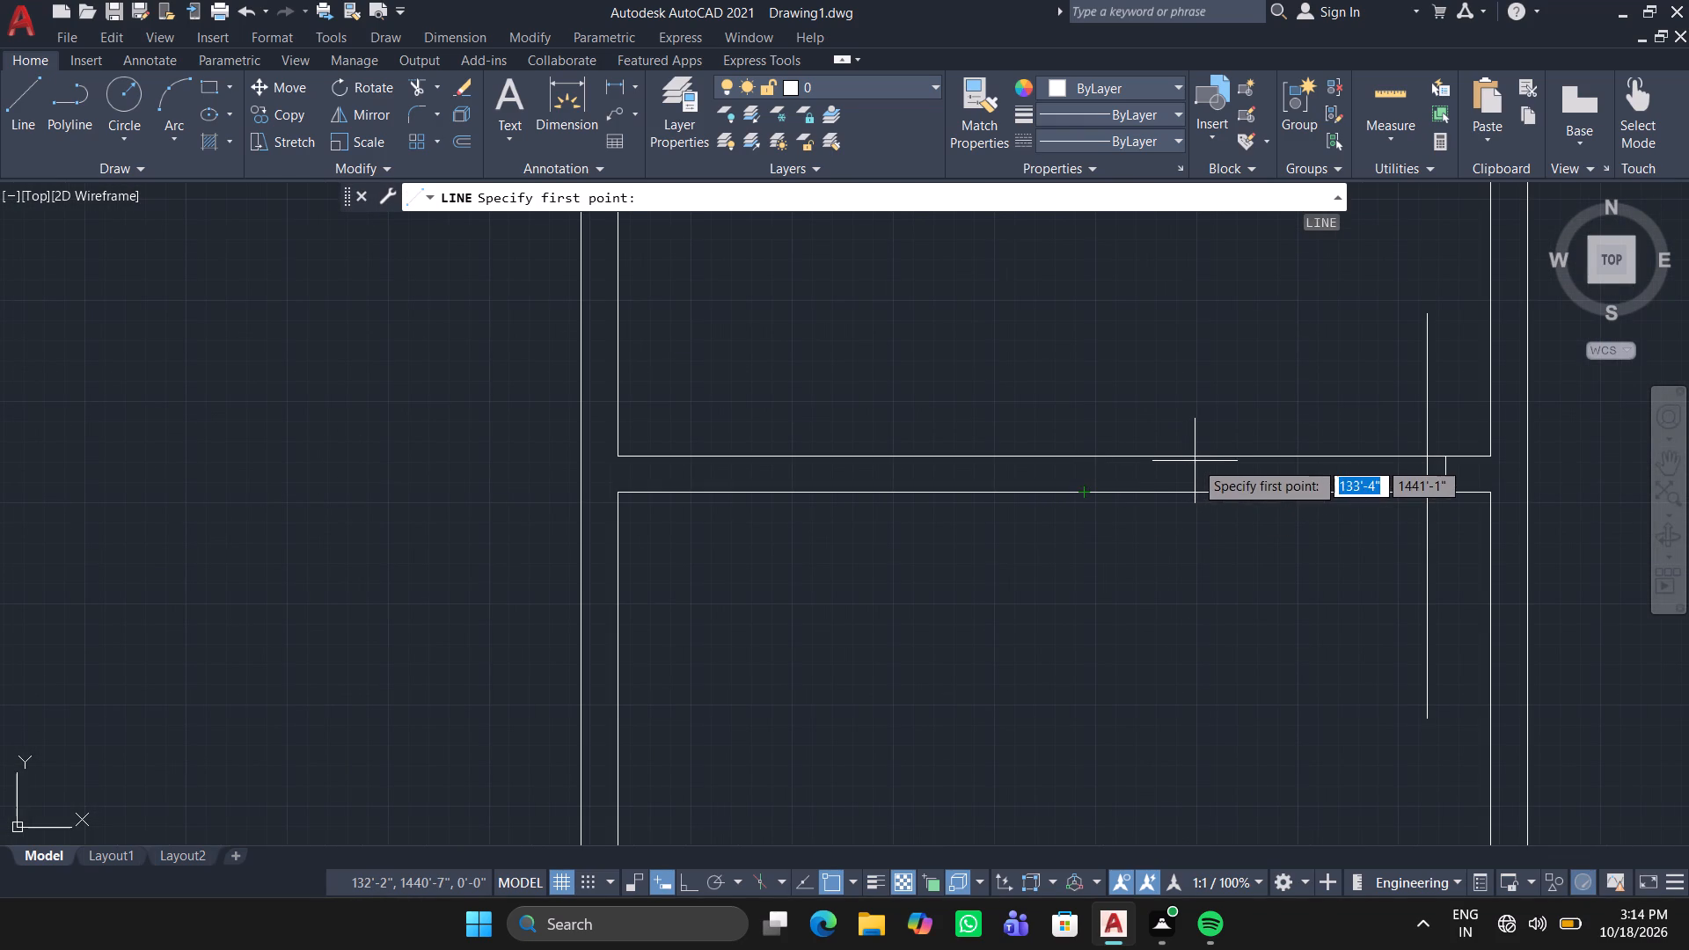
left_click(1195, 461)
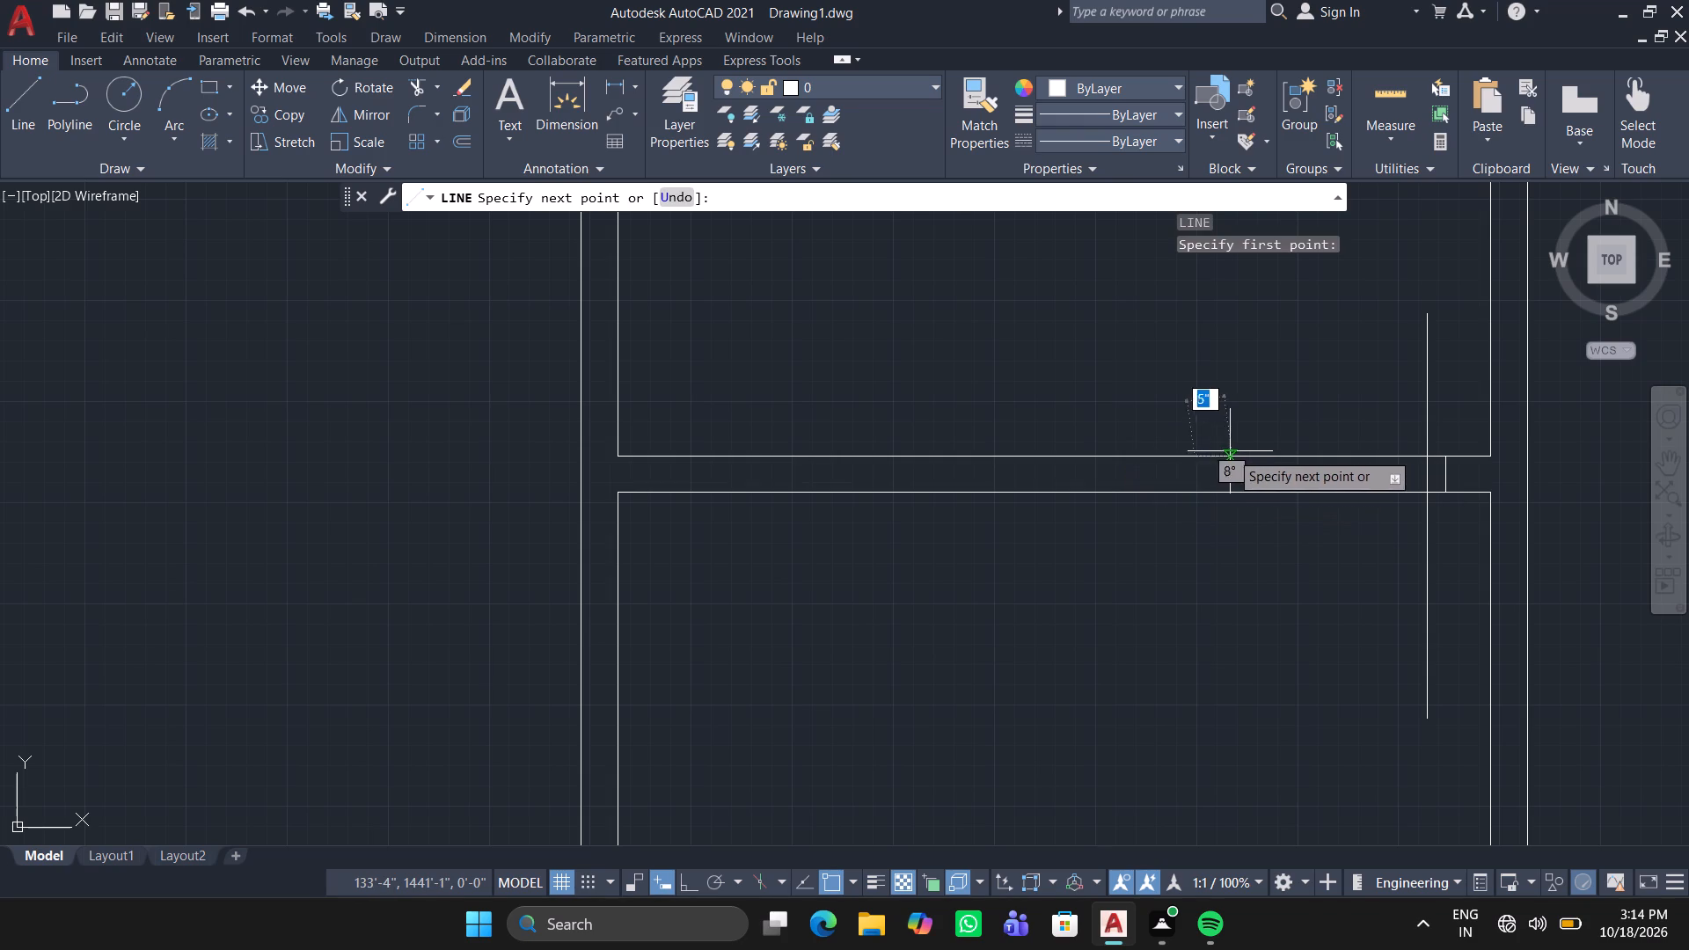
double_click(1259, 454)
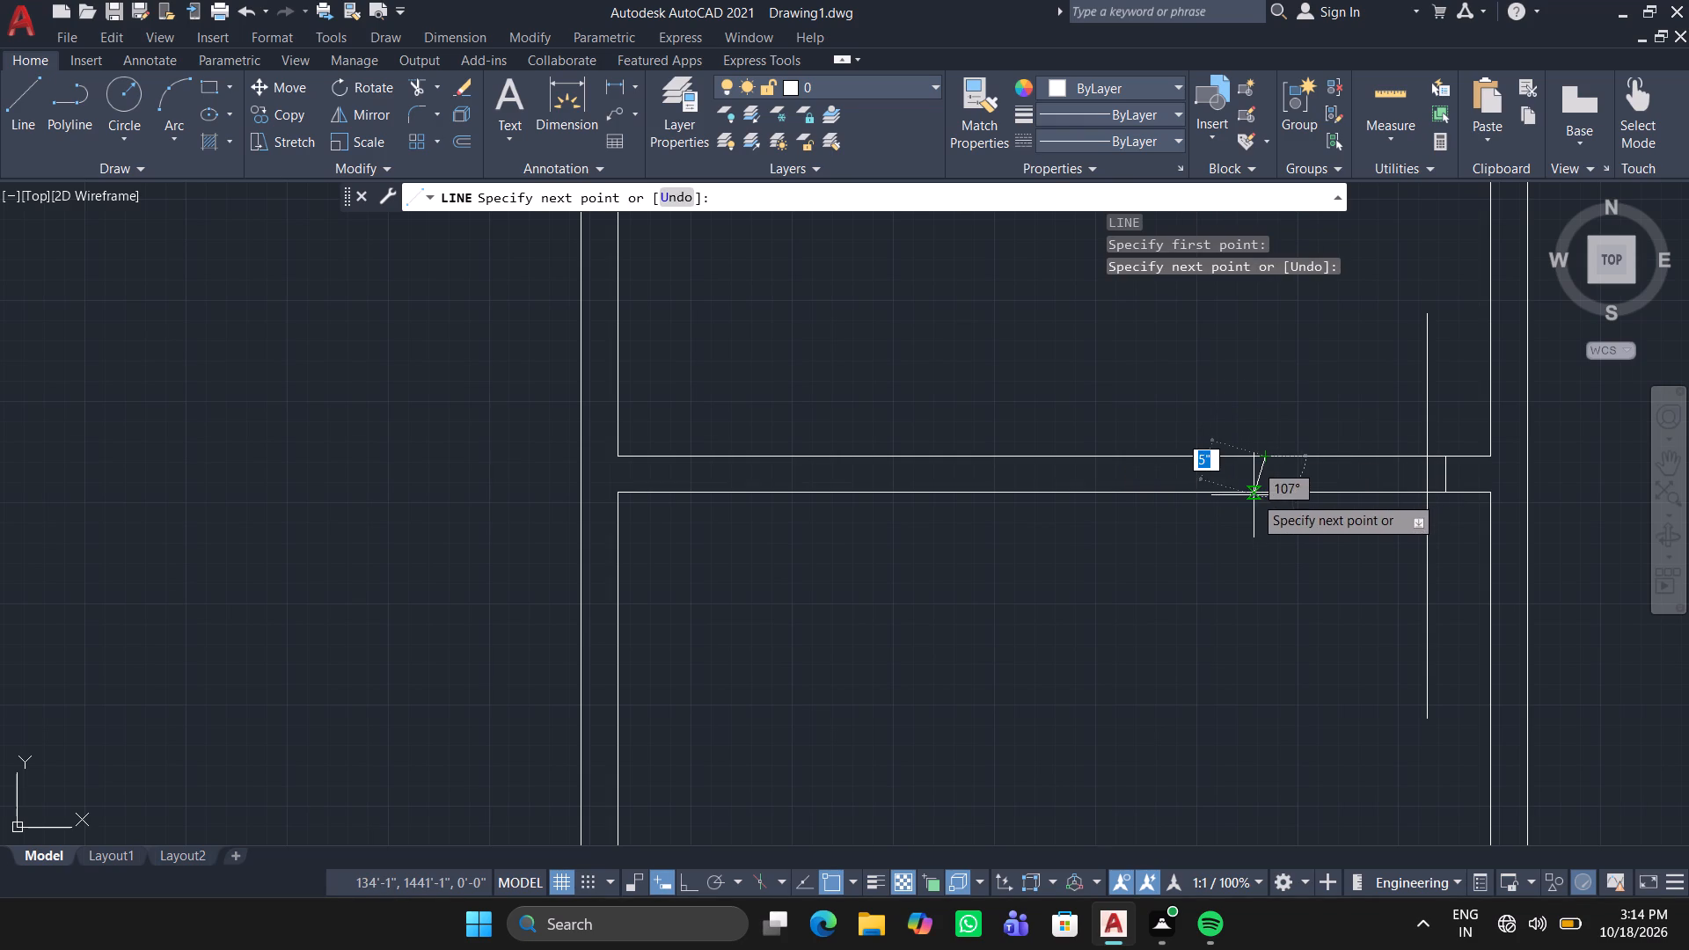
left_click(1263, 495)
key("Return")
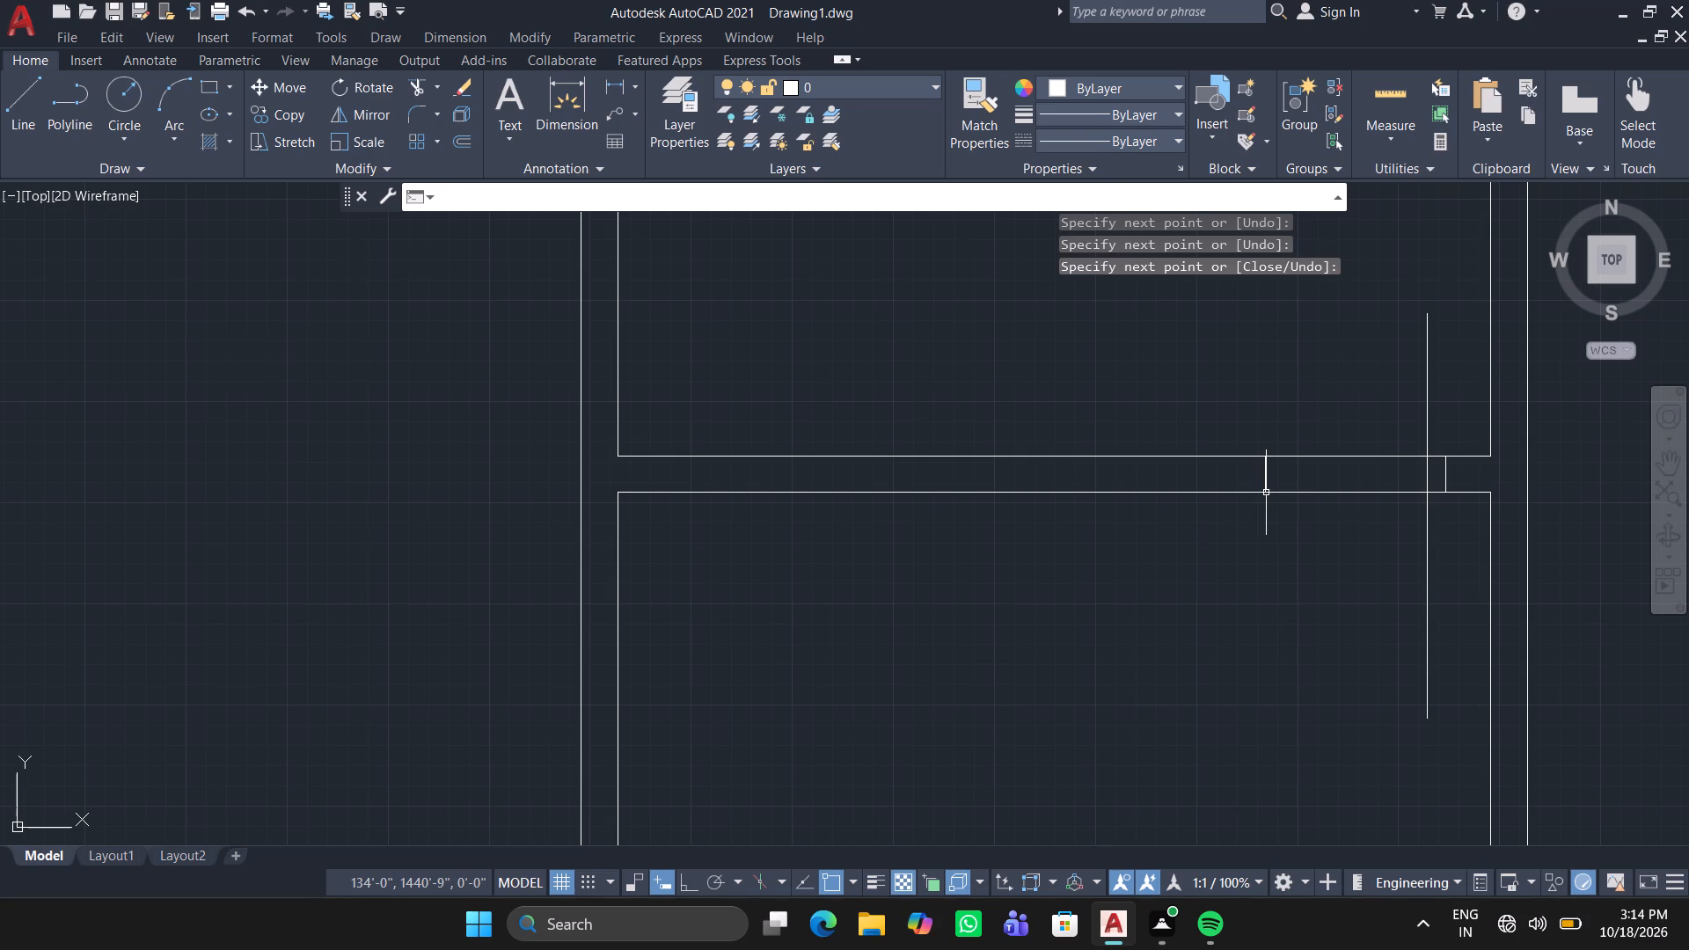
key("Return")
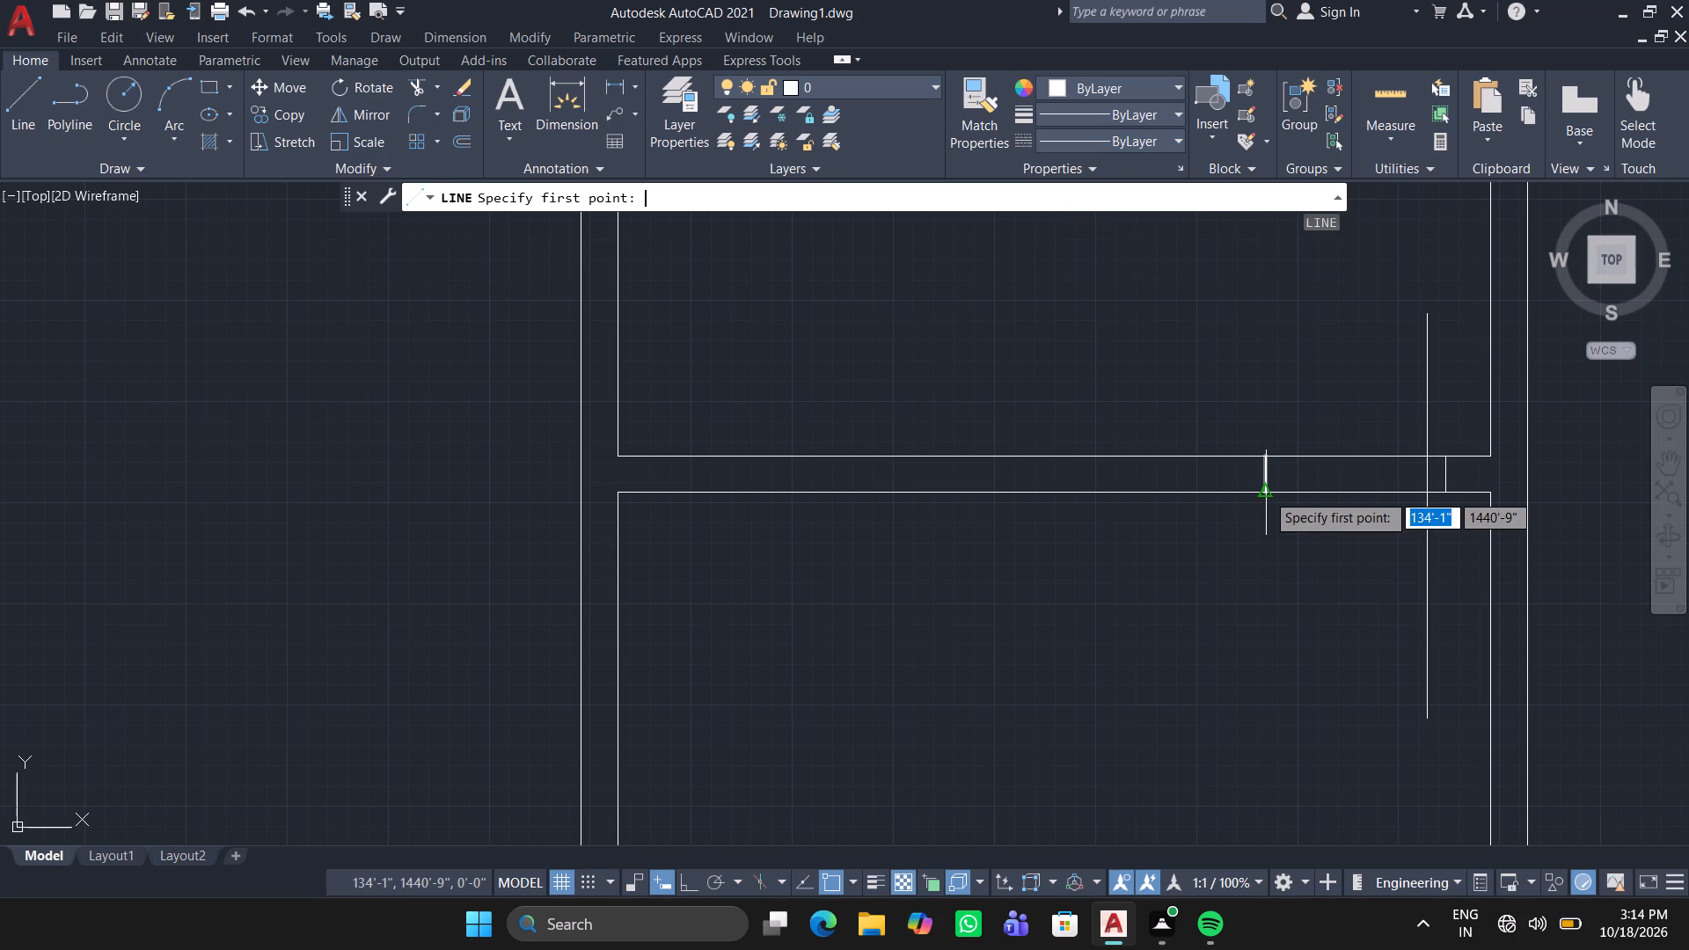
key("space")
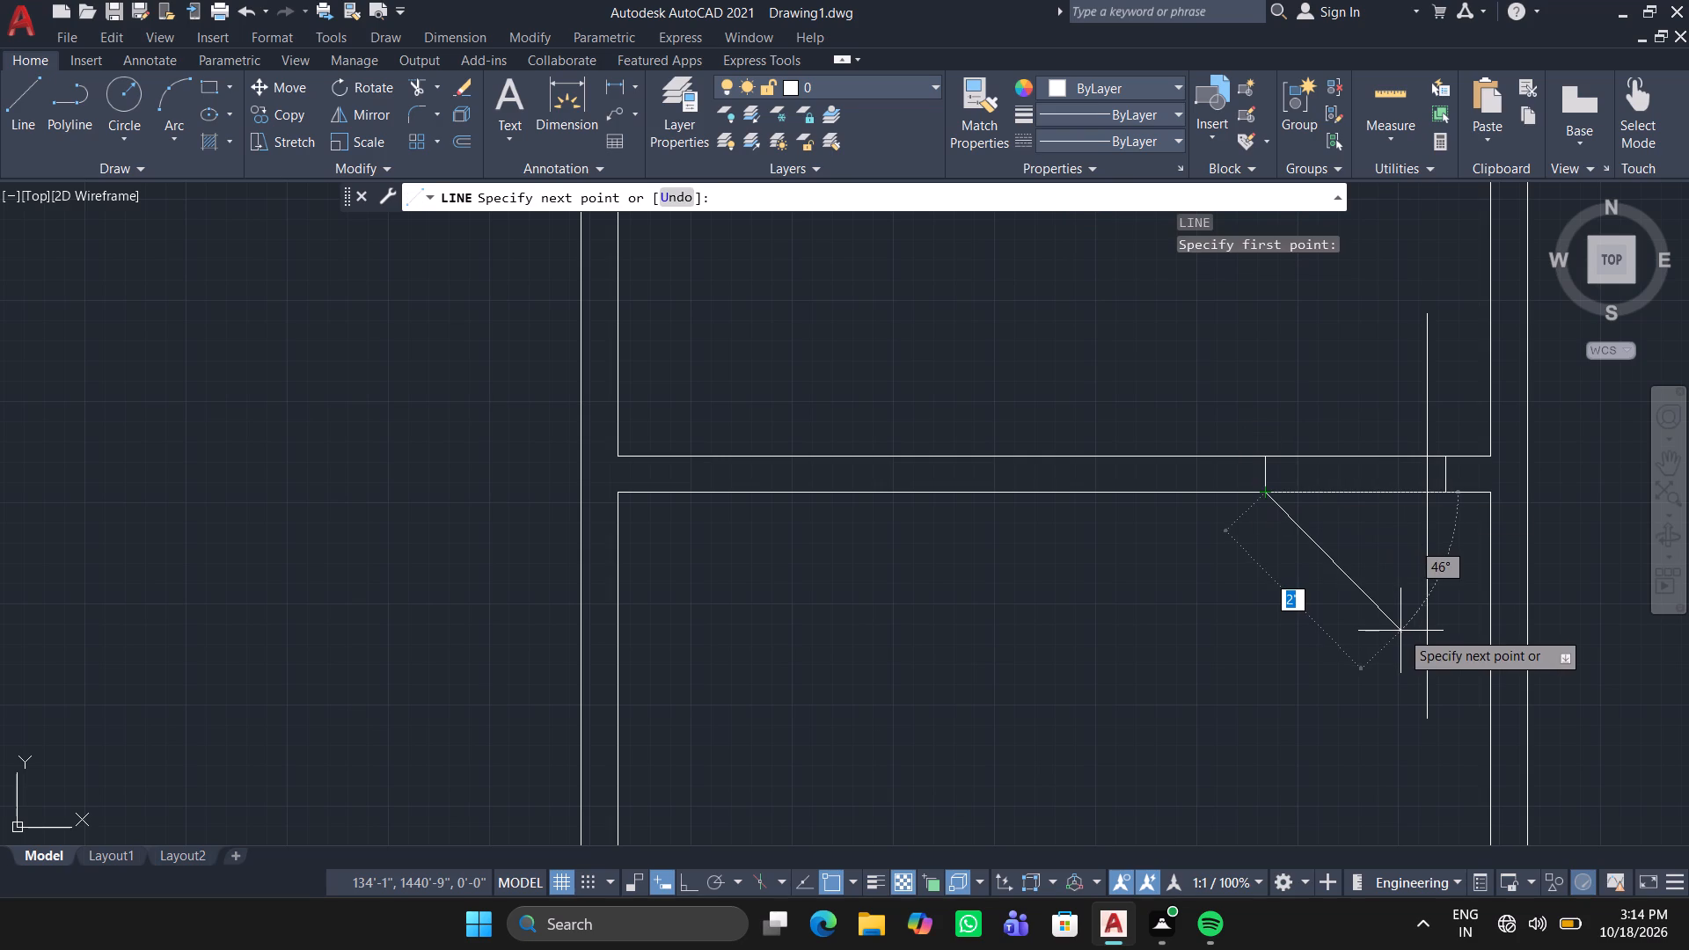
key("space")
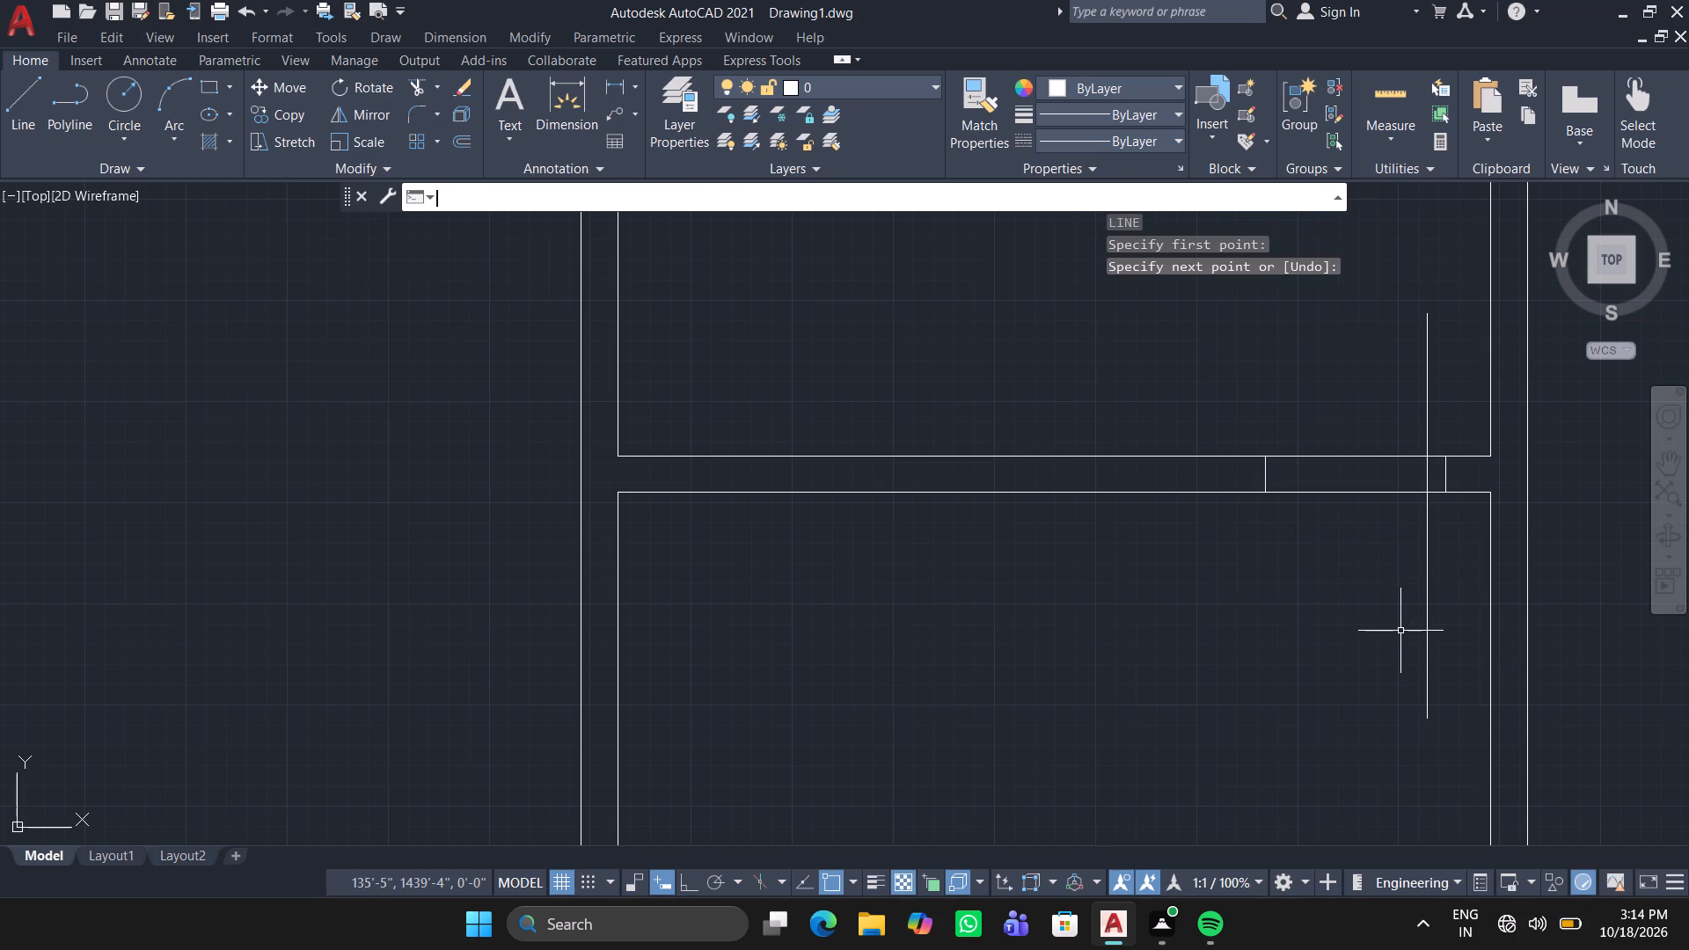
Delete the long vertical line crossing the partition between the two small rooms.
left_click(1429, 590)
key("Delete")
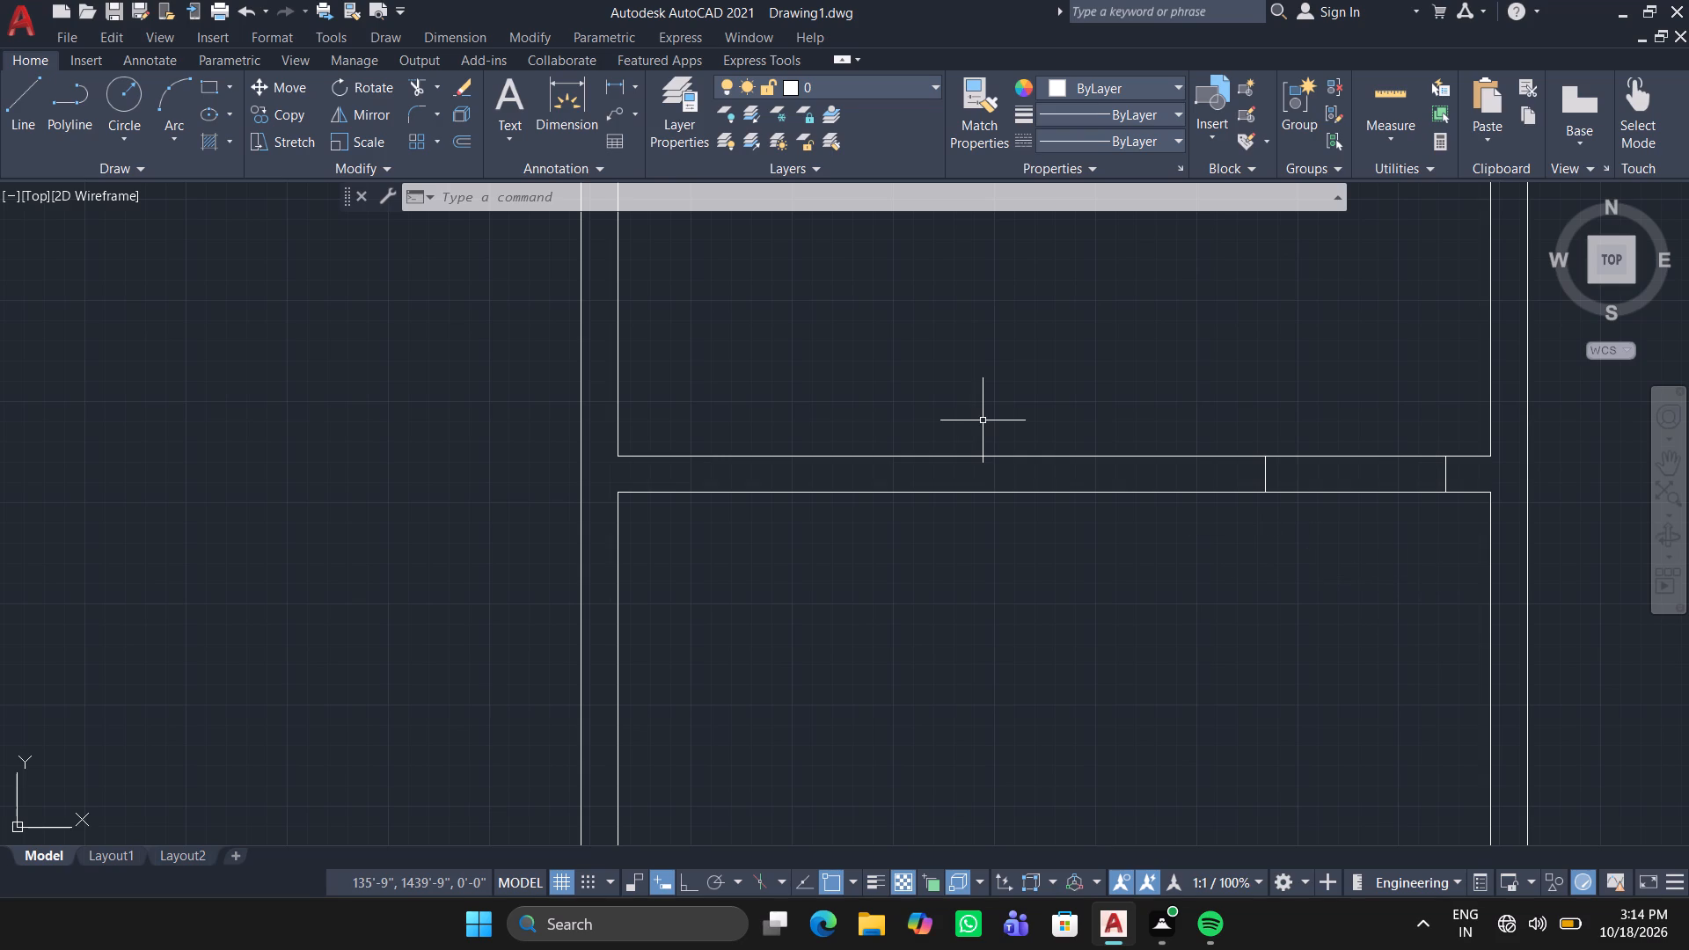
Trim both partition lines between the two jambs to open the doorway between the small rooms.
type("tr")
key("Return")
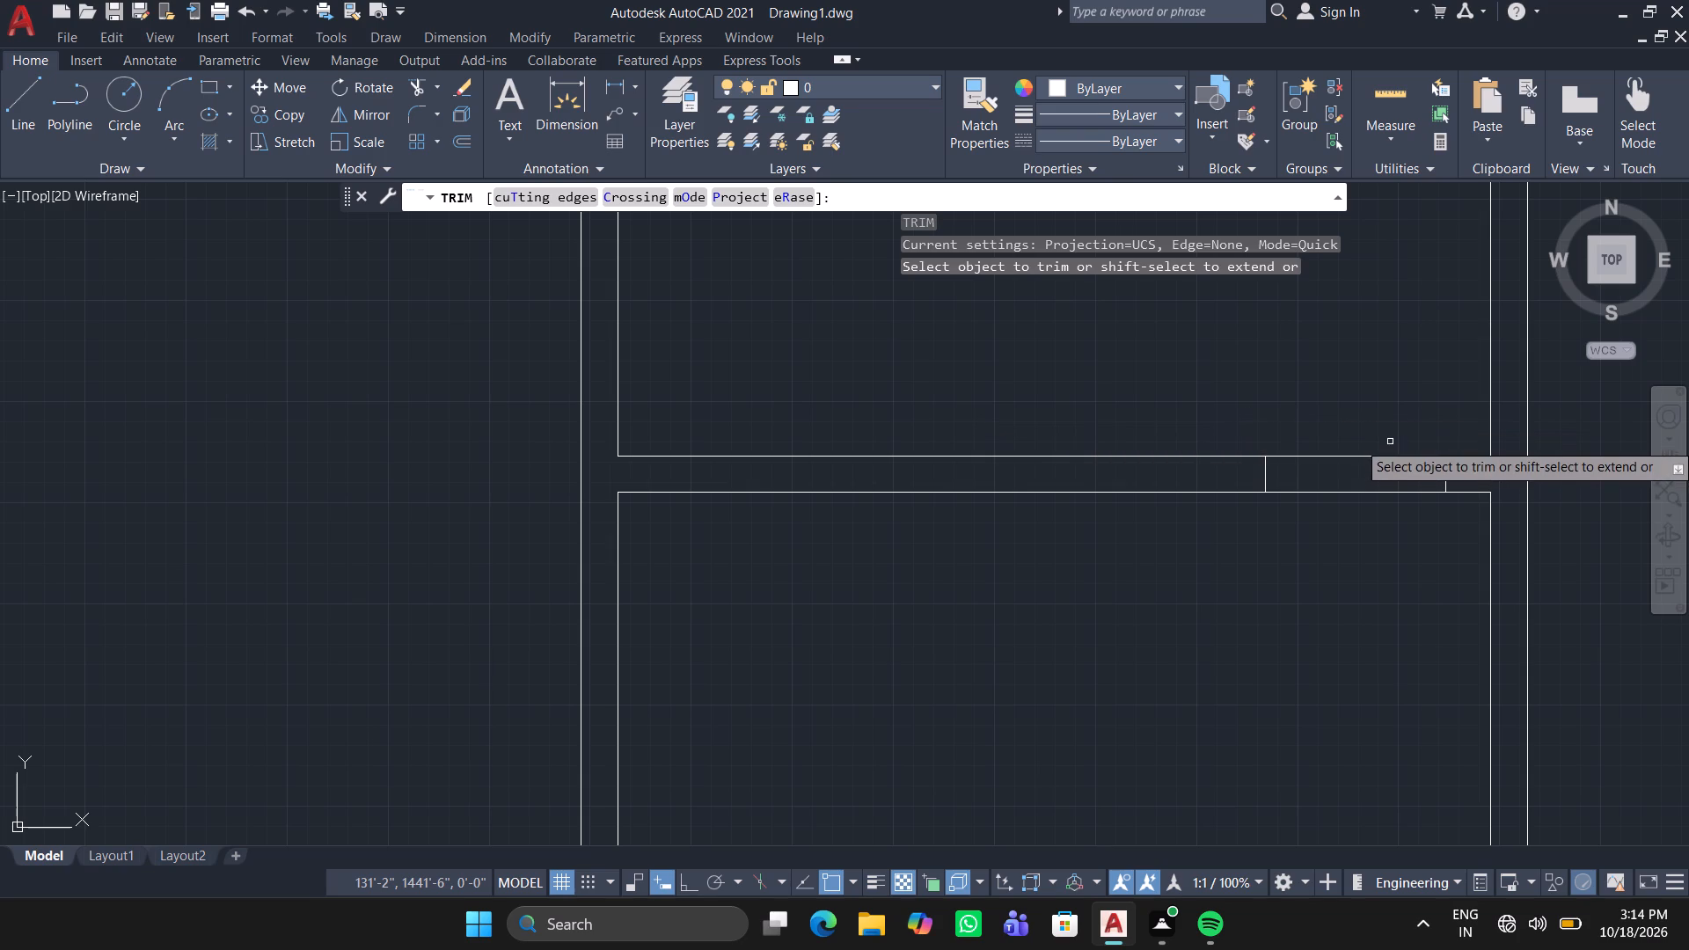
left_click_drag(1390, 441, 1359, 566)
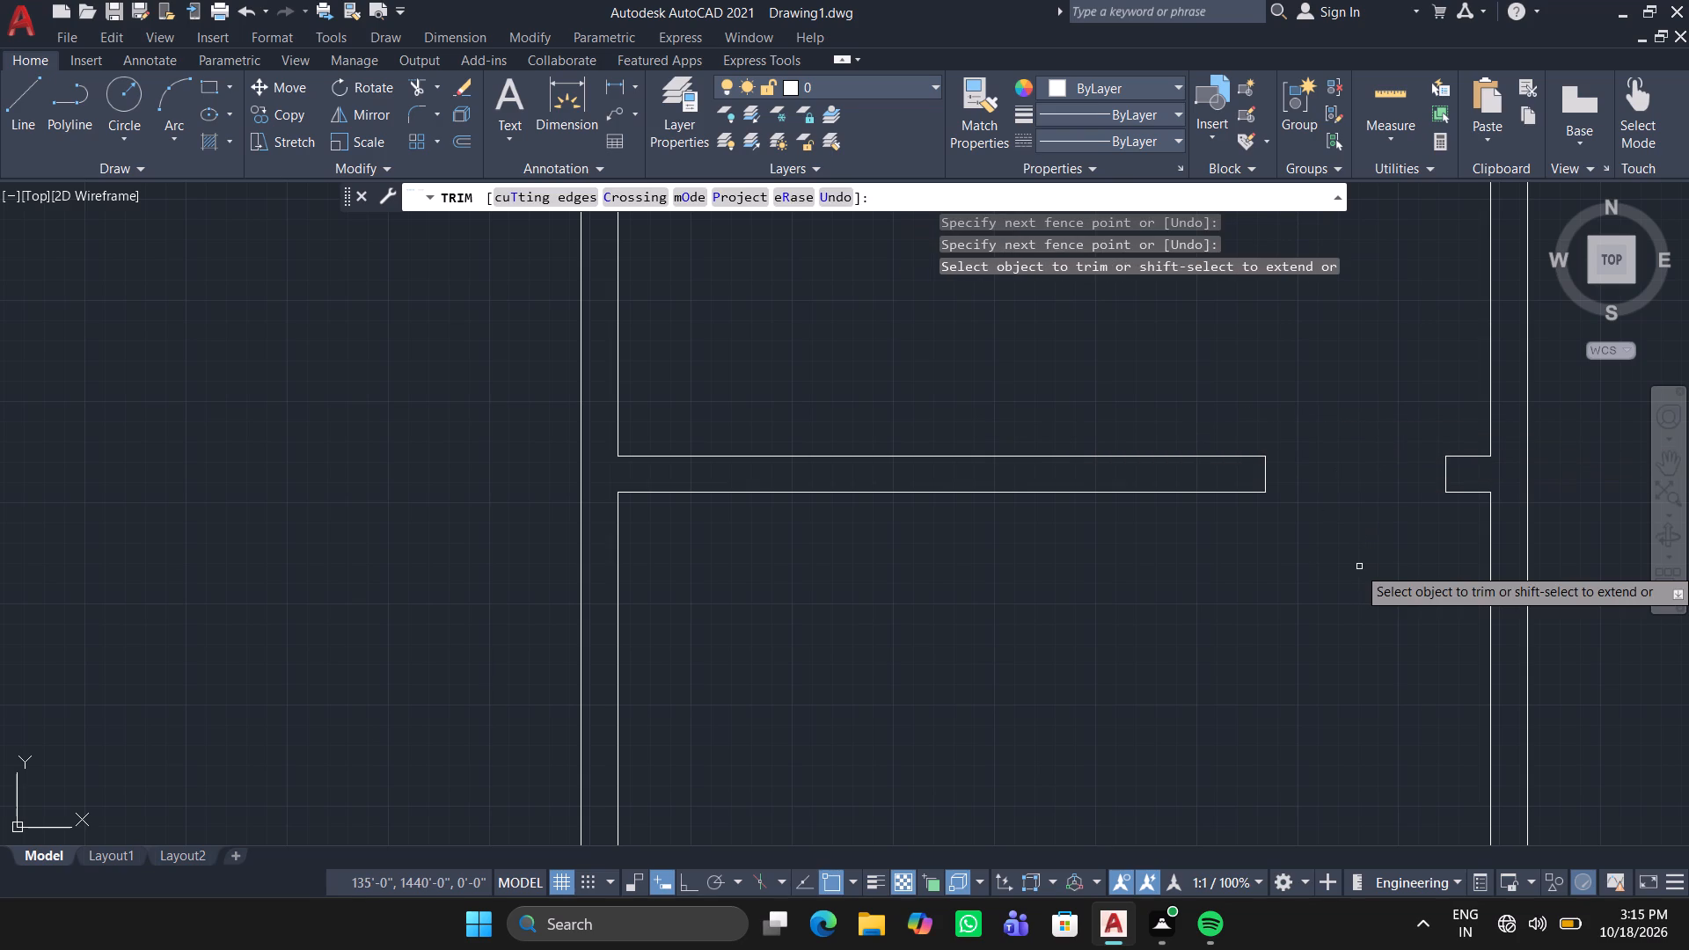
scroll(1280, 563, "down", 3)
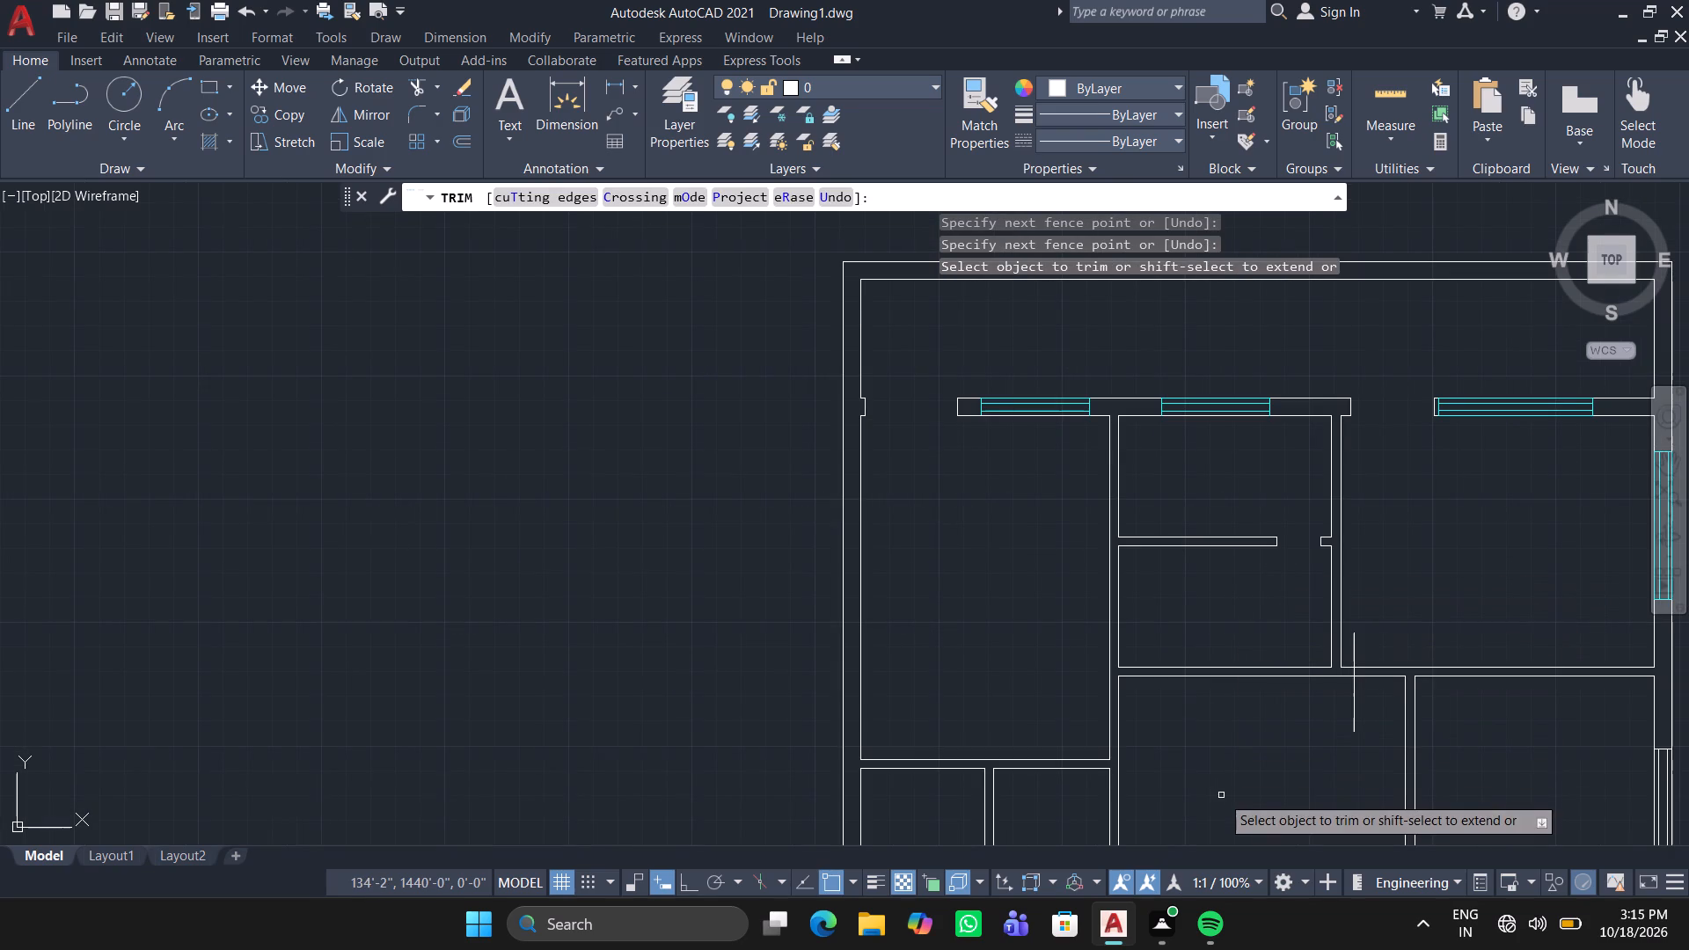
middle_click_drag(1221, 799, 1042, 617)
key("space")
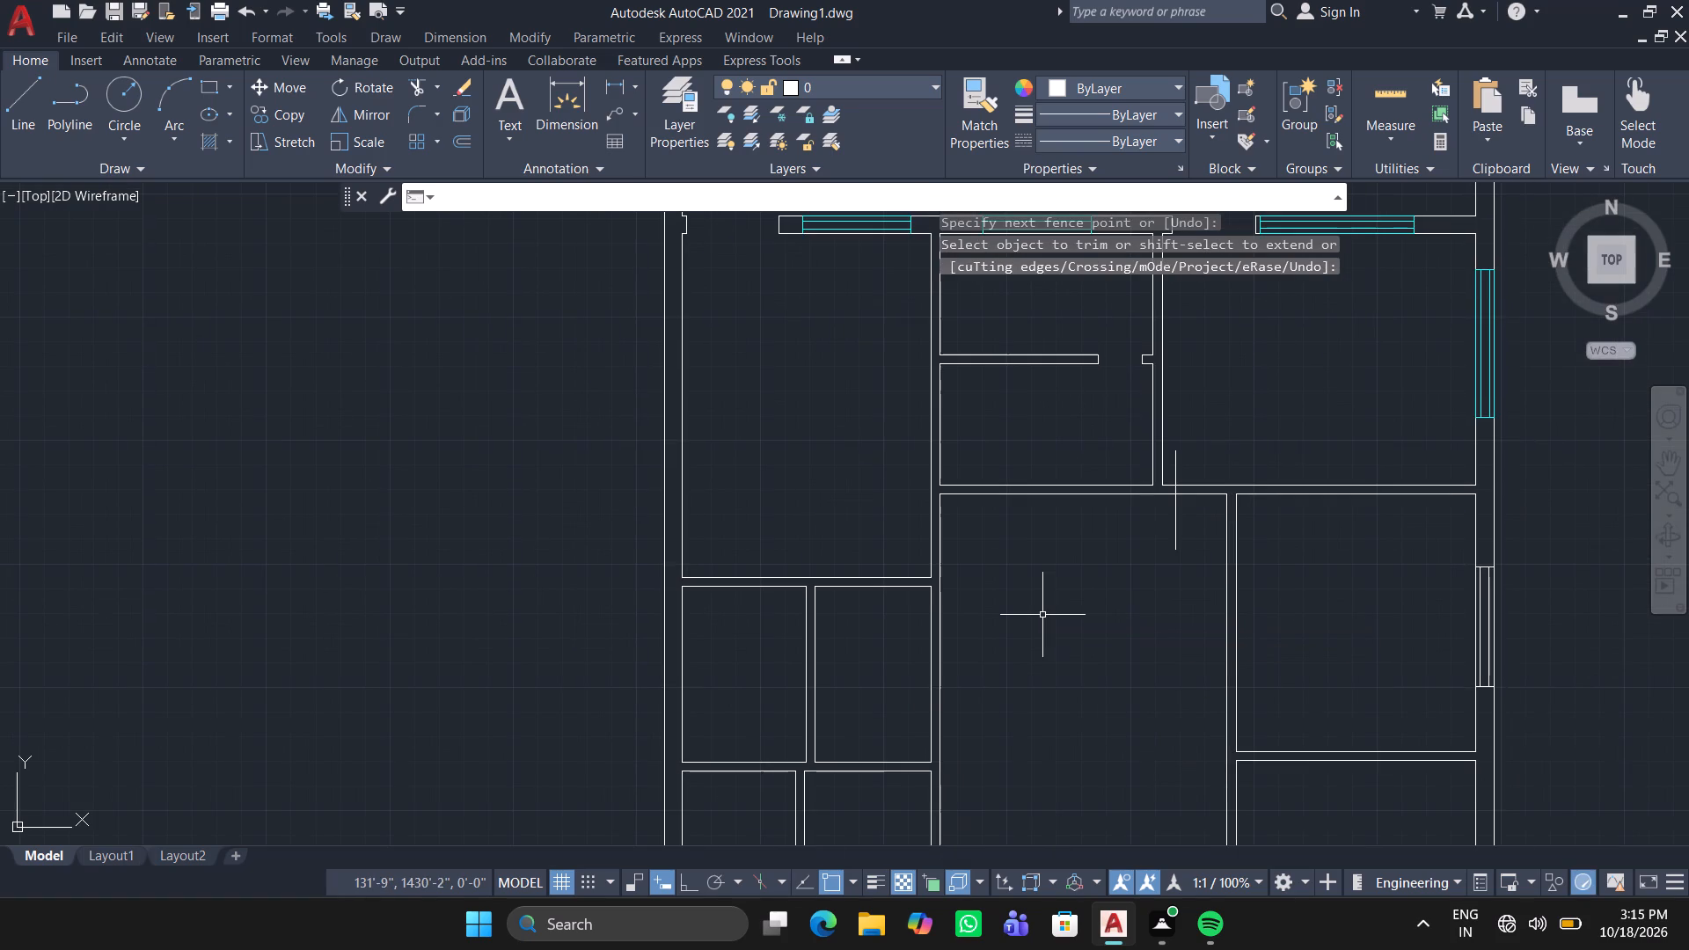
Draw two jamb lines, about 2'-4" apart, across the horizontal wall just south of the small rooms and the upper east room.
key("l")
key("Return")
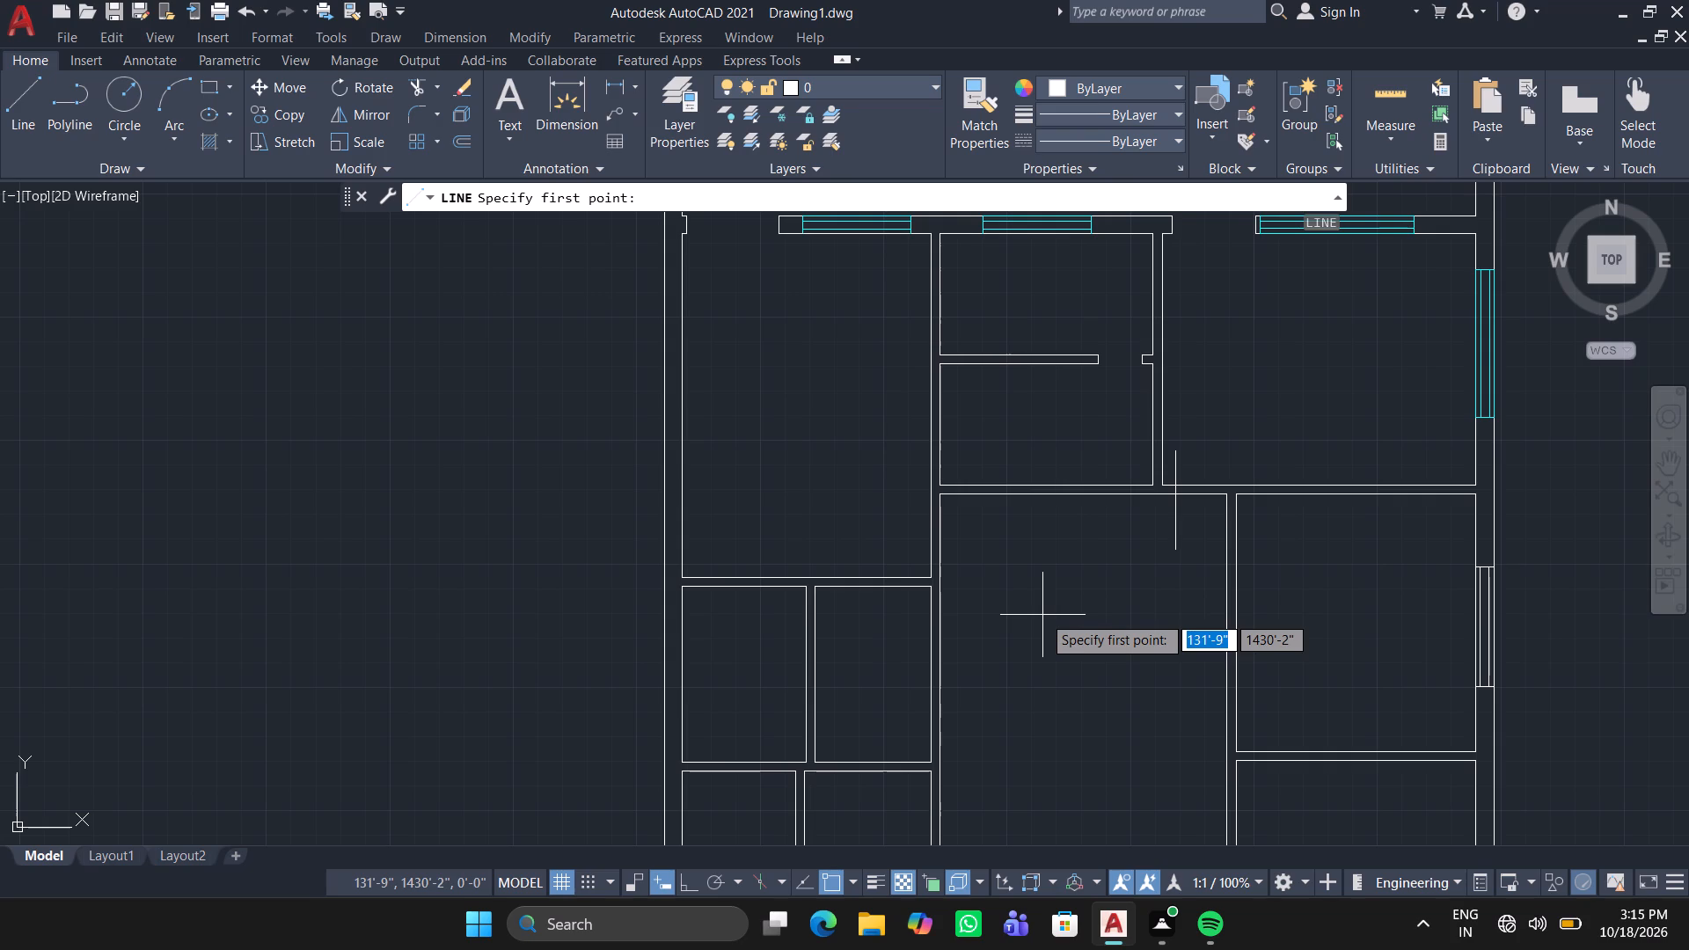
scroll(1166, 499, "up", 5)
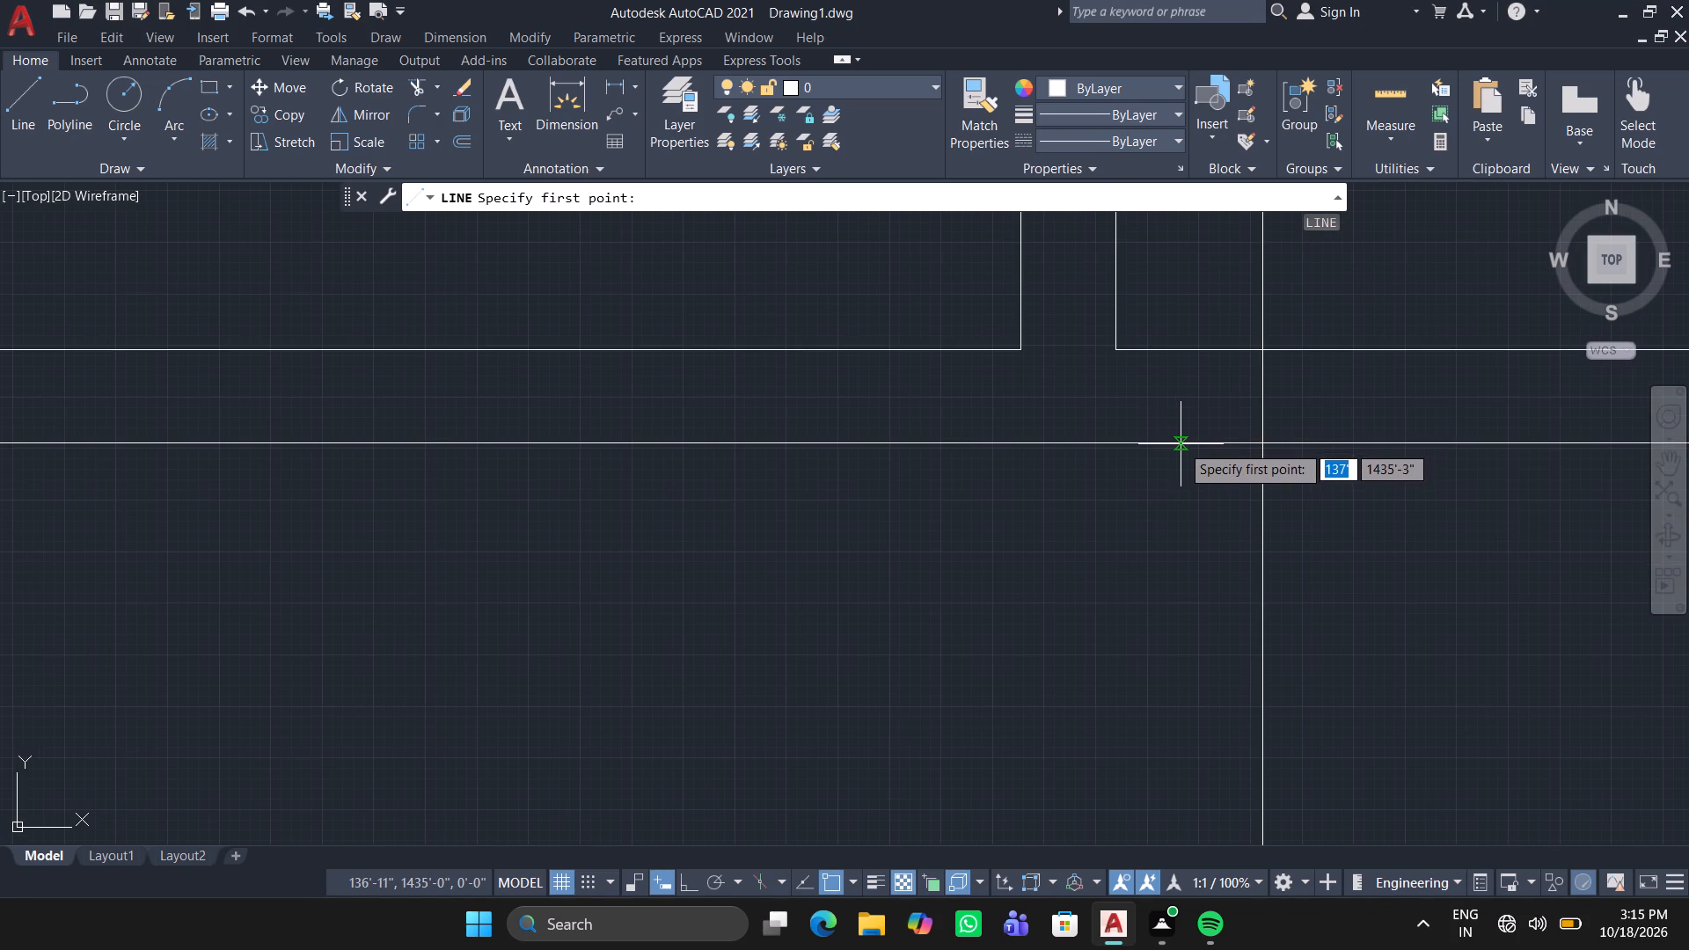
left_click(1181, 444)
left_click(1177, 352)
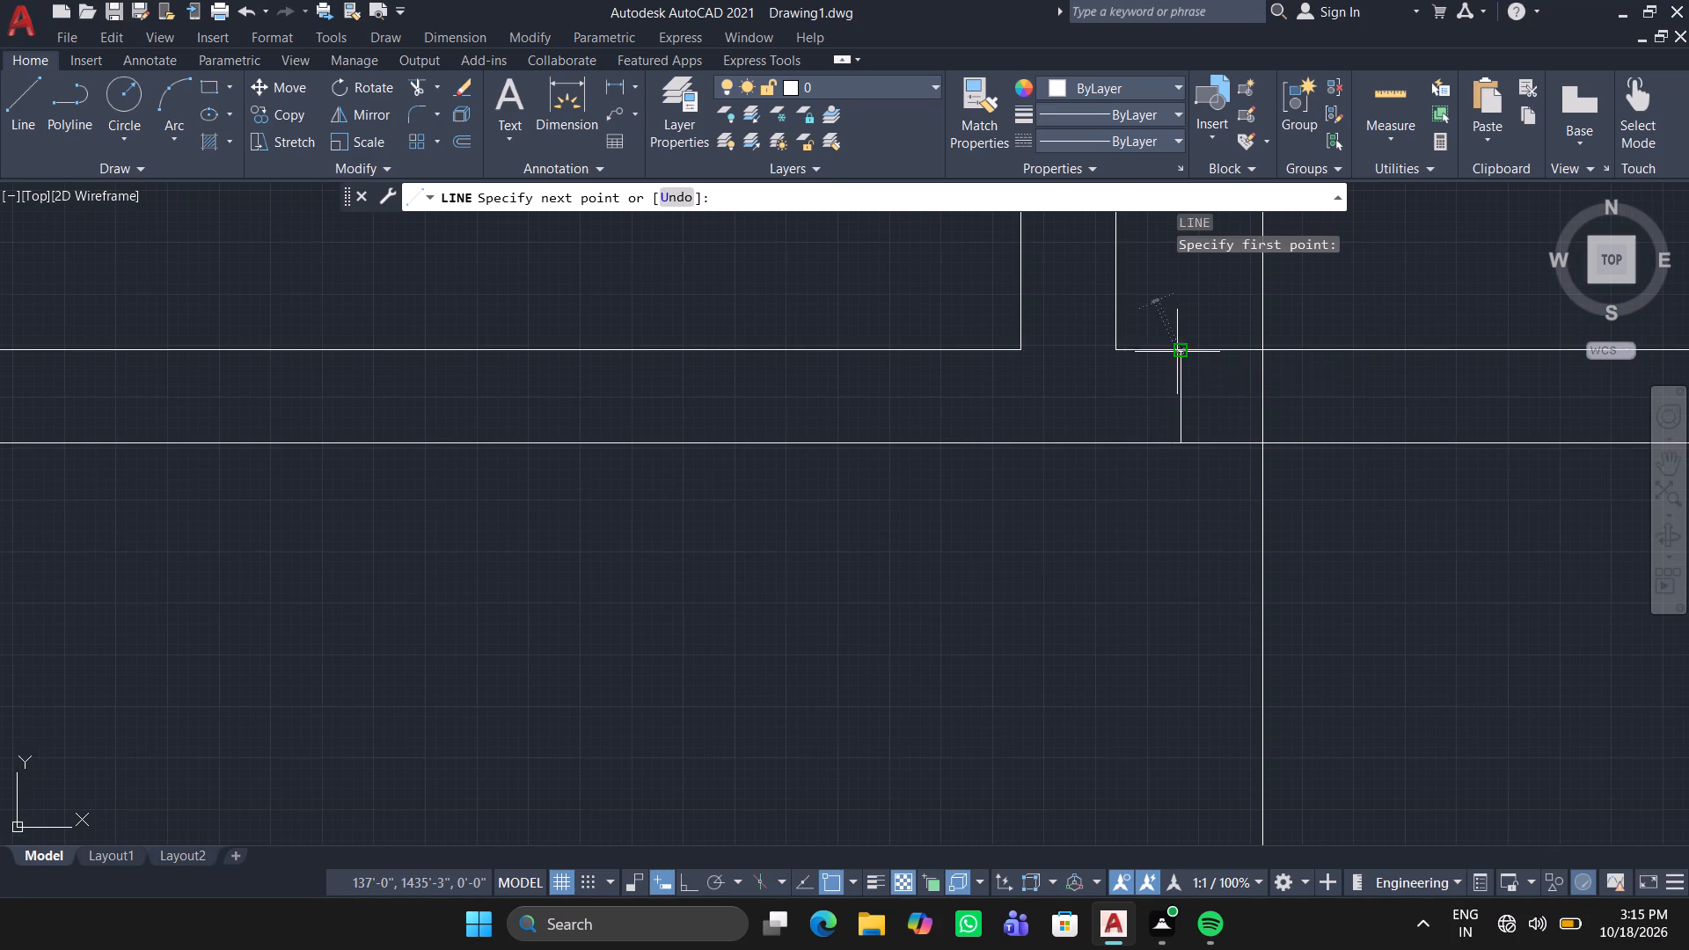
scroll(1501, 325, "down", 3)
middle_click_drag(1461, 318, 1038, 324)
scroll(1083, 332, "up", 4)
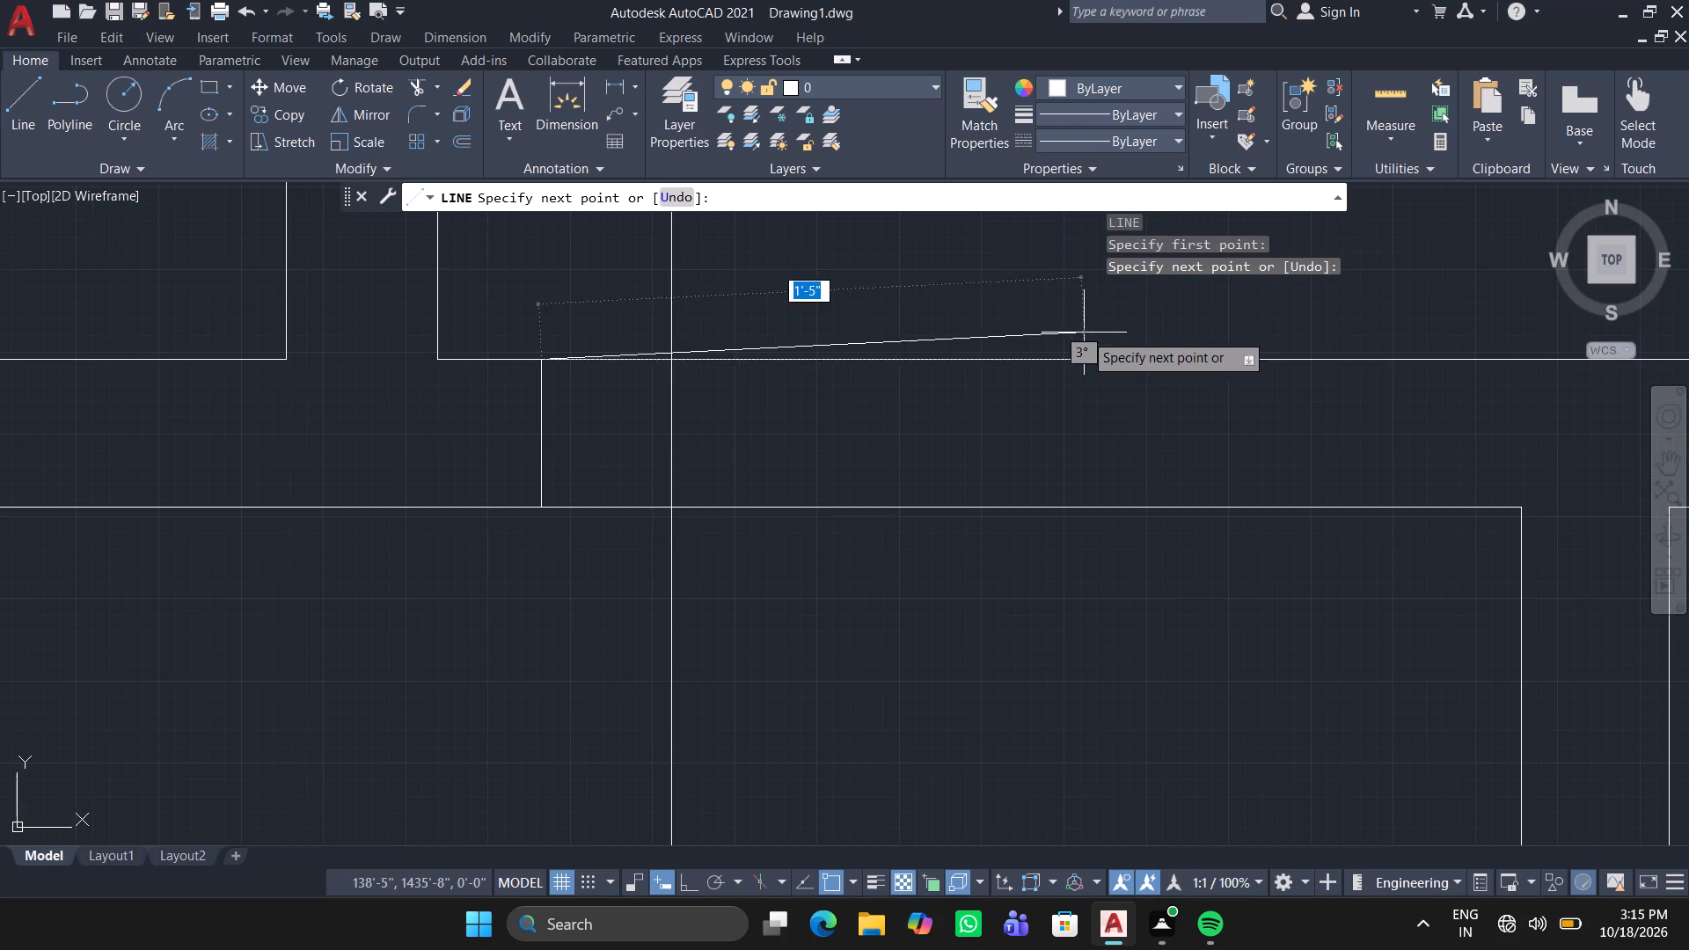
left_click(1446, 361)
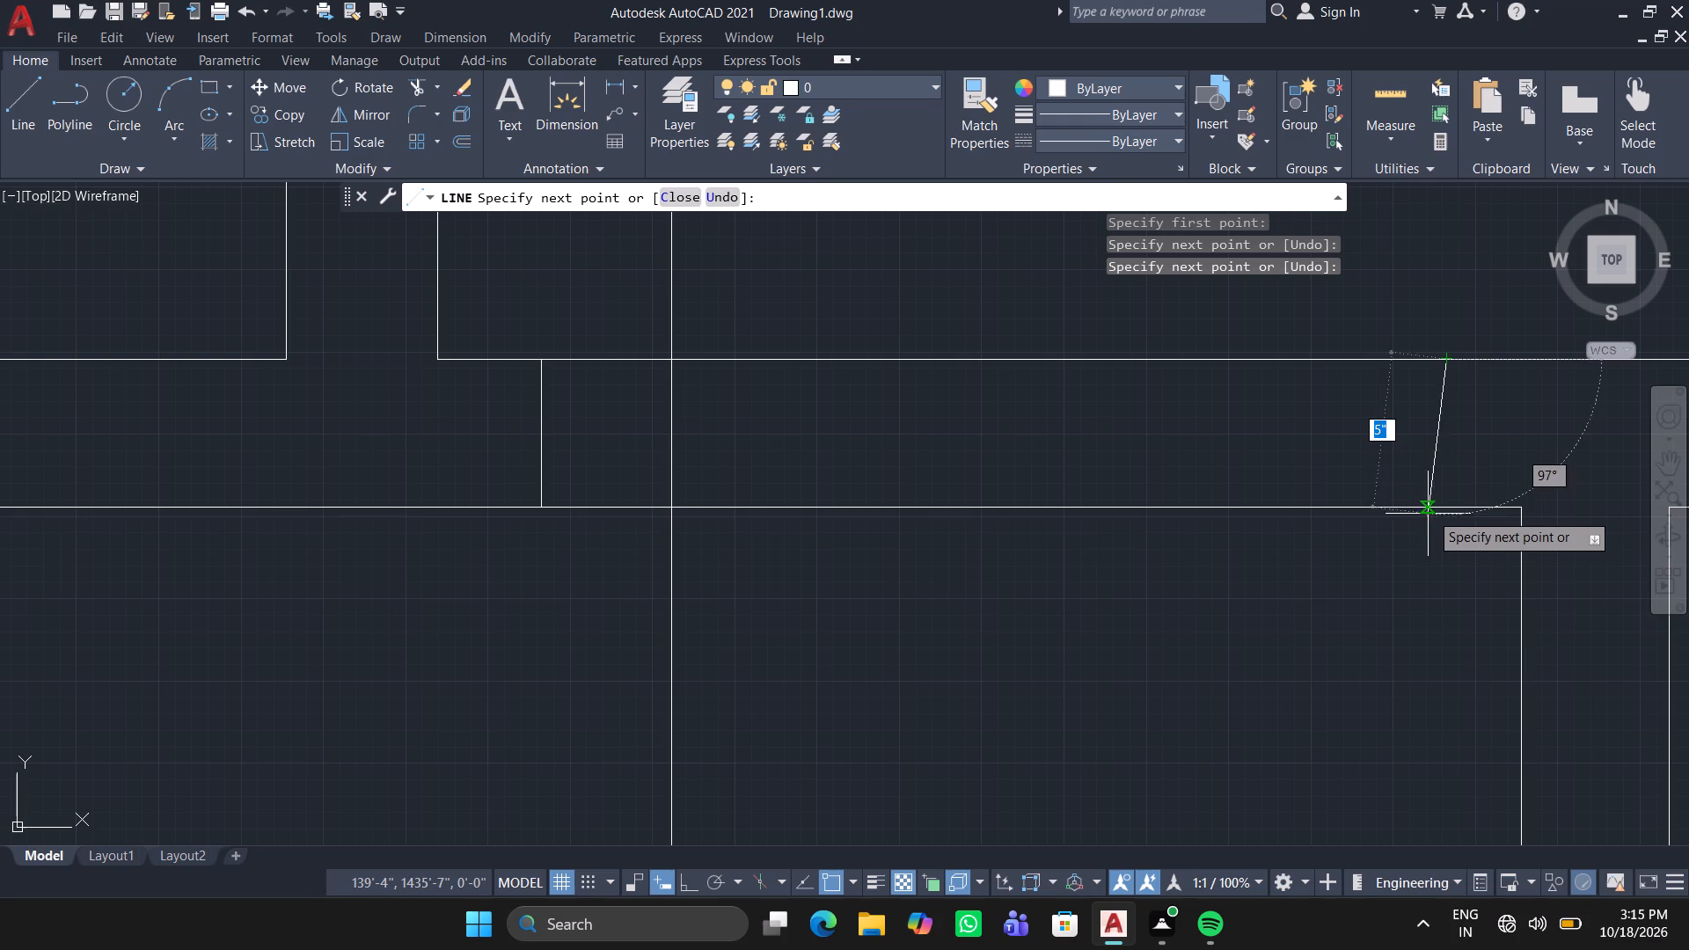
left_click(1444, 508)
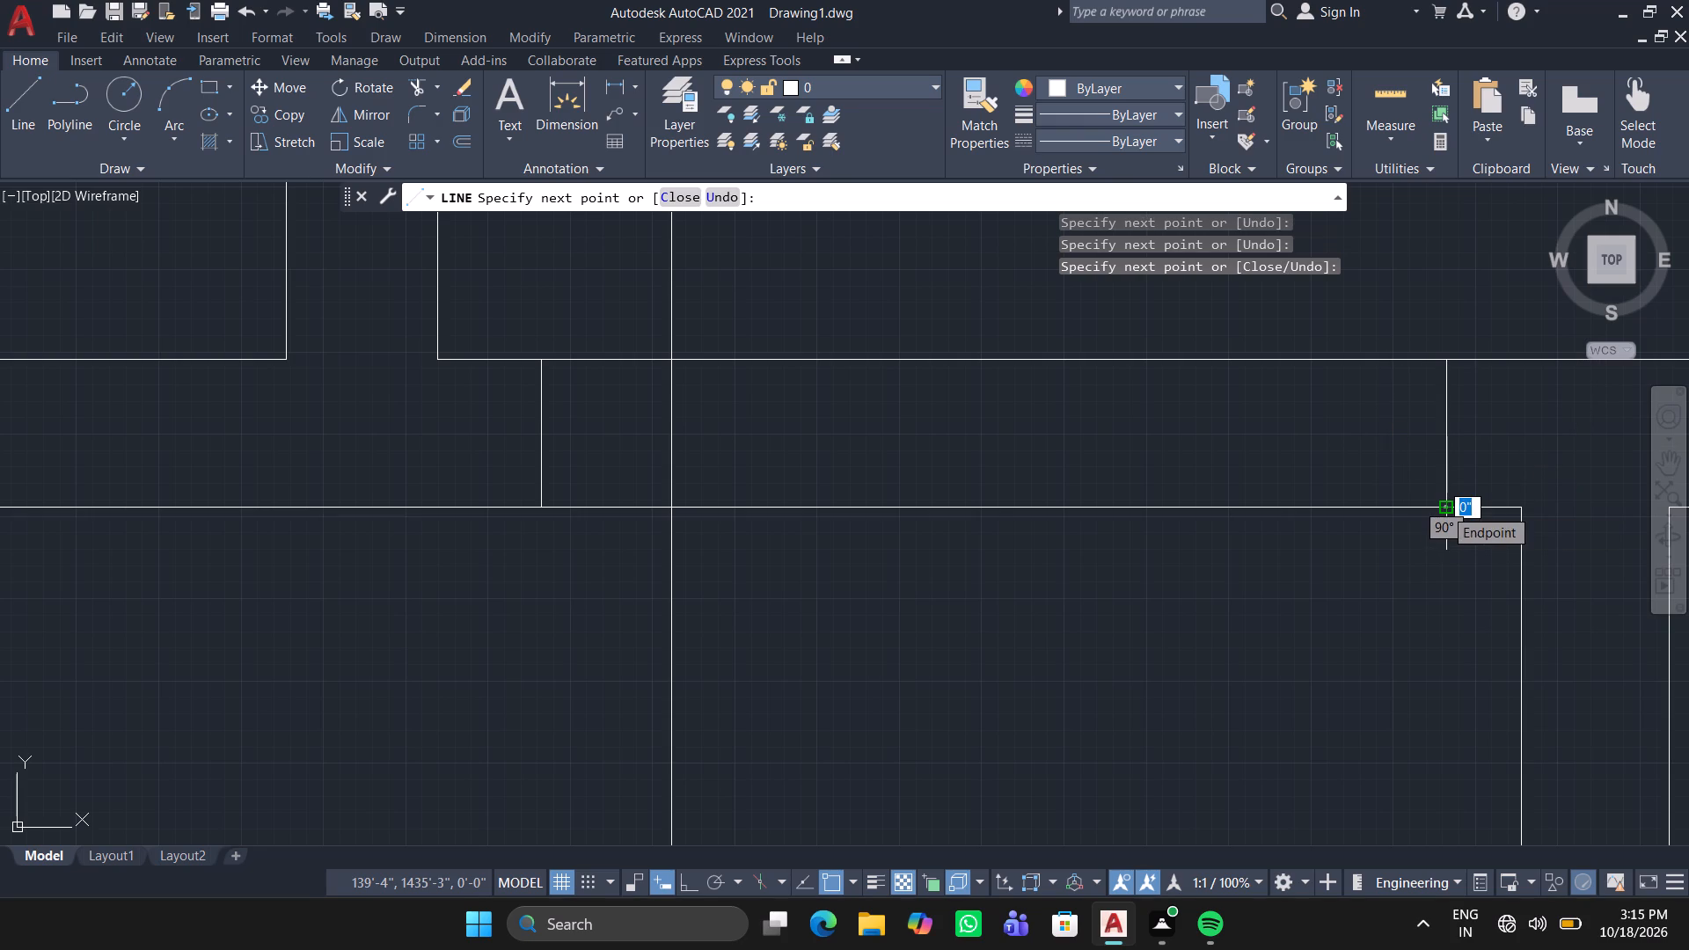
key("Return")
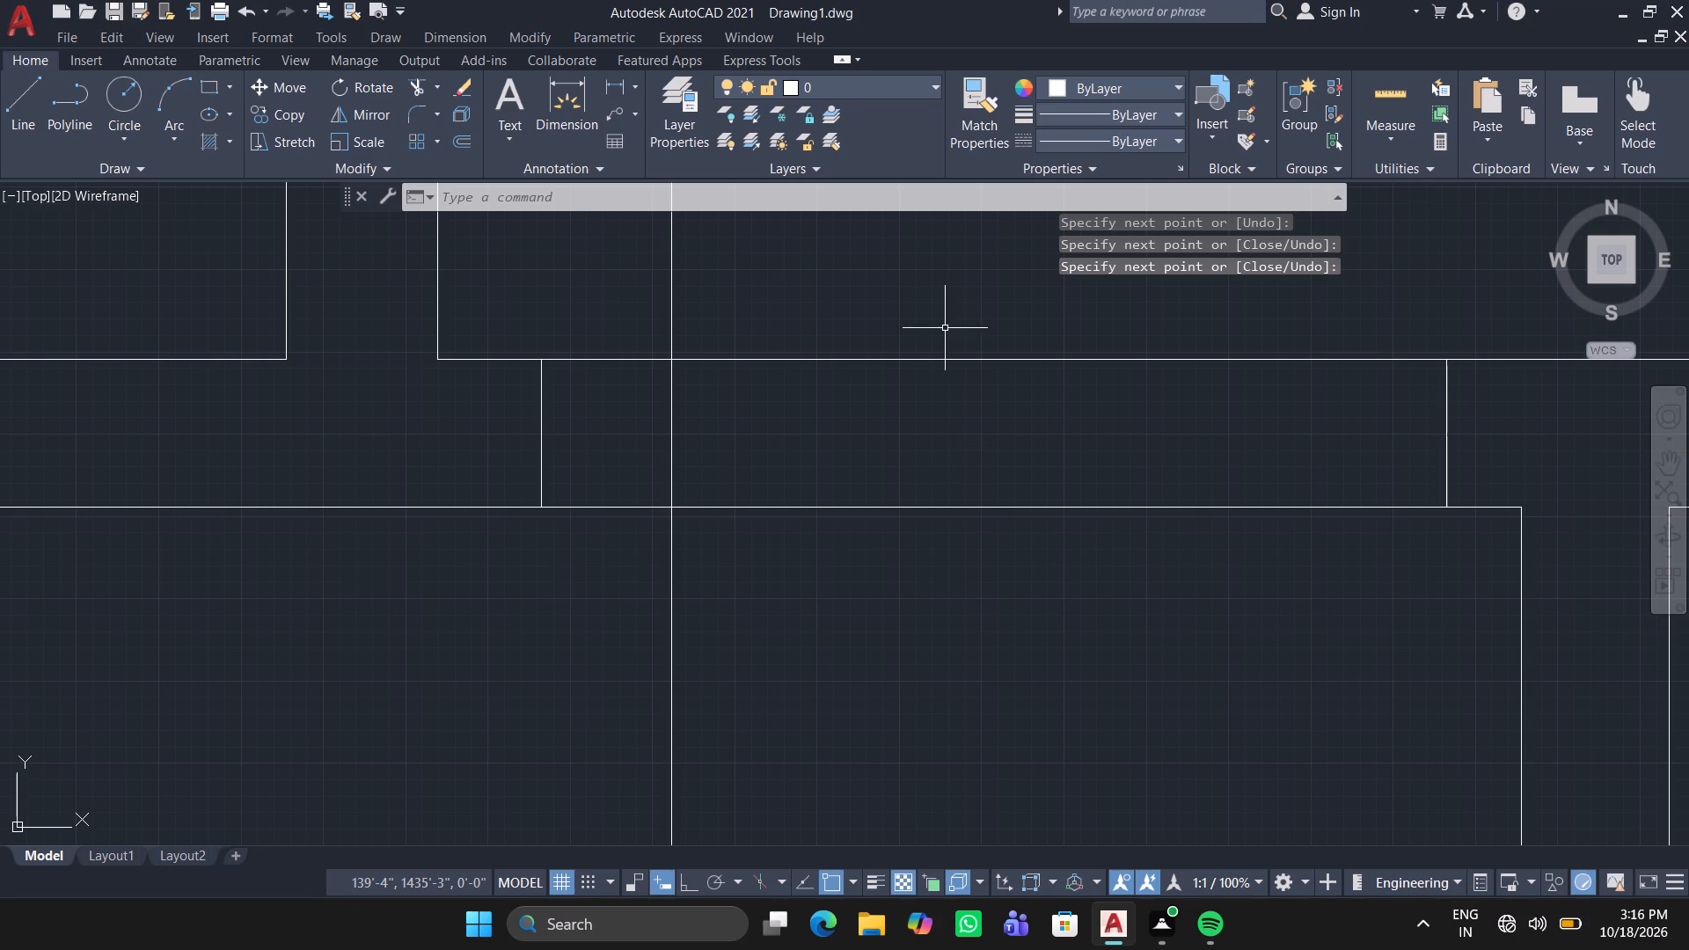
Trim the wall lines between the two jambs, including the stray vertical line and leftover stubs, to open this doorway.
left_click(414, 84)
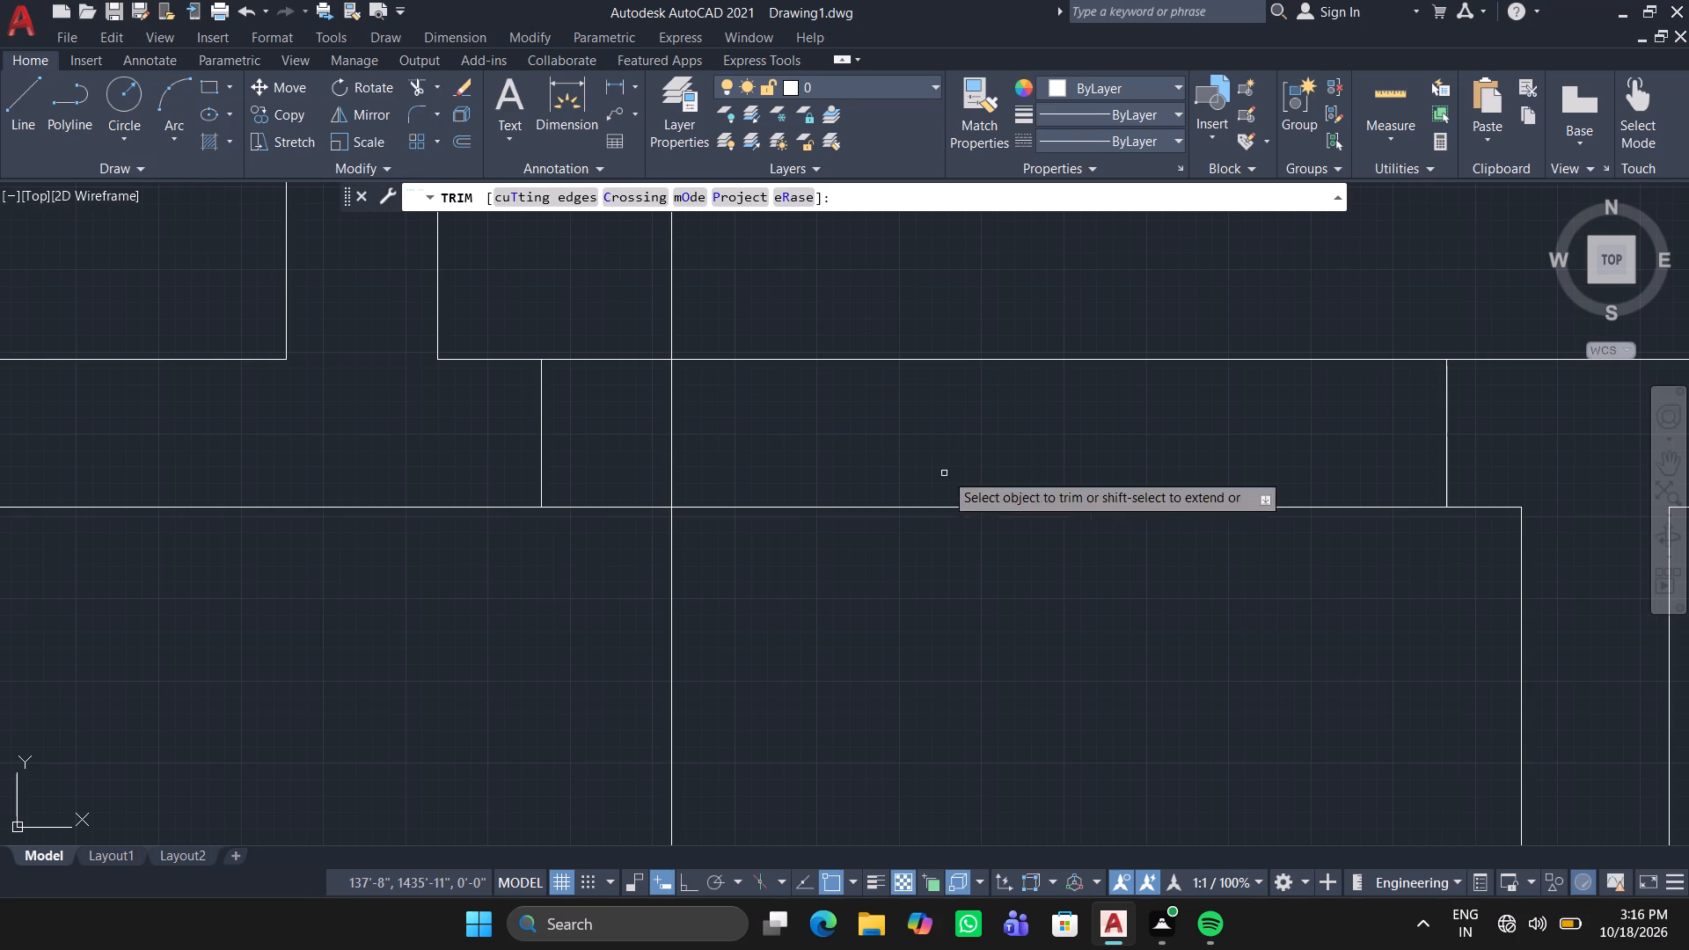
left_click_drag(1015, 325, 950, 621)
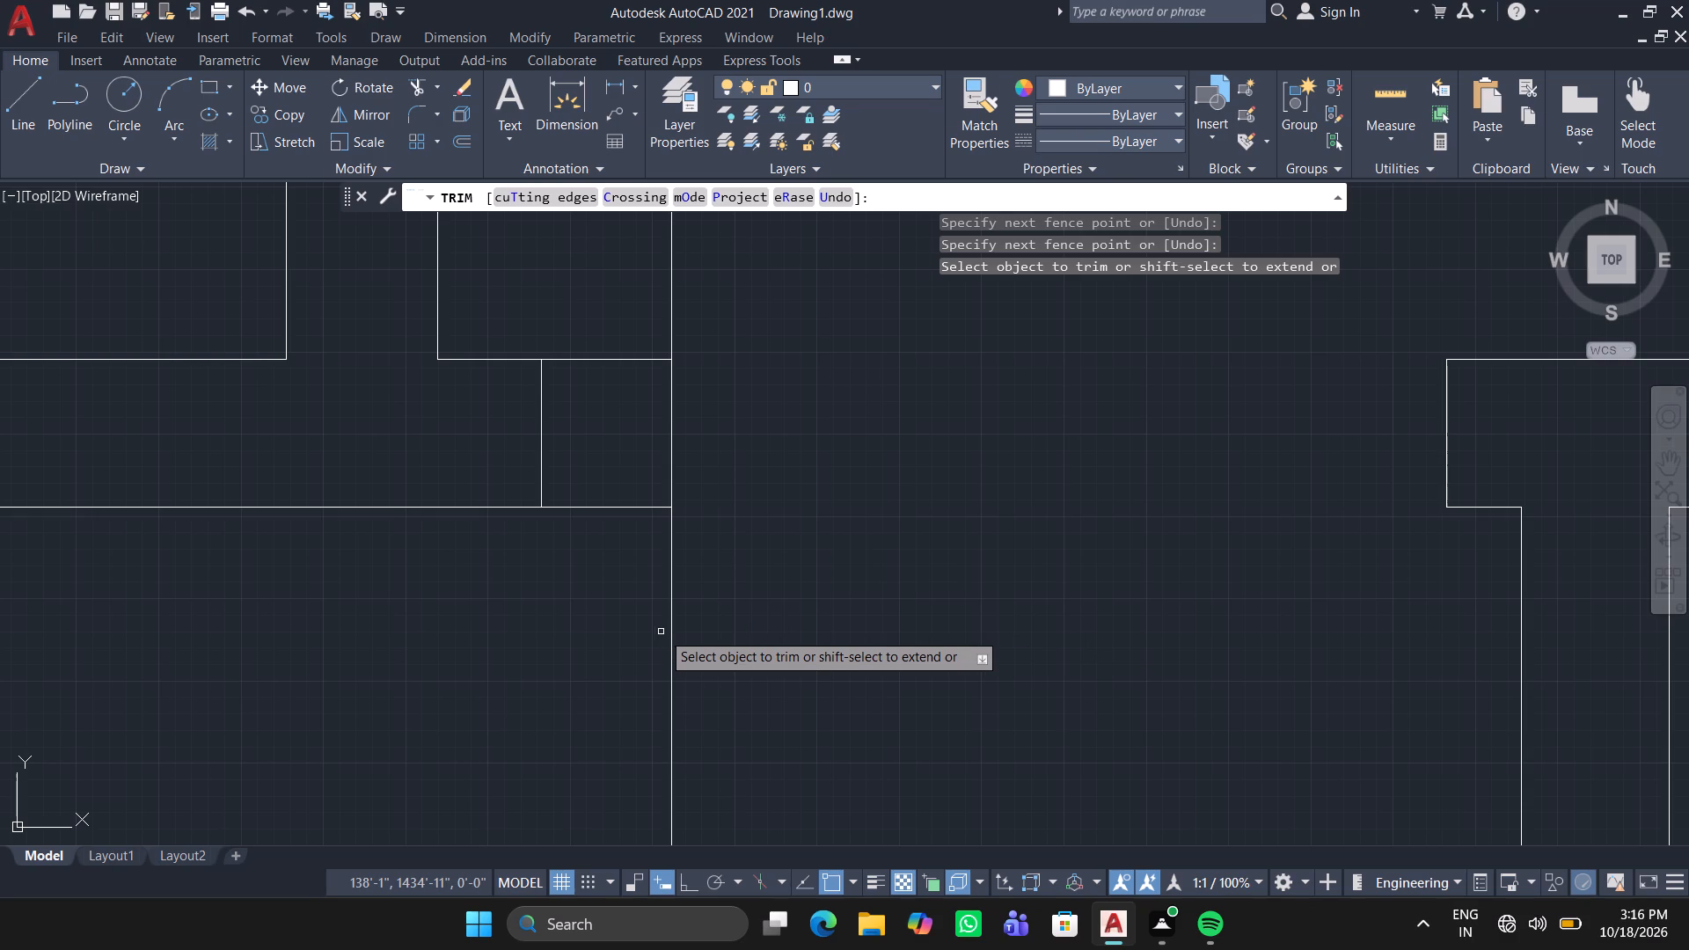
left_click(669, 600)
scroll(903, 435, "down", 3)
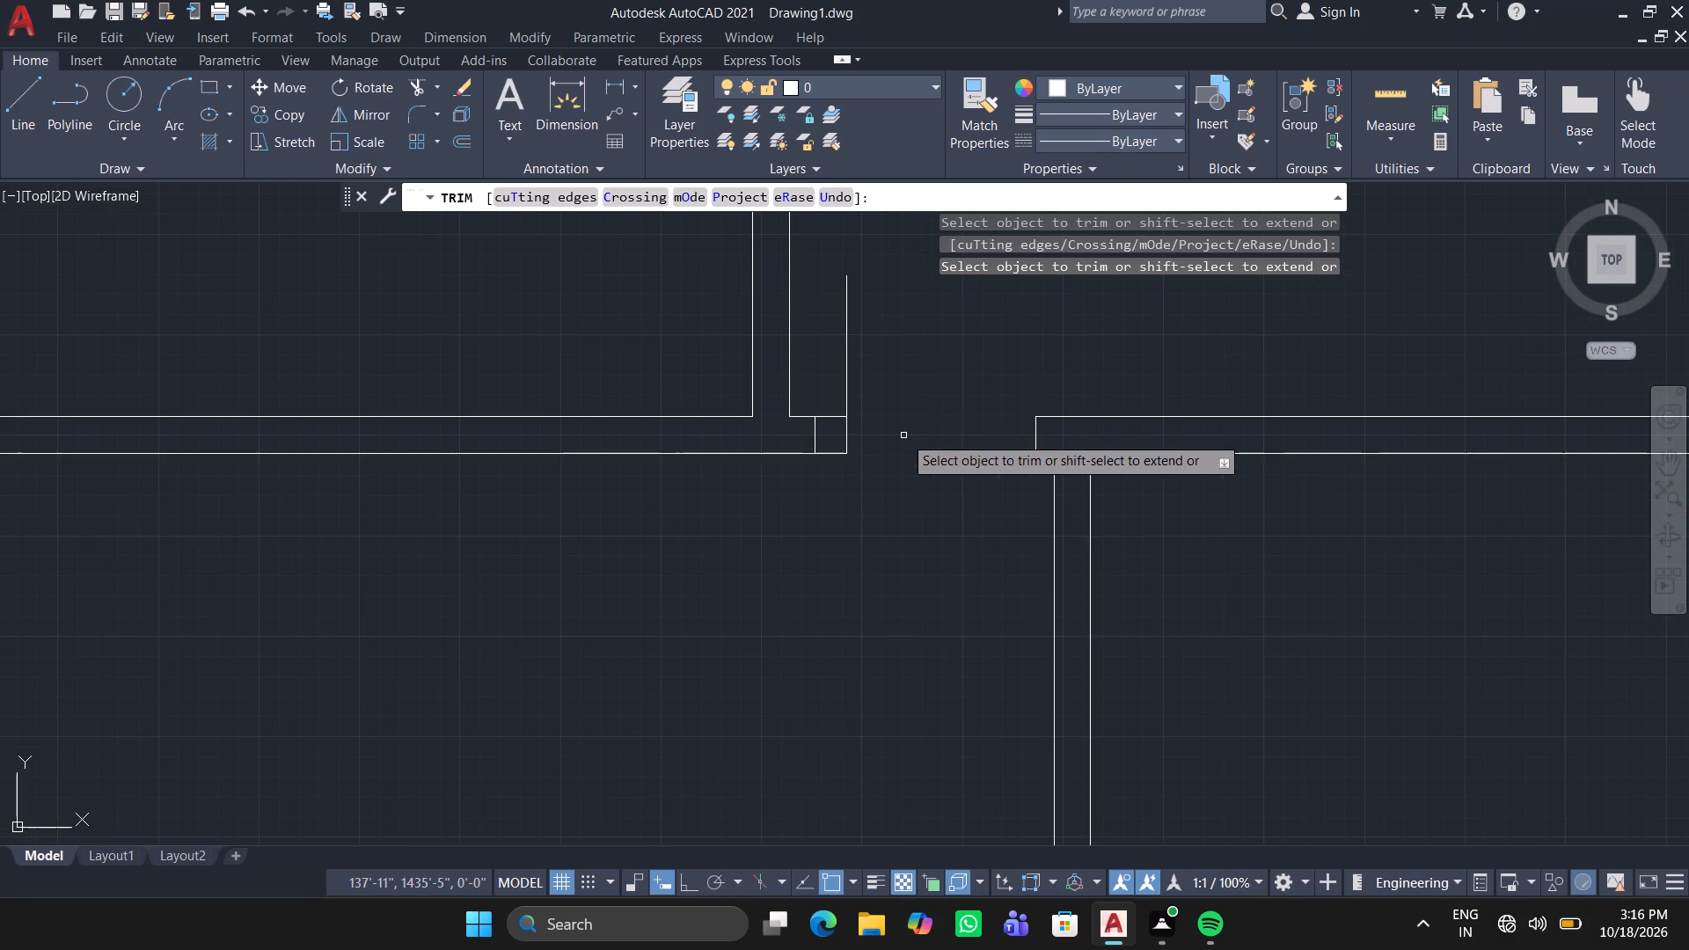
middle_click_drag(904, 436, 877, 589)
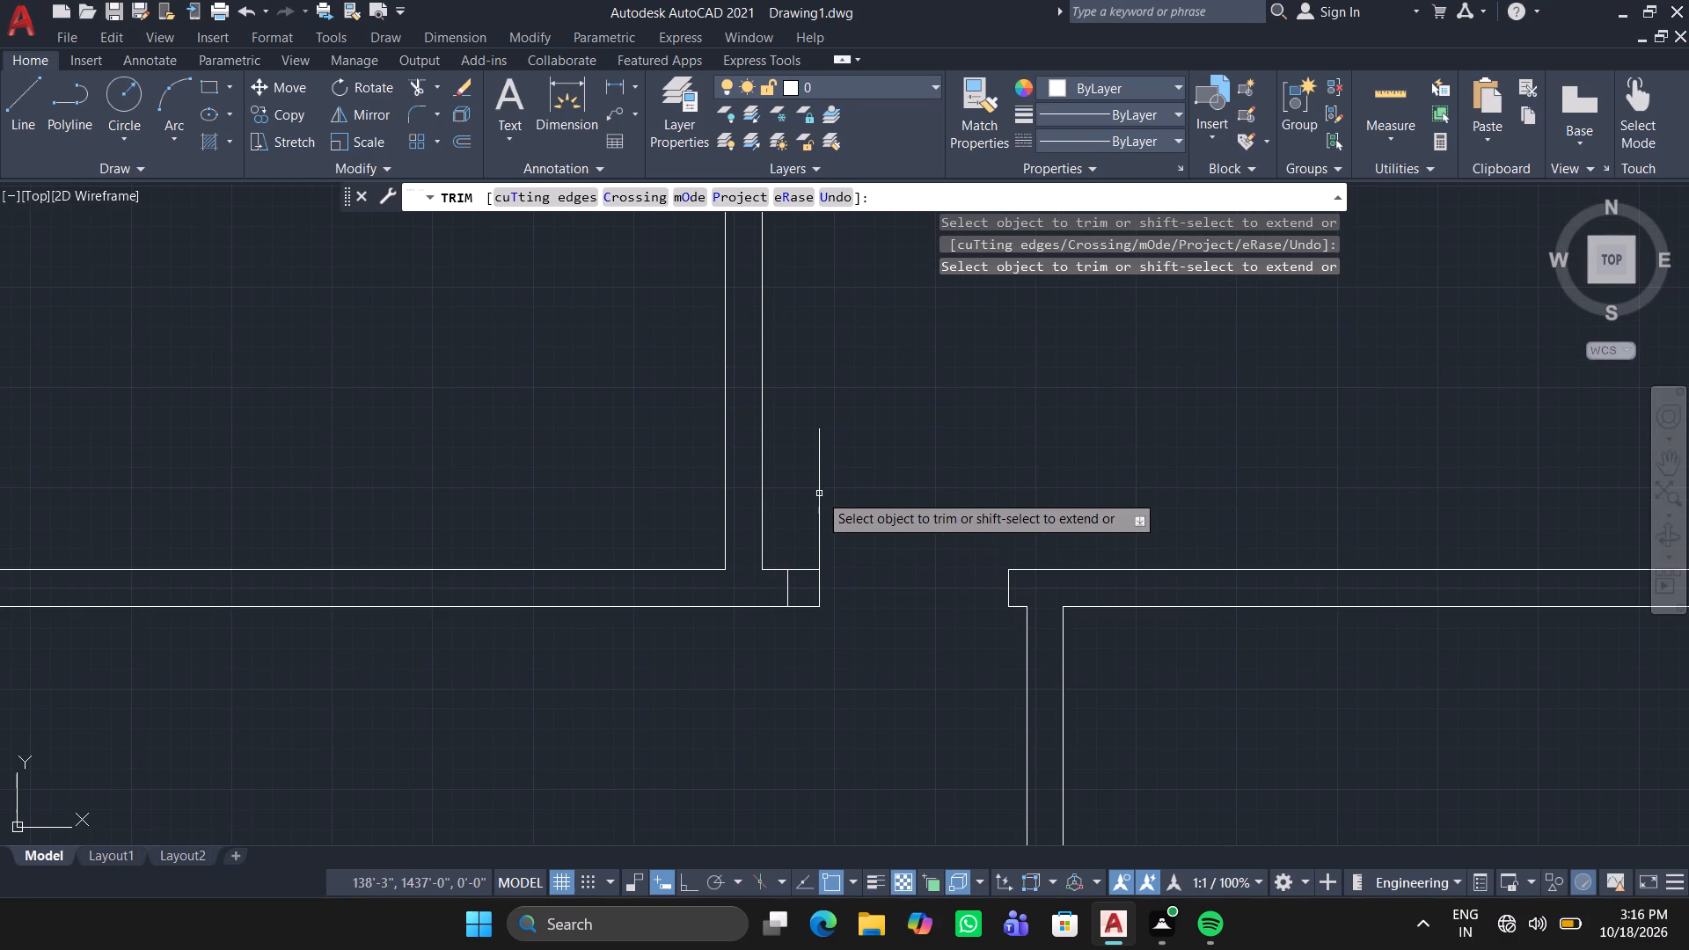
left_click(822, 493)
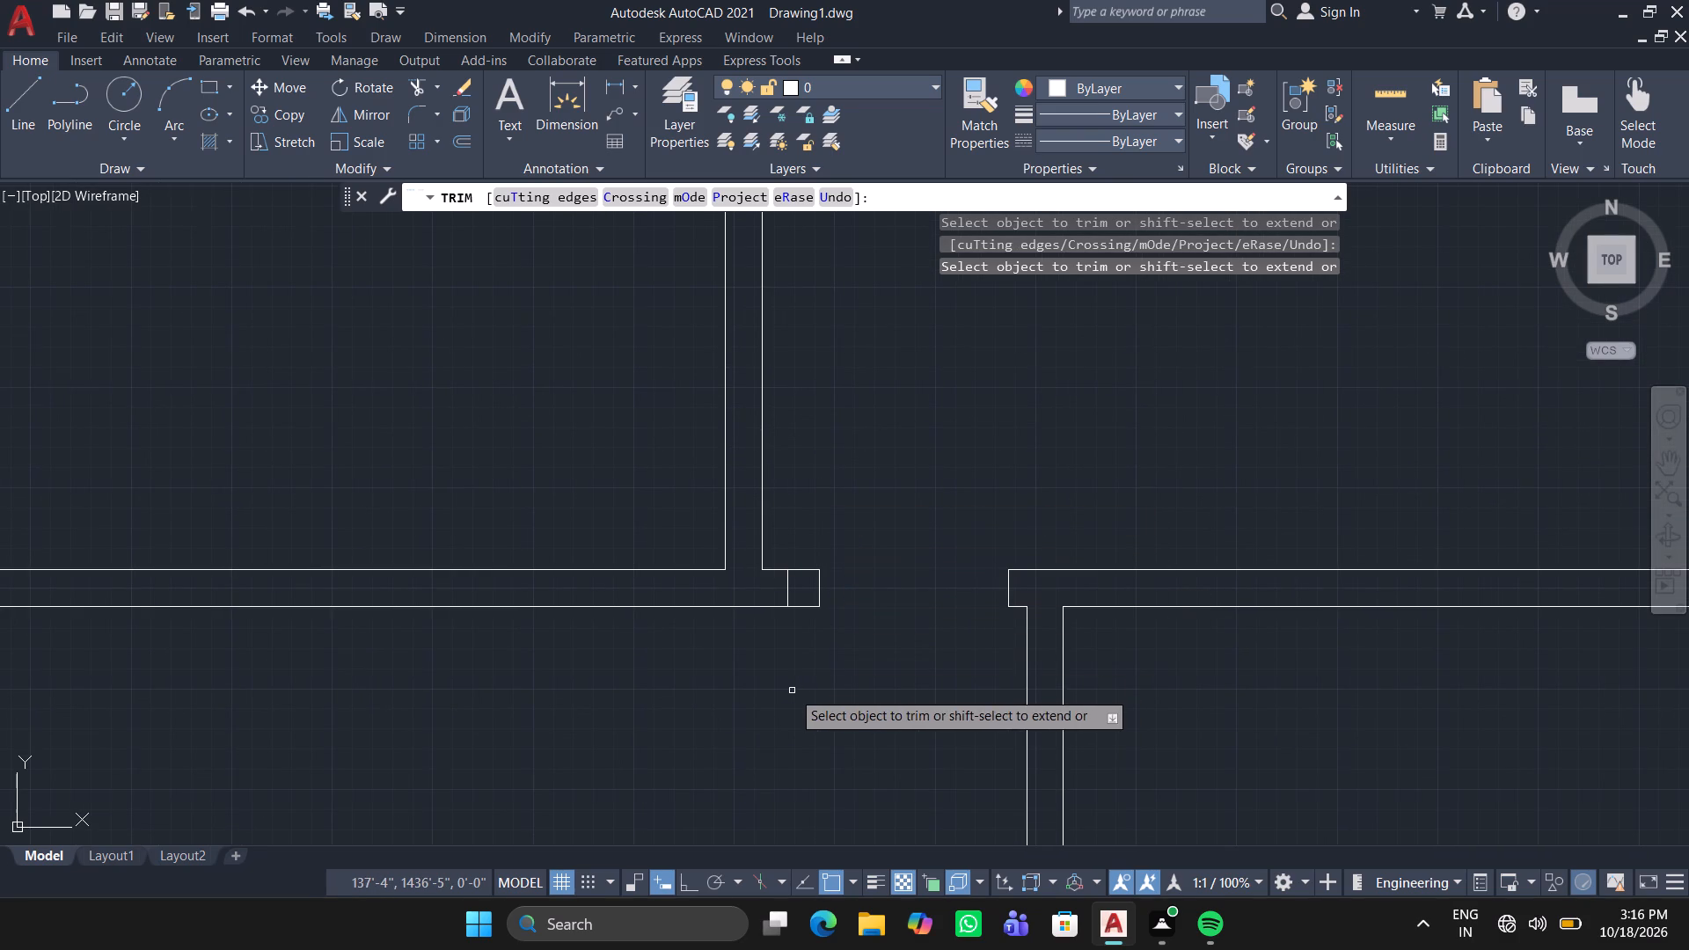
left_click(812, 598)
left_click(860, 539)
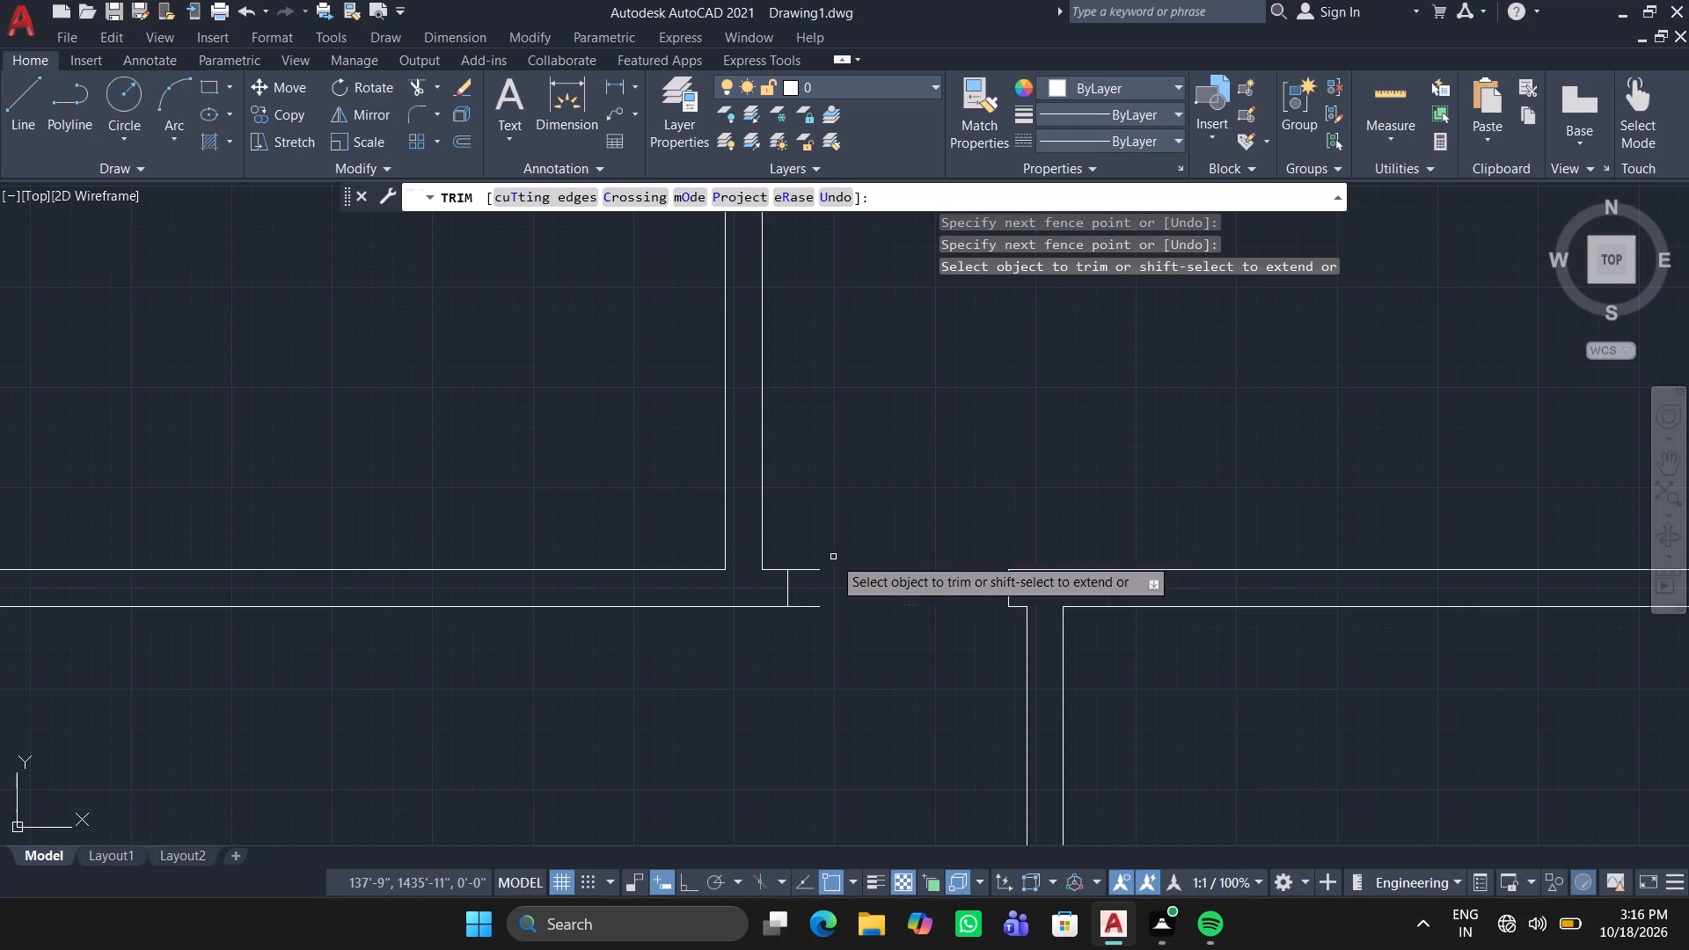
left_click_drag(815, 540, 838, 748)
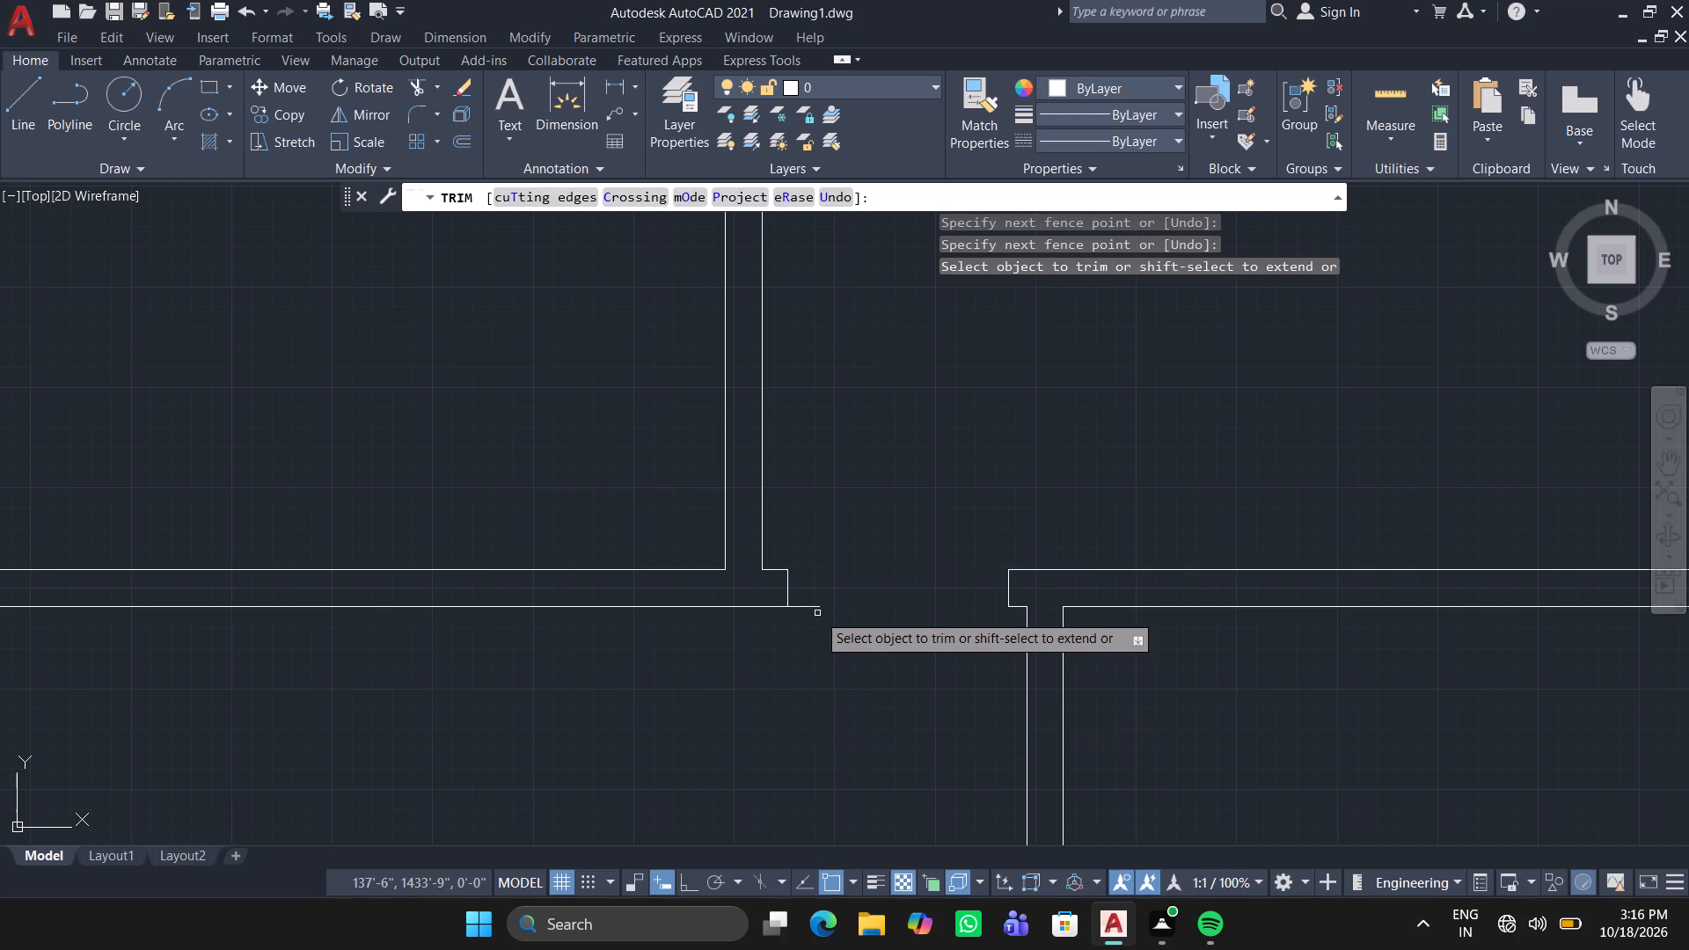
left_click(811, 606)
key("Return")
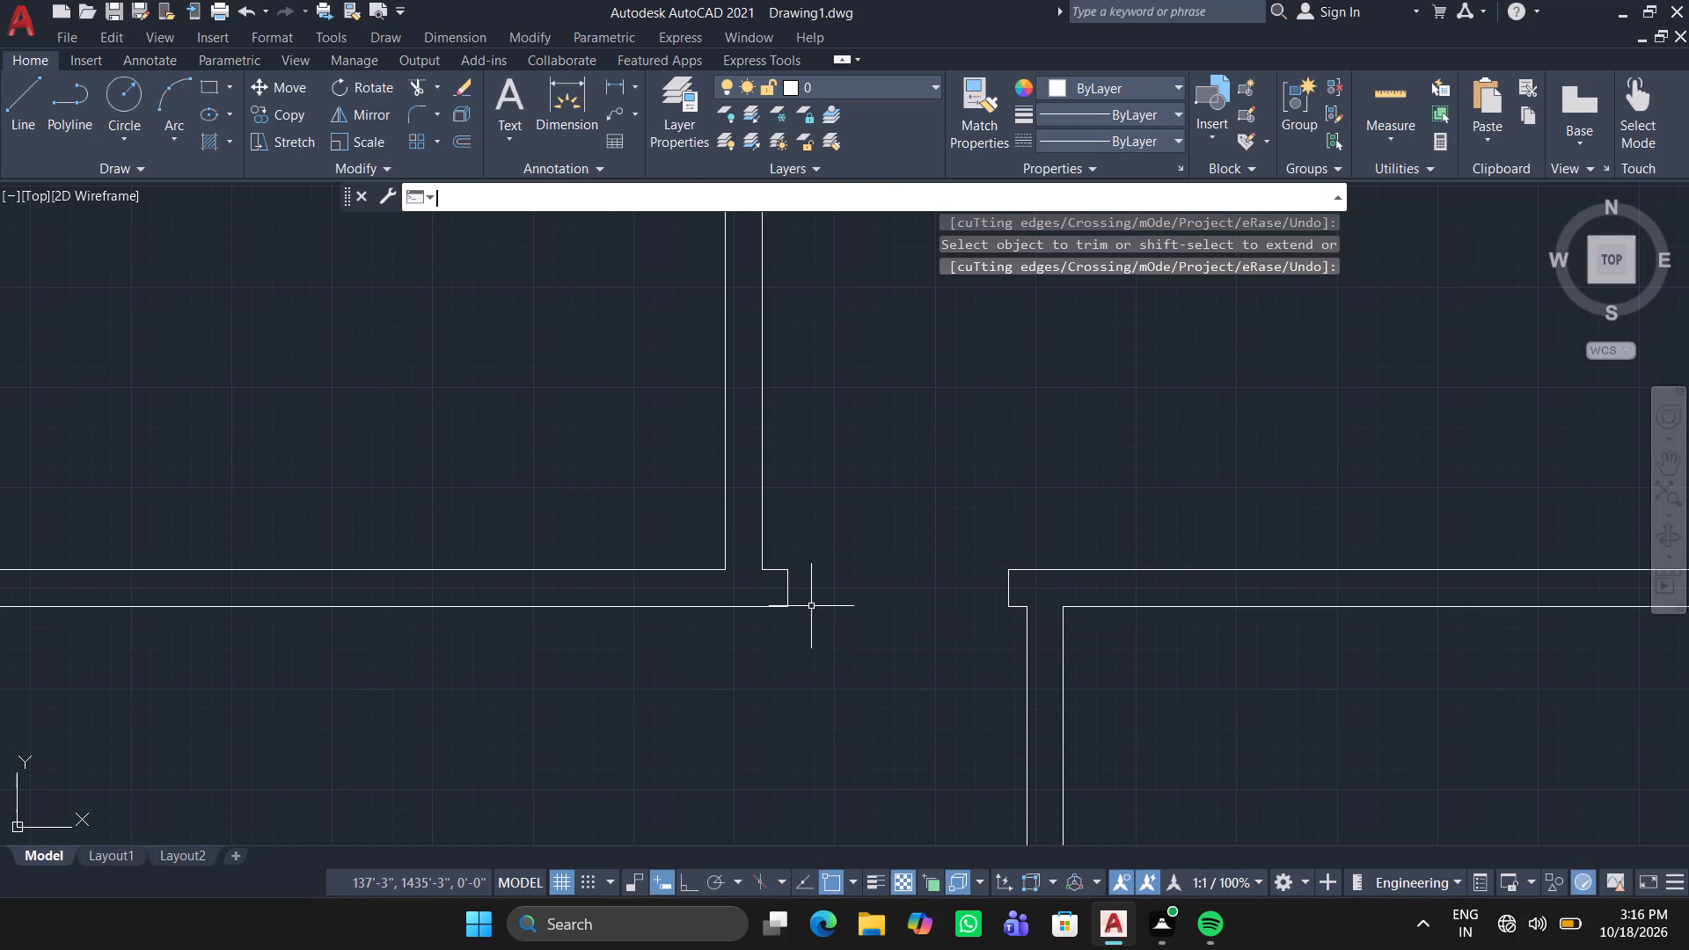
key("space")
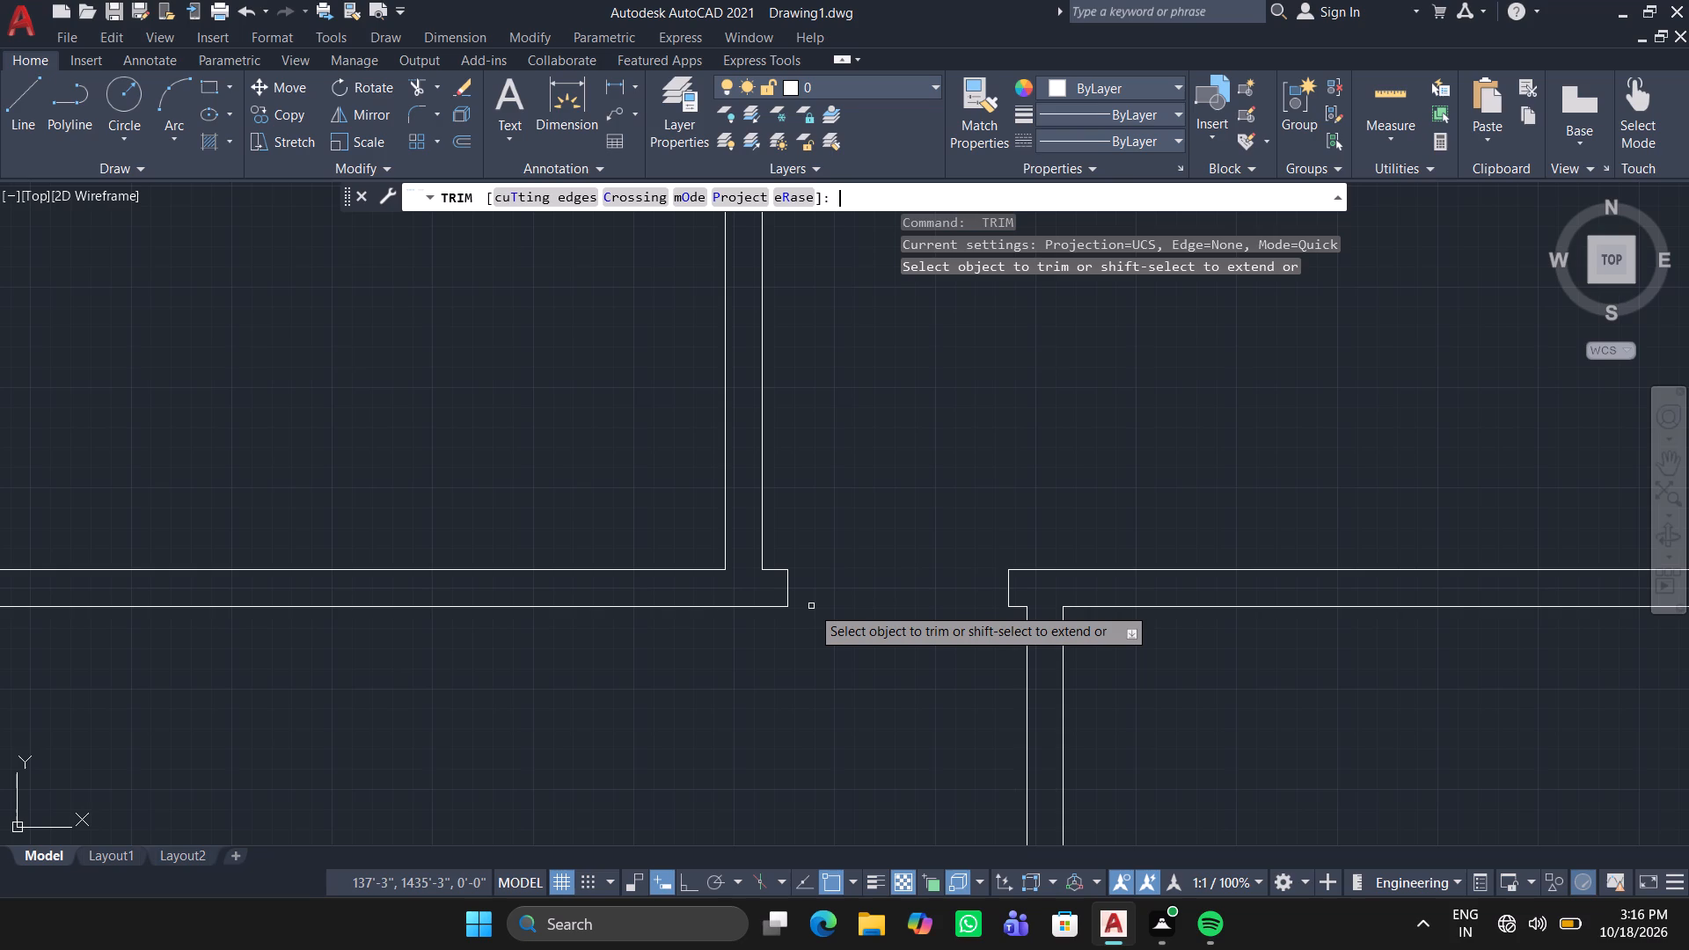
key("Escape")
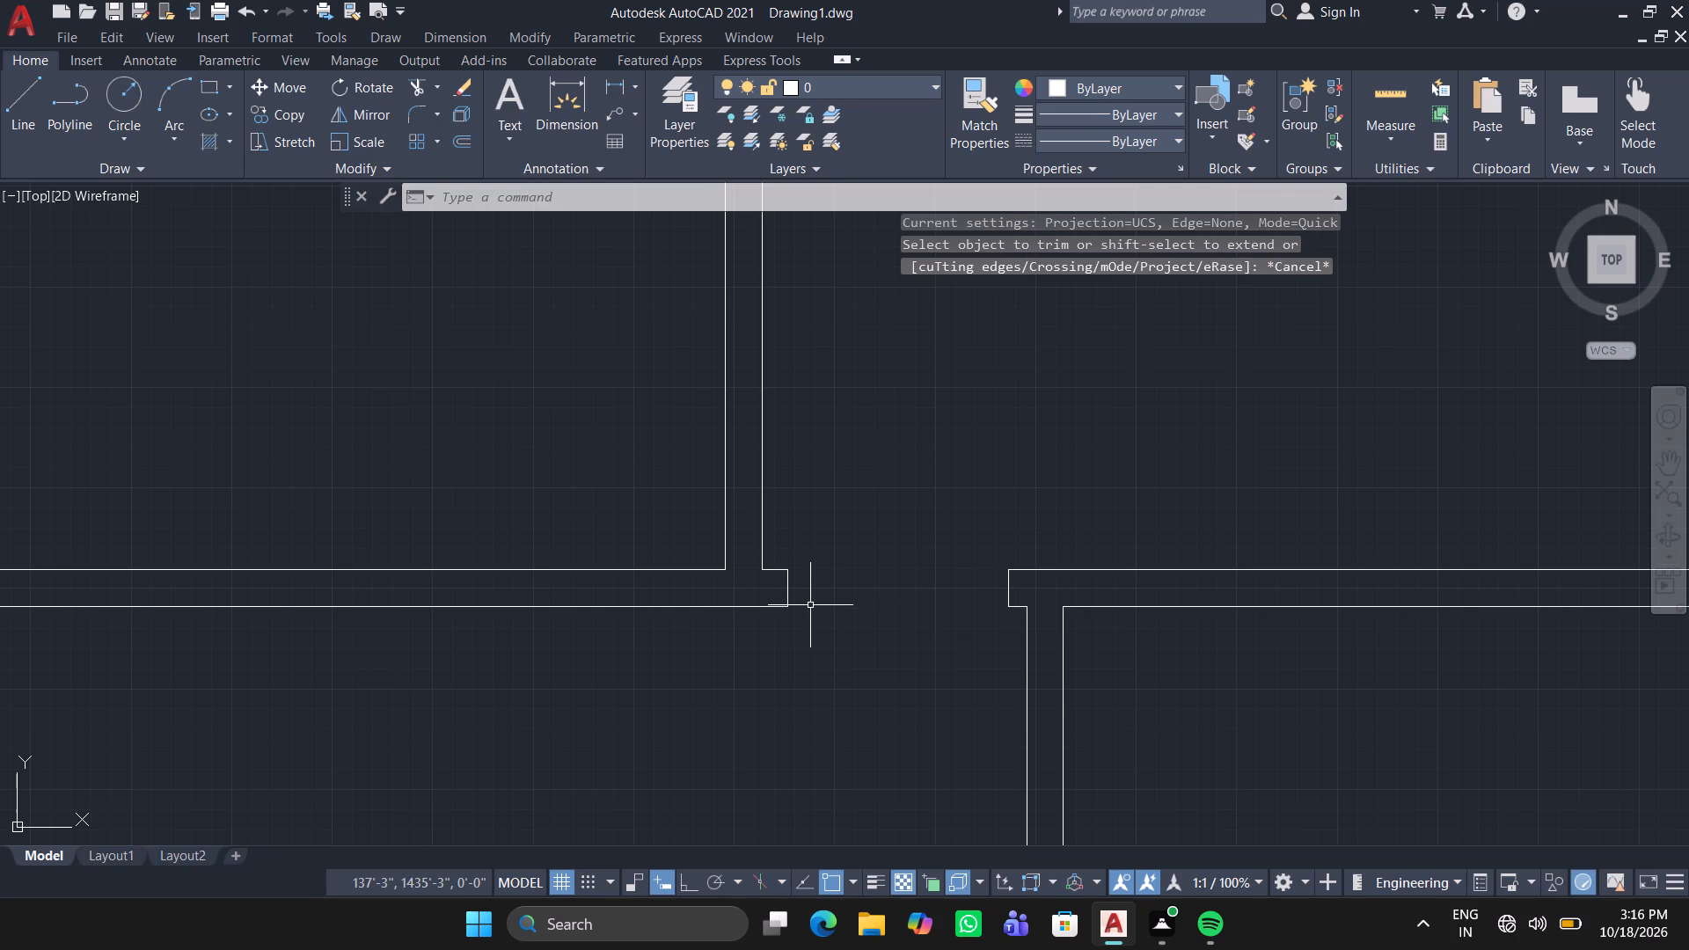
Draw a jamb line across the vertical wall between the large west room and the central hall, just south of the small rooms.
scroll(808, 607, "down", 3)
middle_click_drag(780, 756, 784, 701)
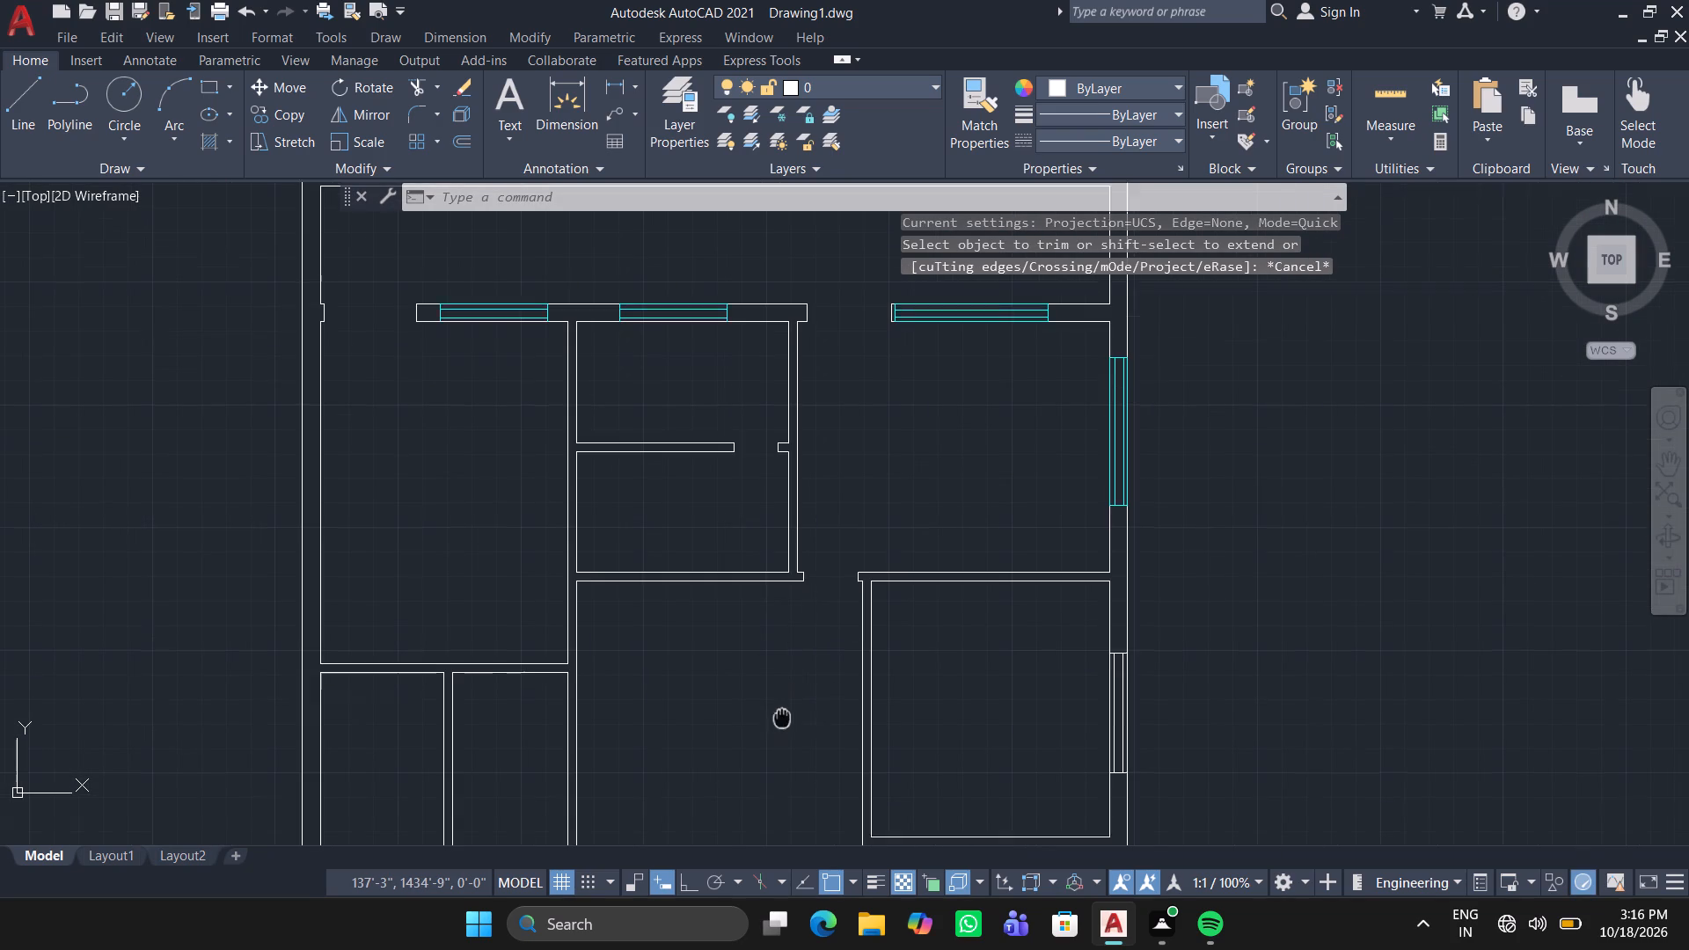
middle_click_drag(784, 701, 891, 356)
middle_click(891, 356)
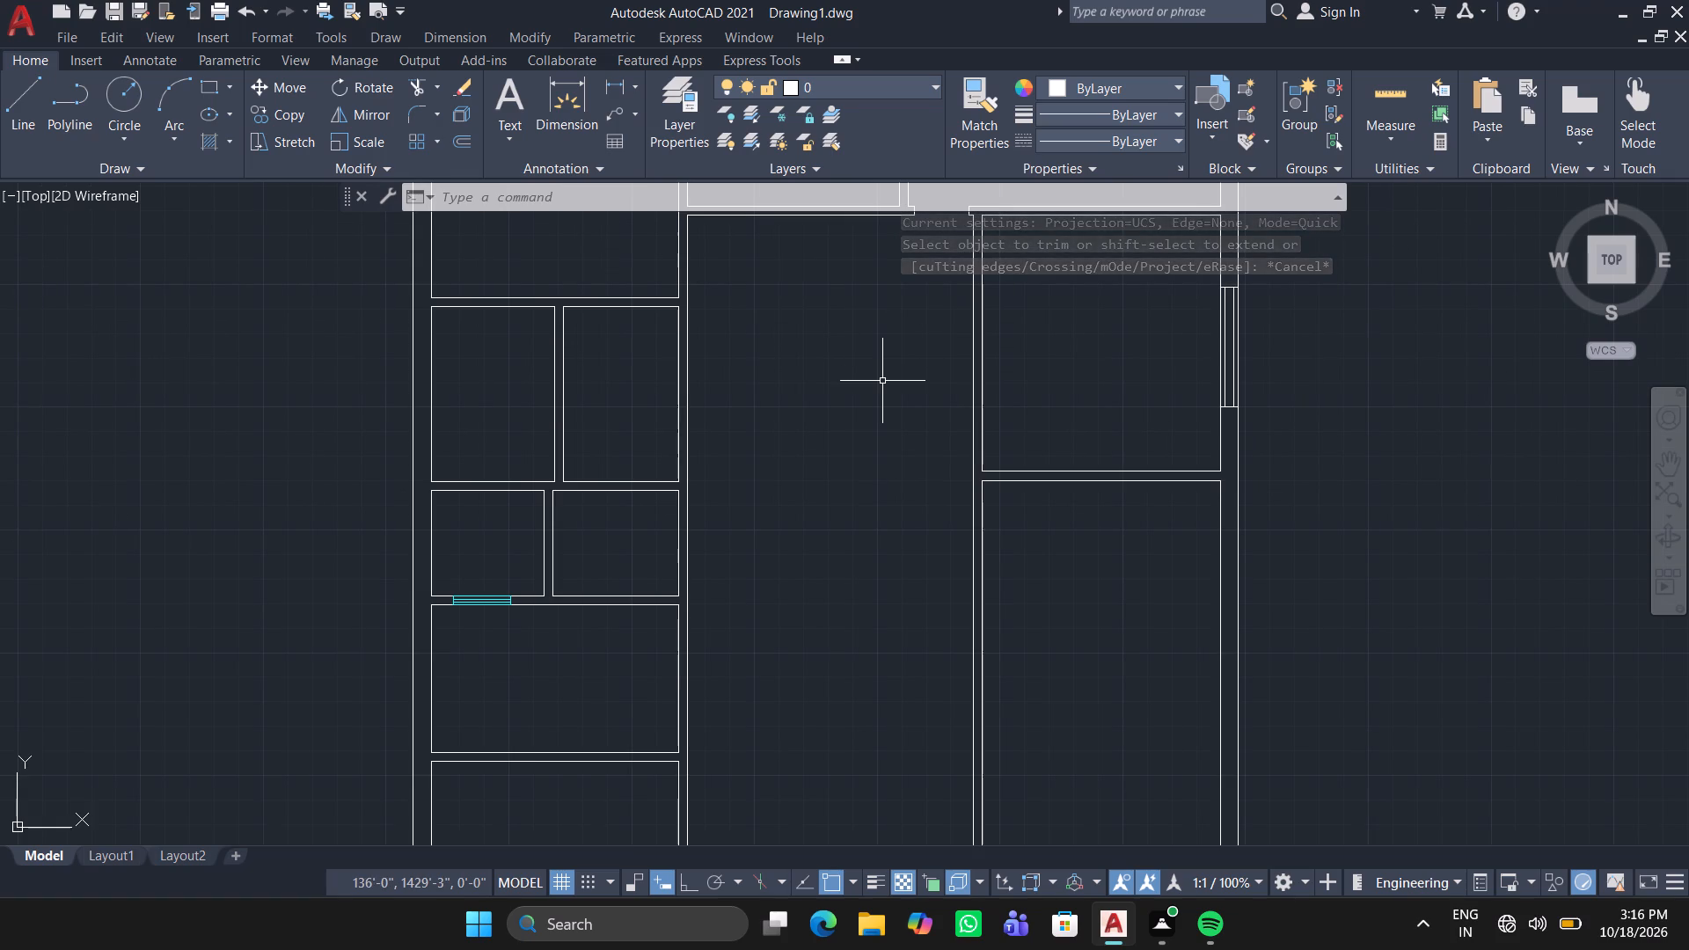
scroll(777, 354, "down", 3)
middle_click_drag(776, 355, 769, 420)
scroll(769, 420, "up", 1)
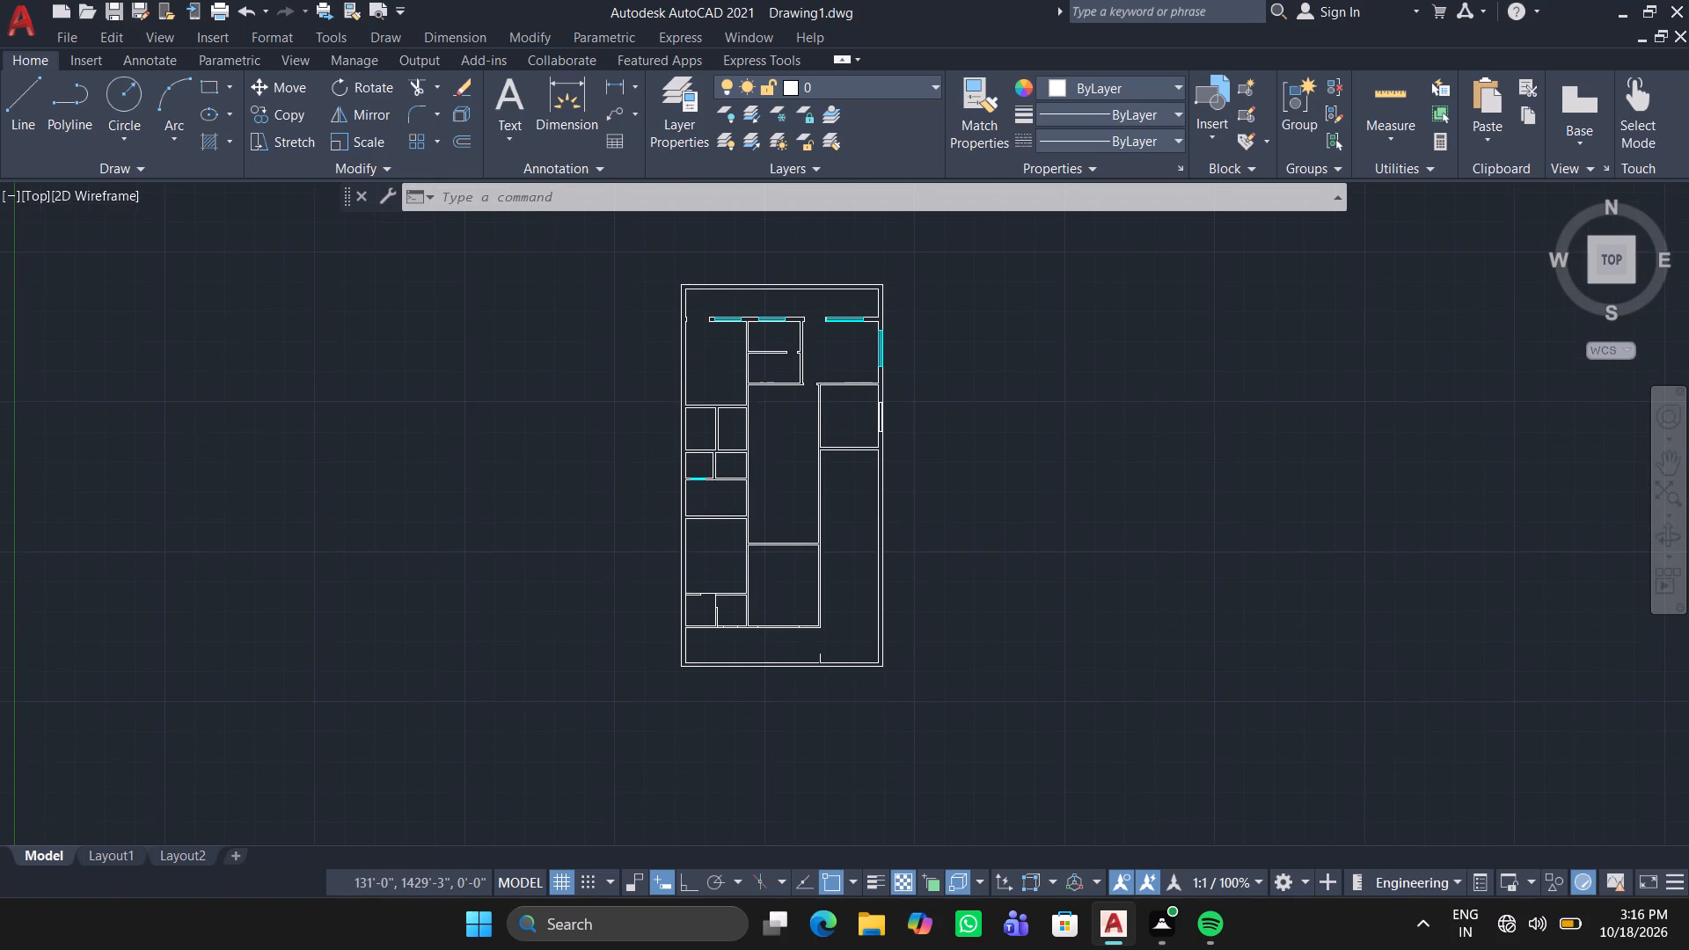
scroll(769, 420, "up", 1)
scroll(682, 359, "up", 2)
middle_click_drag(593, 301, 565, 478)
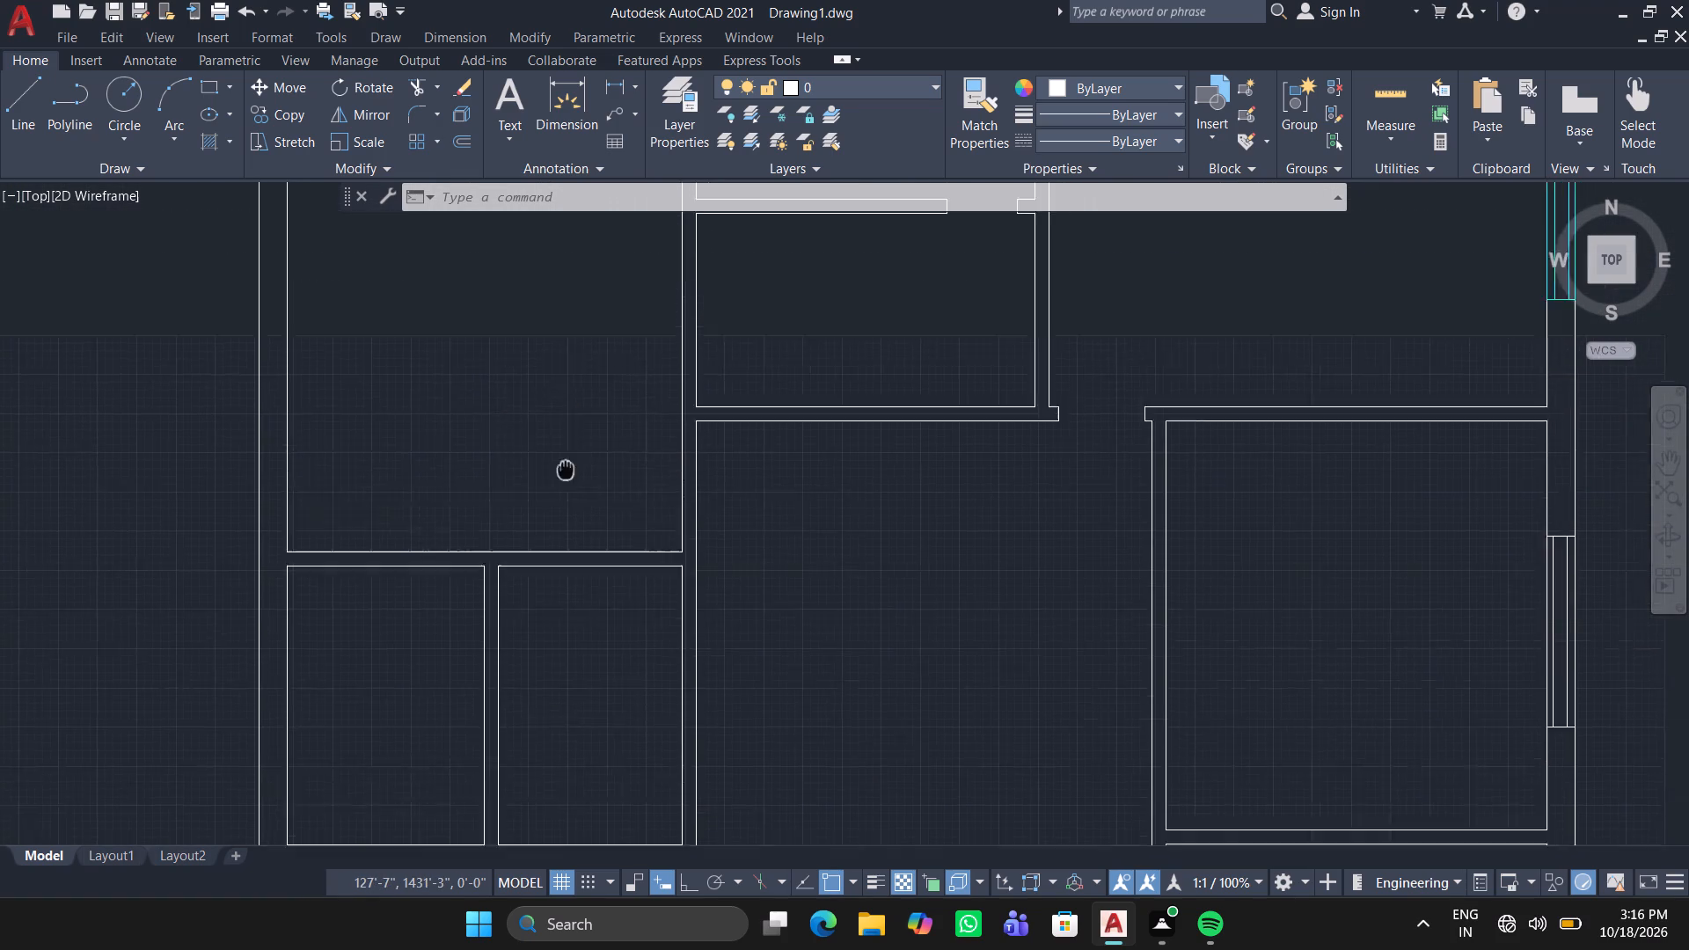
middle_click_drag(565, 478, 547, 549)
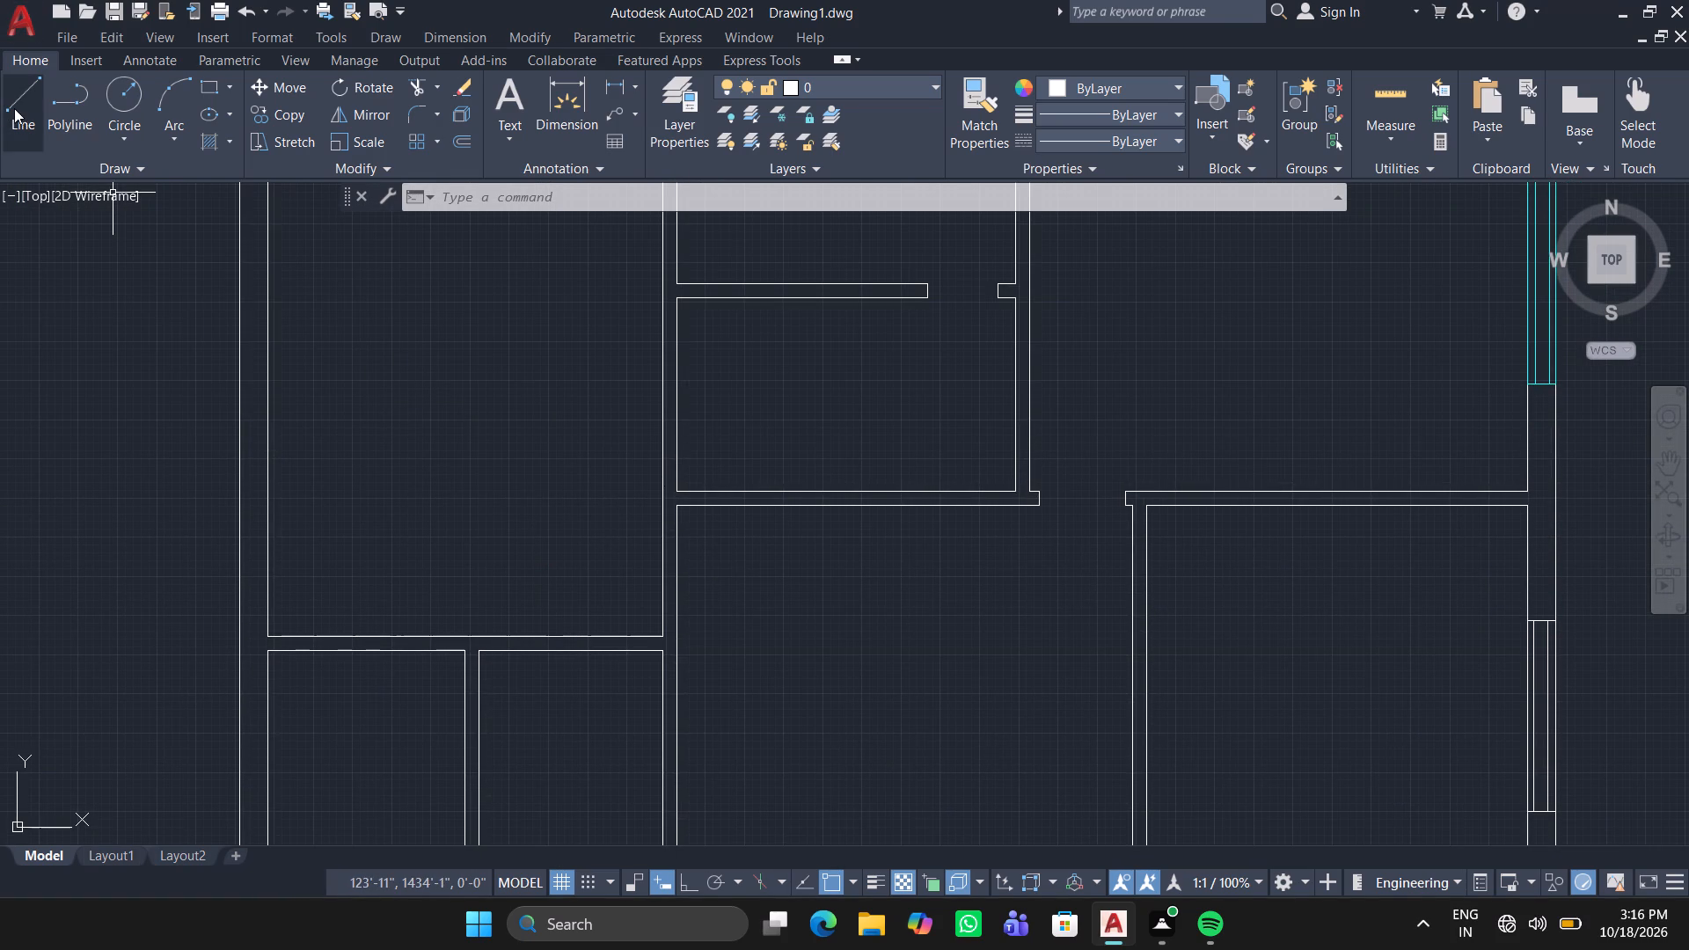
left_click(14, 96)
scroll(681, 517, "up", 3)
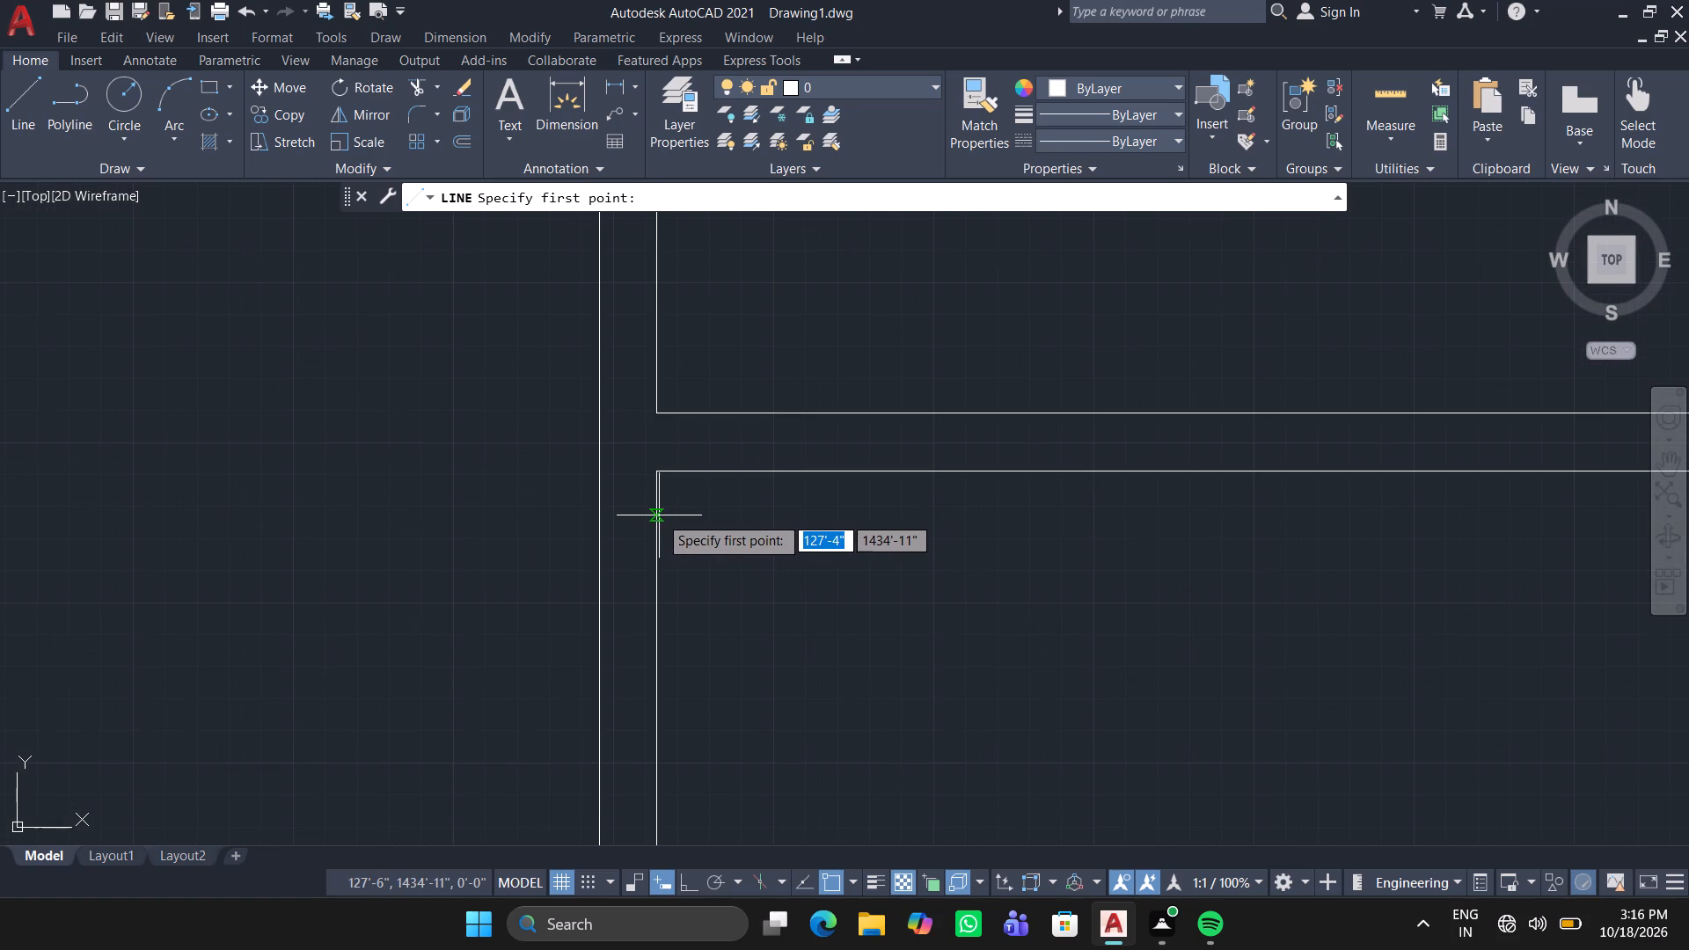
left_click_drag(659, 515, 651, 514)
left_click(596, 514)
Turn Ortho on and draw a second jamb line across the same vertical wall, about 3' south of the first.
scroll(583, 726, "down", 2)
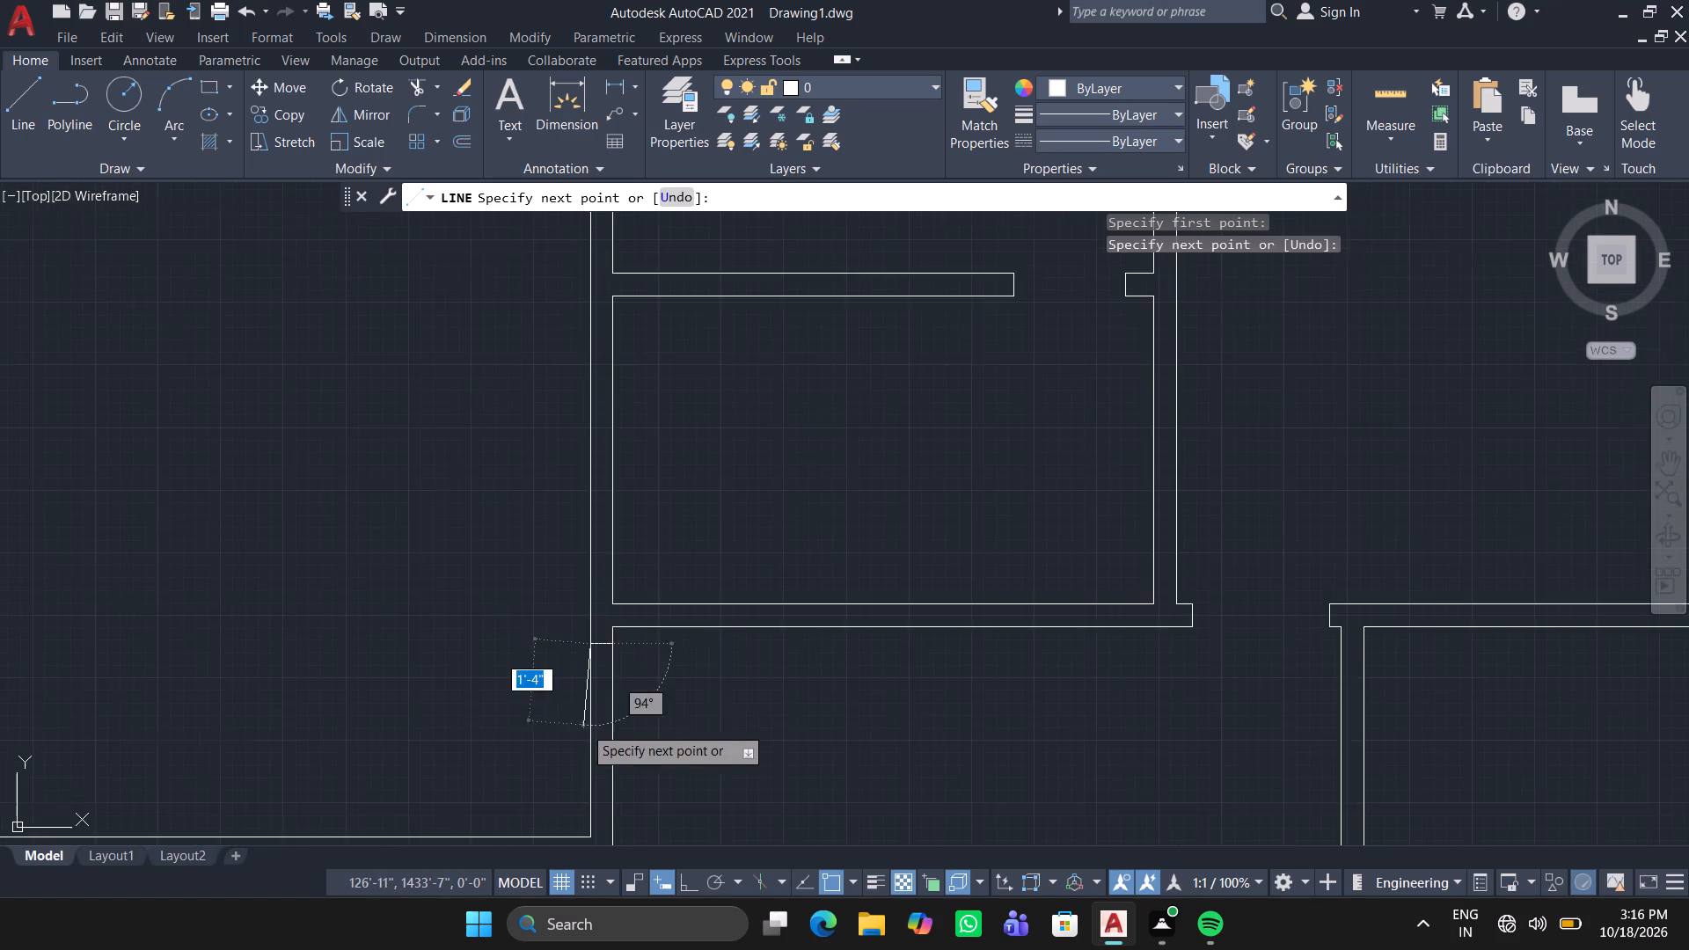
middle_click_drag(605, 580, 614, 442)
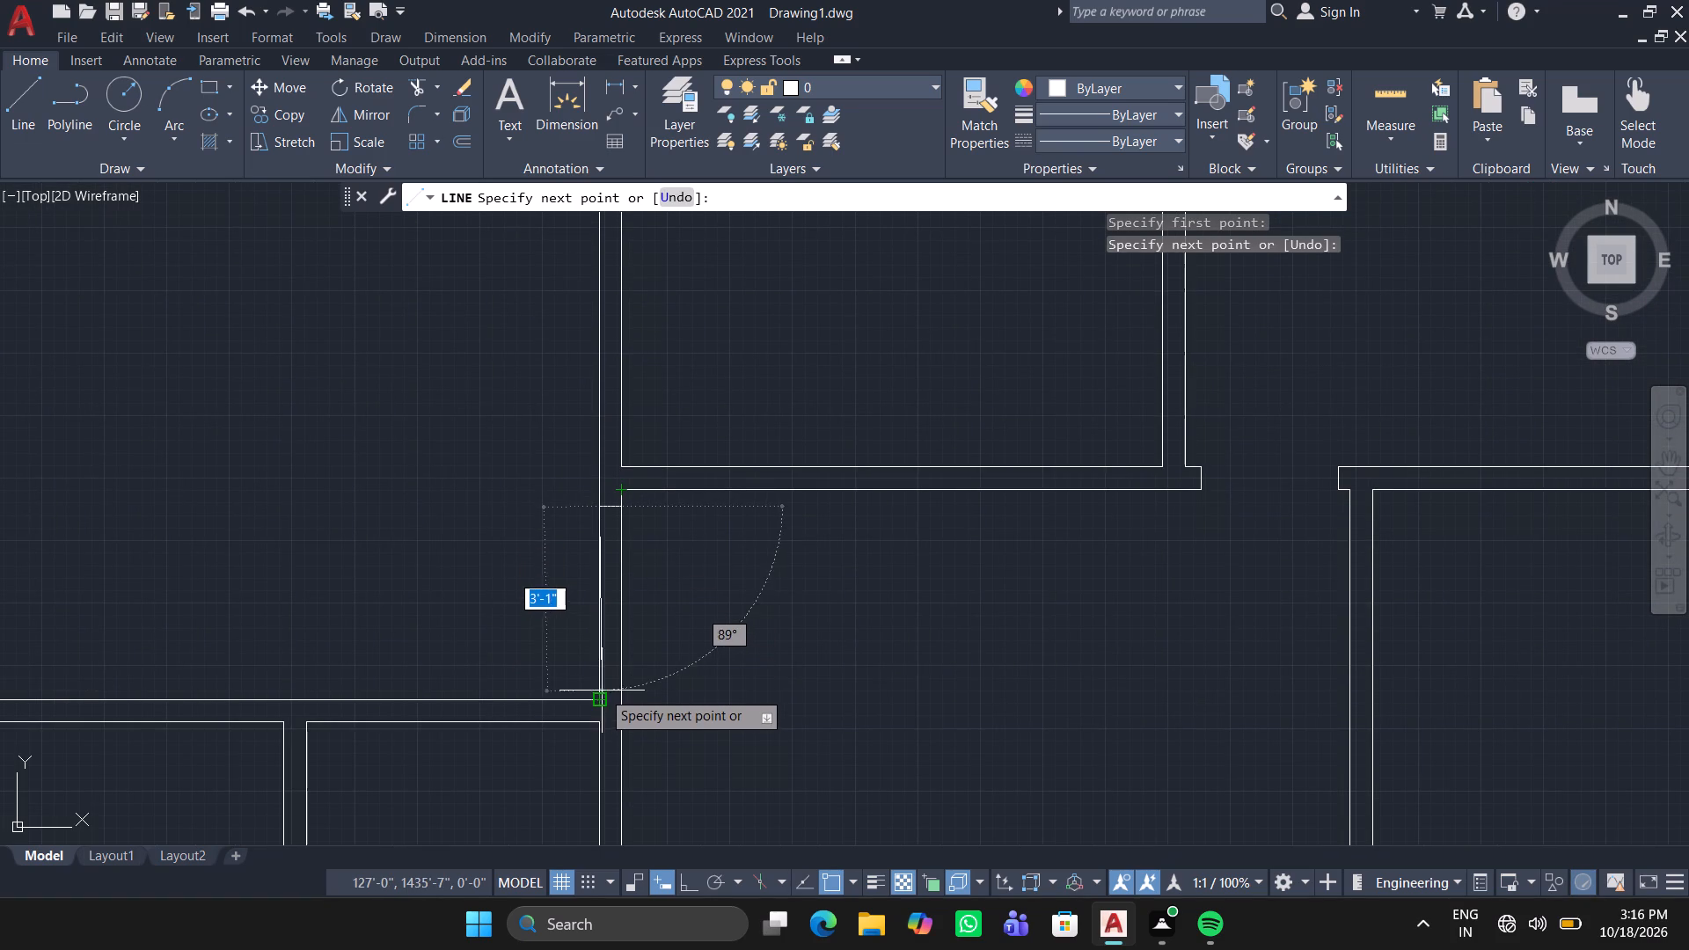
scroll(602, 686, "up", 2)
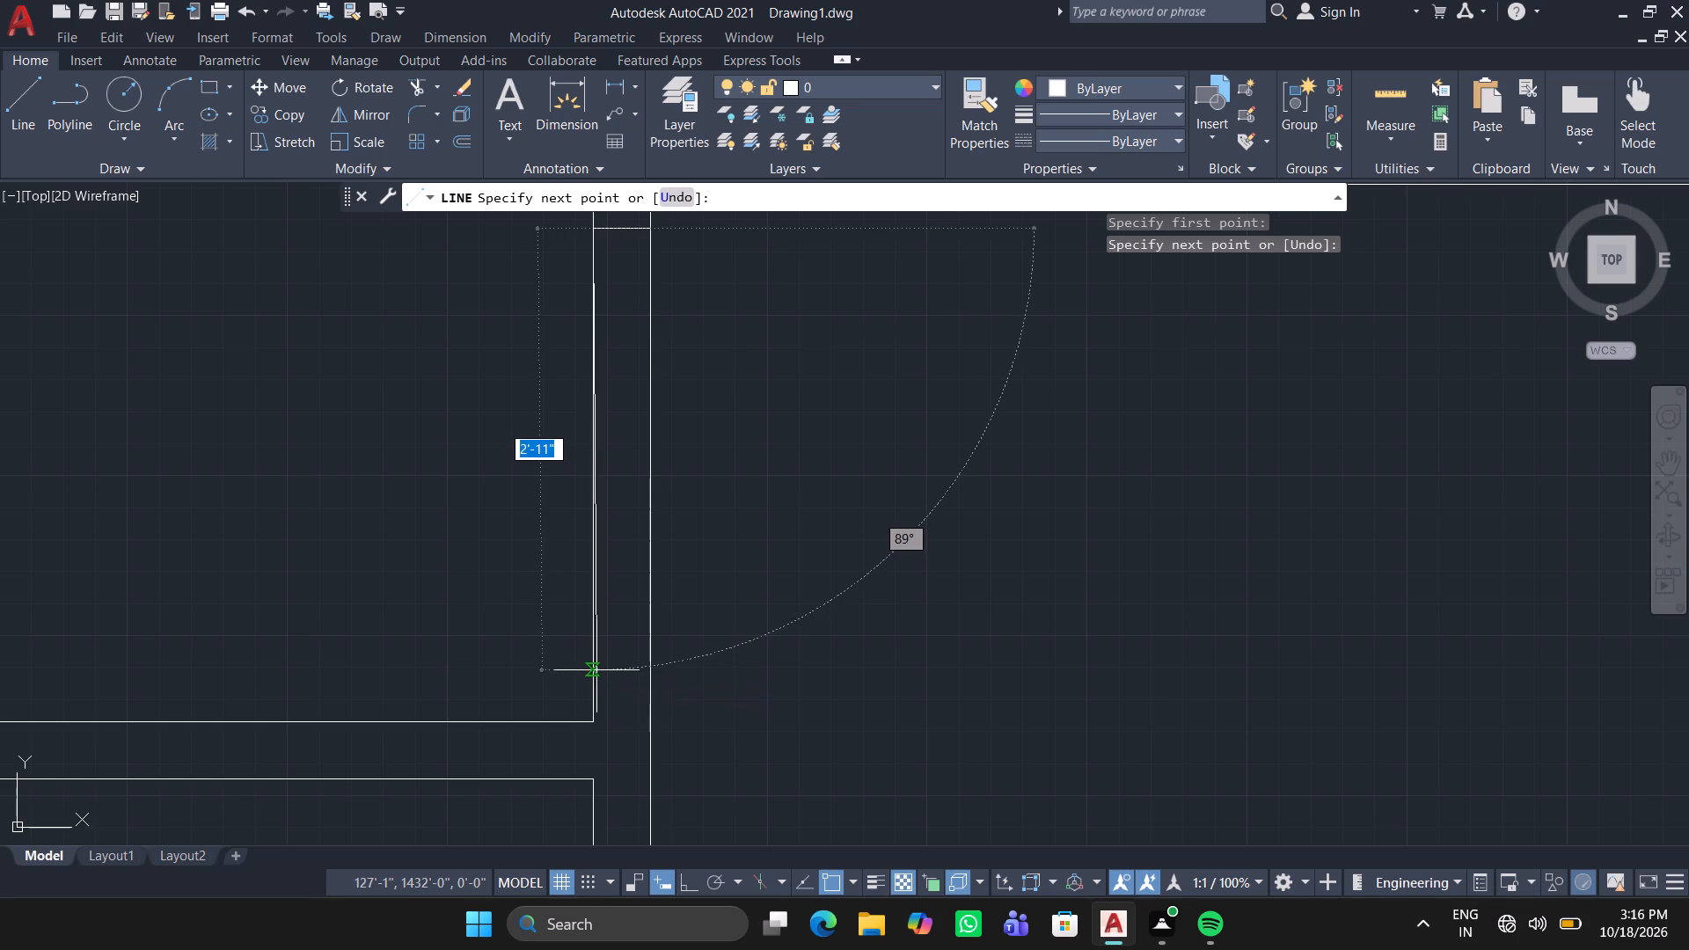
left_click(687, 883)
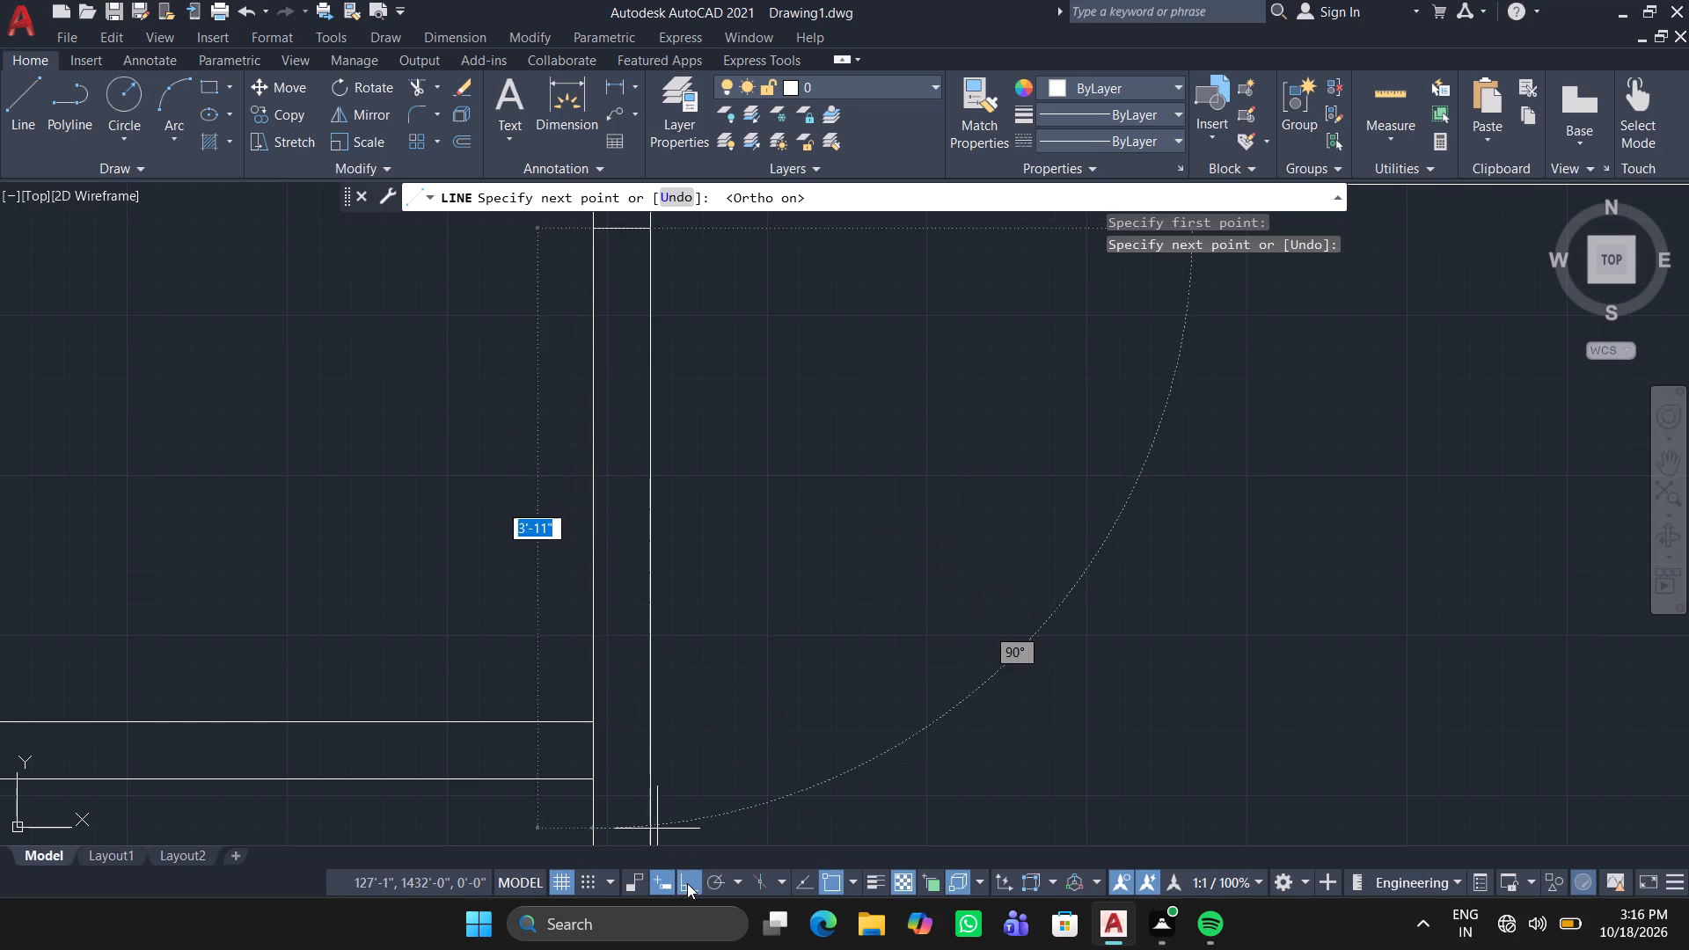
left_click(593, 688)
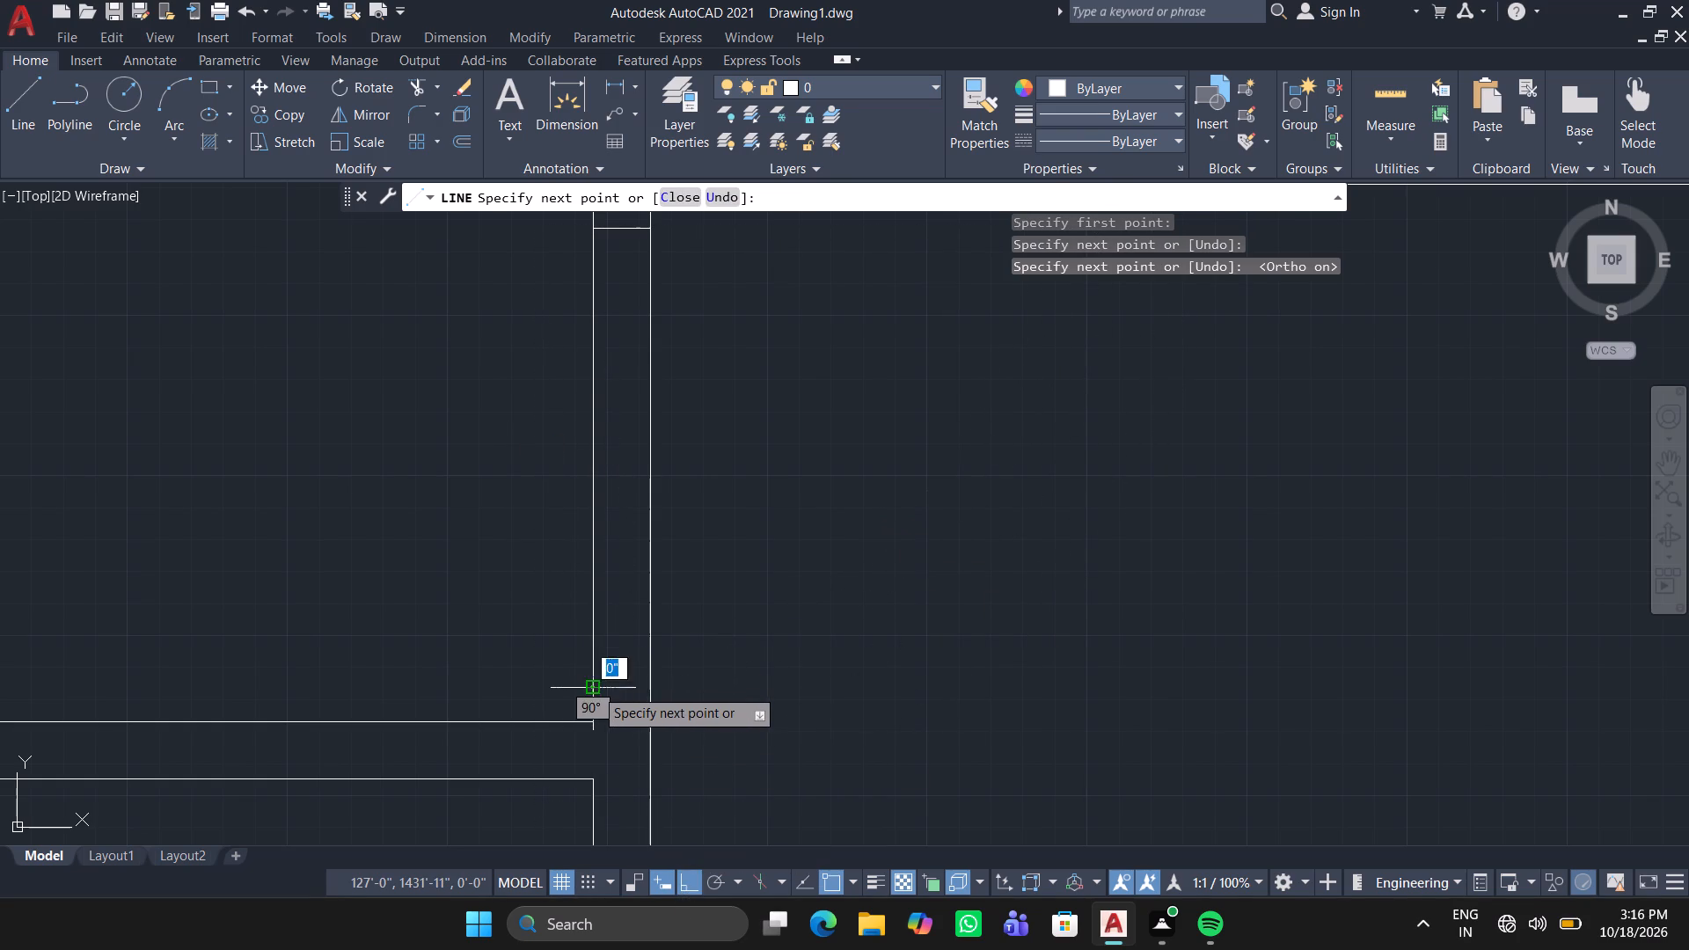
double_click(650, 688)
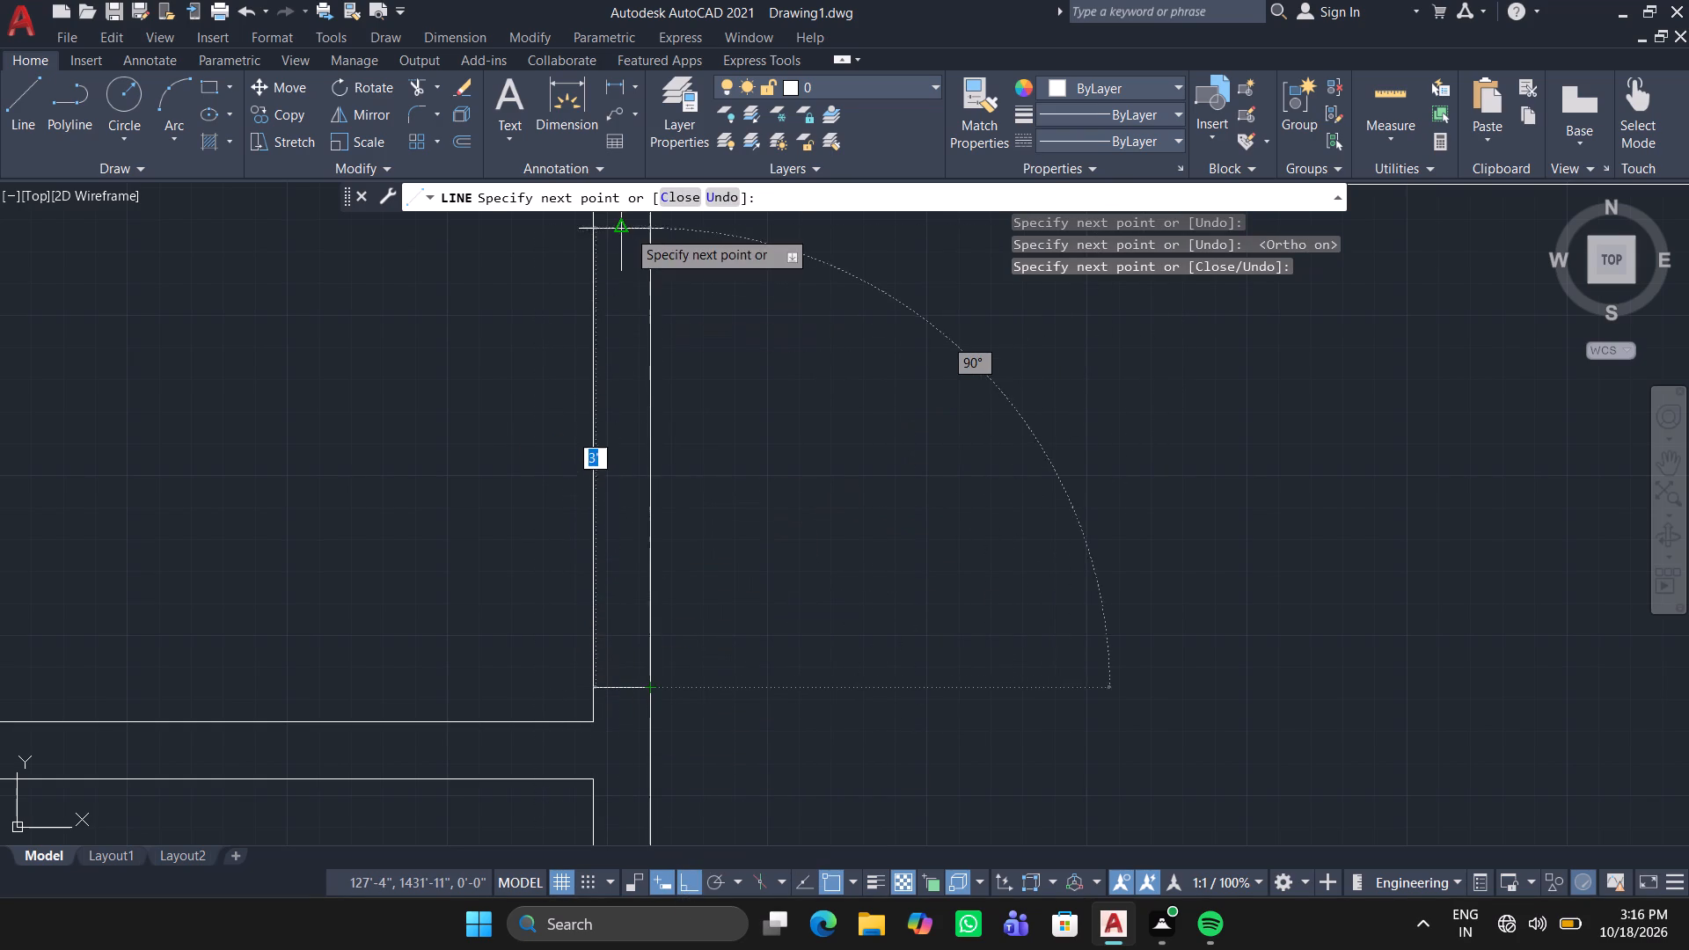
left_click(656, 231)
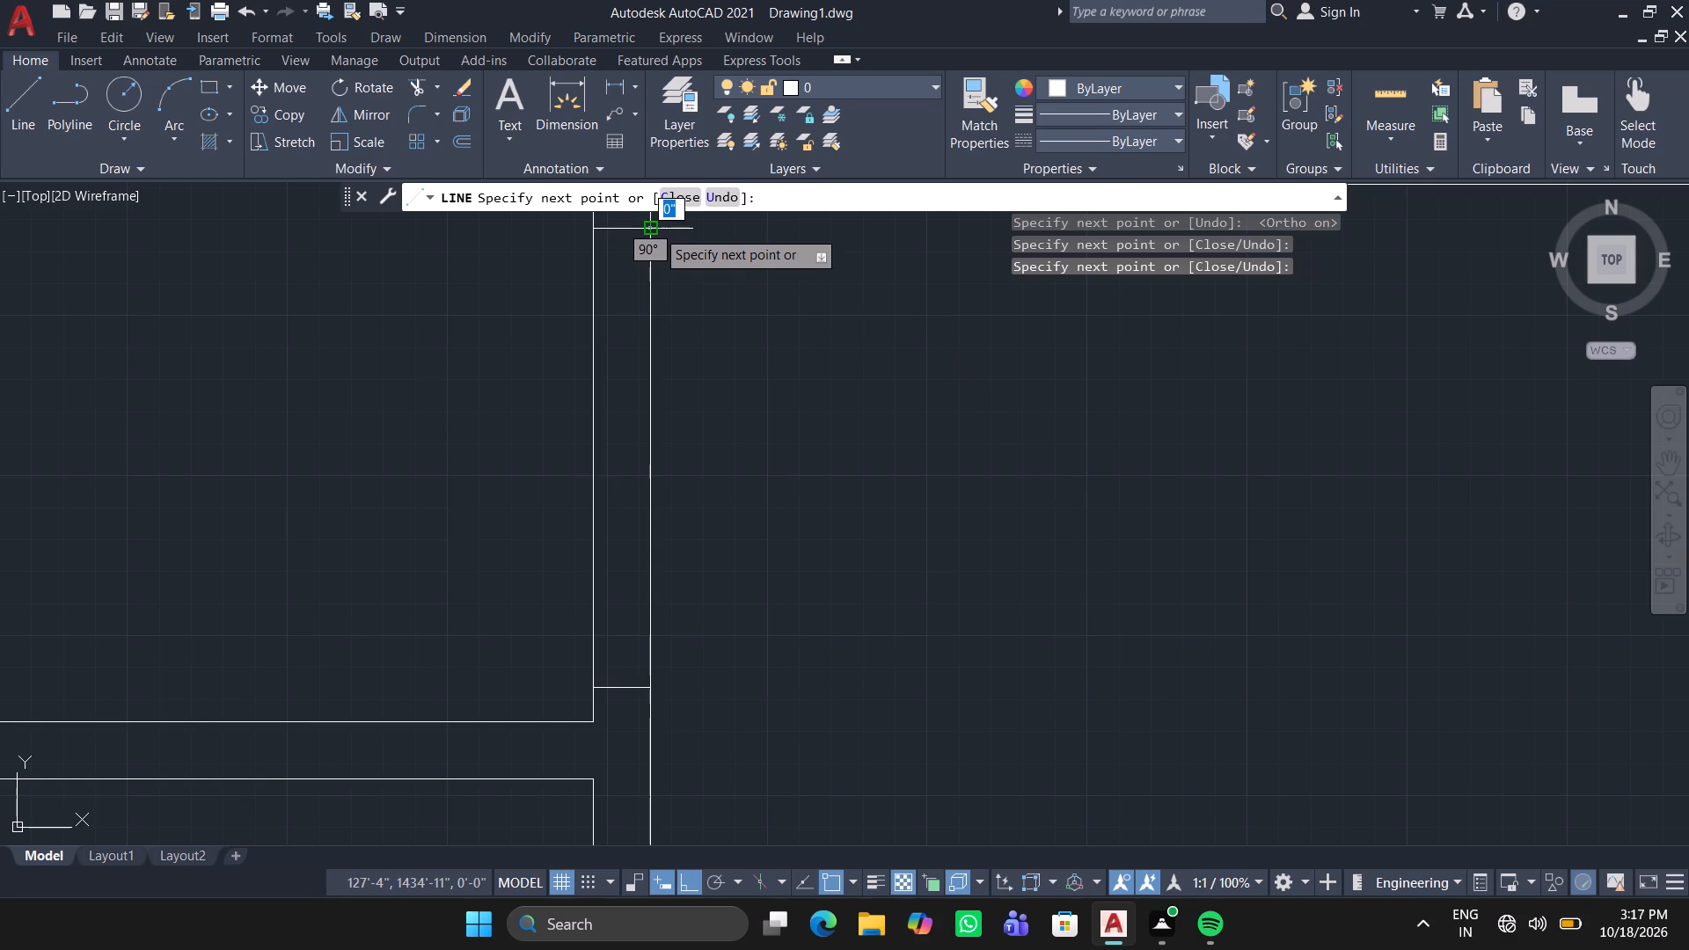
key("Return")
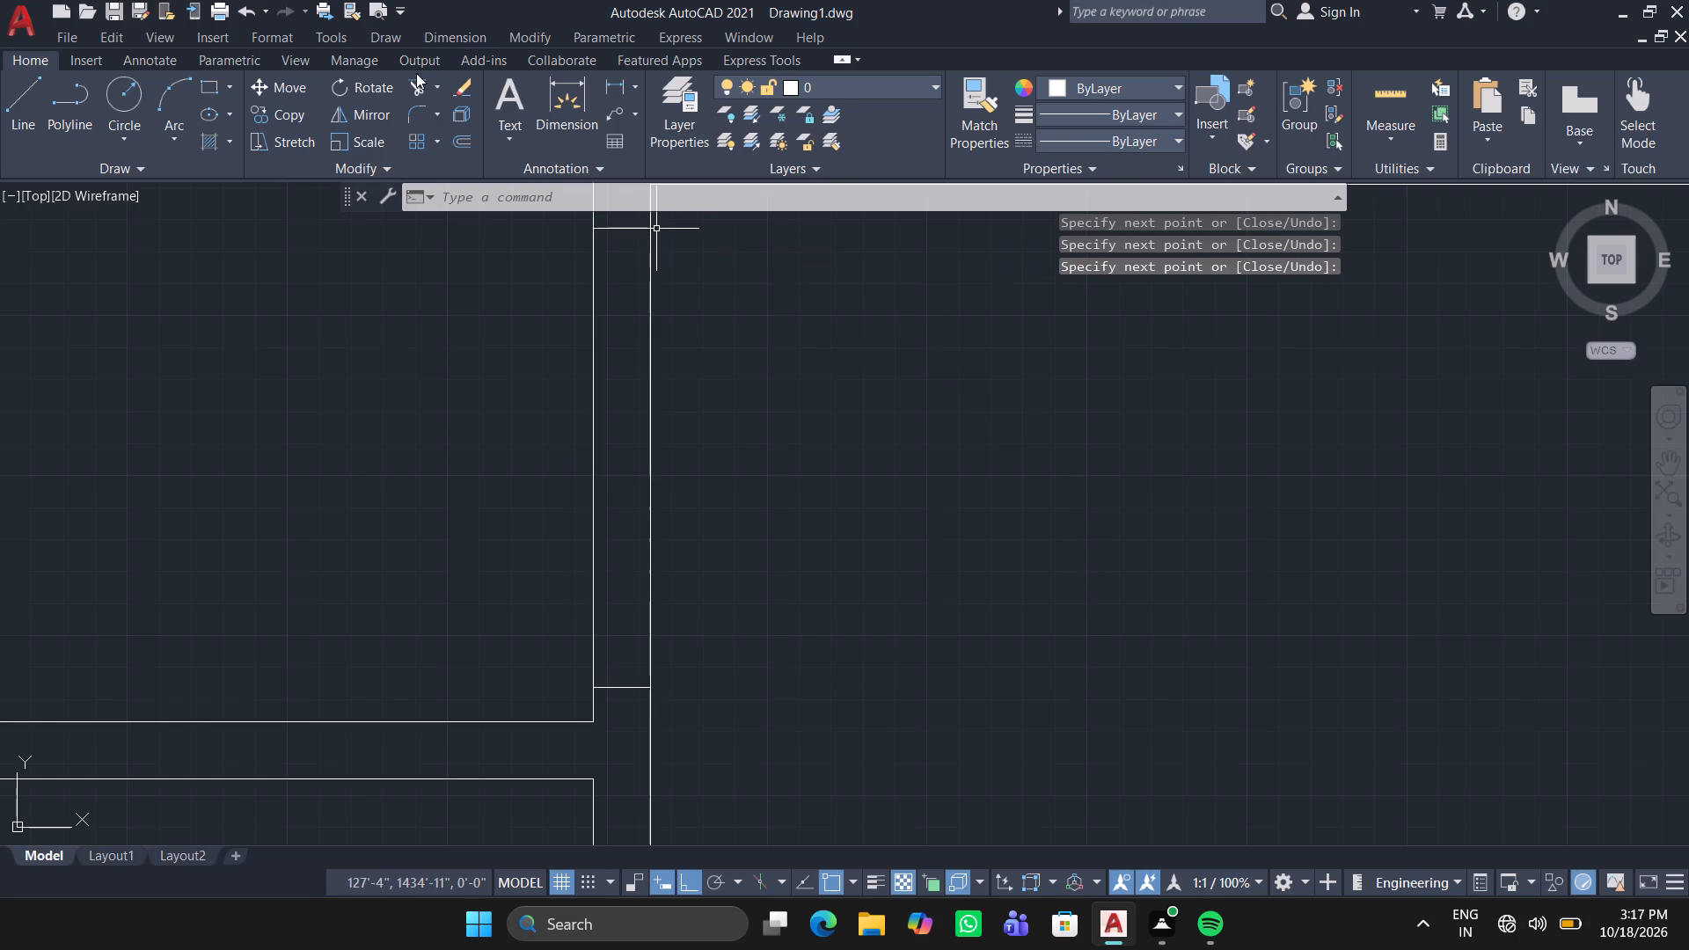
Trim both vertical wall lines between the two jambs to open the doorway from the large west room to the hall.
left_click(416, 86)
left_click_drag(764, 498, 581, 403)
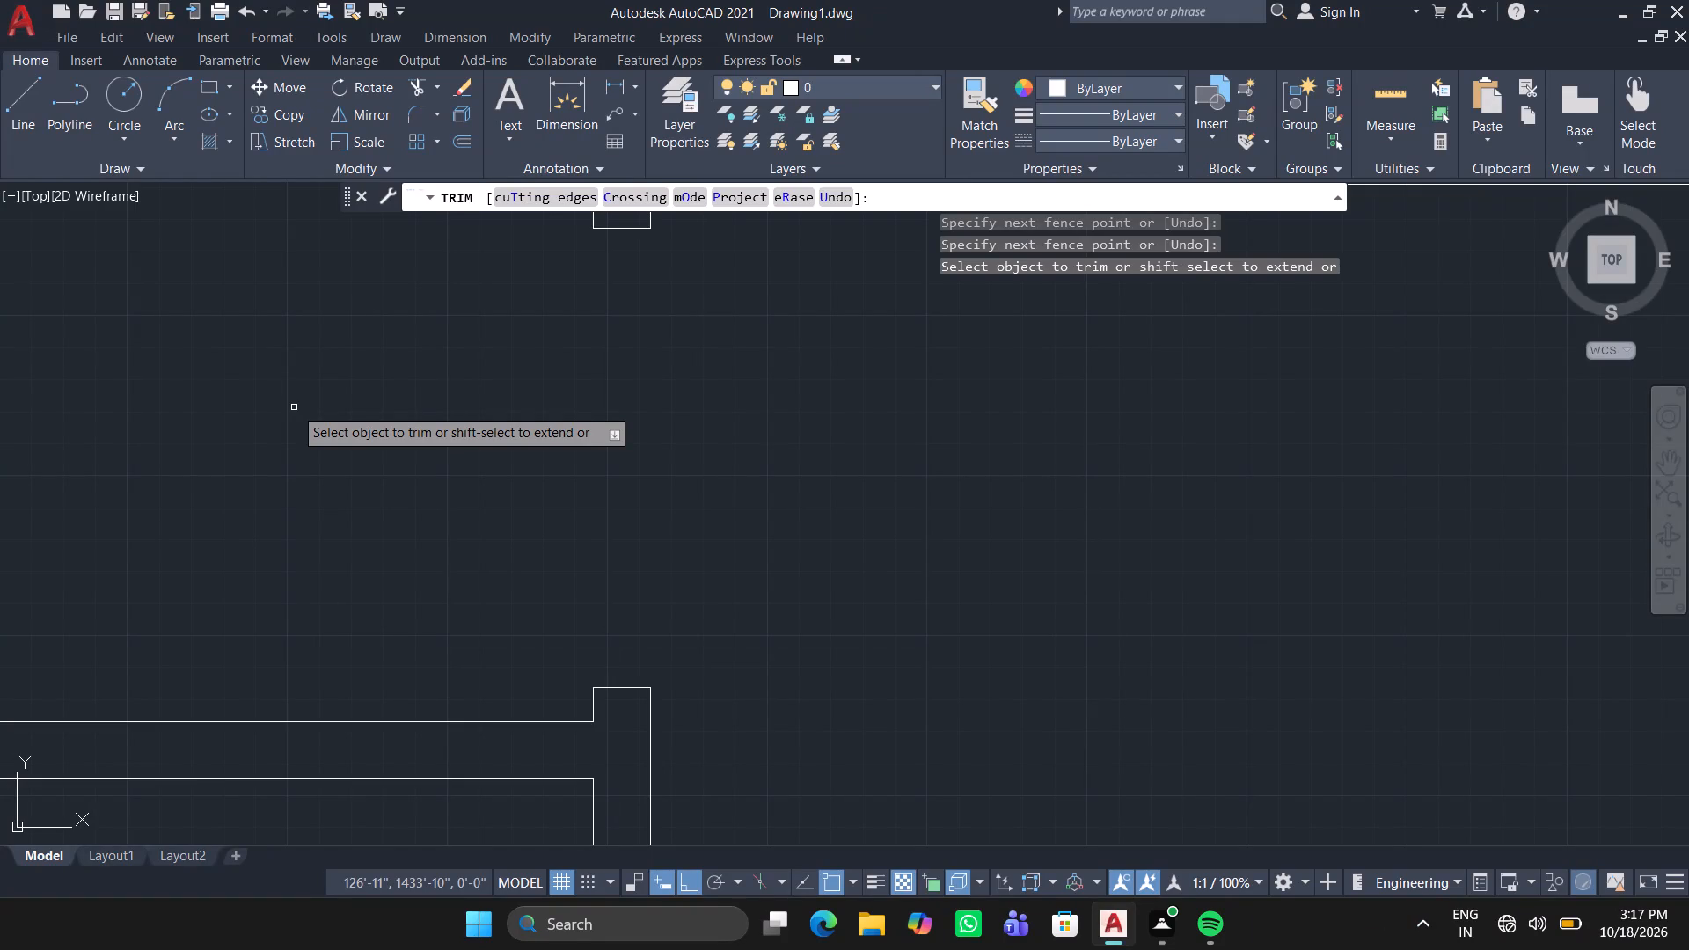
key("space")
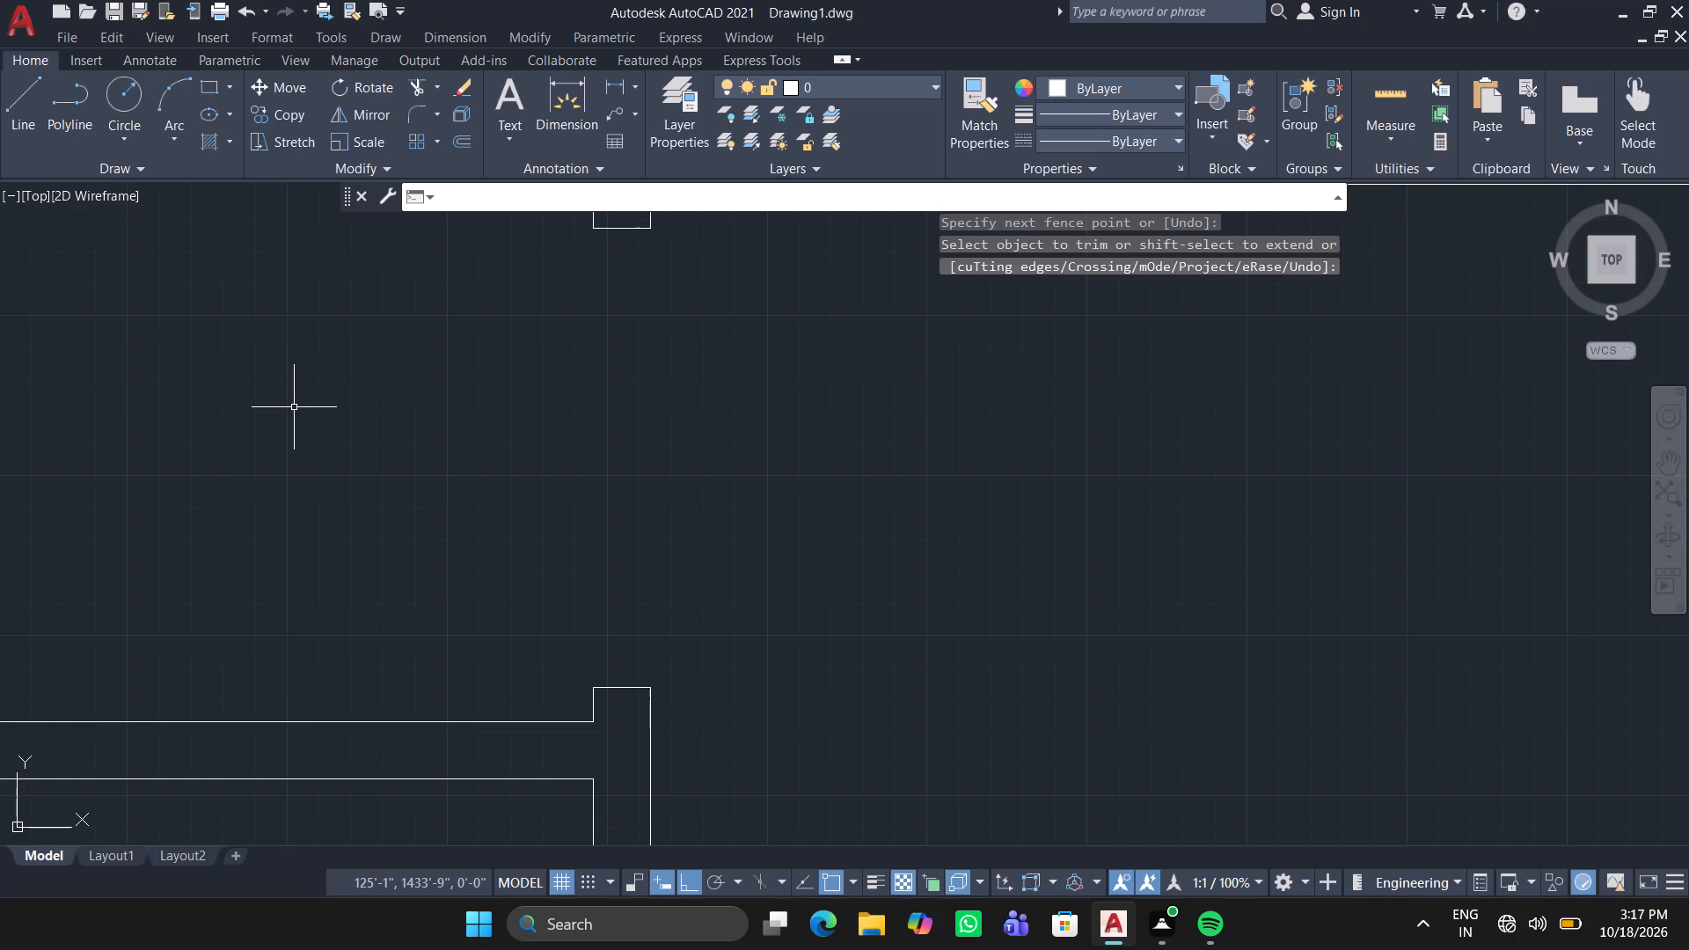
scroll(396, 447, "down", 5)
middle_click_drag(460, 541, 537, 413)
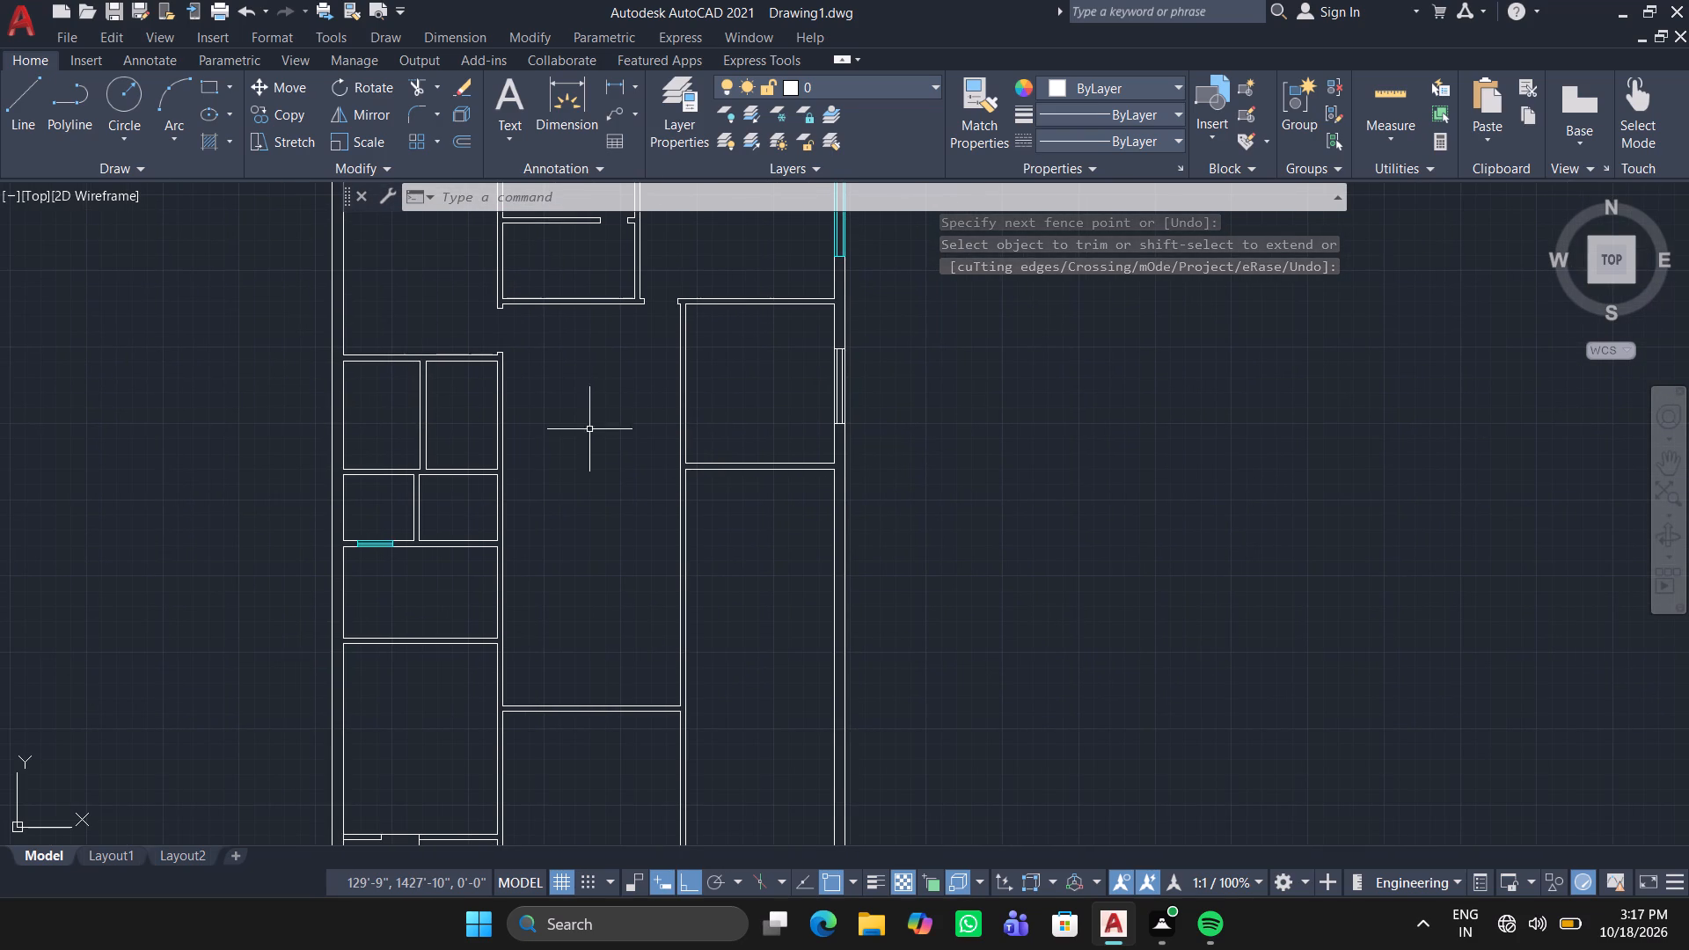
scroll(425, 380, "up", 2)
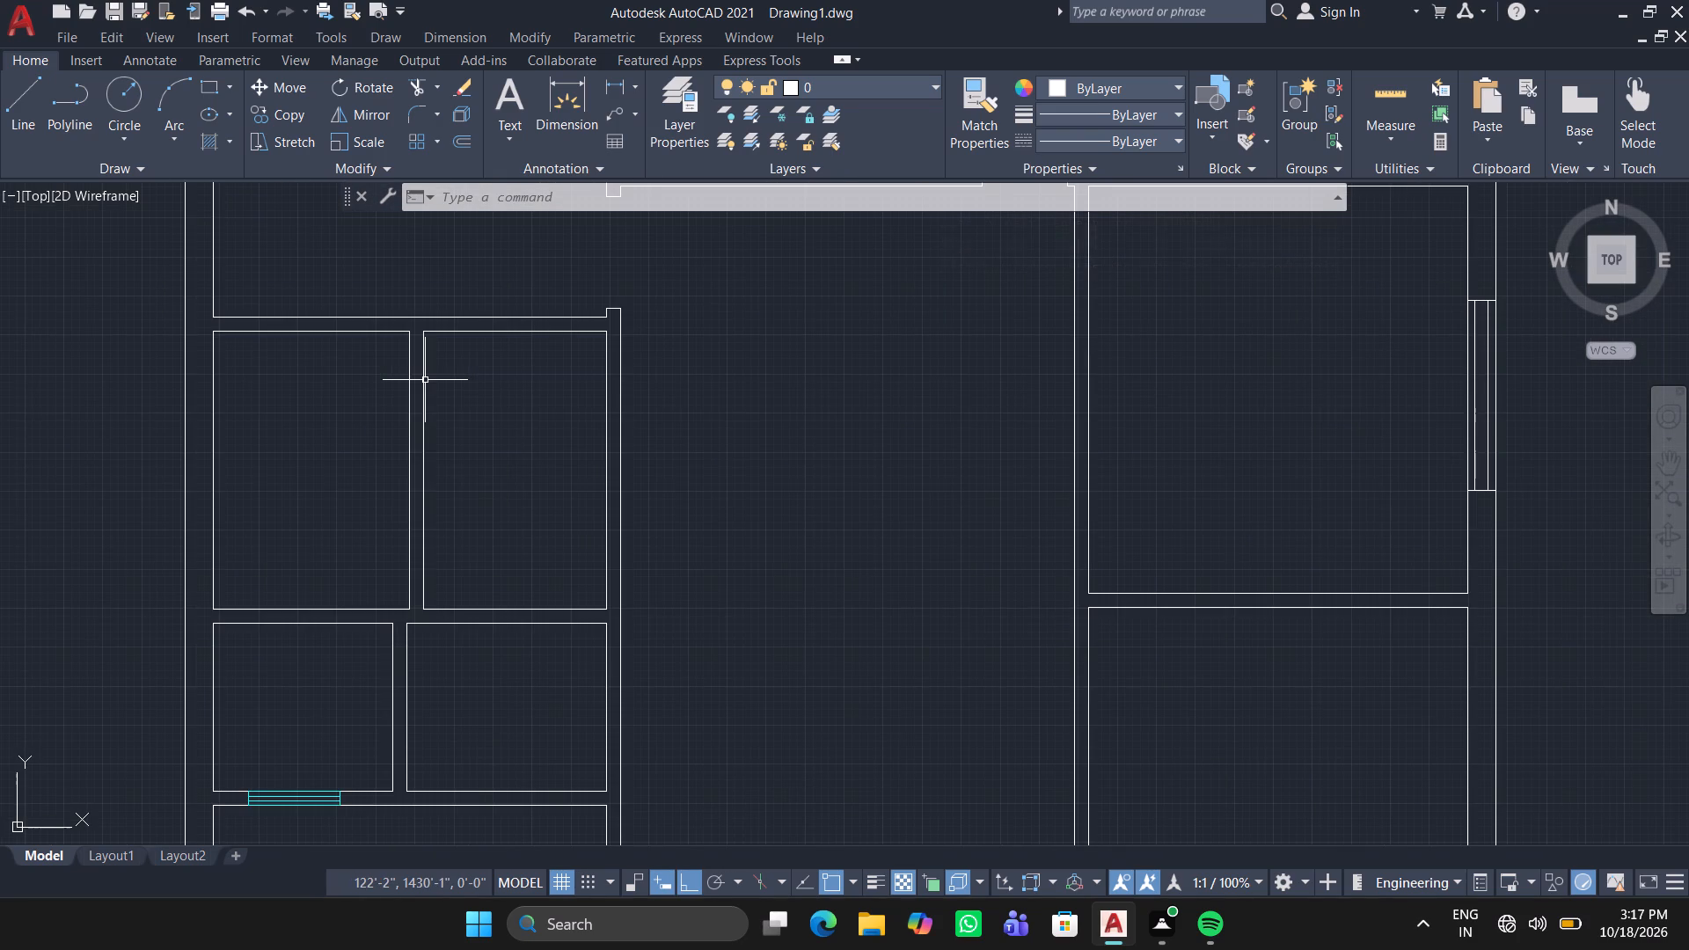
Draw two connected jamb lines about 3'-4" apart across the west wall of the east room, near its south end.
left_click(20, 85)
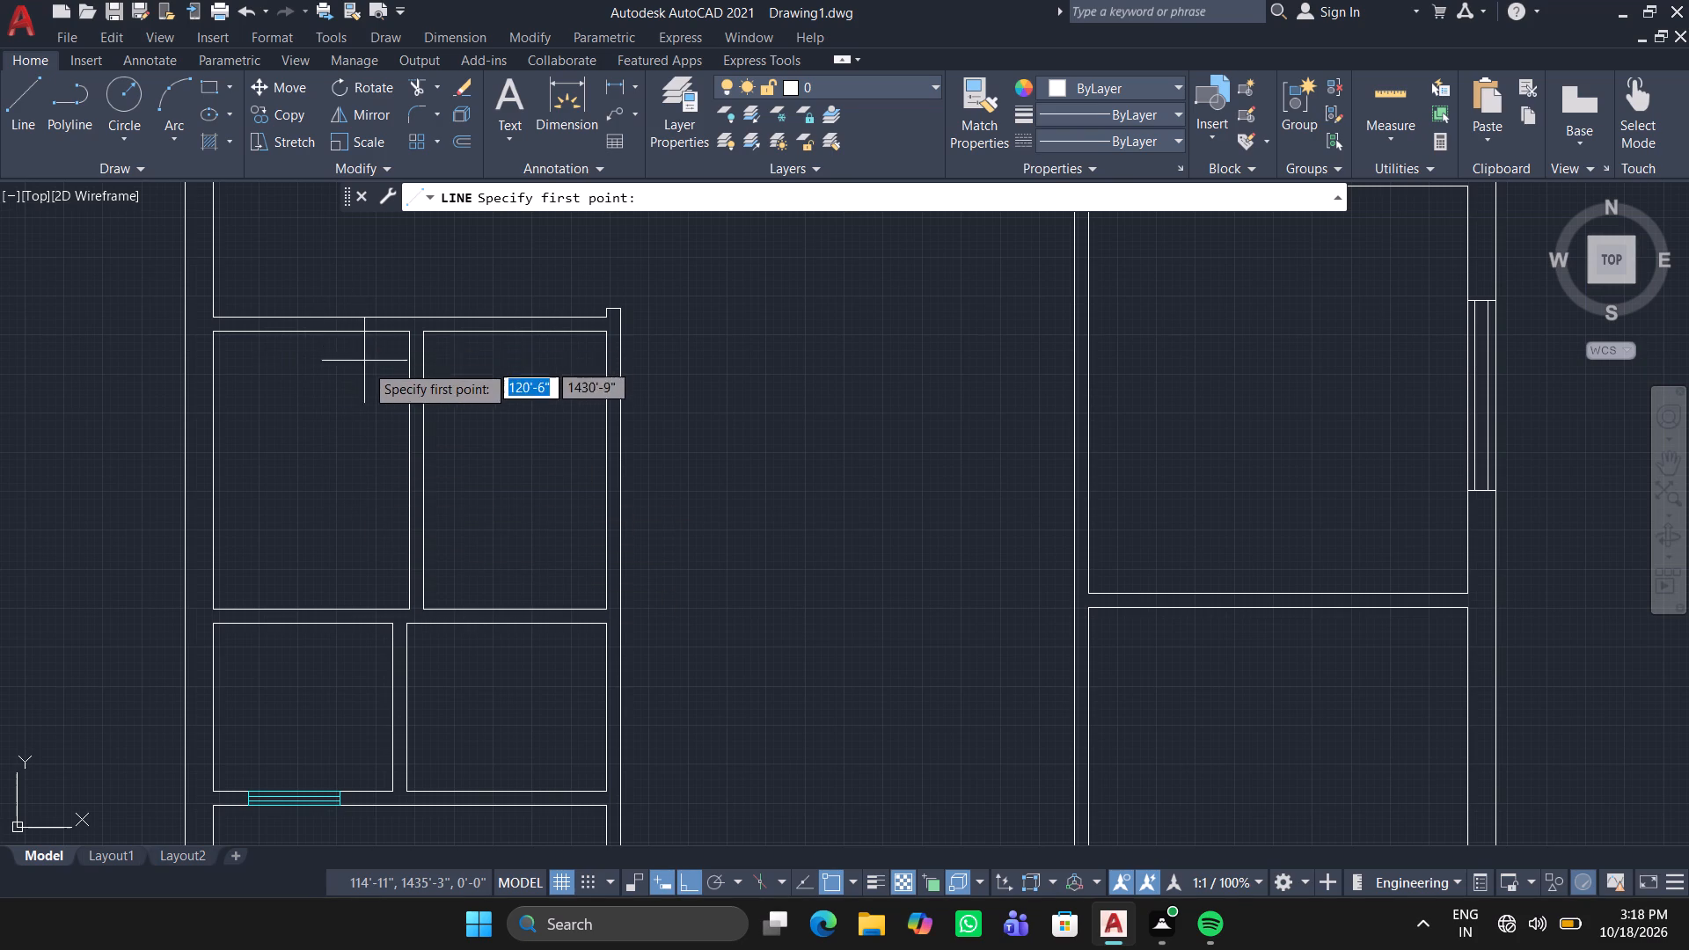
scroll(365, 383, "down", 2)
scroll(639, 348, "up", 3)
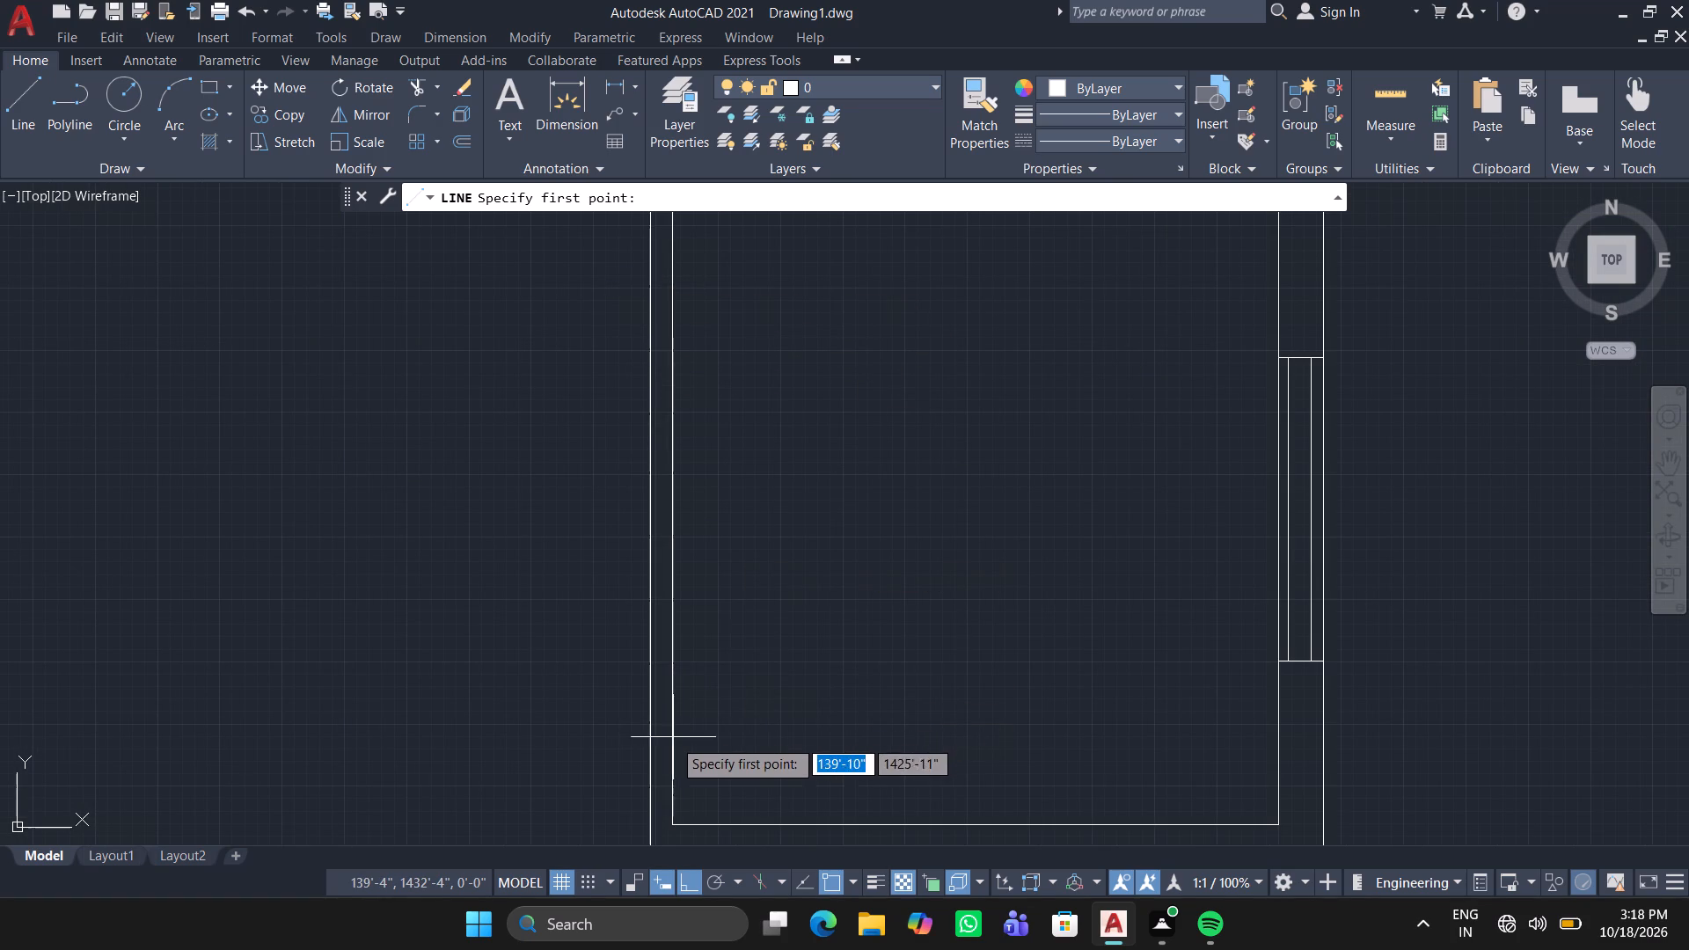
left_click(673, 789)
left_click(654, 790)
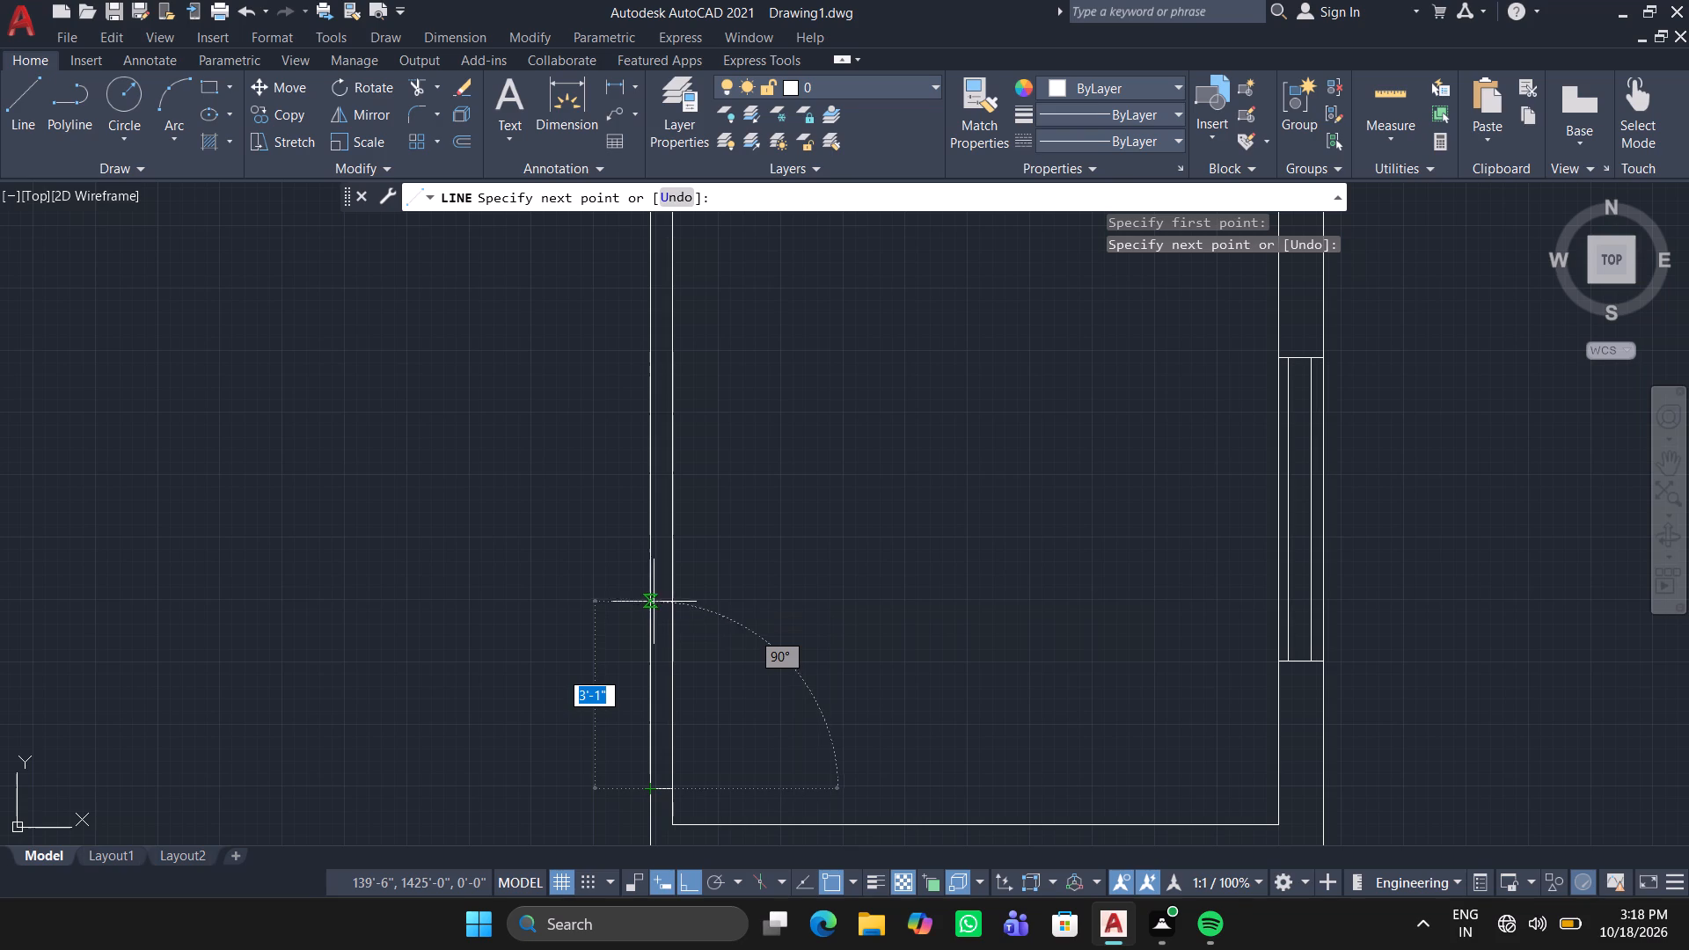
key("F8")
key("F8")
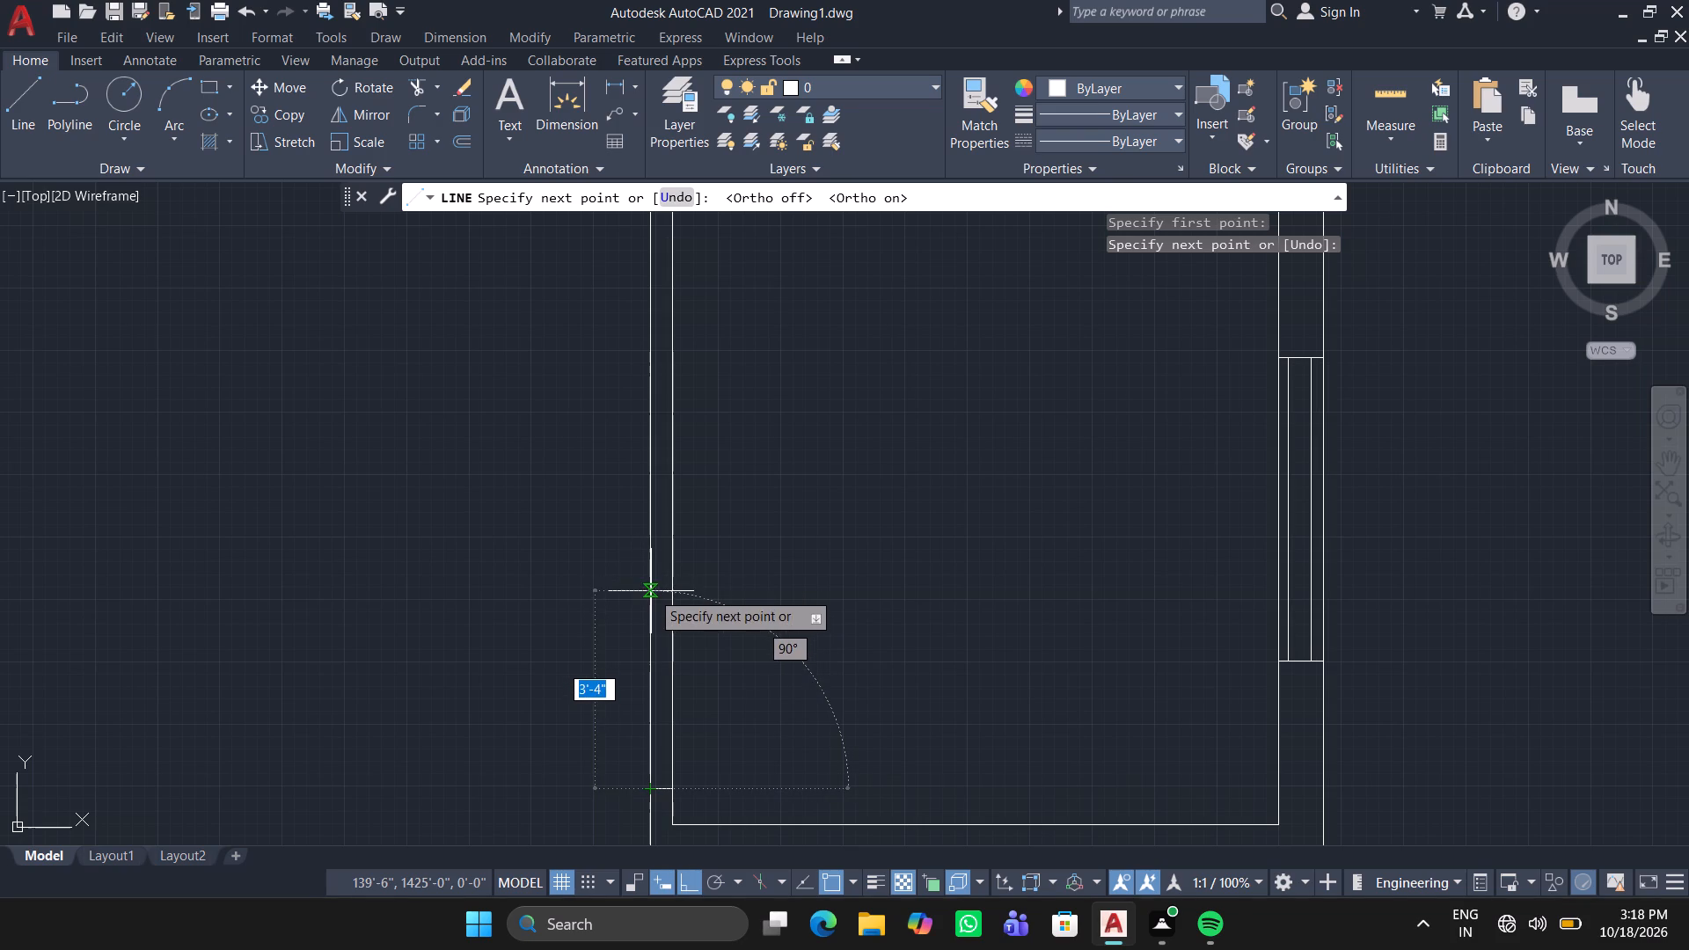
double_click(651, 591)
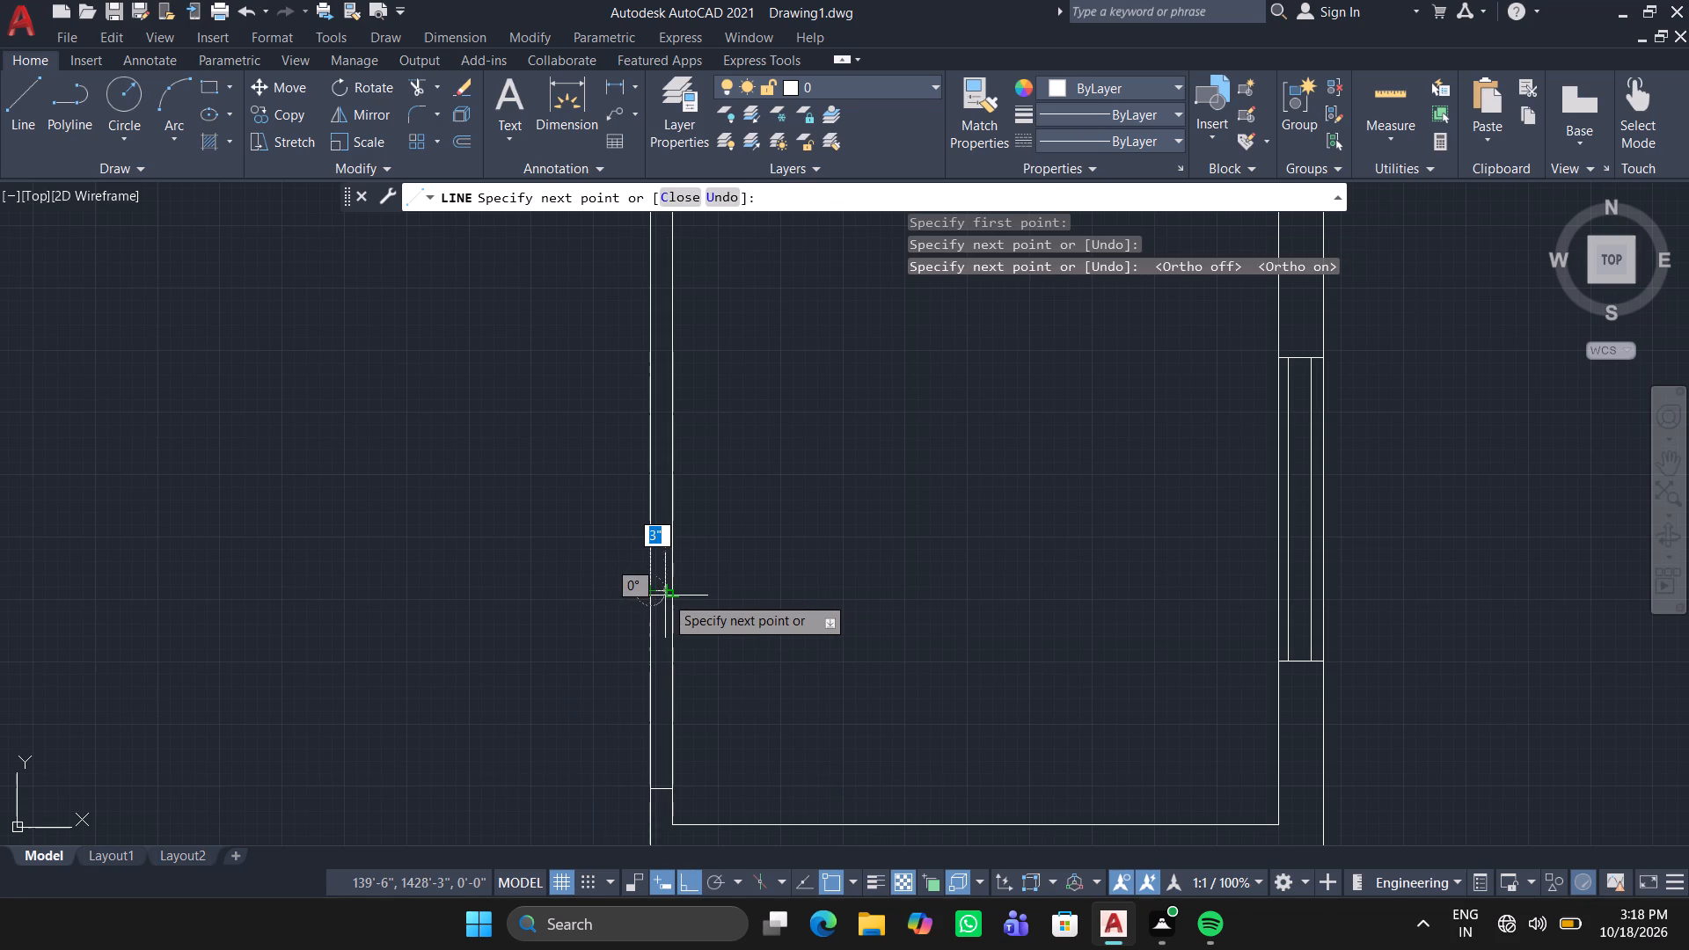
left_click(676, 588)
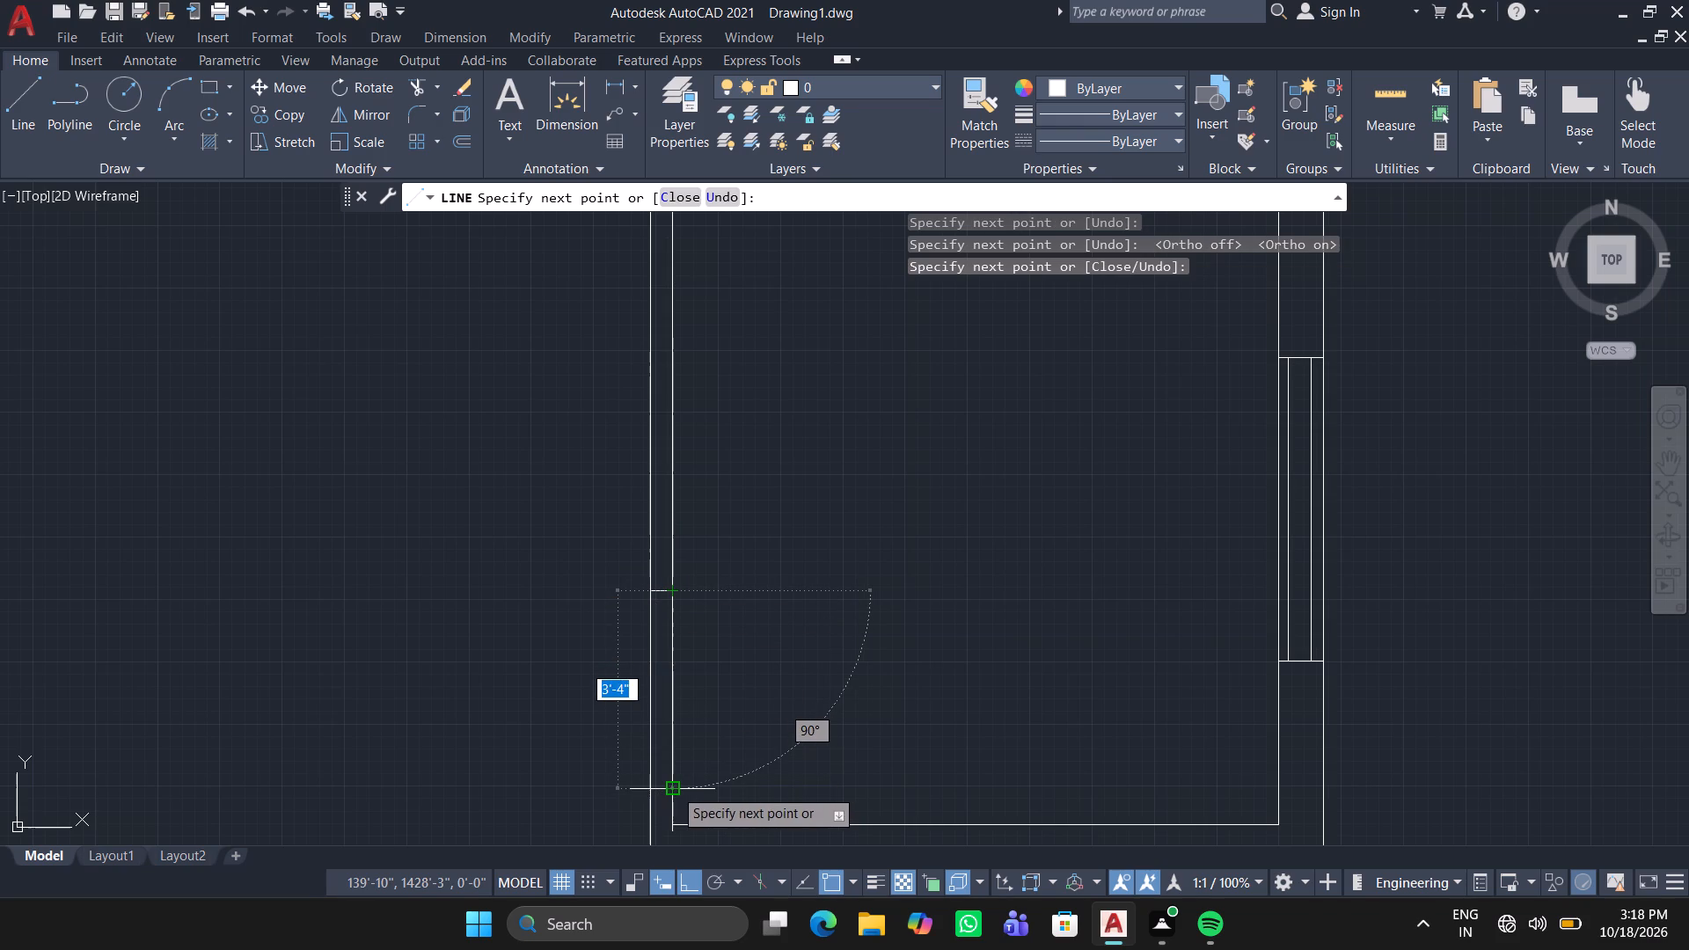
left_click(674, 788)
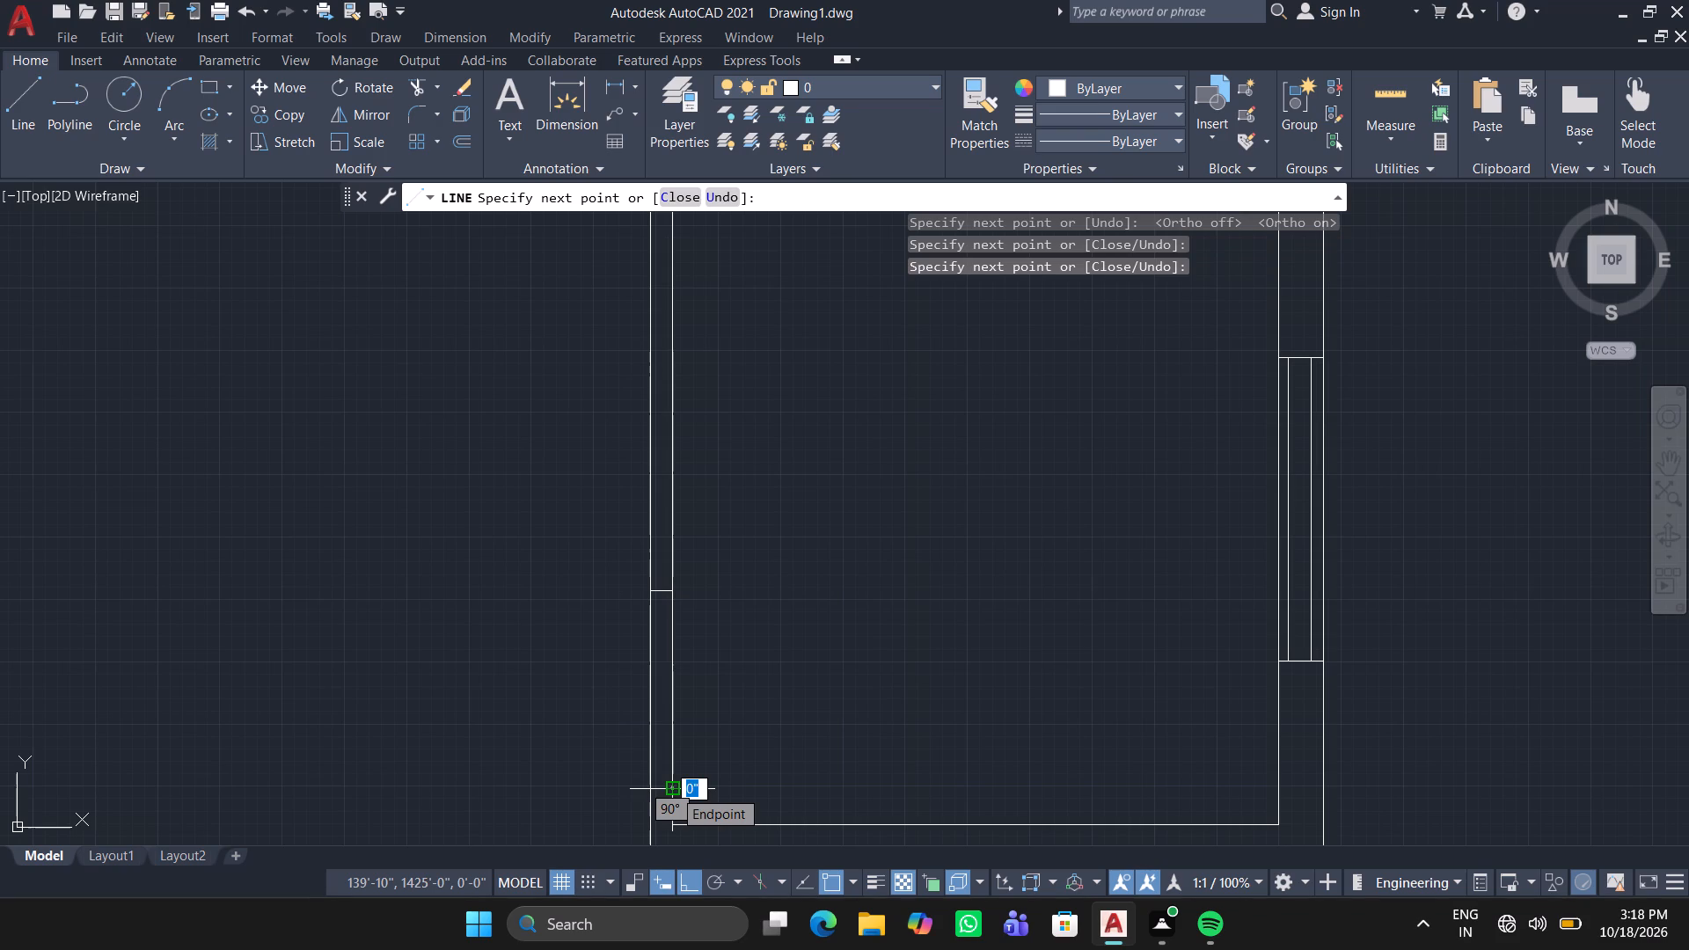
key("space")
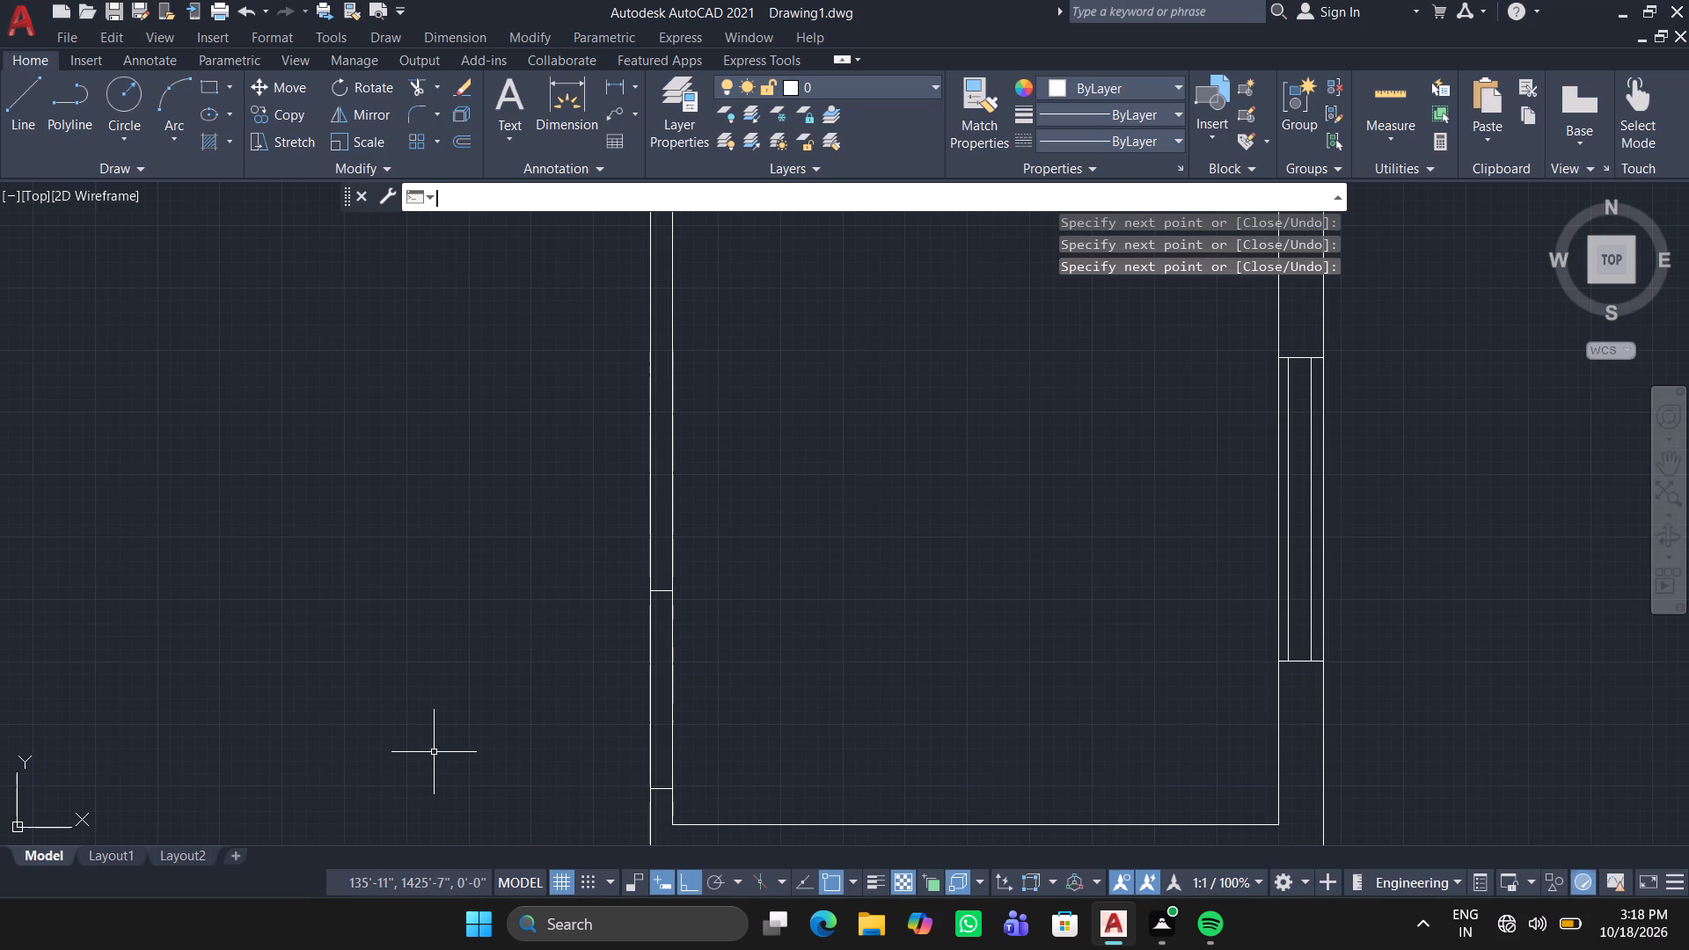
Trim both wall lines between the two jambs to open the doorway from the hall into the east room.
scroll(434, 752, "down", 2)
middle_click_drag(436, 778, 663, 682)
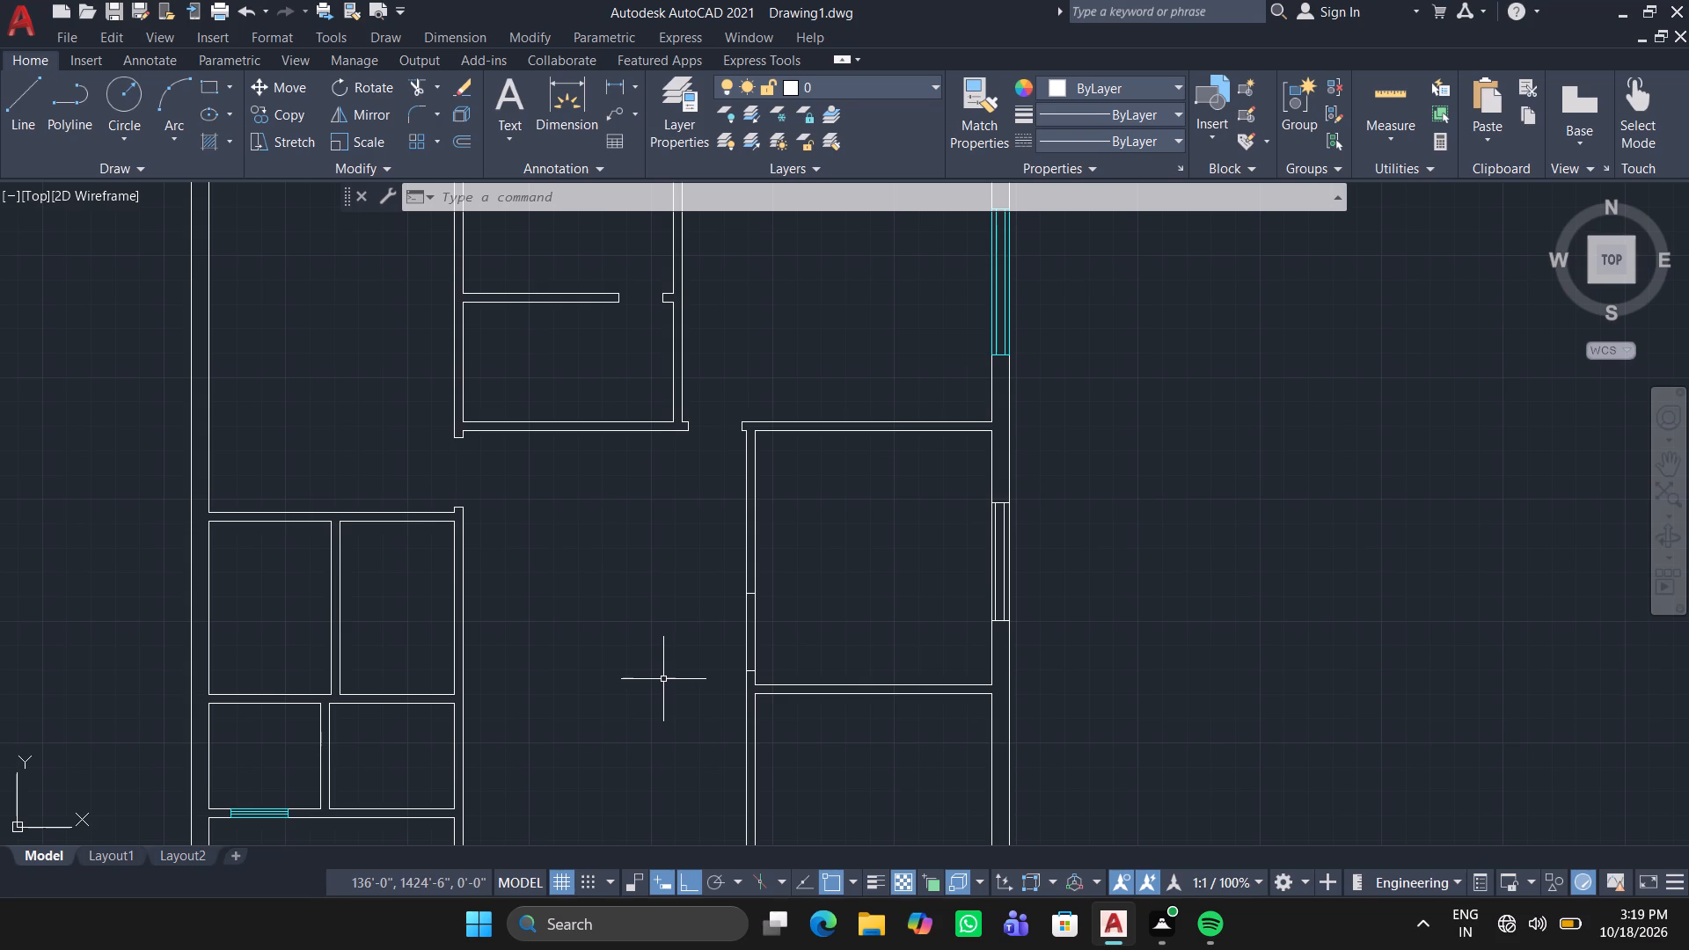
type("tr")
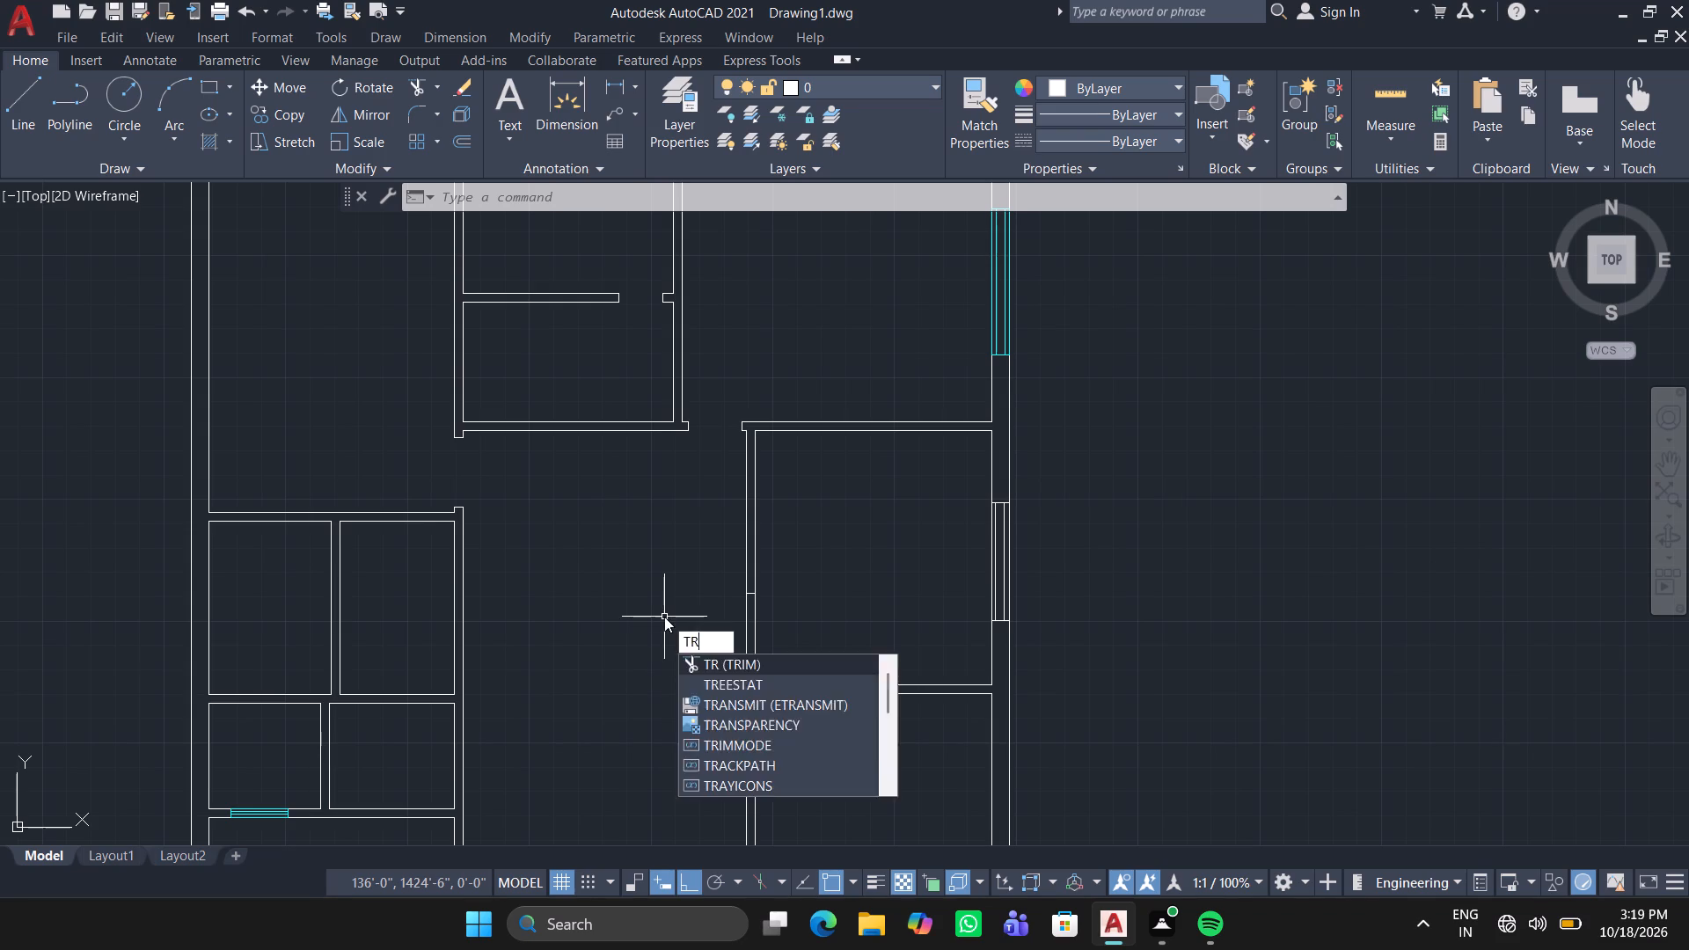
key("Return")
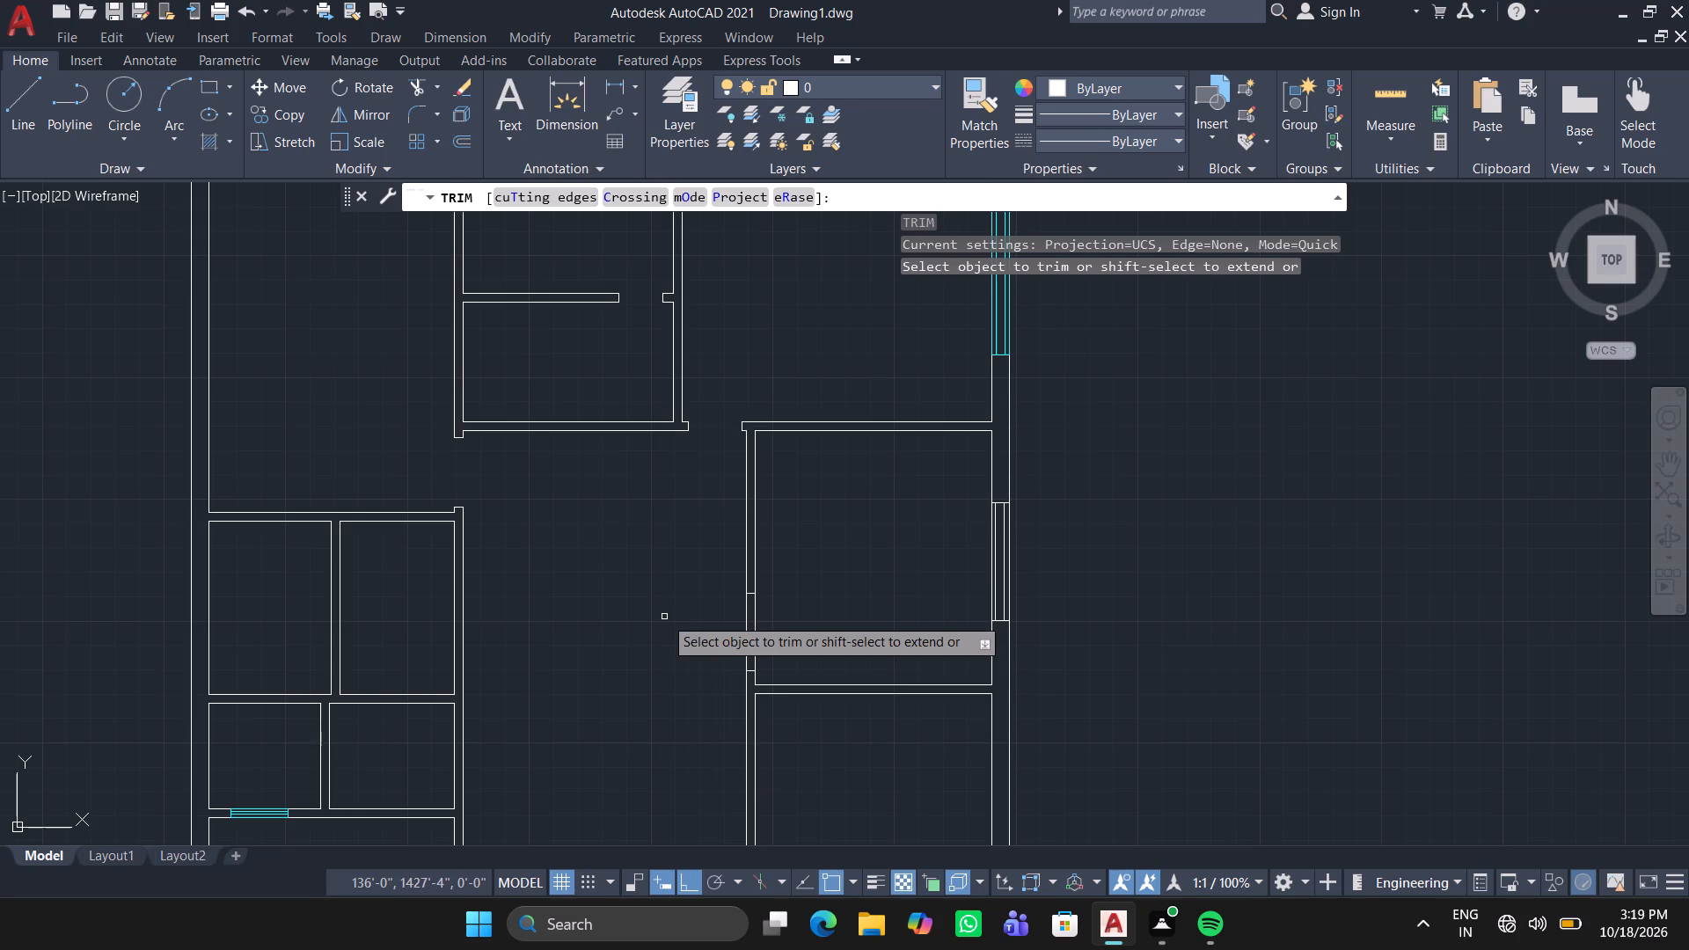
scroll(732, 632, "up", 4)
left_click(778, 607)
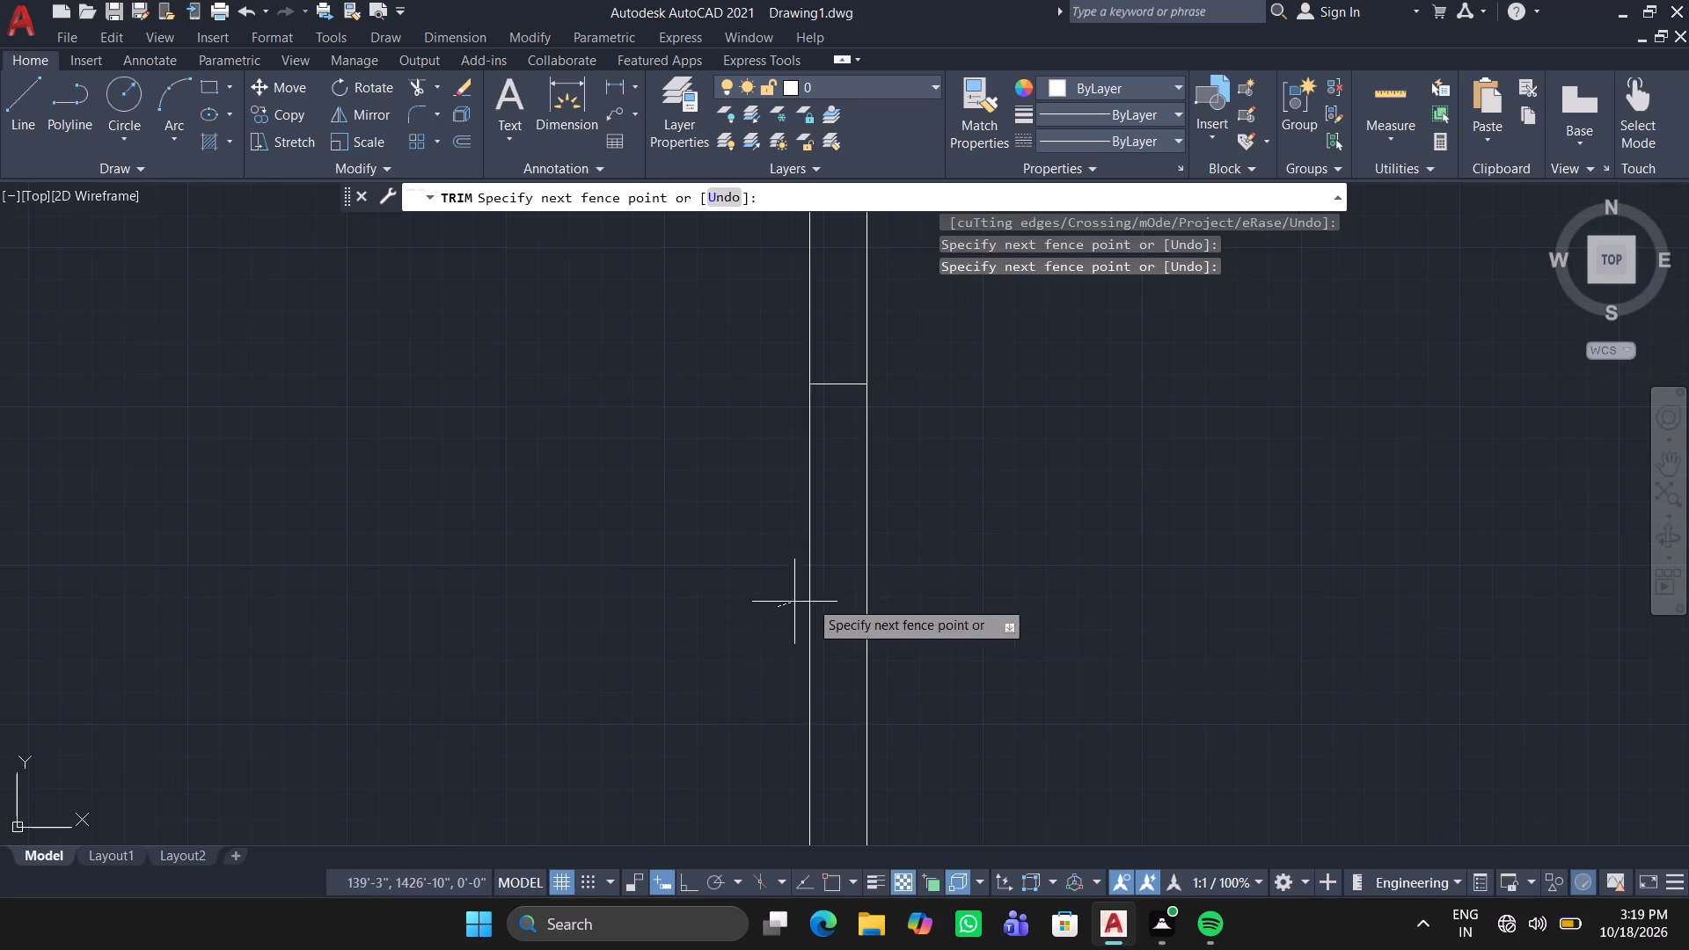
left_click(1008, 599)
scroll(1010, 597, "down", 5)
middle_click_drag(1010, 597, 974, 359)
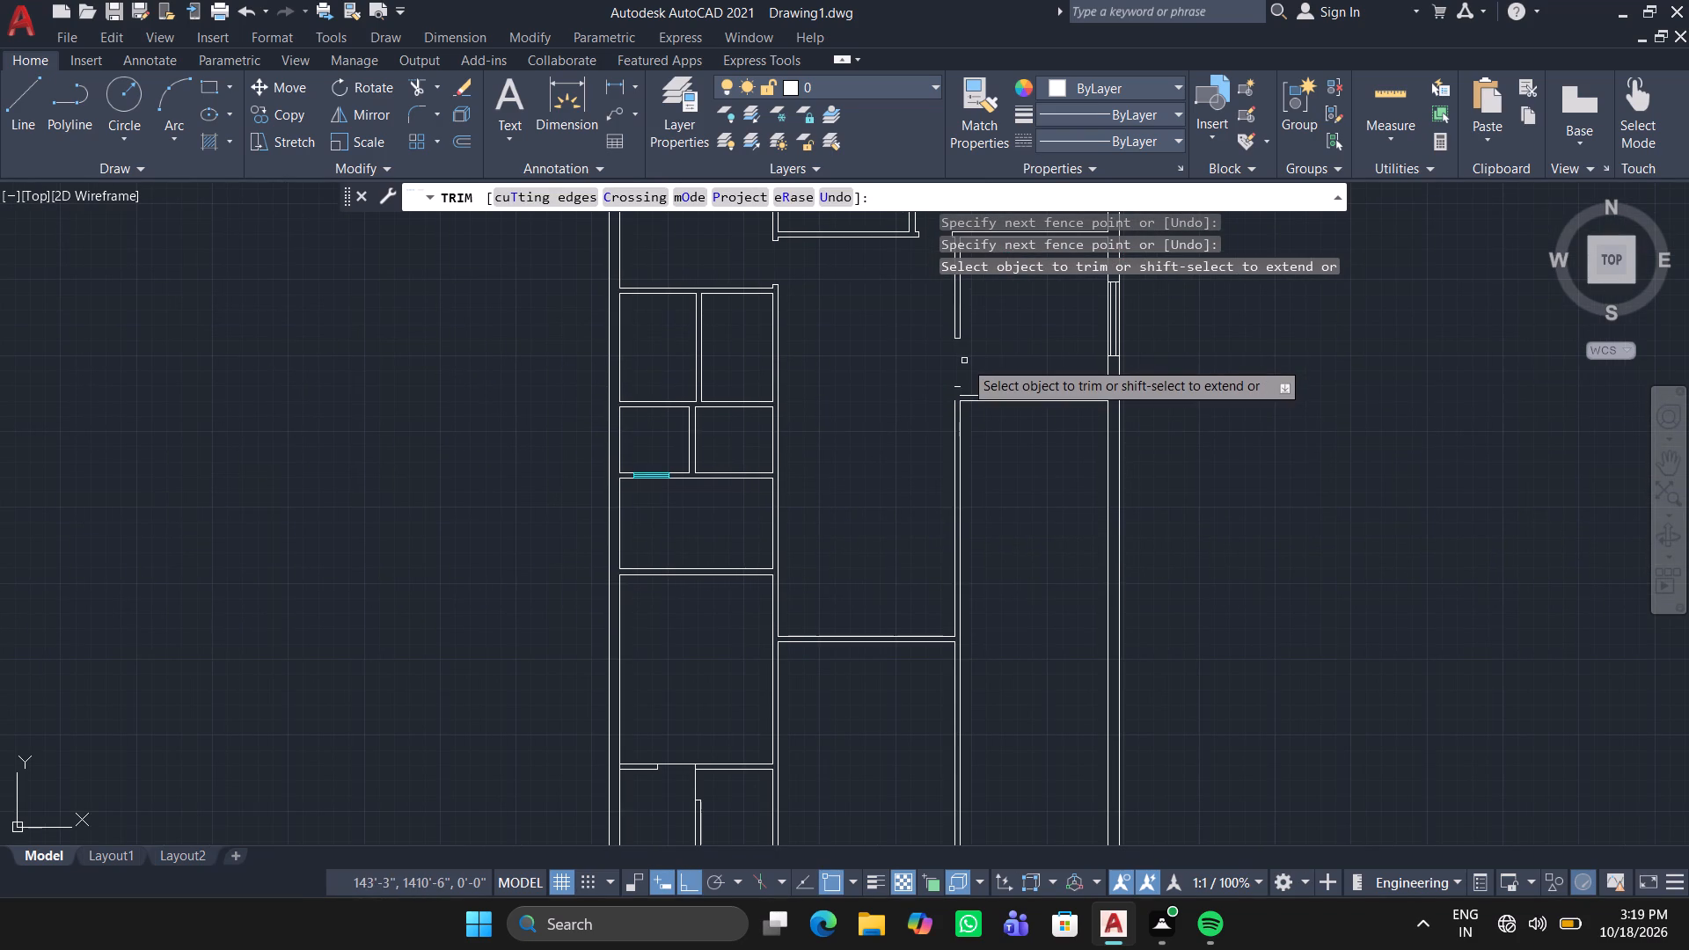
key("space")
type(";")
key("Return")
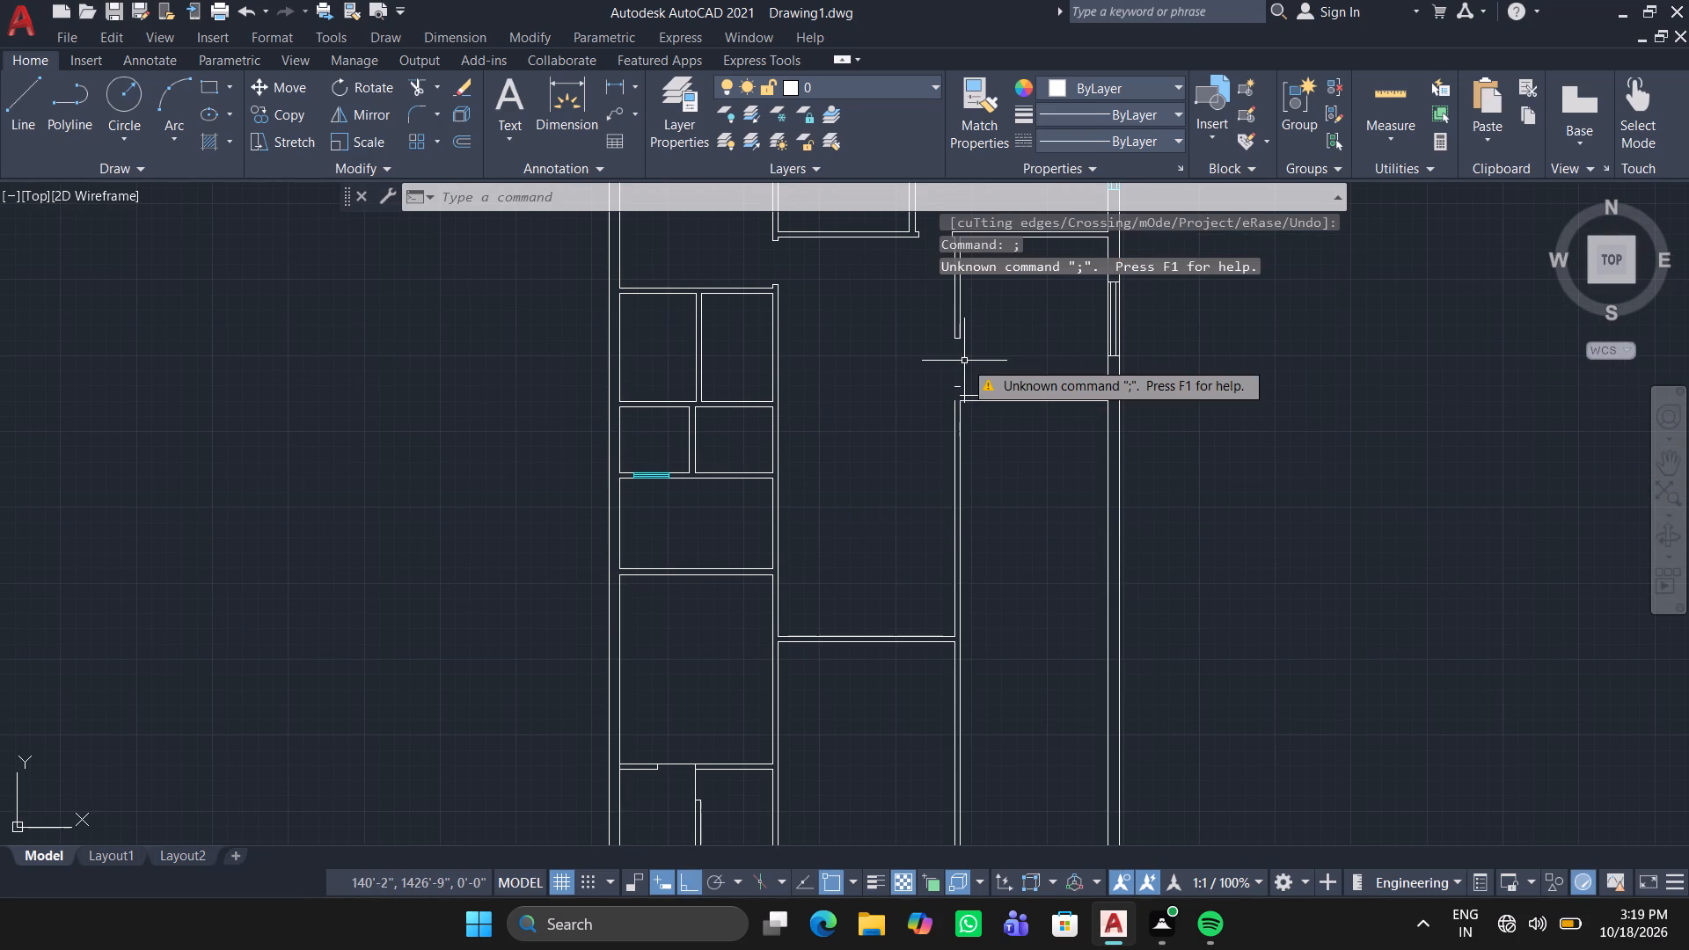
Redraw the missing wall faces below the doorway's south jamb, joining it to the hall-side wall line and the horizontal wall.
scroll(953, 390, "up", 5)
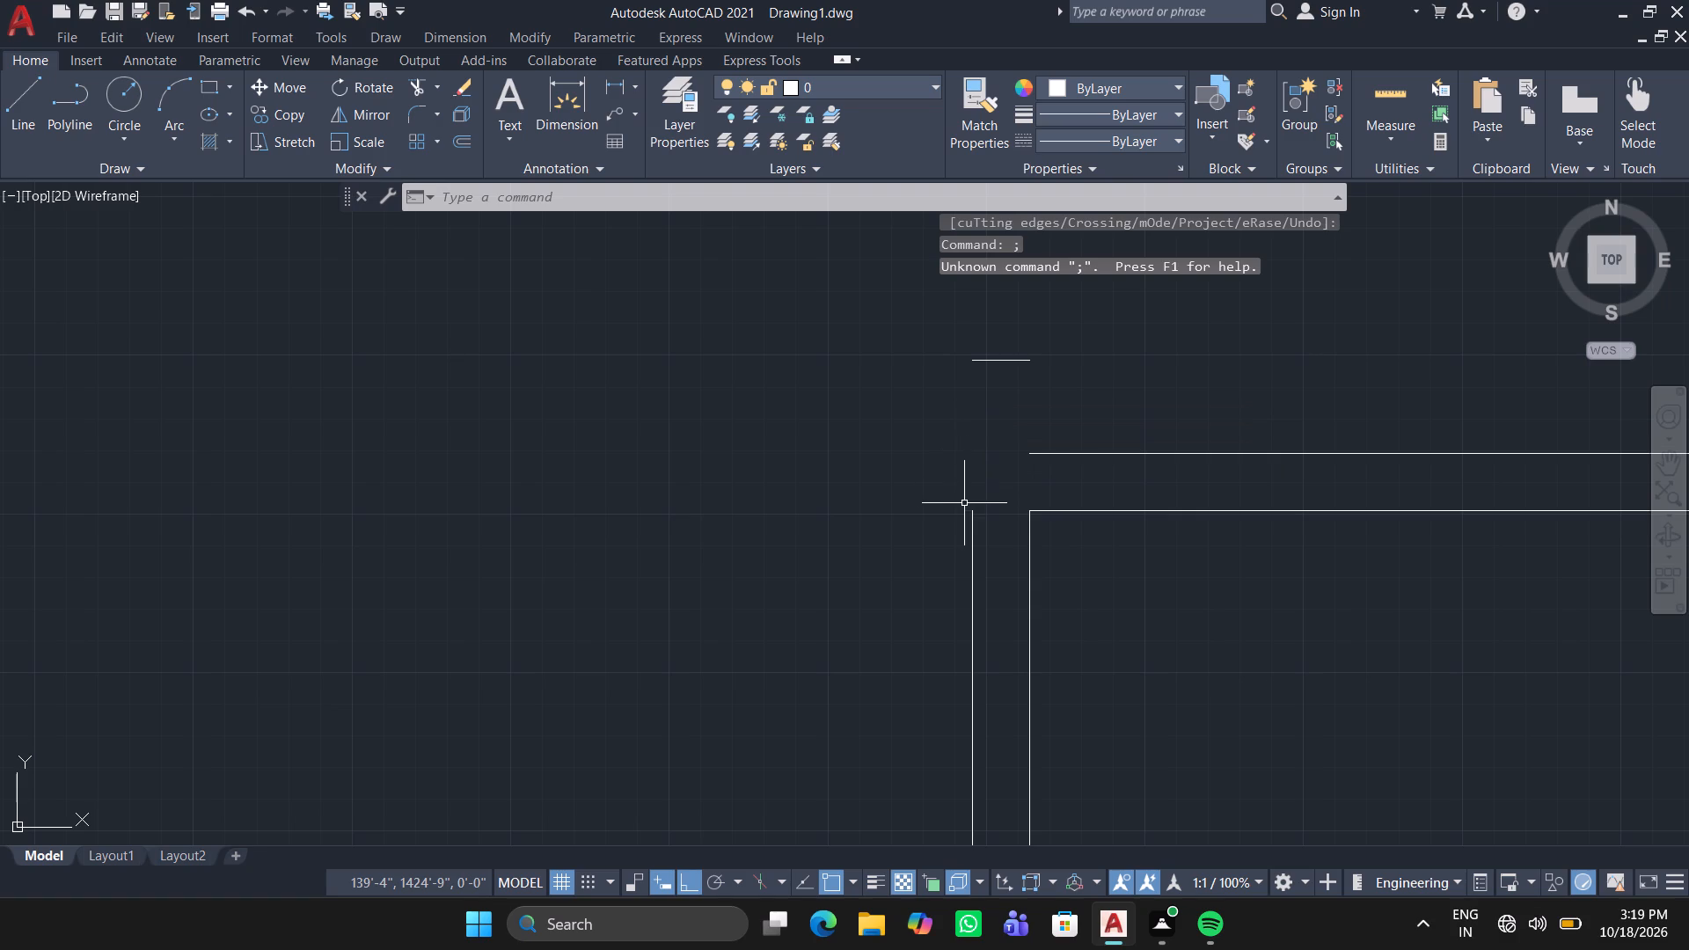
key("l")
key("Return")
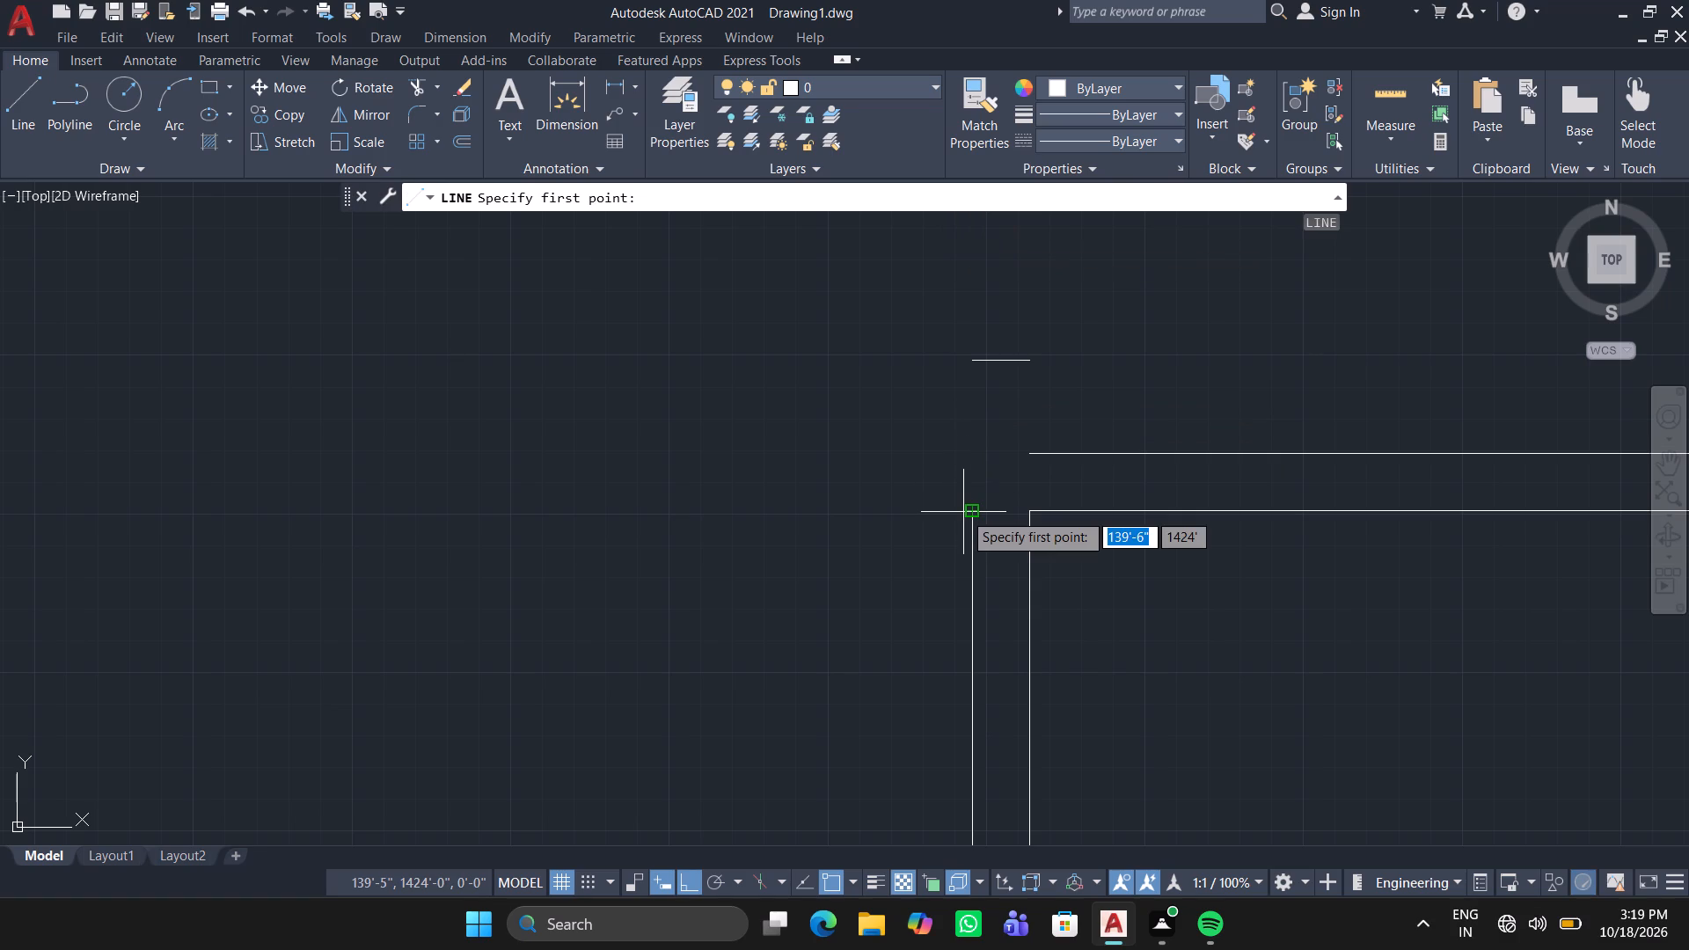
double_click(963, 512)
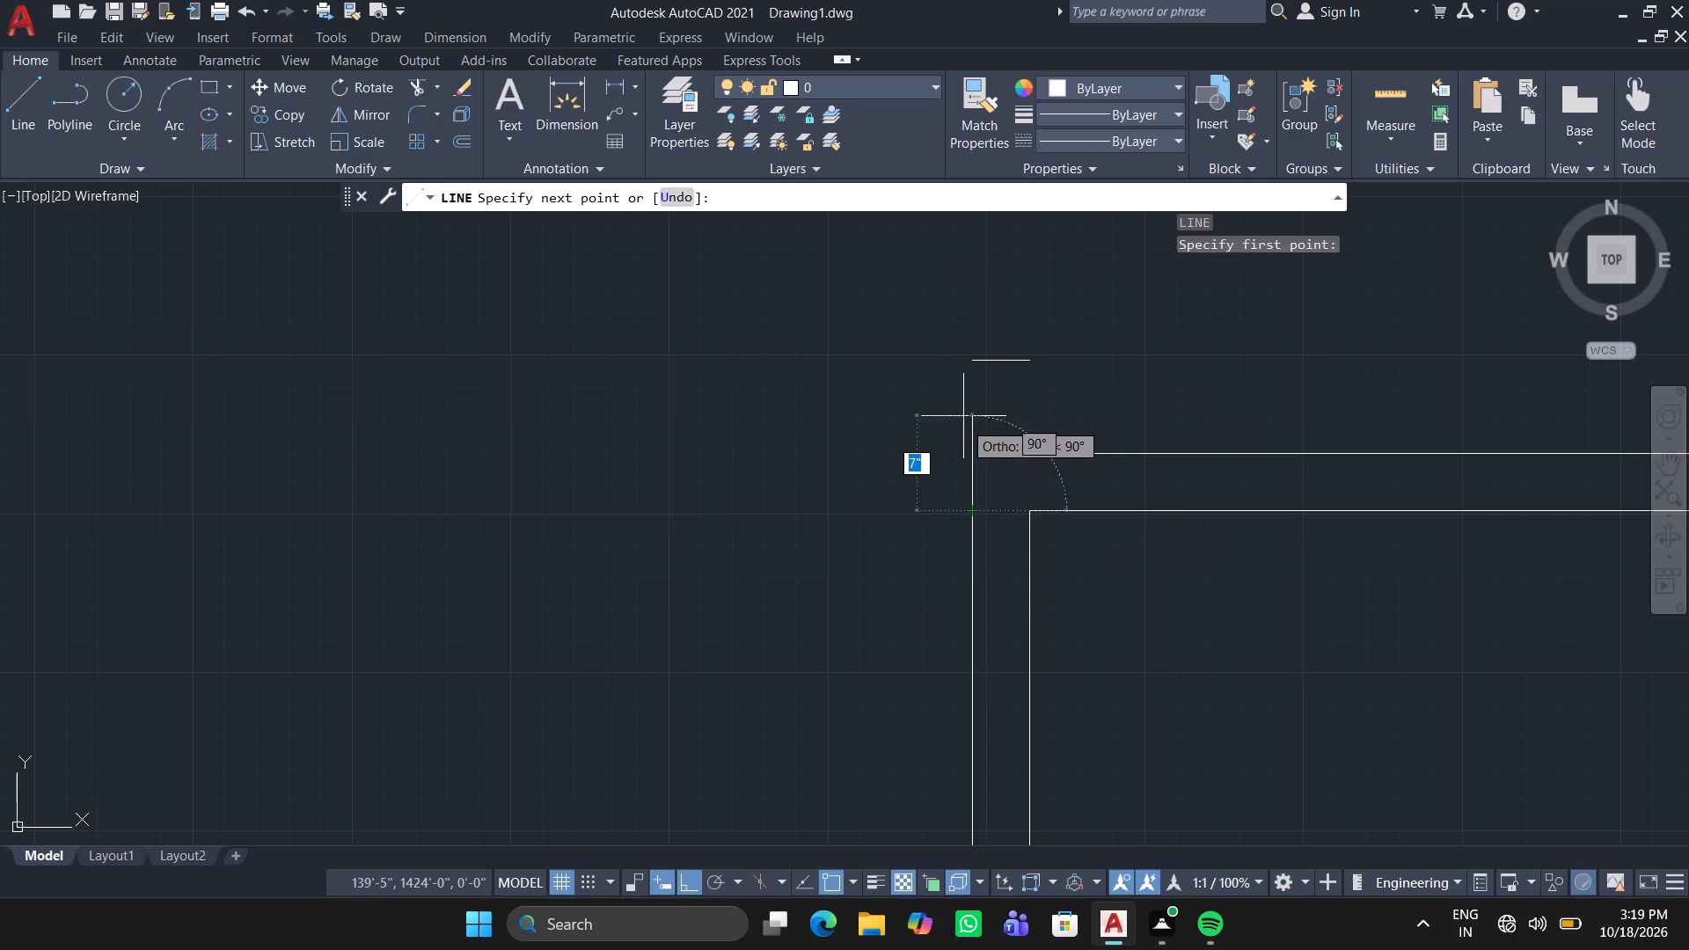
double_click(968, 356)
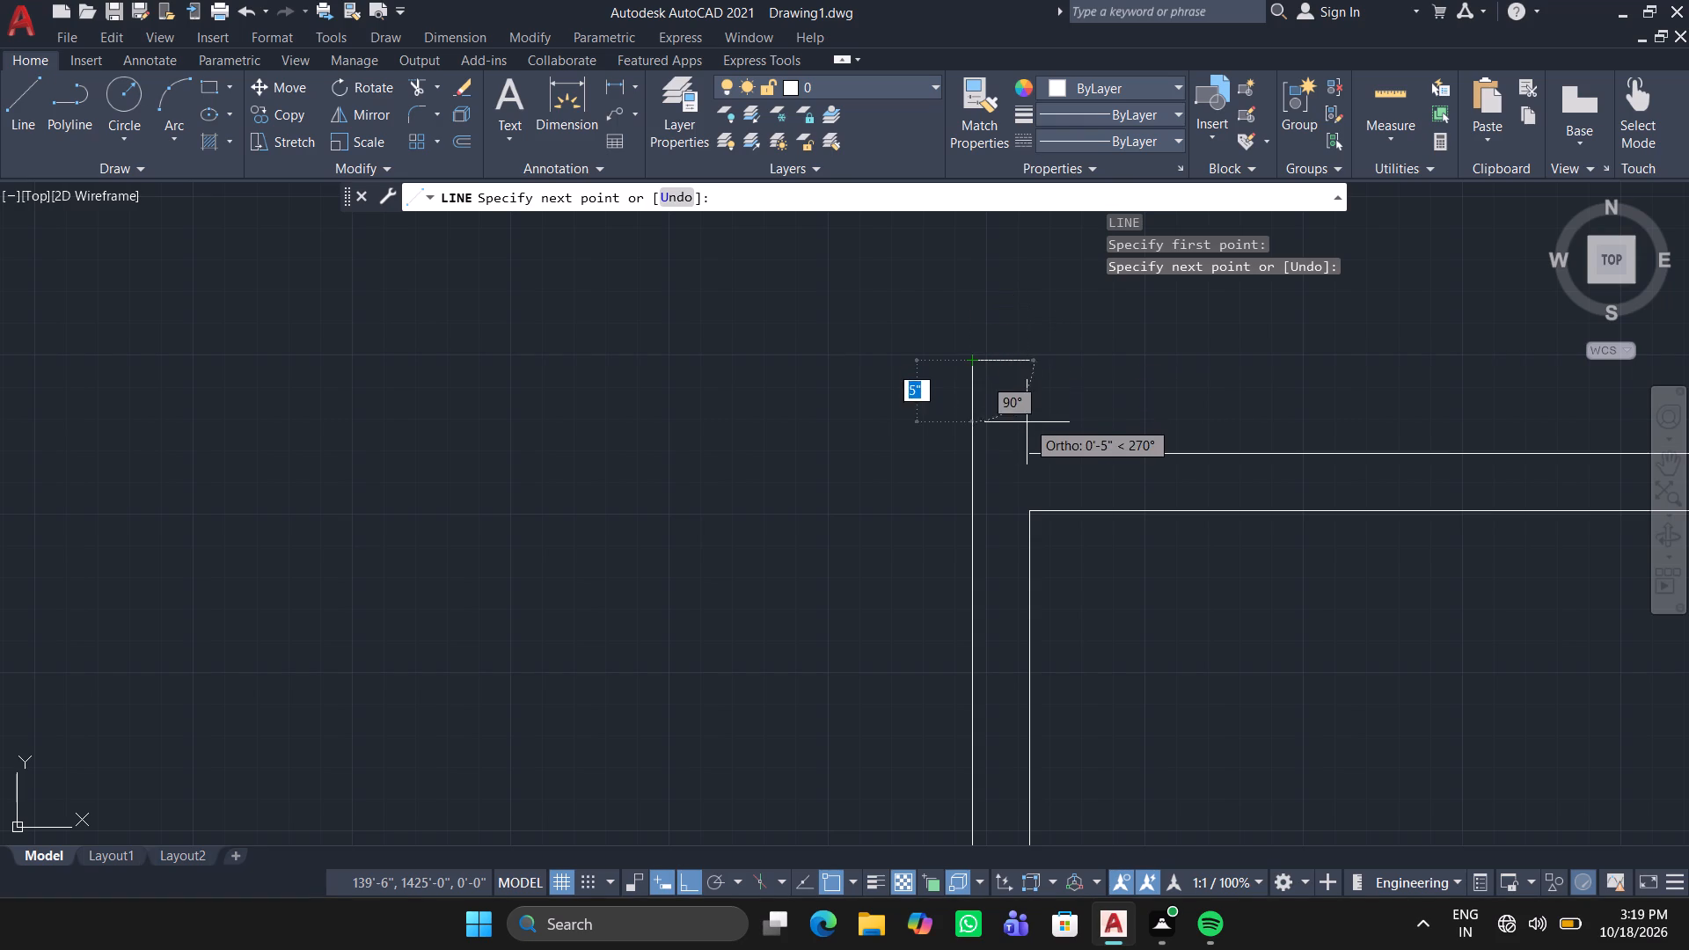
right_click(1023, 360)
right_click_drag(1023, 361, 1024, 373)
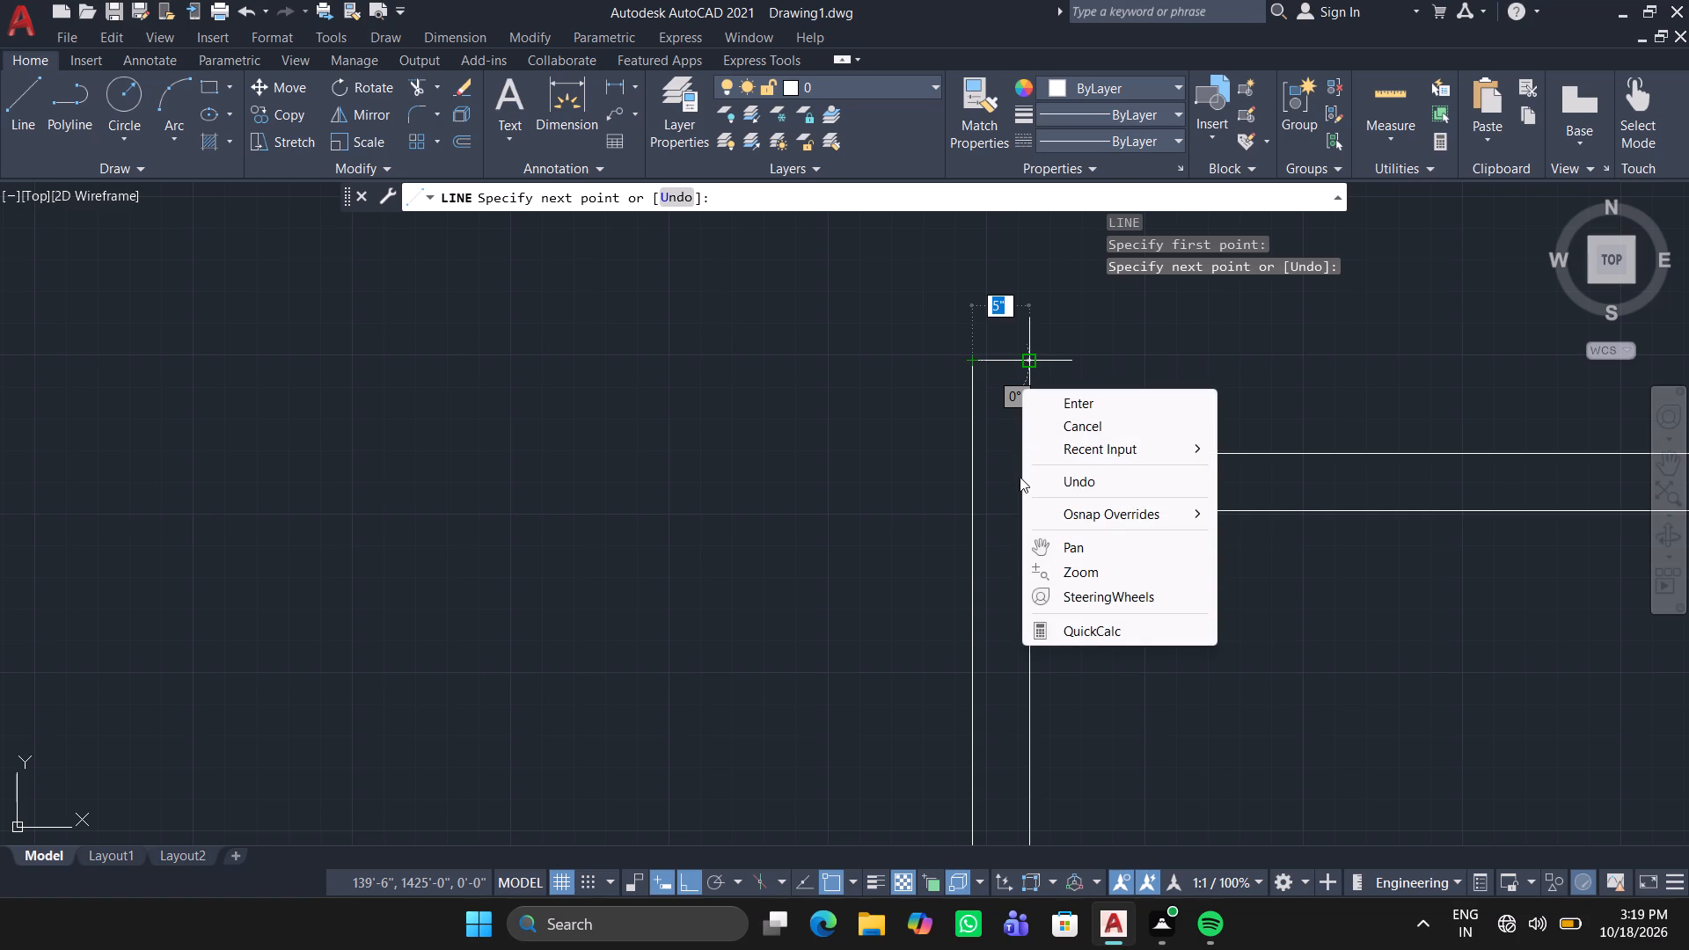
left_click(1032, 354)
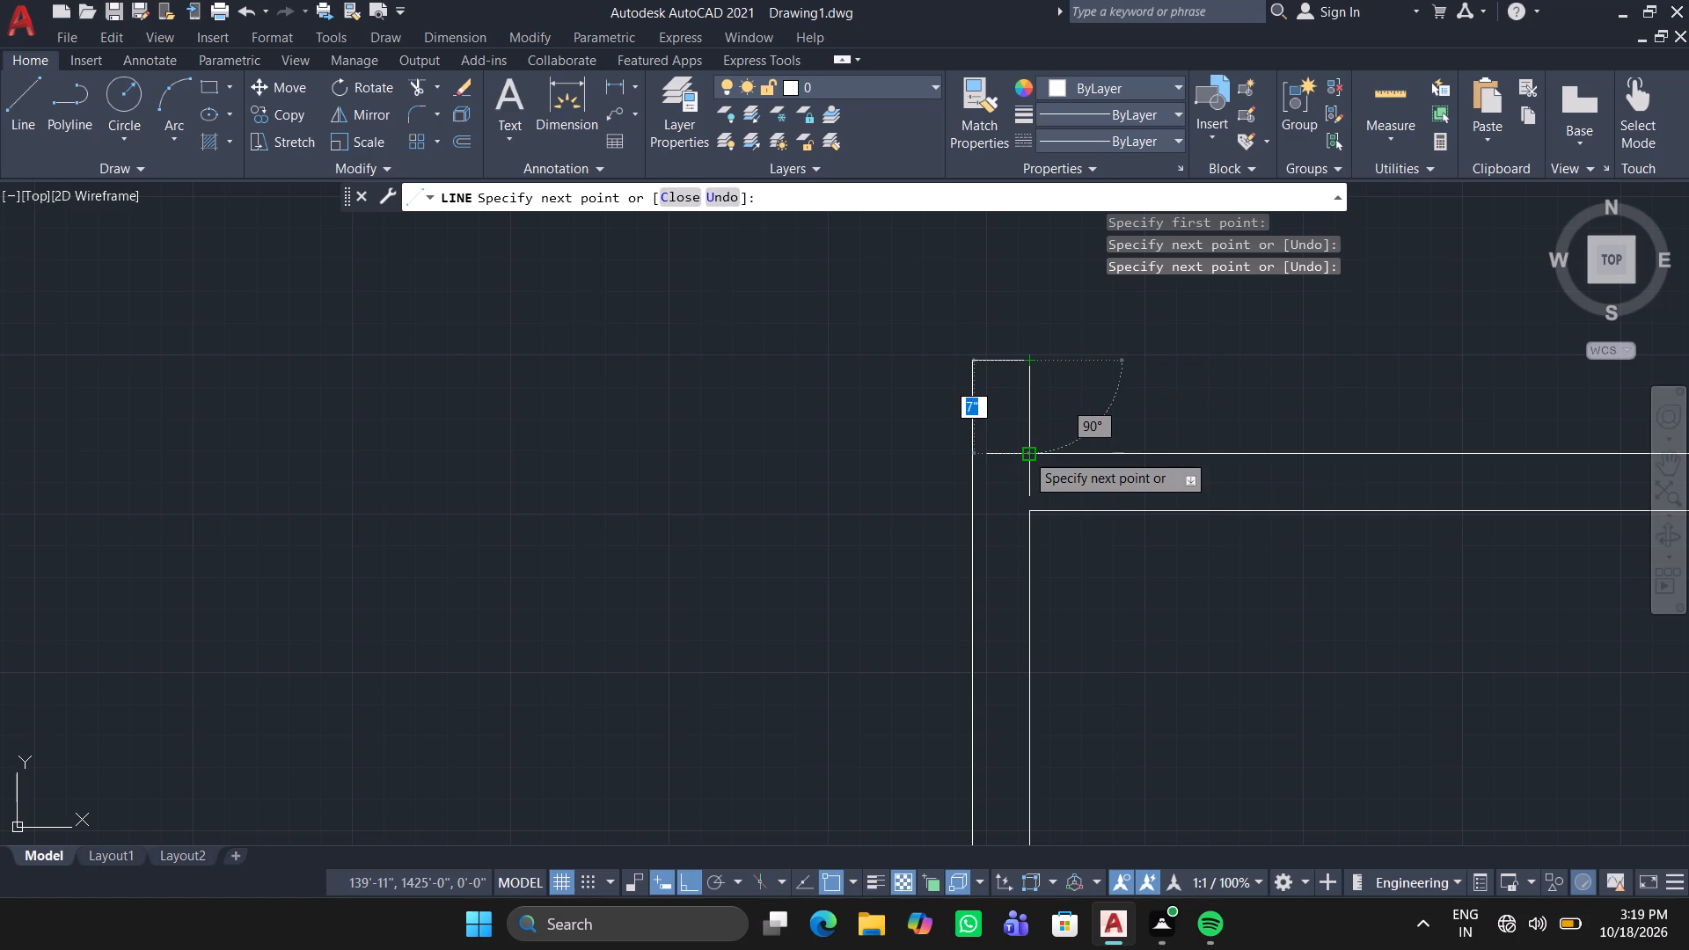
left_click(1027, 453)
key("Escape")
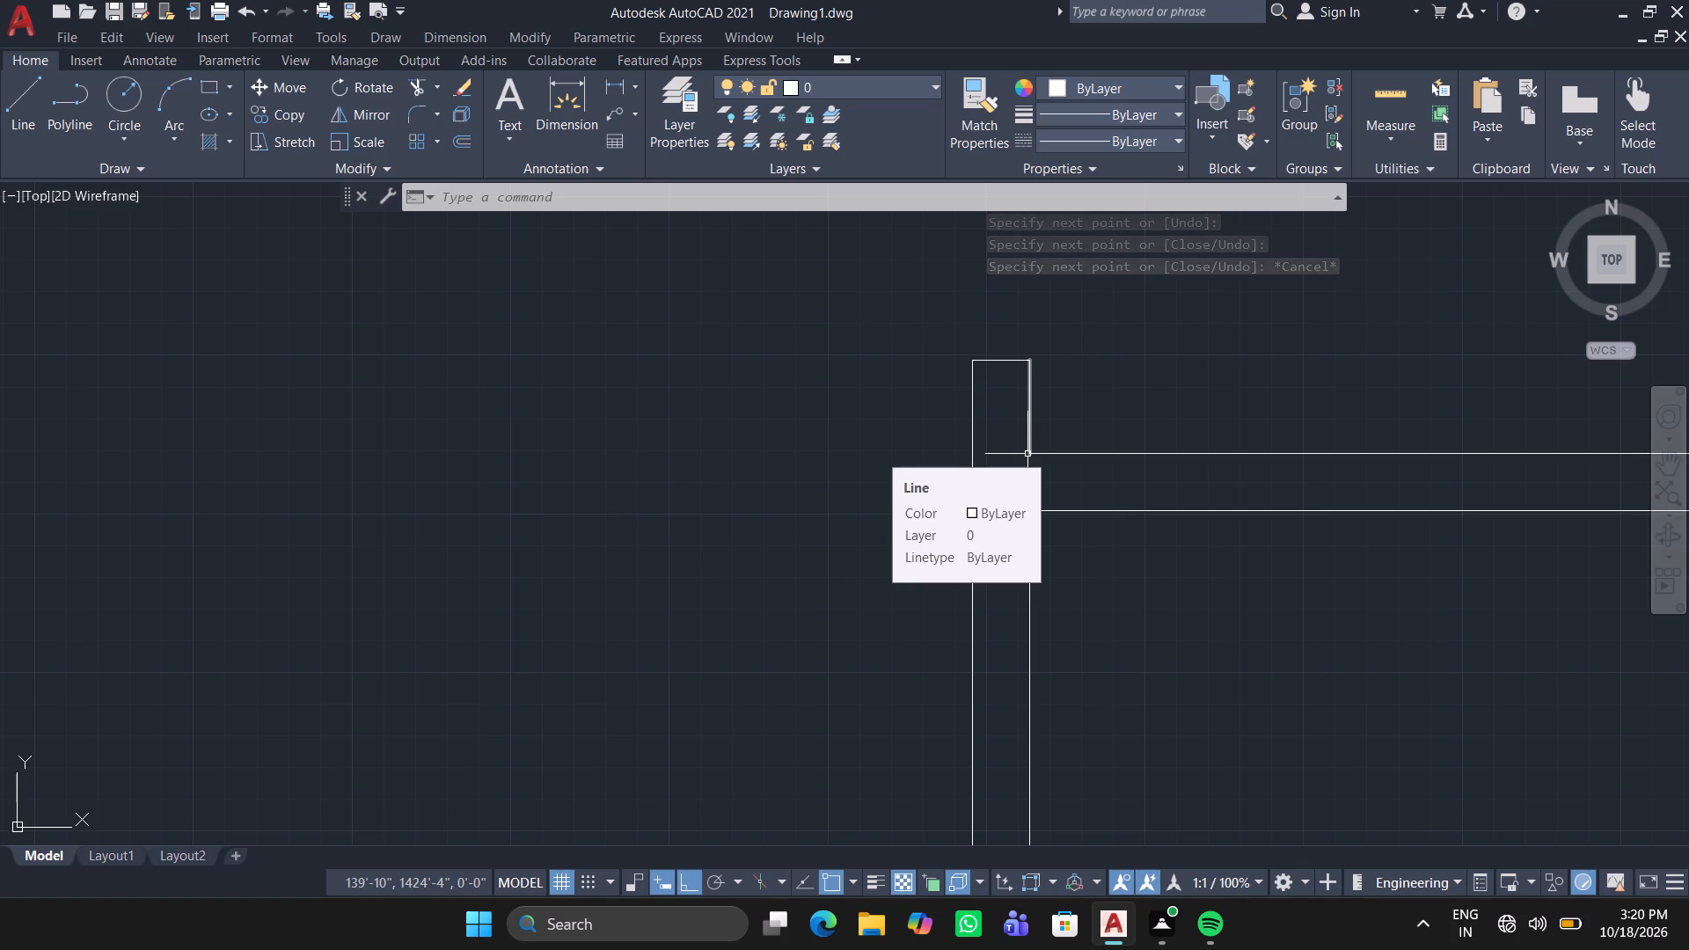
key("Escape")
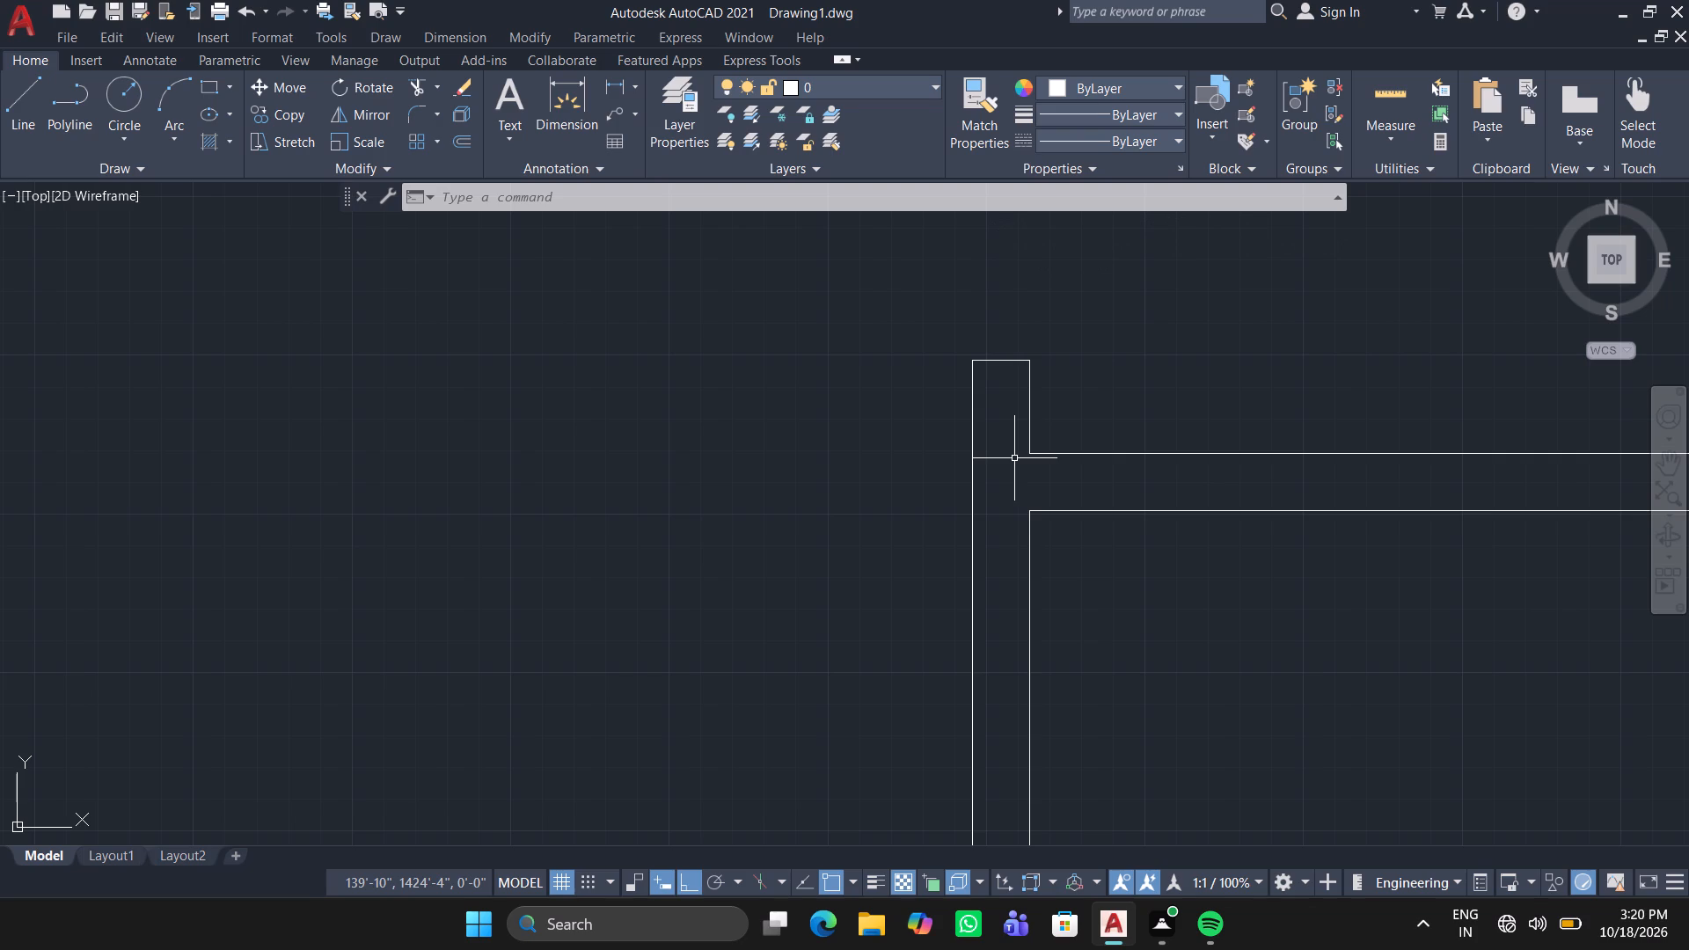
Draw two connected jamb lines about 2'-10" apart across the north wall of the northwest small room, just west of the partition.
scroll(998, 472, "down", 3)
scroll(798, 581, "down", 1)
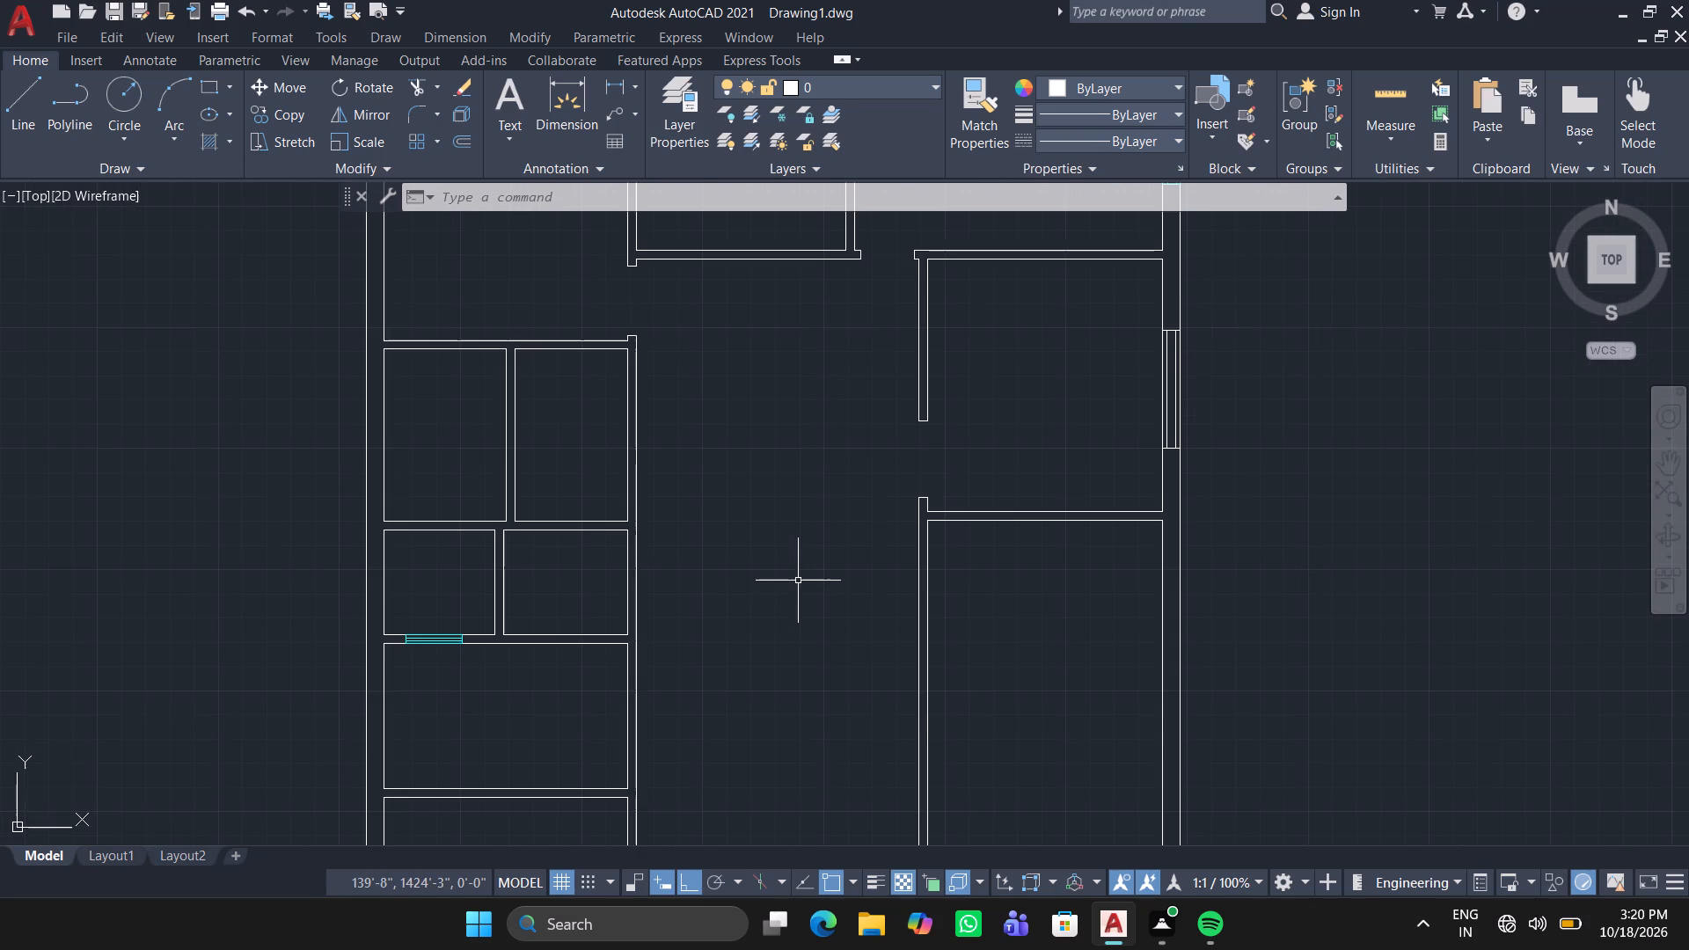
middle_click_drag(798, 581, 1024, 411)
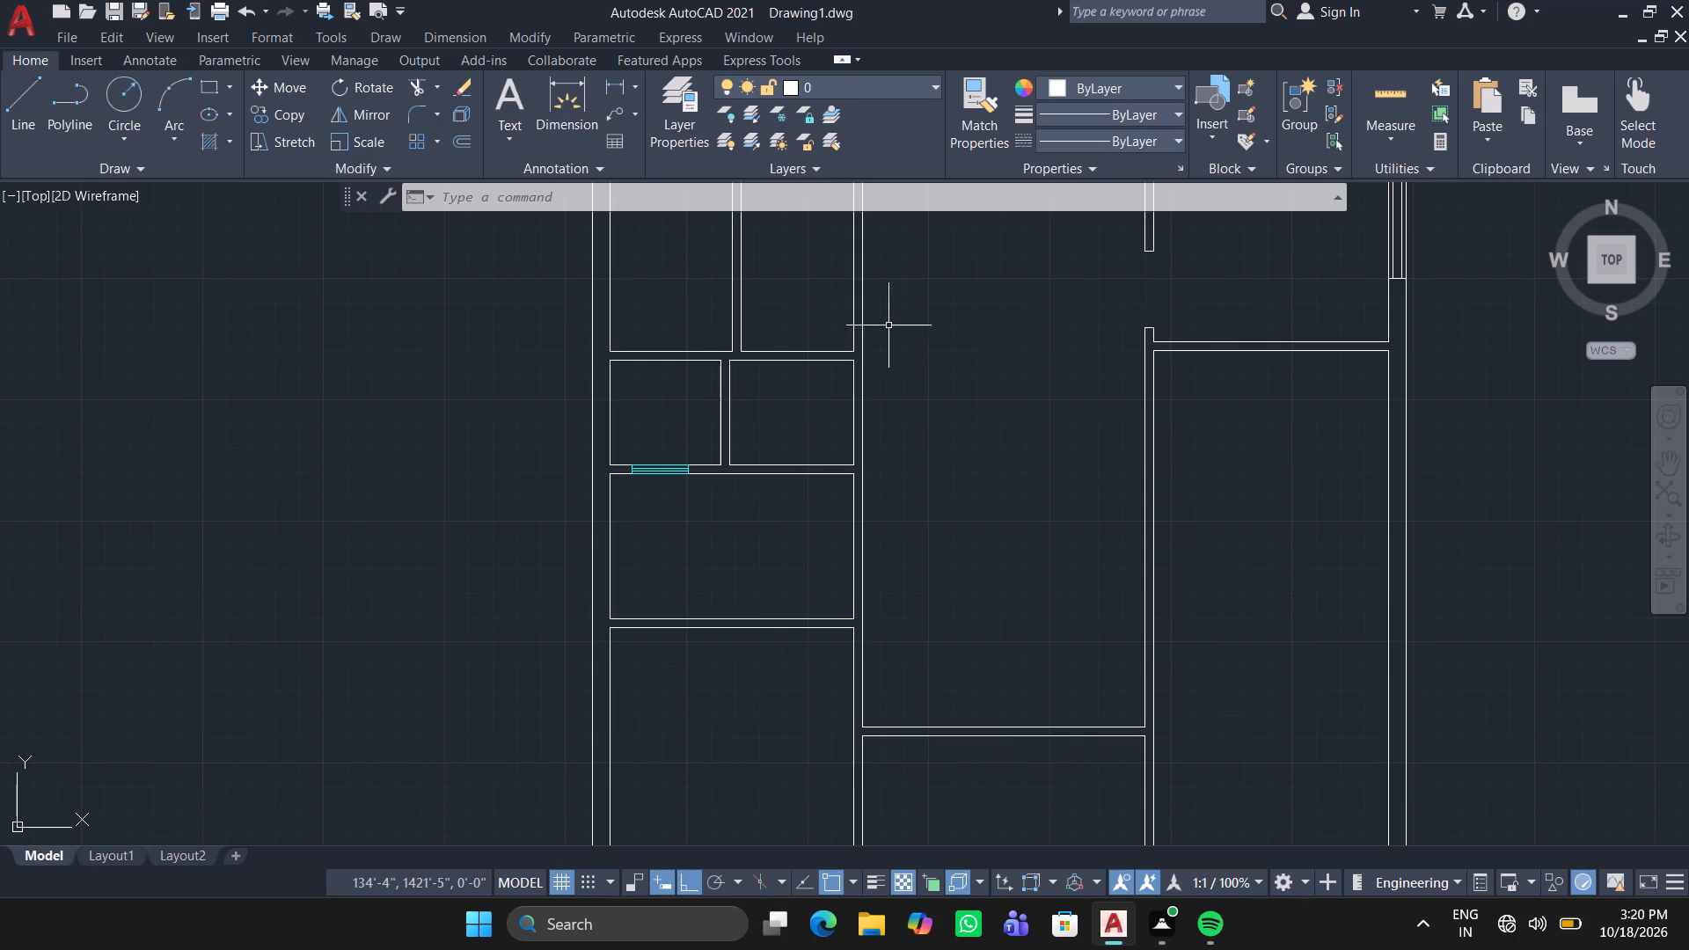
left_click(27, 87)
middle_click_drag(681, 352, 618, 498)
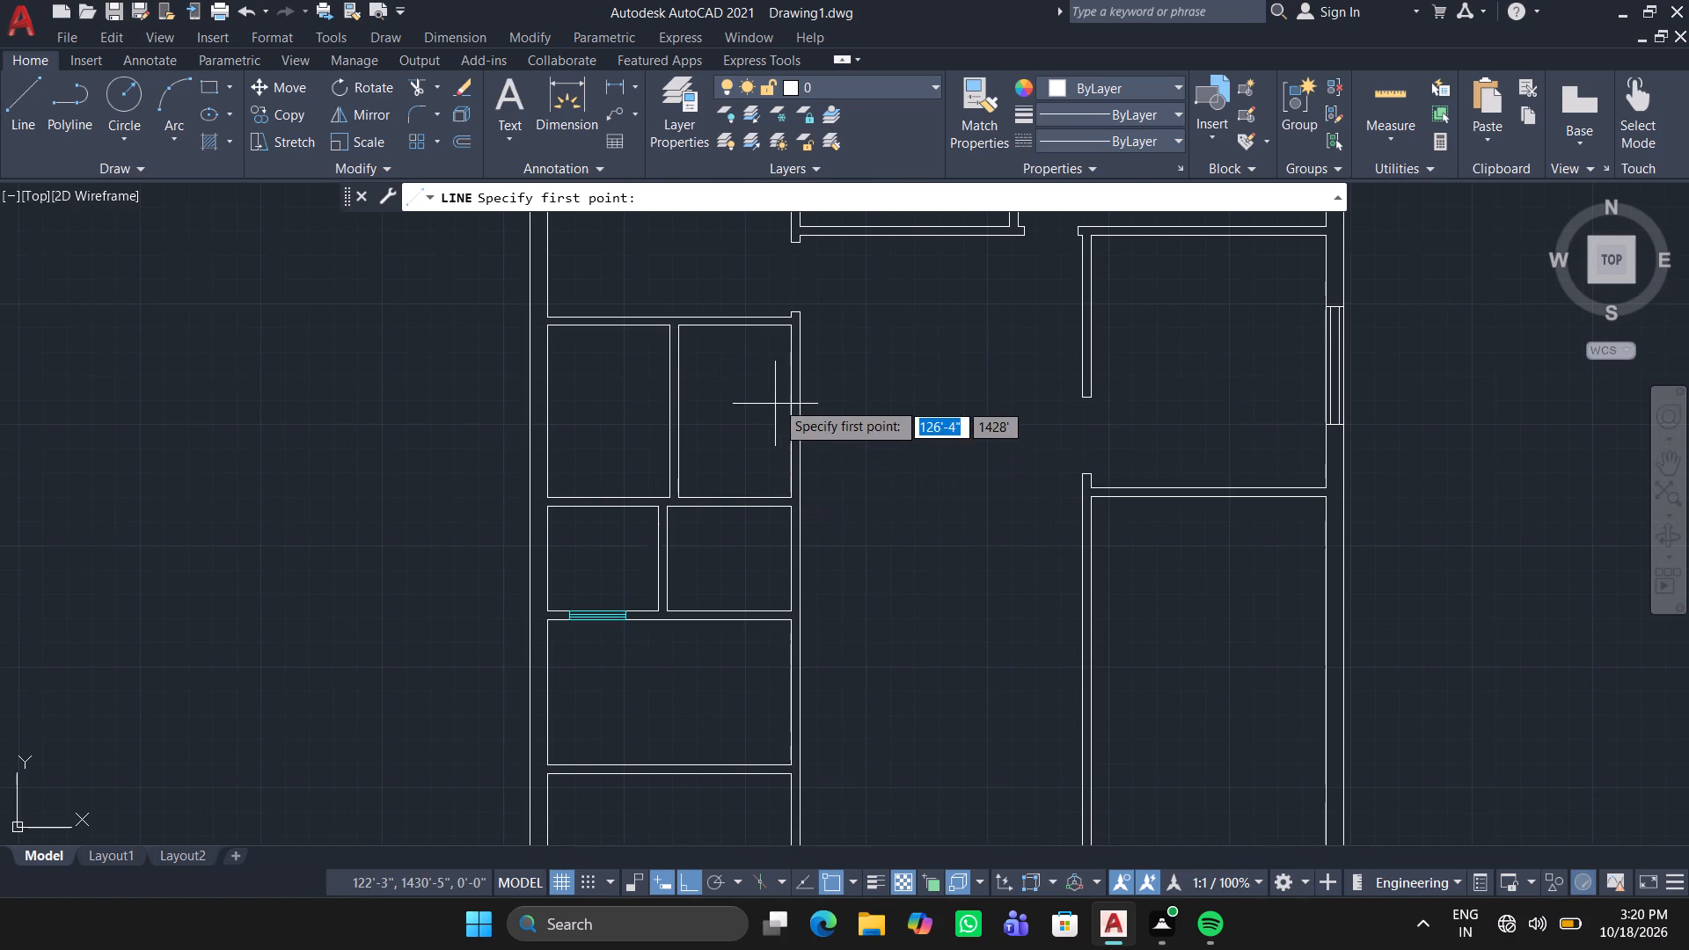
scroll(656, 320, "up", 4)
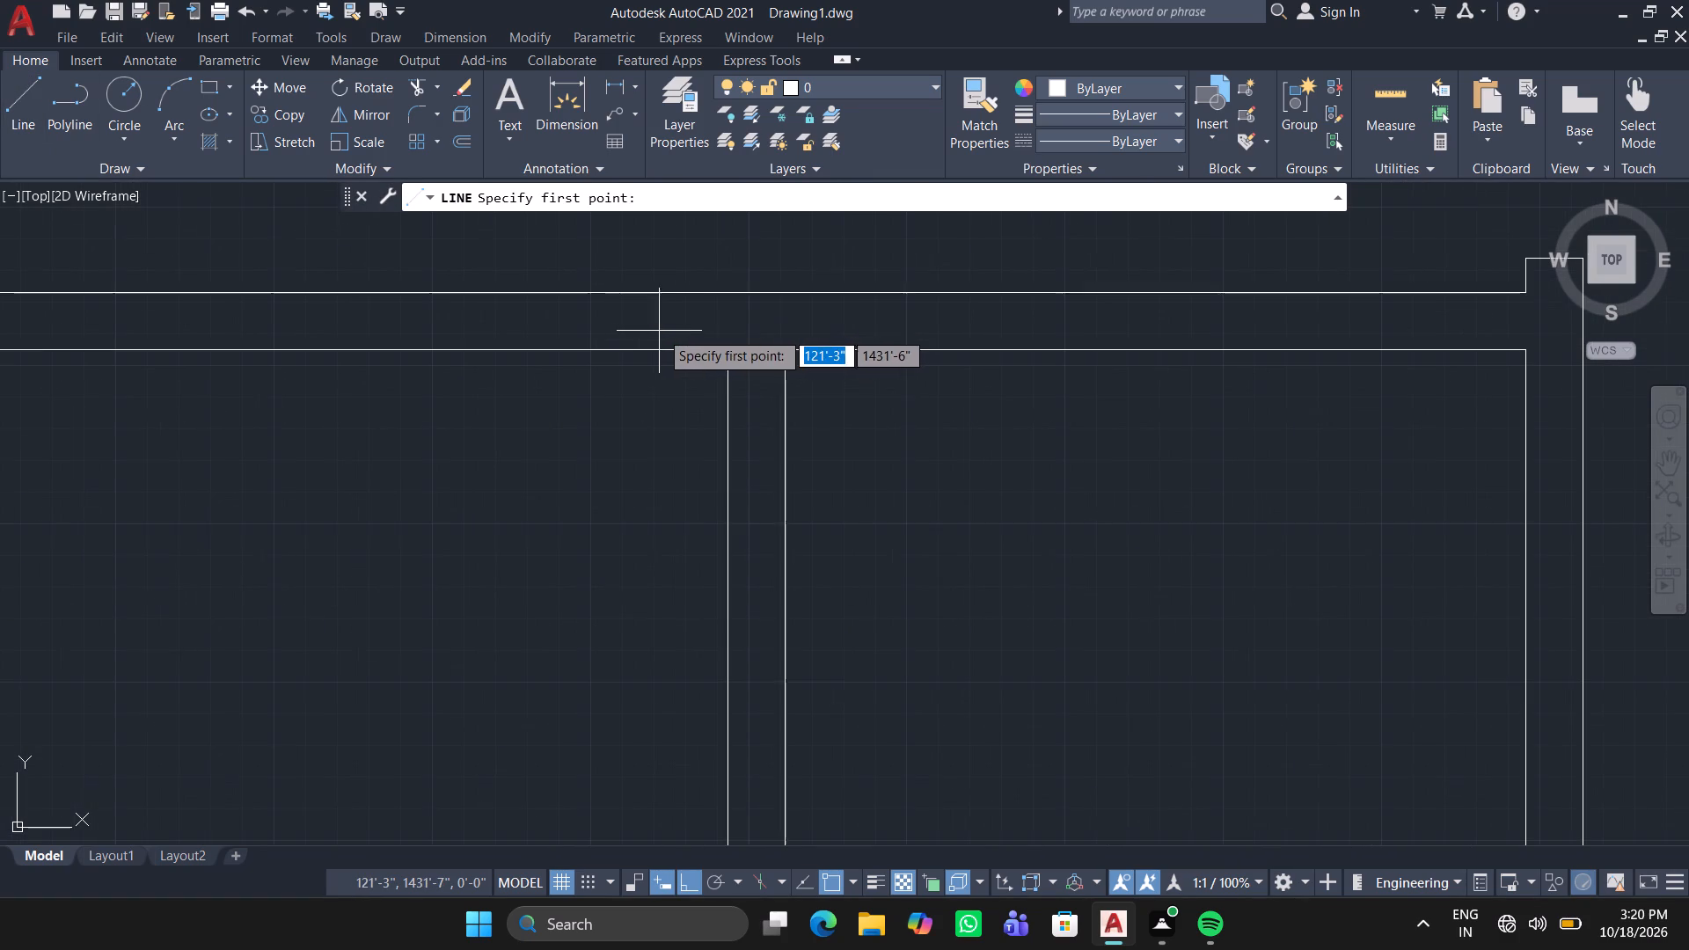
left_click(666, 350)
left_click(668, 294)
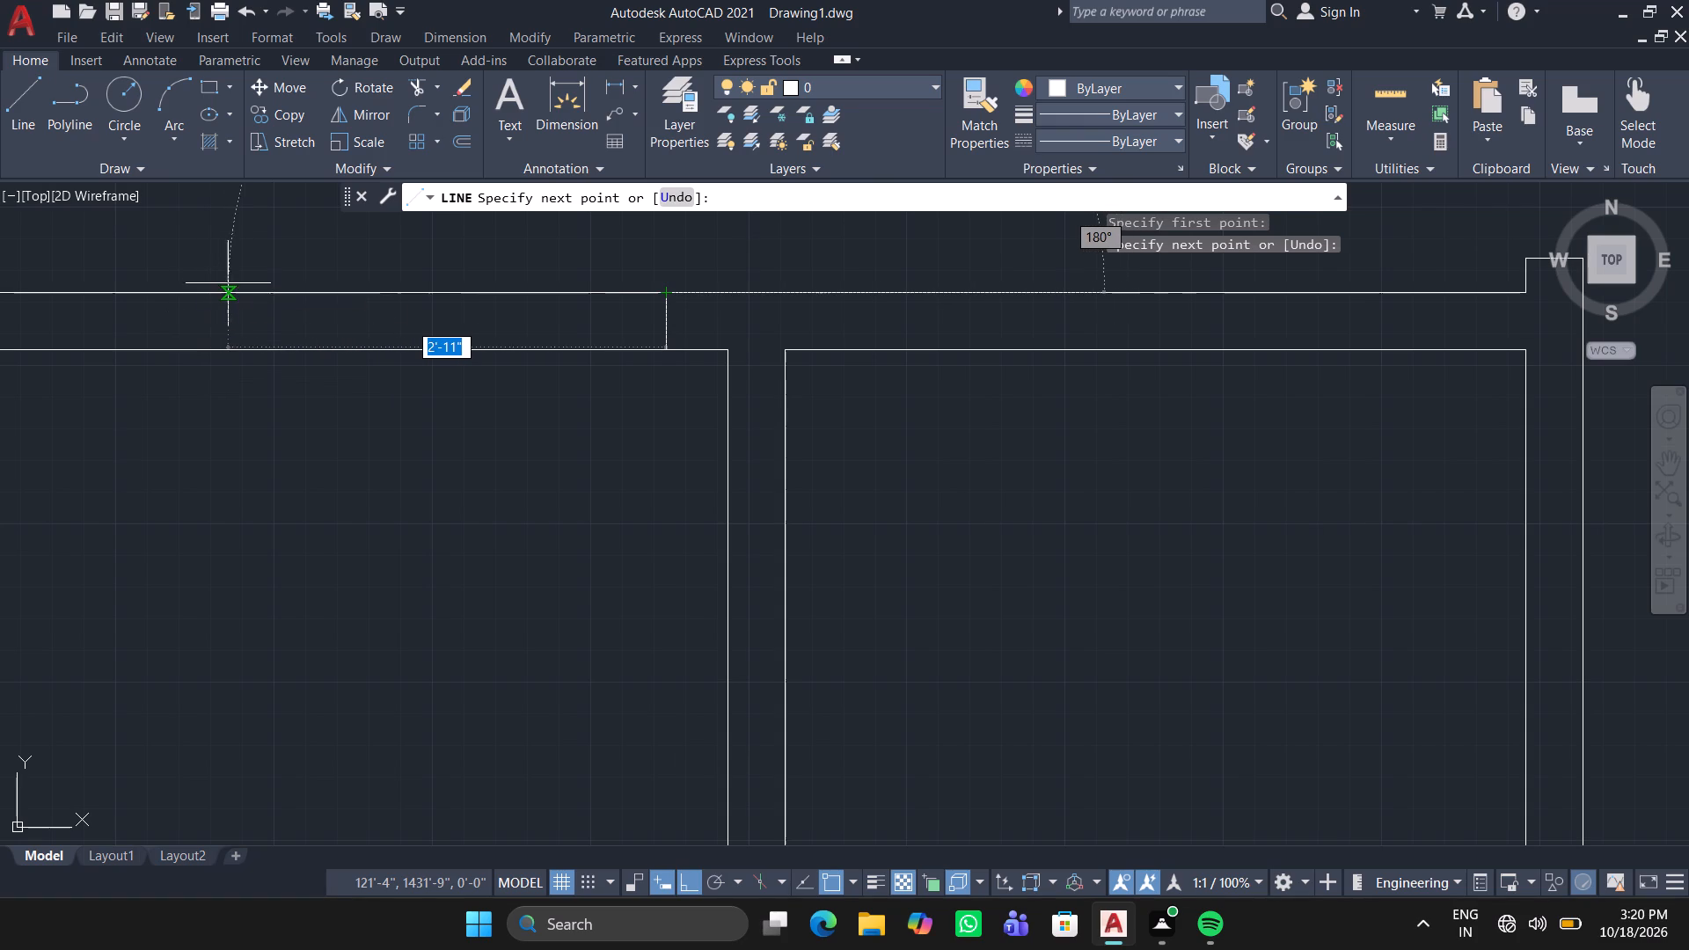
left_click(236, 288)
left_click(230, 350)
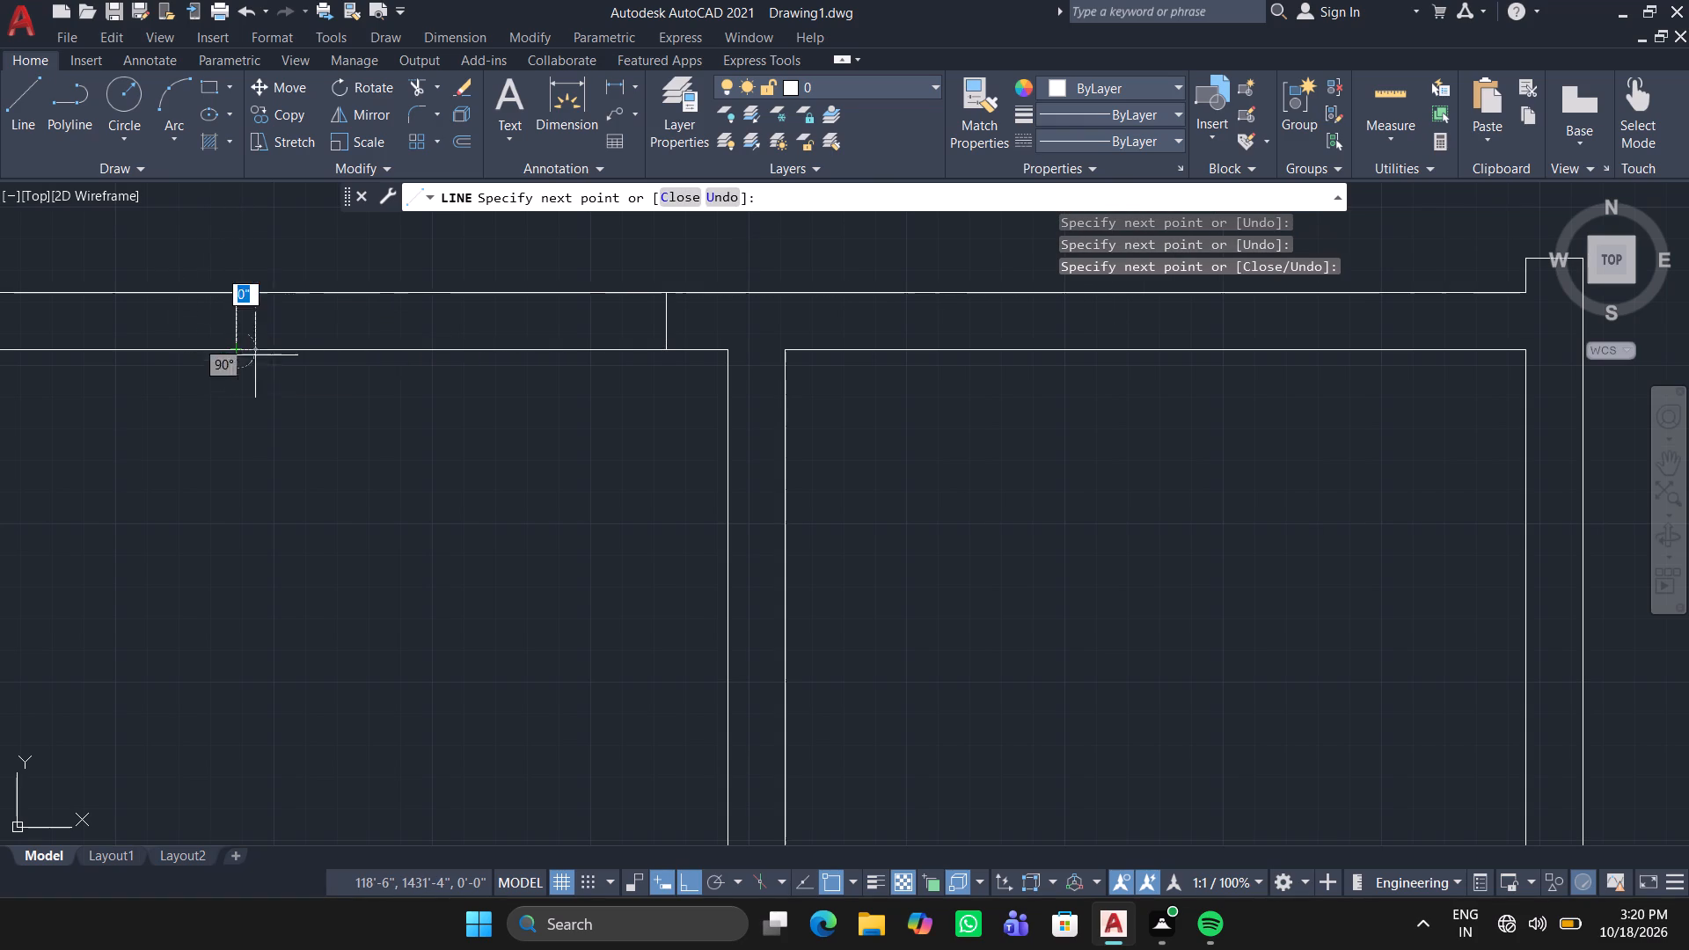
left_click(664, 351)
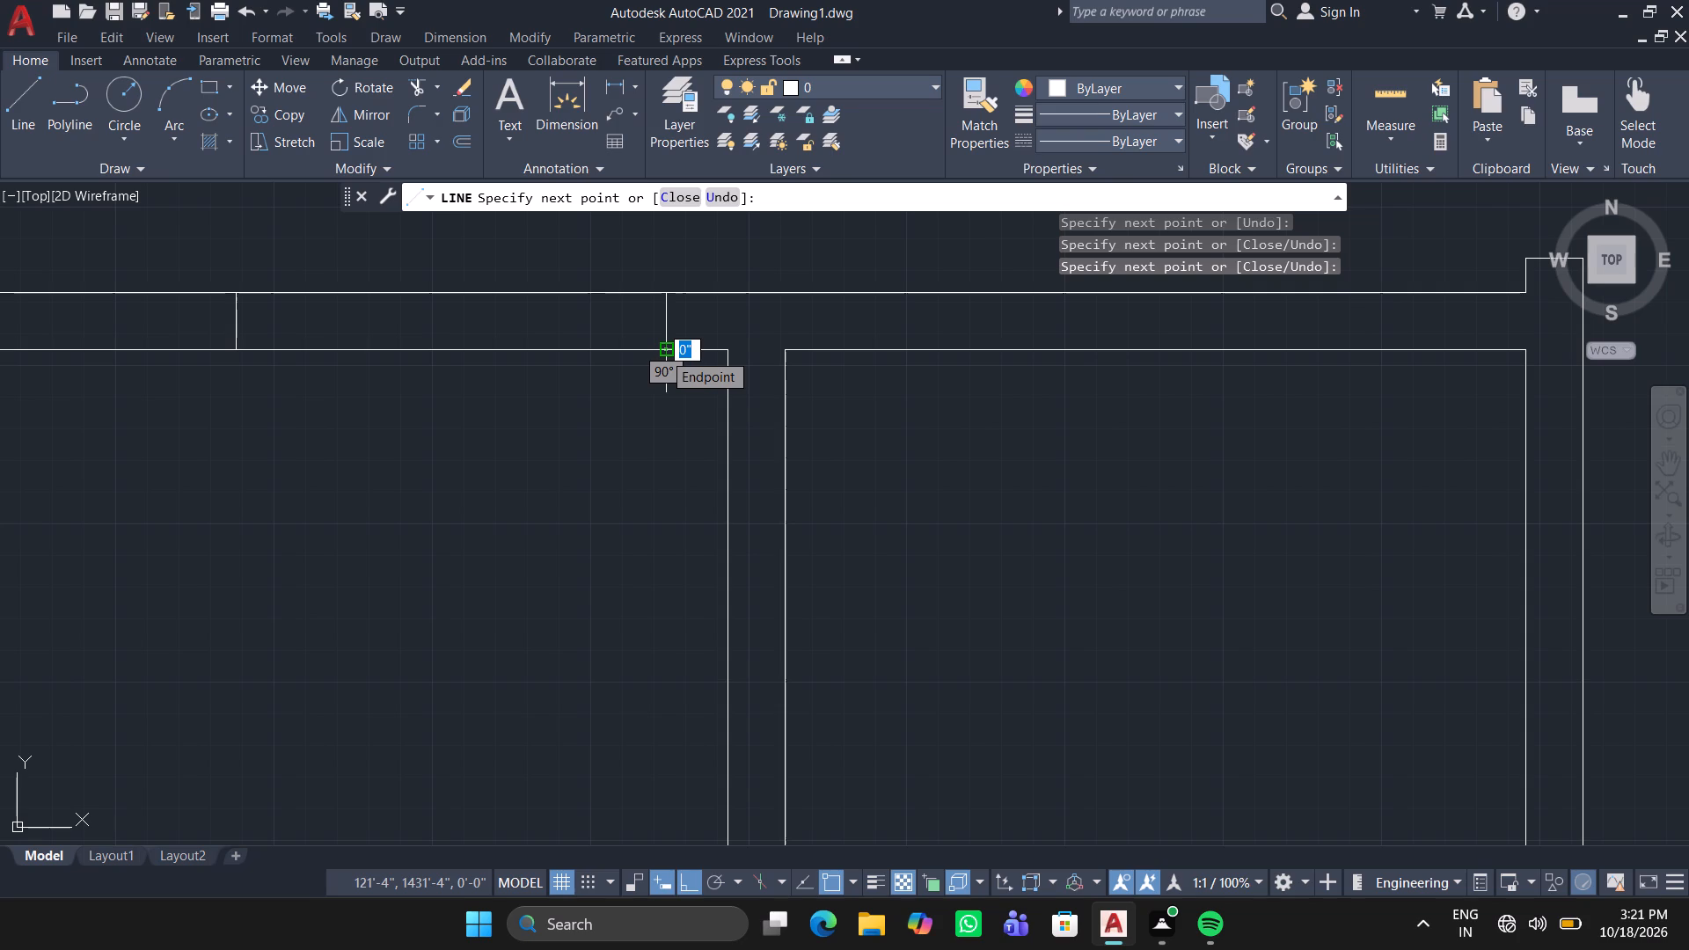
key("Escape")
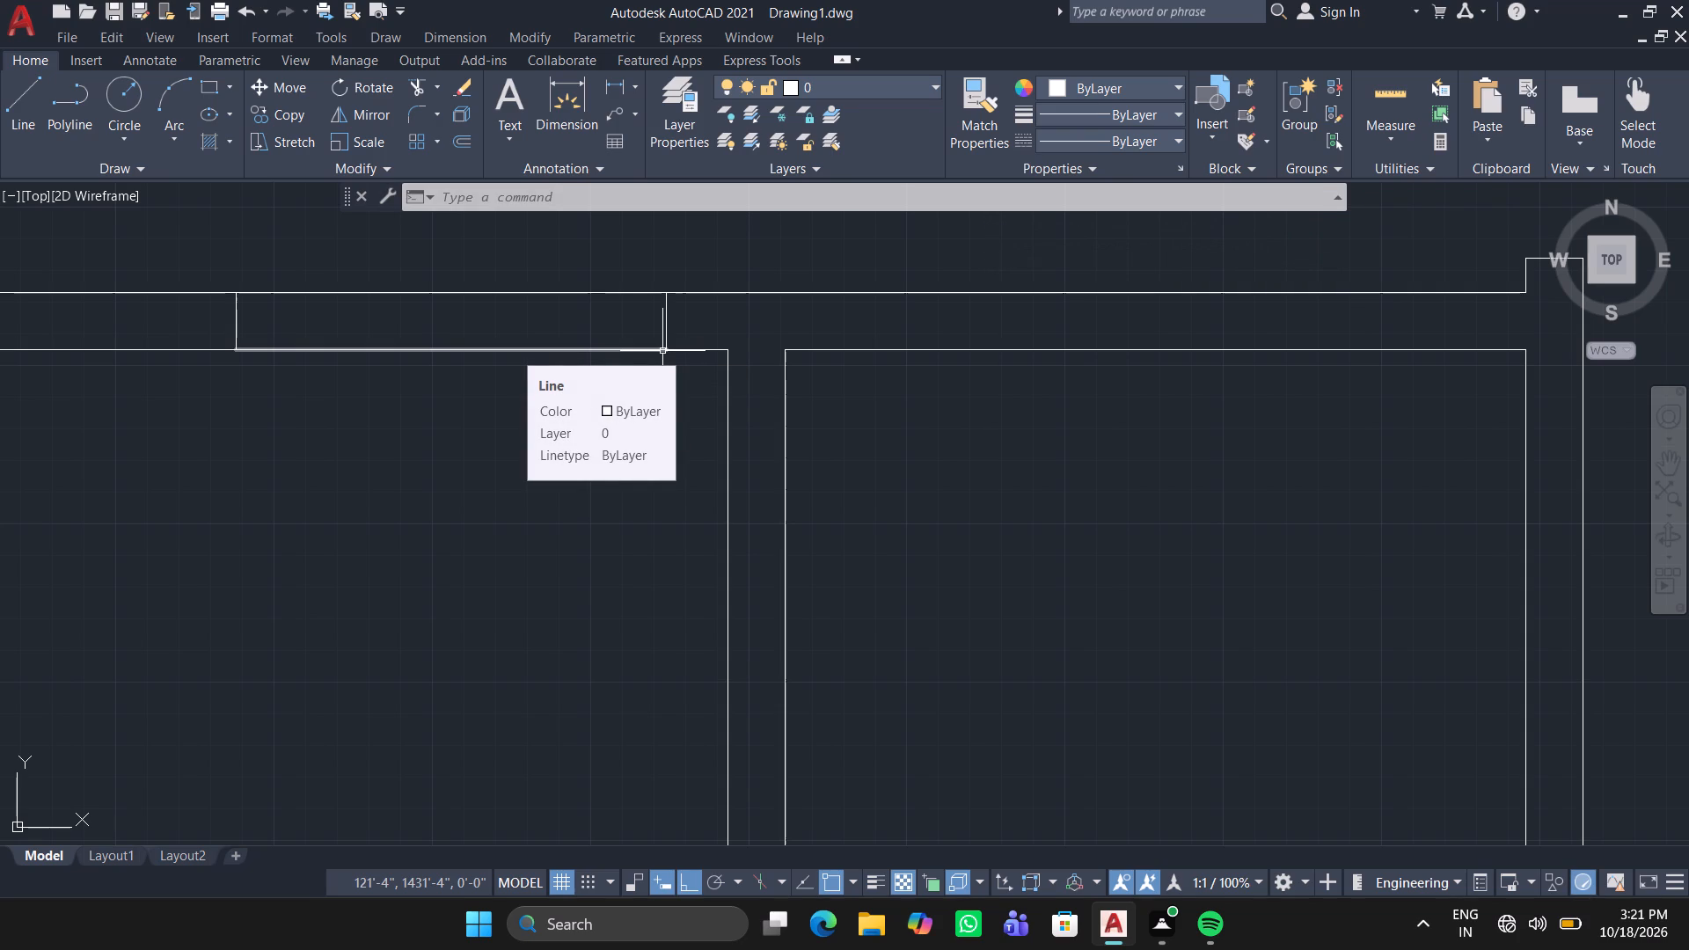
Trim both horizontal wall lines between the two jambs to open the doorway into the northwest small room.
left_click(417, 86)
left_click(448, 242)
left_click_drag(448, 242, 439, 312)
left_click(410, 588)
scroll(410, 589, "down", 2)
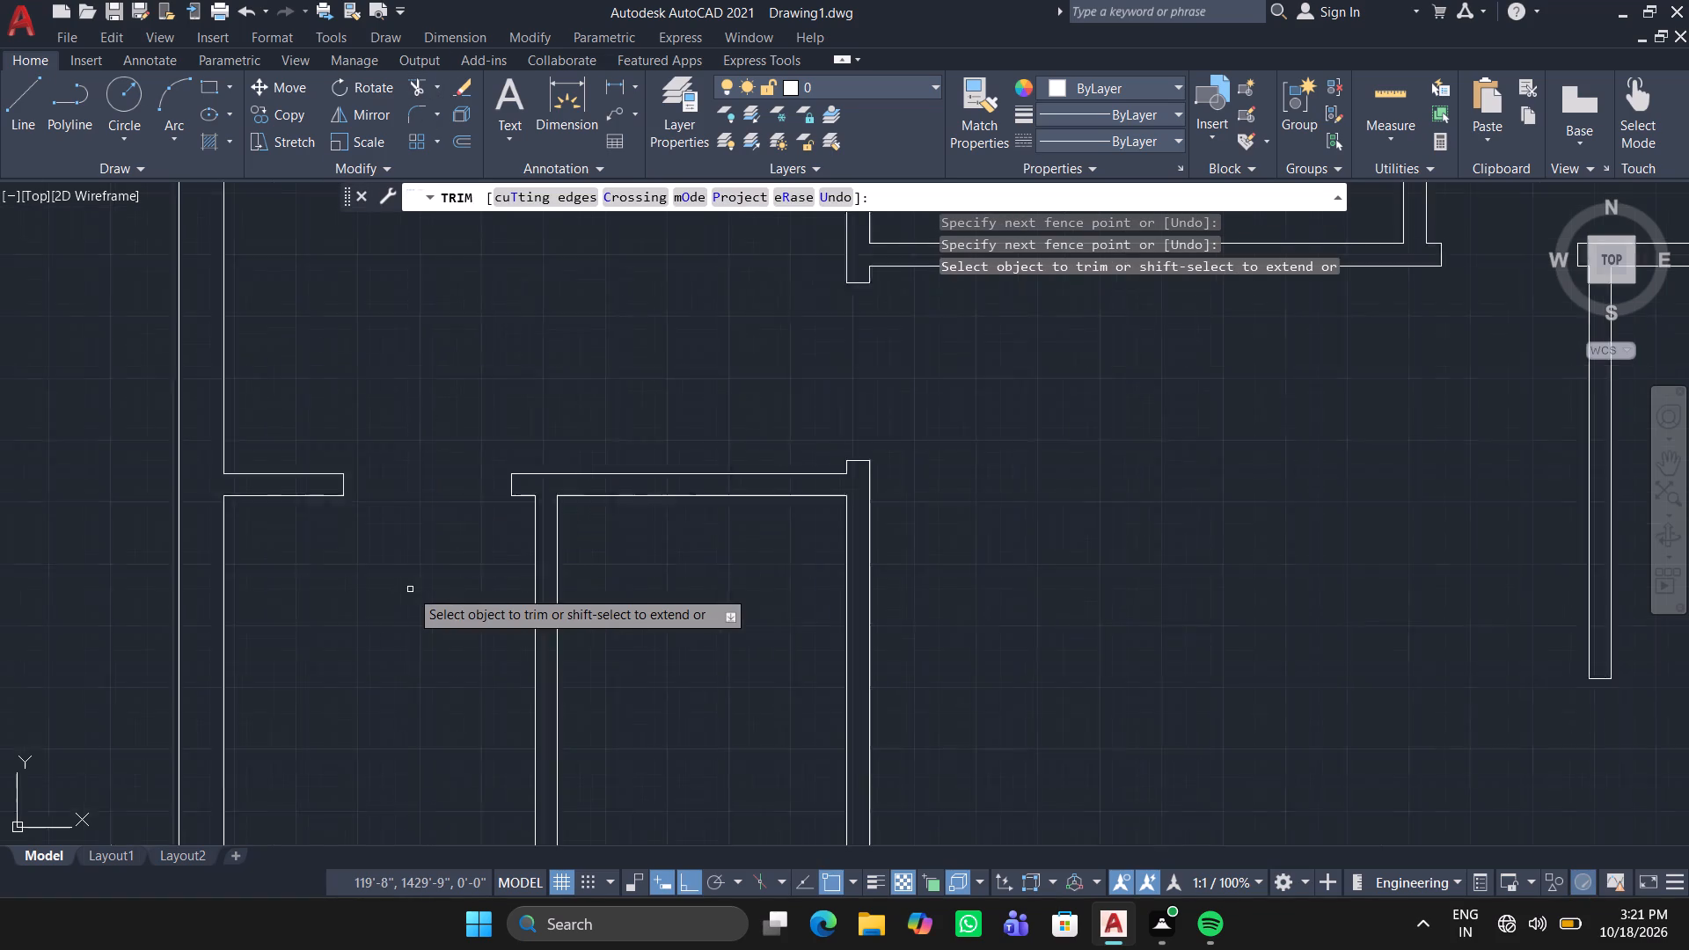
scroll(410, 589, "down", 3)
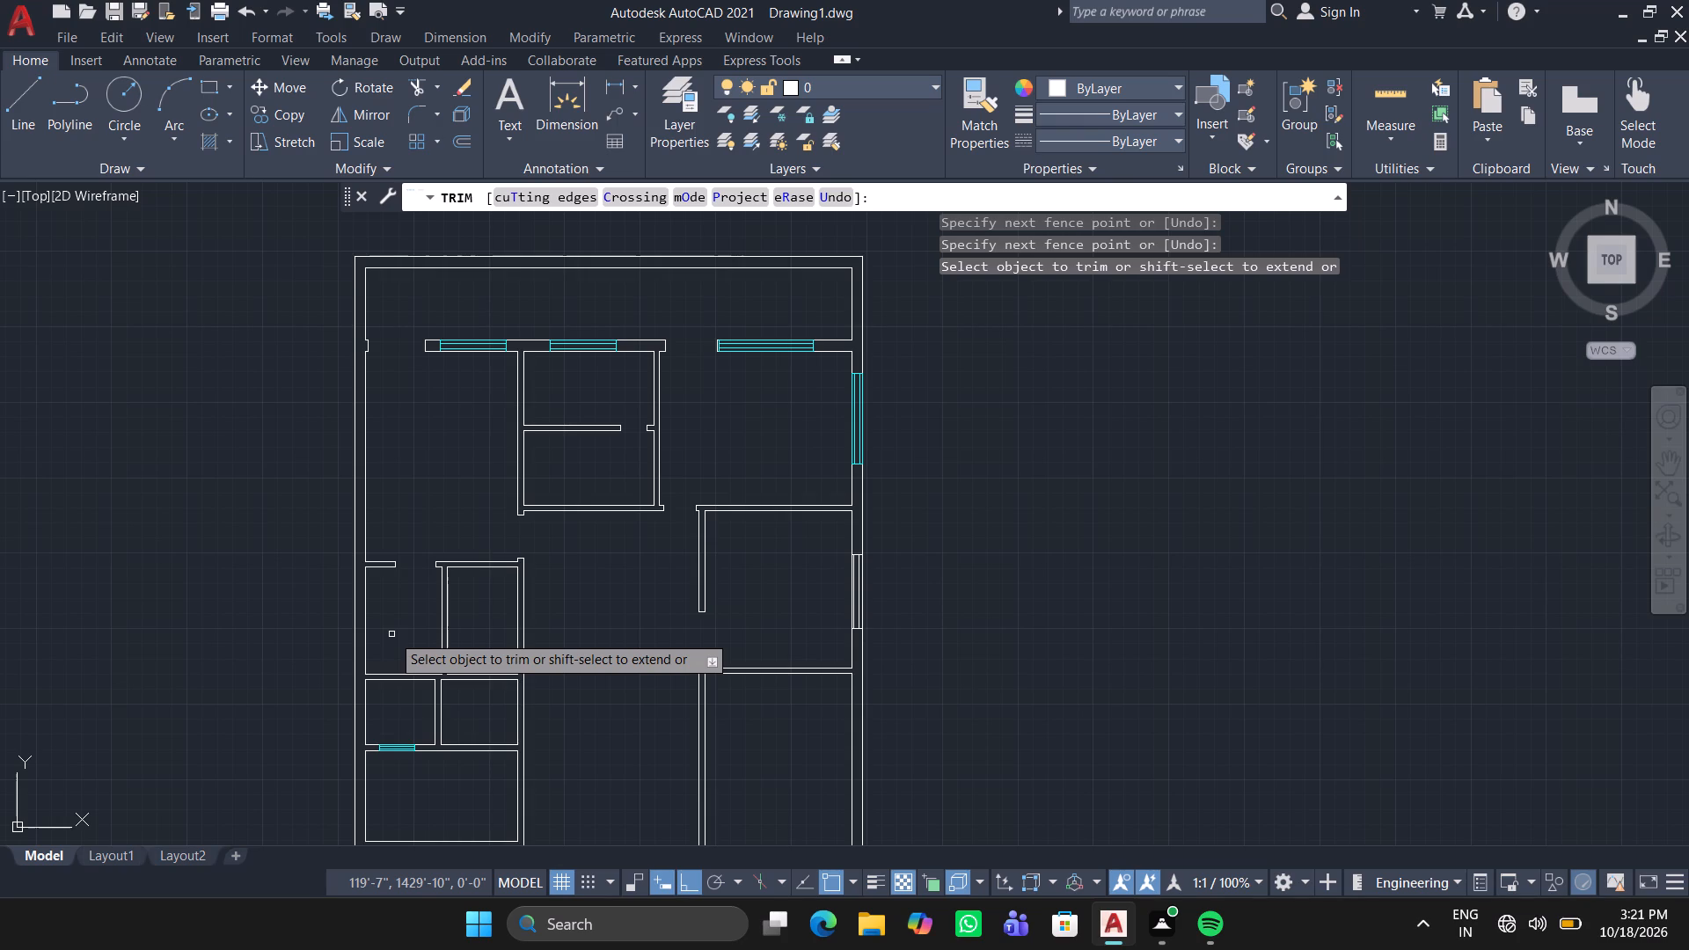
key("space")
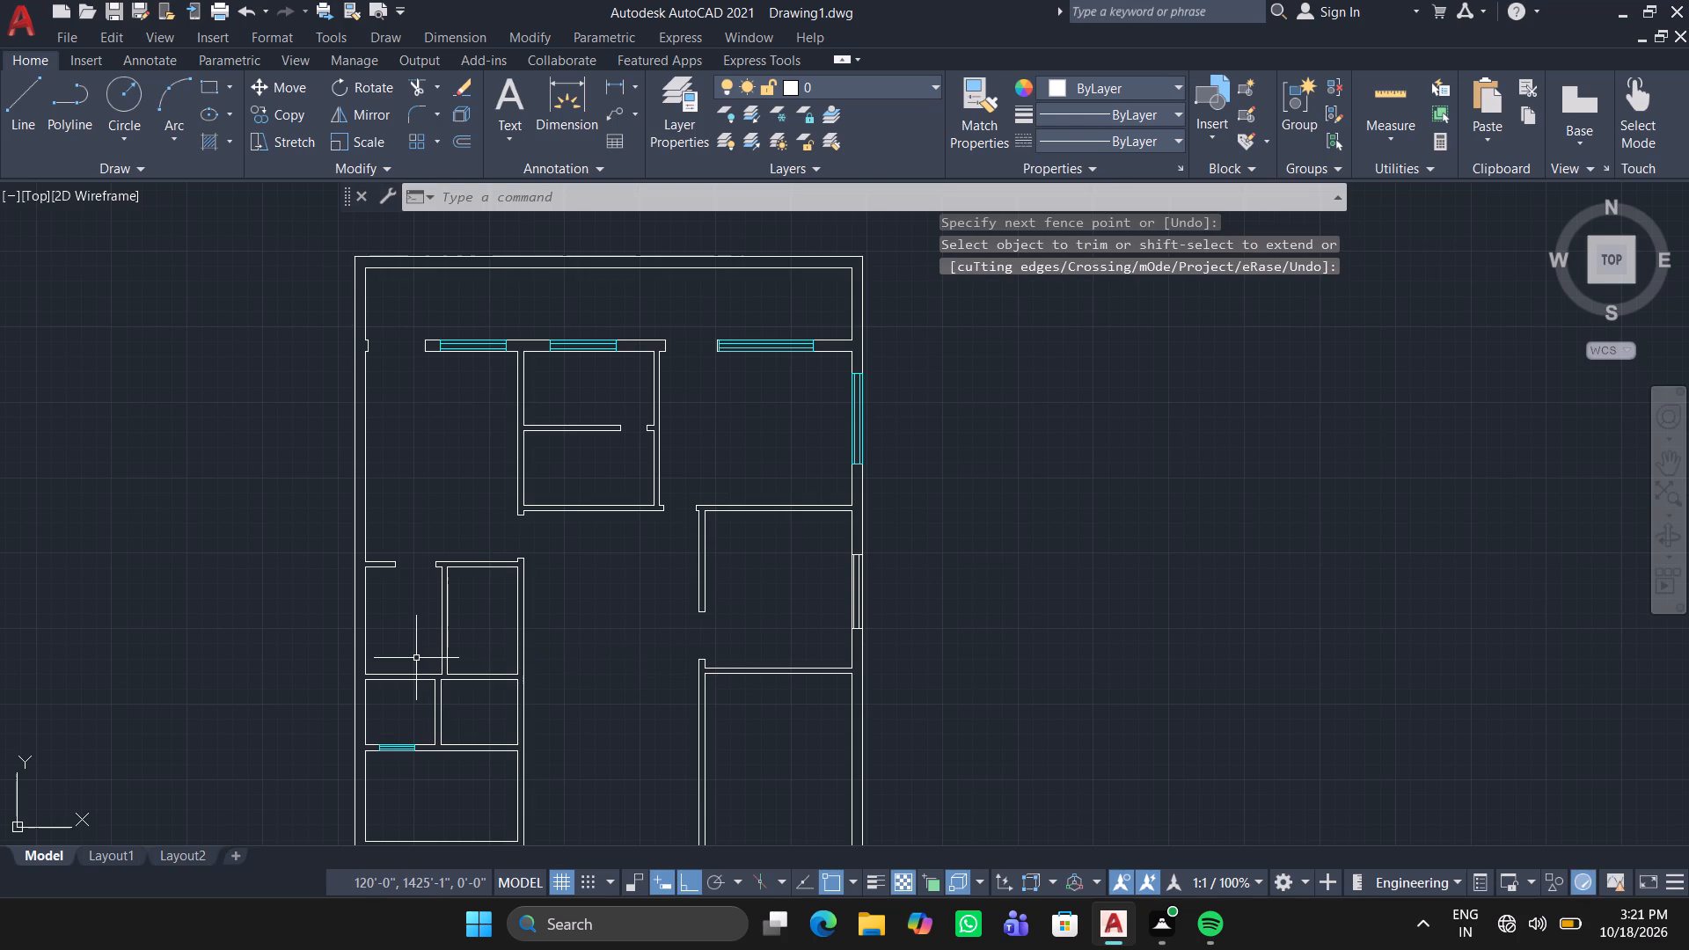
Draw two connected jamb lines about 2'-10" apart across the hall-side wall of the small room east of the partition, near its north corner.
scroll(458, 756, "up", 3)
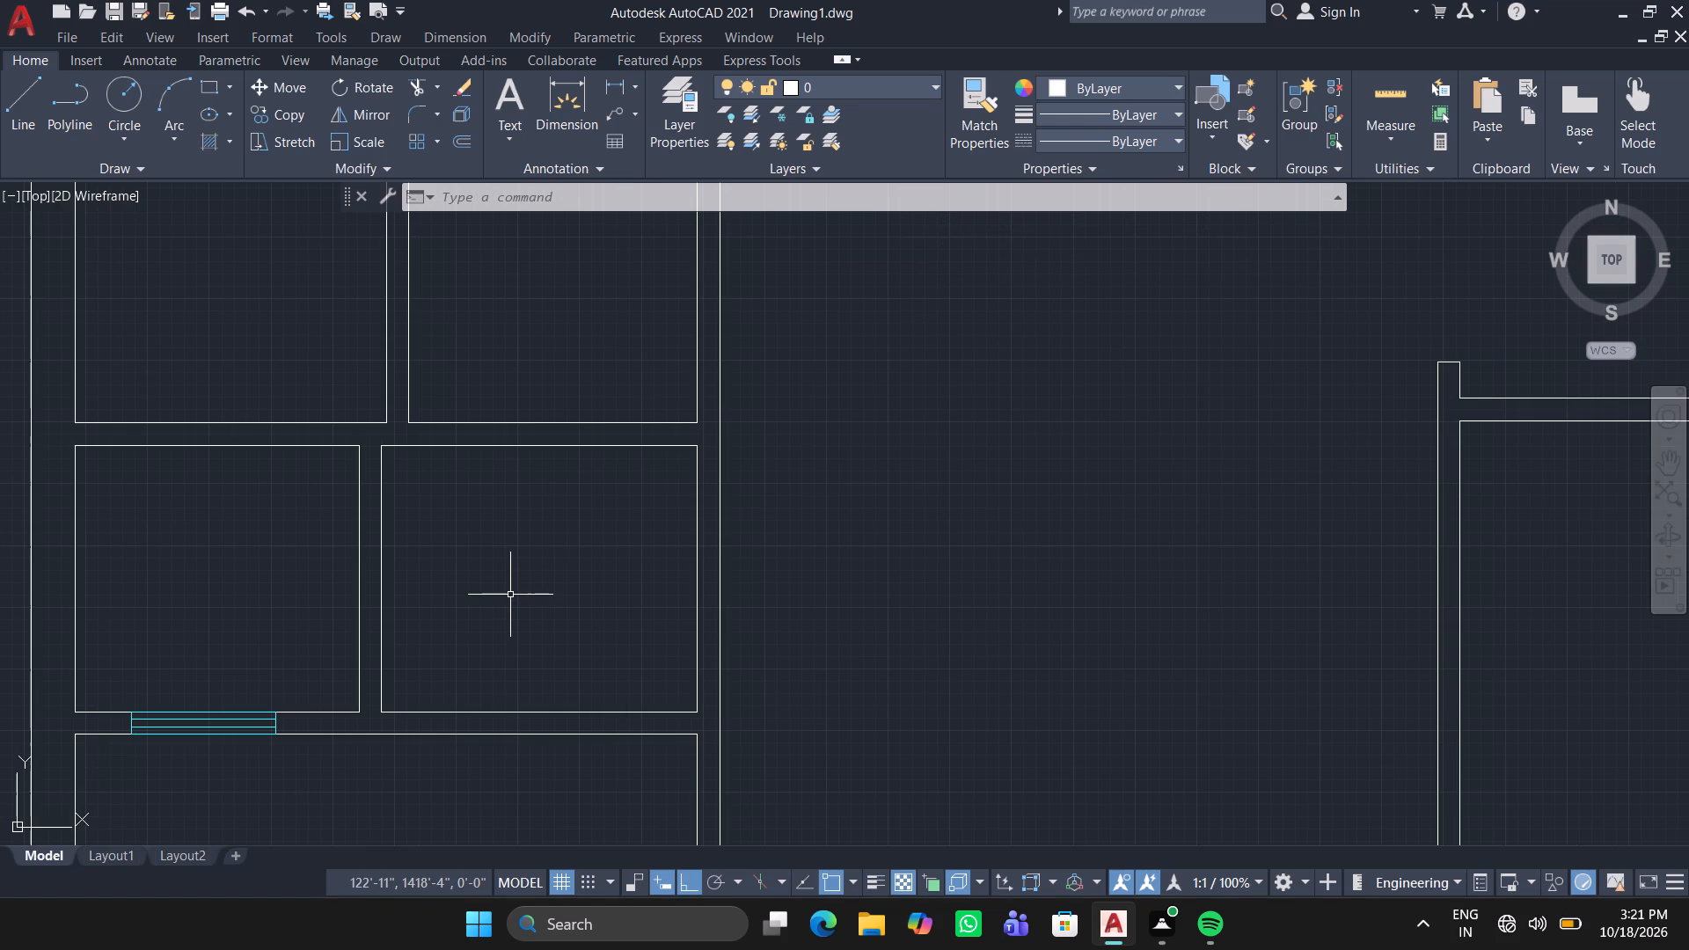
key("l")
key("Return")
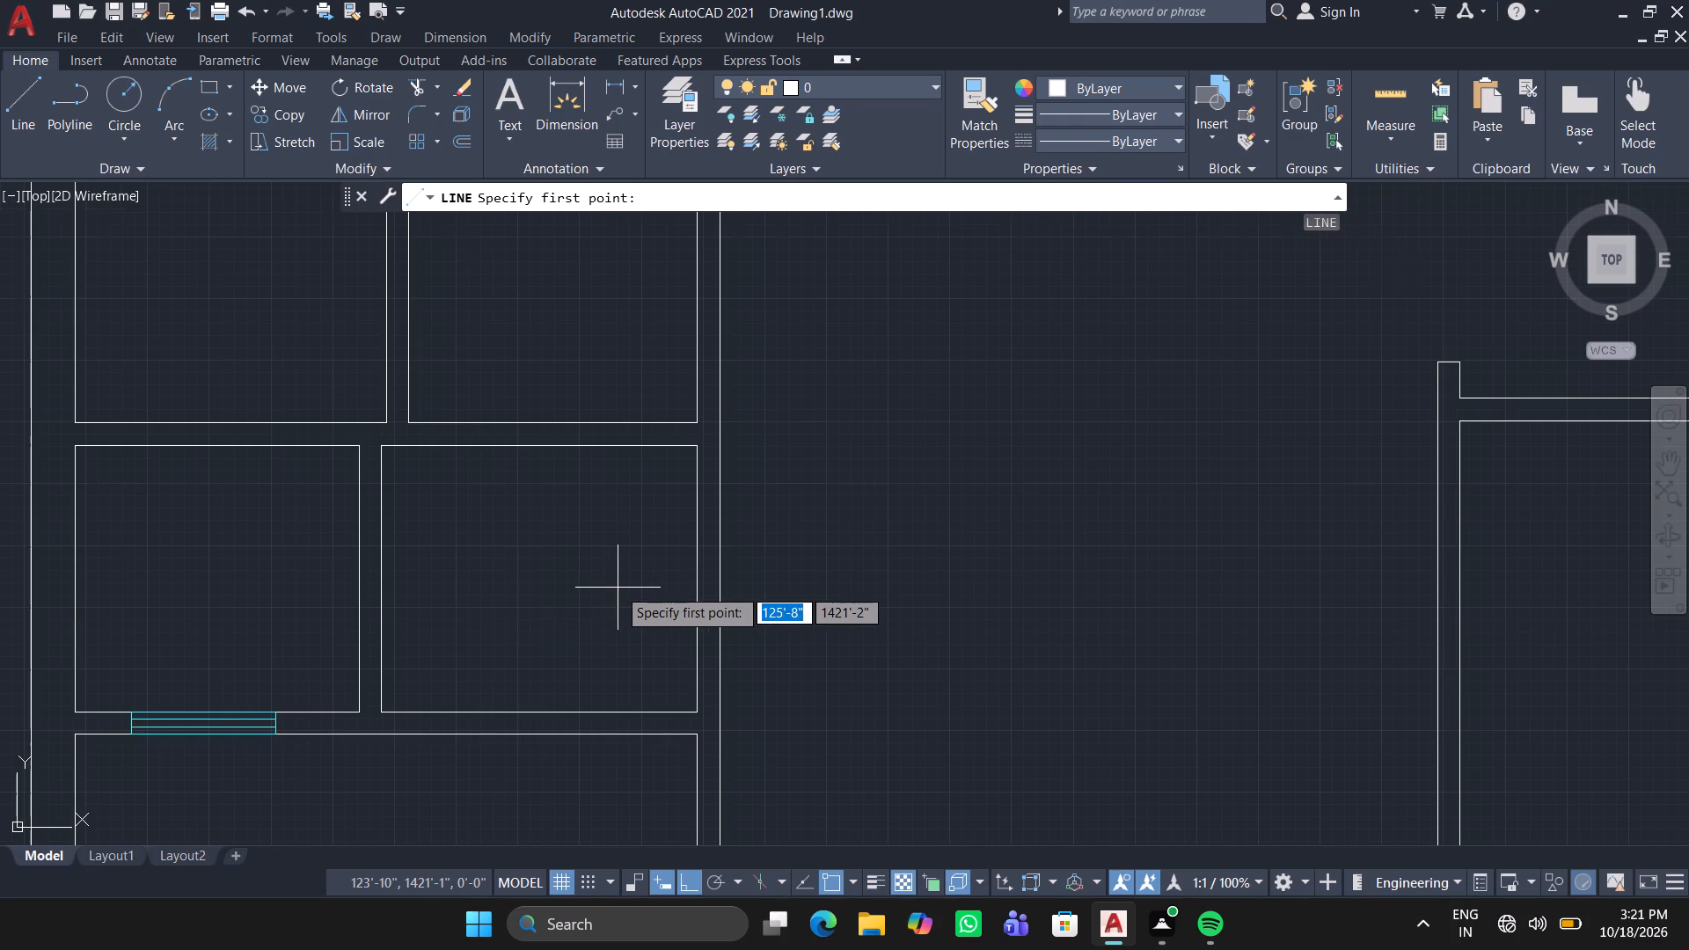
scroll(618, 588, "down", 3)
scroll(643, 472, "up", 4)
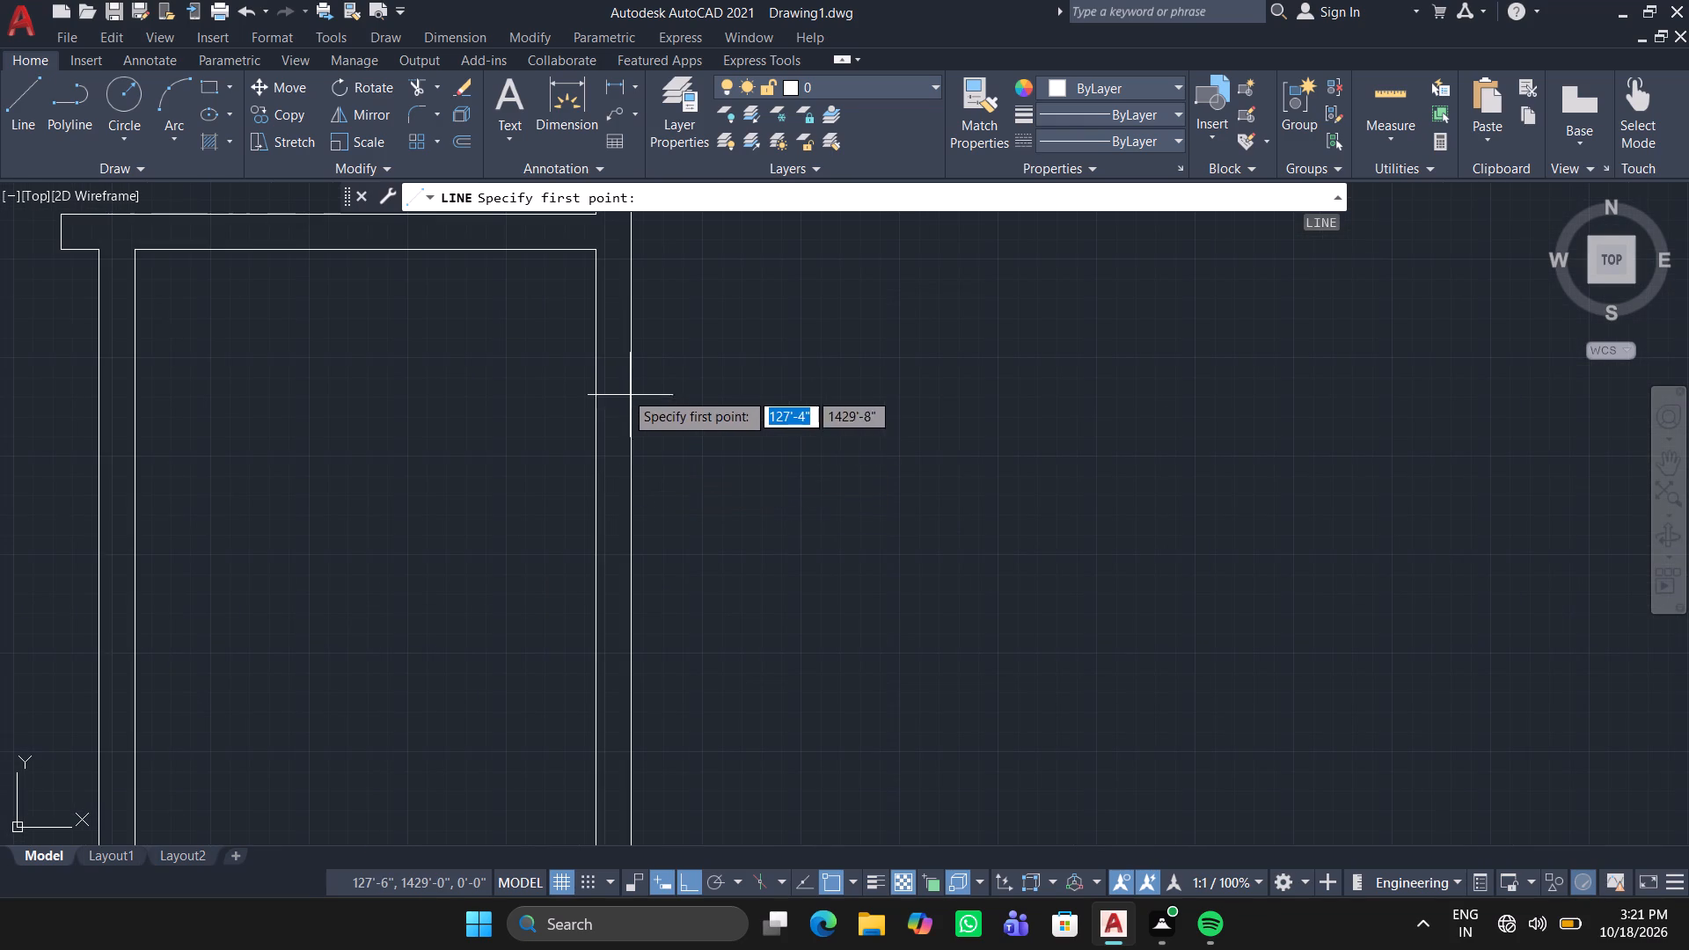
middle_click_drag(594, 372, 594, 427)
left_click(631, 365)
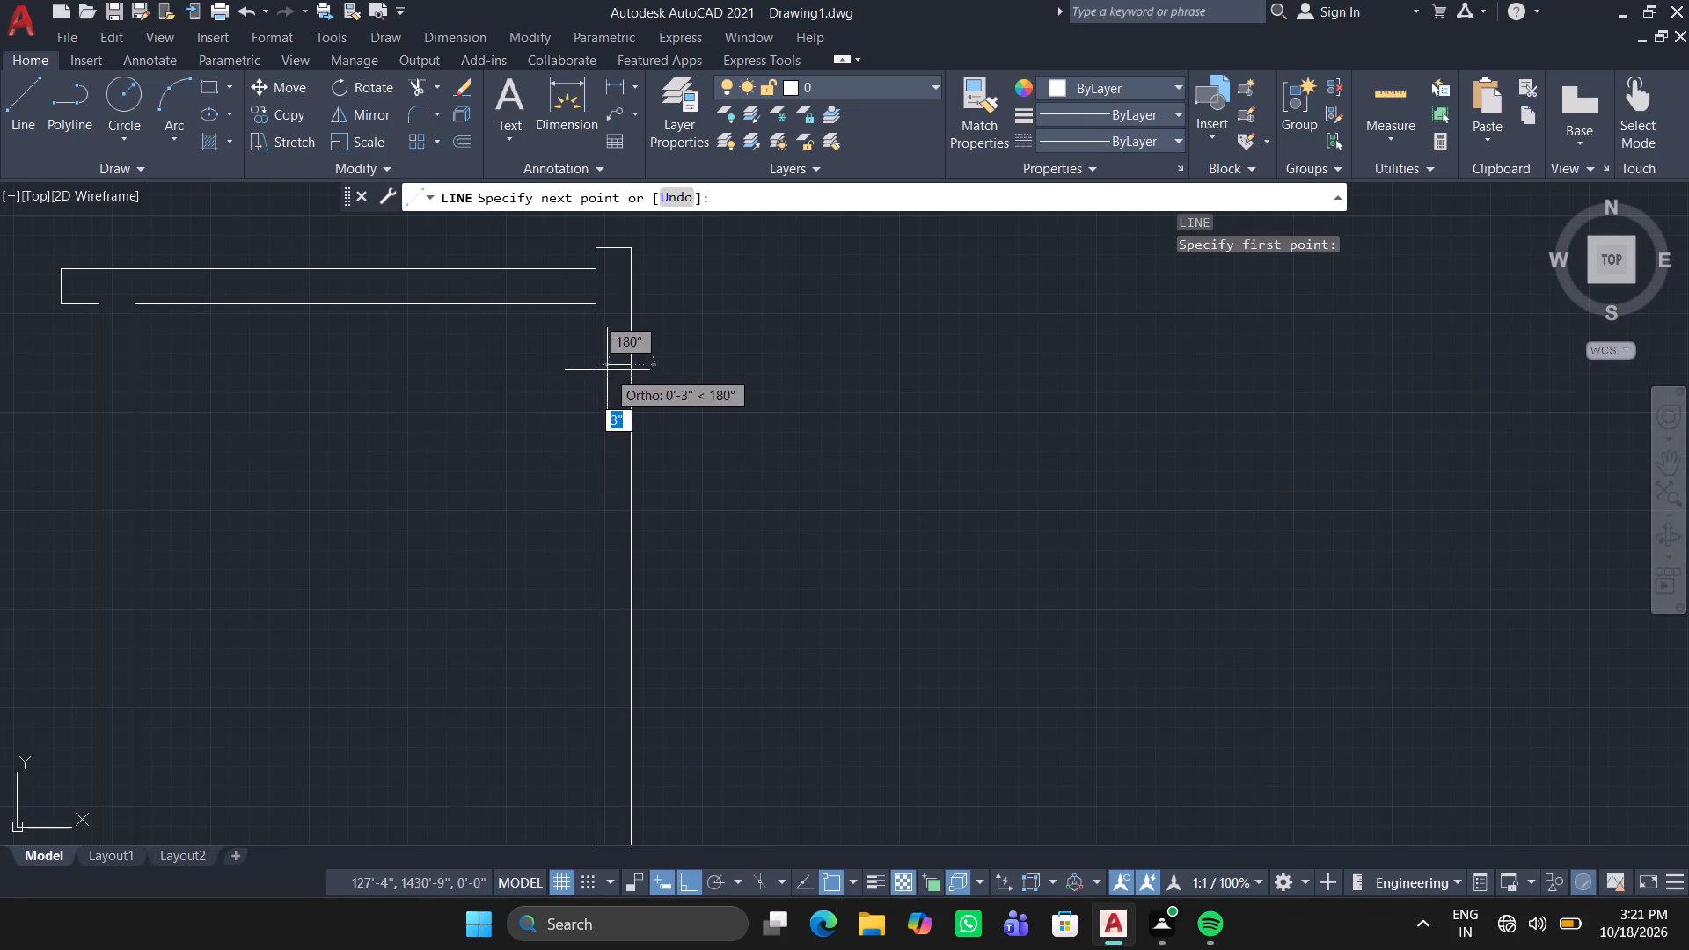
double_click(594, 363)
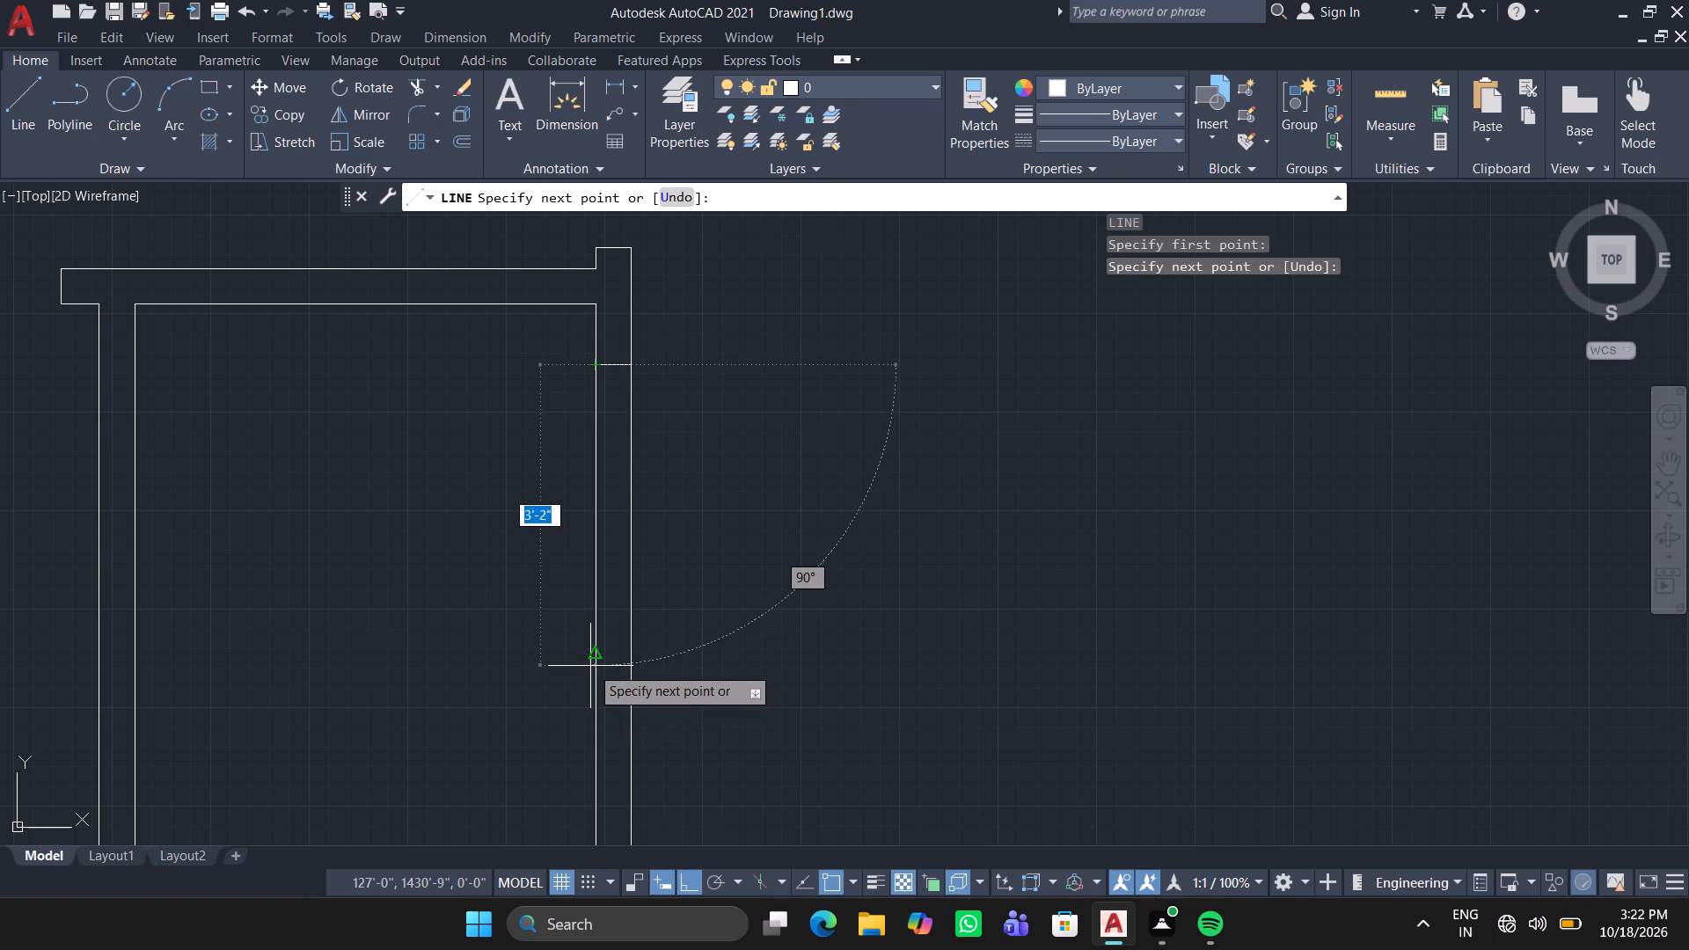
left_click(600, 639)
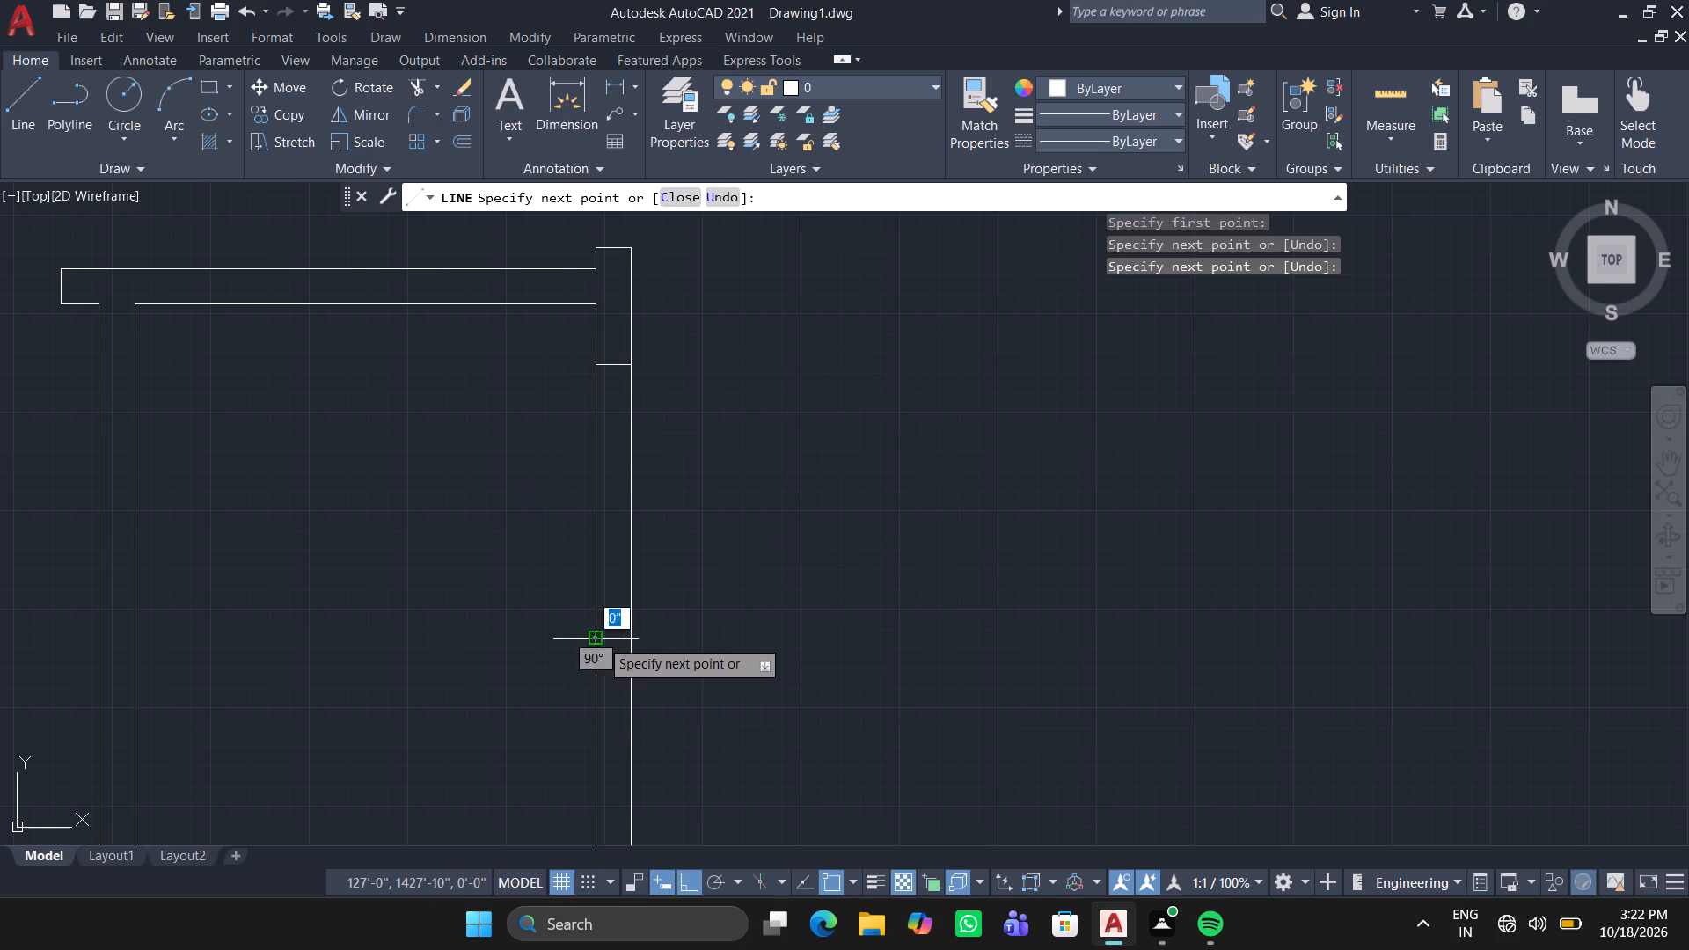
left_click(632, 639)
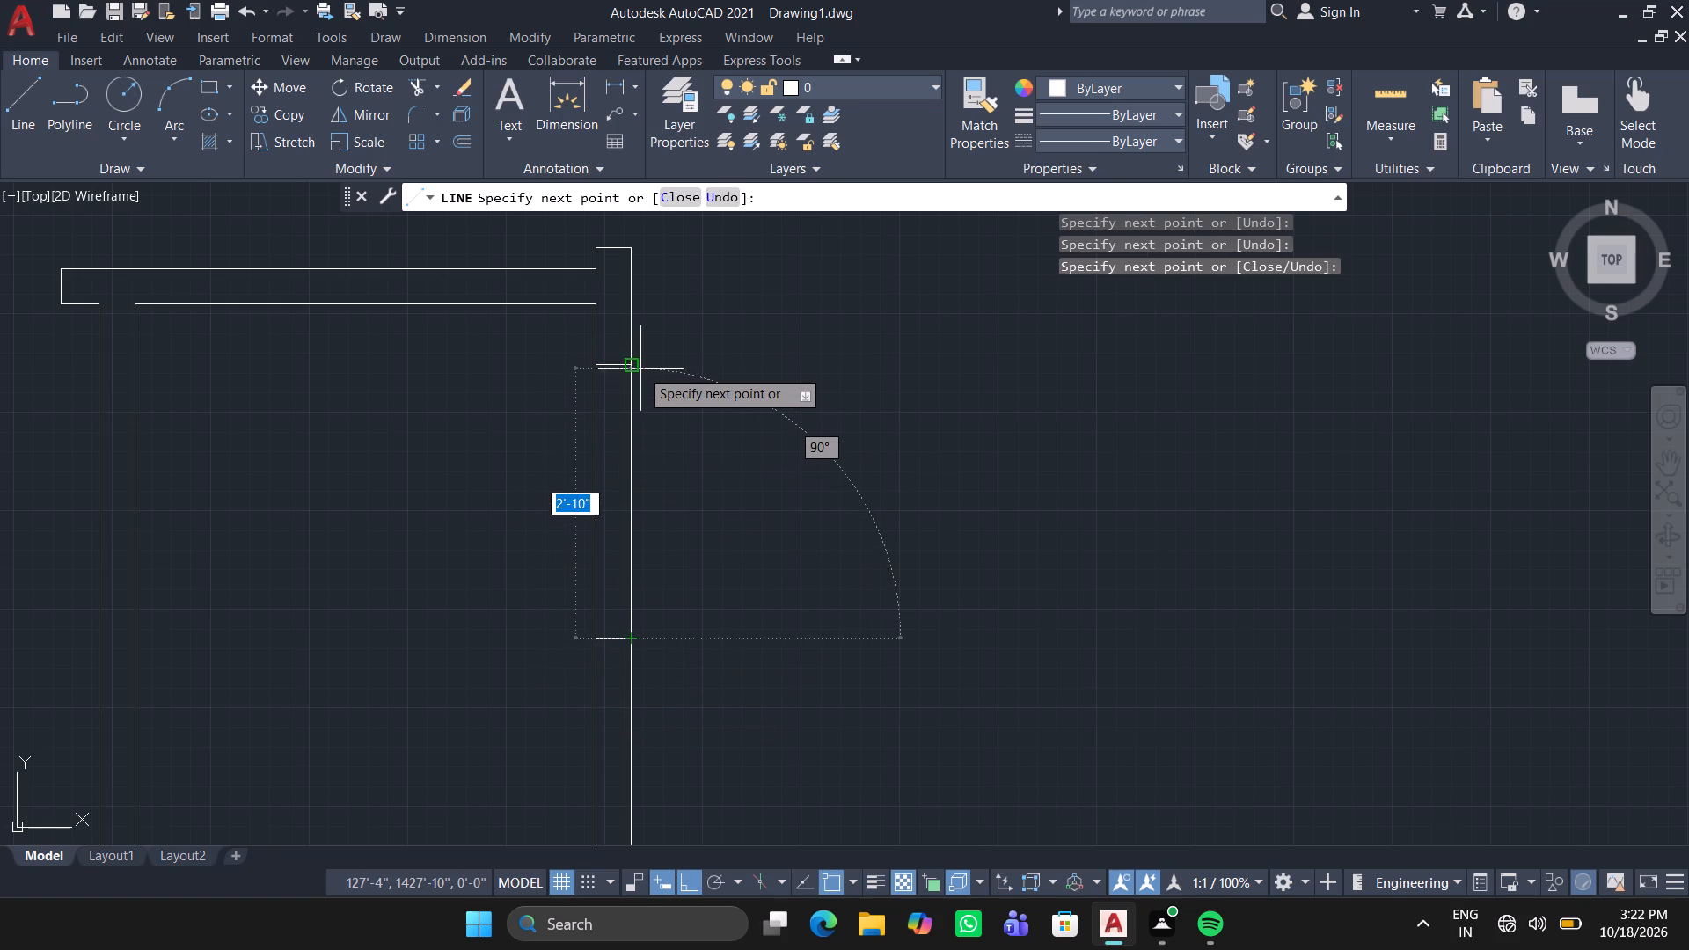
left_click(632, 367)
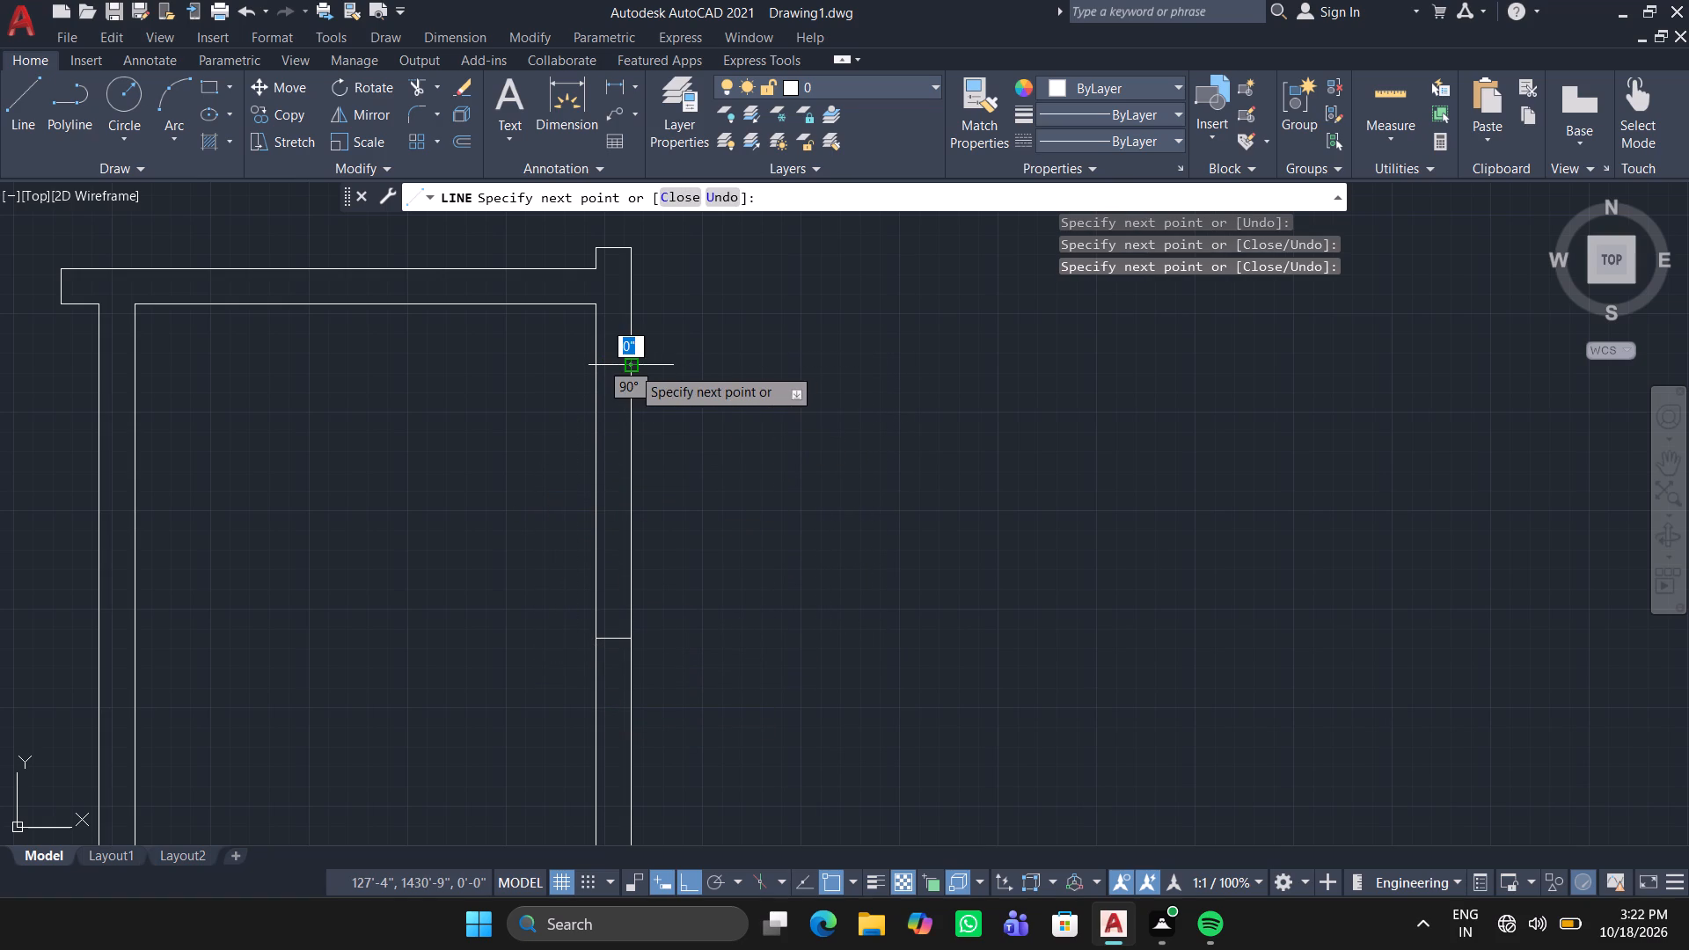
key("Escape")
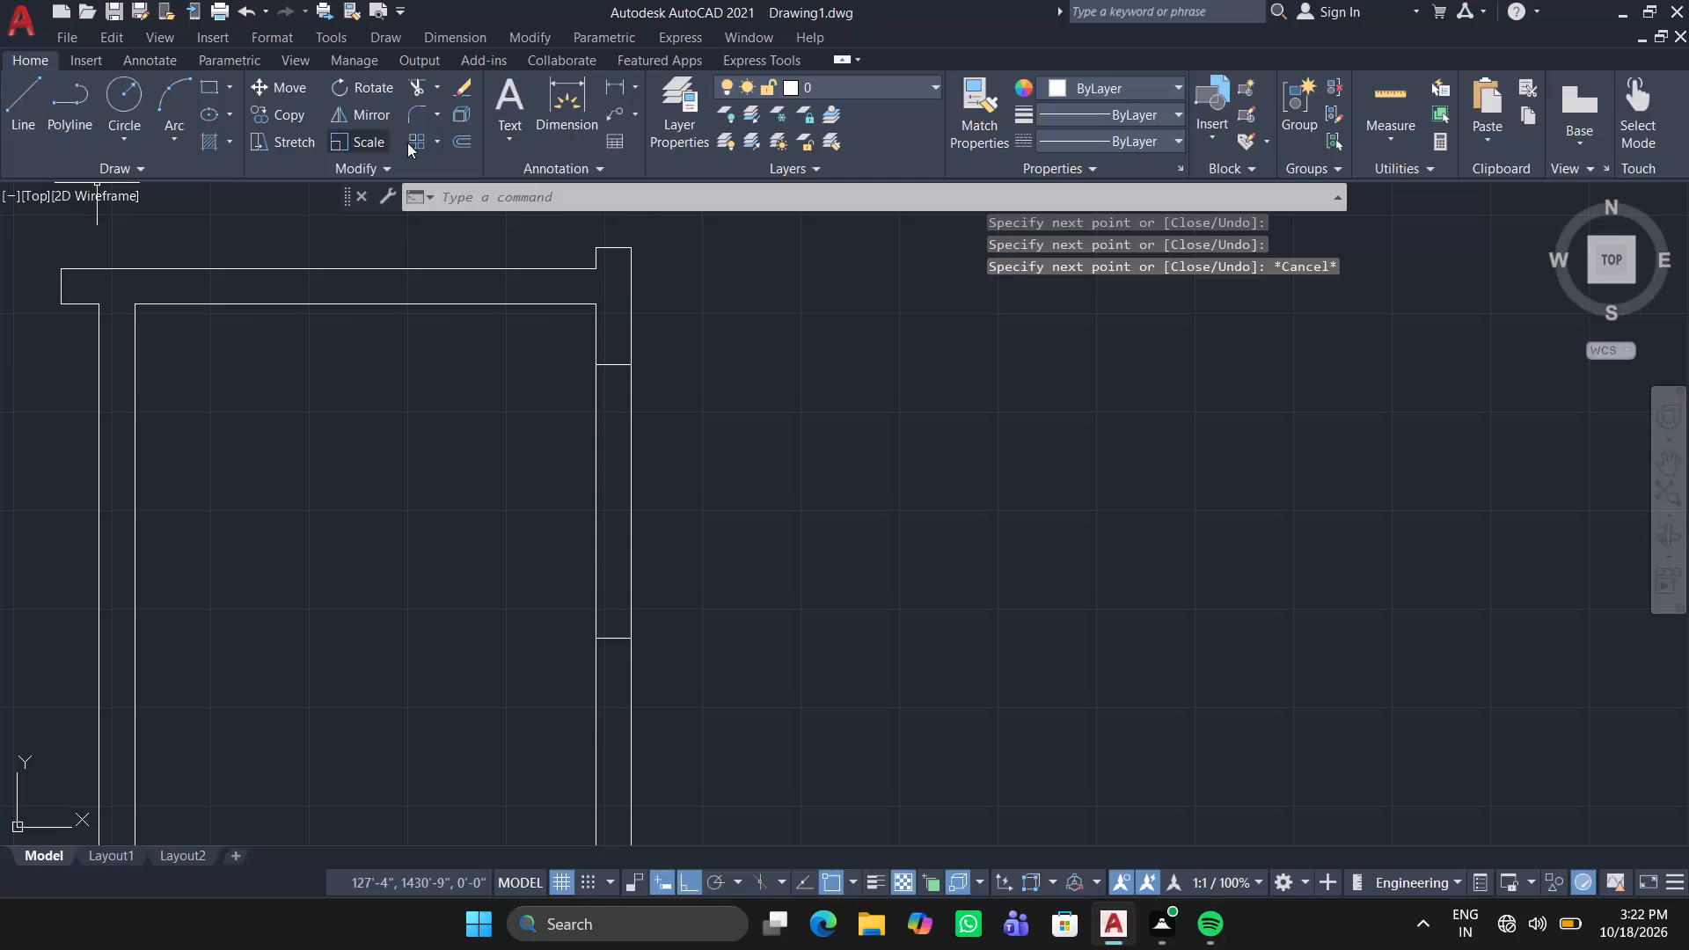
Trim both wall lines between the two jambs to open the doorway from the hall into the small room.
left_click(416, 93)
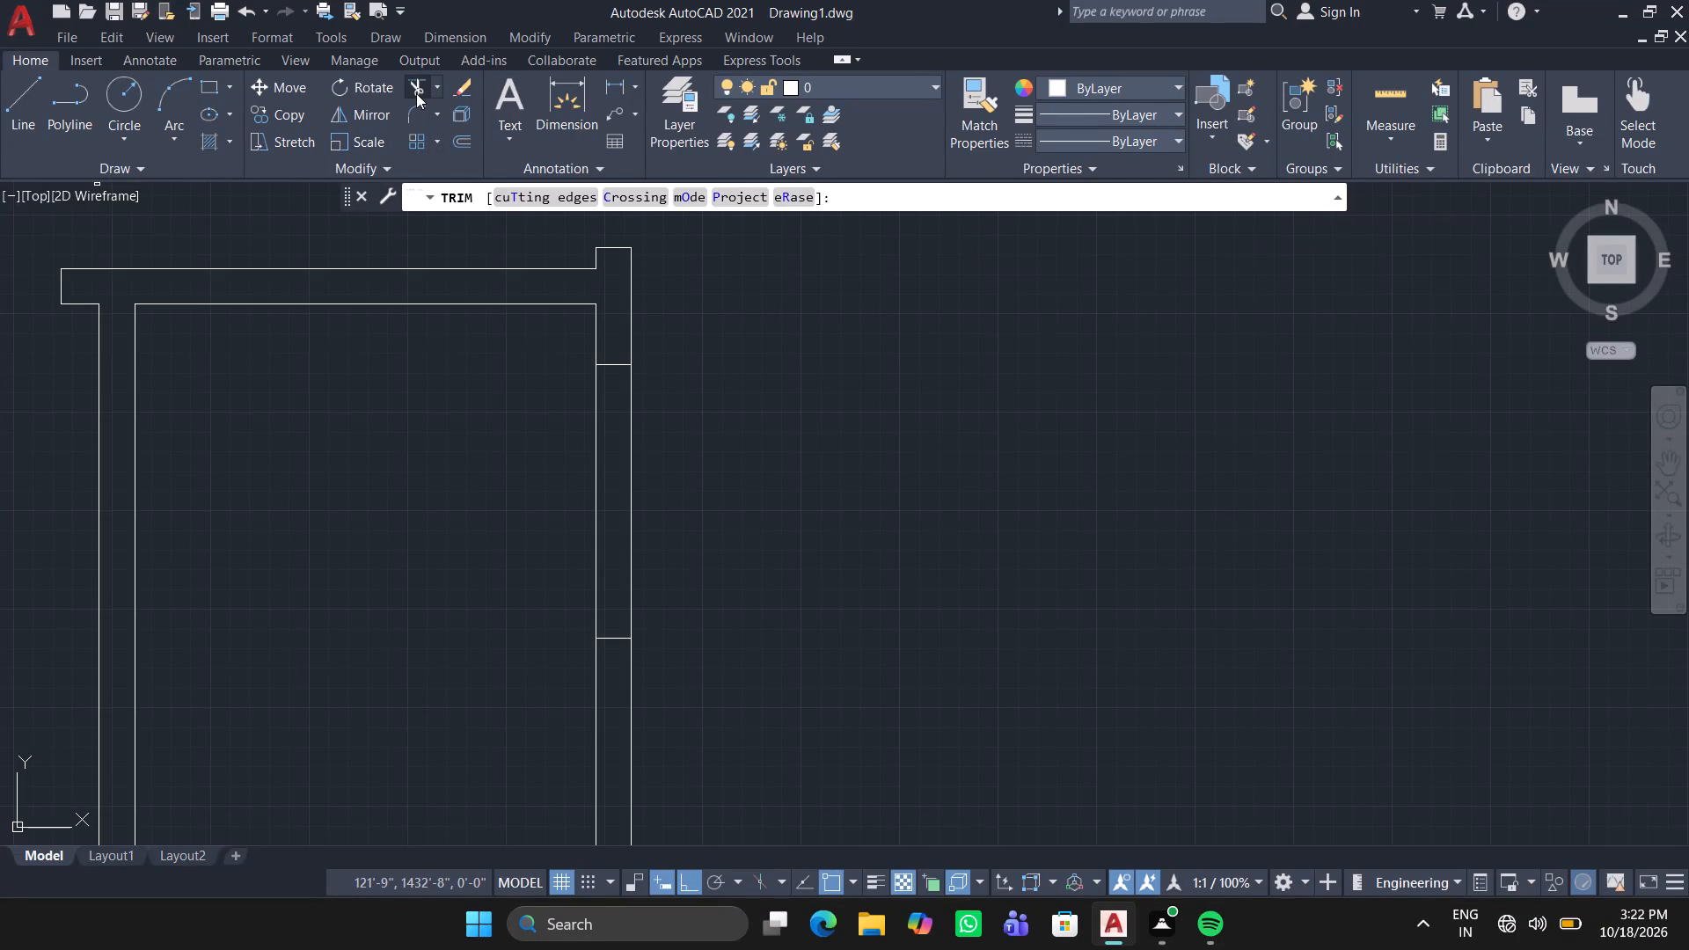
left_click(590, 449)
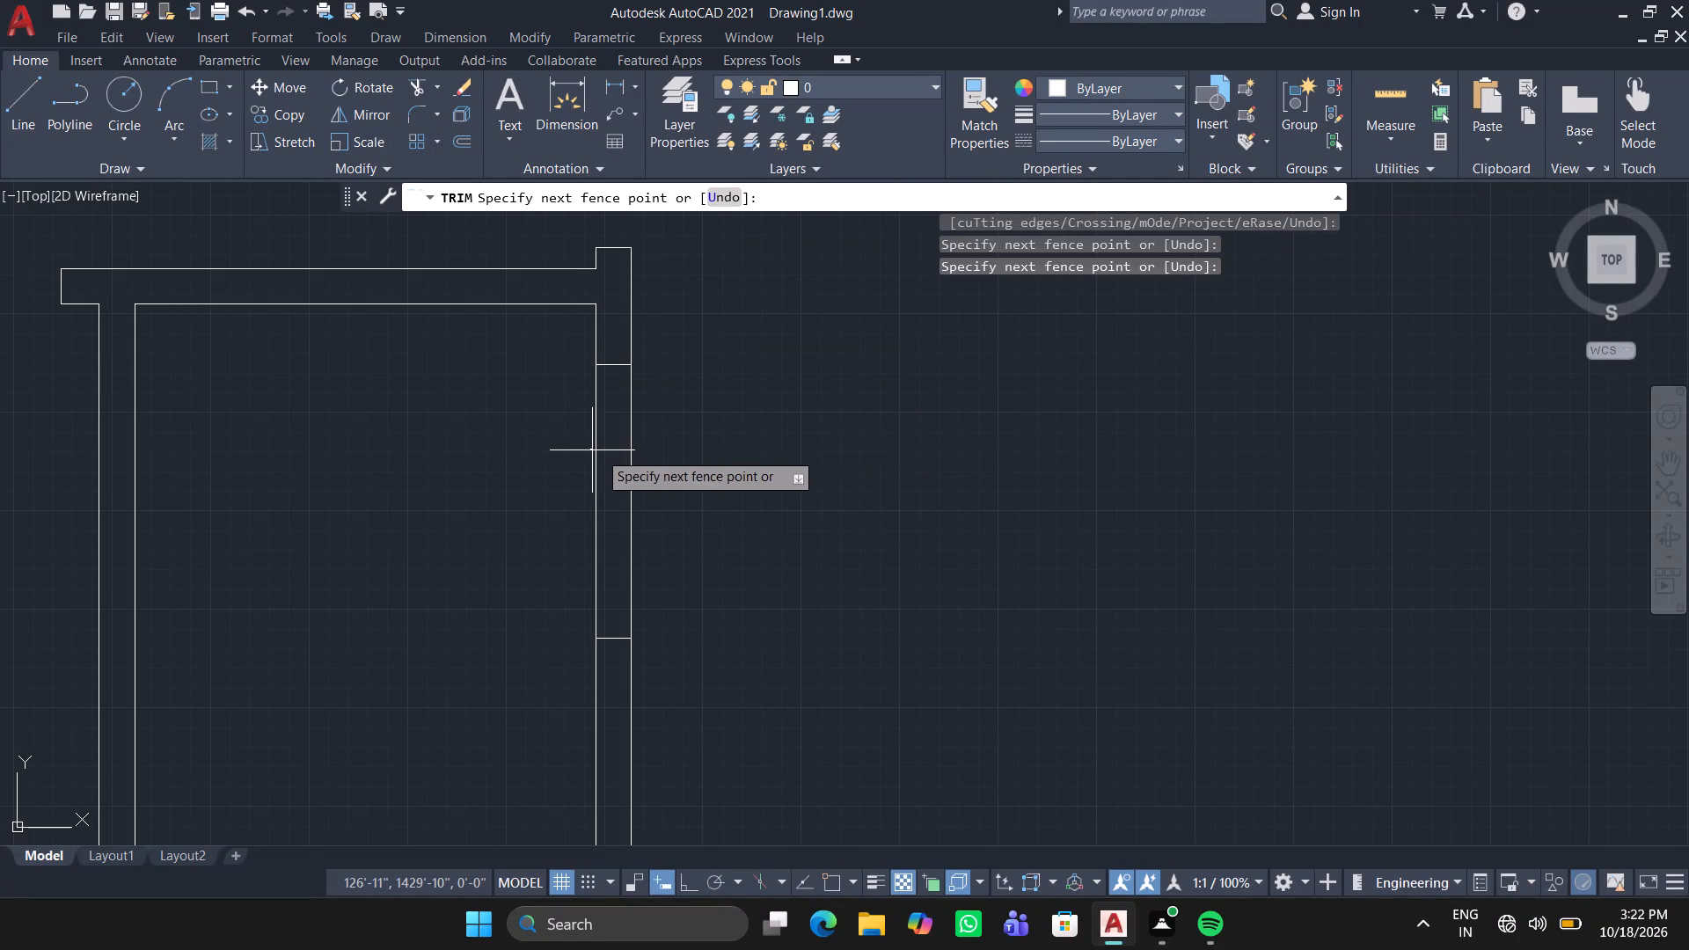
left_click(752, 453)
key("Escape")
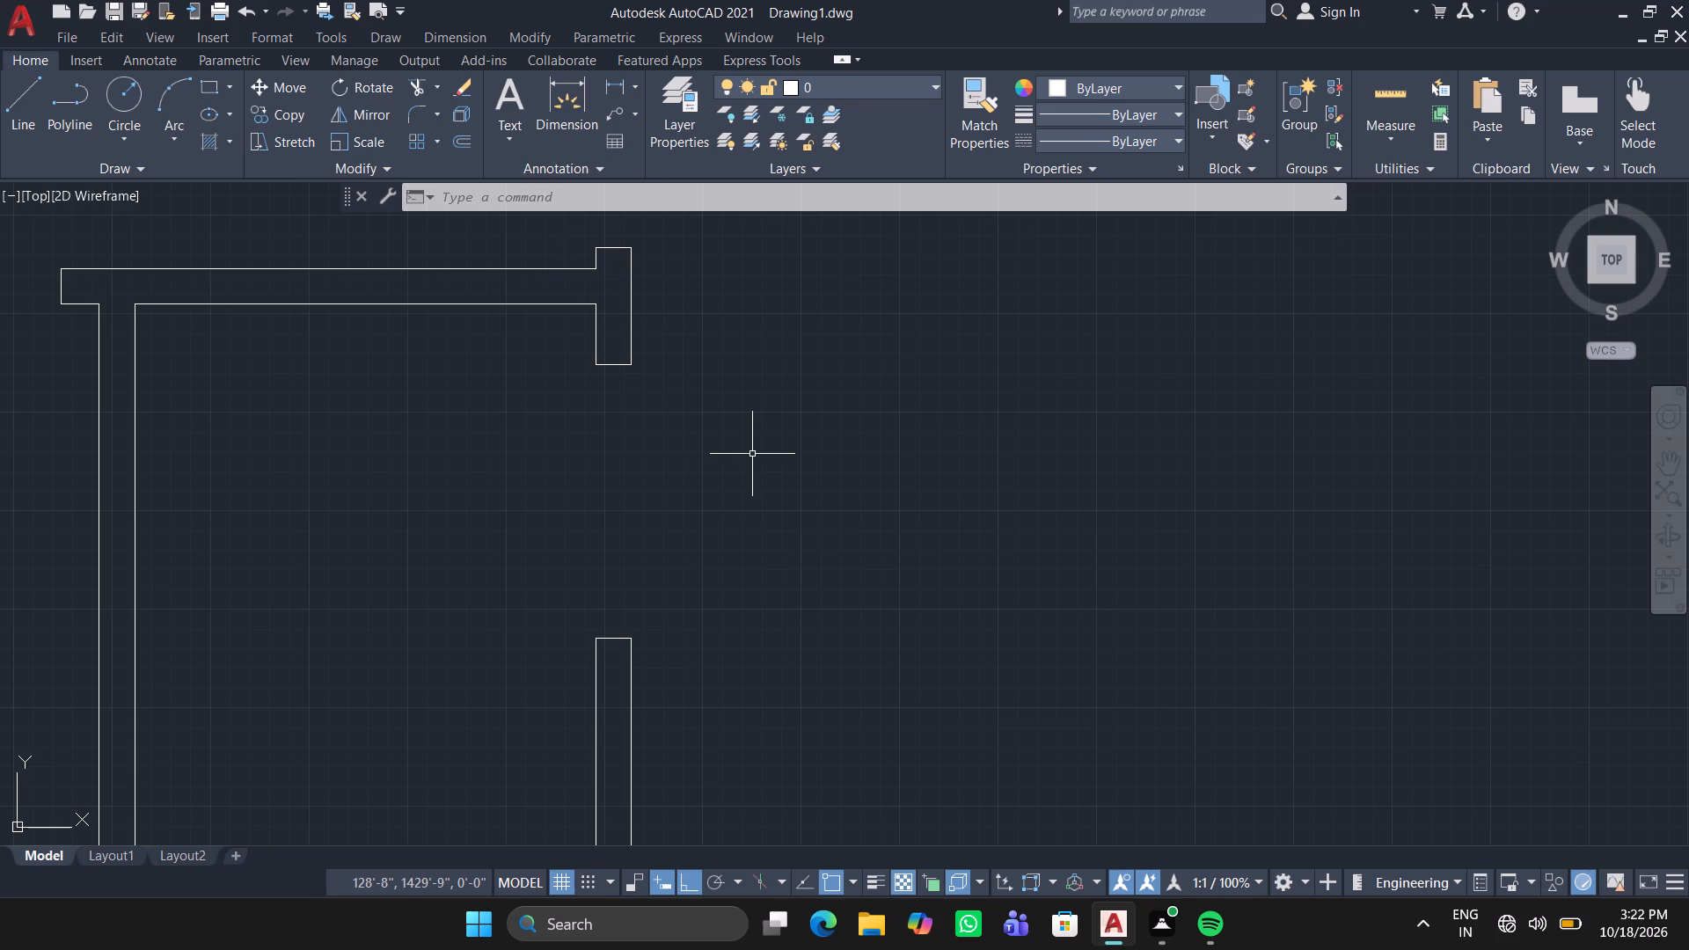
Draw a line between the two jambs along the north face of the northwest small room's north wall, across its door opening.
scroll(751, 455, "down", 4)
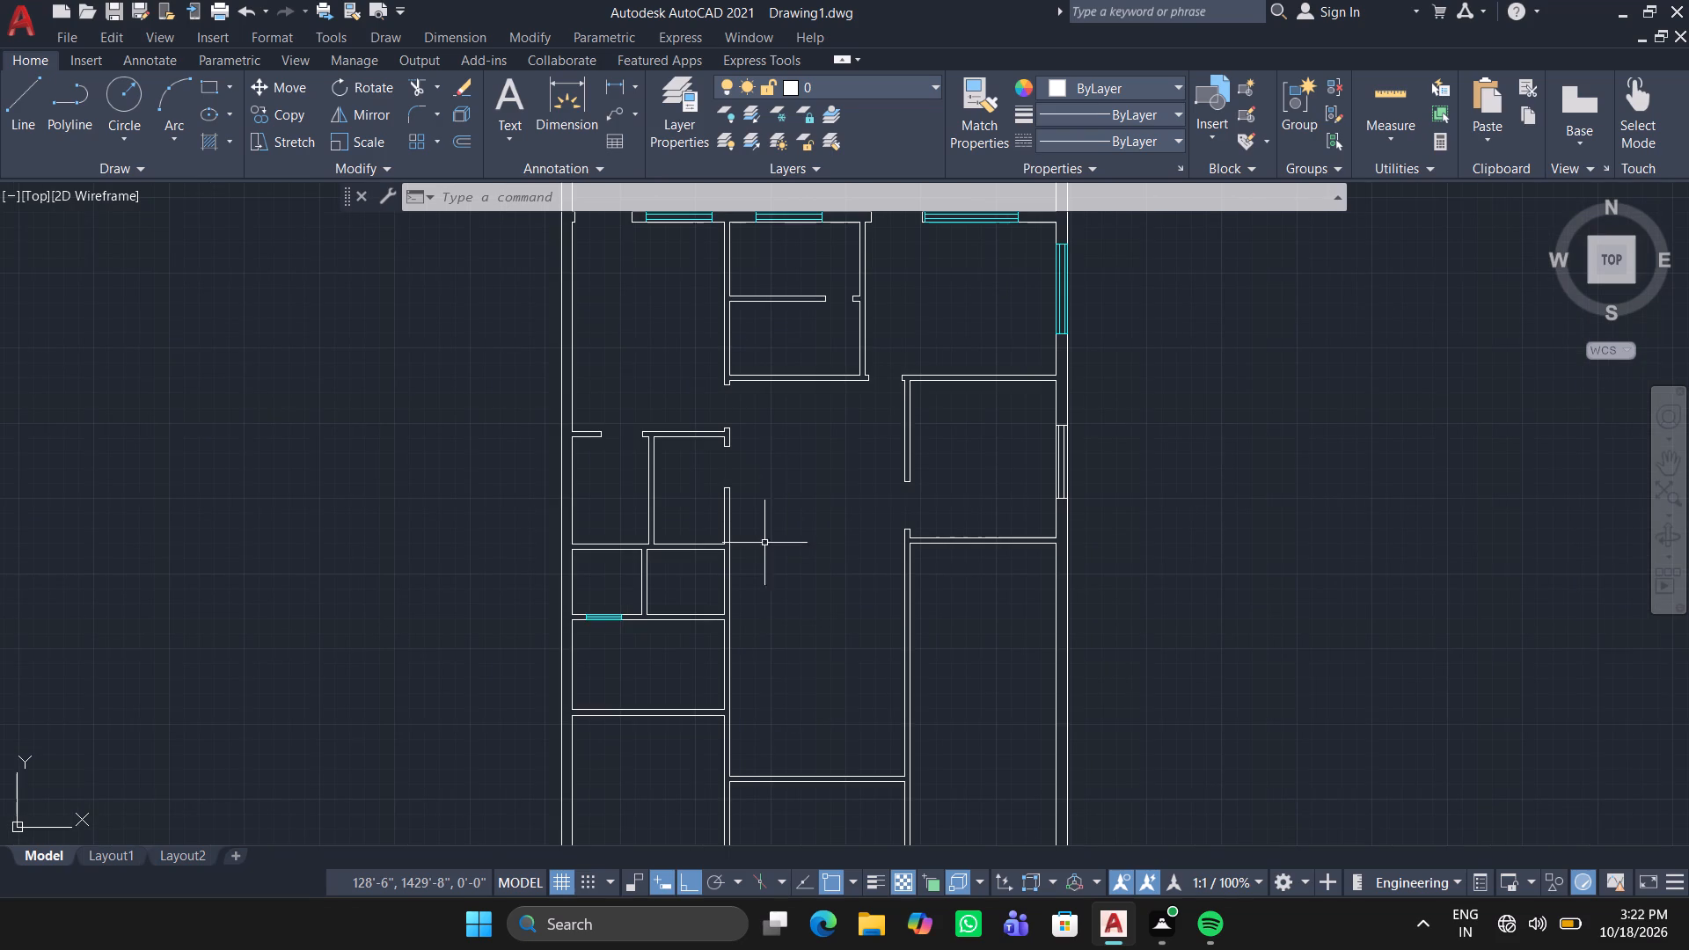
middle_click_drag(769, 556, 505, 424)
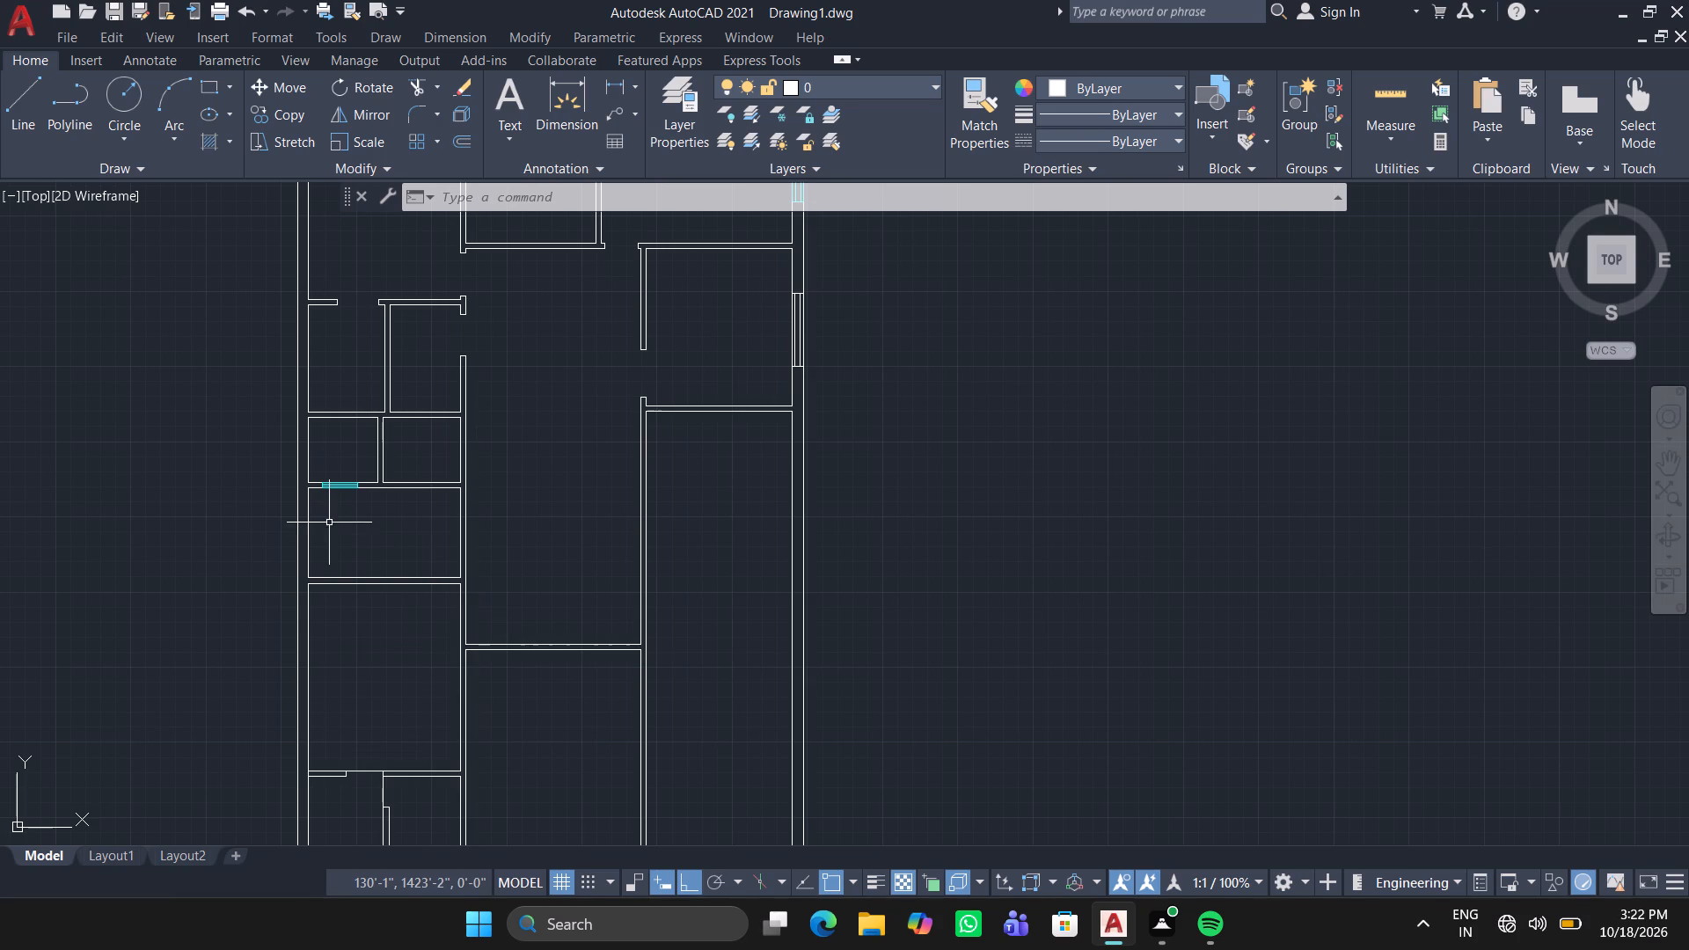
scroll(309, 280, "up", 3)
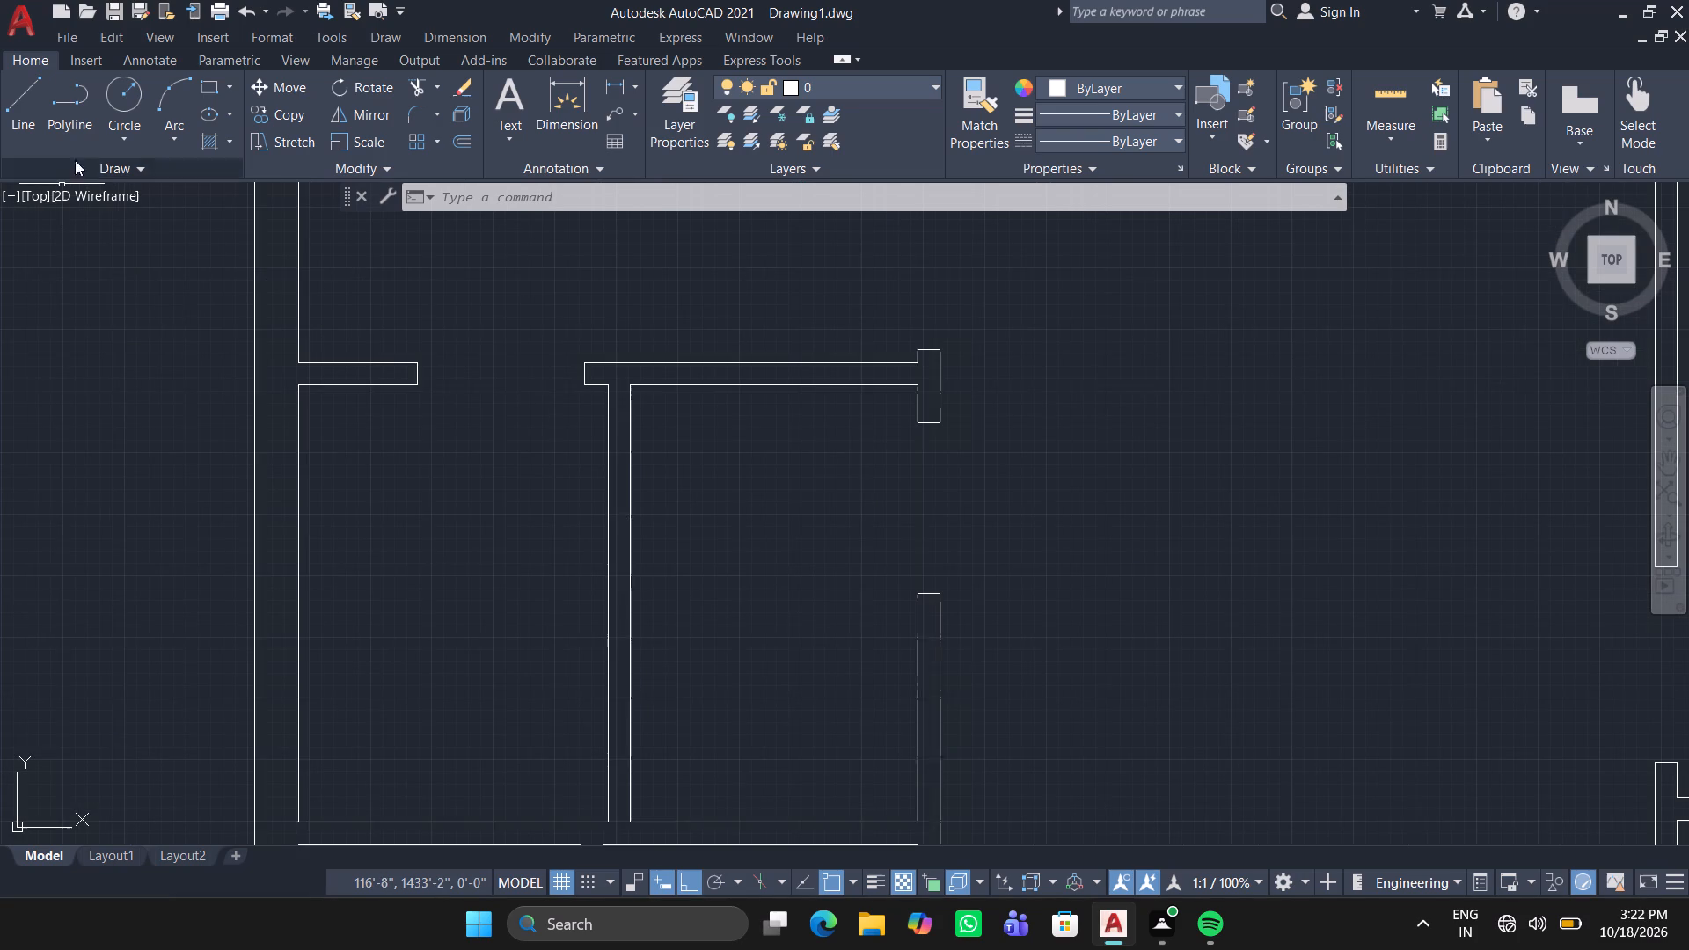
left_click(19, 83)
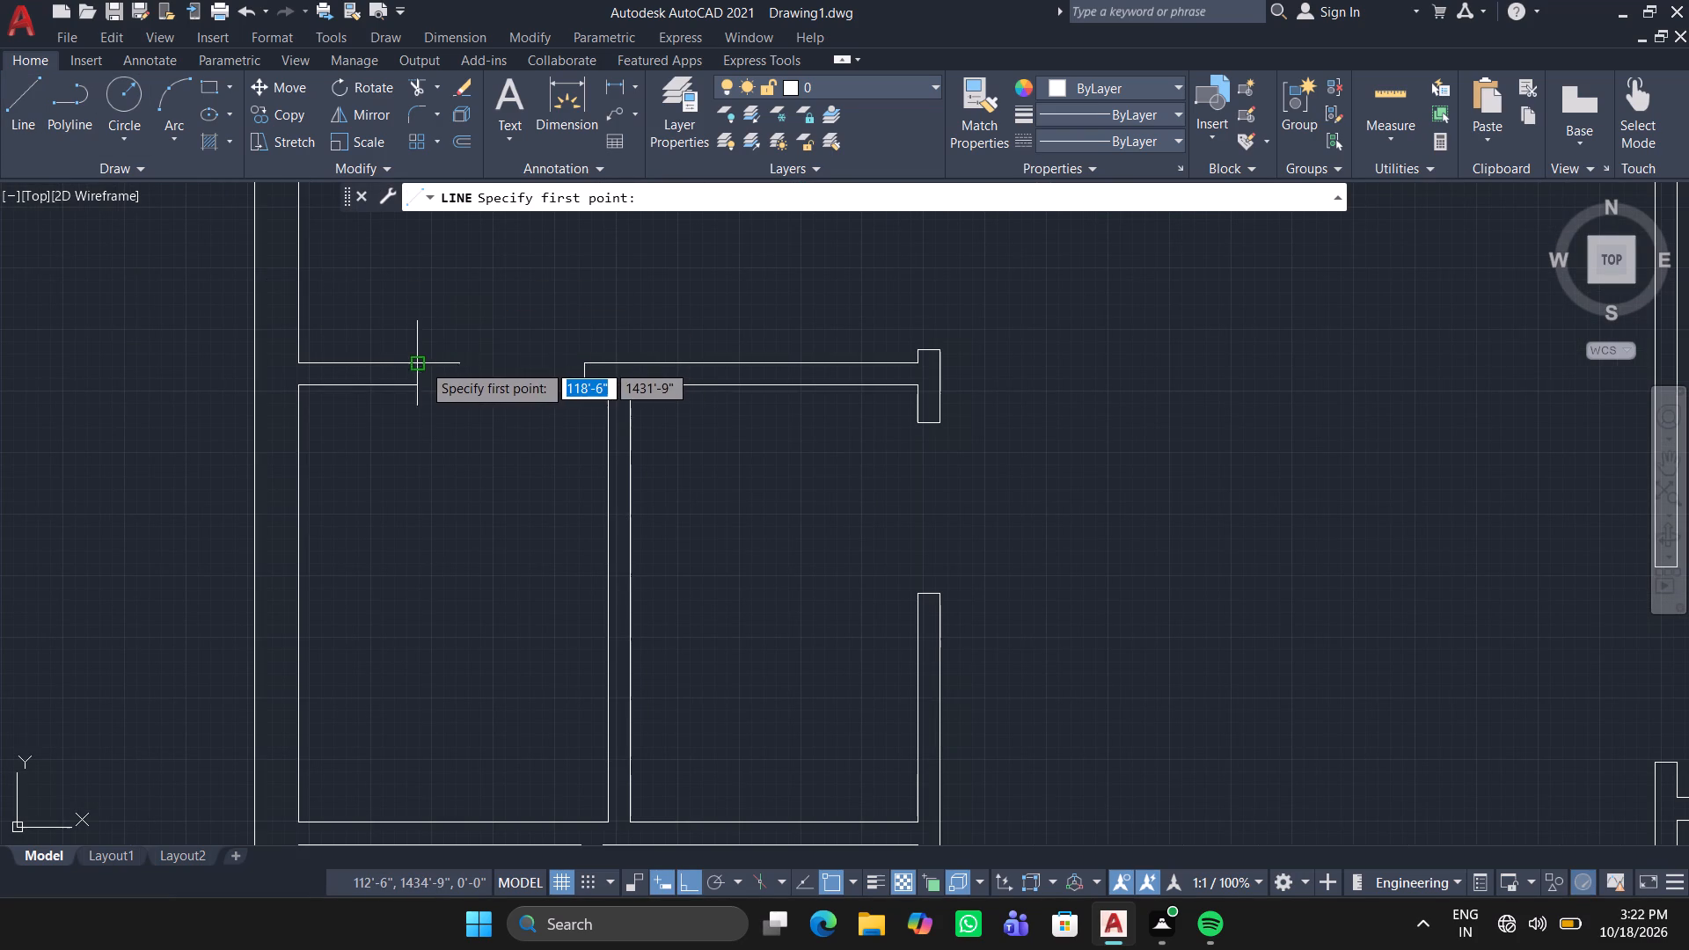
left_click(410, 363)
scroll(585, 365, "up", 2)
left_click(585, 365)
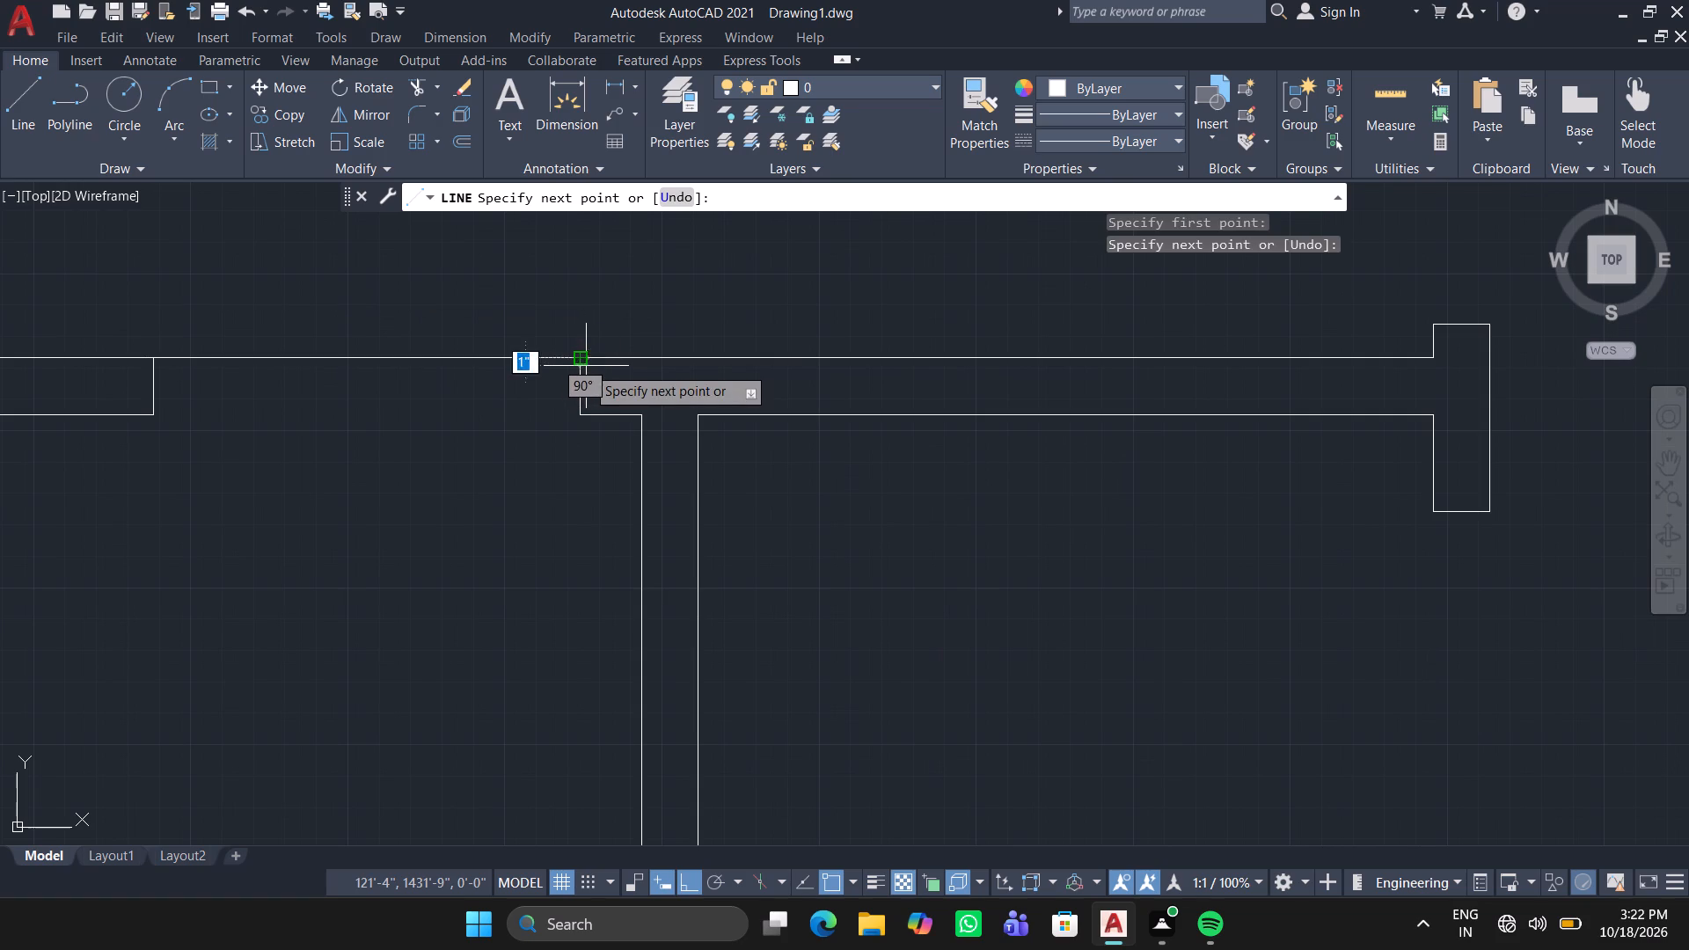
key("space")
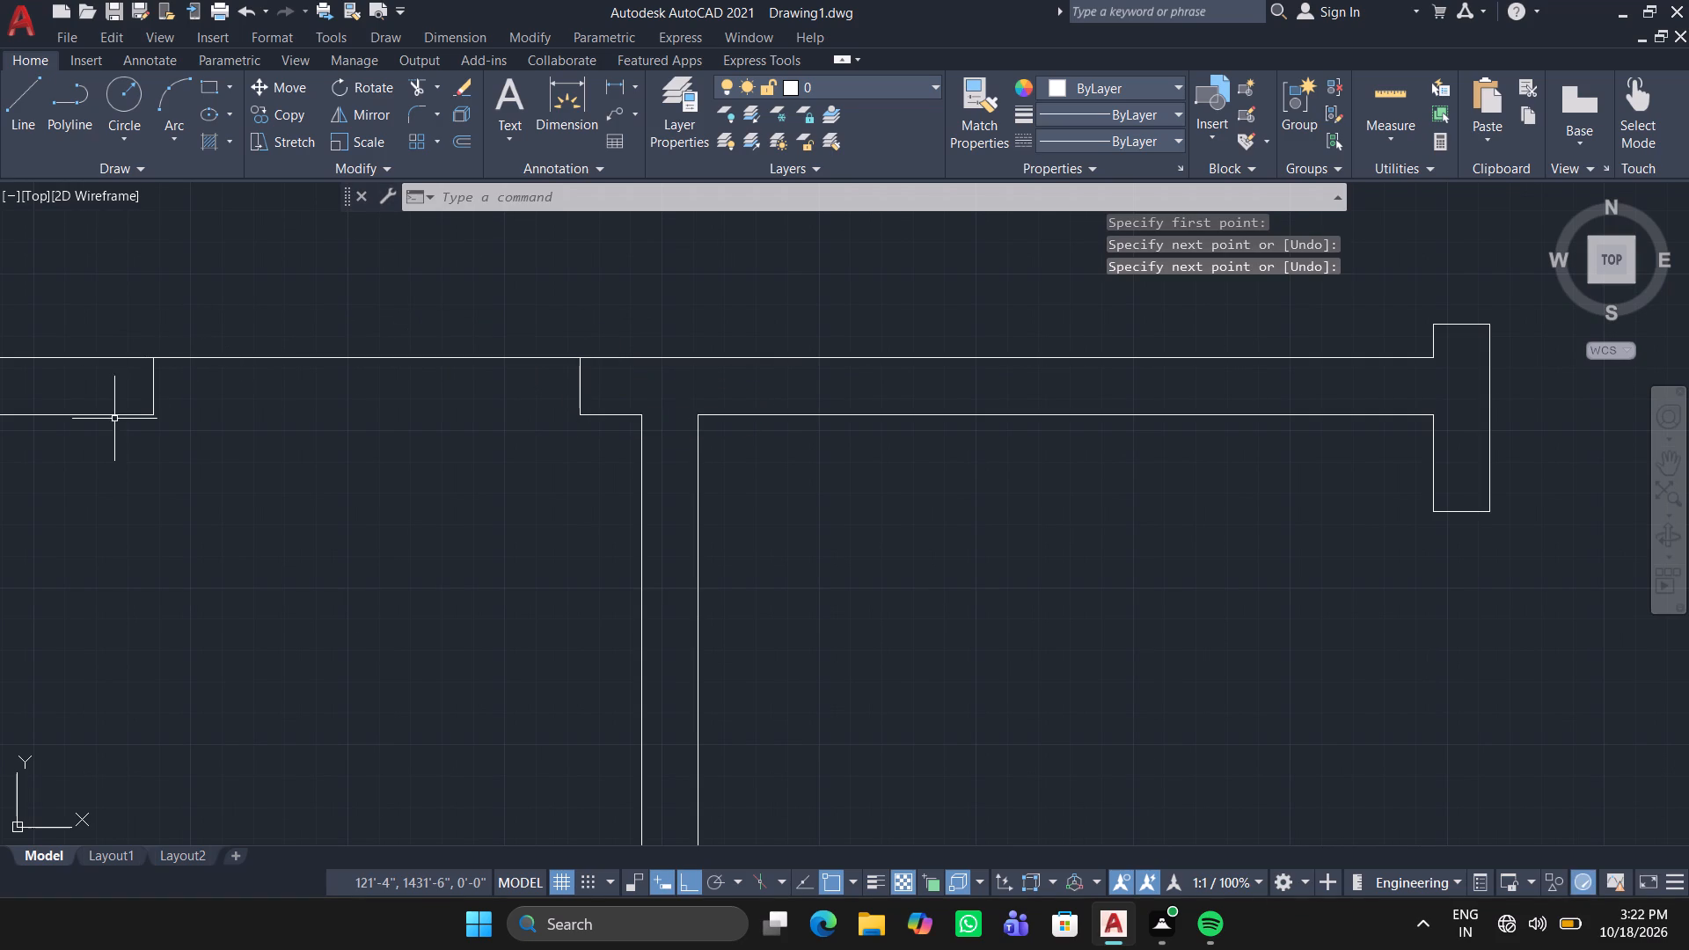
Stretch the south face line of that wall from the west jamb to the east jamb, closing the opening.
double_click(121, 417)
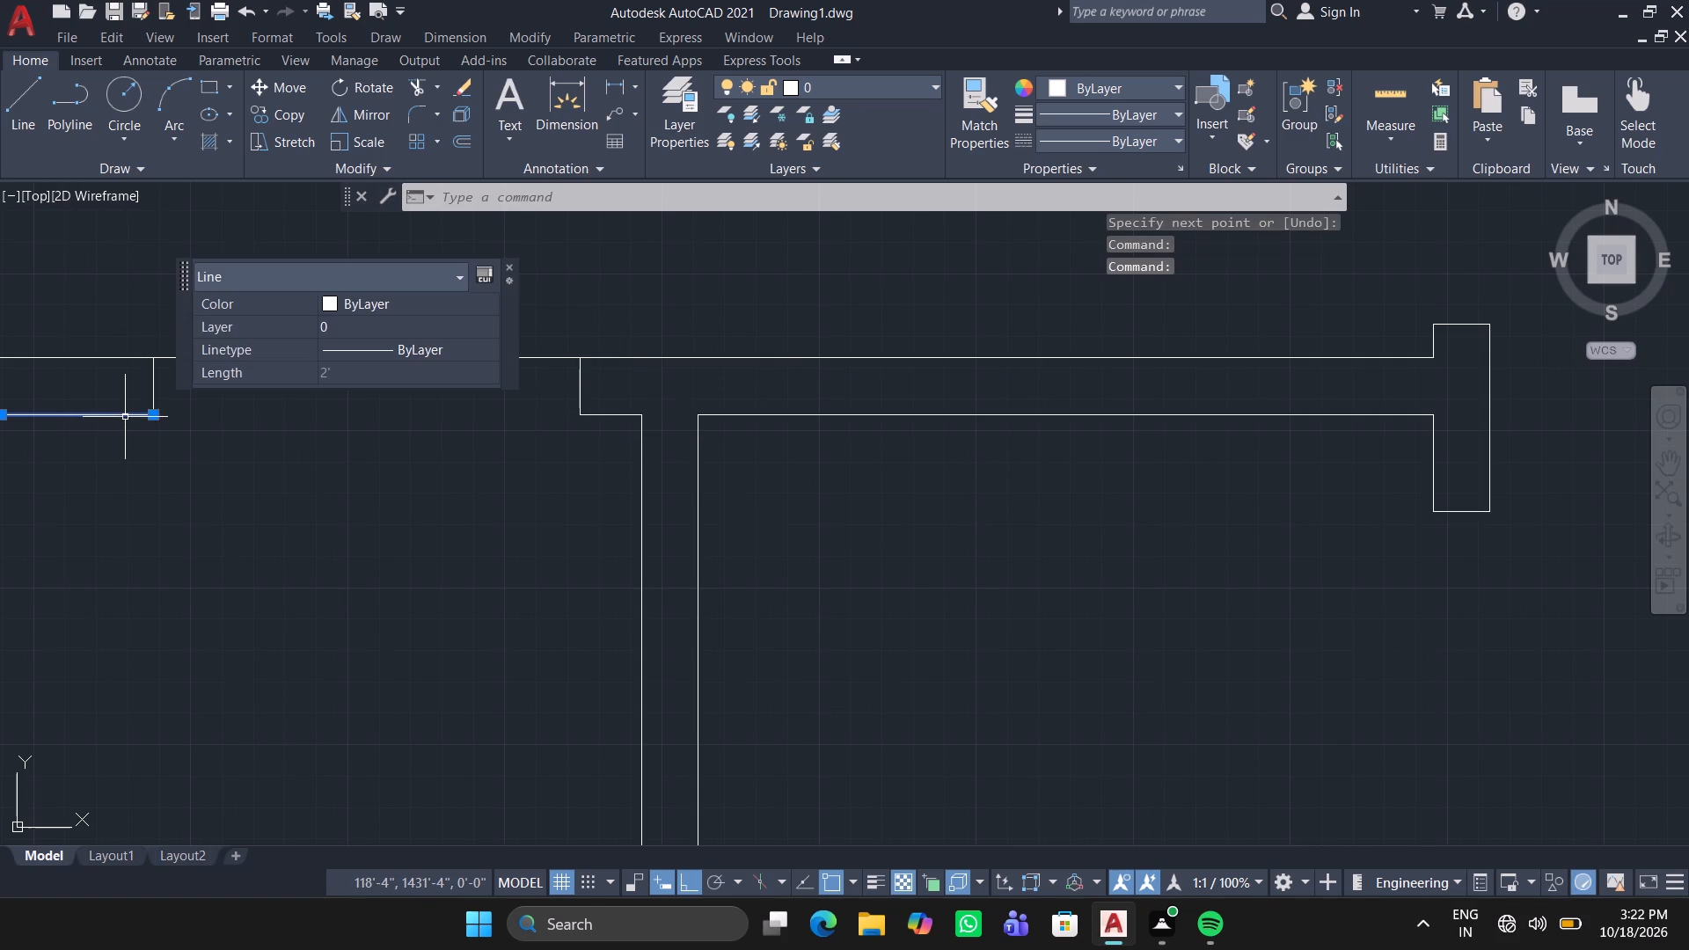
left_click(150, 415)
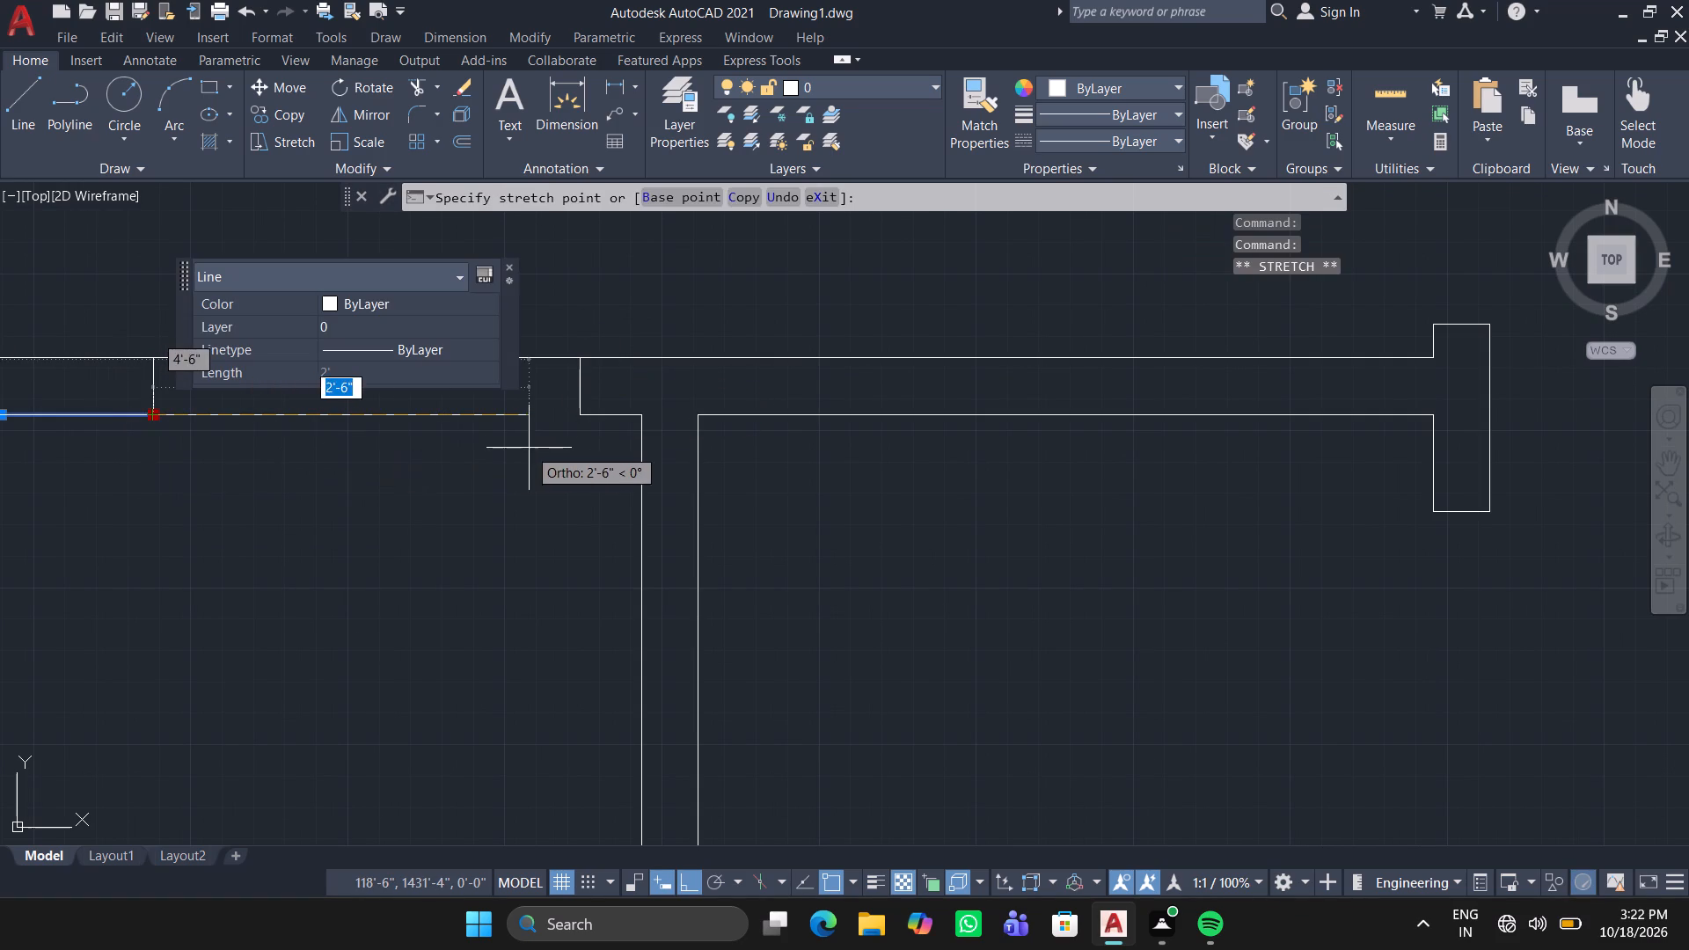
double_click(582, 417)
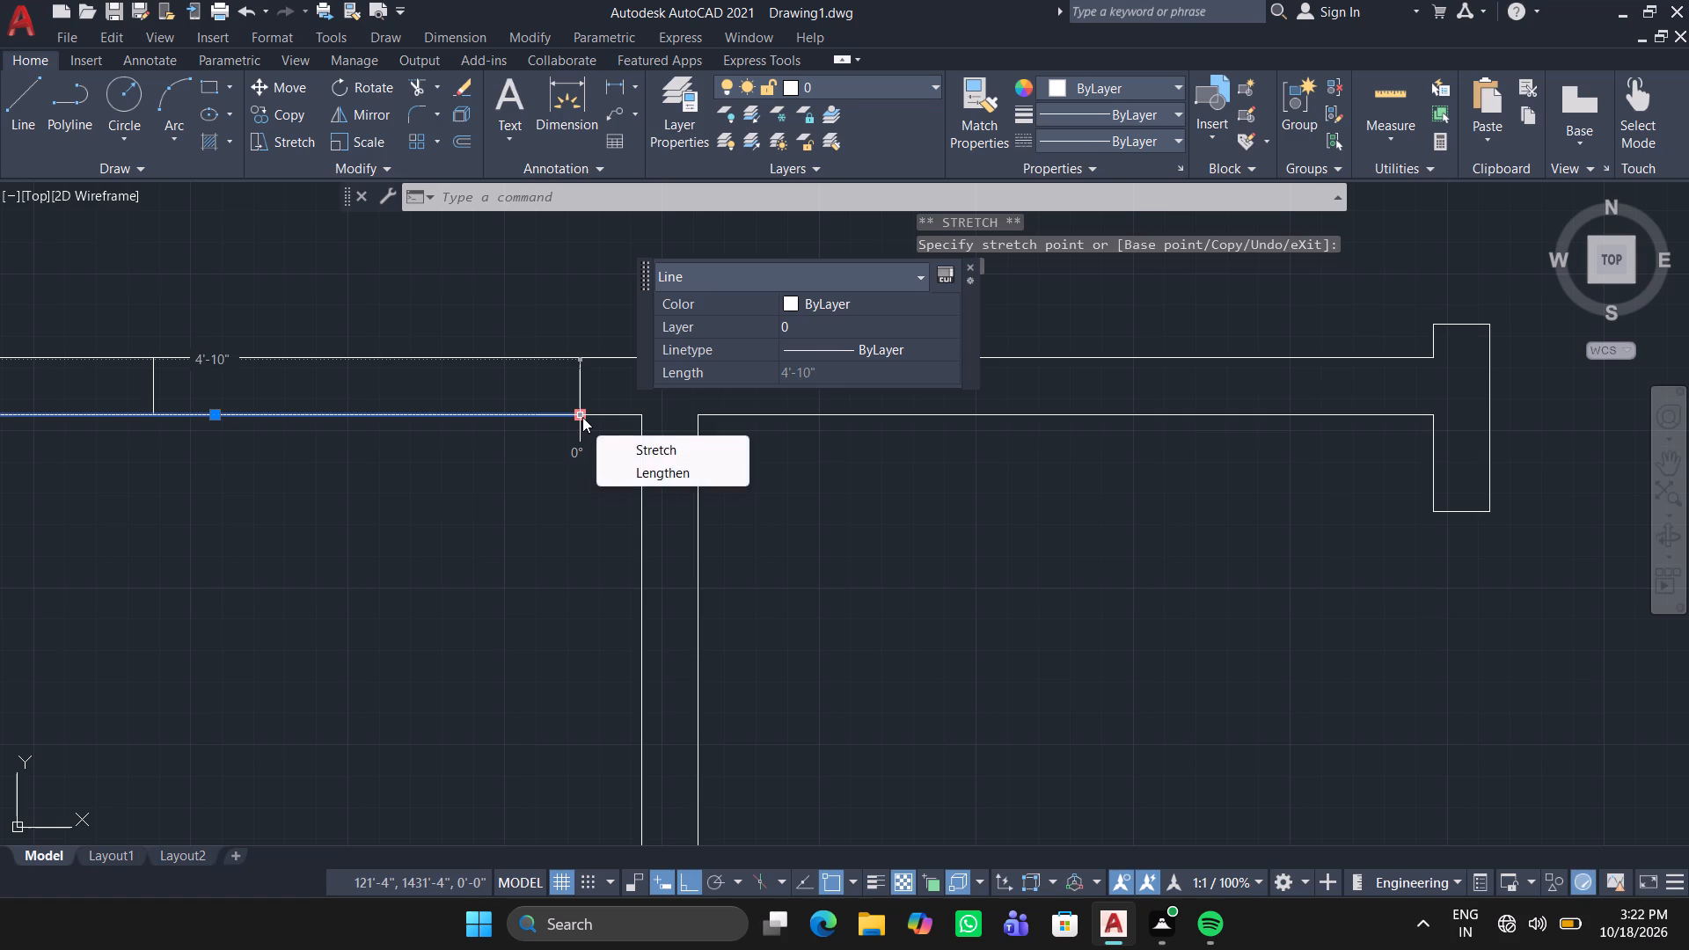
key("Escape")
key("Escape")
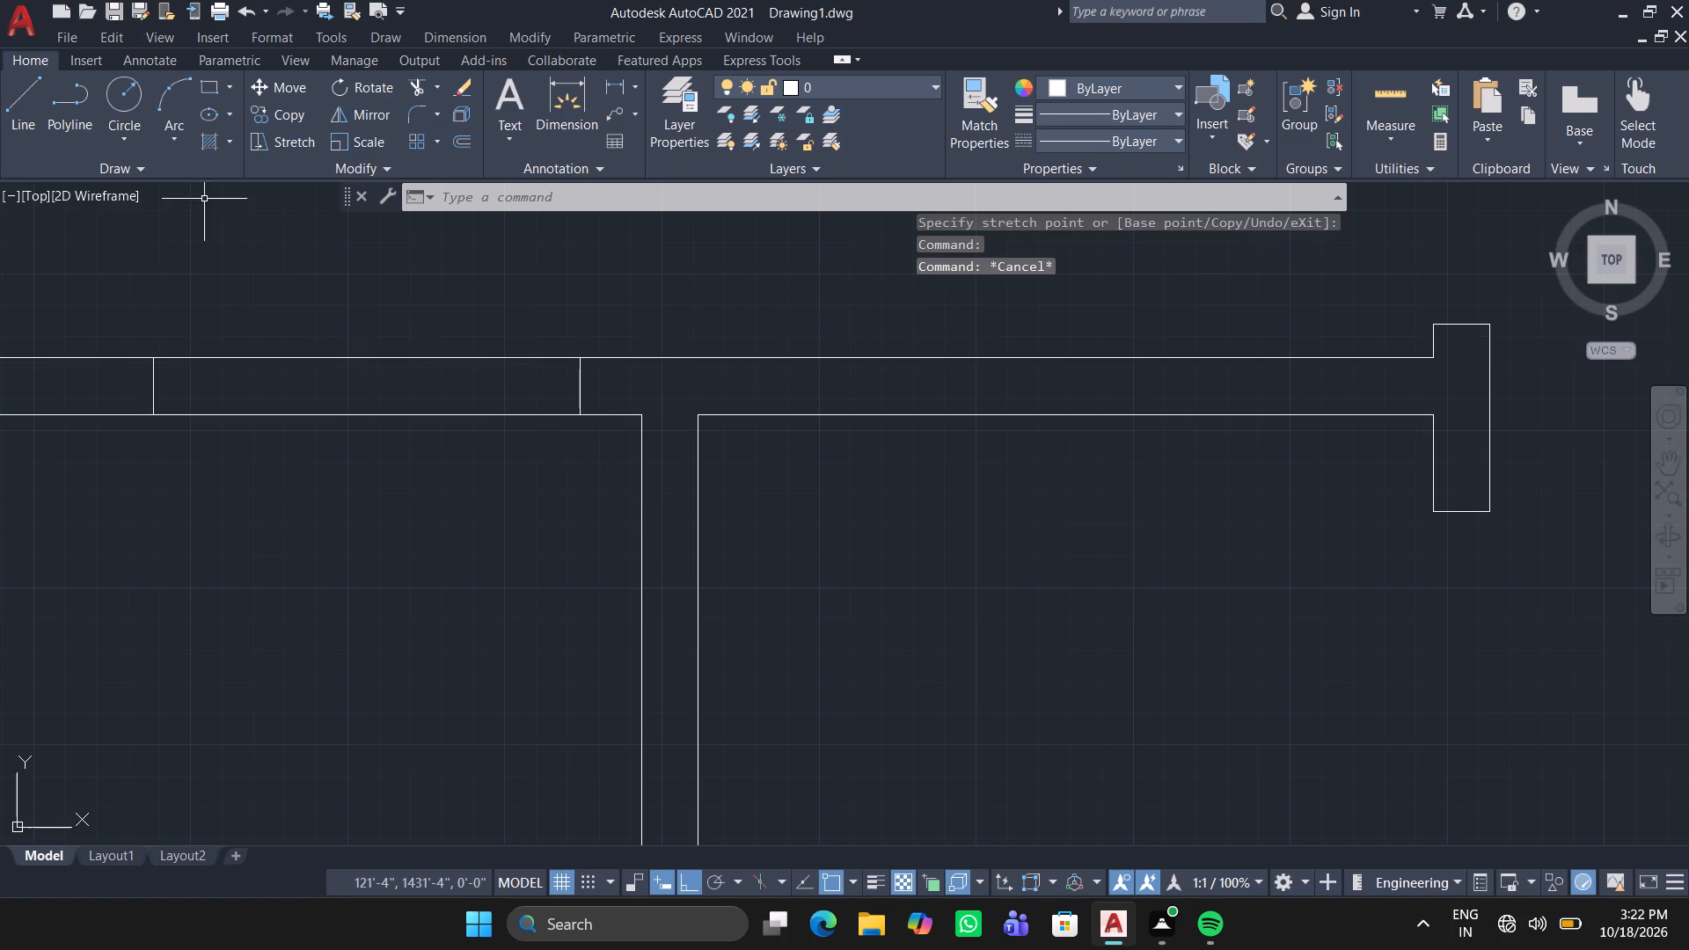
Trim away the two leftover jamb lines inside the closed north wall of the northwest small room.
left_click(413, 84)
scroll(106, 381, "up", 3)
left_click(106, 381)
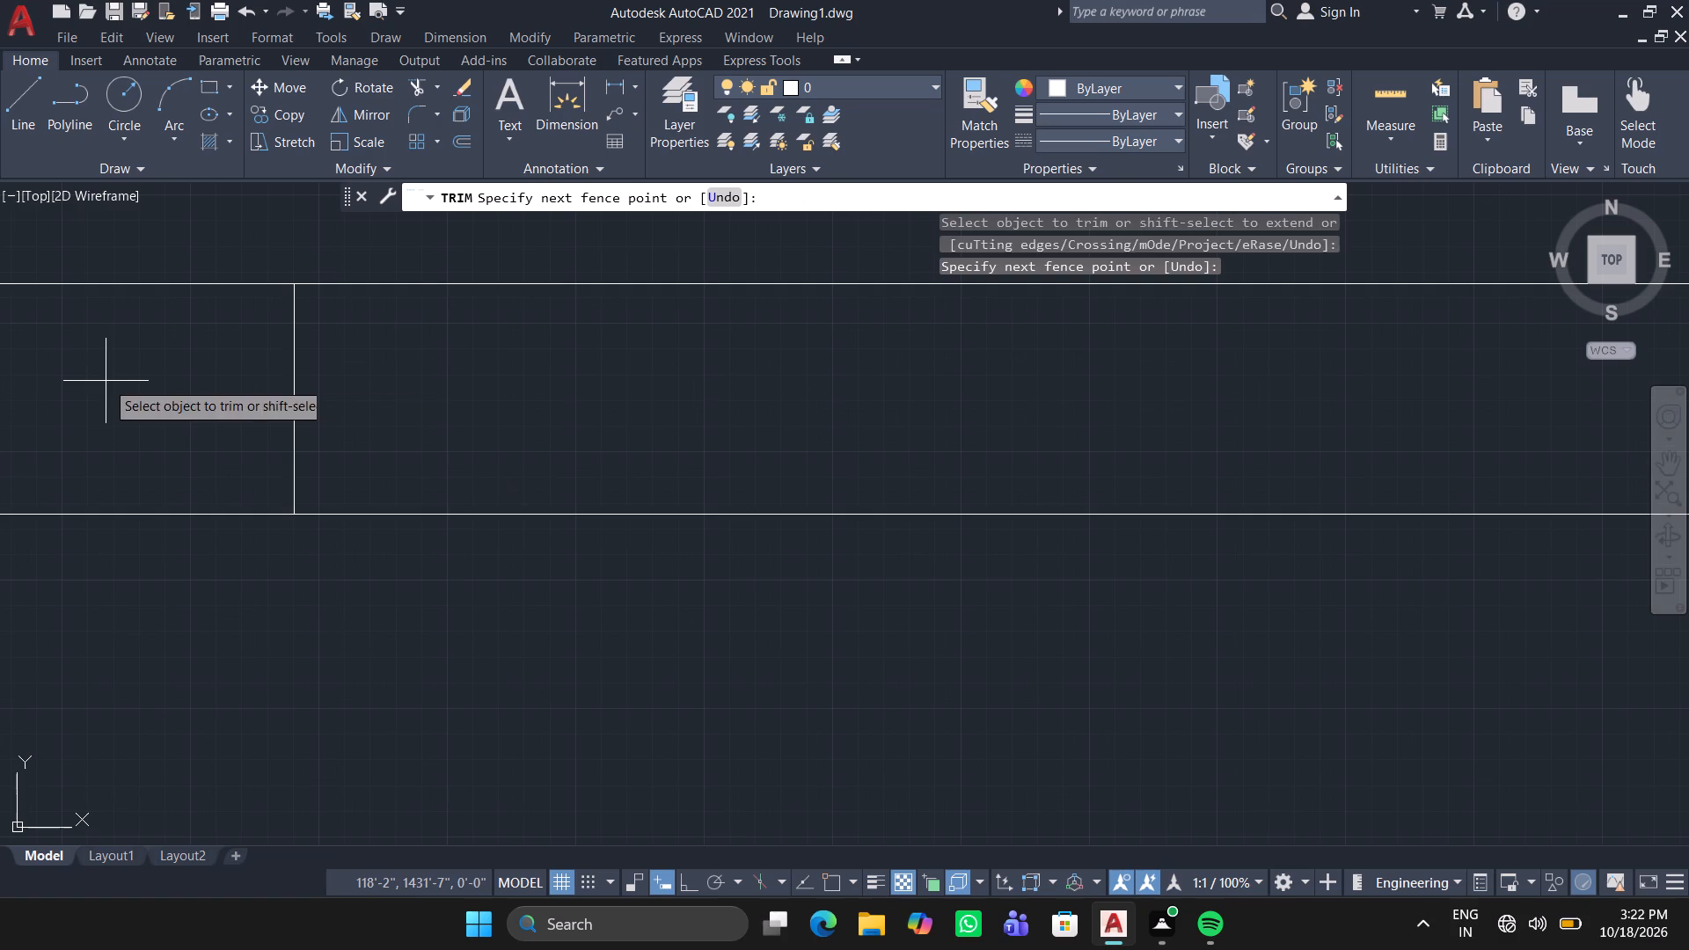
left_click(724, 376)
scroll(733, 376, "down", 3)
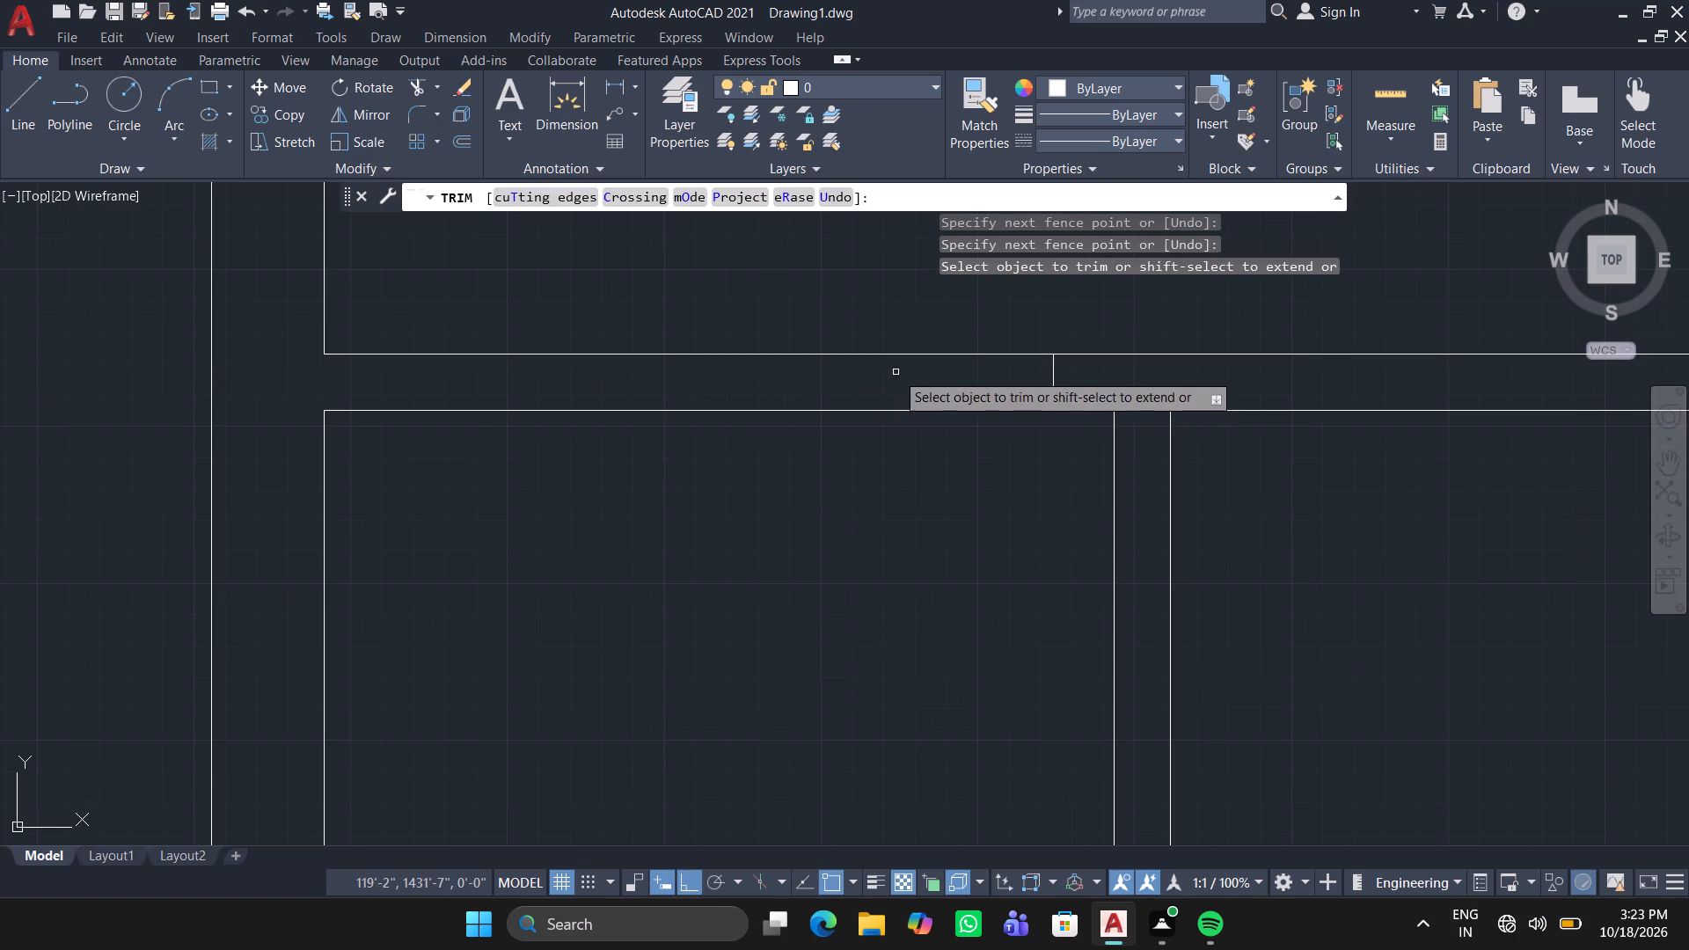
left_click(969, 388)
left_click(1145, 378)
scroll(1019, 499, "down", 5)
key("space")
Draw two connected jamb lines about 2'-6" apart across the partition between the two northwest small rooms, just below the north wall.
type("l")
key("Return")
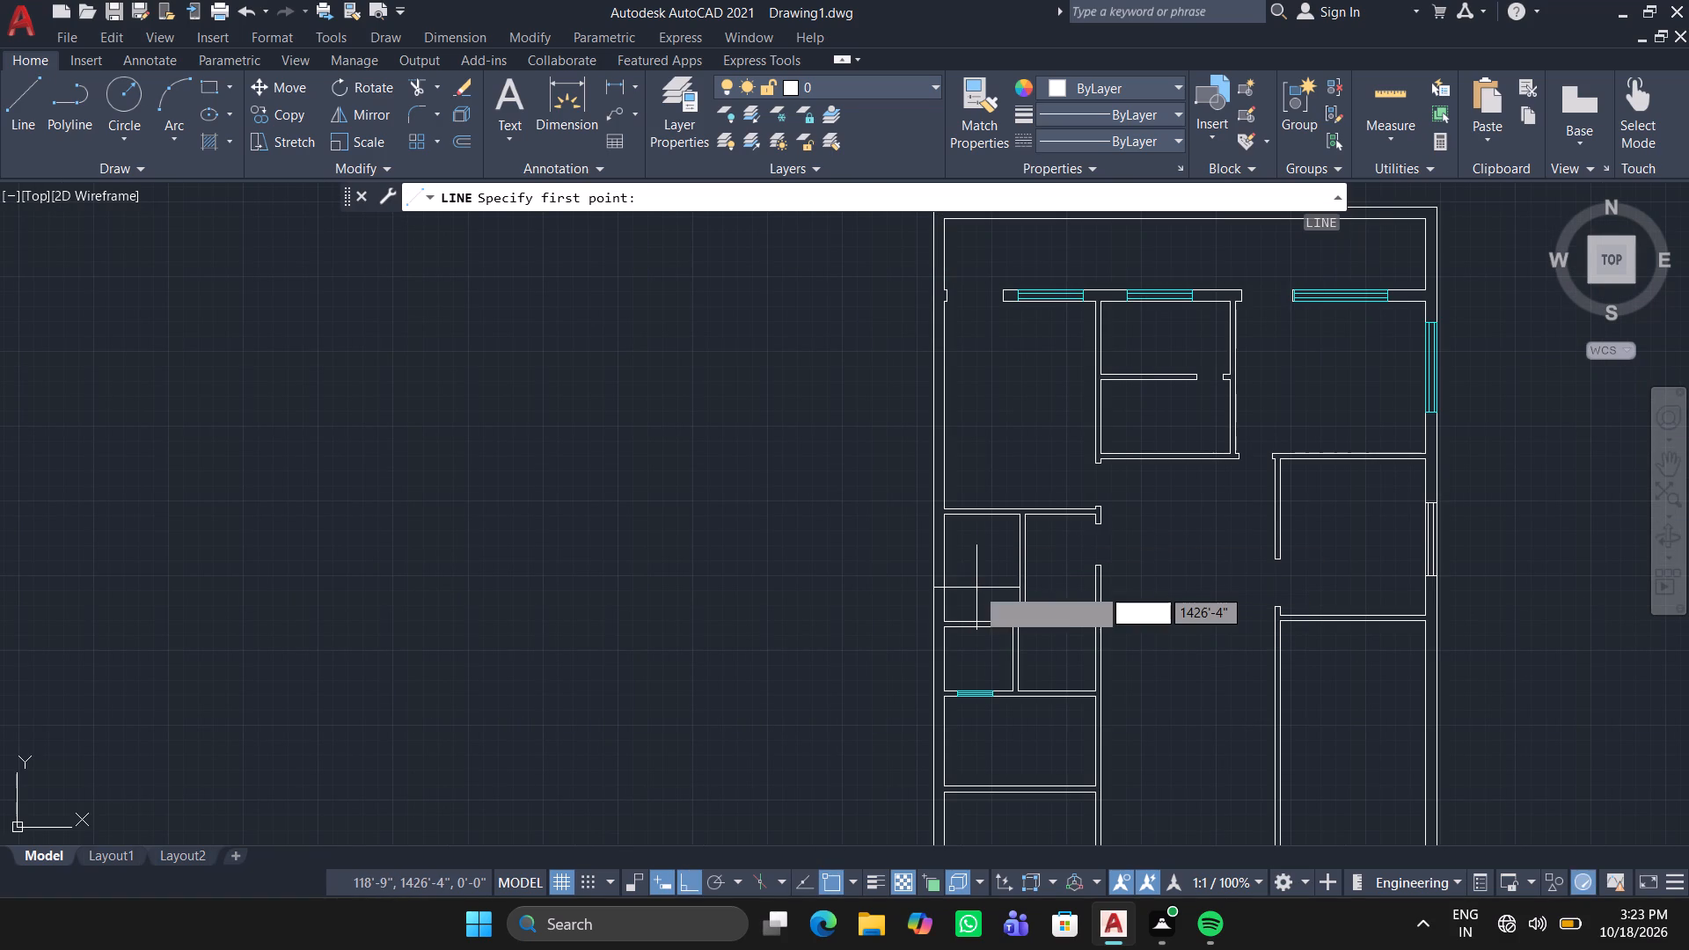
scroll(1027, 515, "up", 4)
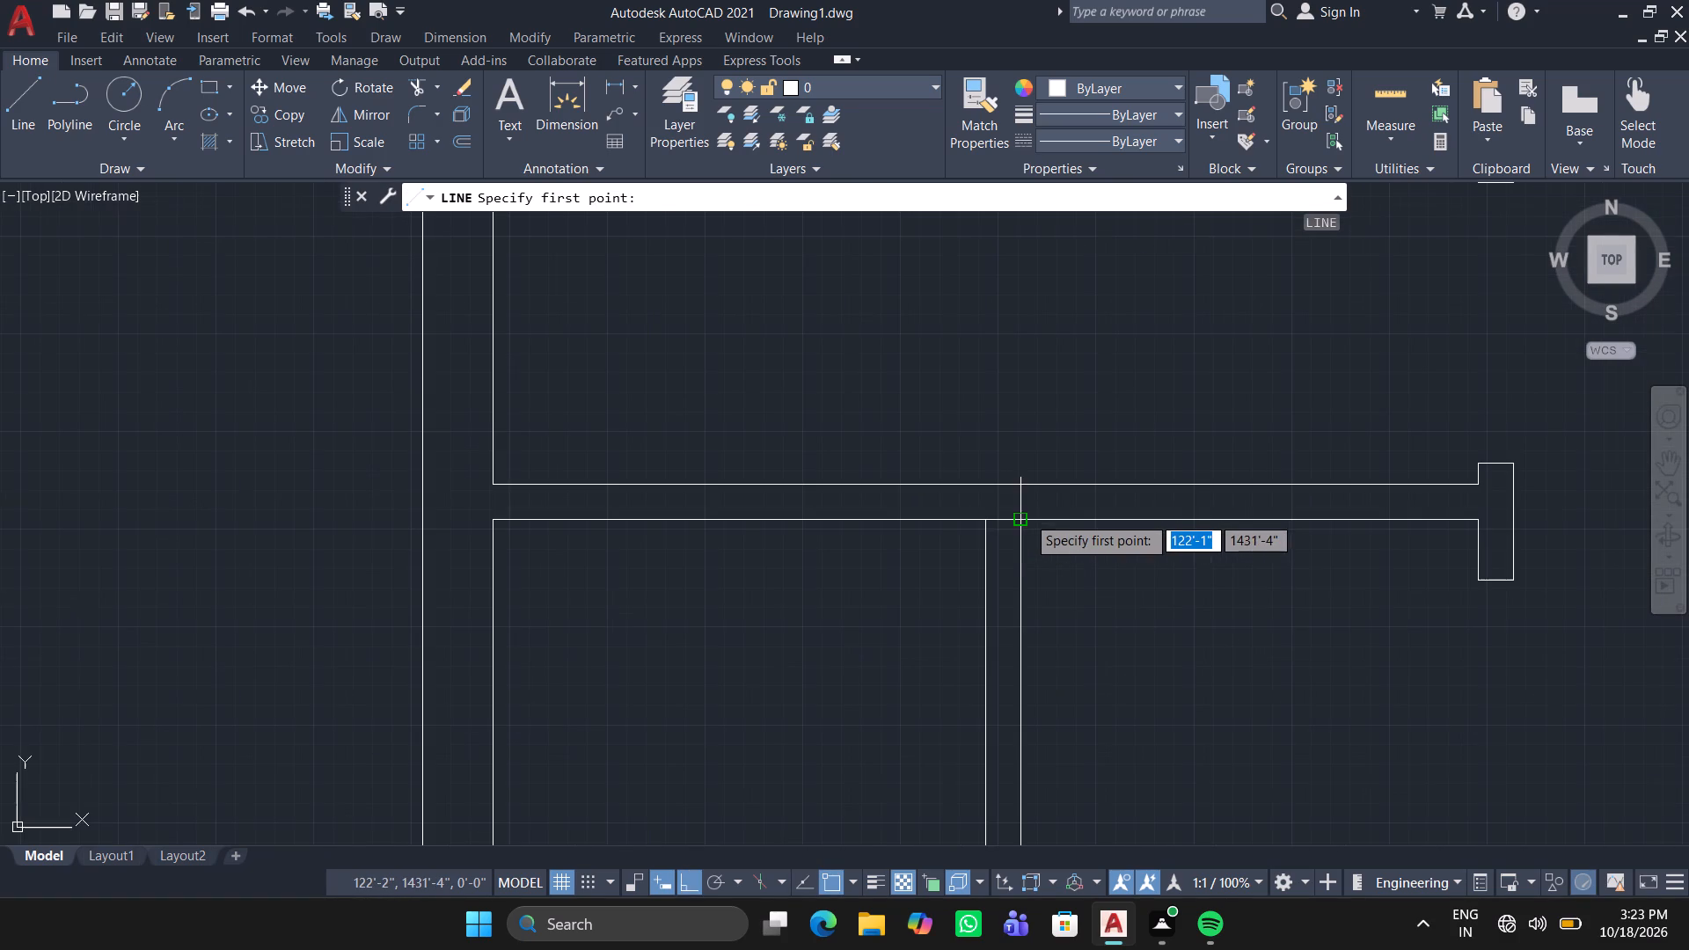
middle_click_drag(1080, 577, 930, 420)
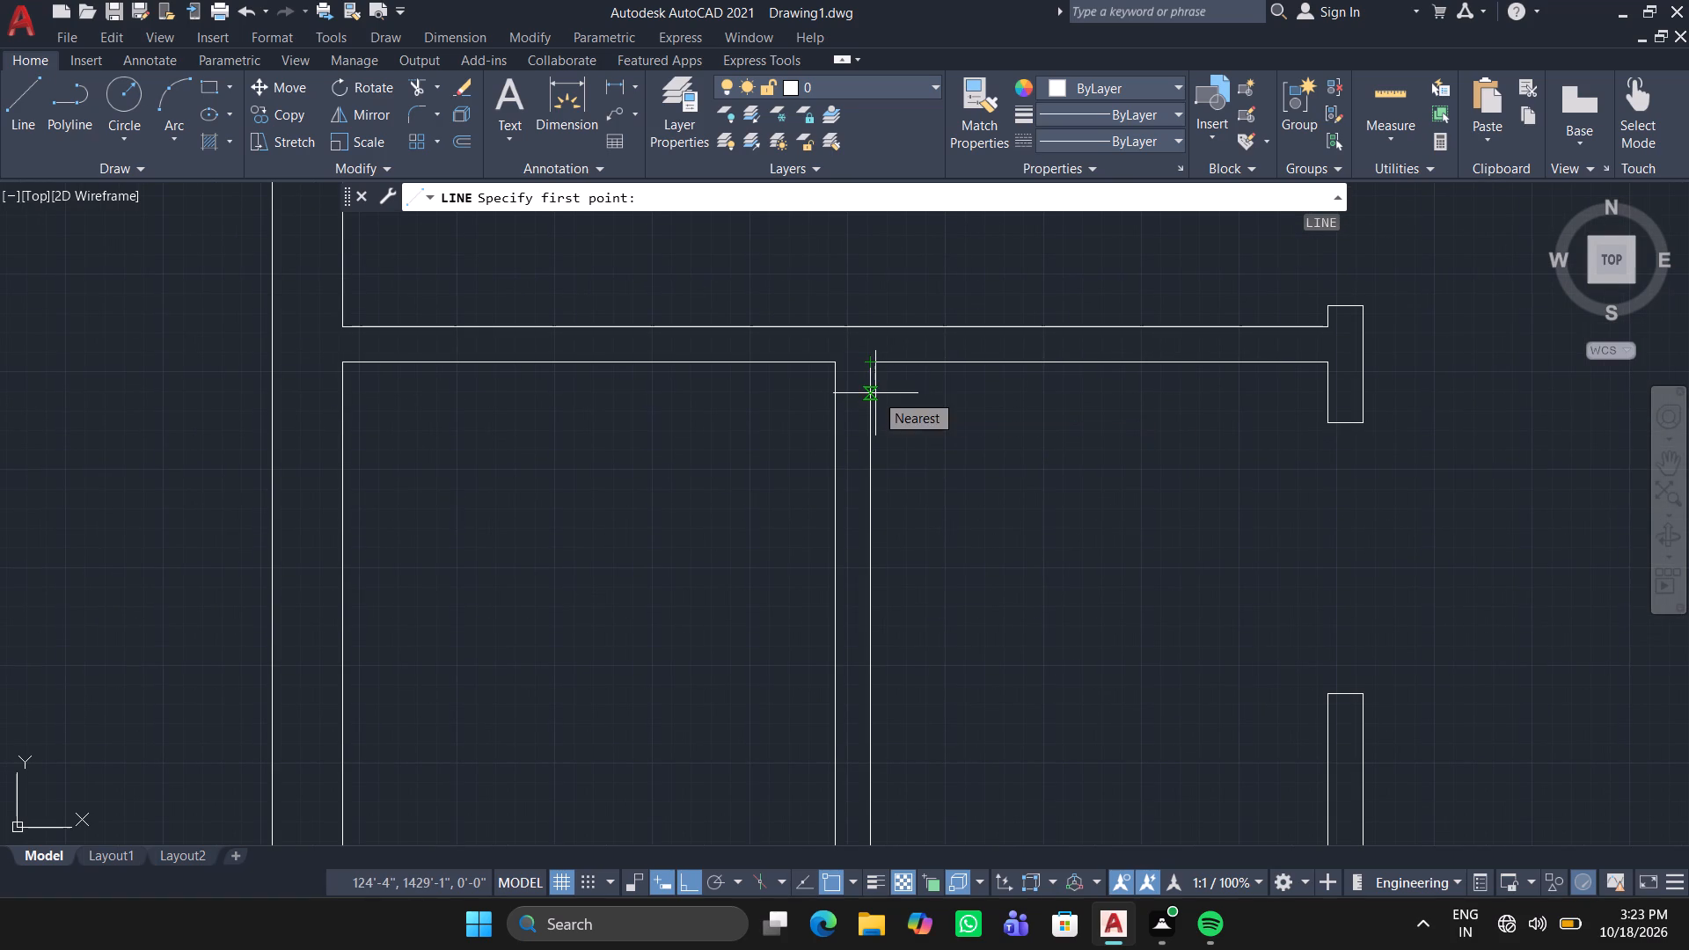
left_click(875, 393)
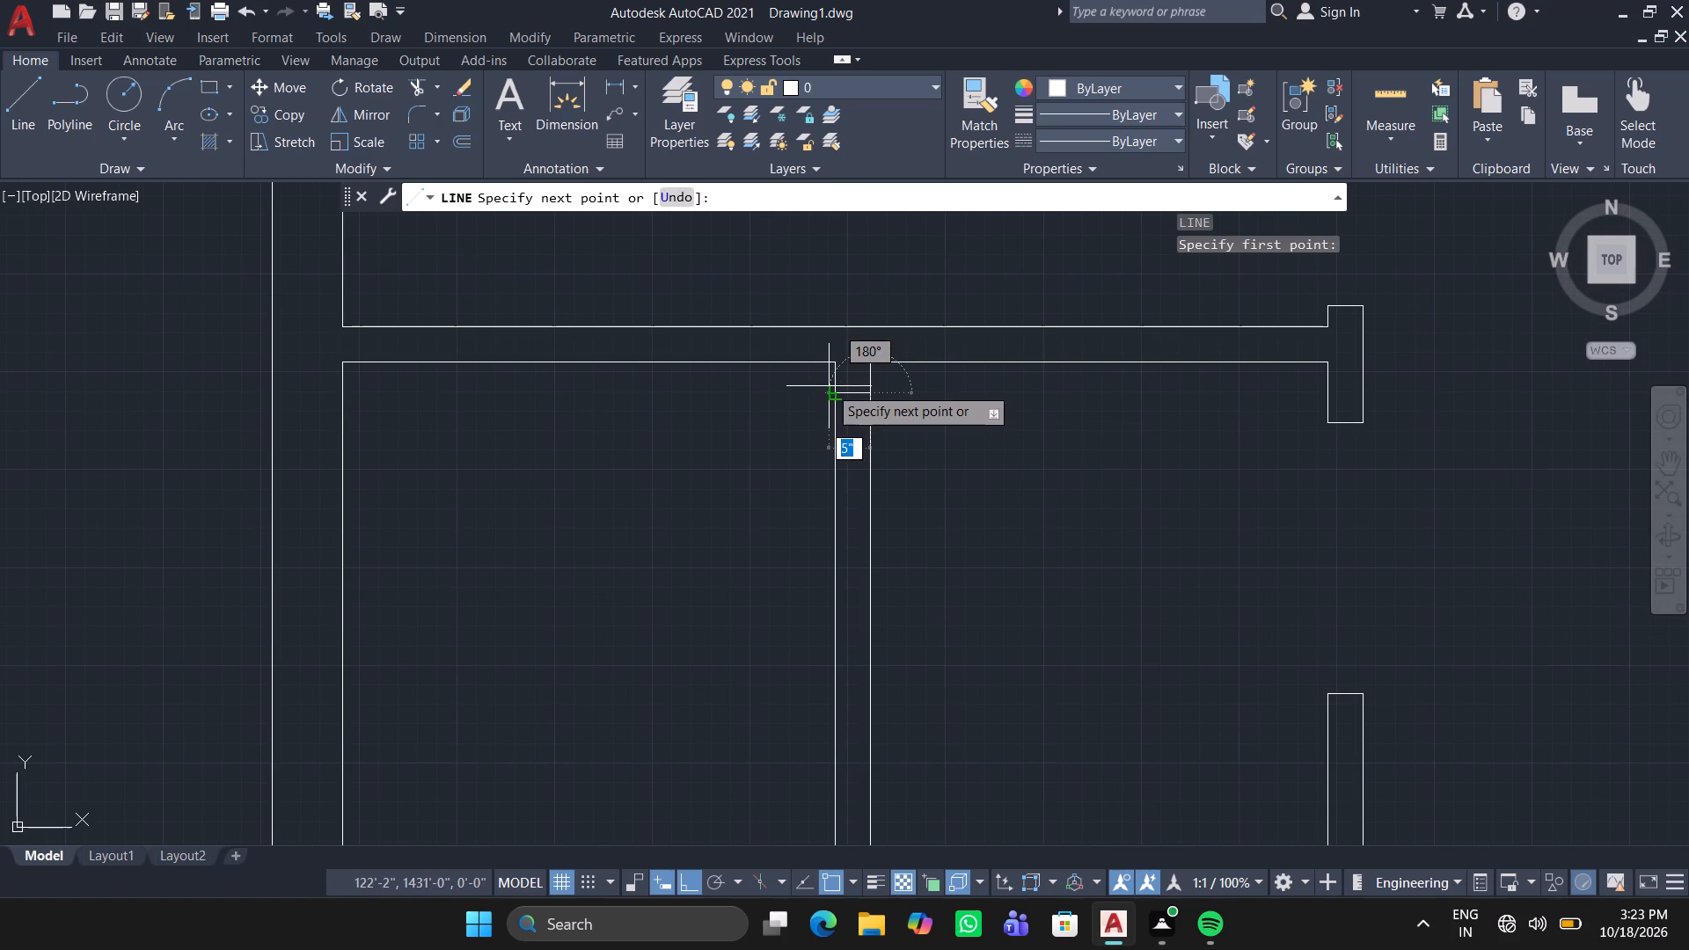
left_click(829, 386)
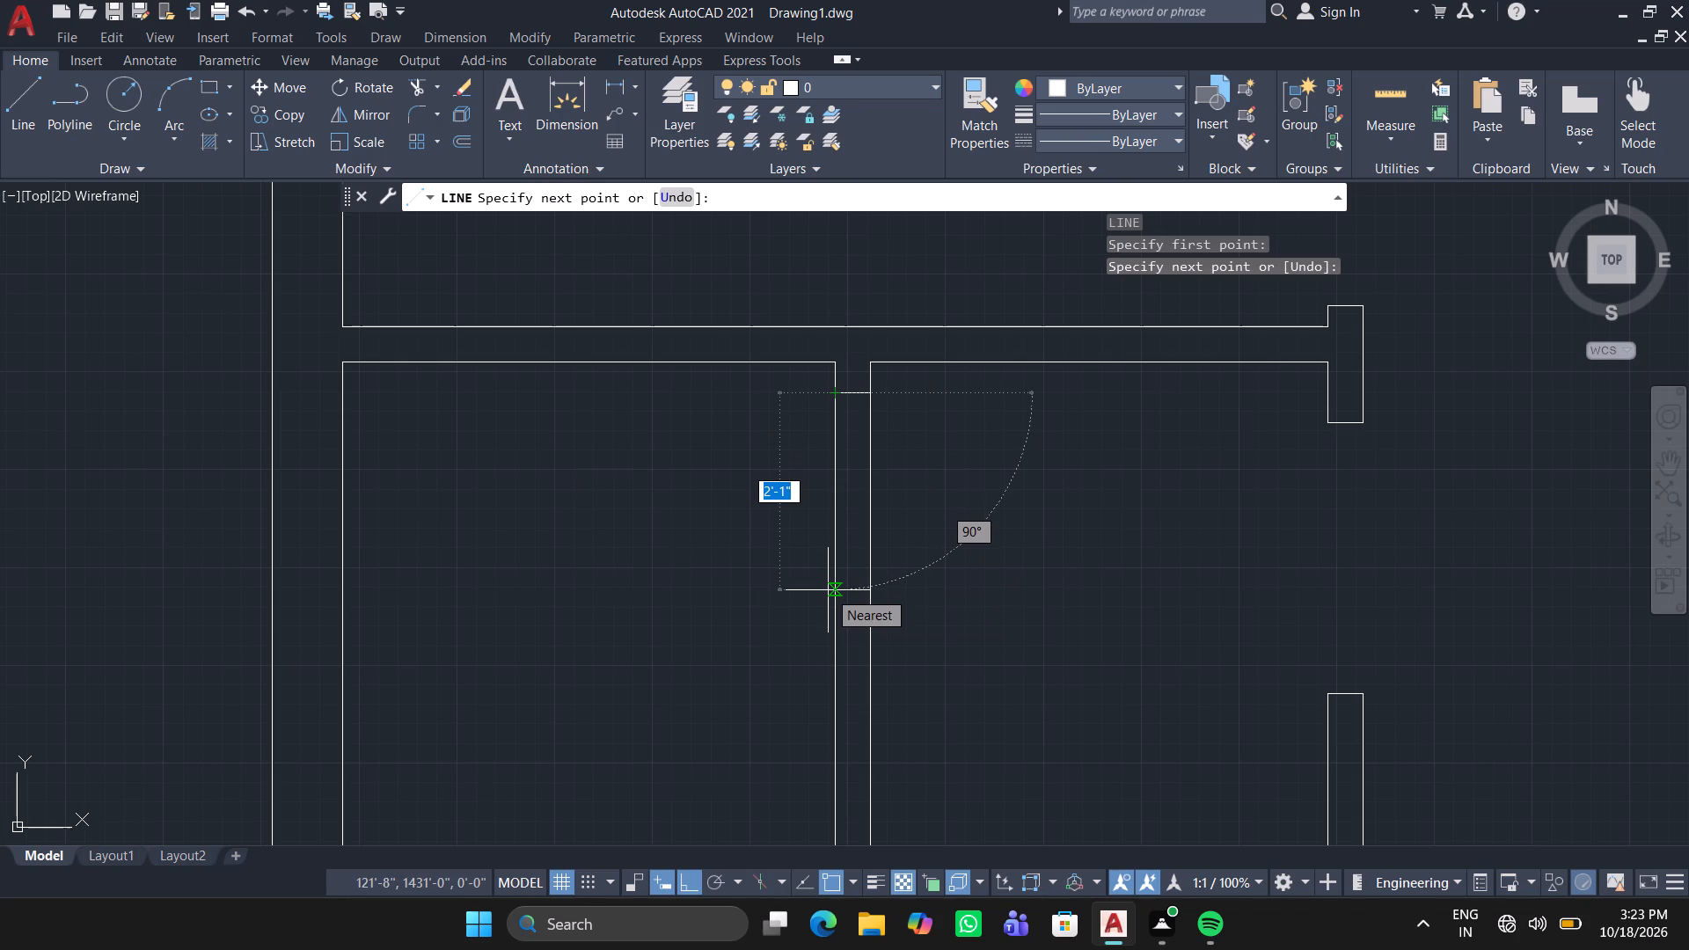
scroll(828, 590, "down", 1)
middle_click_drag(828, 590, 662, 472)
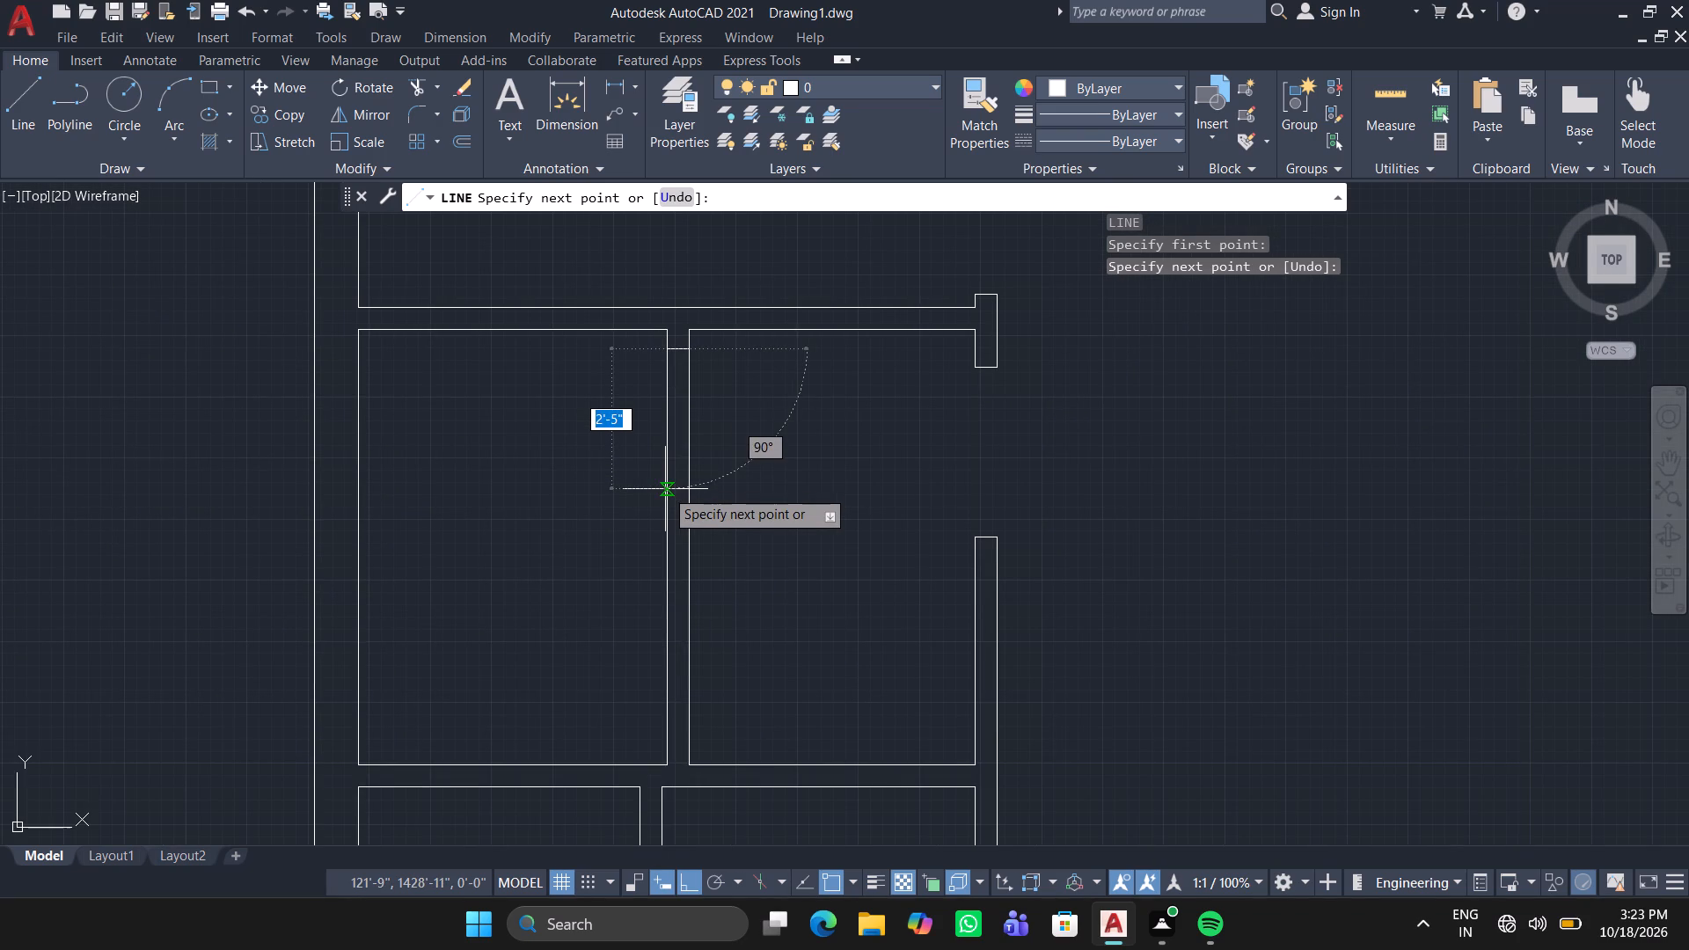
left_click(665, 500)
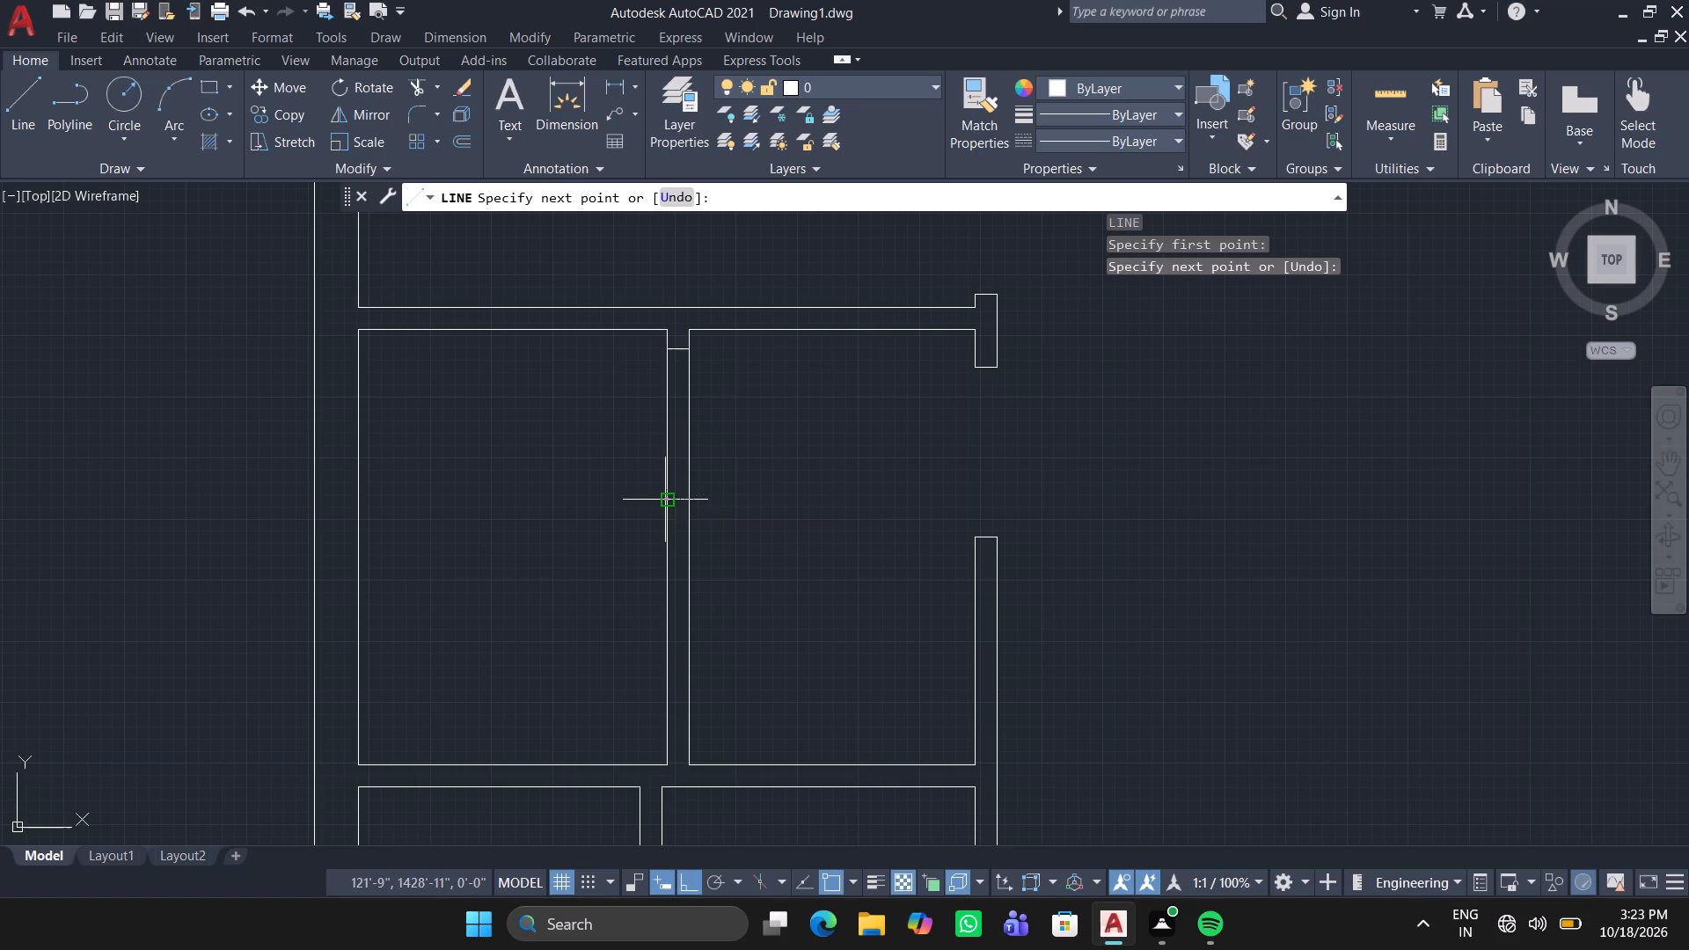
left_click(693, 497)
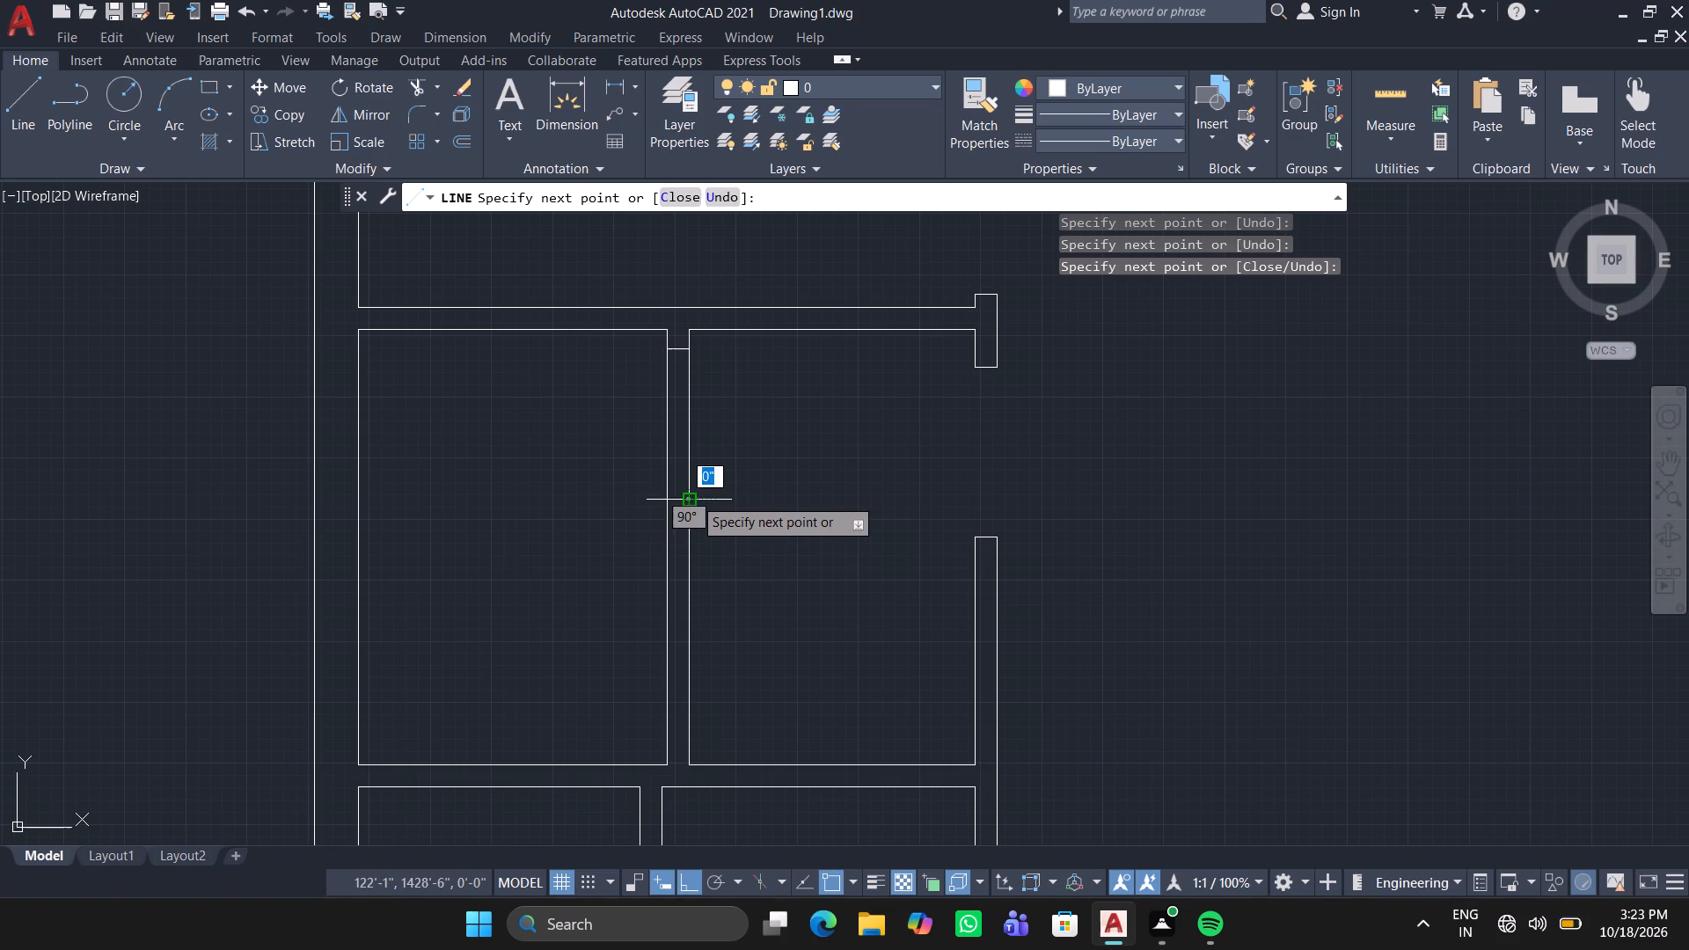
key("Return")
Trim the partition's wall lines between the two jambs to open the doorway between the small rooms.
type("tr")
key("Return")
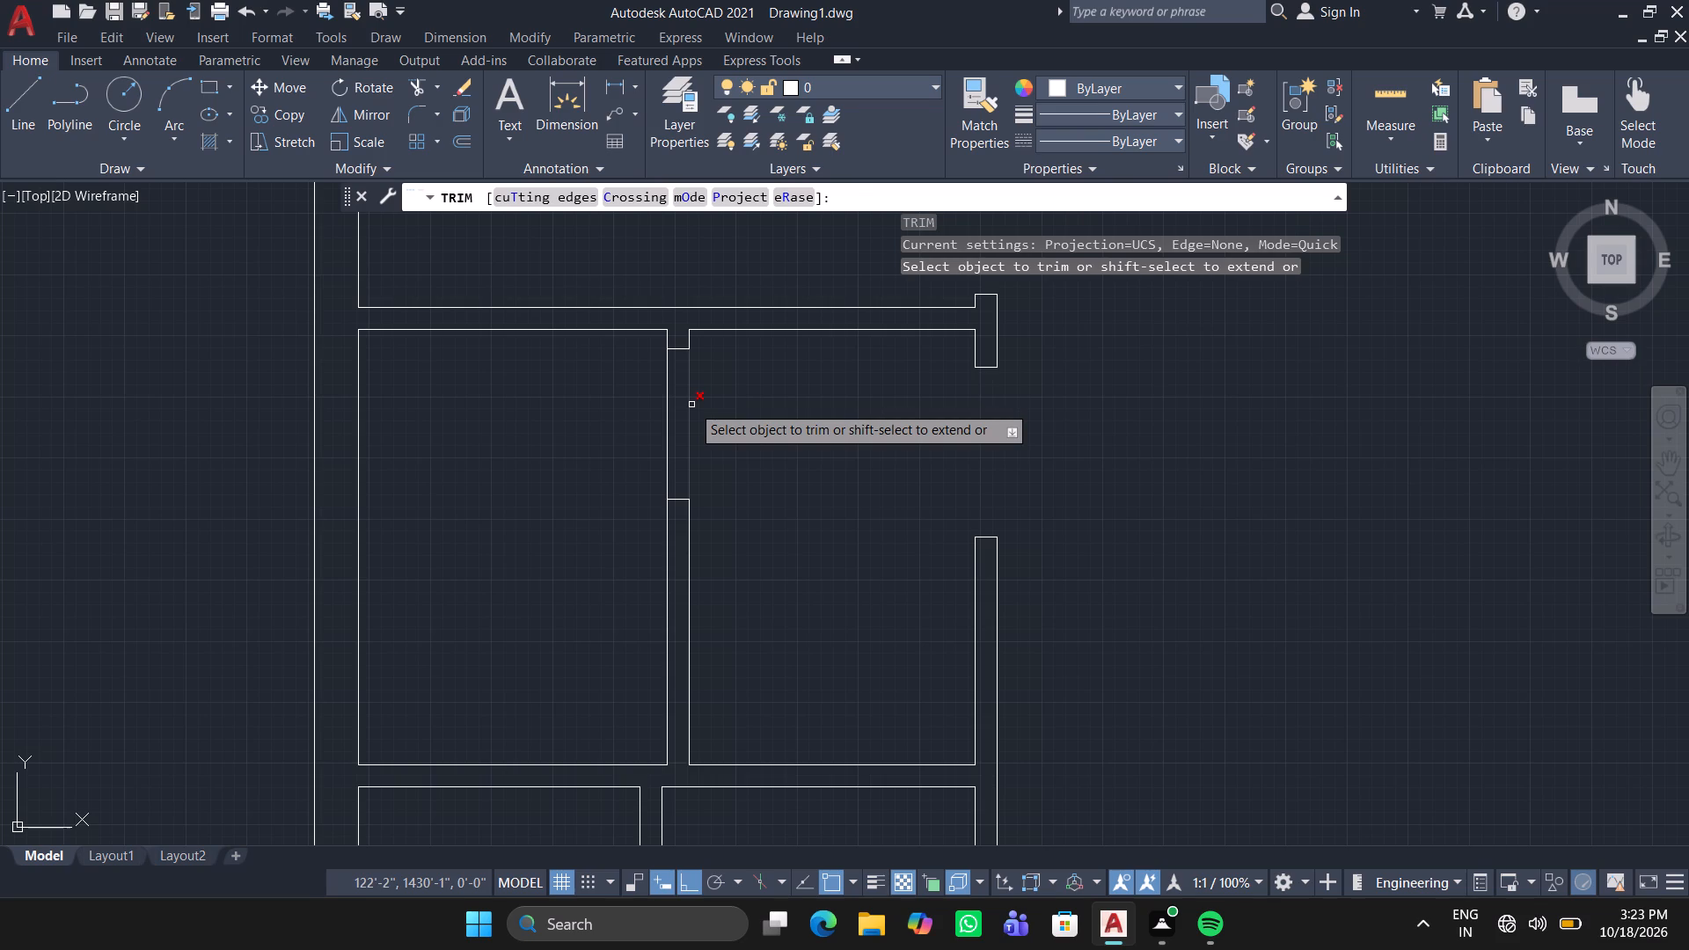
left_click(691, 405)
left_click_drag(552, 420, 586, 420)
key("space")
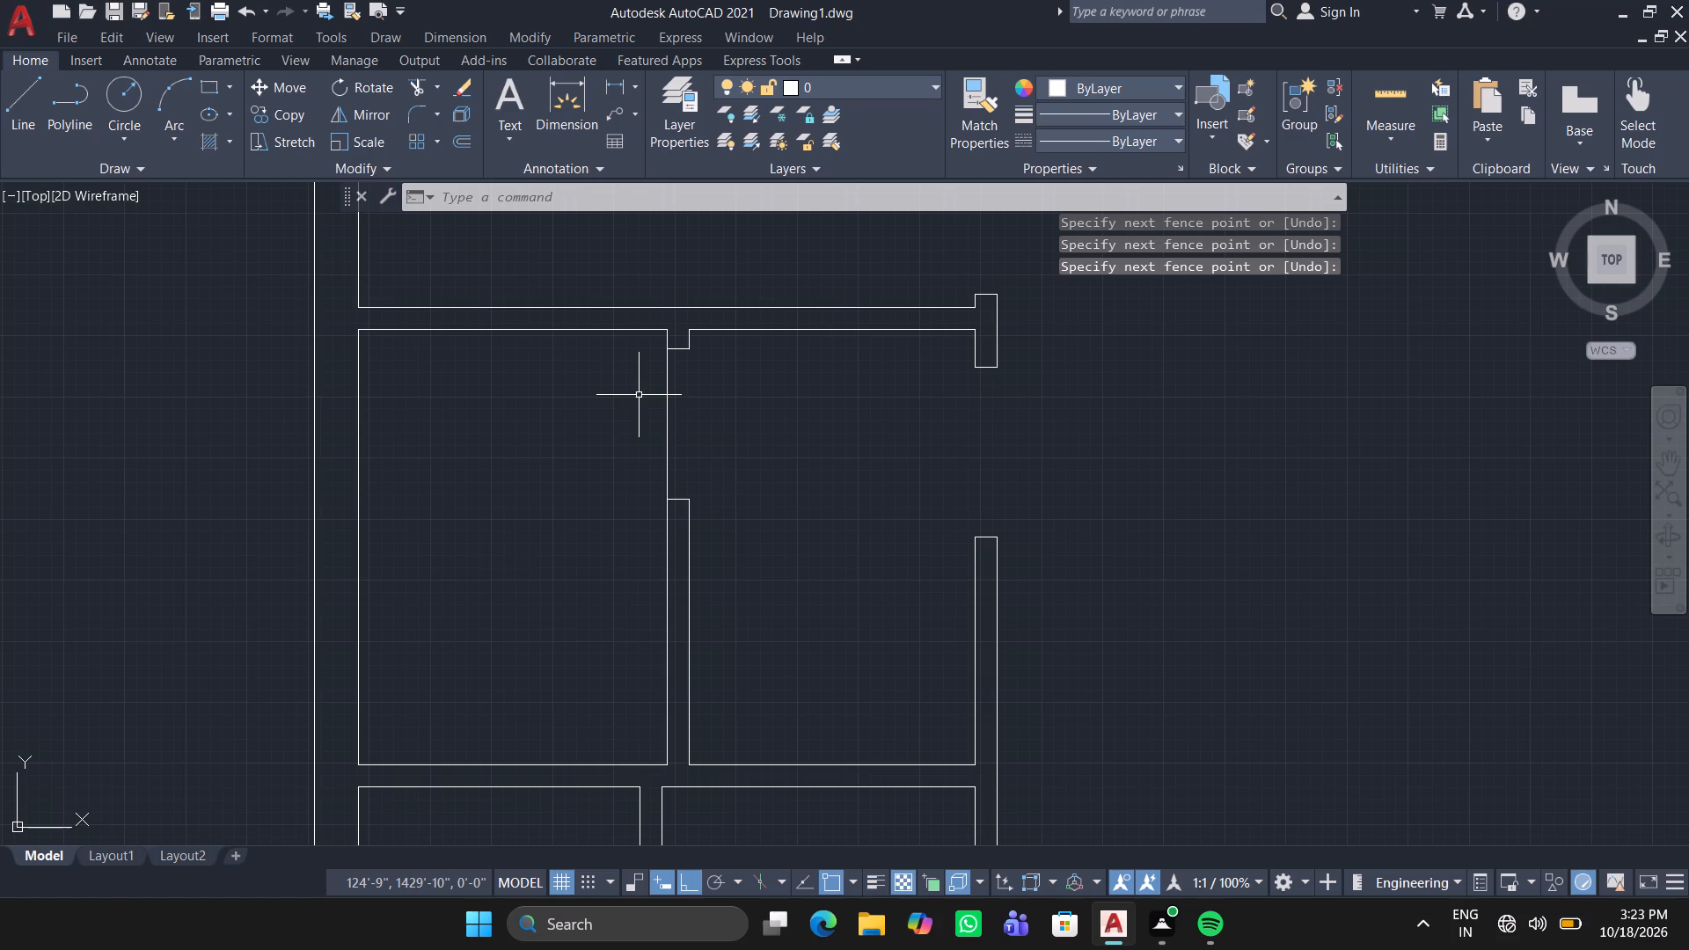
Erase the line spanning the partition doorway along its west face.
left_click(669, 423)
key("Delete")
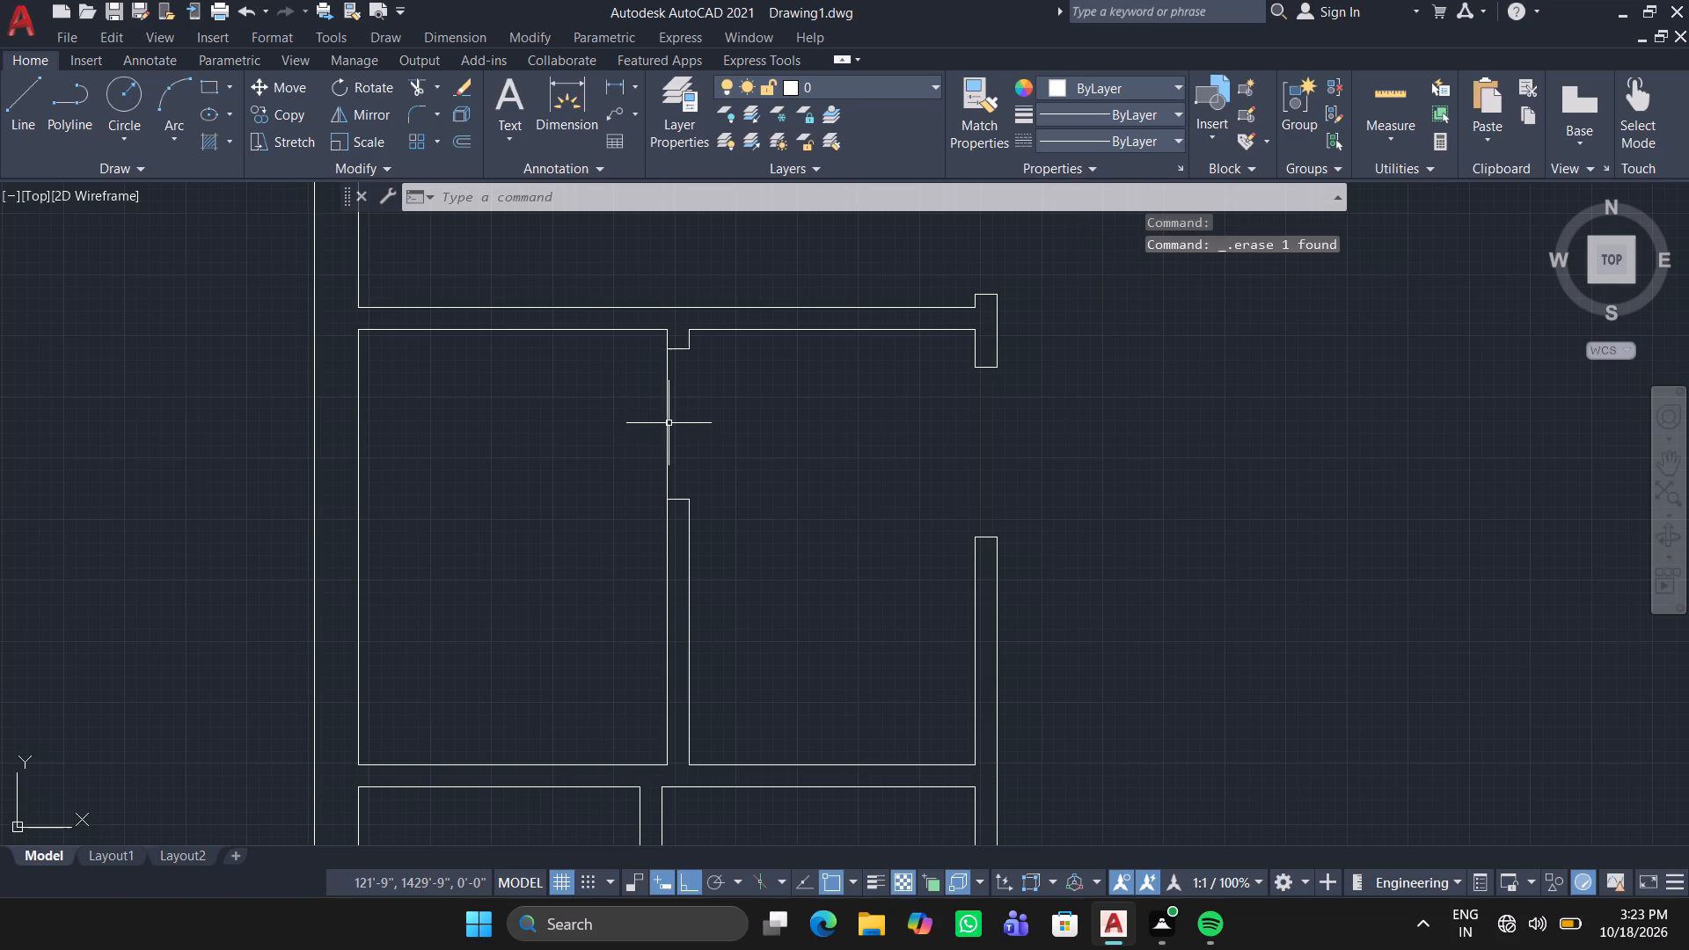
Trim the remaining west-face line between the jambs of the partition doorway between the two northwest small rooms.
key("Delete")
left_click(420, 81)
left_click_drag(694, 407, 681, 408)
left_click(525, 408)
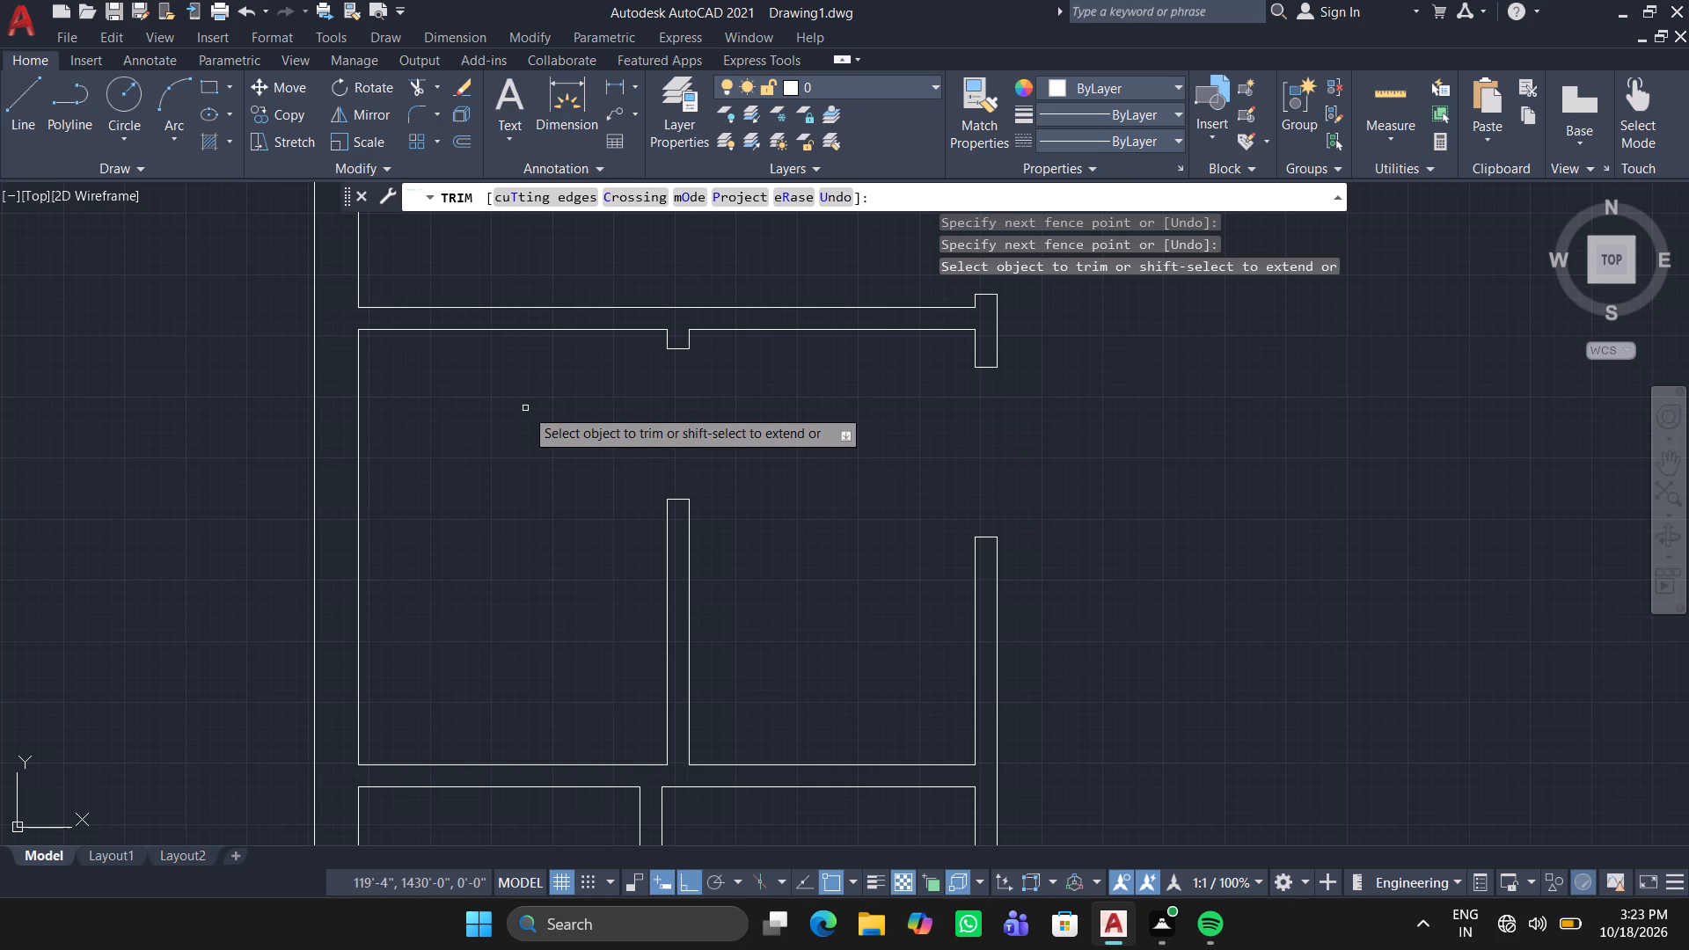
key("space")
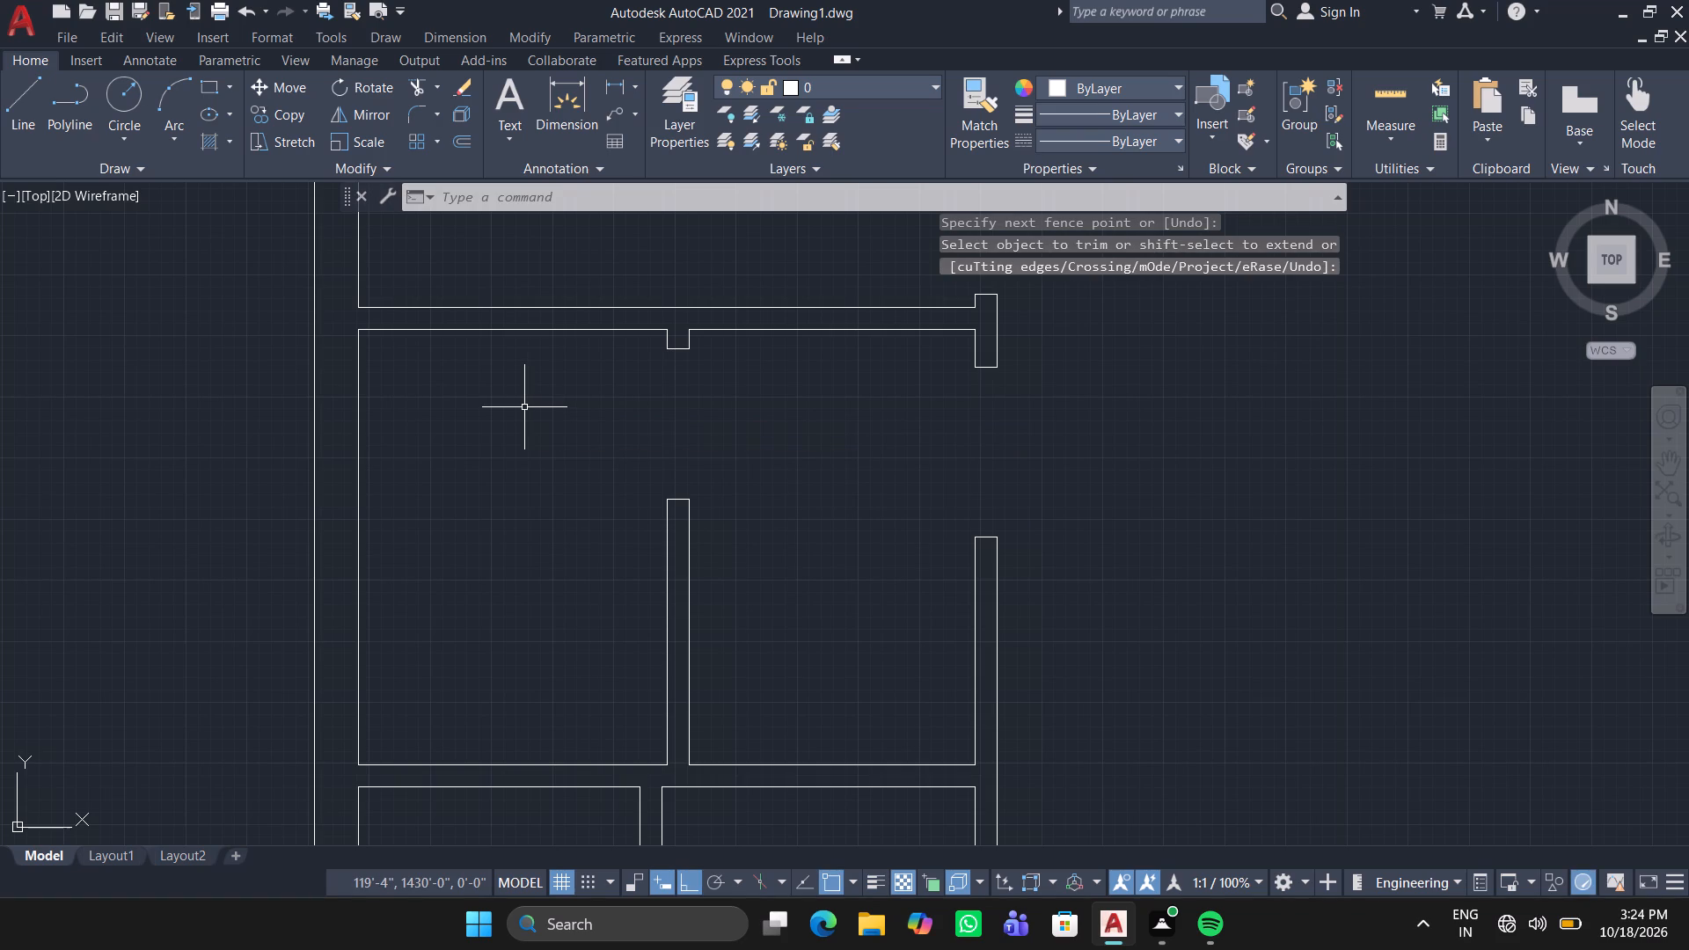
Close the opening in the northwest small rooms' east wall by drawing inner and outer face lines about 2'-11" long between its jambs.
left_click(16, 91)
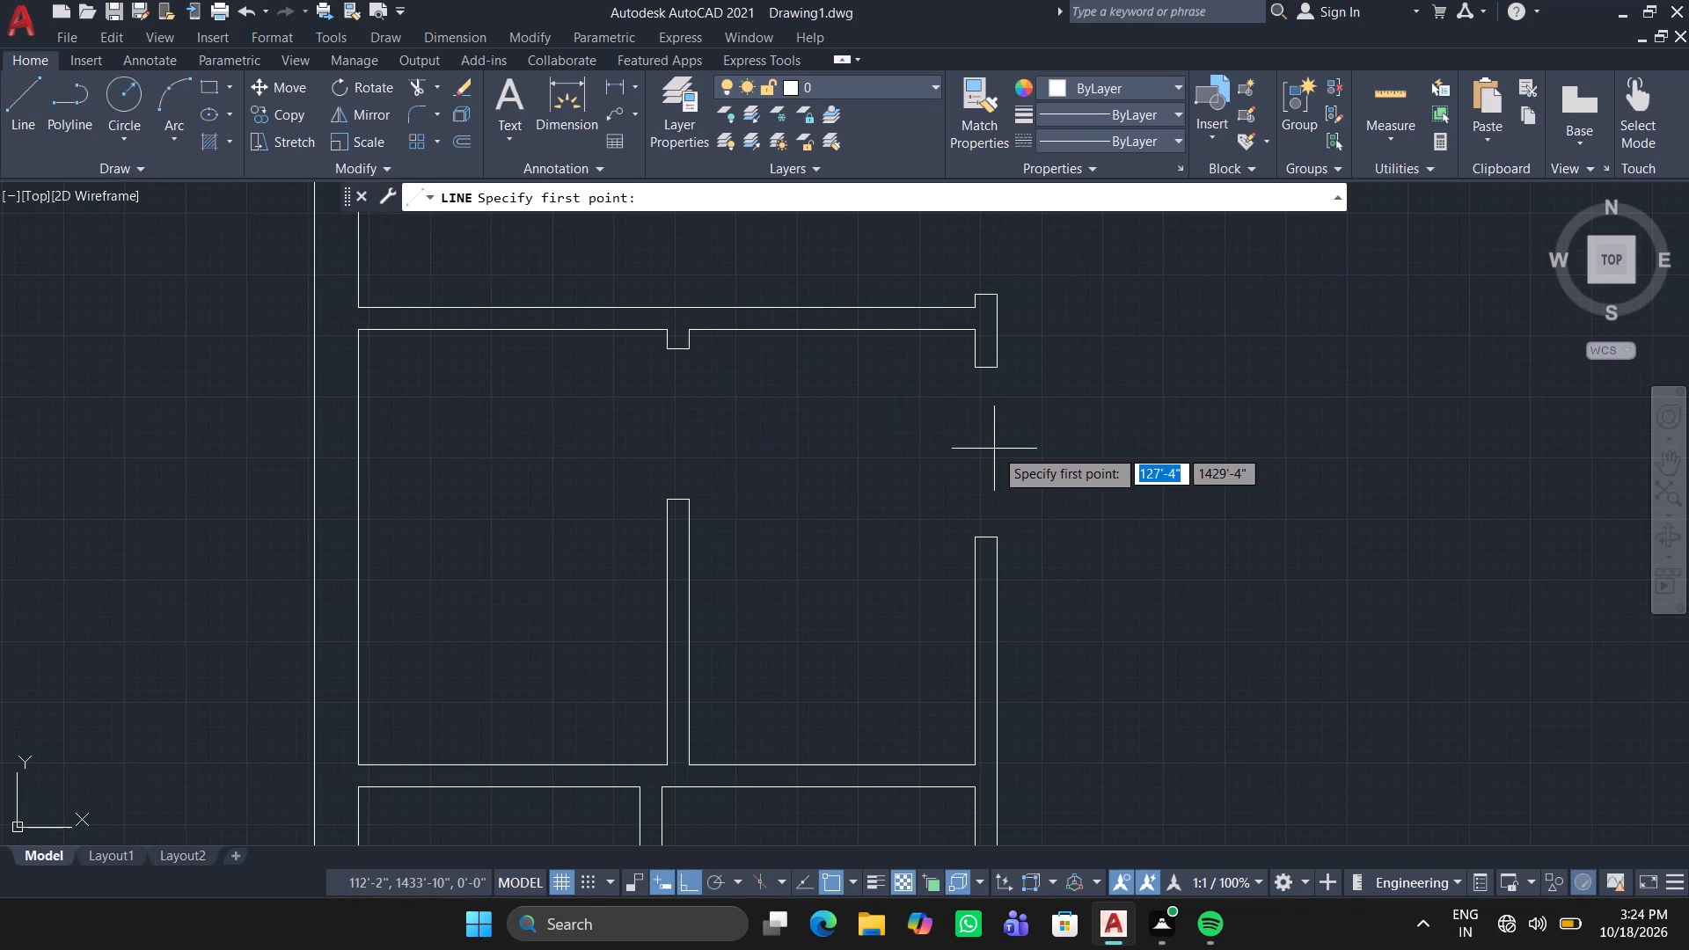
left_click(973, 536)
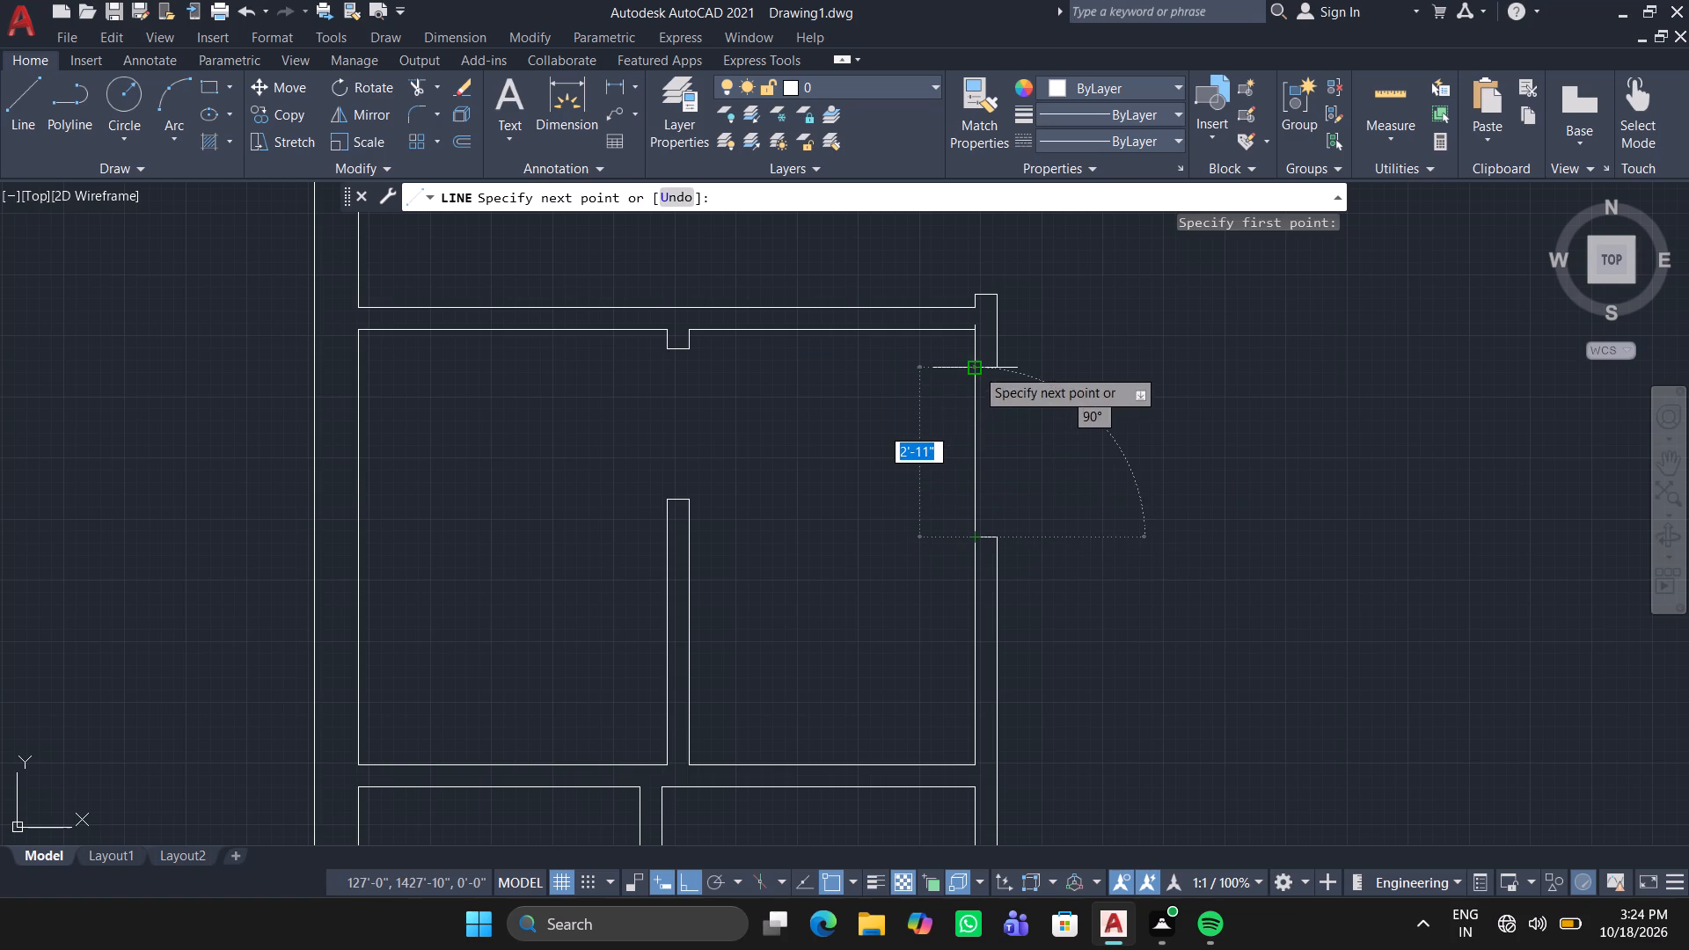
left_click(976, 368)
key("space")
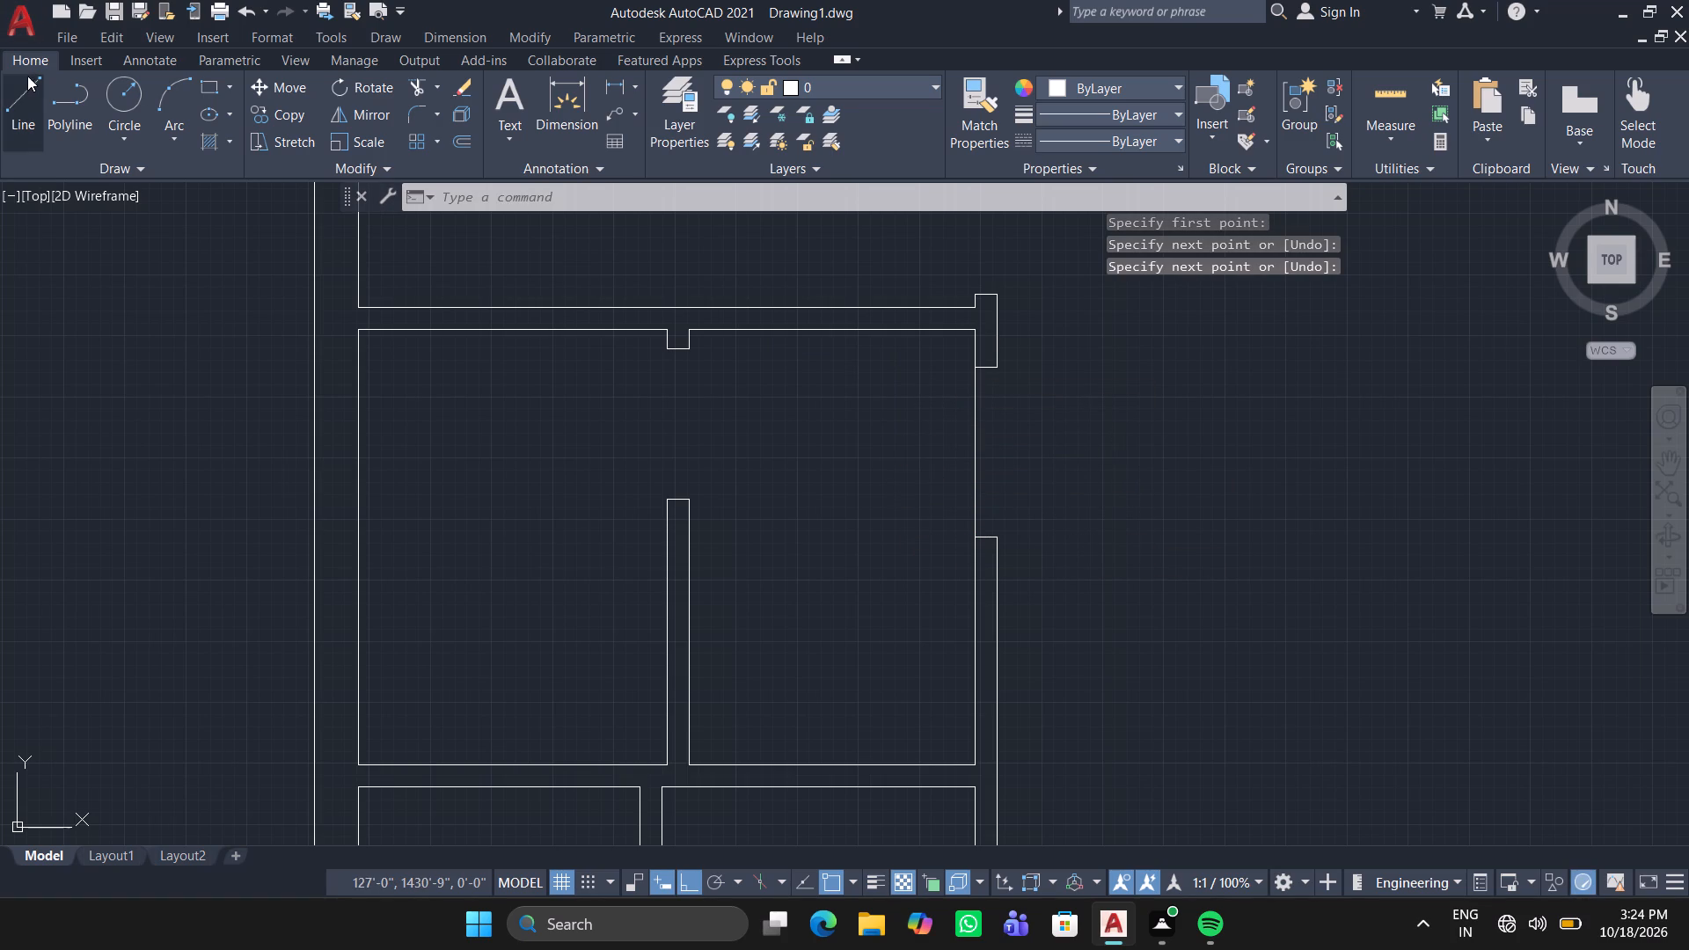
left_click(28, 81)
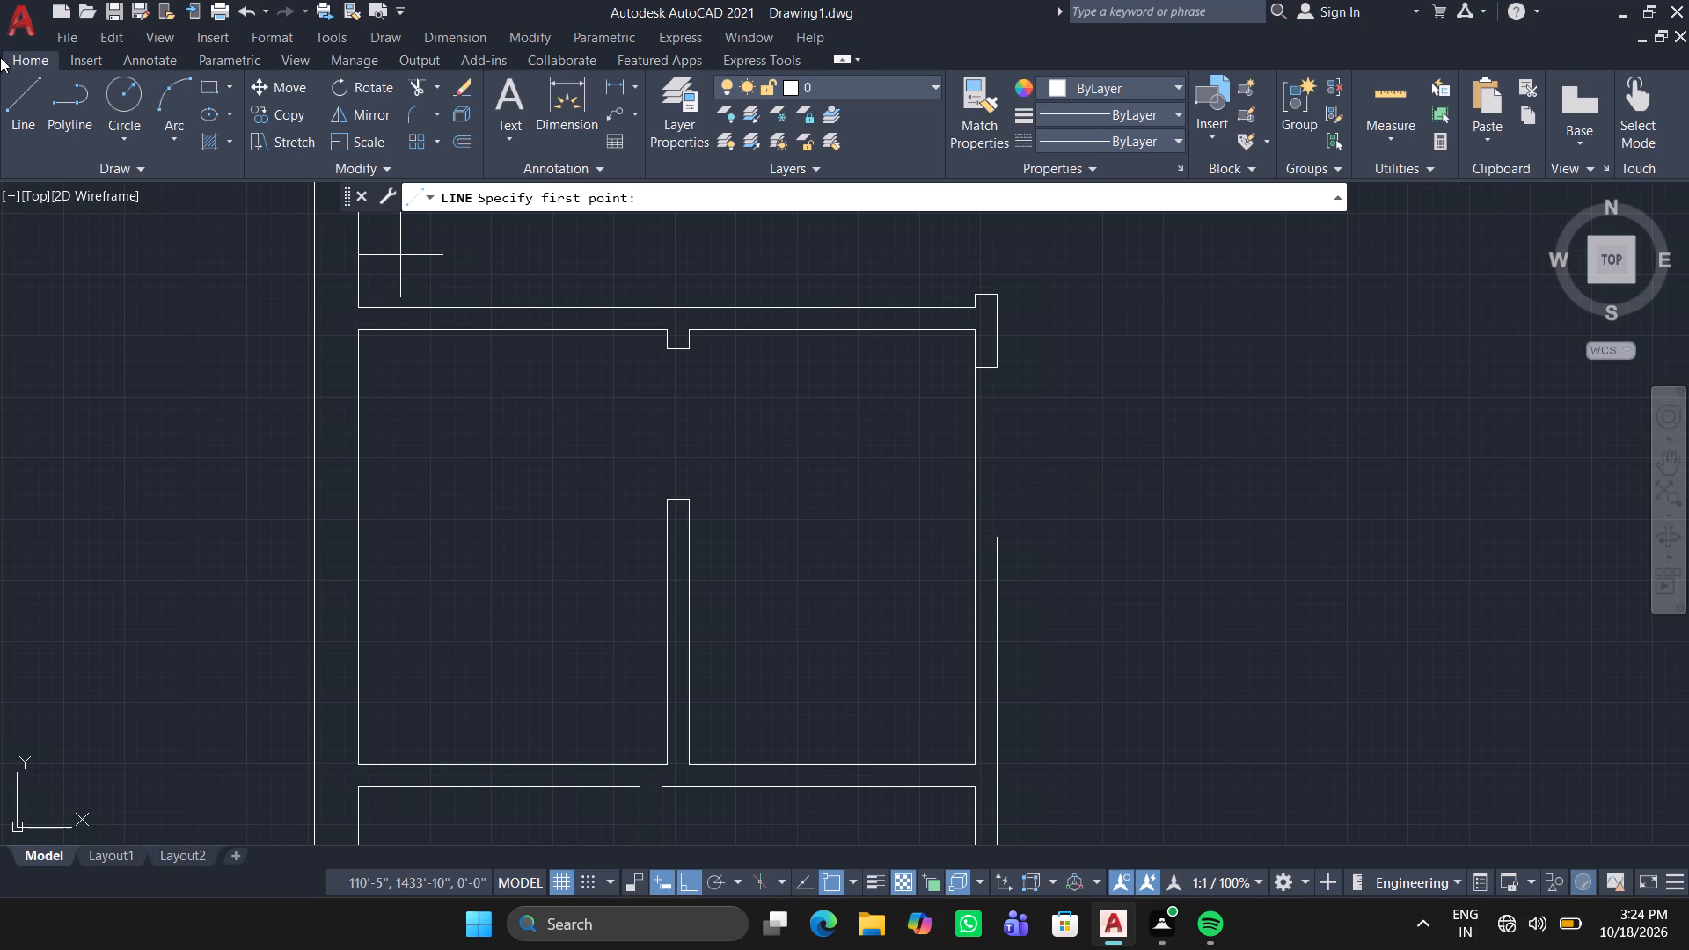
left_click(7, 91)
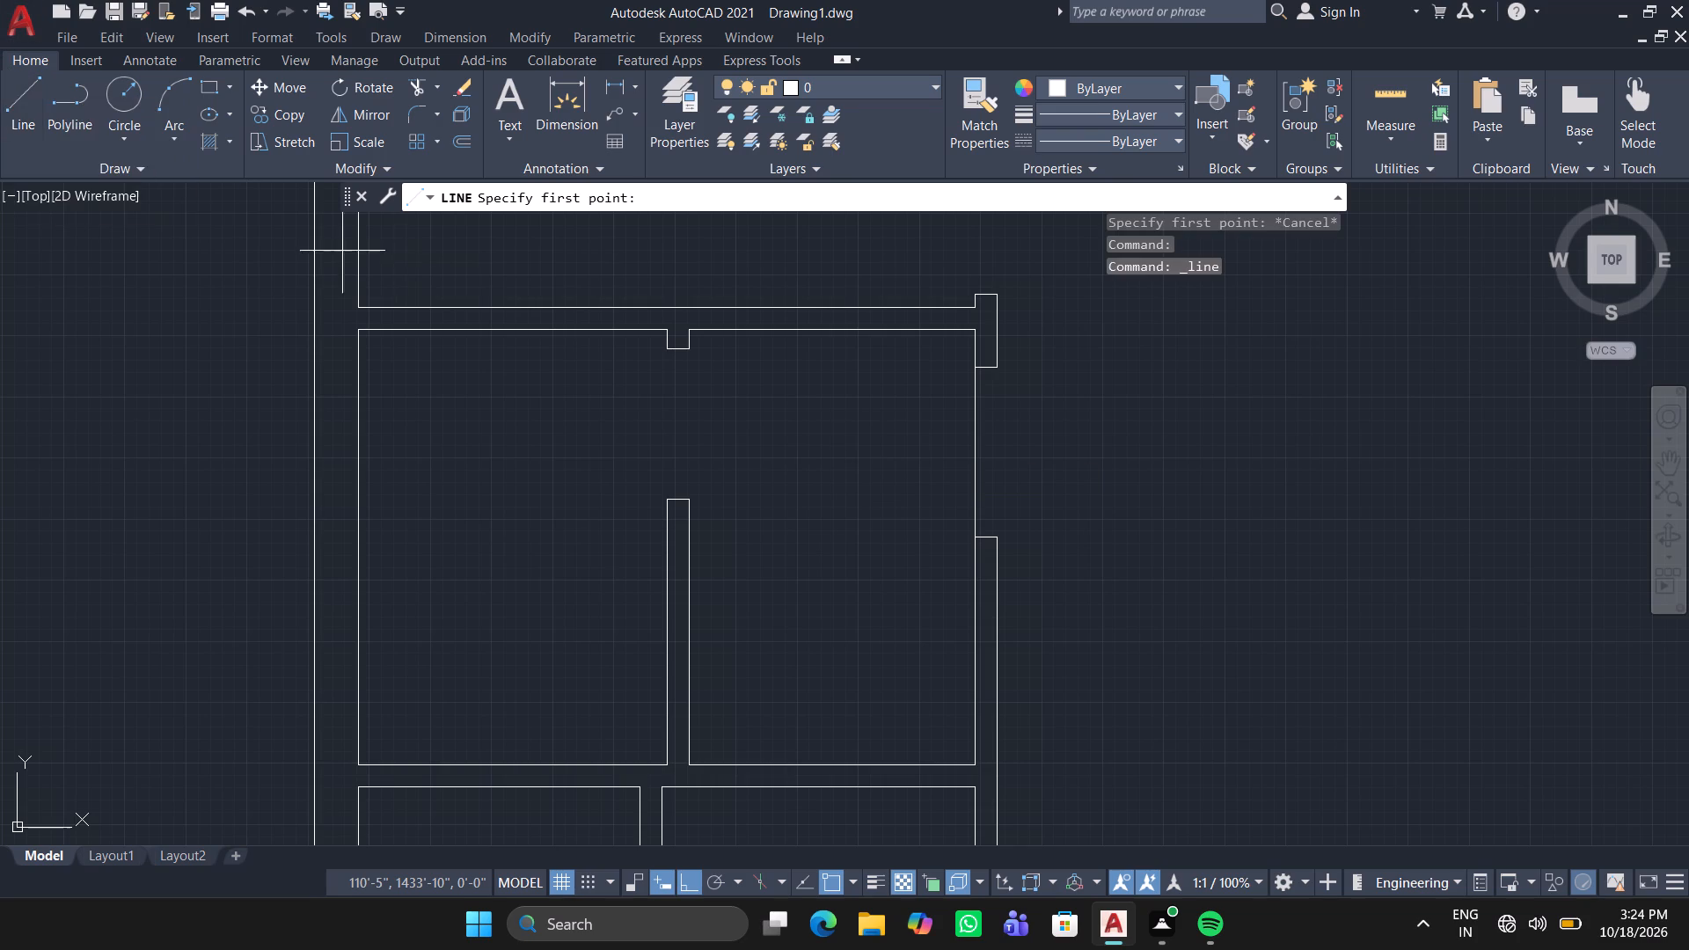
left_click(1001, 534)
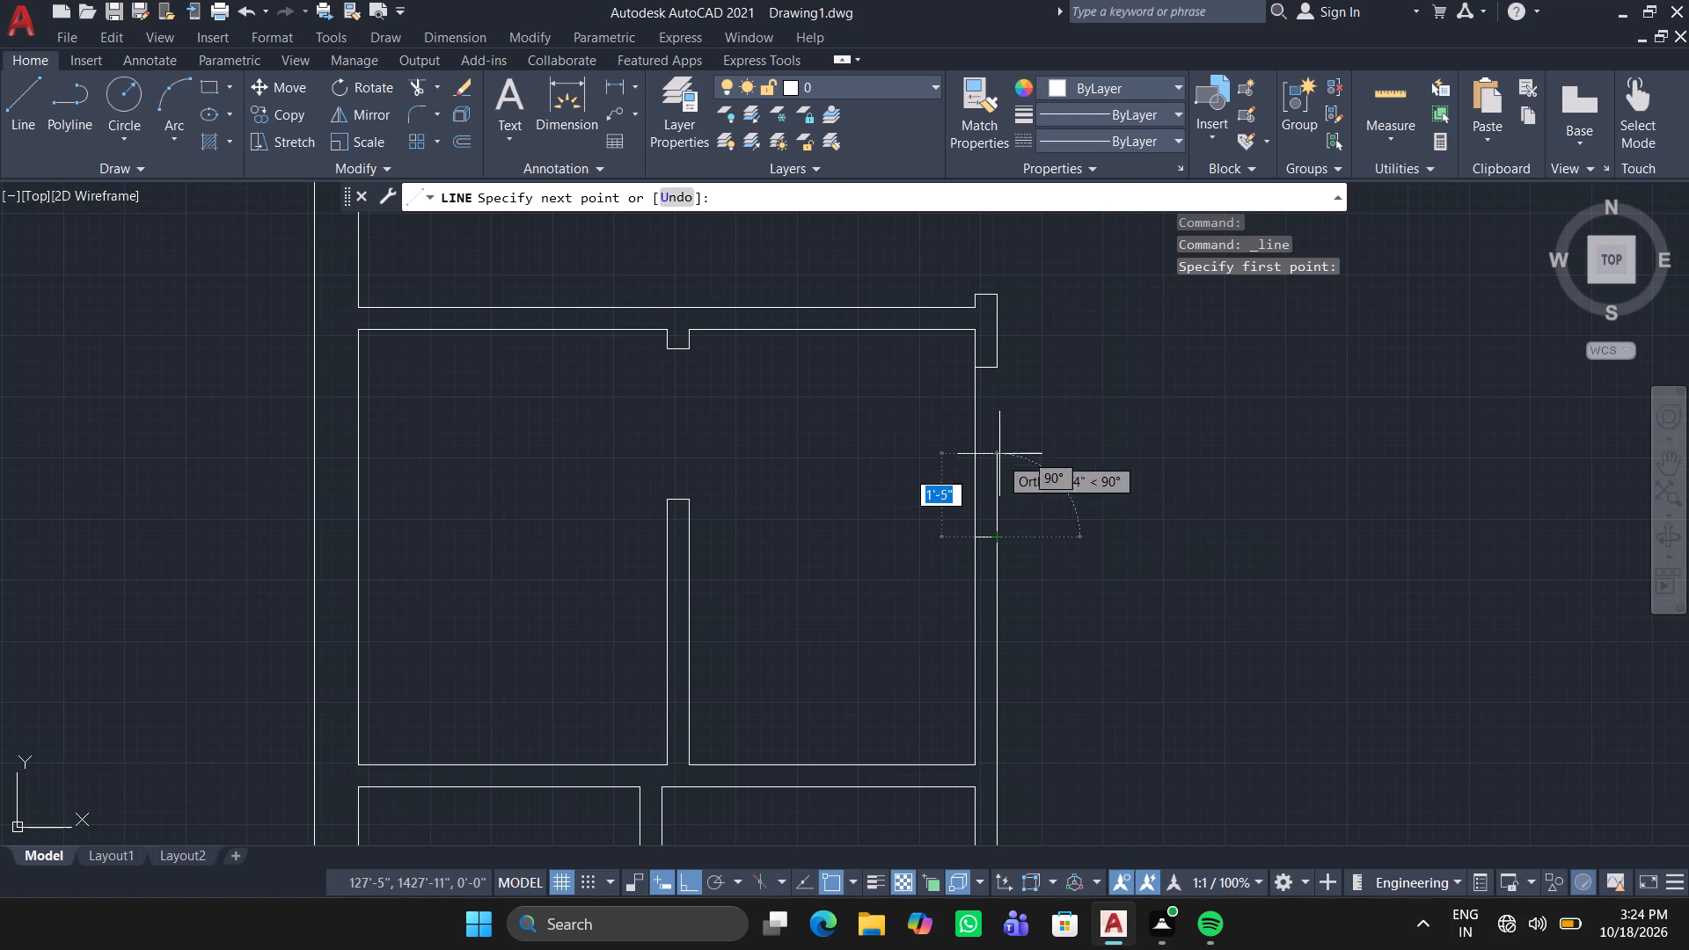
left_click(997, 361)
key("Return")
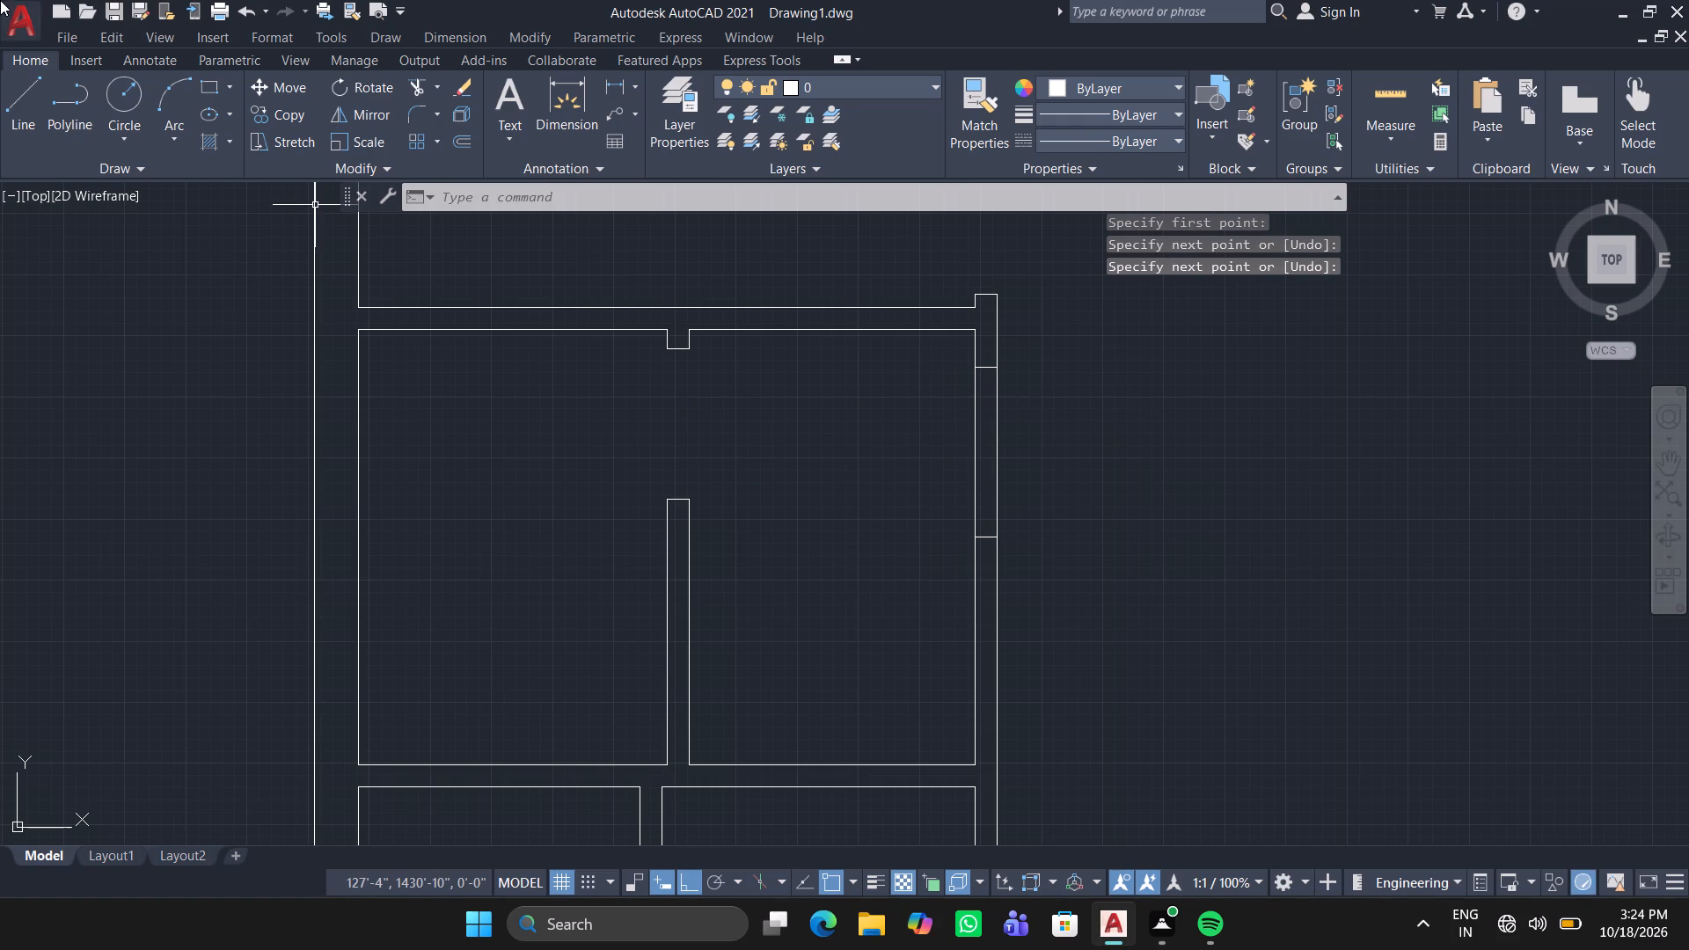
Trim away the two leftover jamb lines inside the closed east wall of the northwest small rooms.
left_click(415, 83)
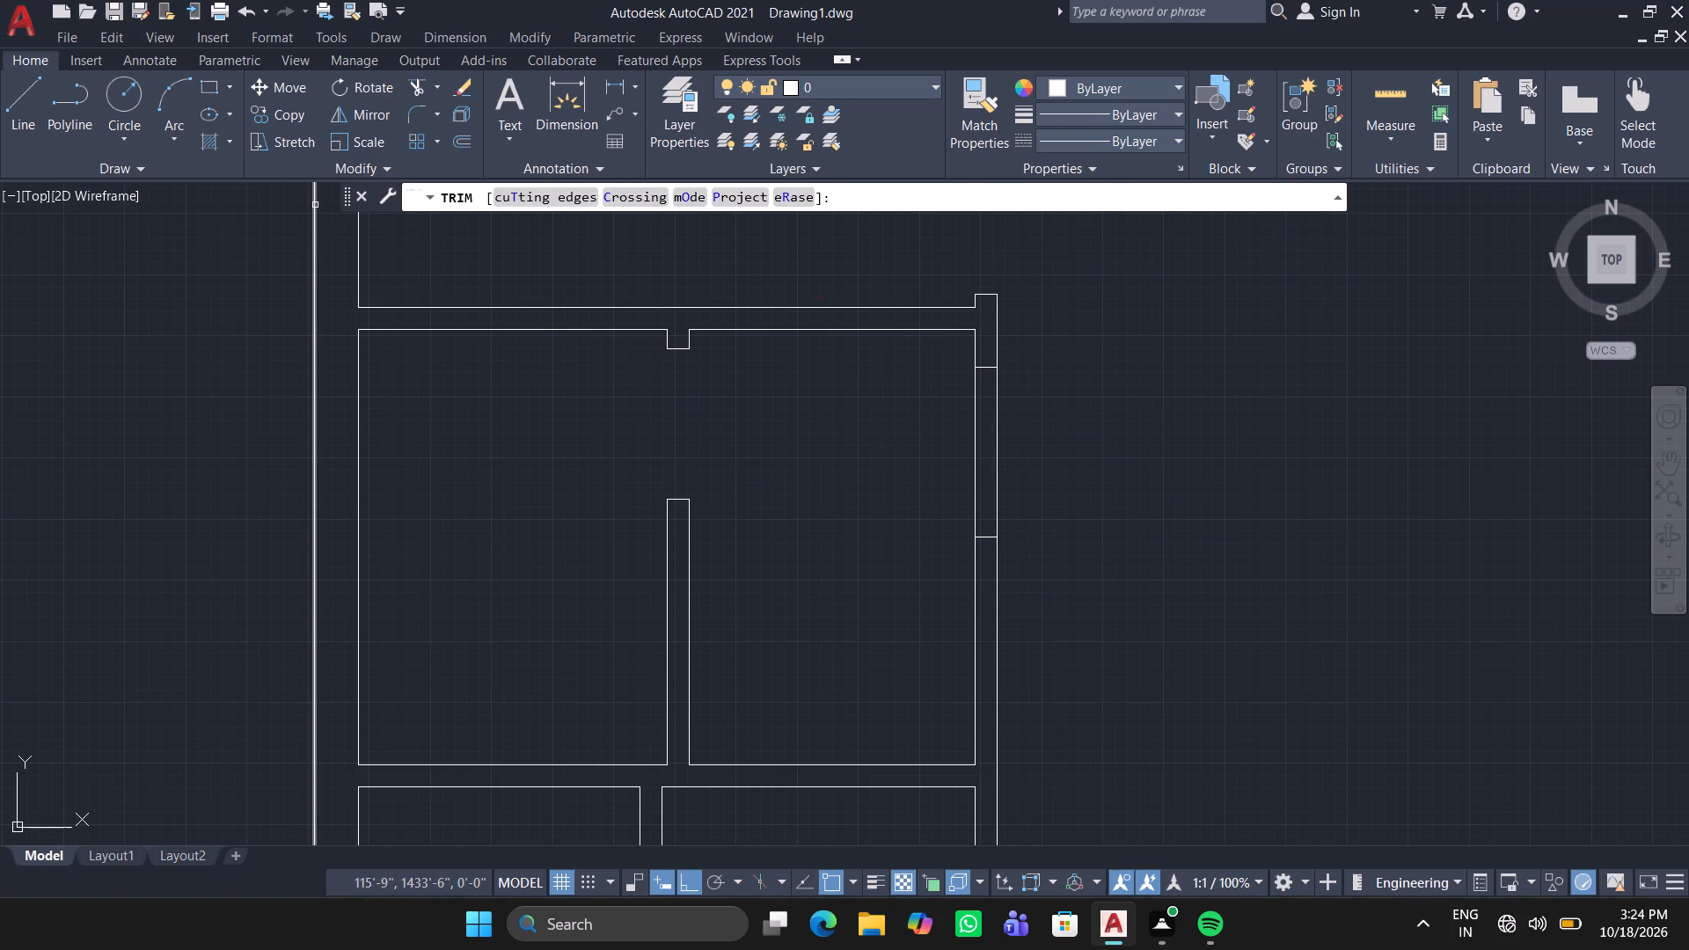
scroll(977, 383, "up", 3)
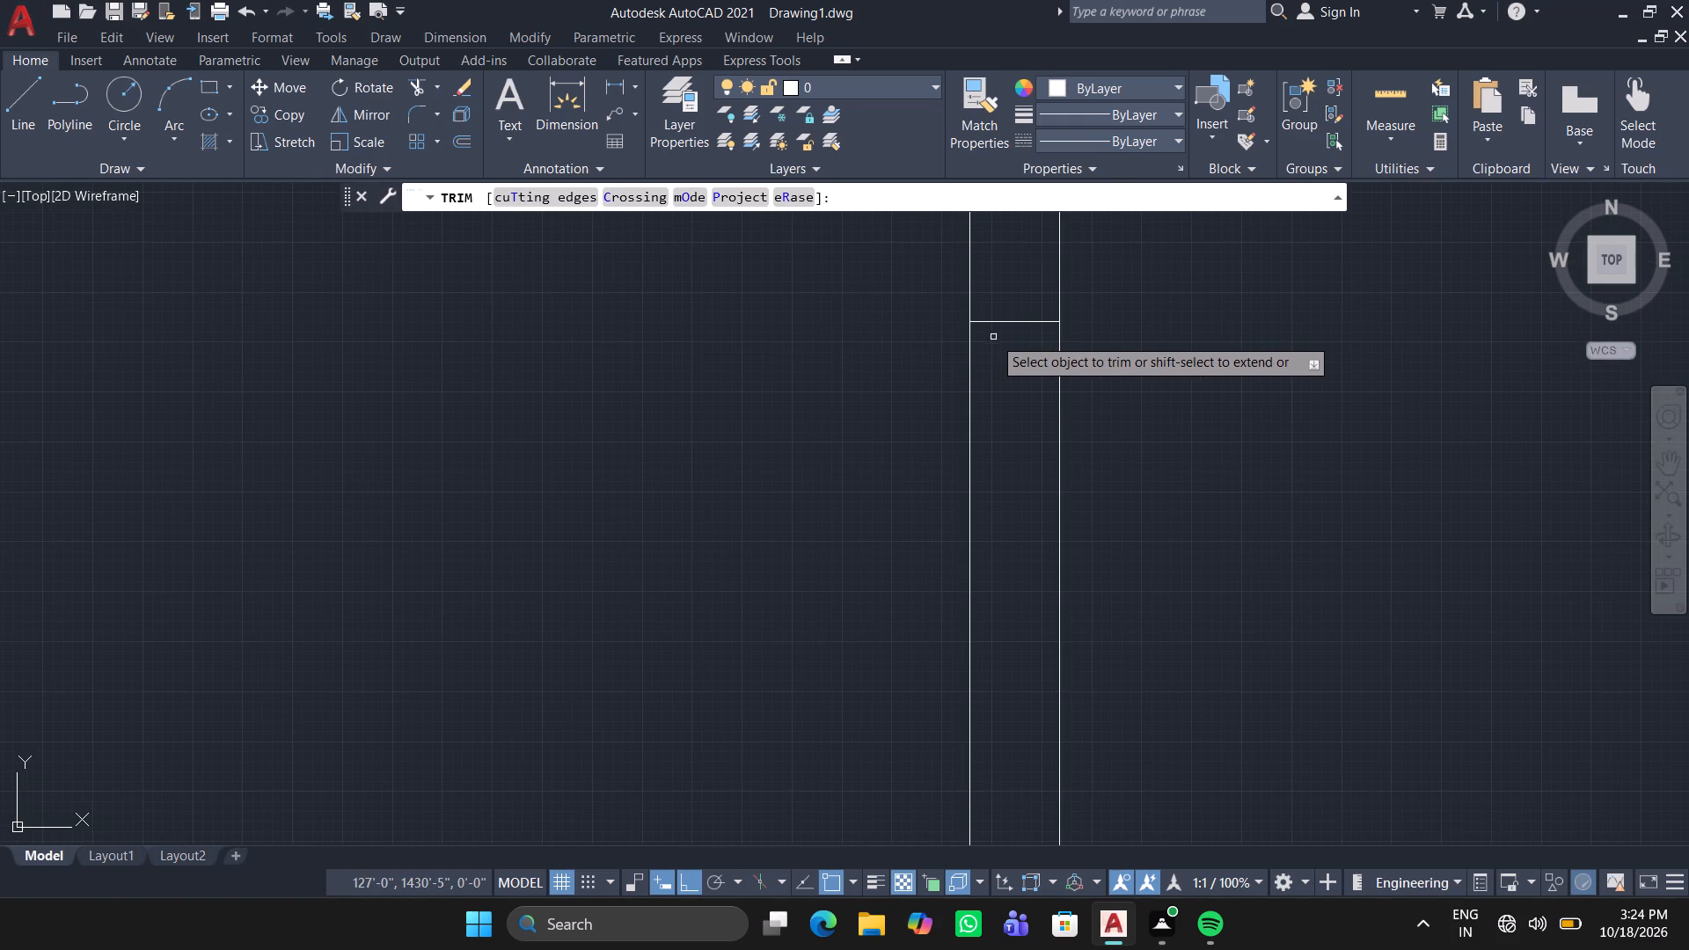
left_click(999, 320)
scroll(1029, 442, "down", 4)
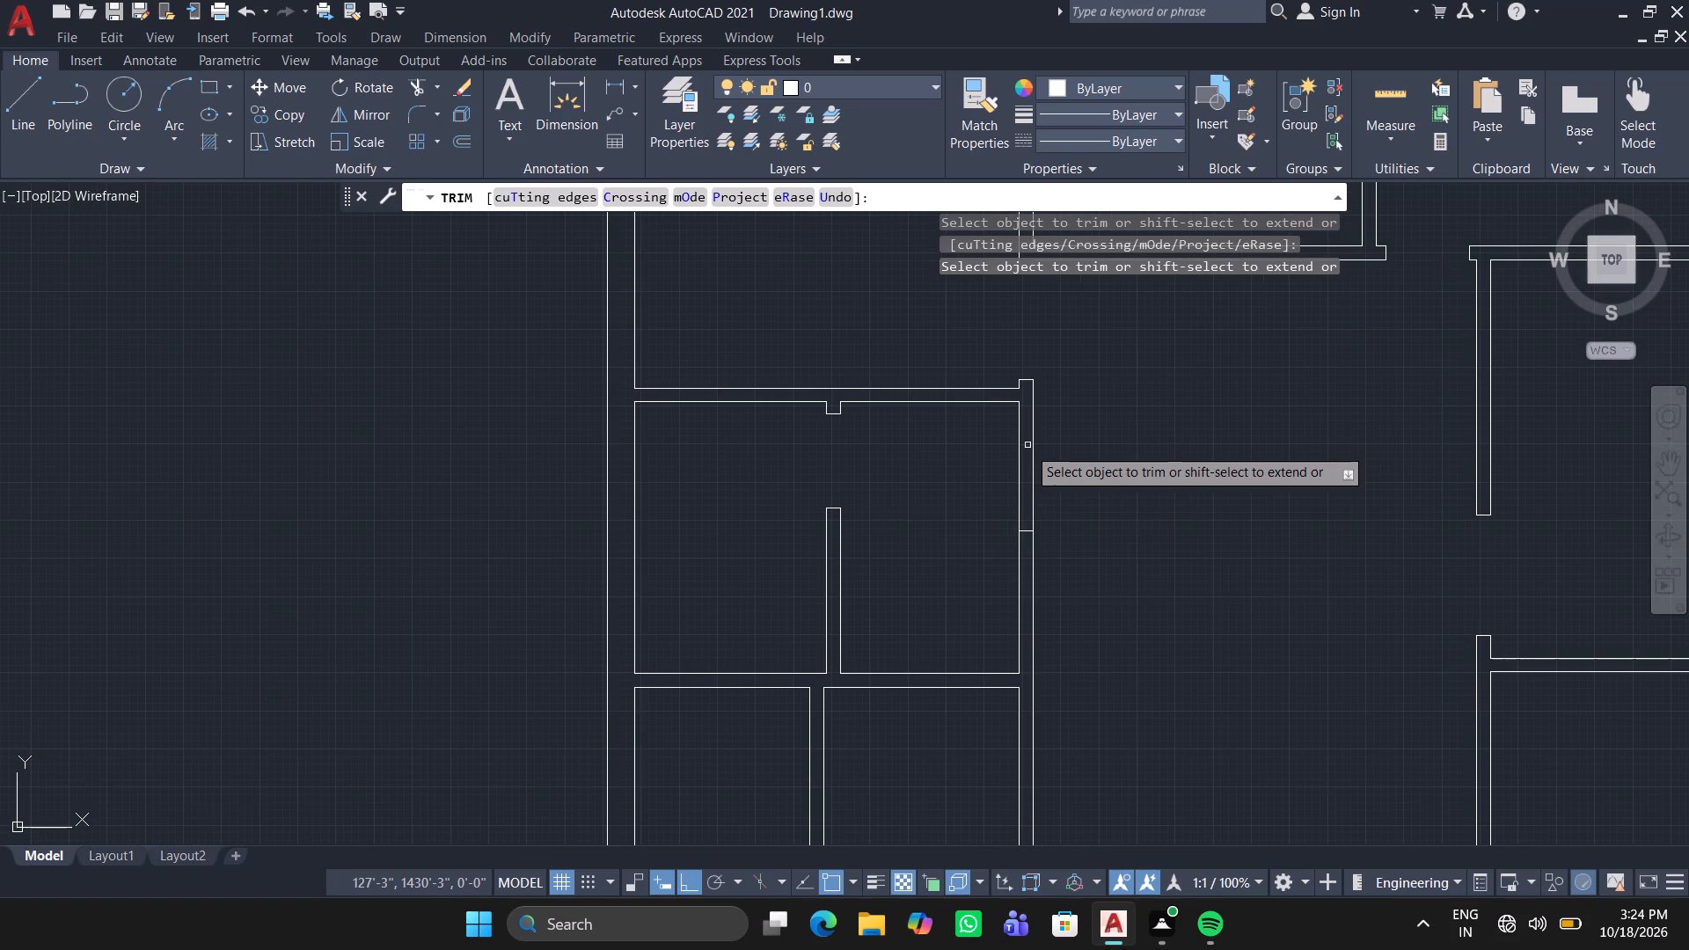
scroll(1030, 564, "up", 4)
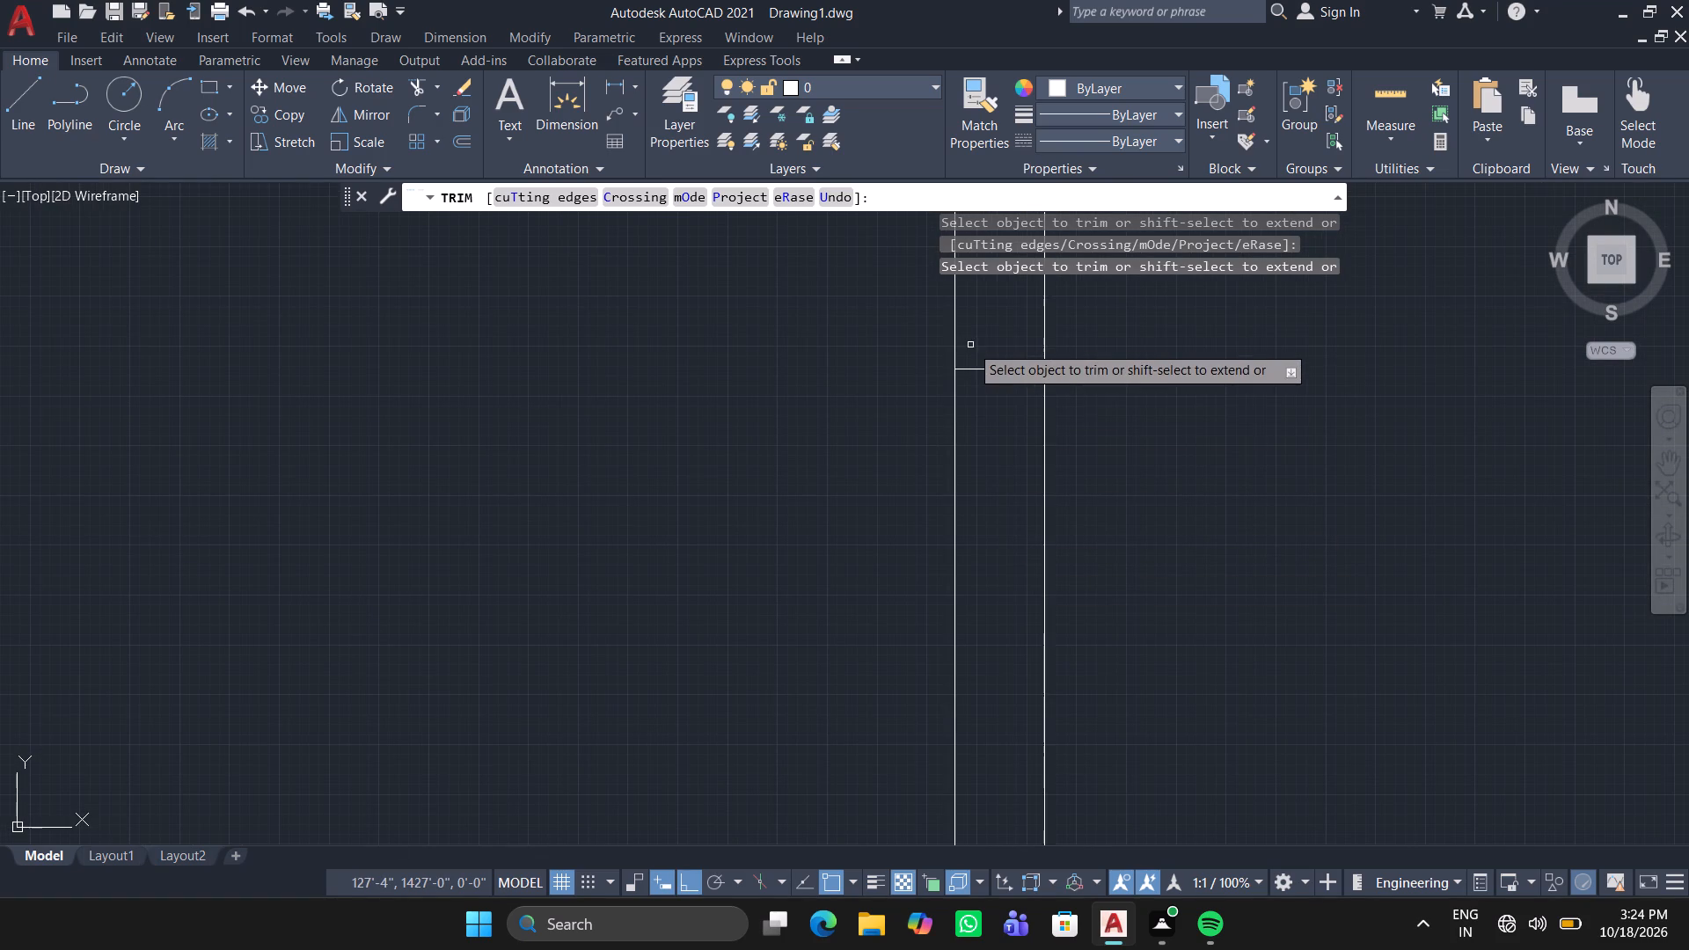
left_click(970, 345)
left_click(1021, 482)
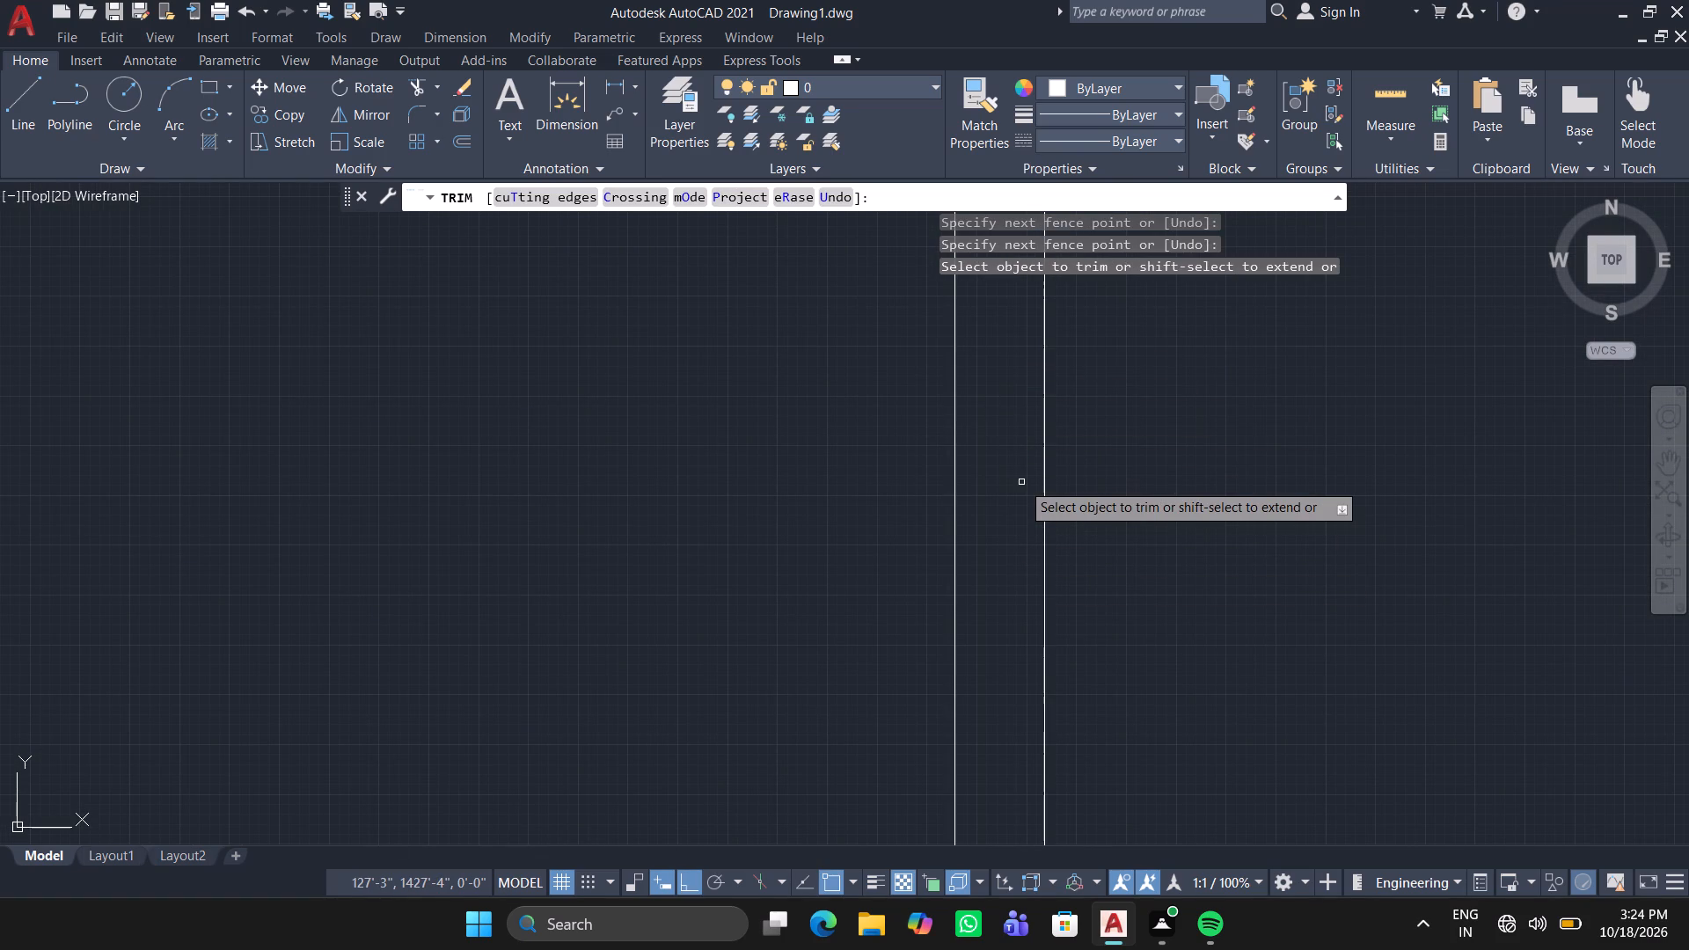
key("space")
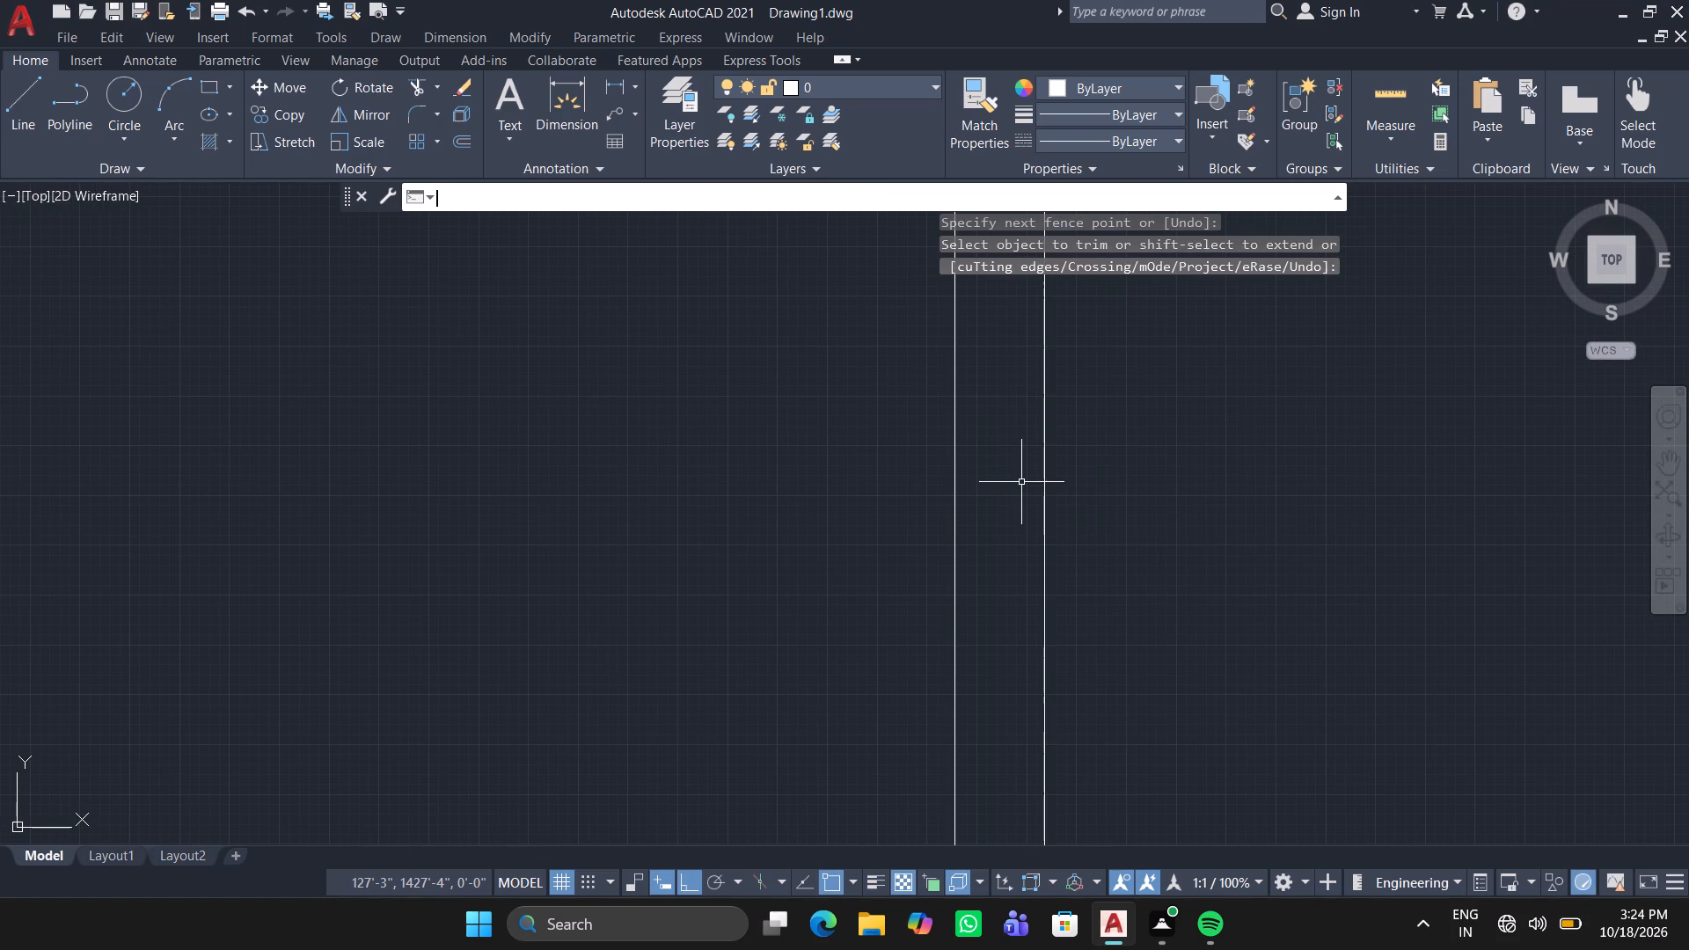
Draw a window outline about 1'-4" wide and 5" deep across the wall between the northwest small room and the room south of it.
scroll(1021, 482, "down", 5)
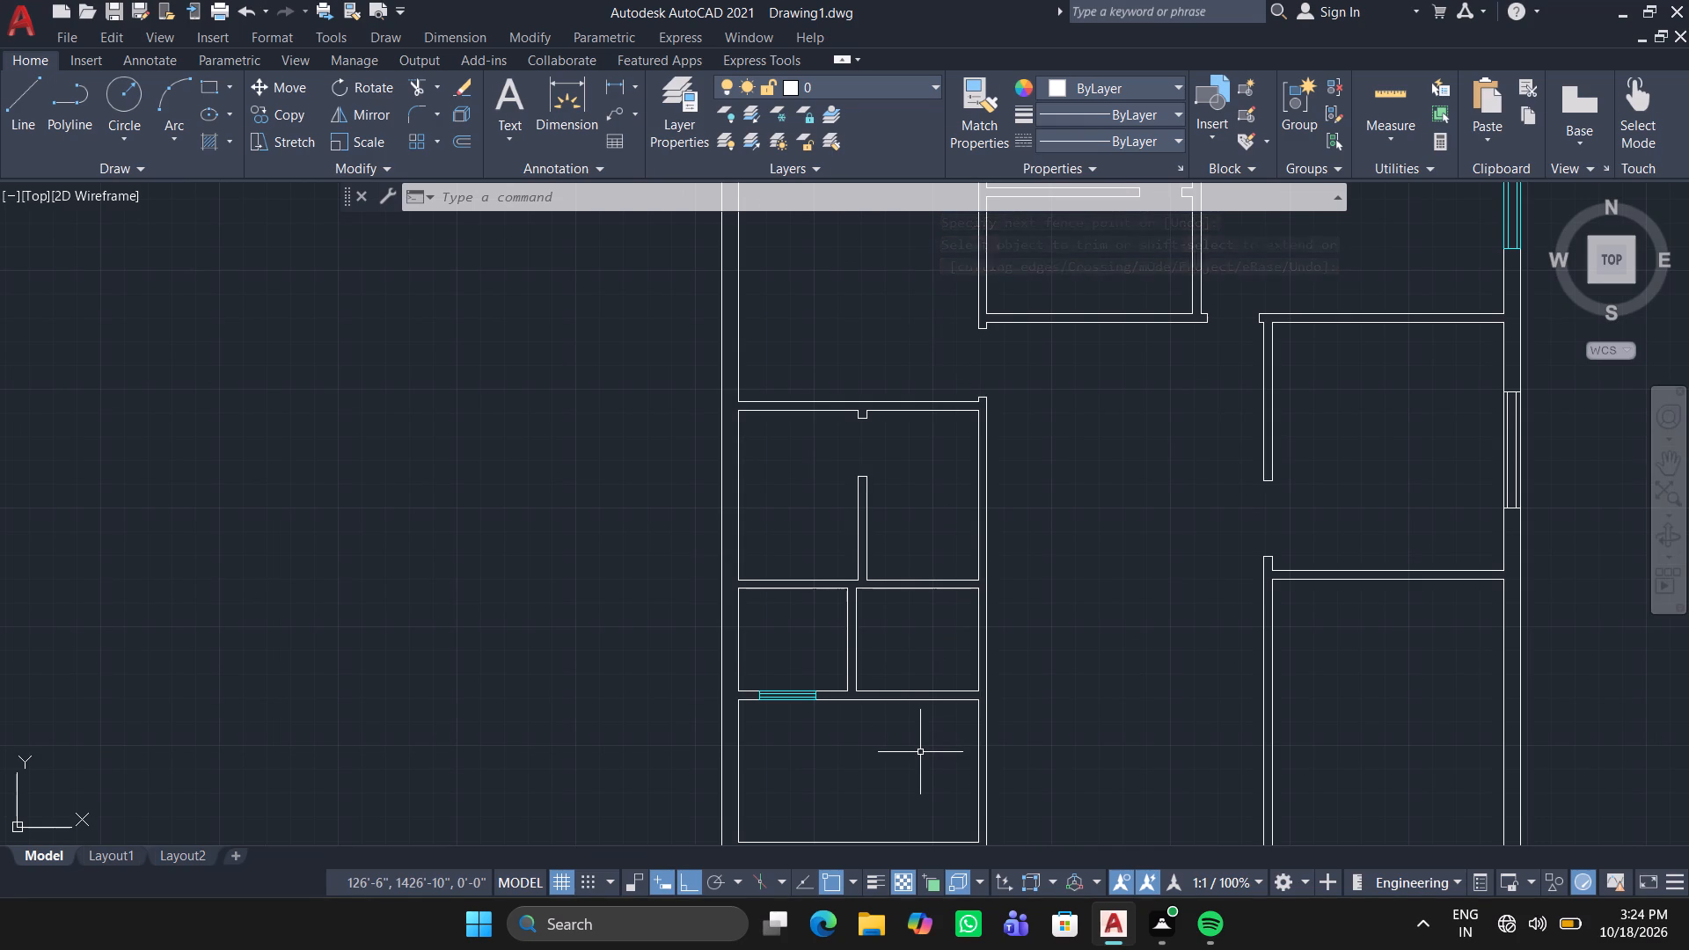
middle_click_drag(920, 752, 852, 620)
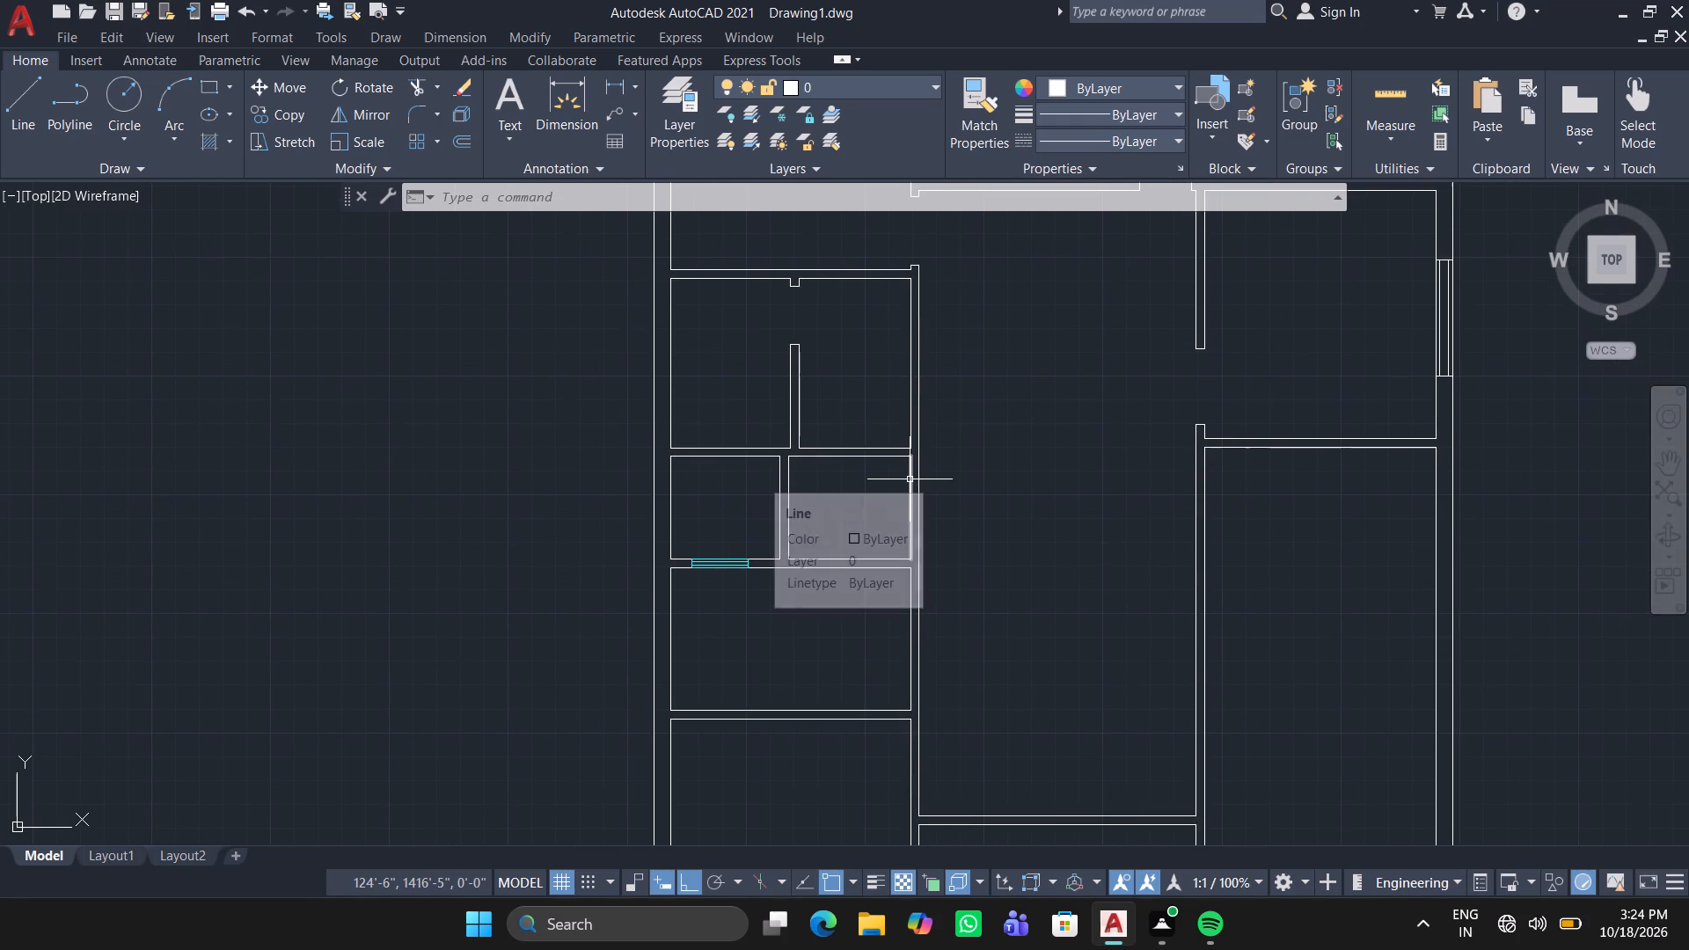
scroll(910, 479, "up", 1)
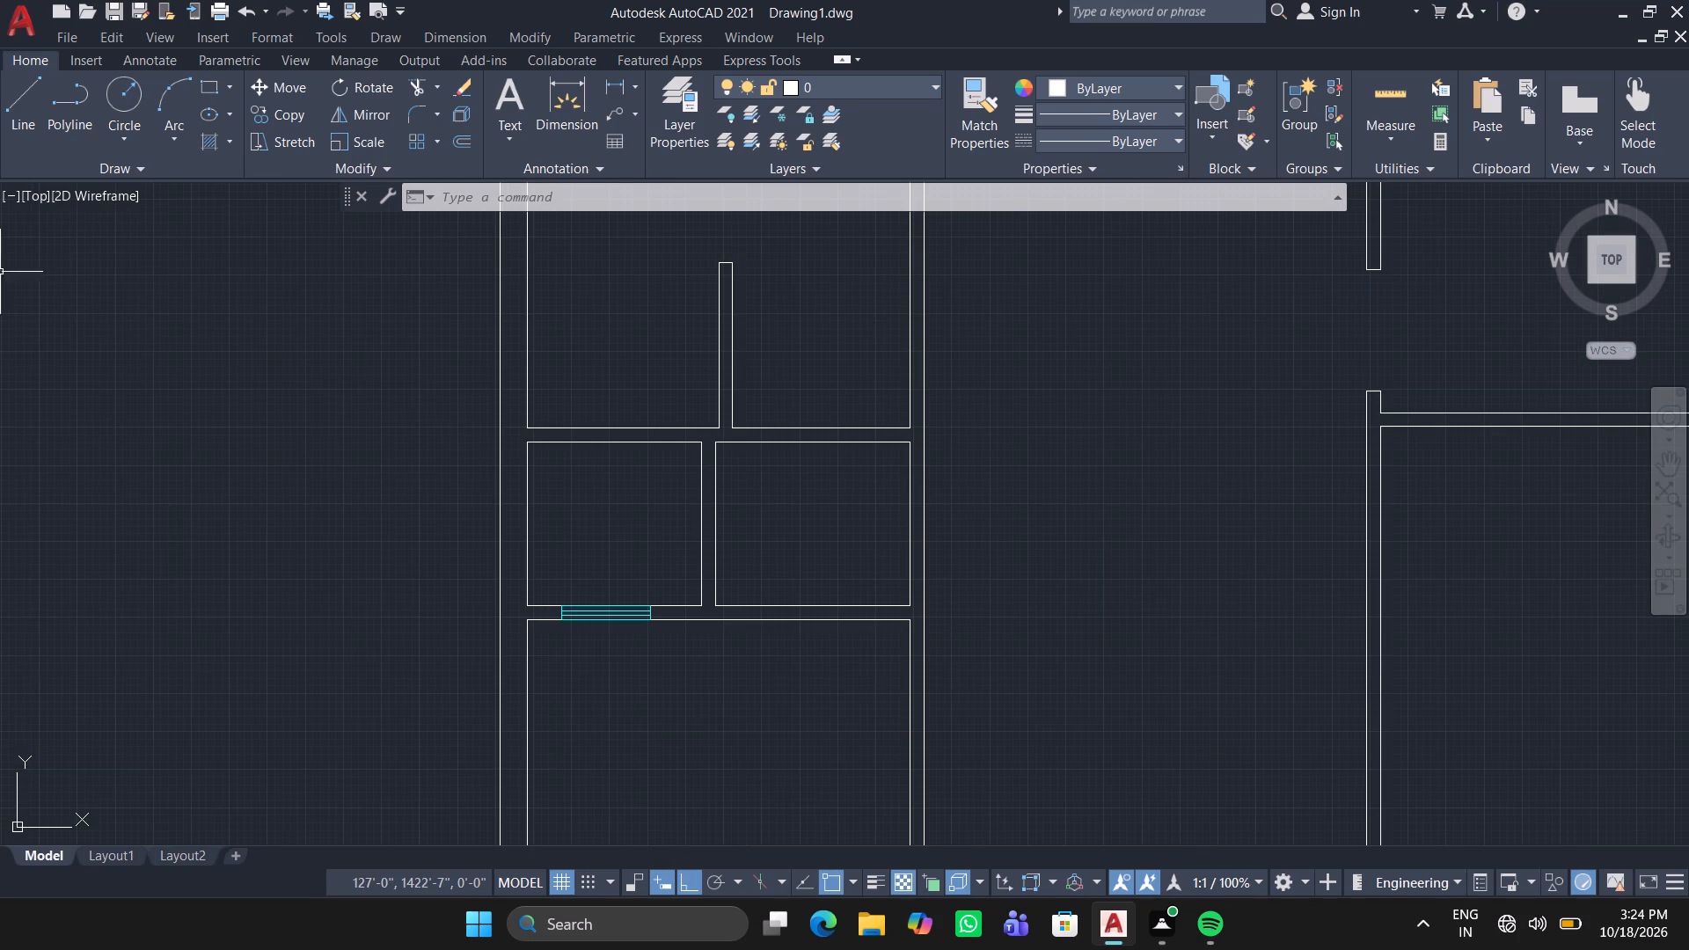
left_click(14, 90)
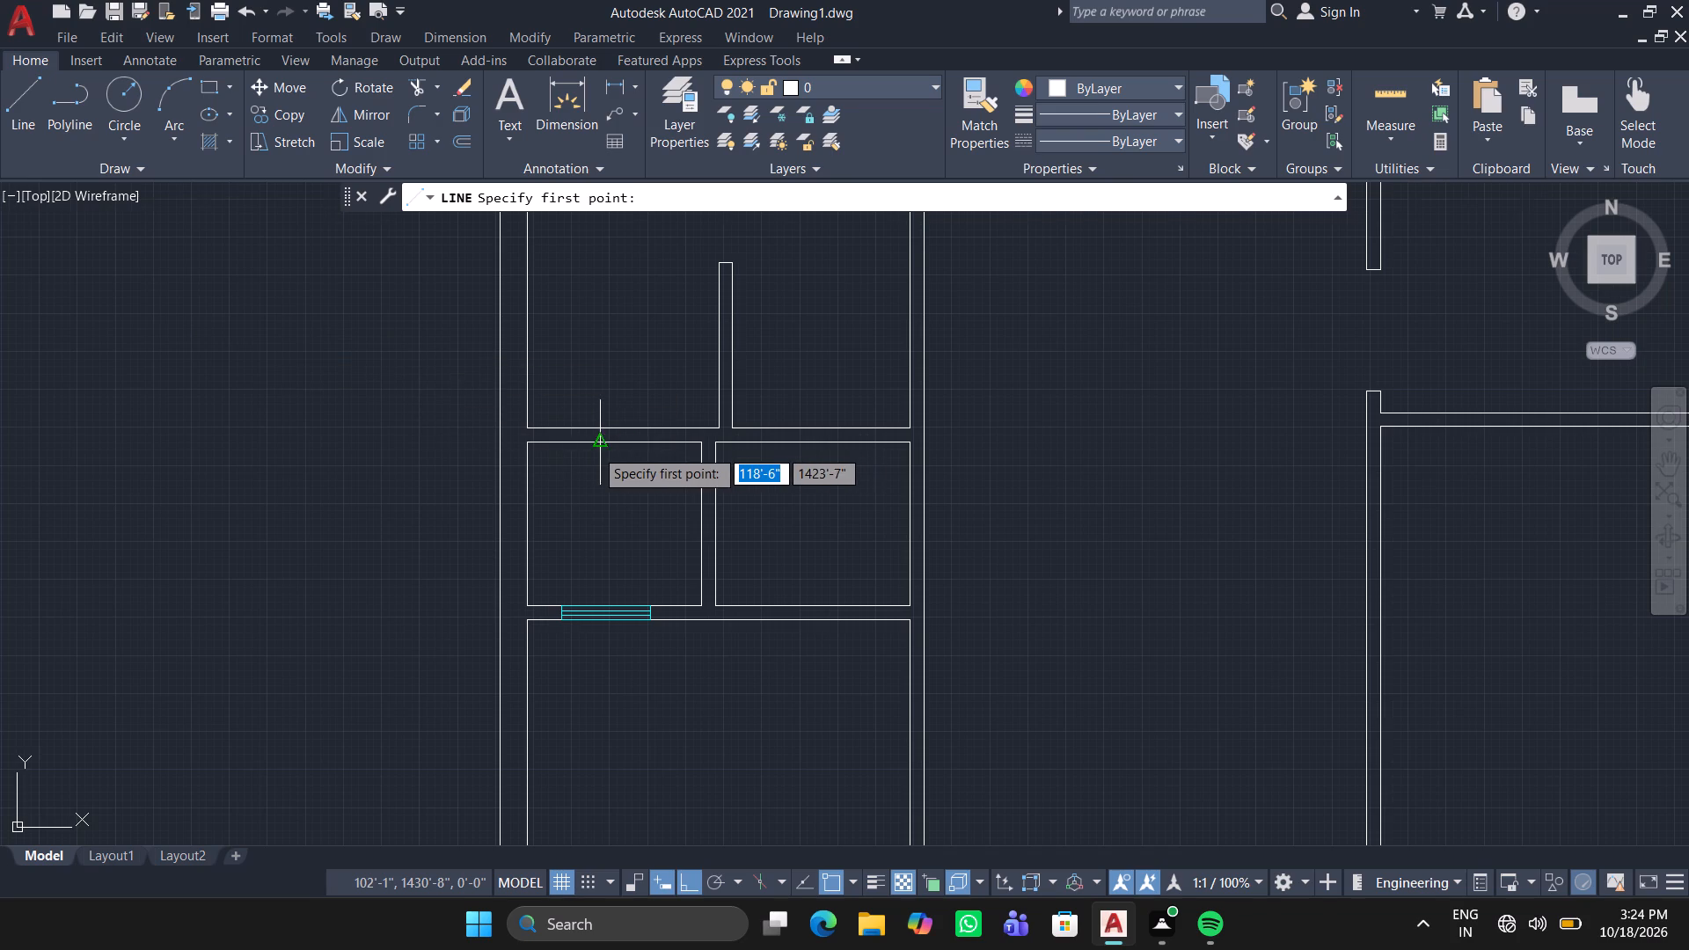
scroll(595, 449, "up", 2)
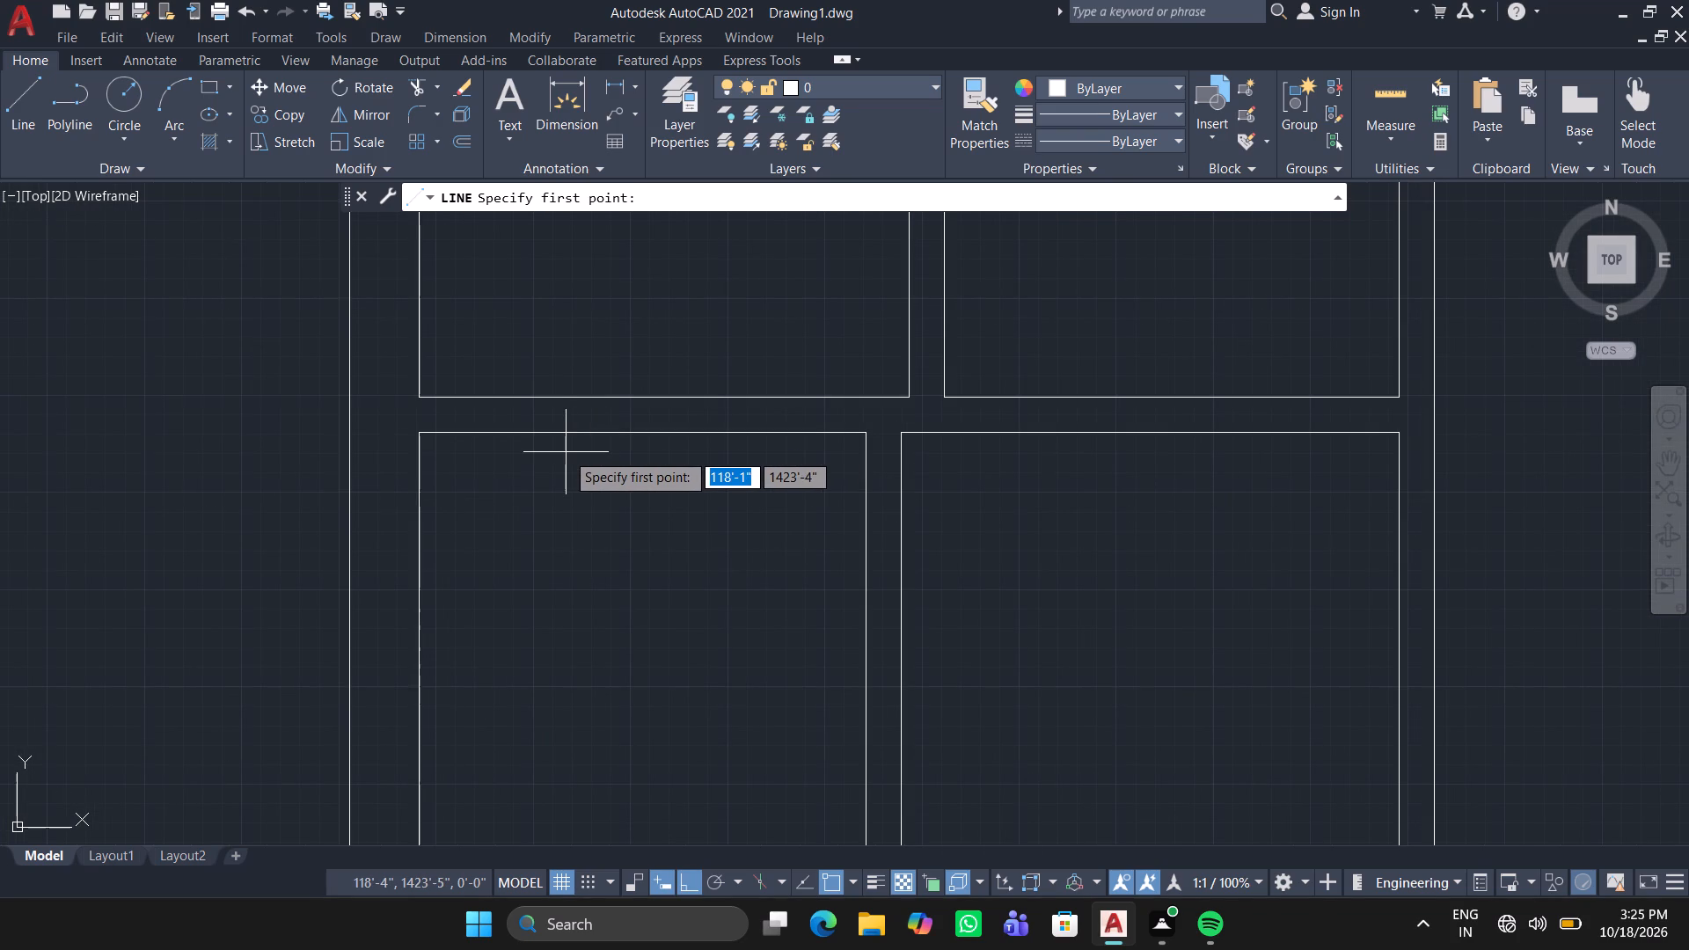
left_click_drag(572, 435, 559, 416)
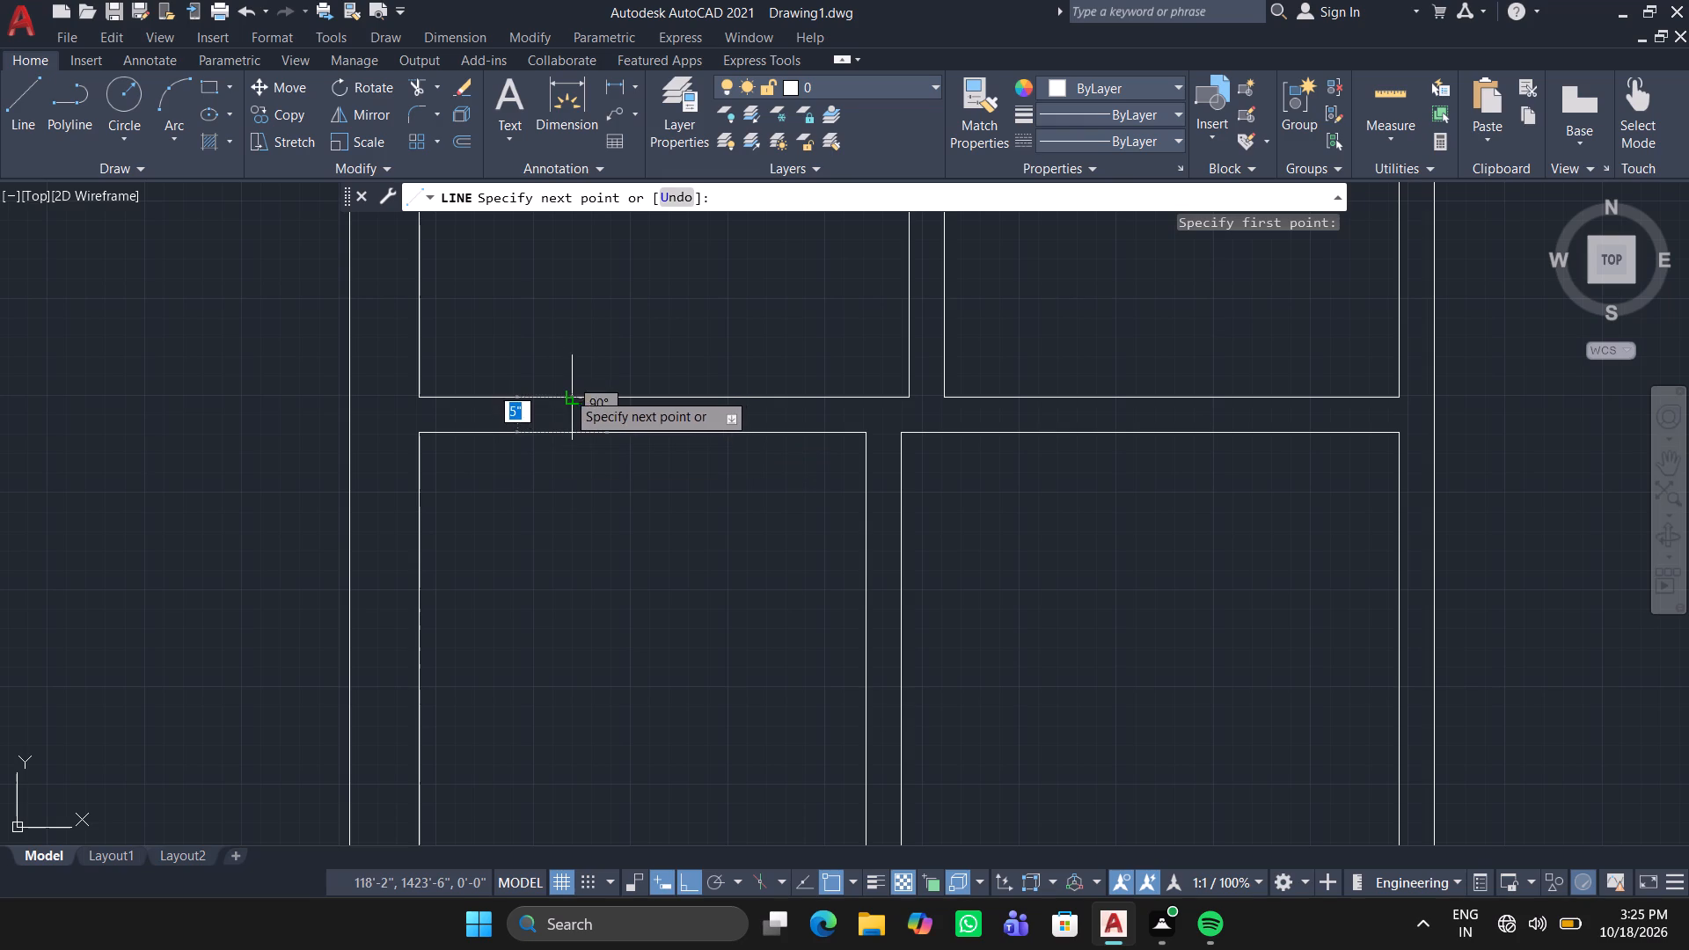
left_click(575, 391)
left_click(700, 398)
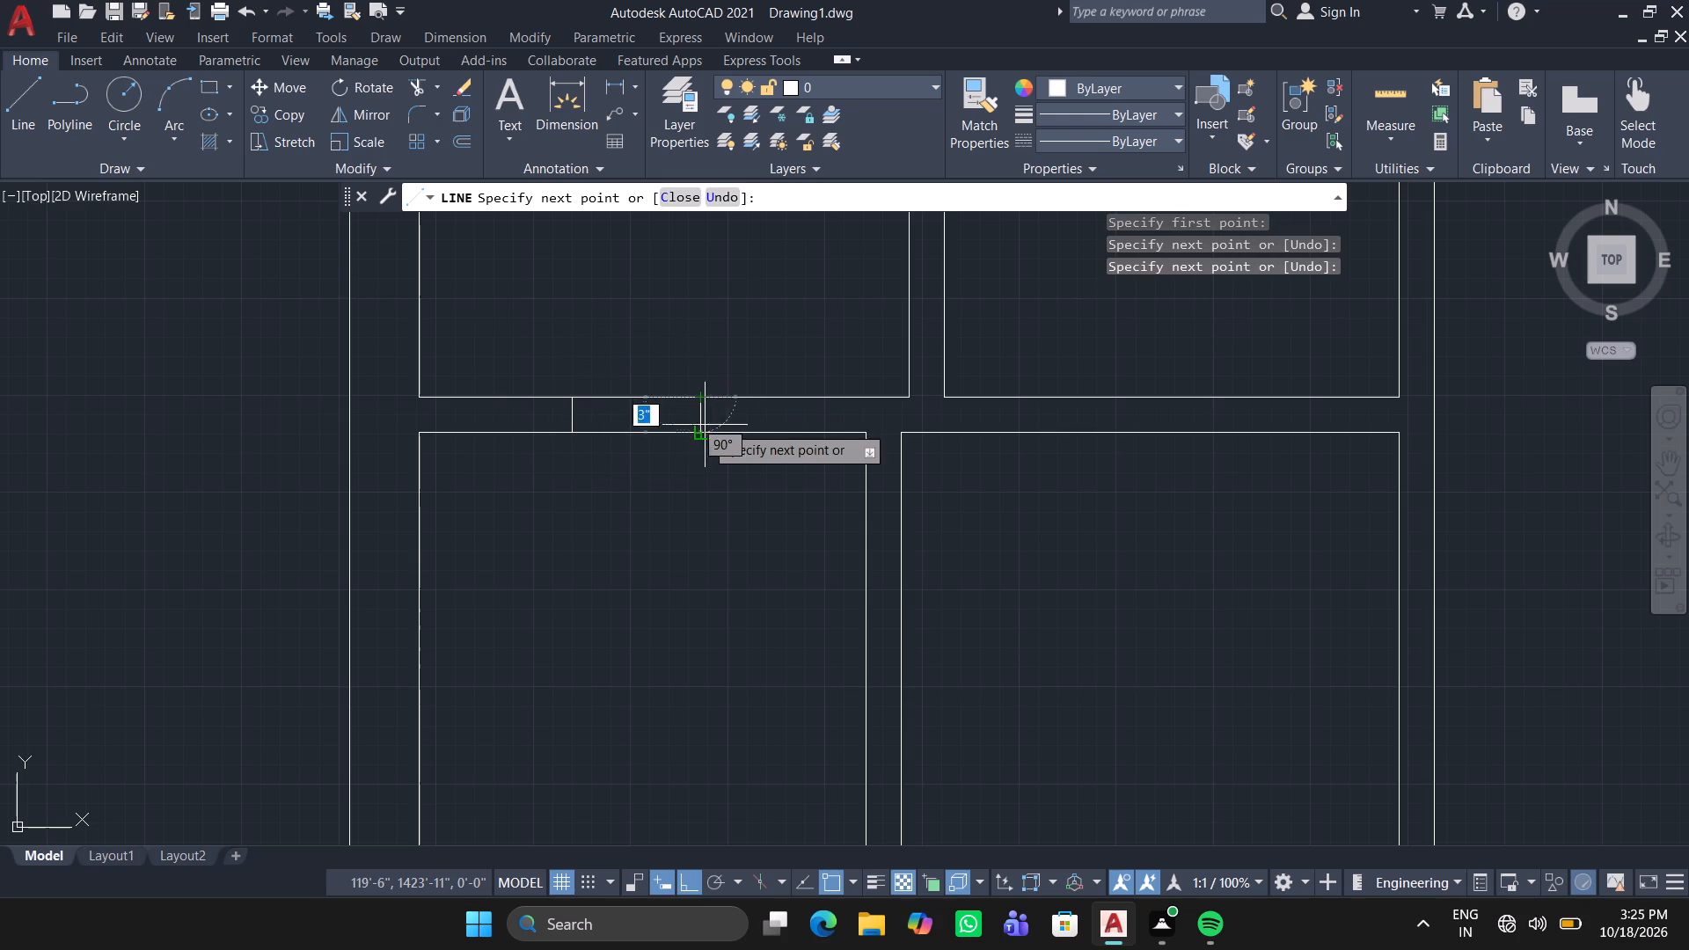
left_click(705, 436)
left_click(573, 427)
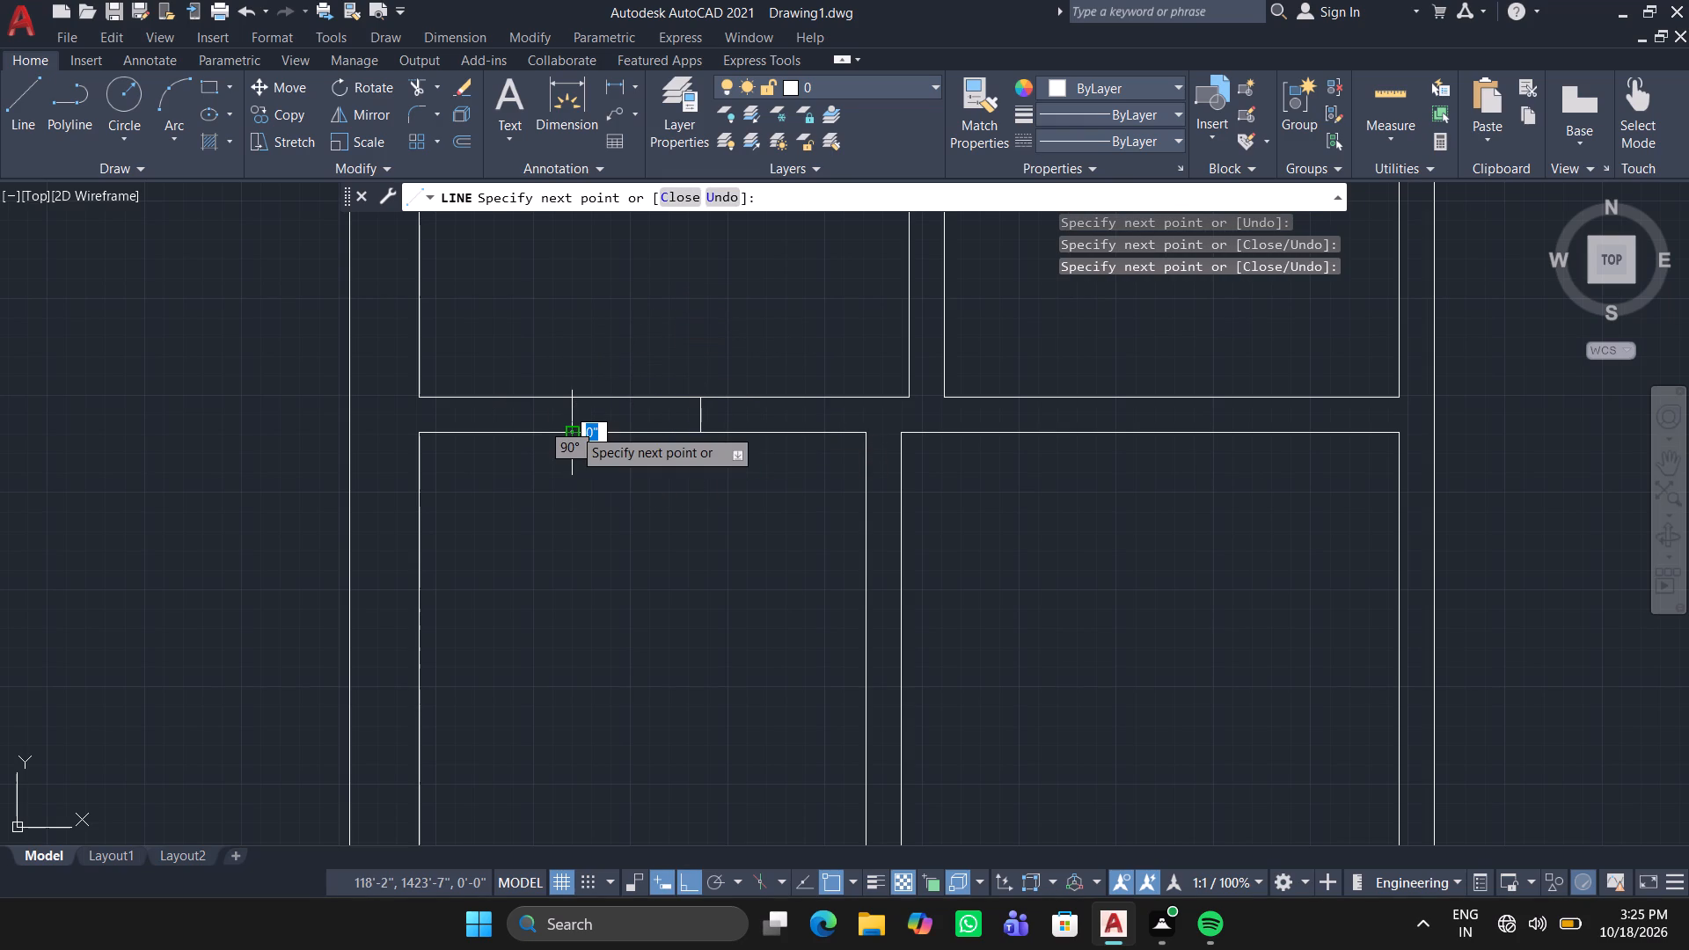
Draw two parallel horizontal glazing lines inside the window outline, spanning from jamb to jamb.
scroll(573, 427, "up", 3)
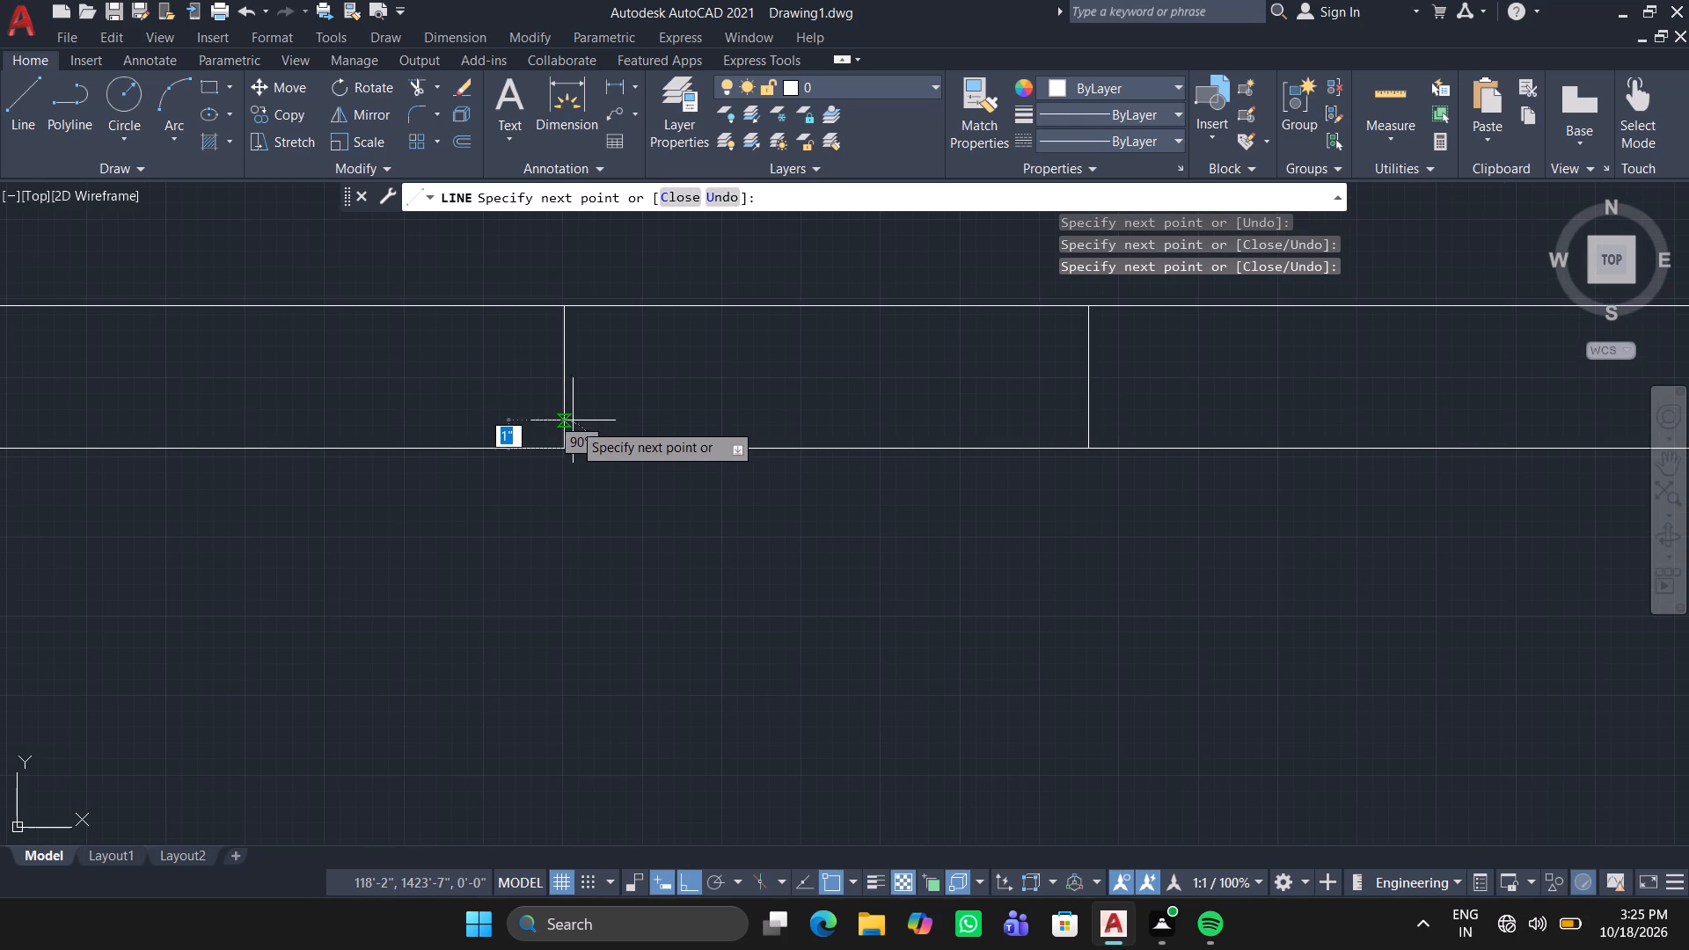
left_click(565, 444)
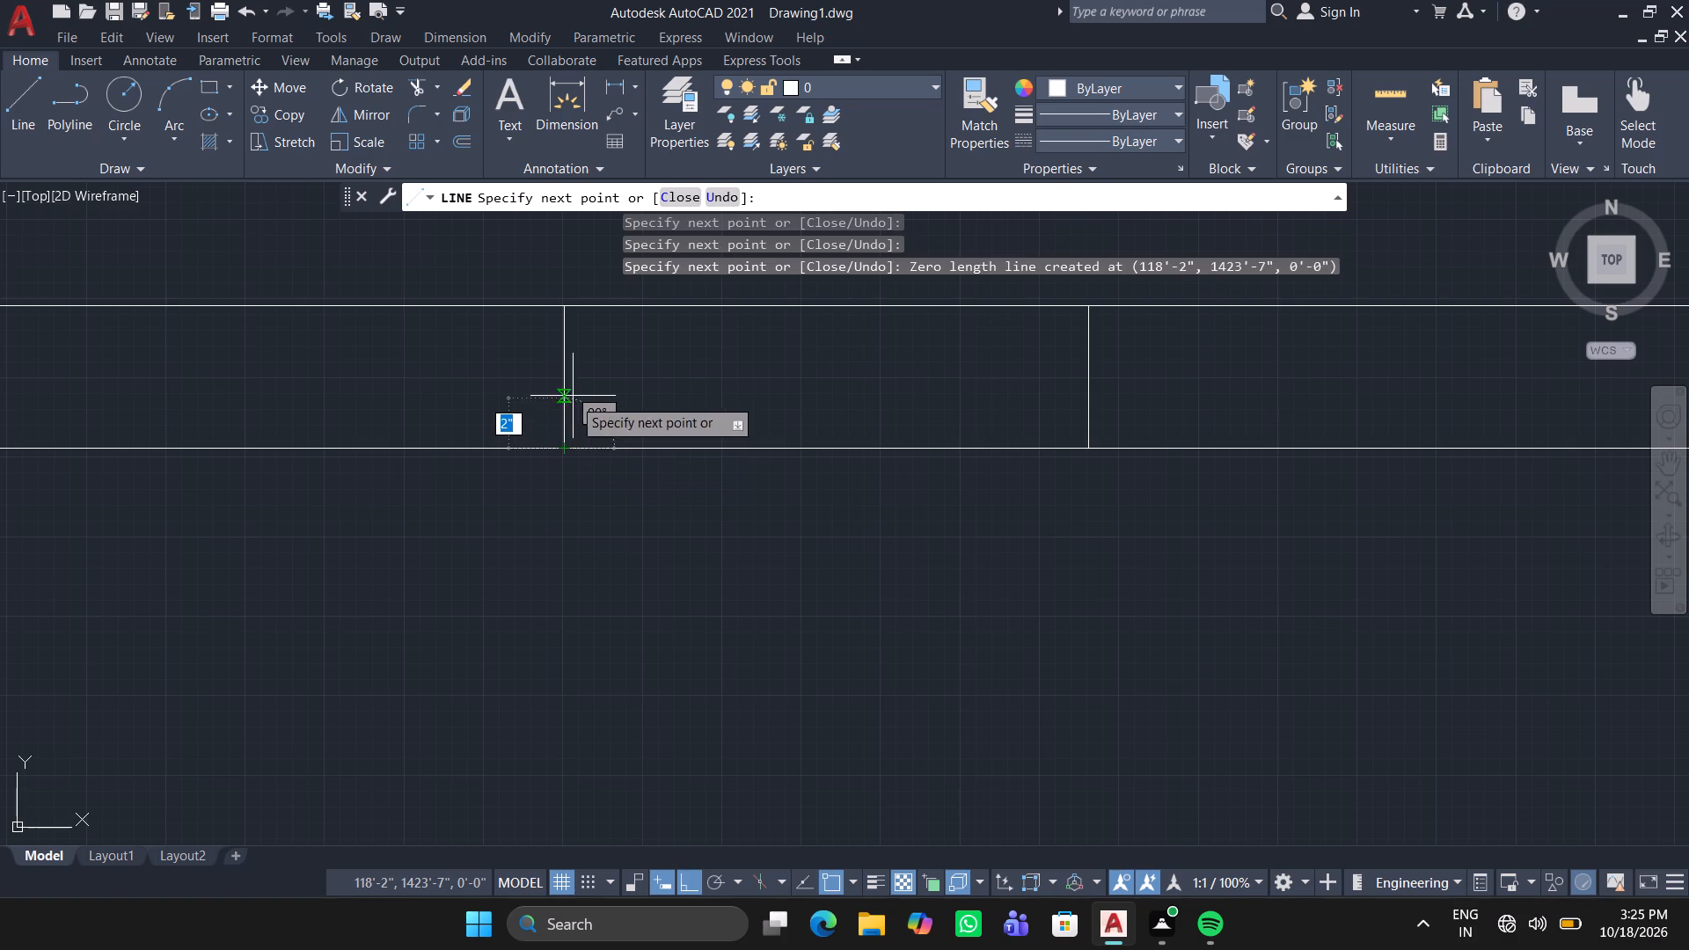
double_click(575, 392)
left_click(564, 414)
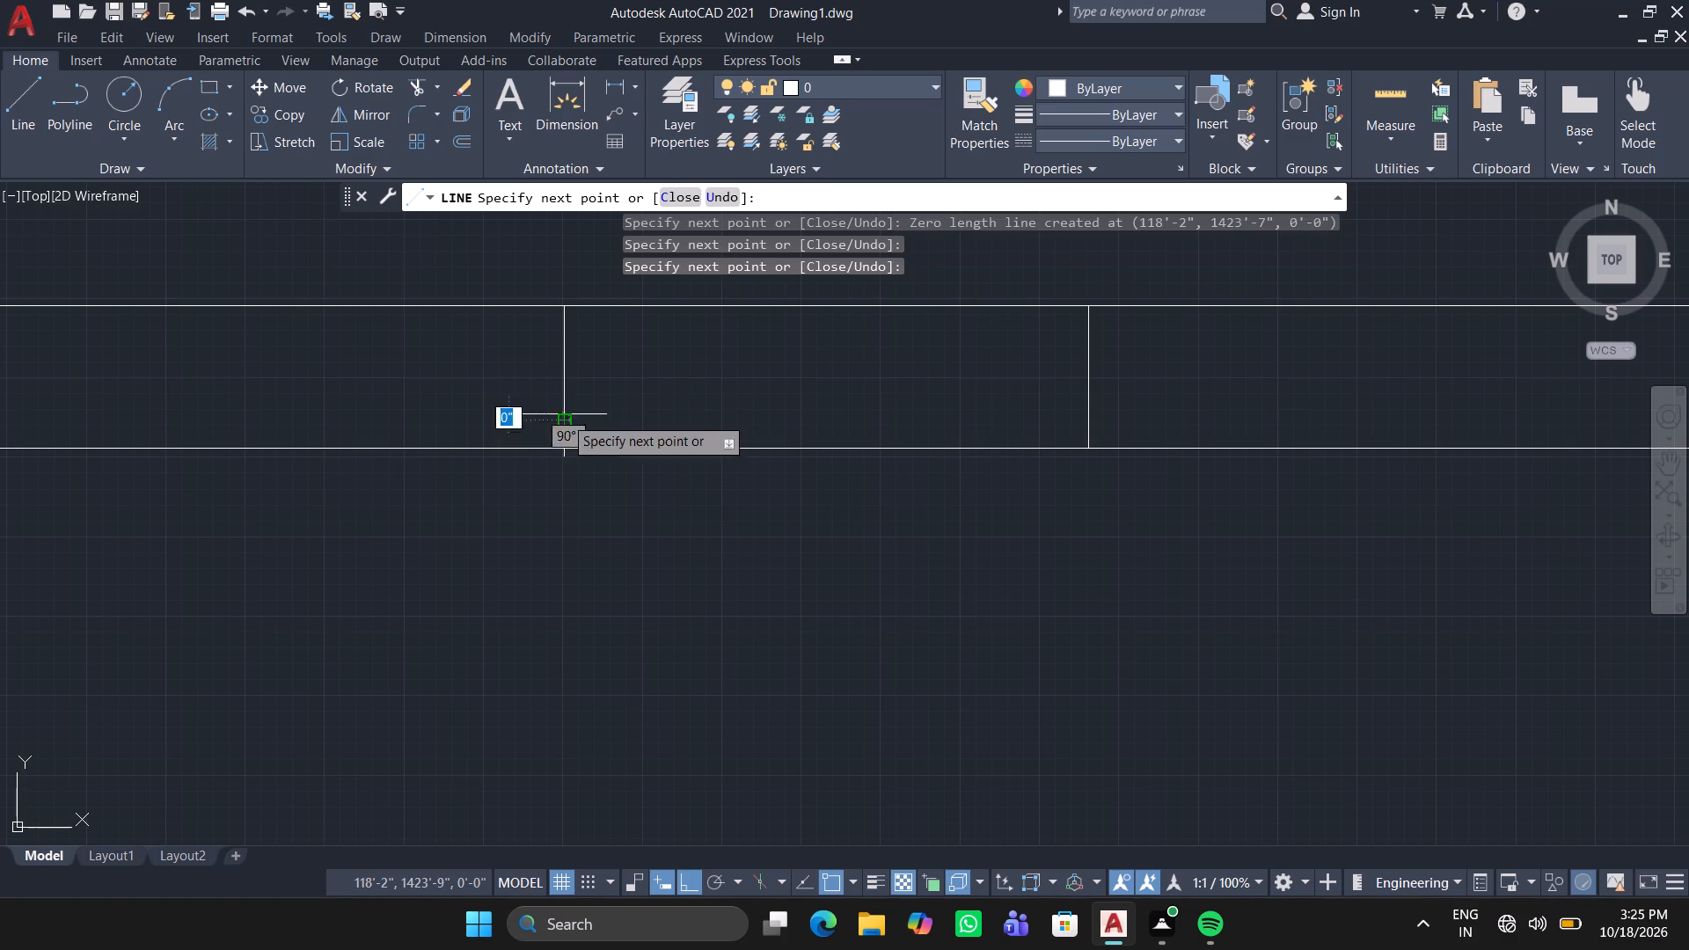
left_click(1090, 423)
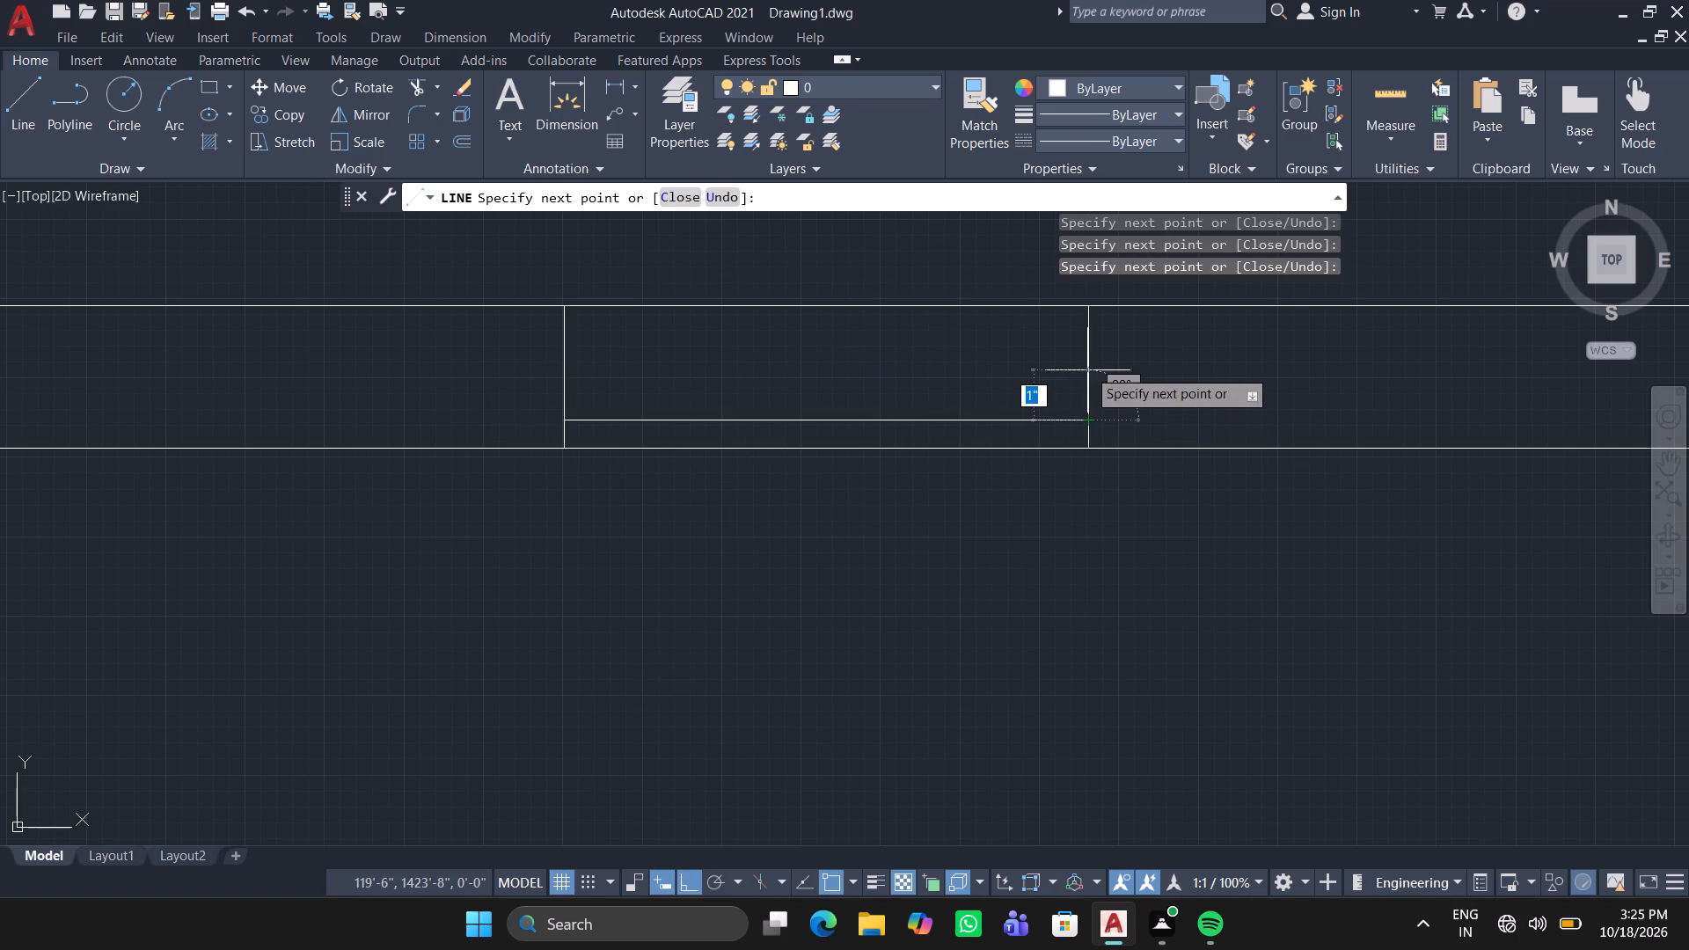
left_click(1082, 335)
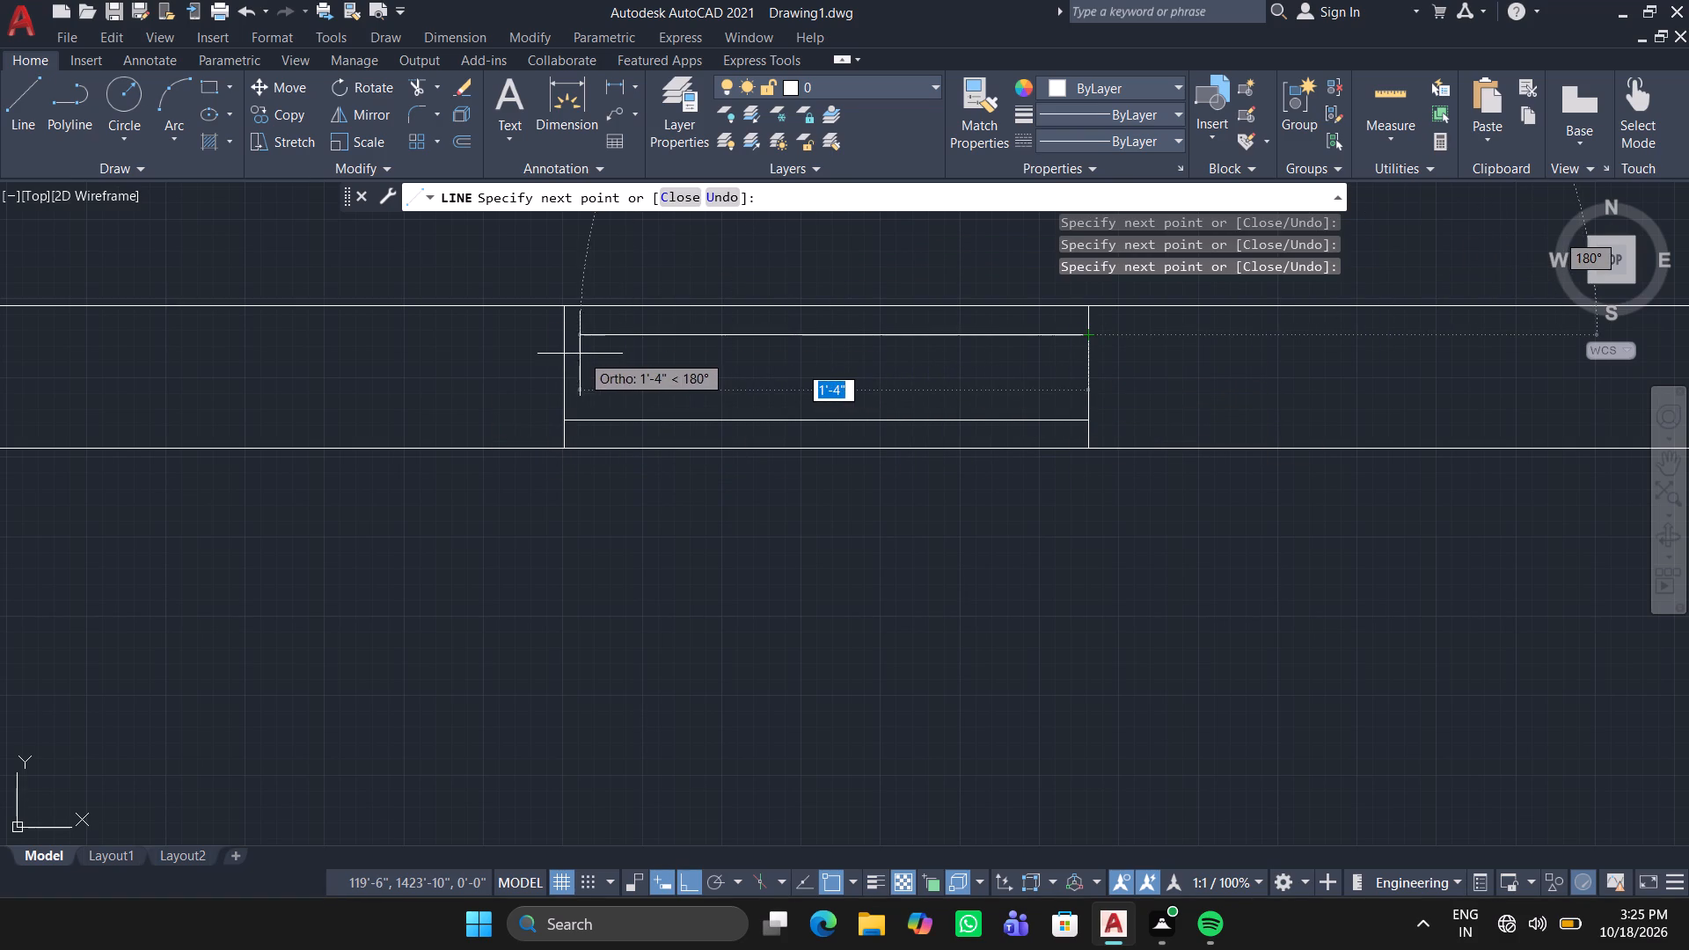
left_click(568, 336)
key("Return")
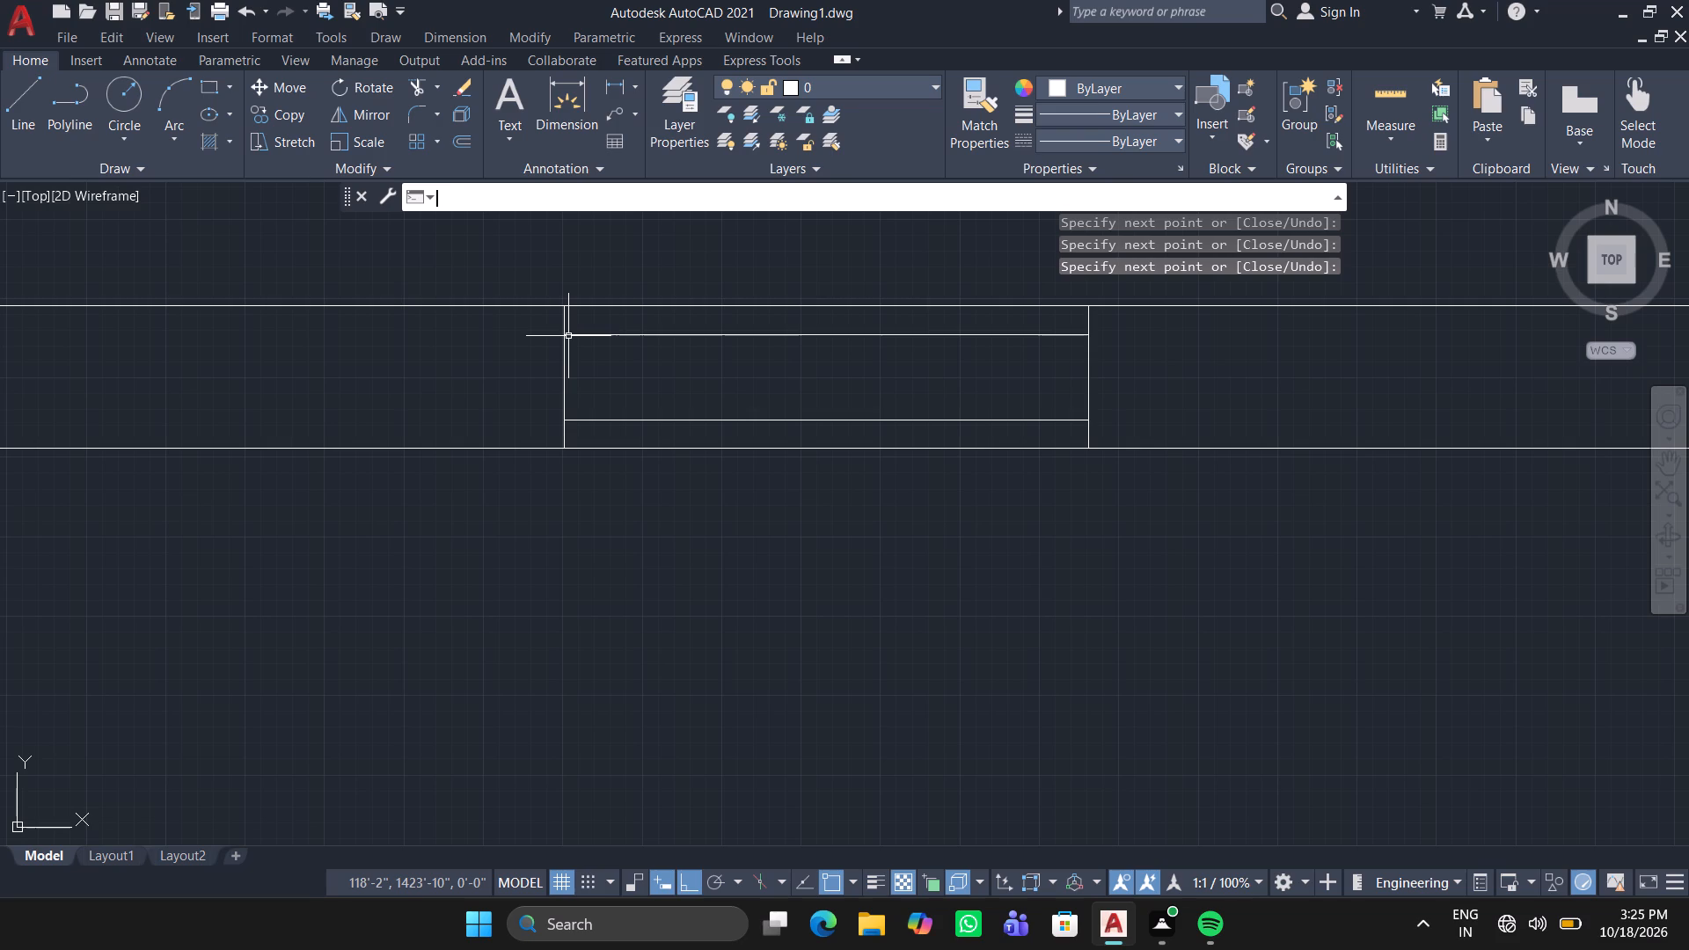
Change the colour of the new window's lines to Cyan.
scroll(568, 336, "down", 3)
left_click(516, 266)
double_click(775, 474)
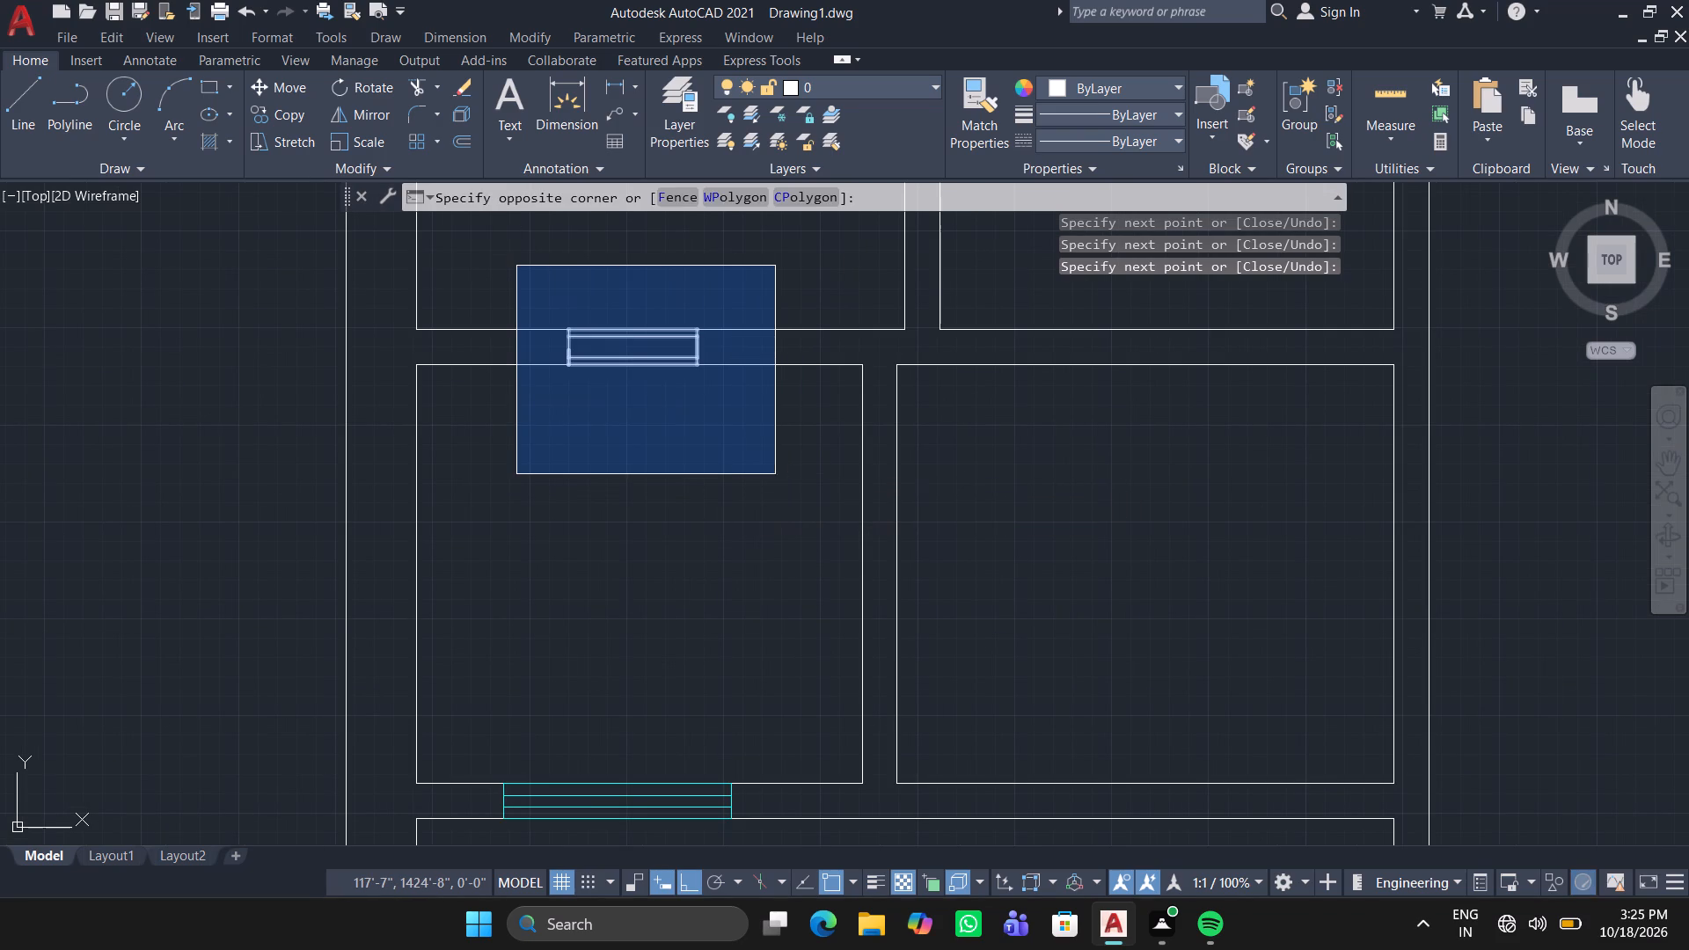
left_click(1115, 72)
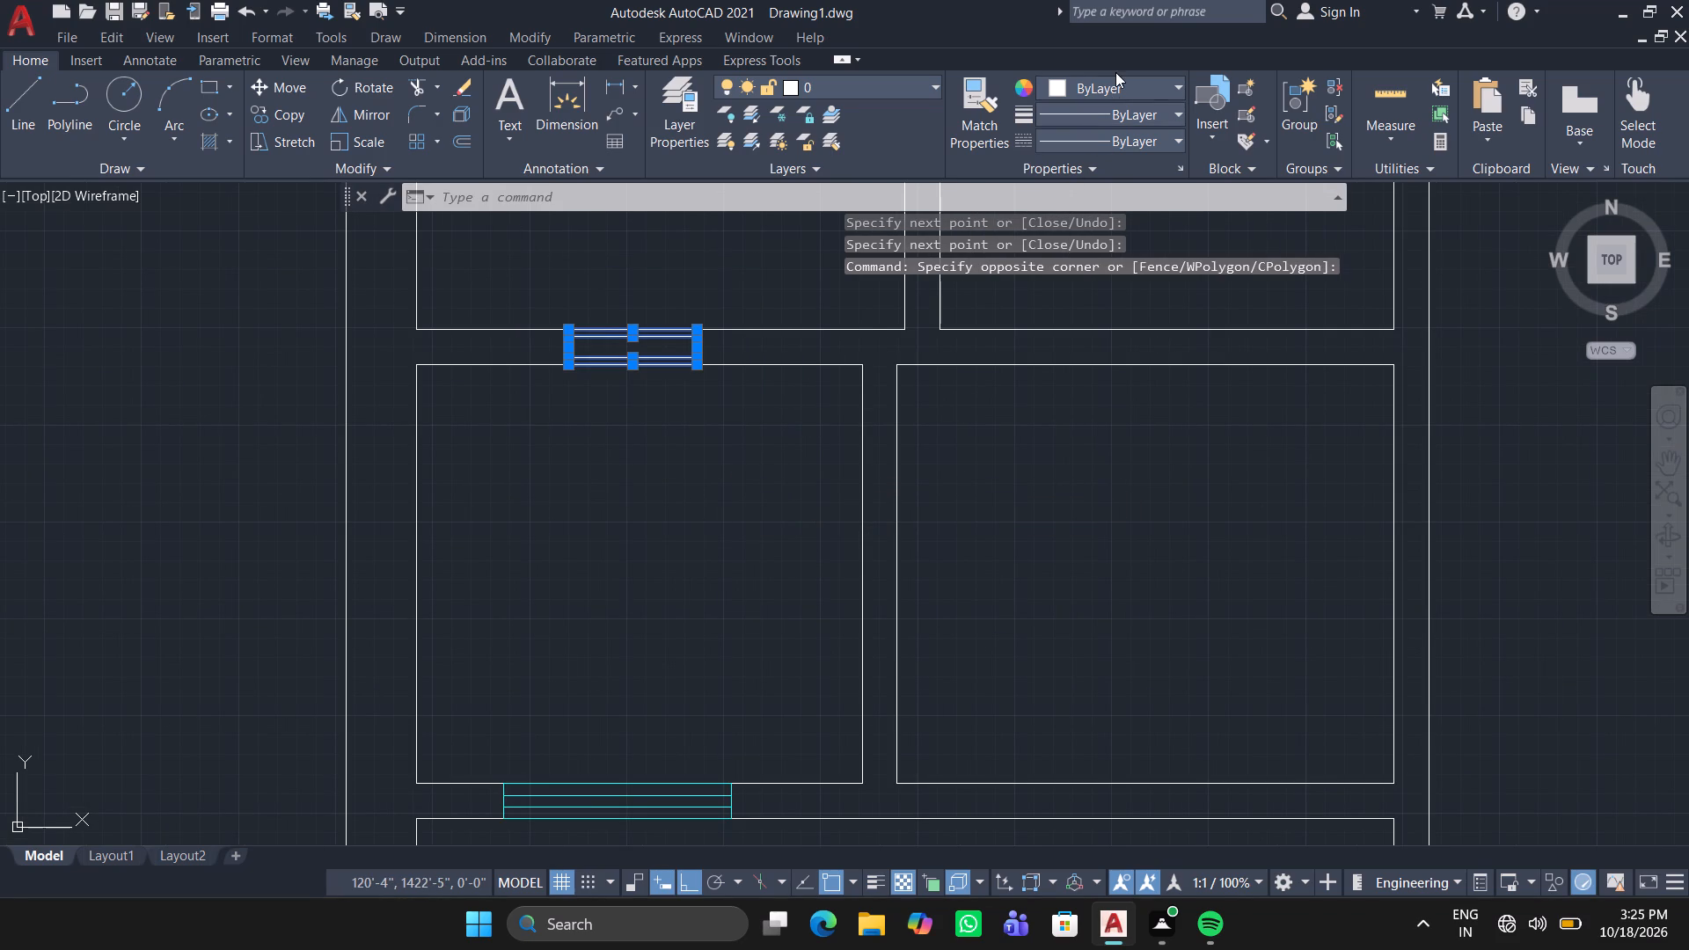
left_click(1116, 80)
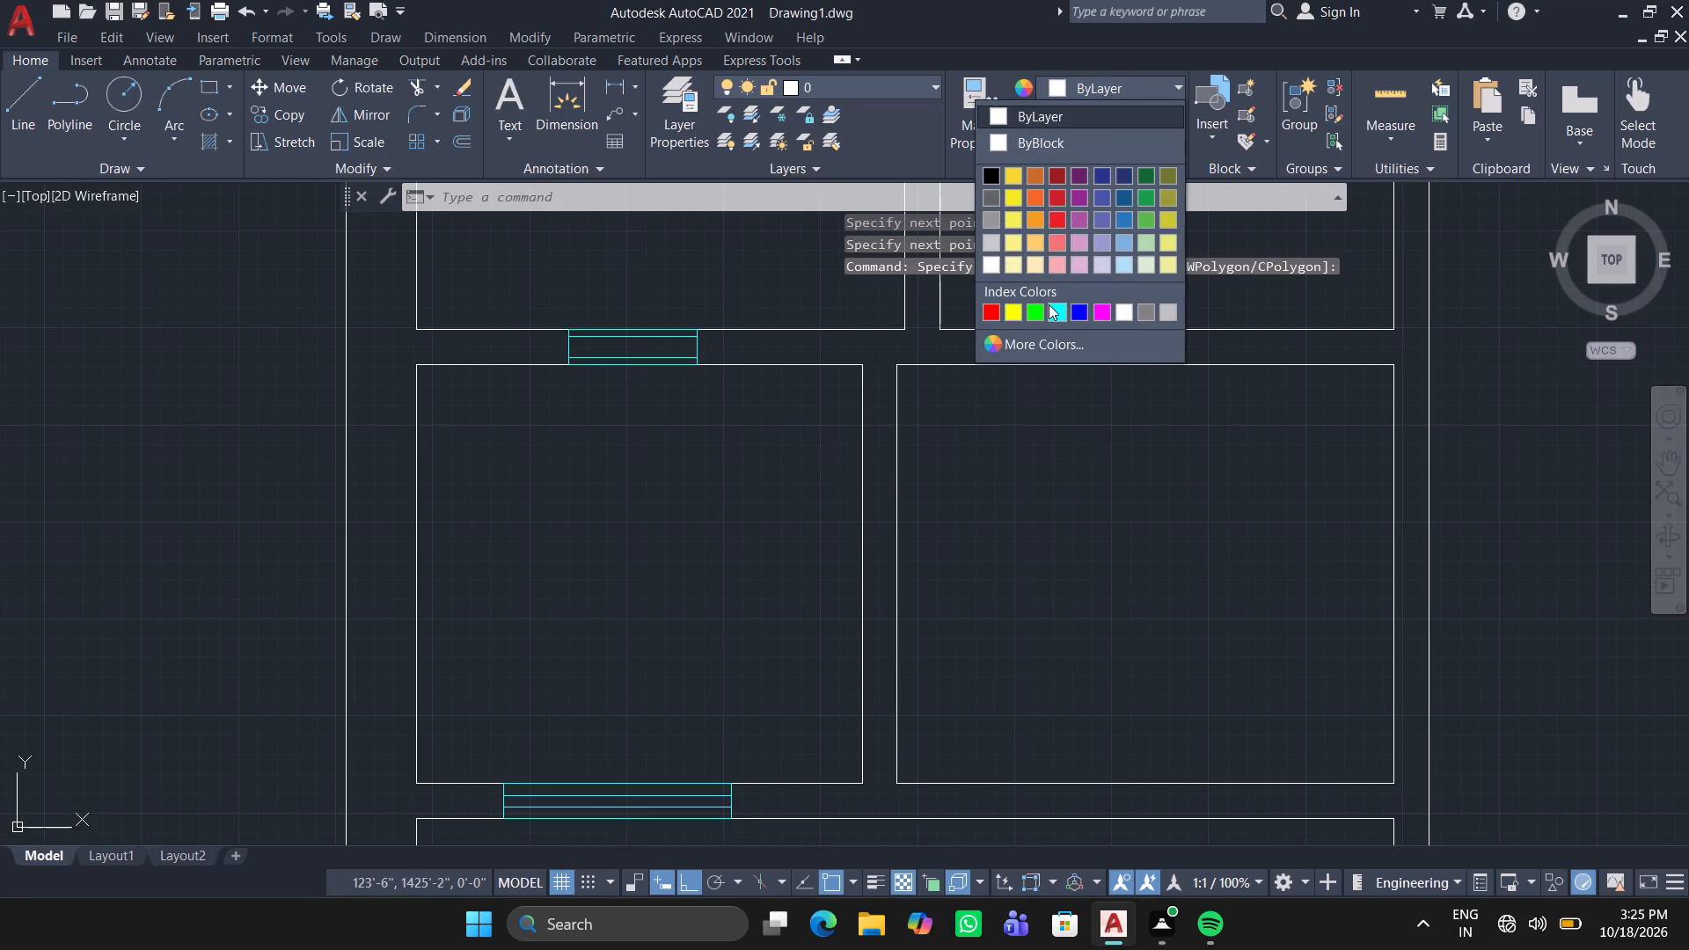
left_click(1062, 316)
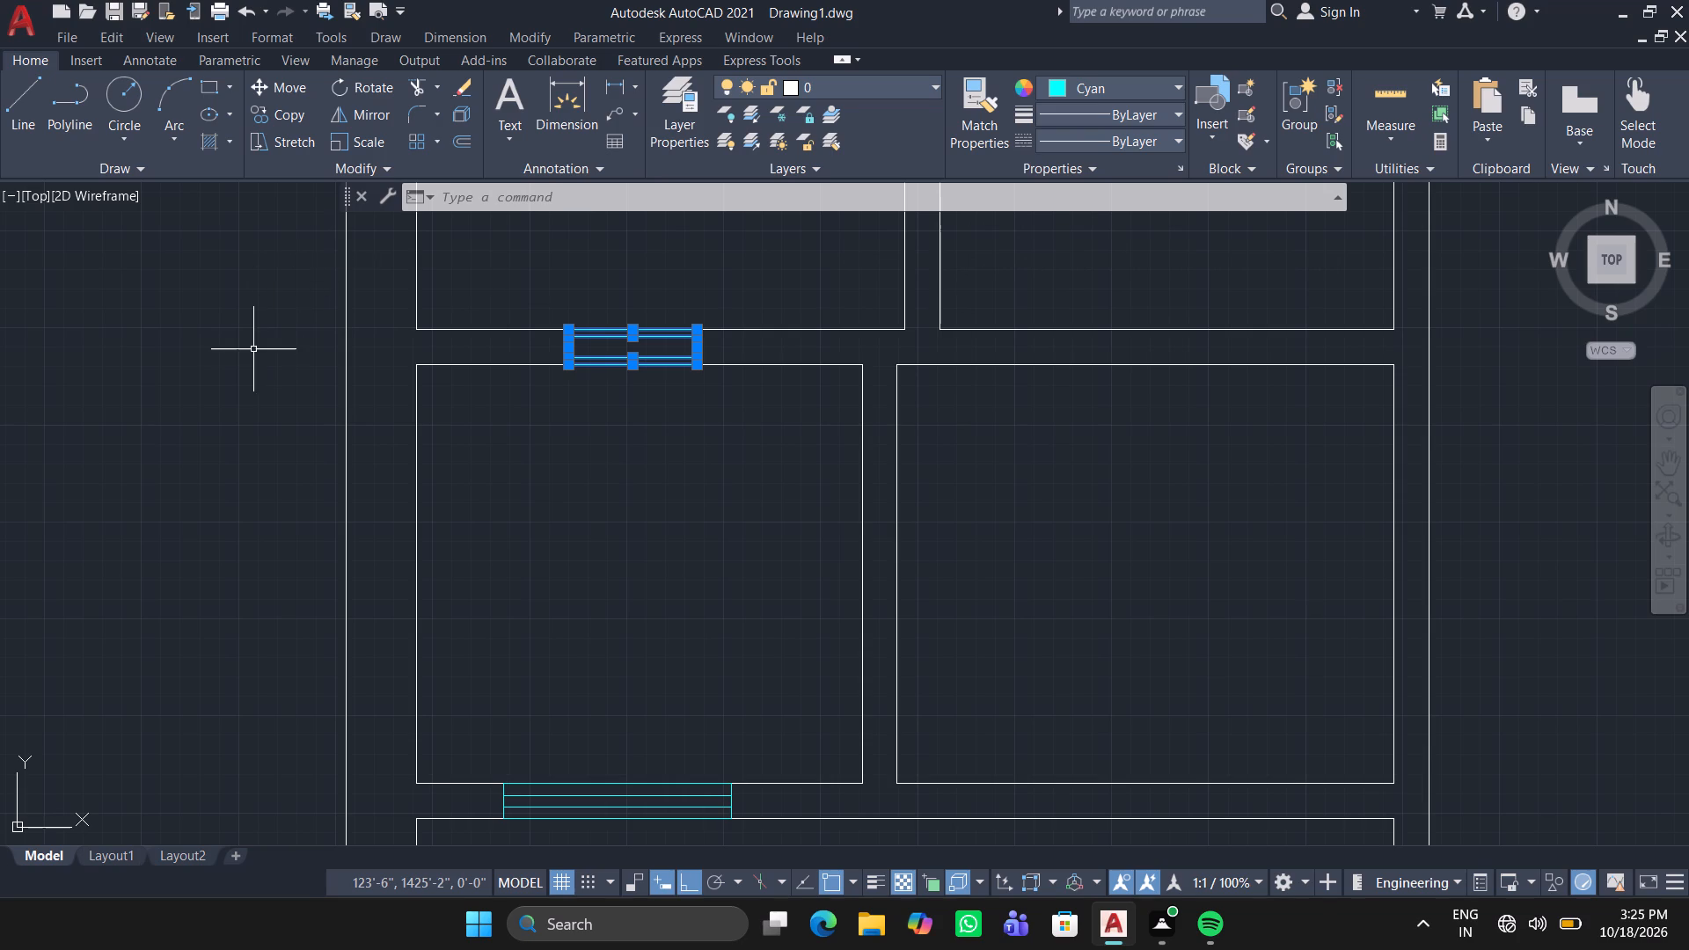
Draw two jamb lines about 2'-9" apart across the east wall of the second-row eastern small room.
scroll(288, 384, "down", 1)
key("Escape")
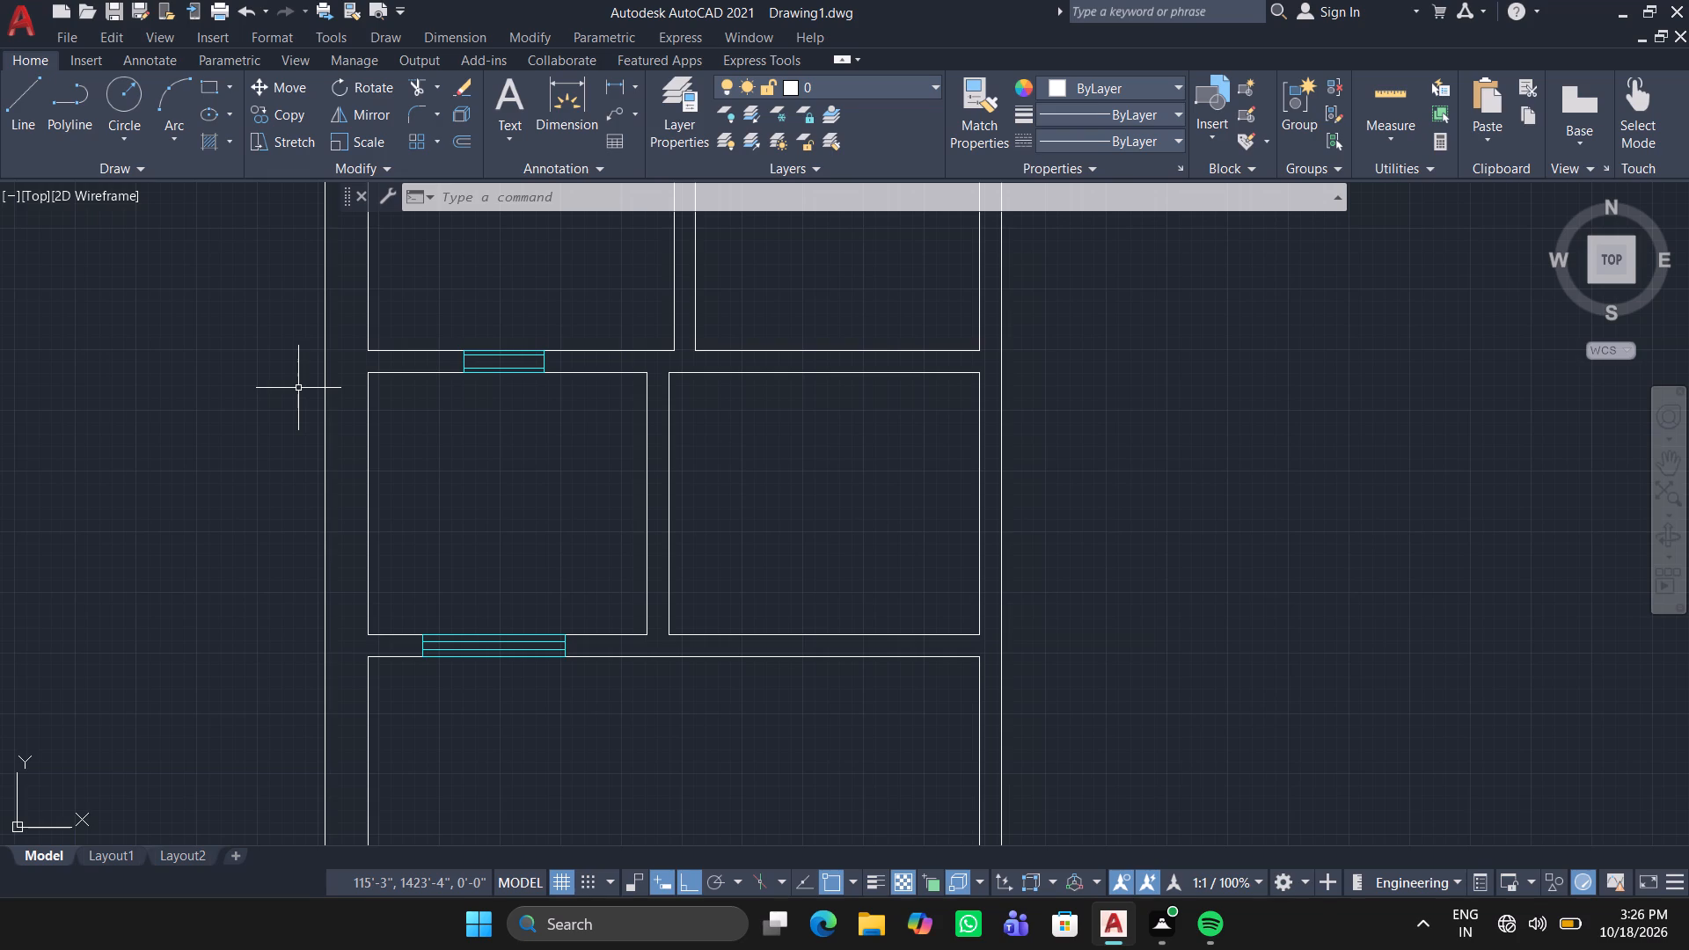
double_click(19, 84)
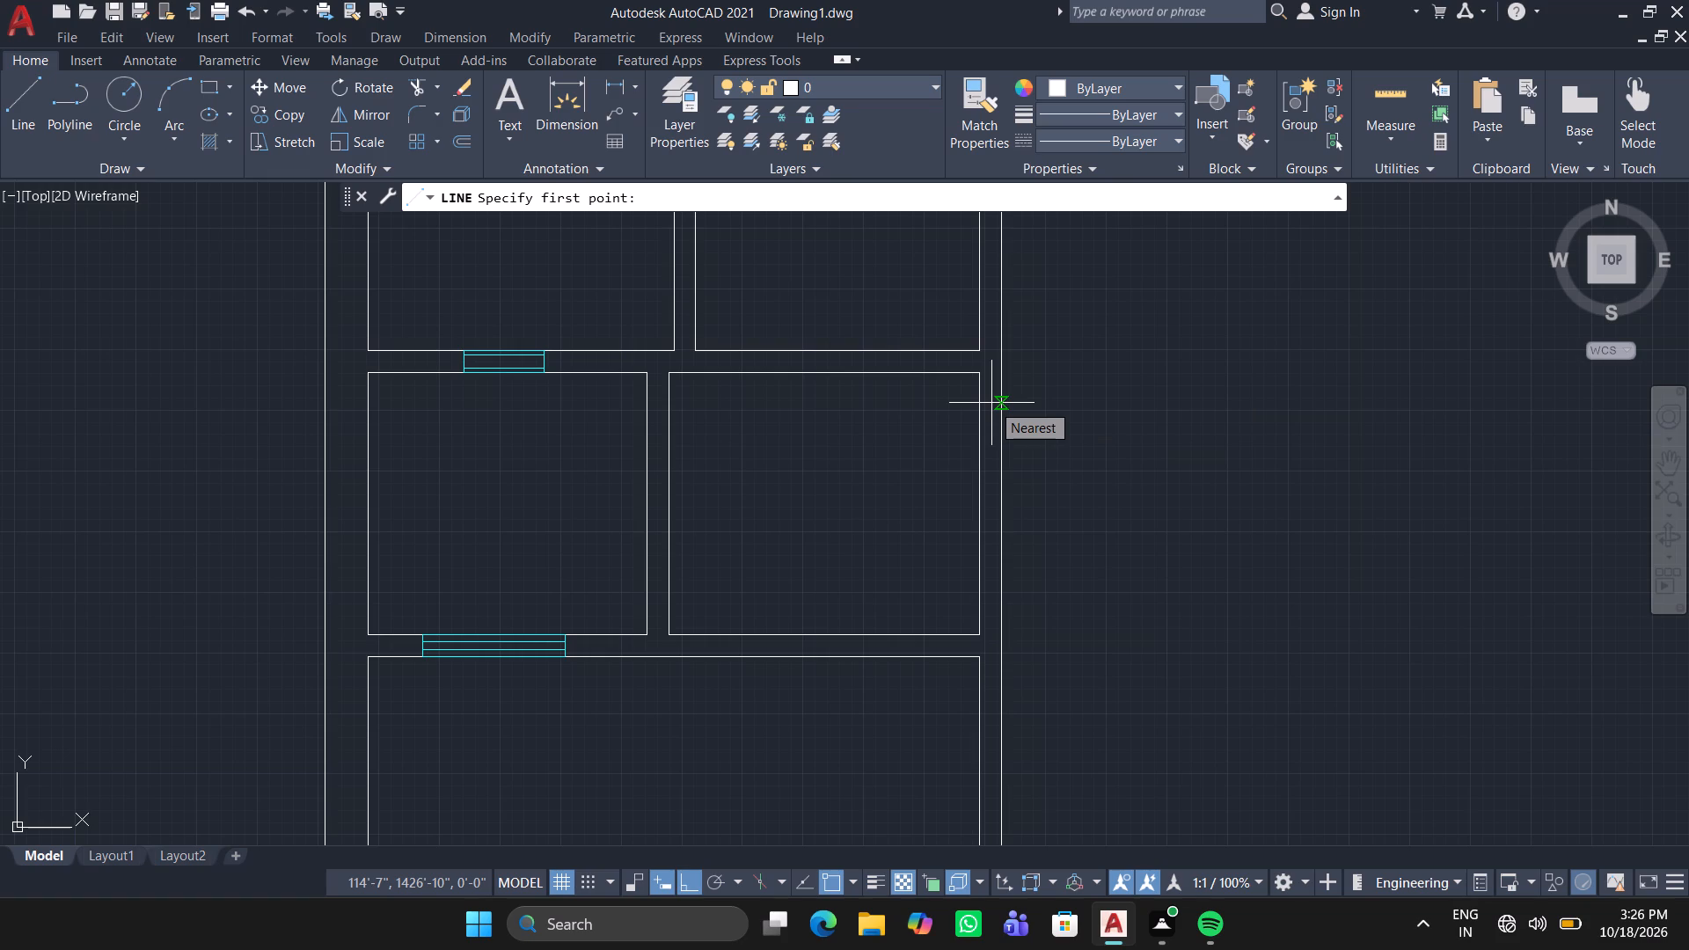
left_click(998, 435)
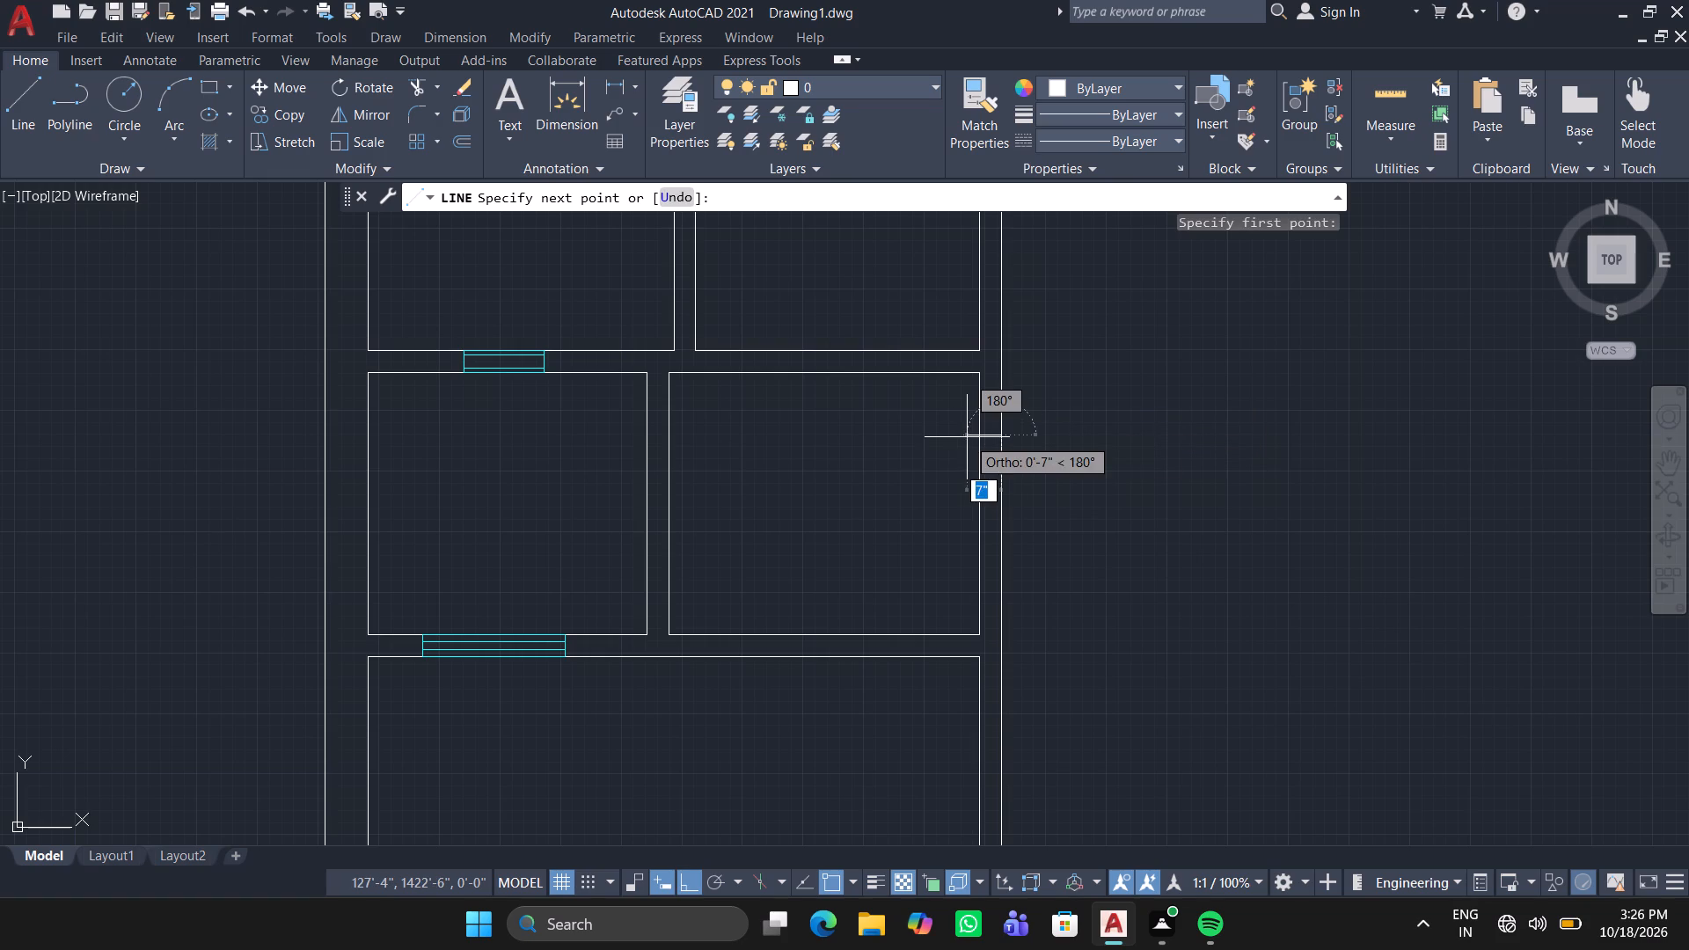
left_click(978, 435)
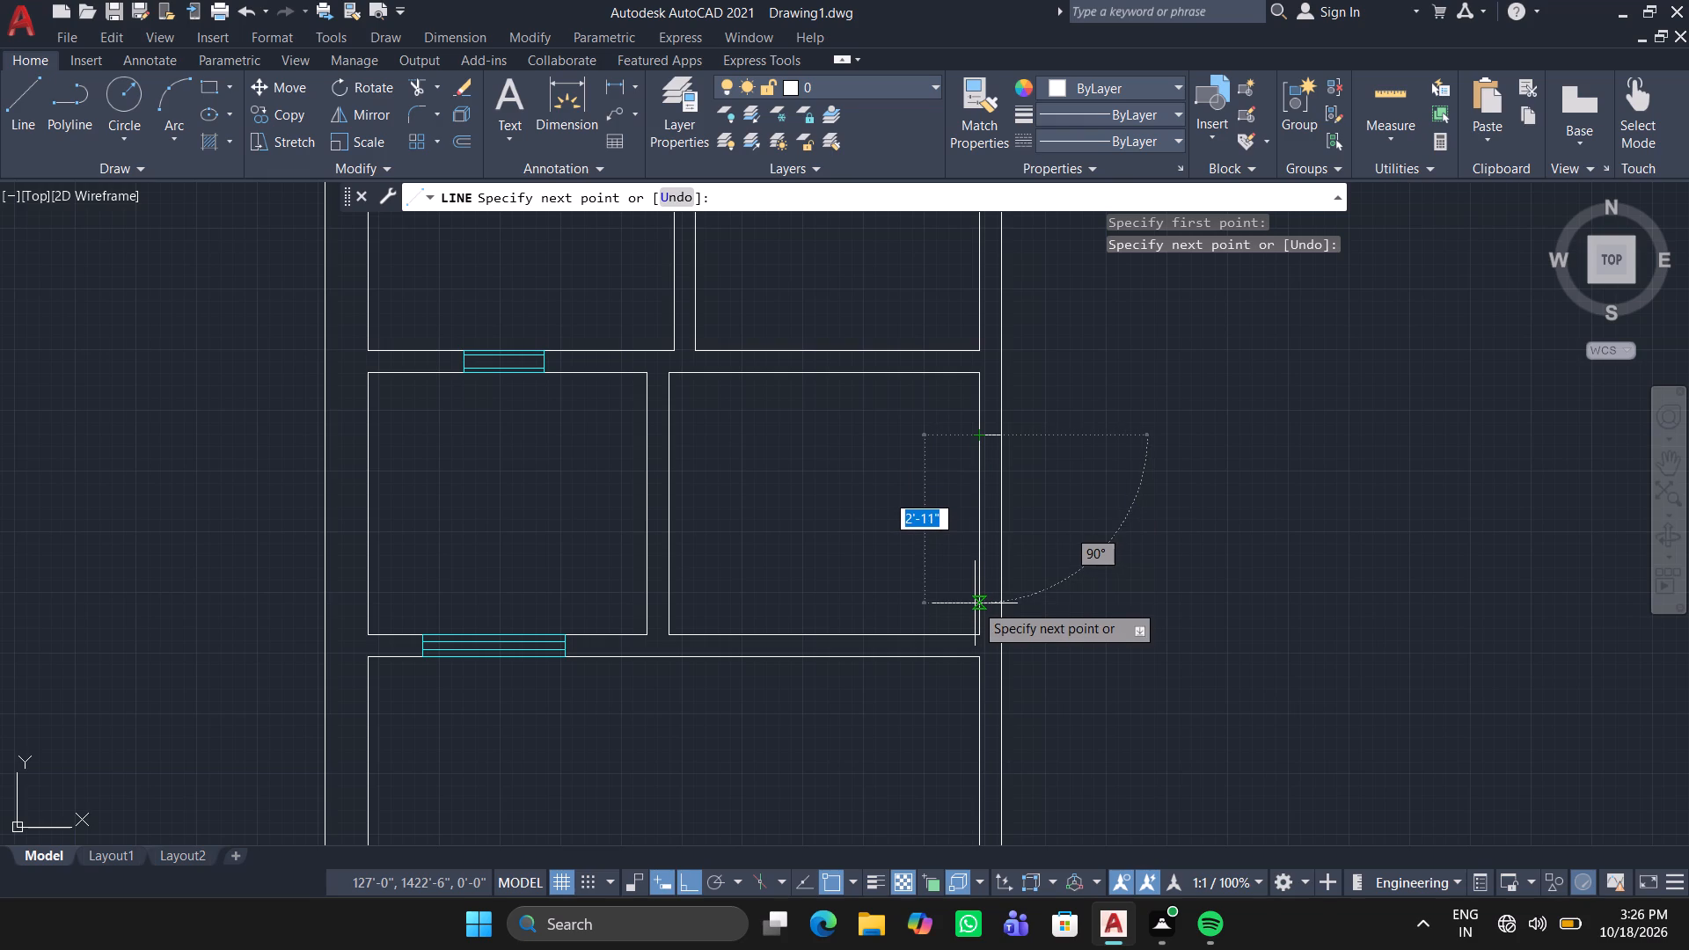
left_click(974, 594)
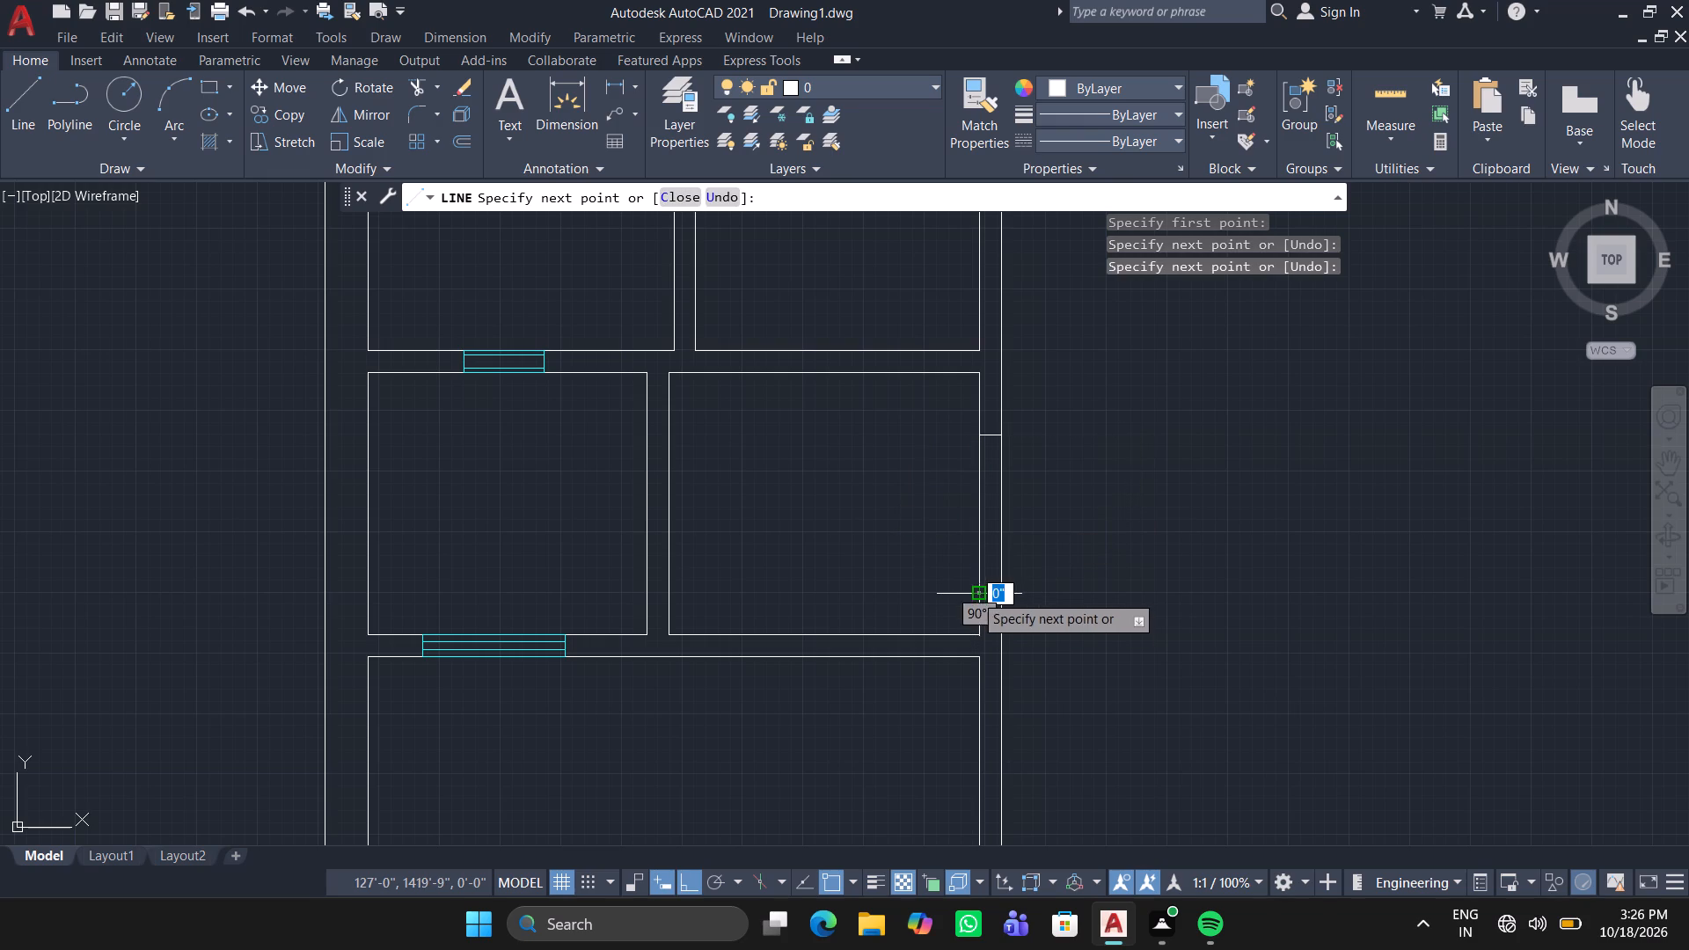
left_click(1001, 589)
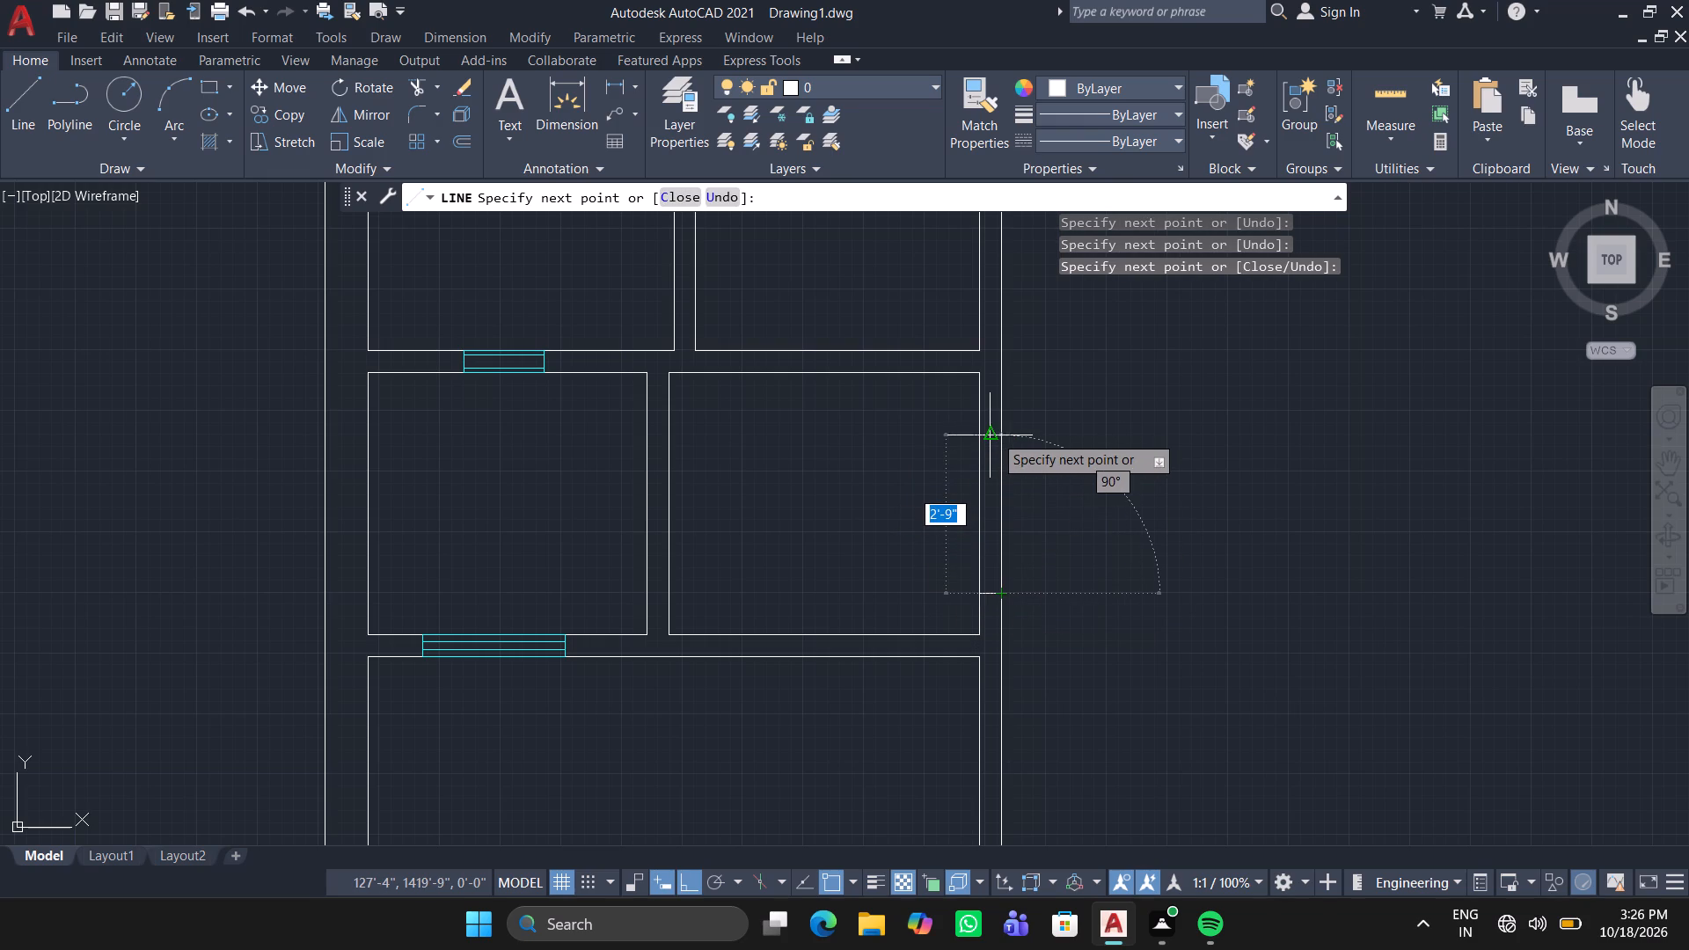
left_click(1008, 436)
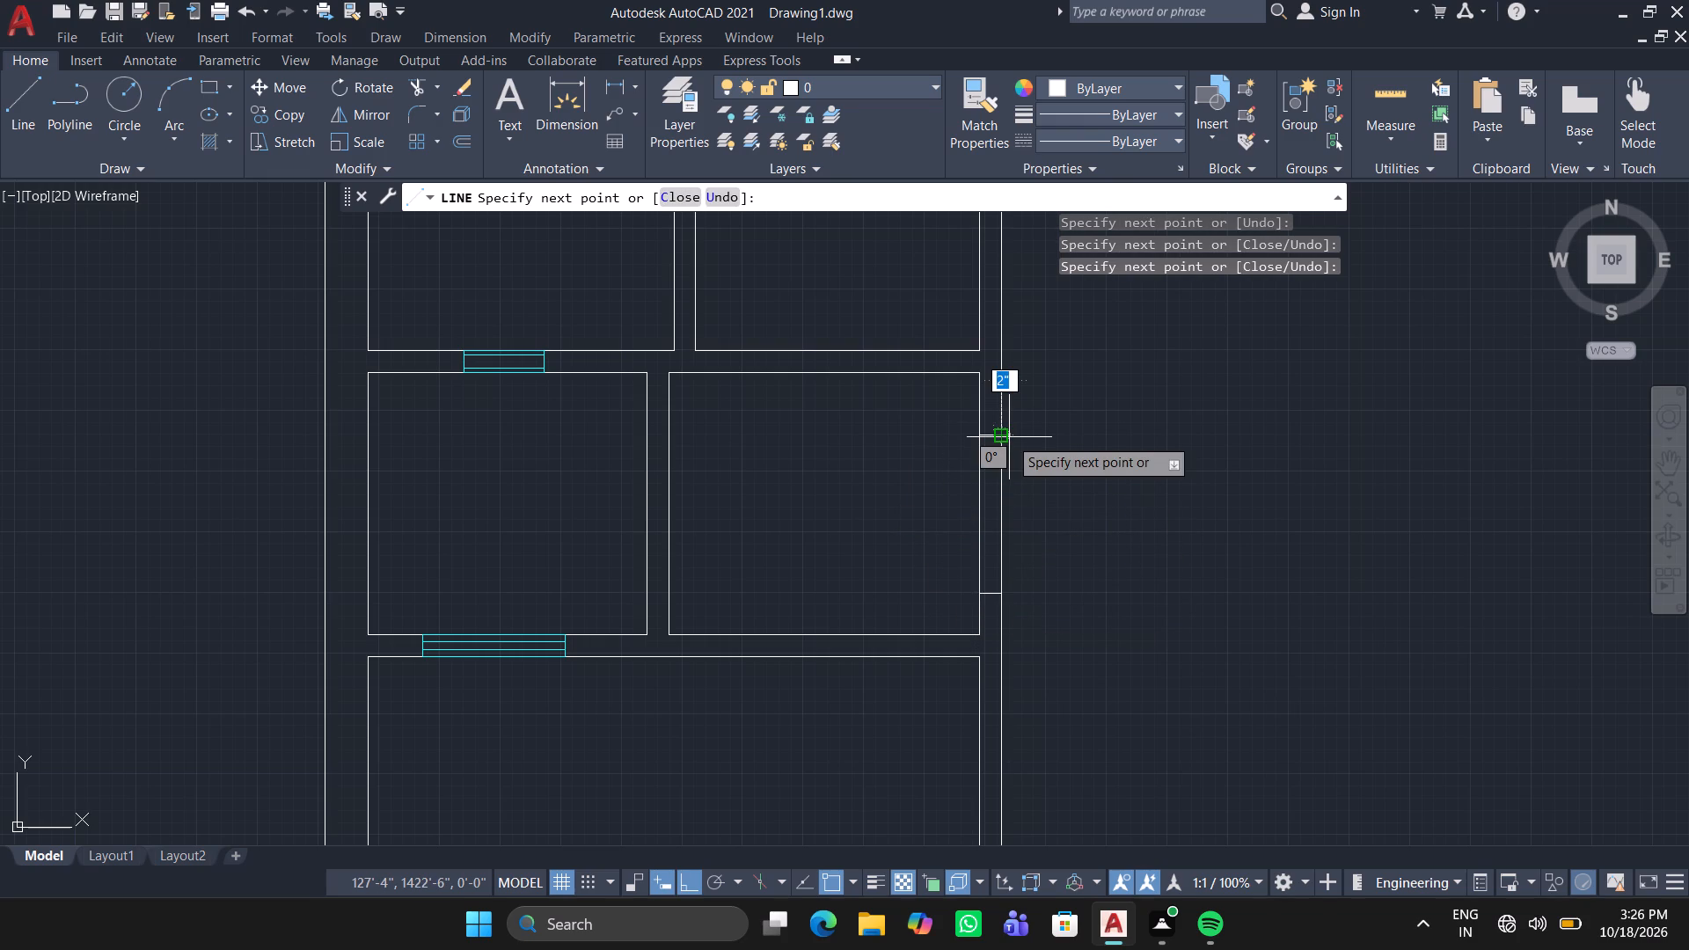
key("Return")
Trim both wall lines between the two new jambs to open the small room's east wall.
type("tr")
key("Return")
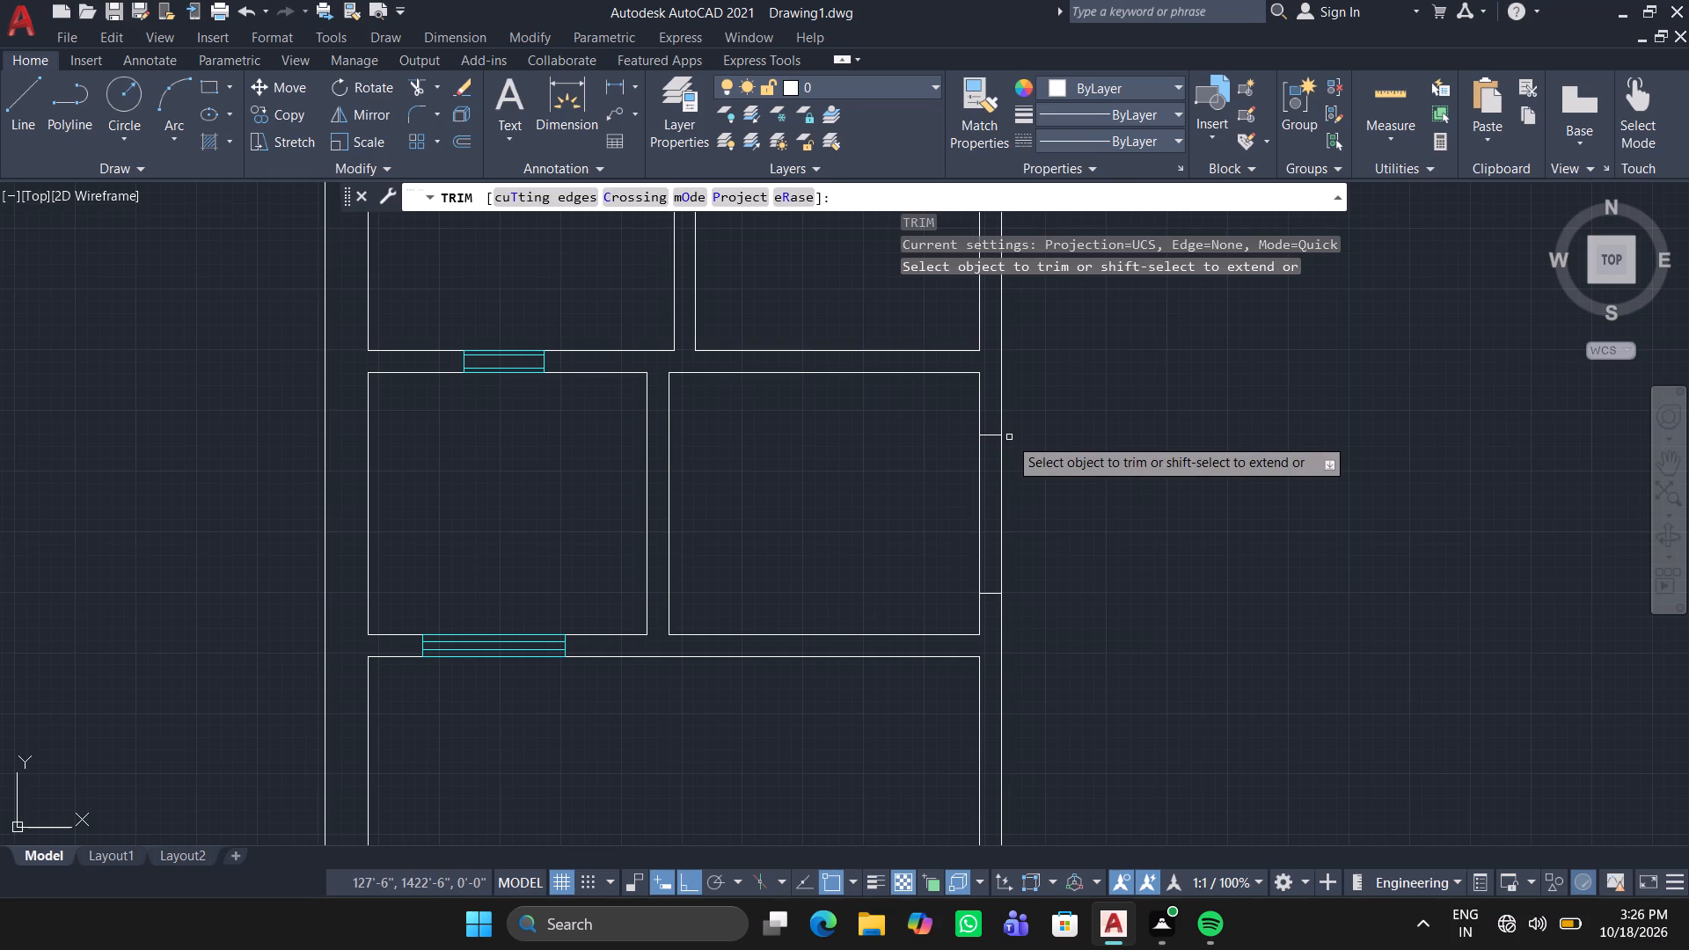
left_click_drag(1057, 490, 1049, 493)
left_click(844, 549)
key("Return")
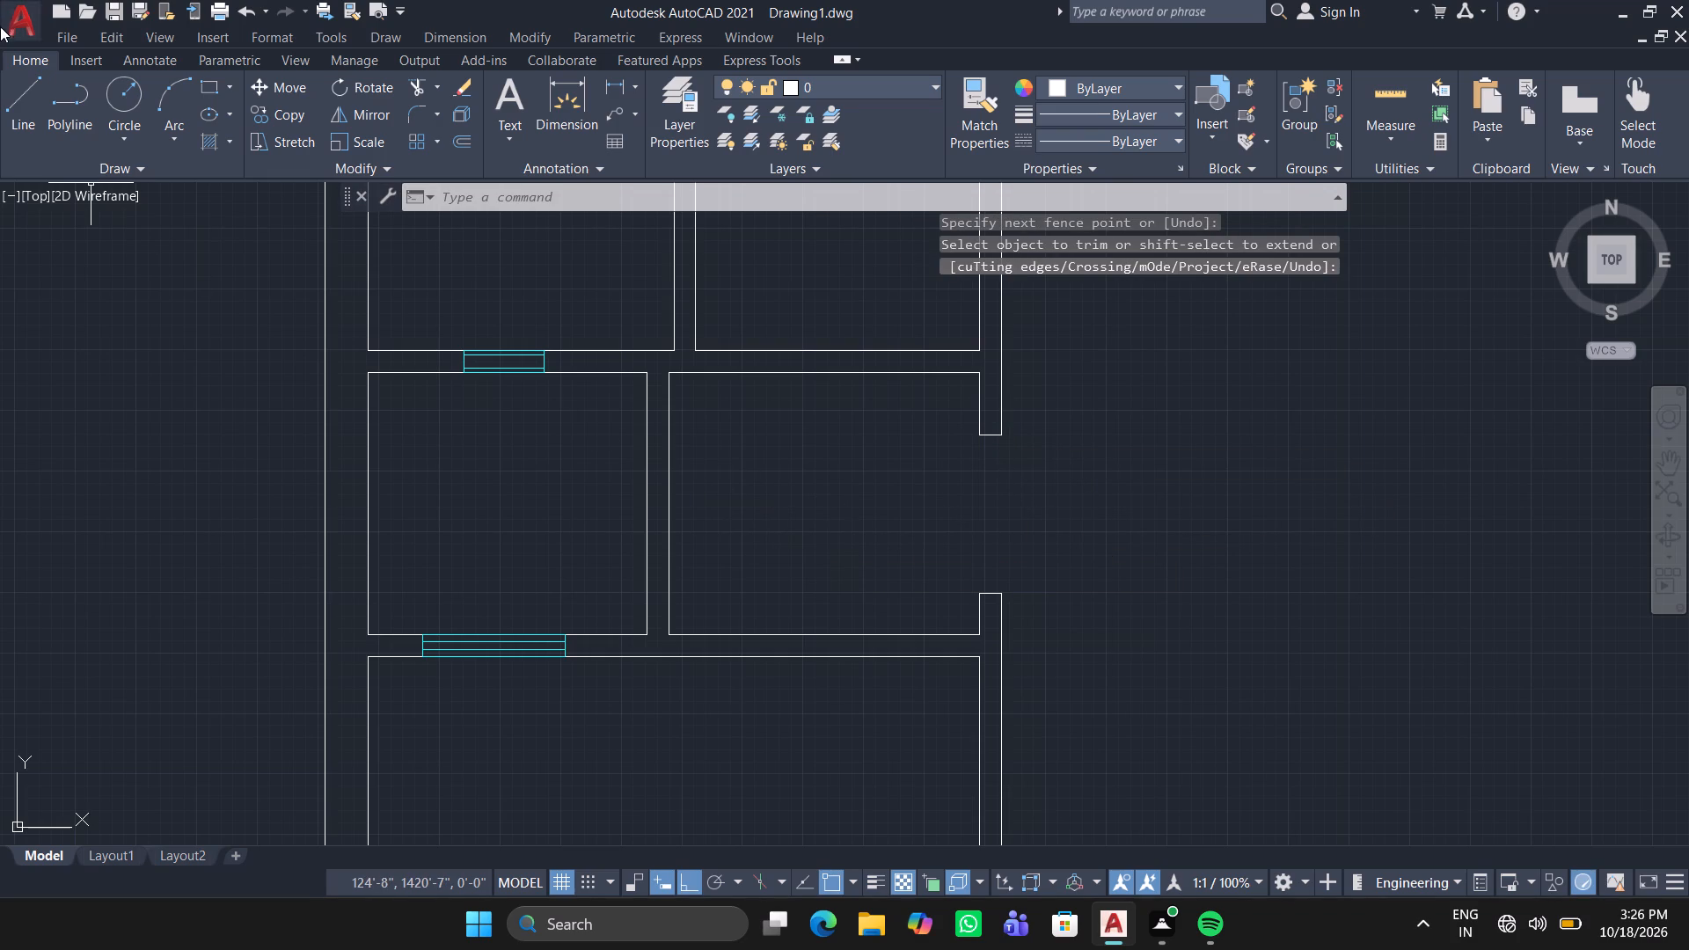
Draw a line along the wall's outer east face, joining the lower jamb to the upper jamb of the opening.
left_click(26, 89)
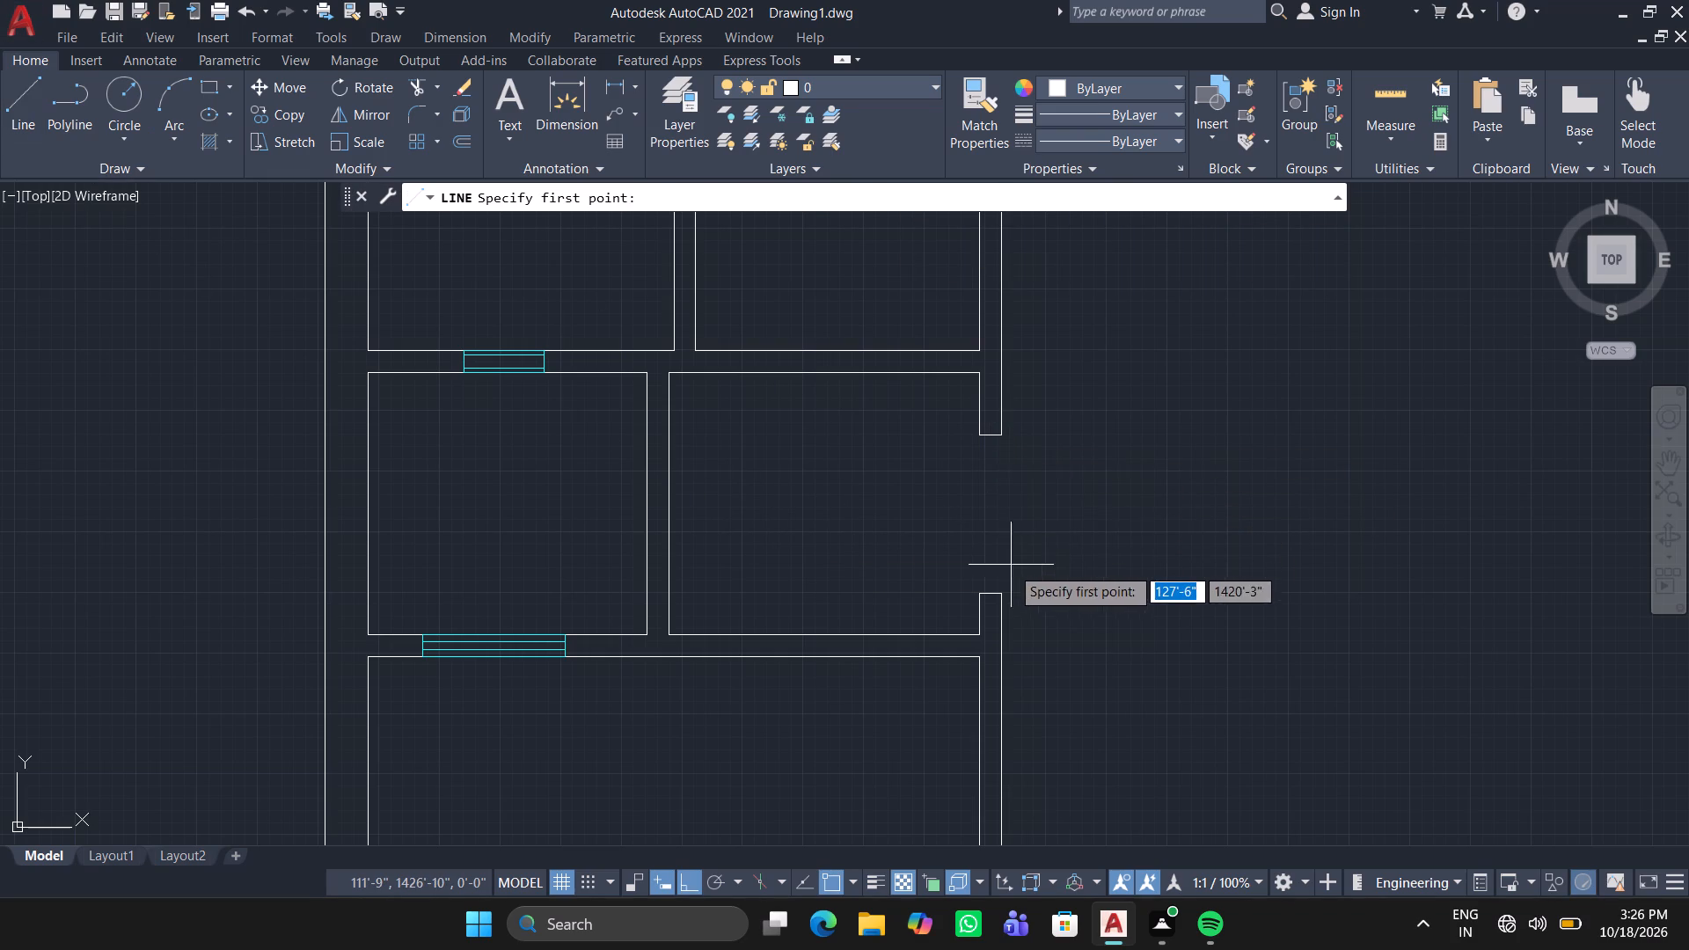
left_click_drag(1010, 594, 1008, 583)
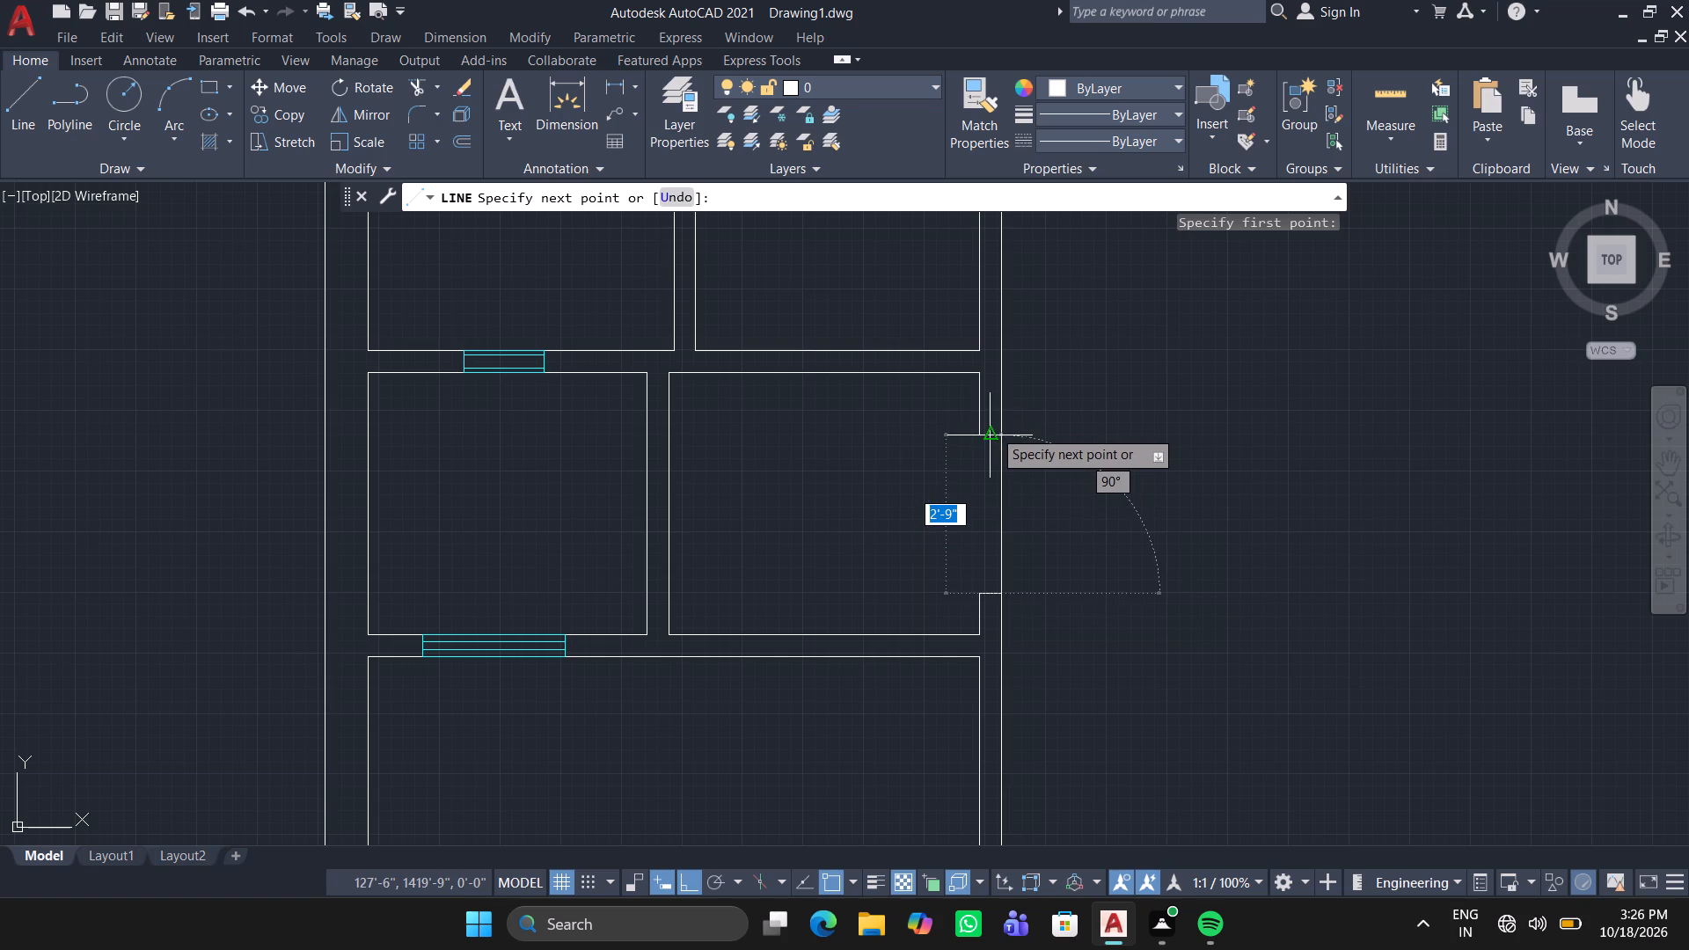
left_click(1005, 439)
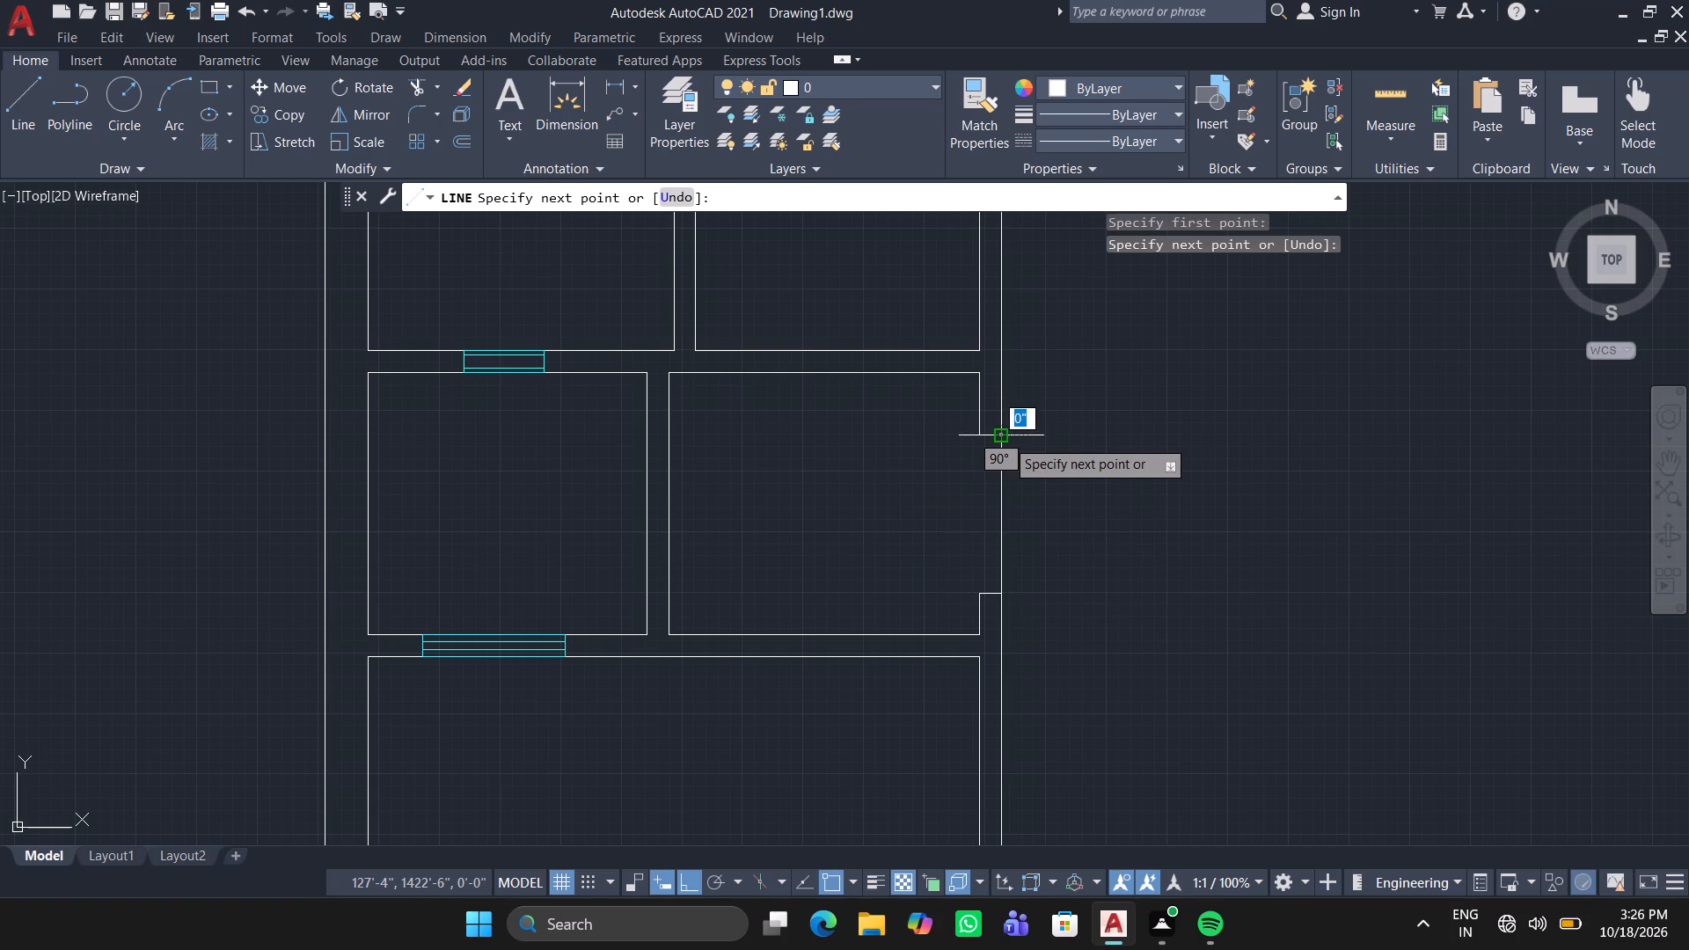
key("Return")
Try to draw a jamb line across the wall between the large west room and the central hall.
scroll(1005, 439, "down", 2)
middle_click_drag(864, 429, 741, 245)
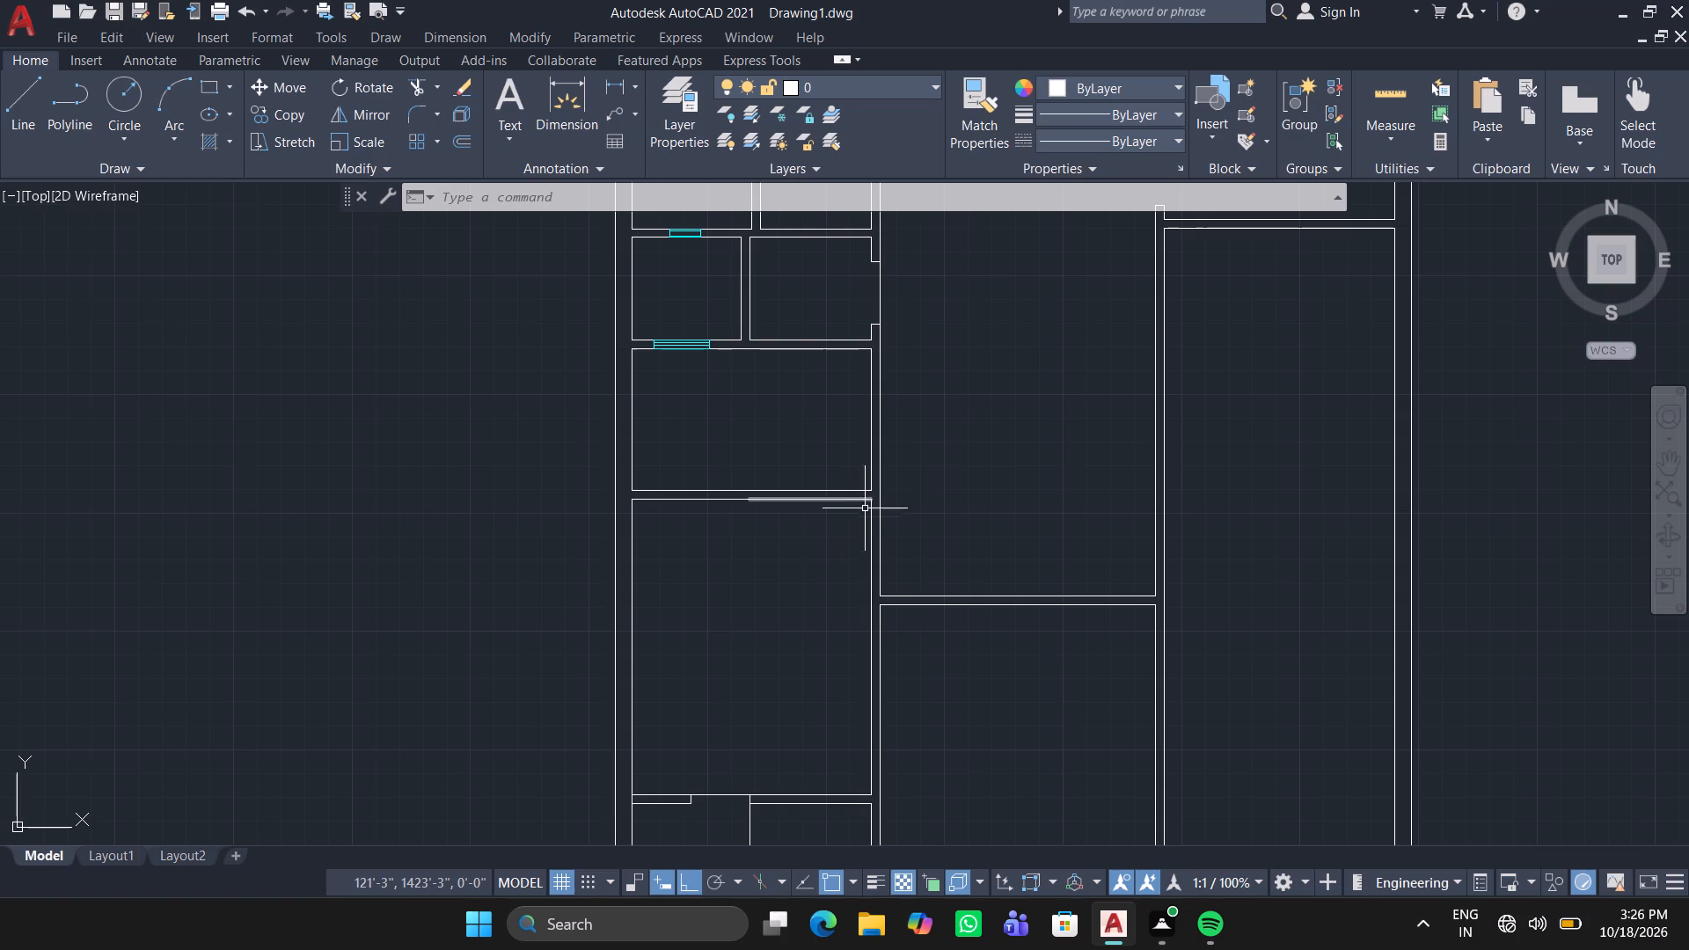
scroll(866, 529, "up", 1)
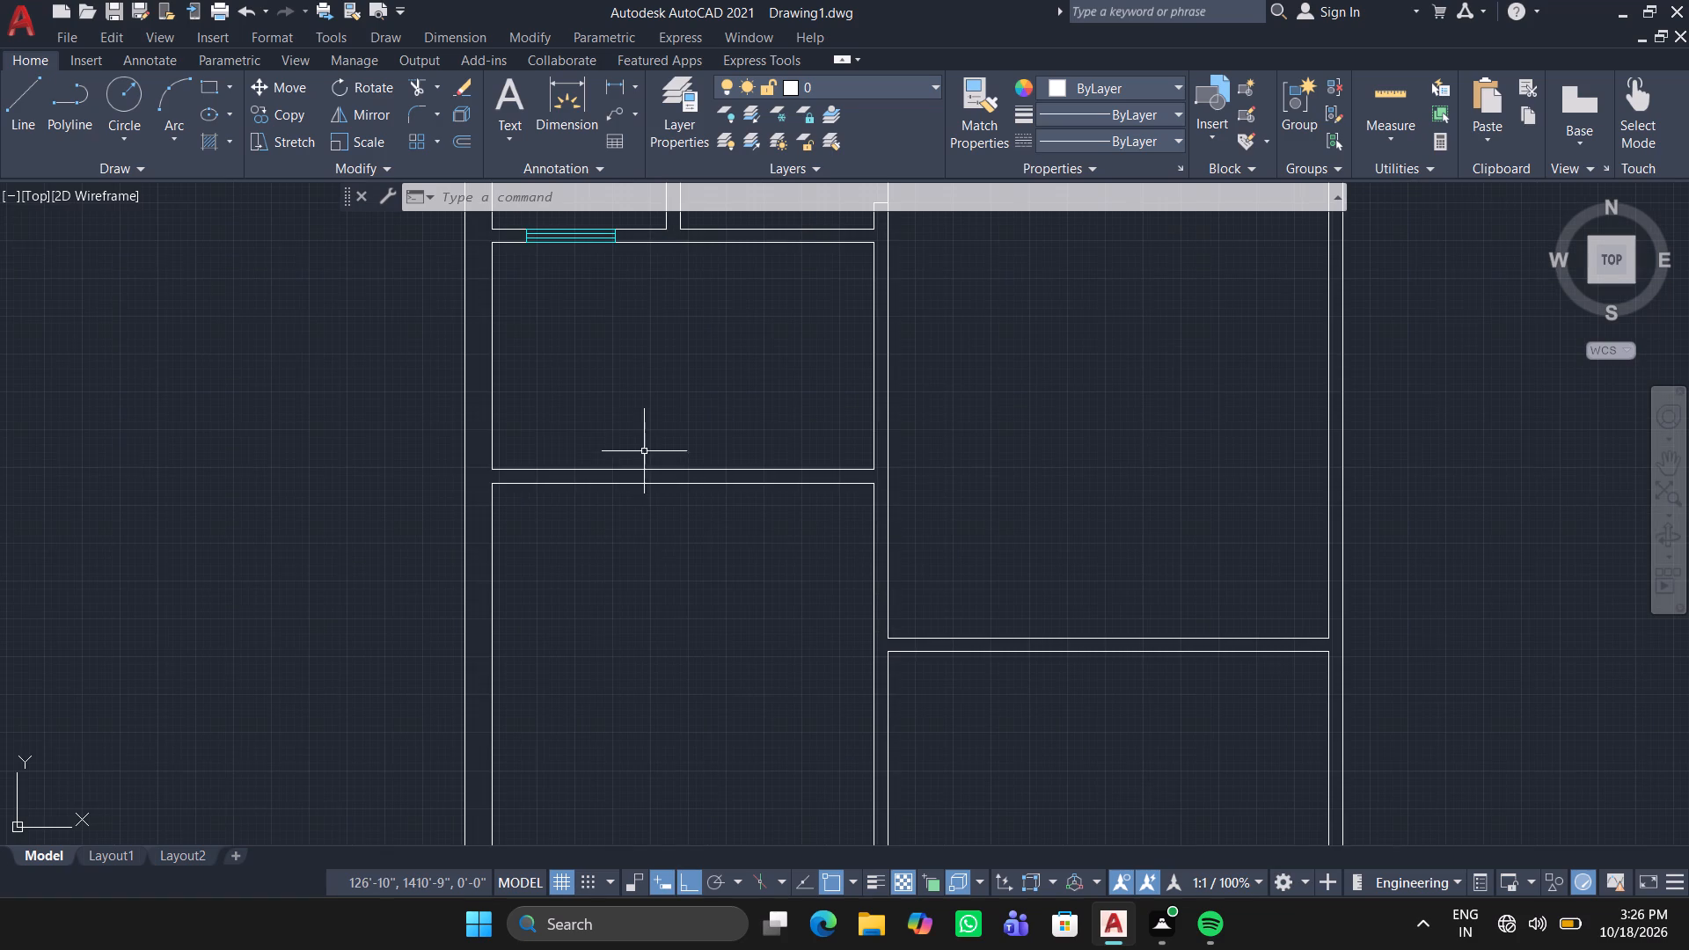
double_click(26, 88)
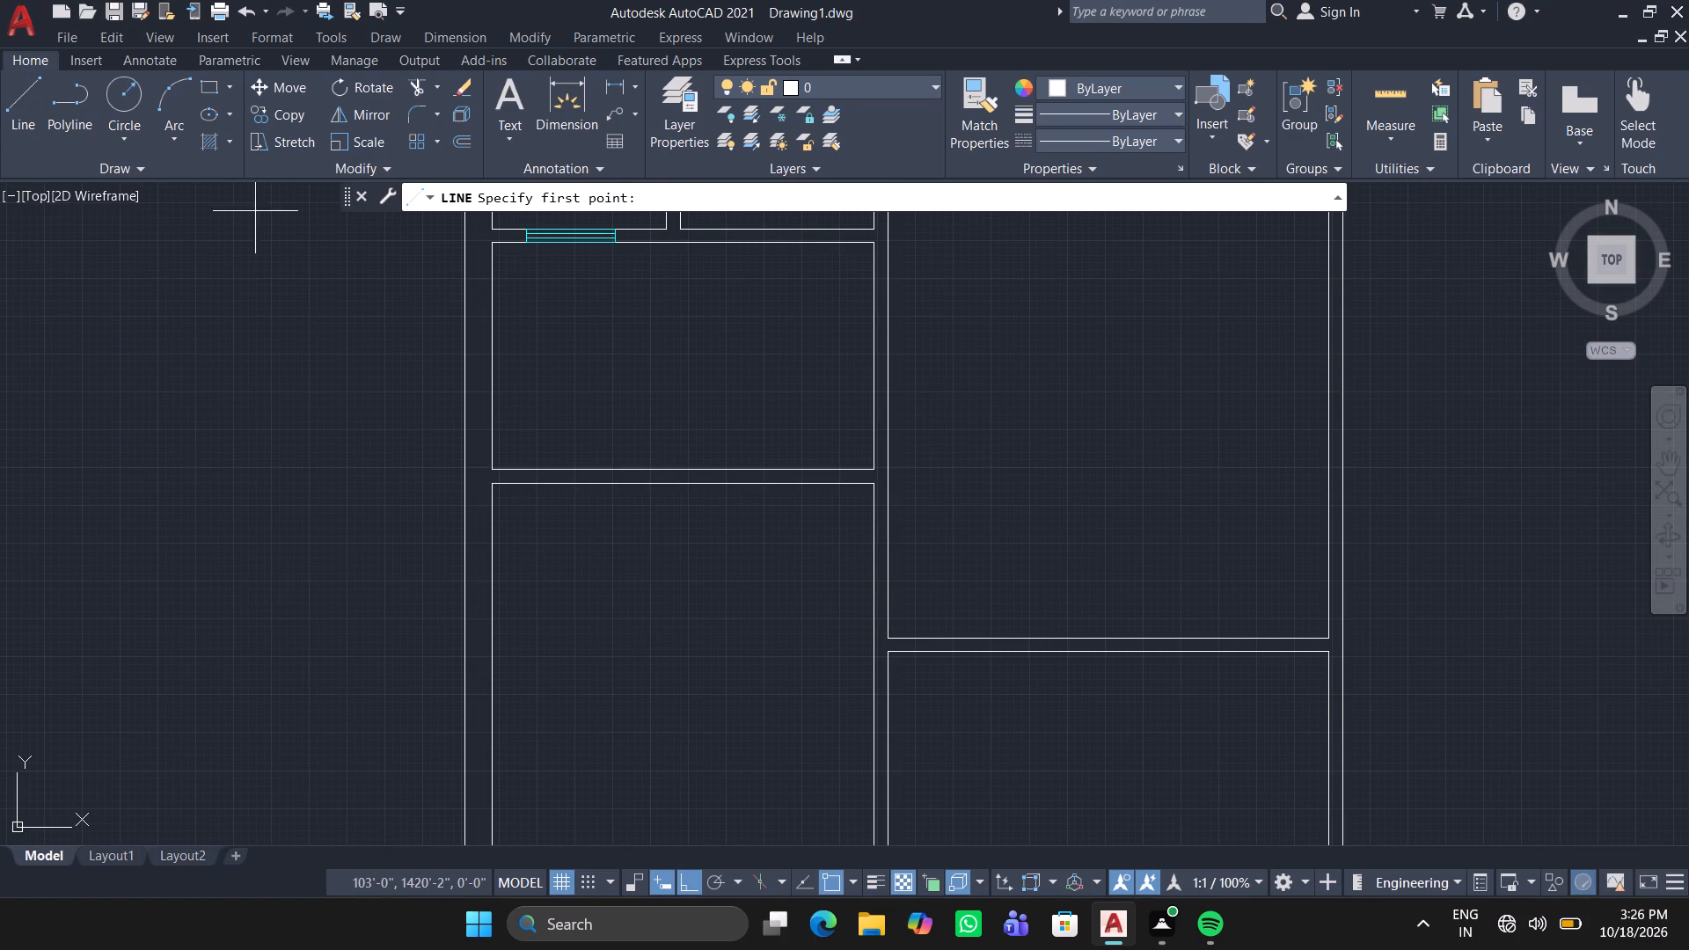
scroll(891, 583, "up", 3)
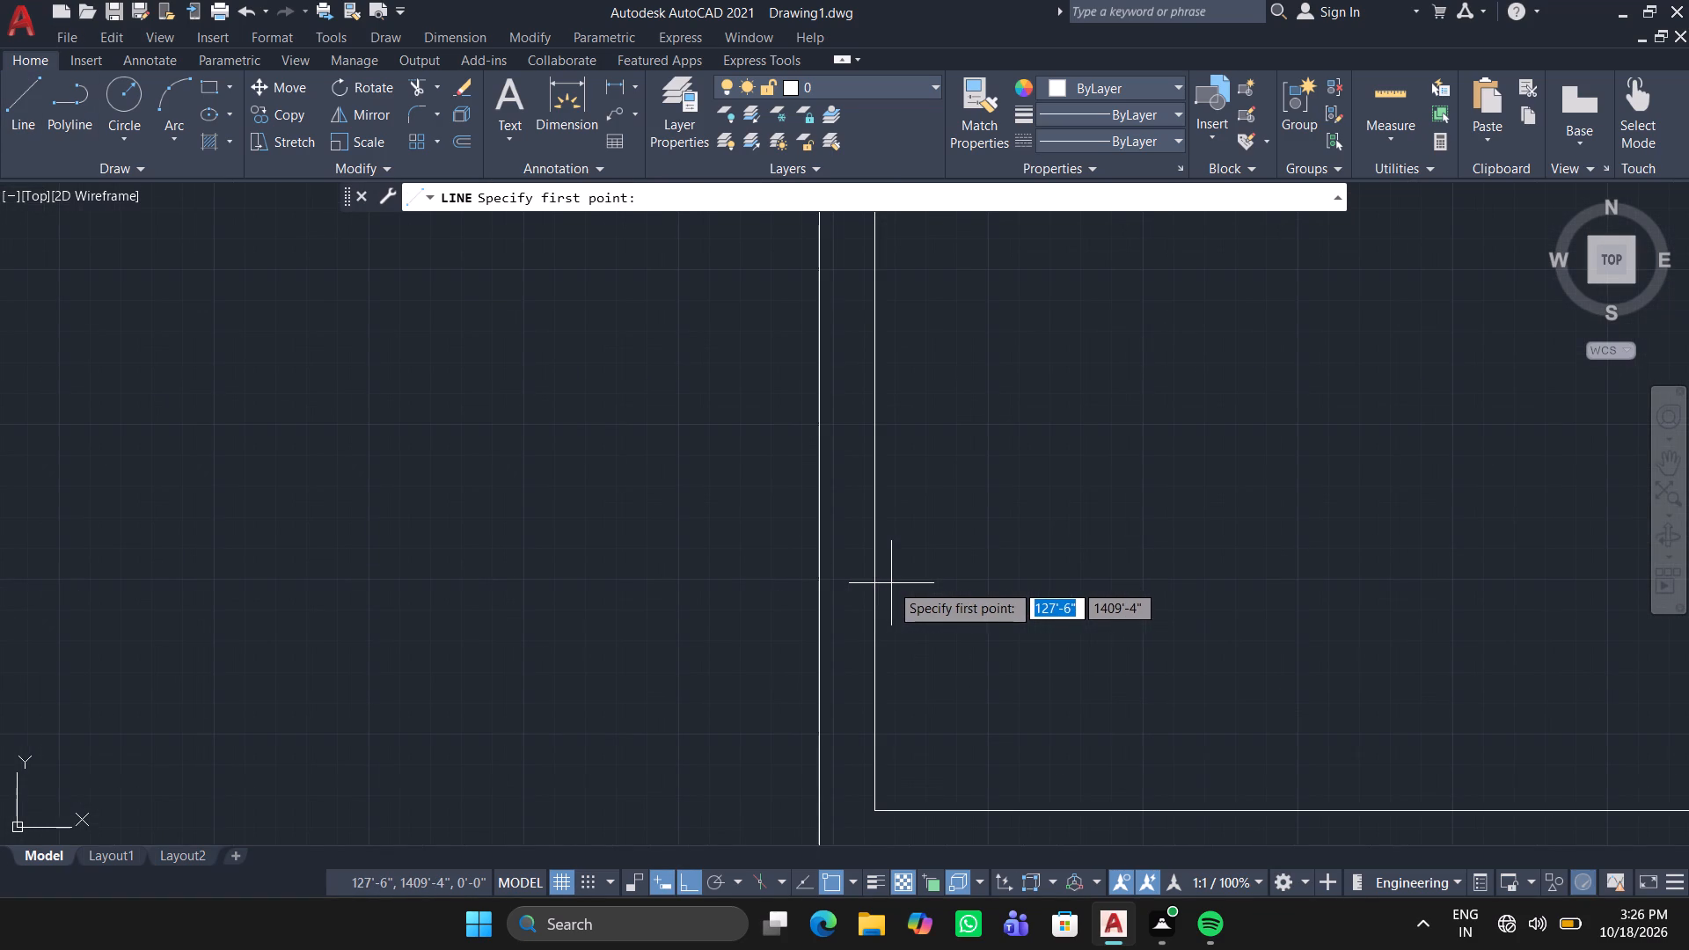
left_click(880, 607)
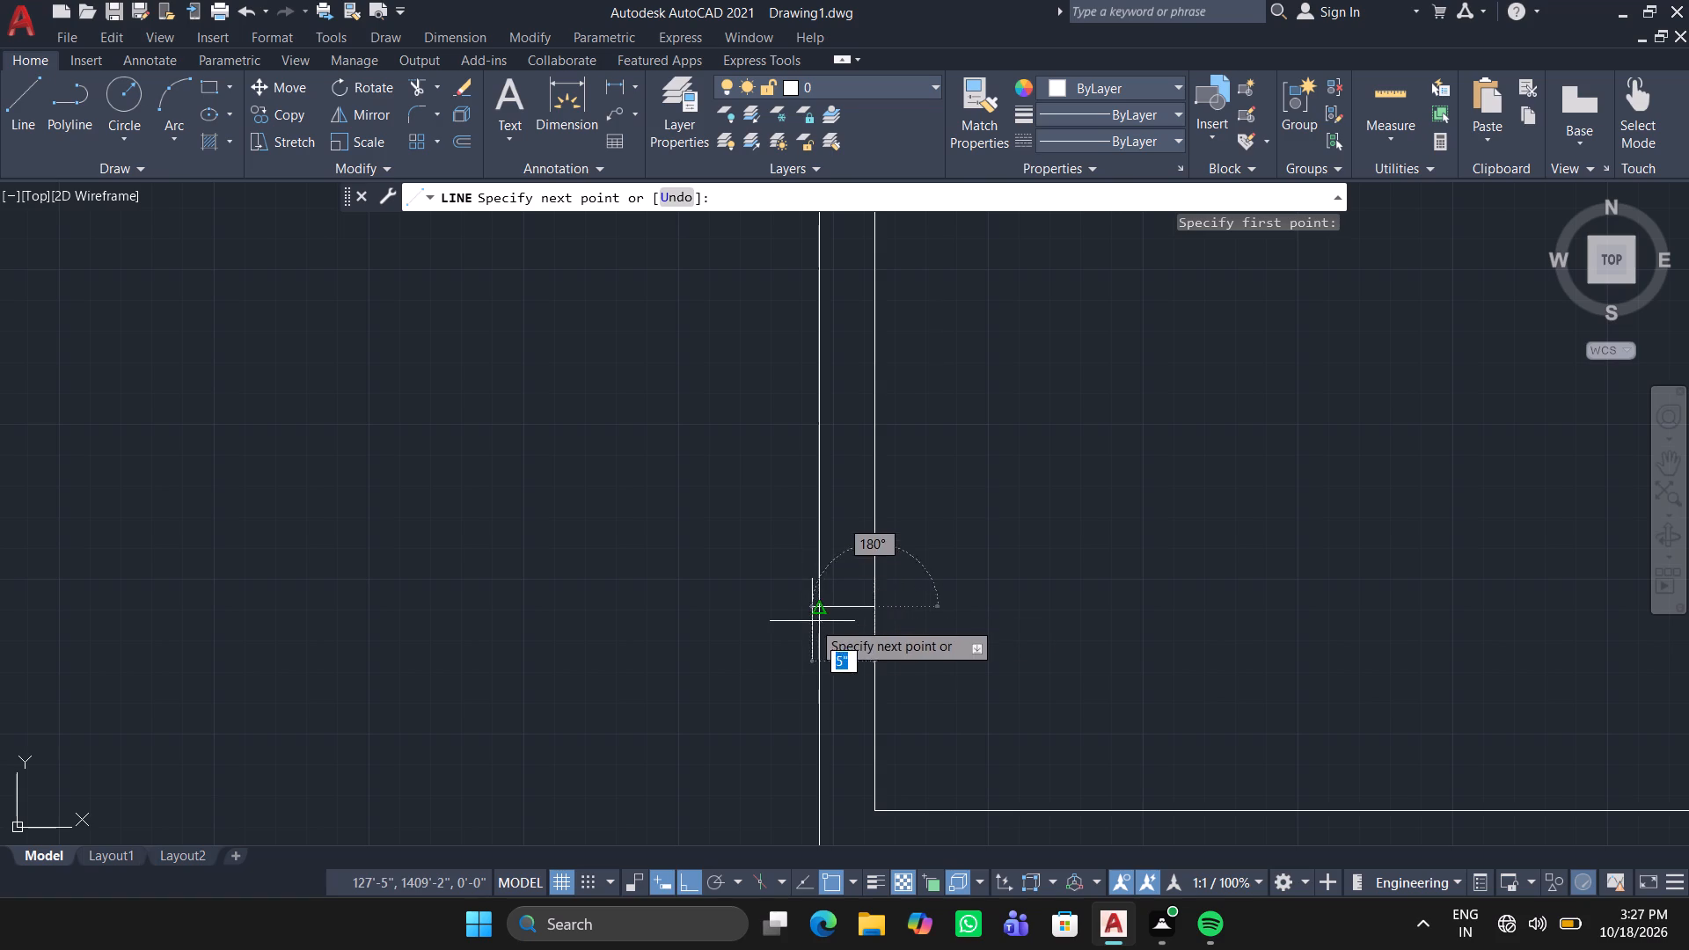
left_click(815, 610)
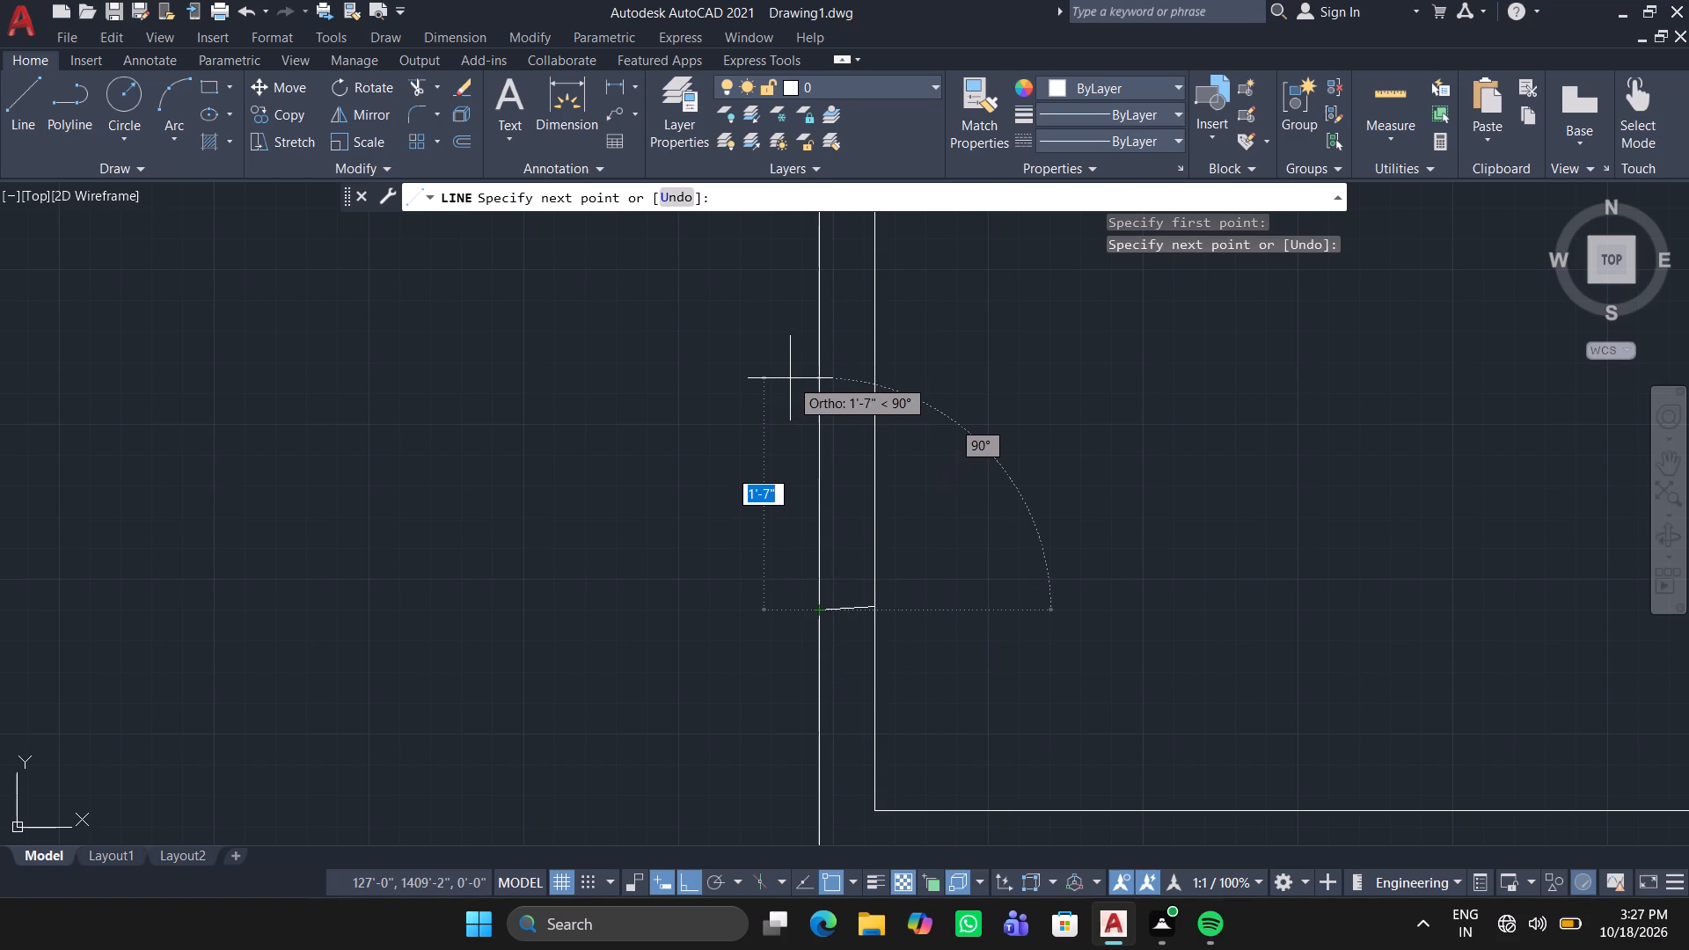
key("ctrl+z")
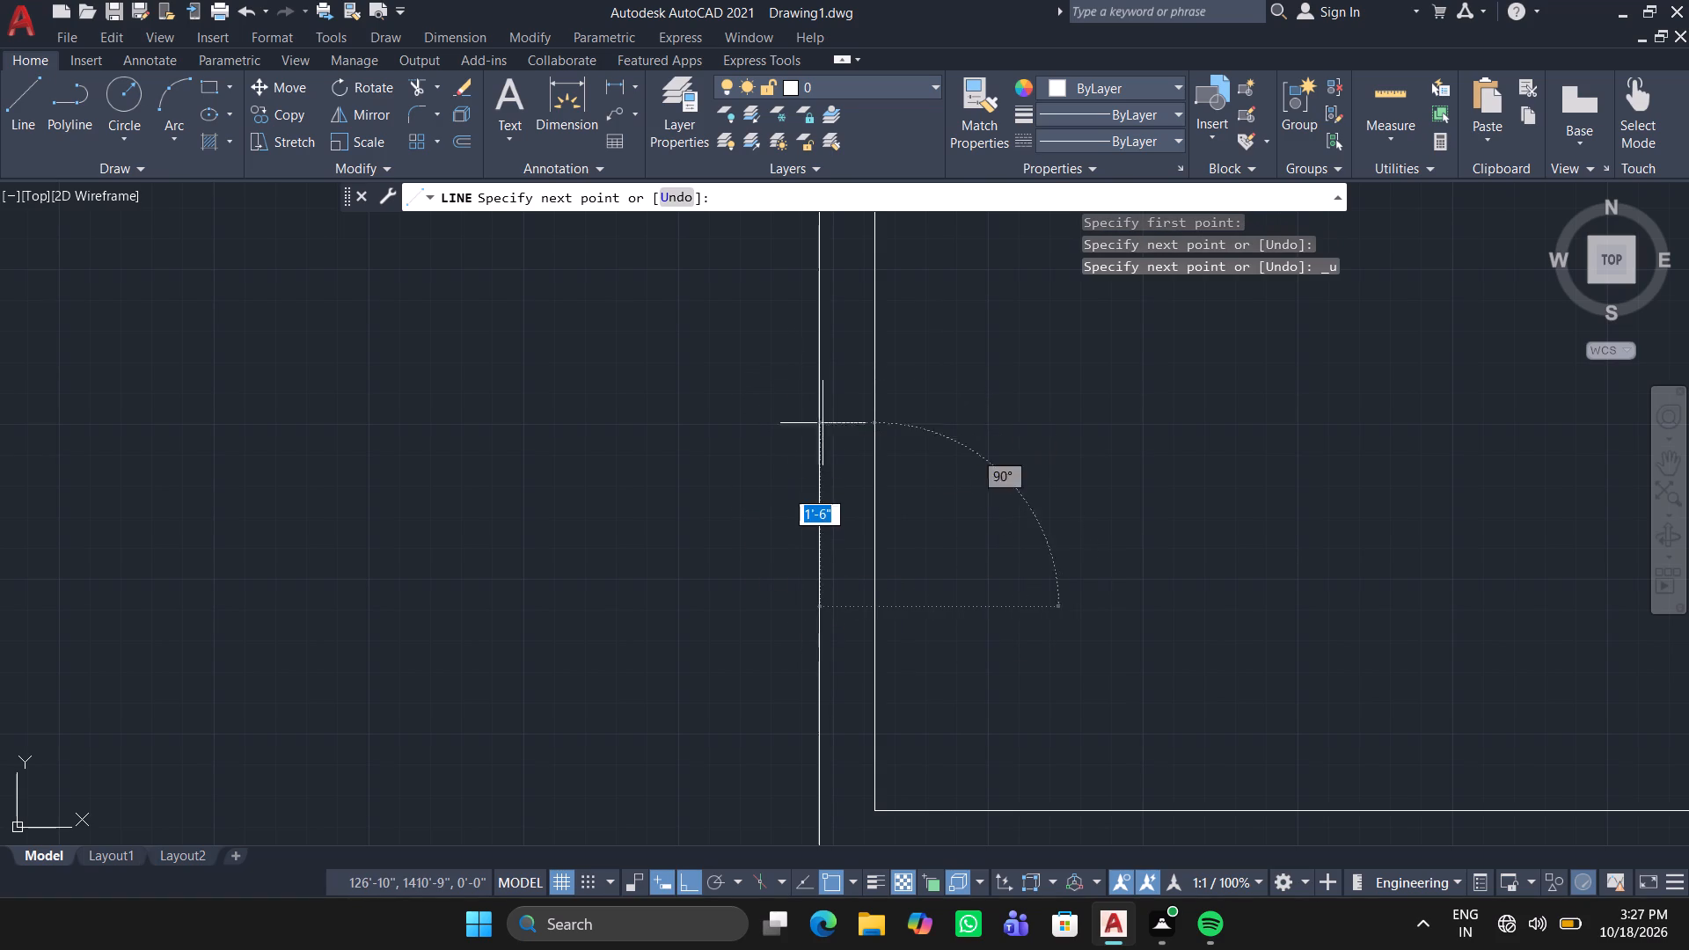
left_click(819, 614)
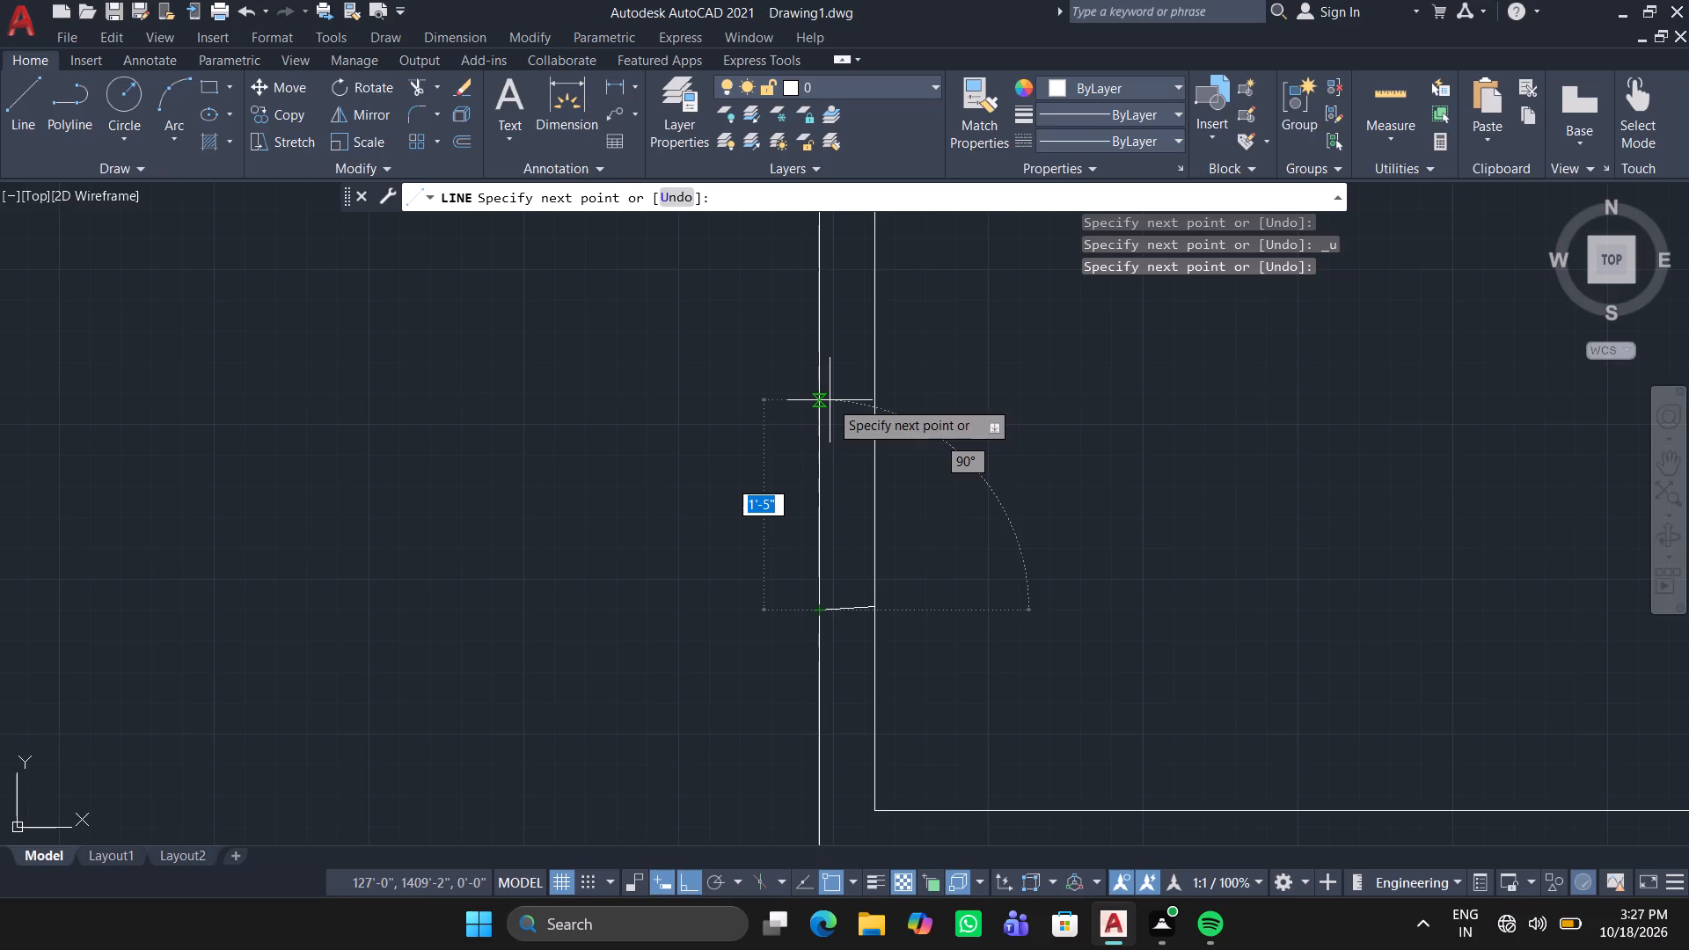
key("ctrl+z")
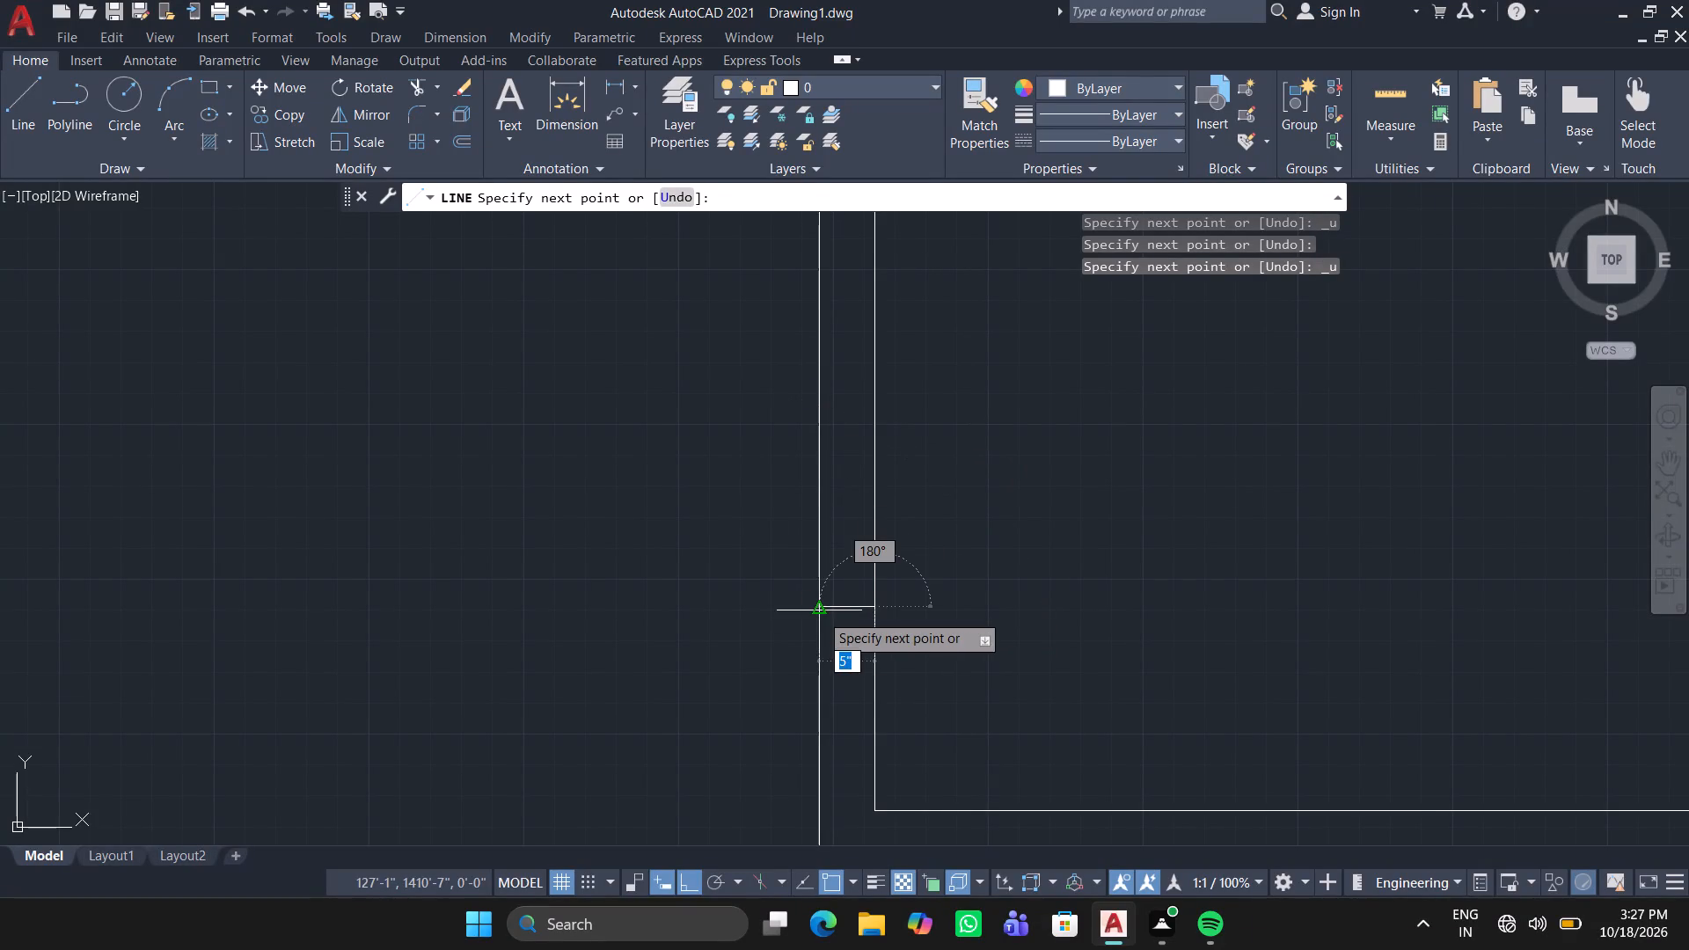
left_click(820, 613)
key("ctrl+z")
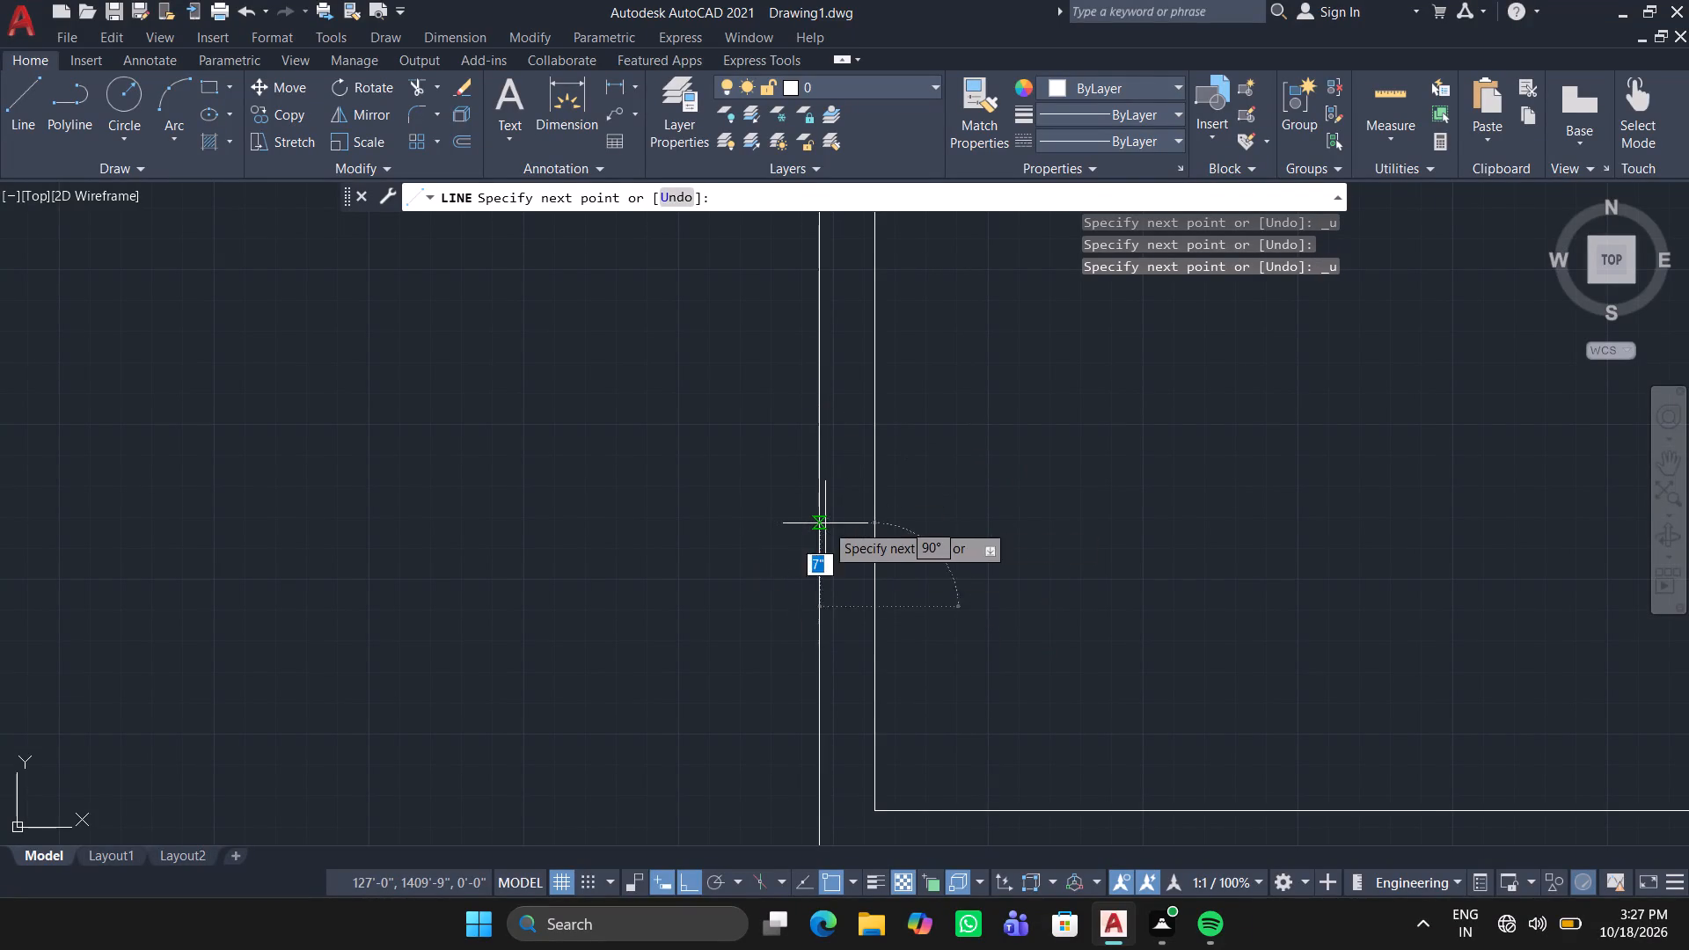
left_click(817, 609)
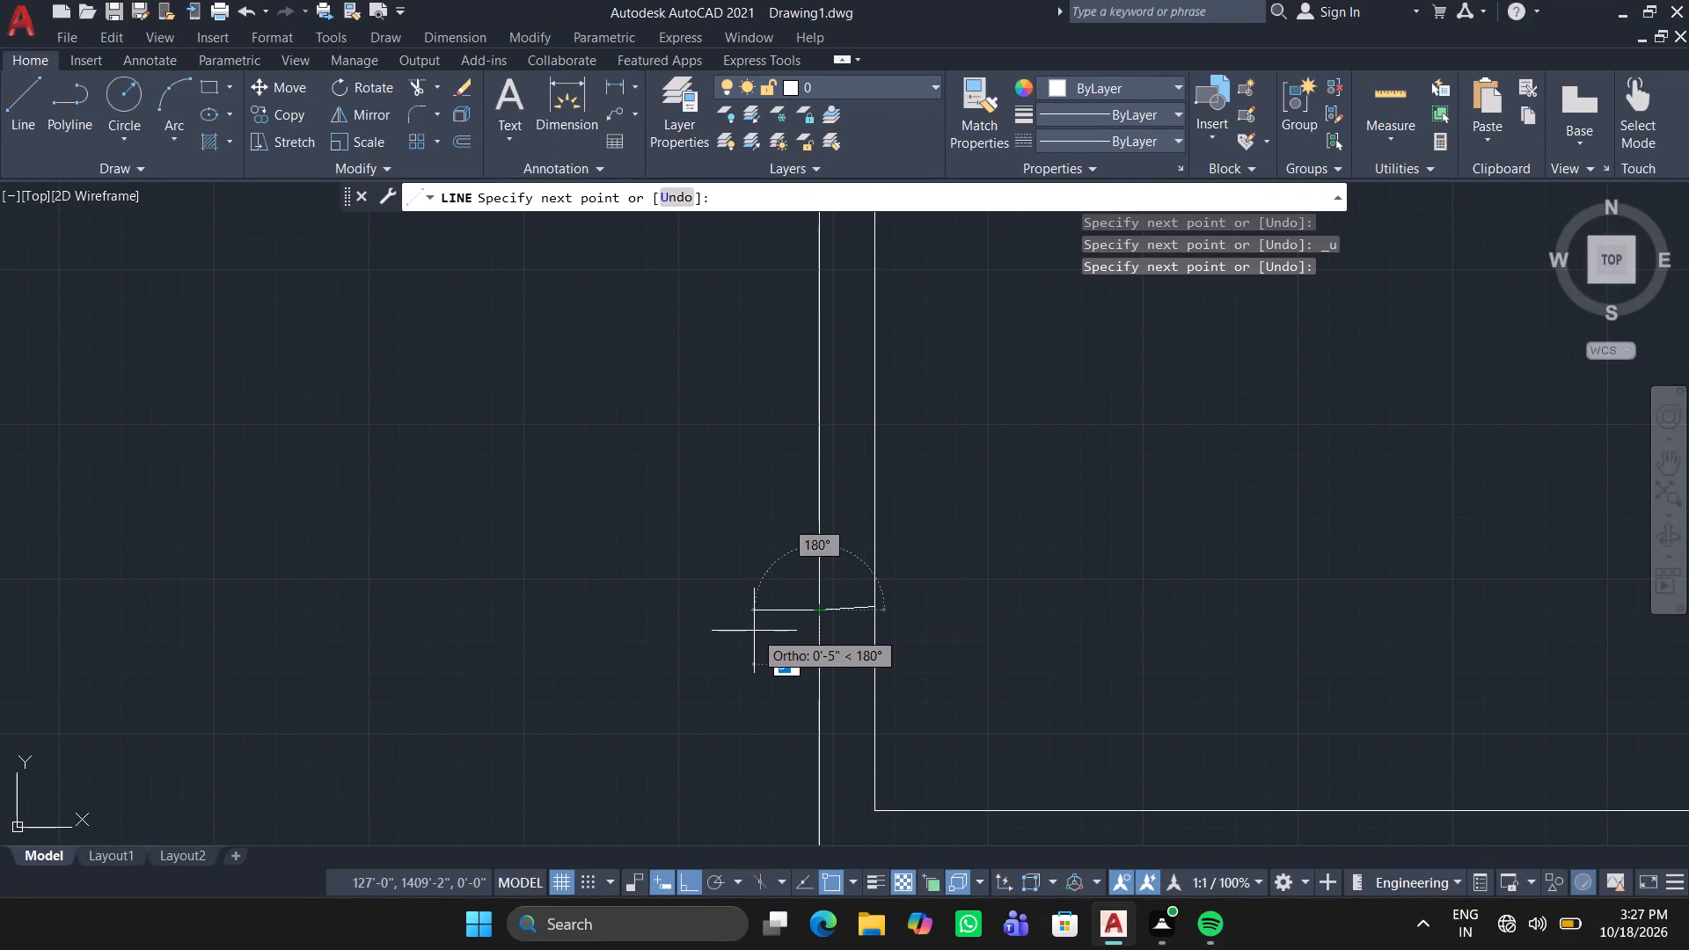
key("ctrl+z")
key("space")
Draw two straight jamb lines about 2'-11" apart across the large west room's east wall, just south of its northeast corner.
key("space")
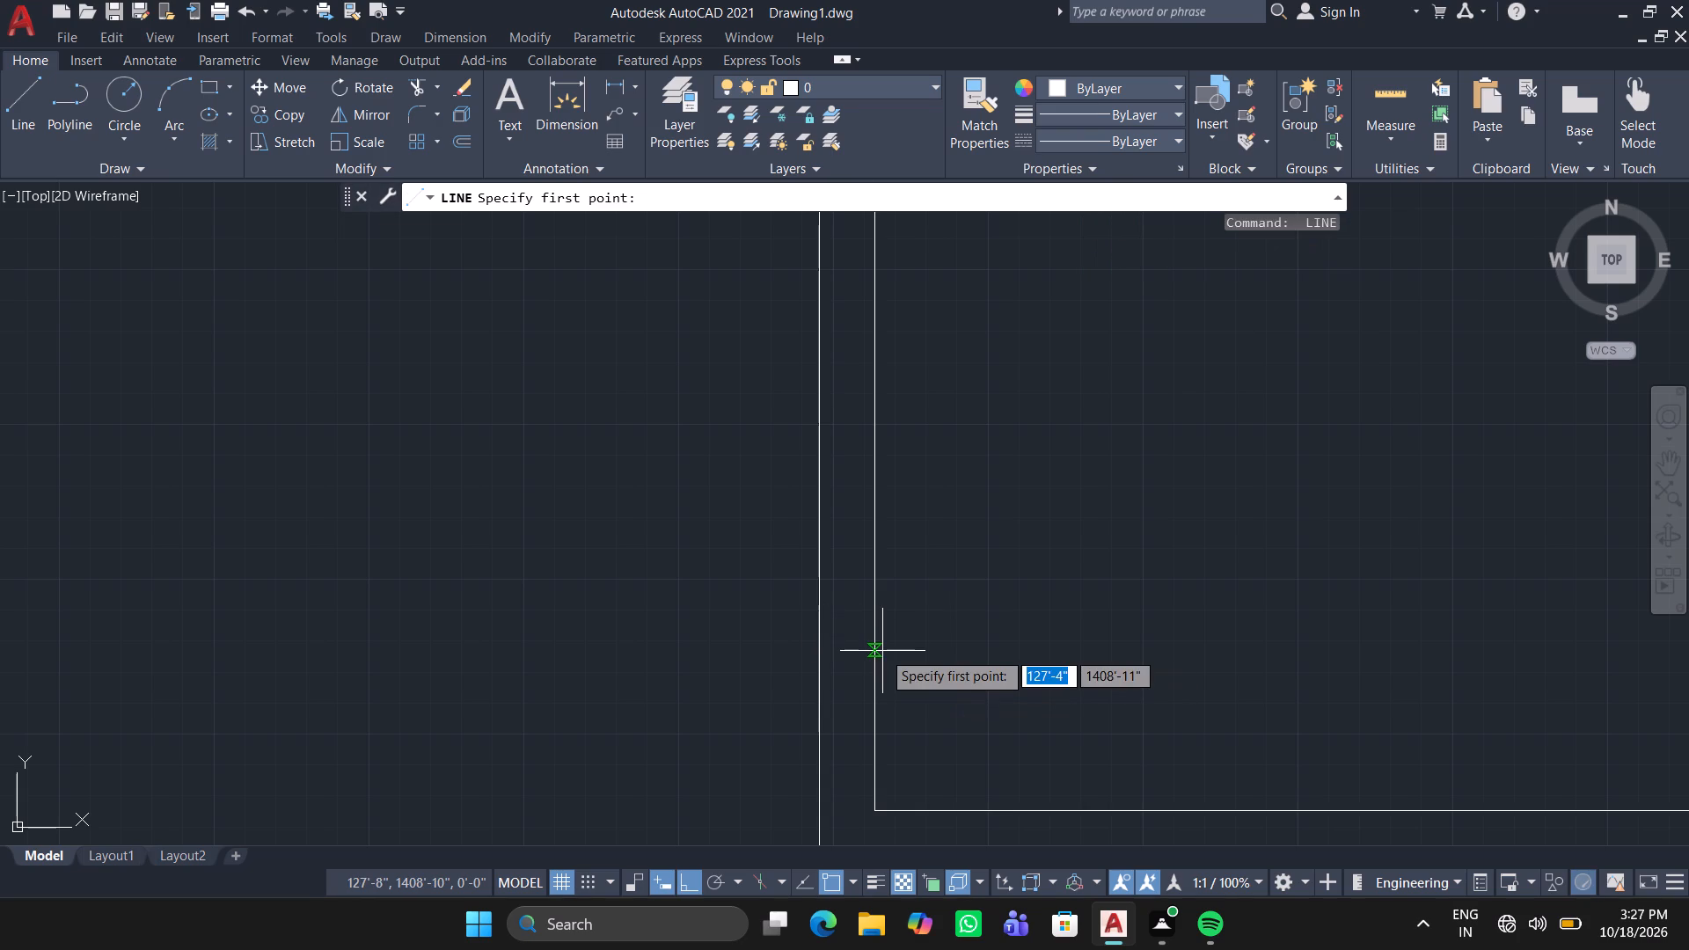
left_click(882, 651)
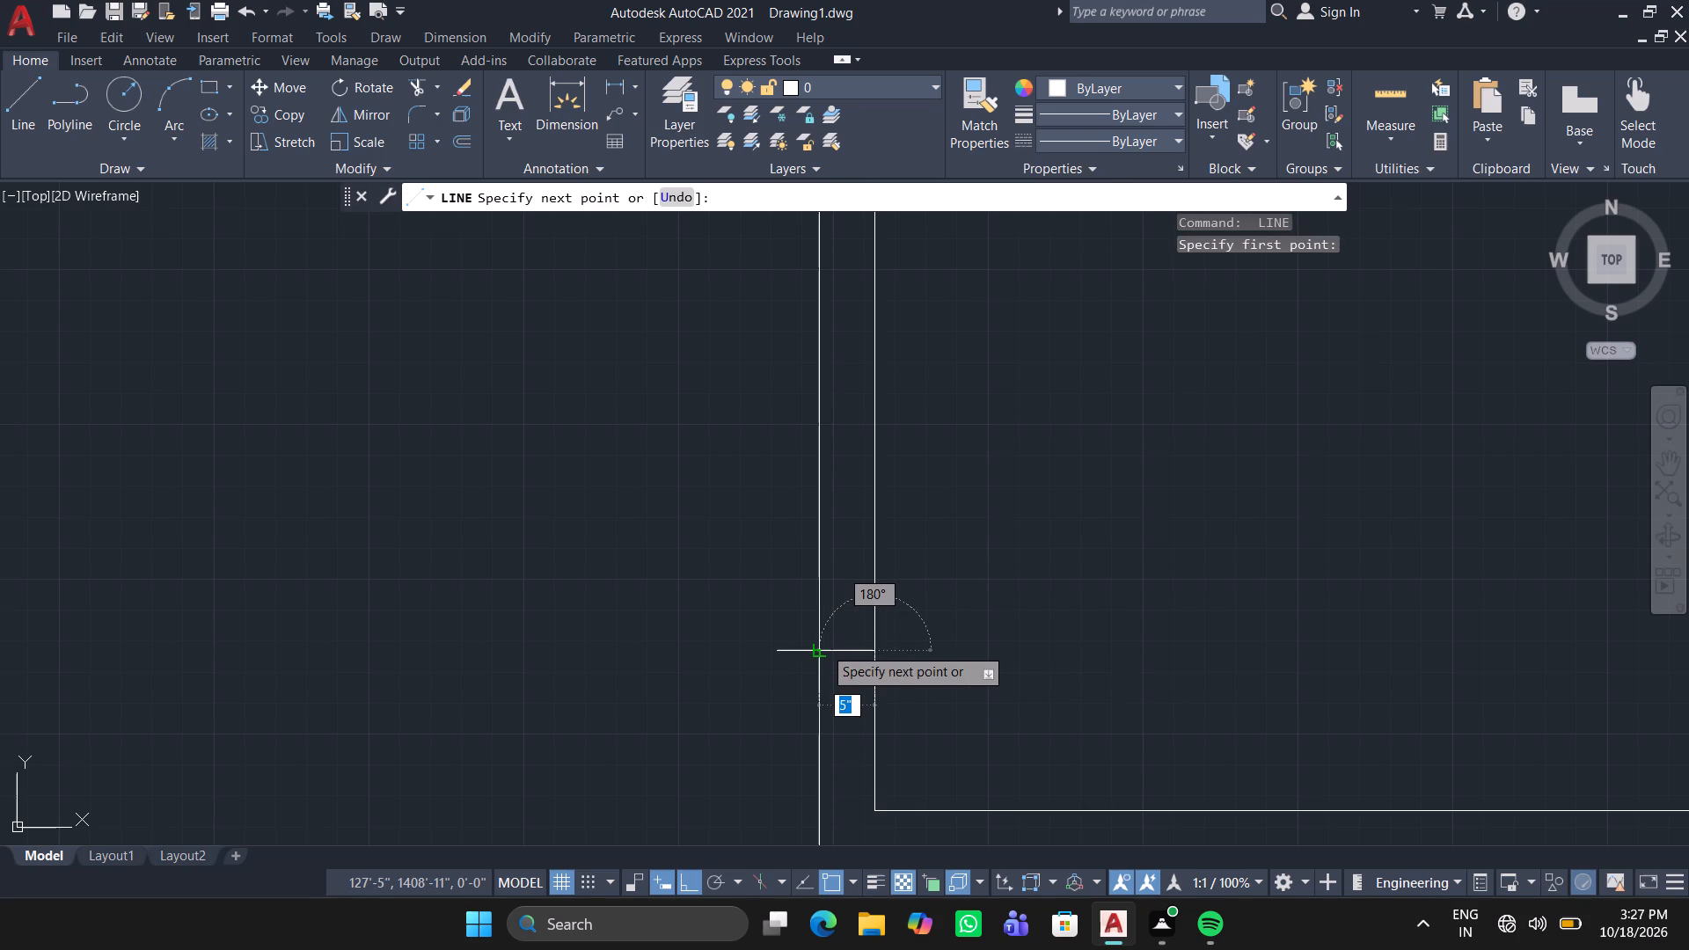
left_click(823, 647)
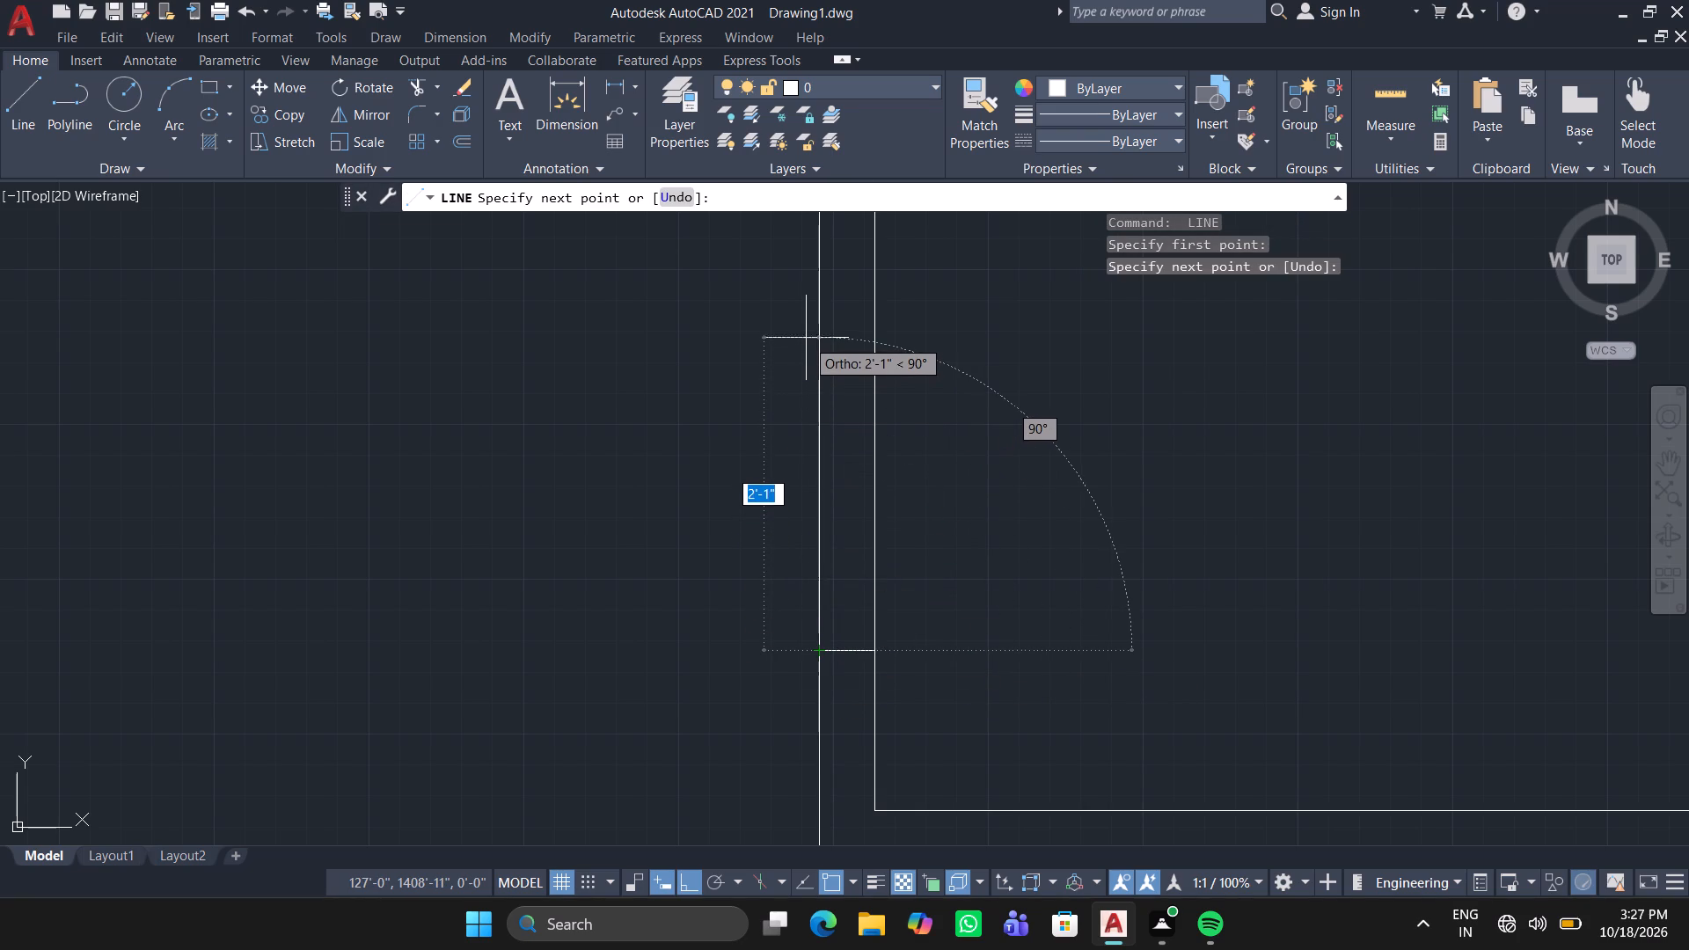
scroll(806, 342, "down", 2)
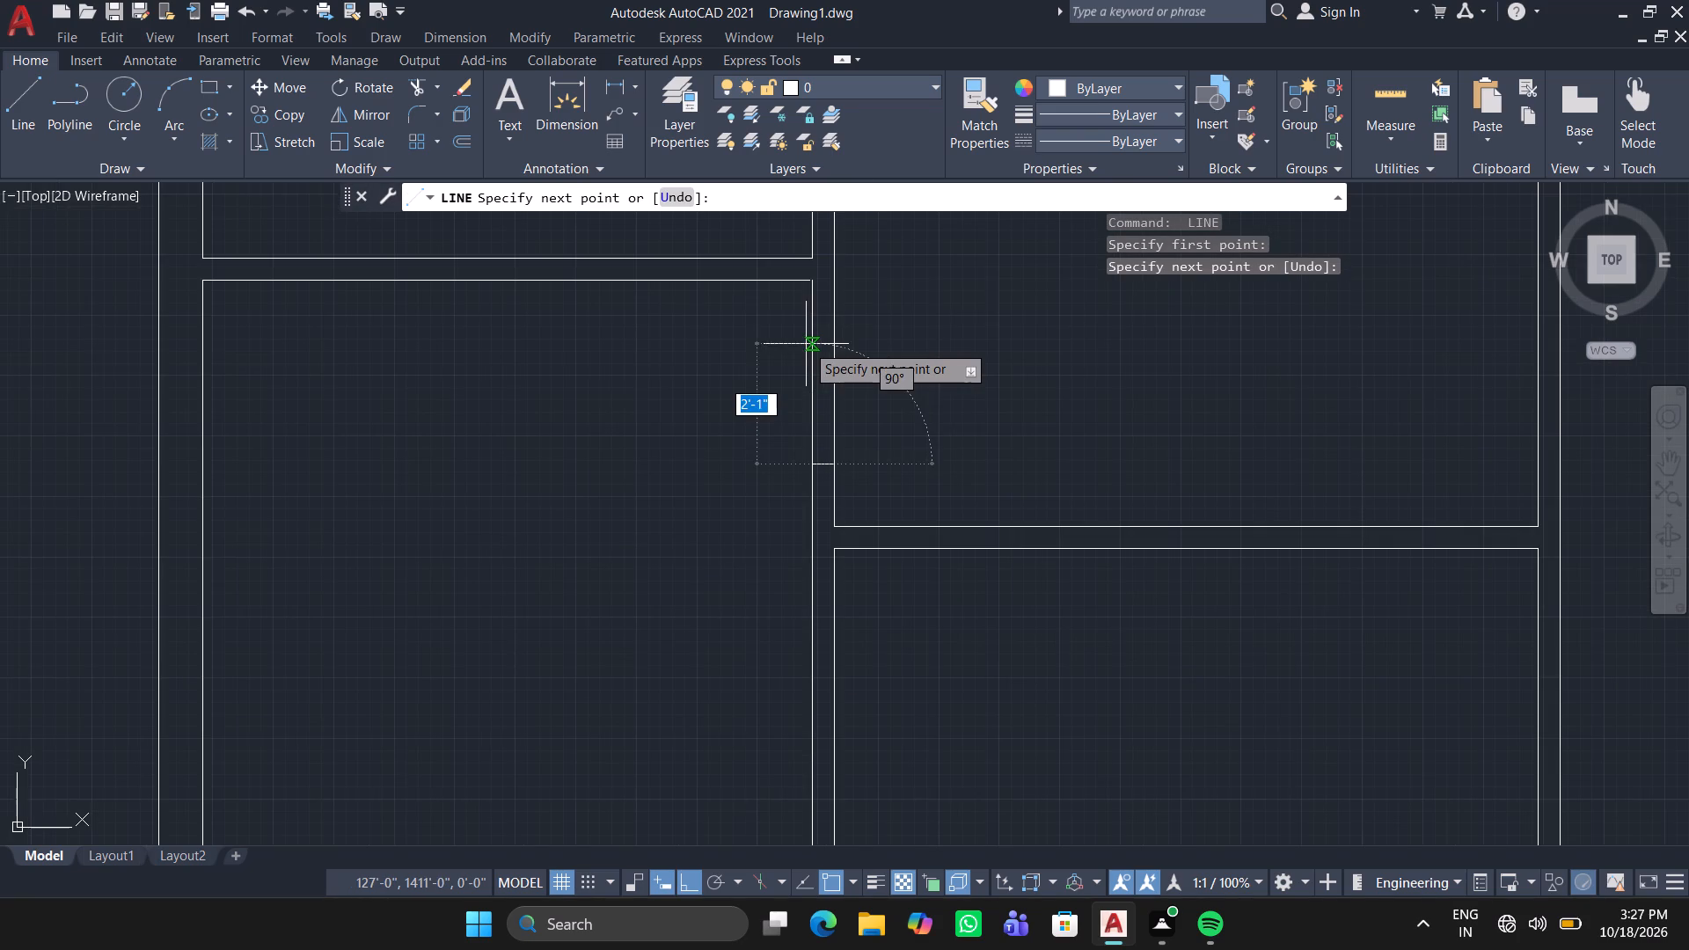
middle_click_drag(807, 291, 794, 370)
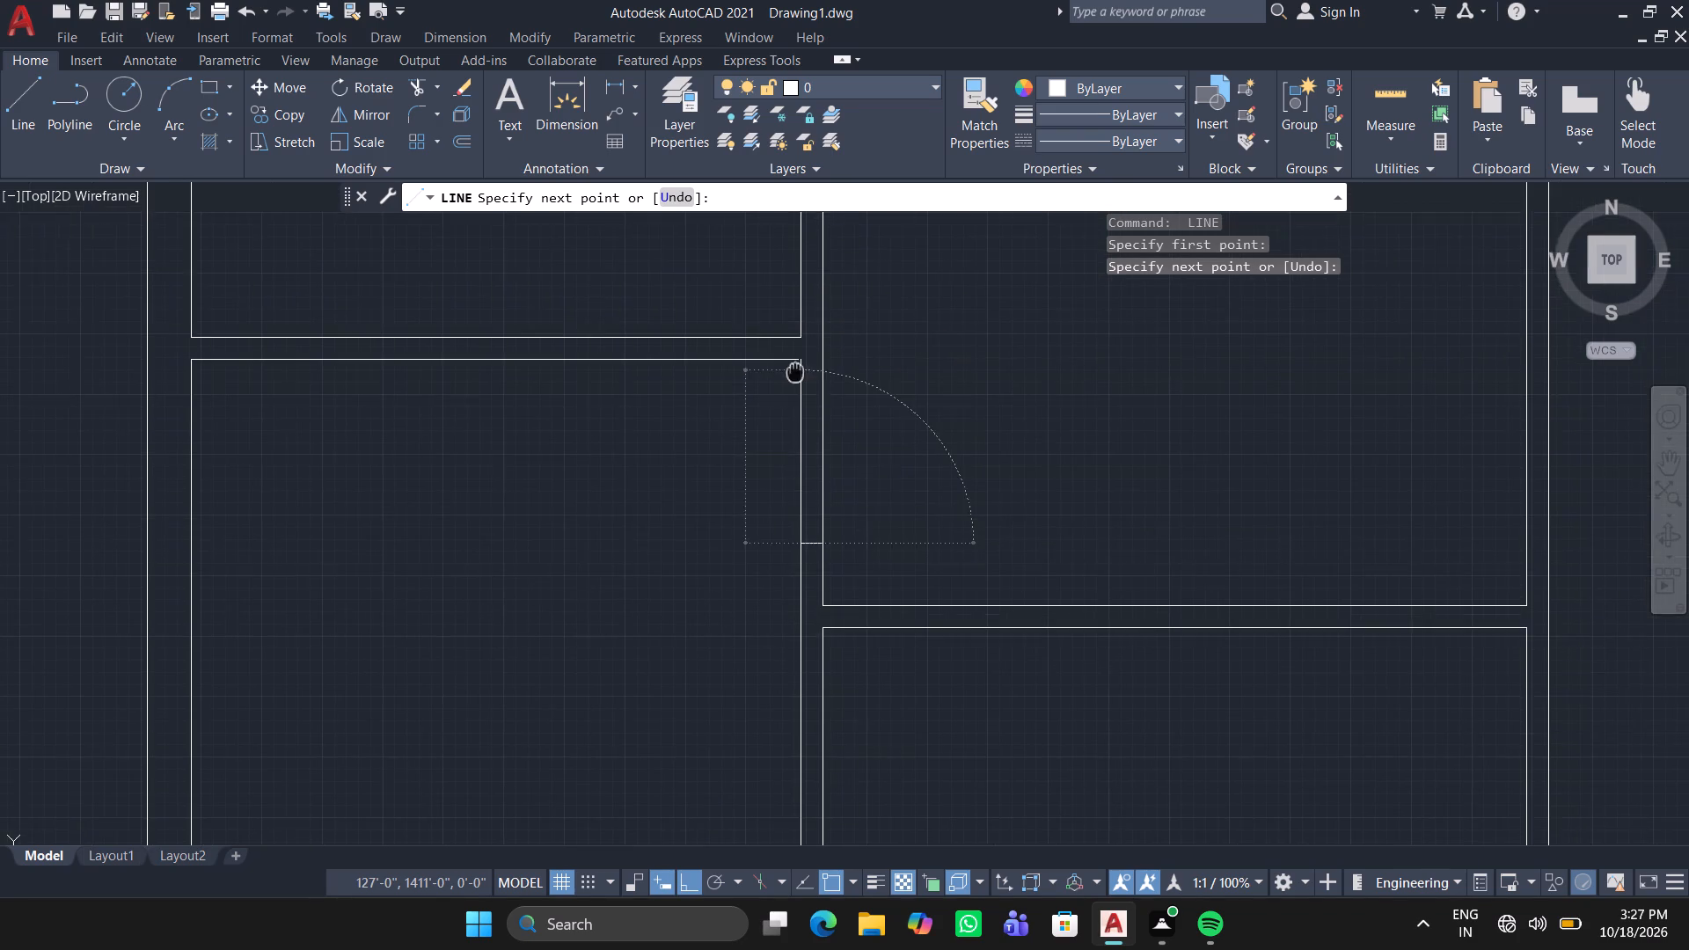
middle_click_drag(794, 370, 793, 373)
scroll(794, 374, "up", 4)
left_click(803, 389)
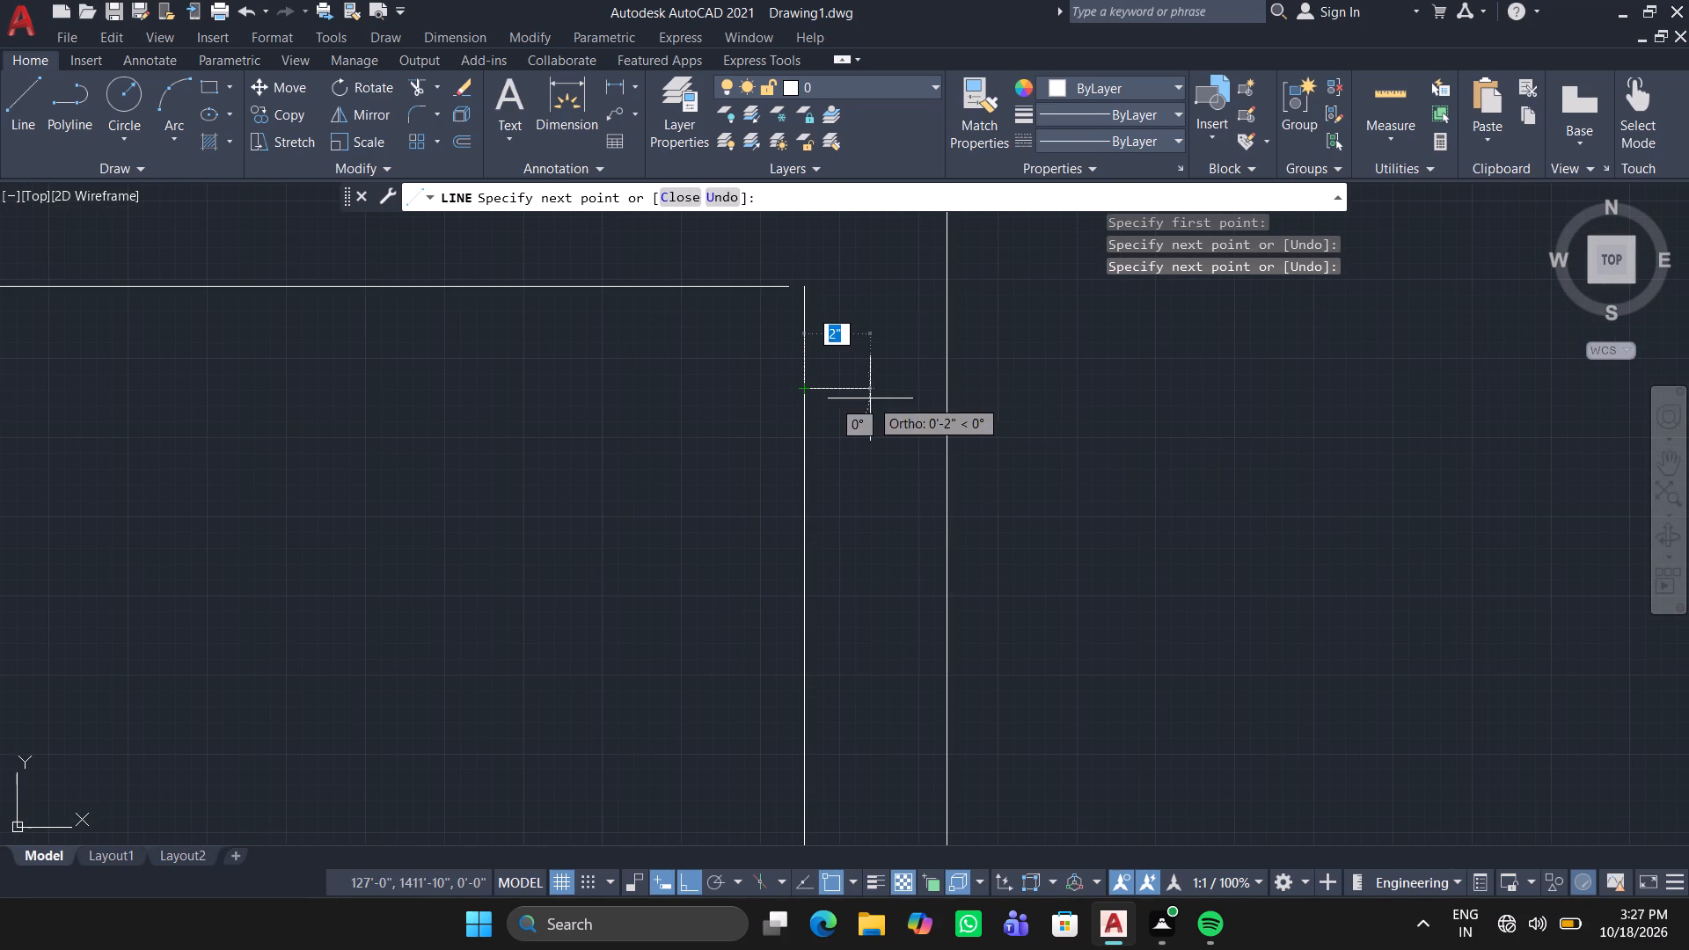
left_click(948, 400)
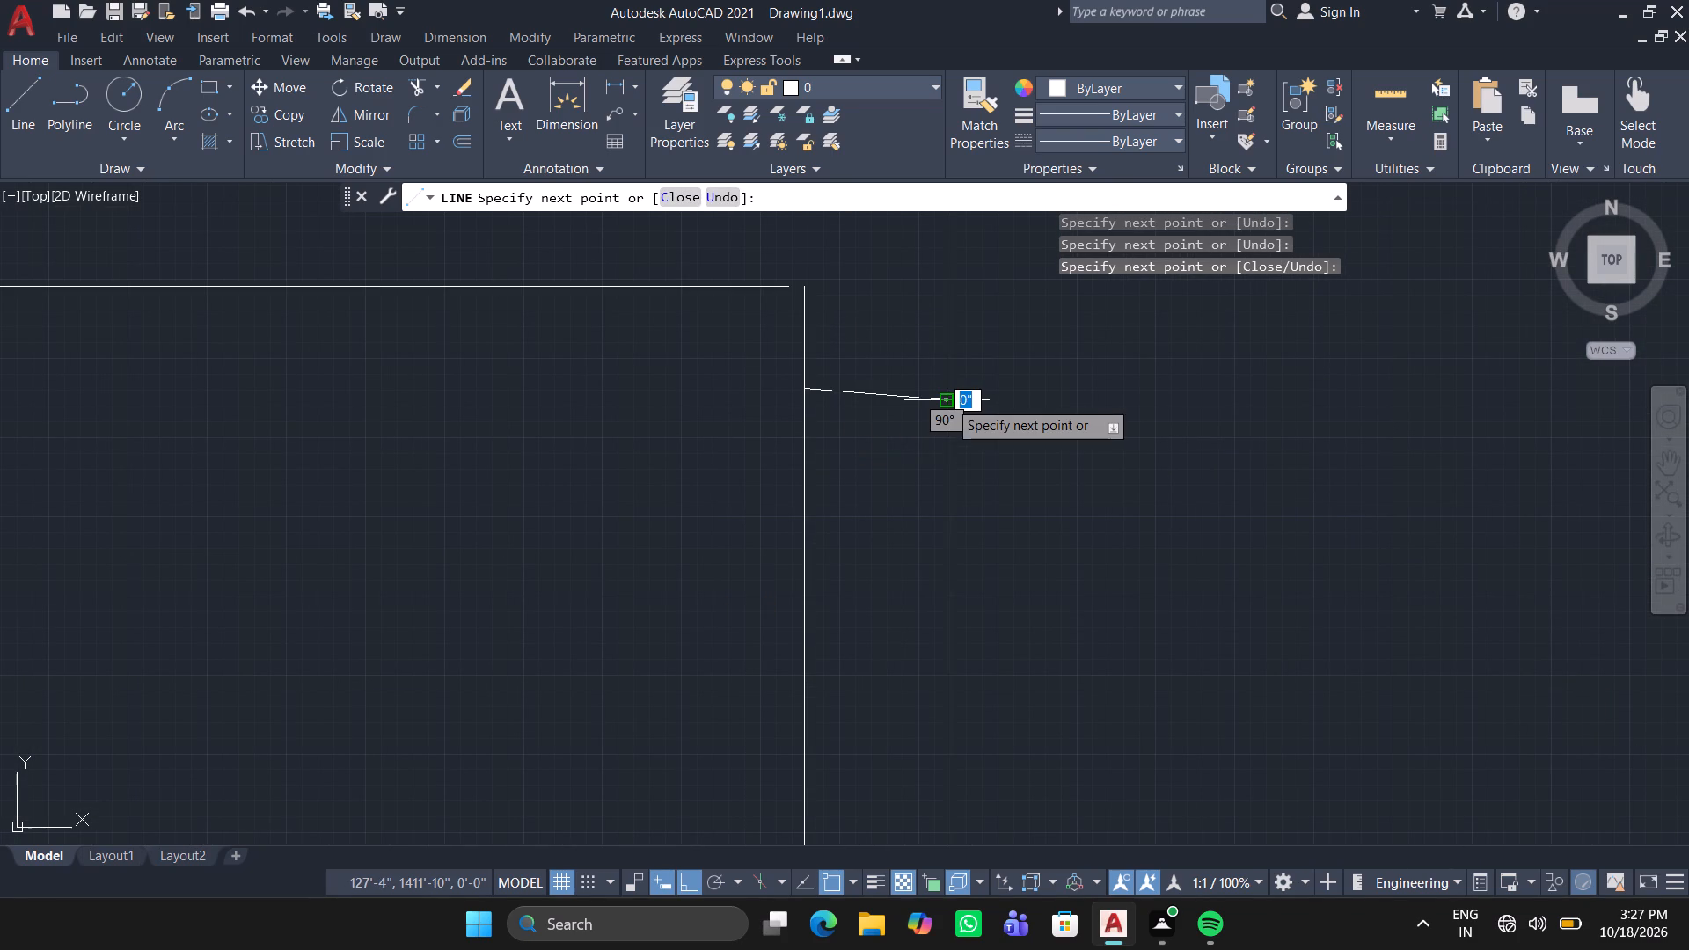
key("ctrl+z")
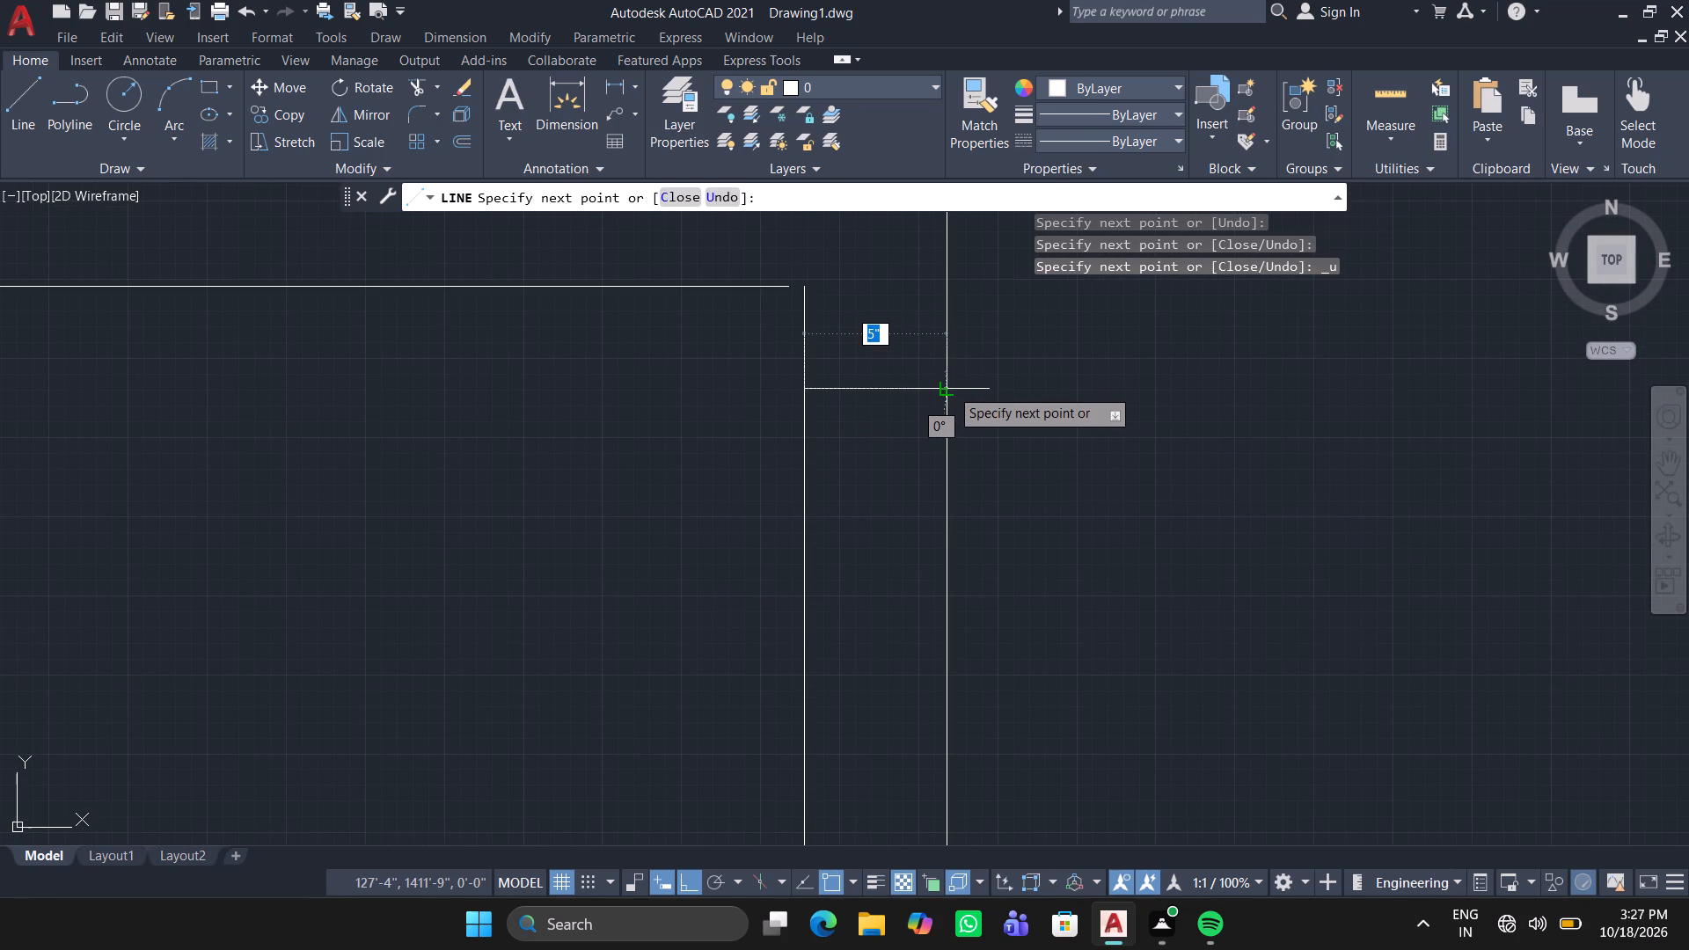
left_click(950, 388)
key("Escape")
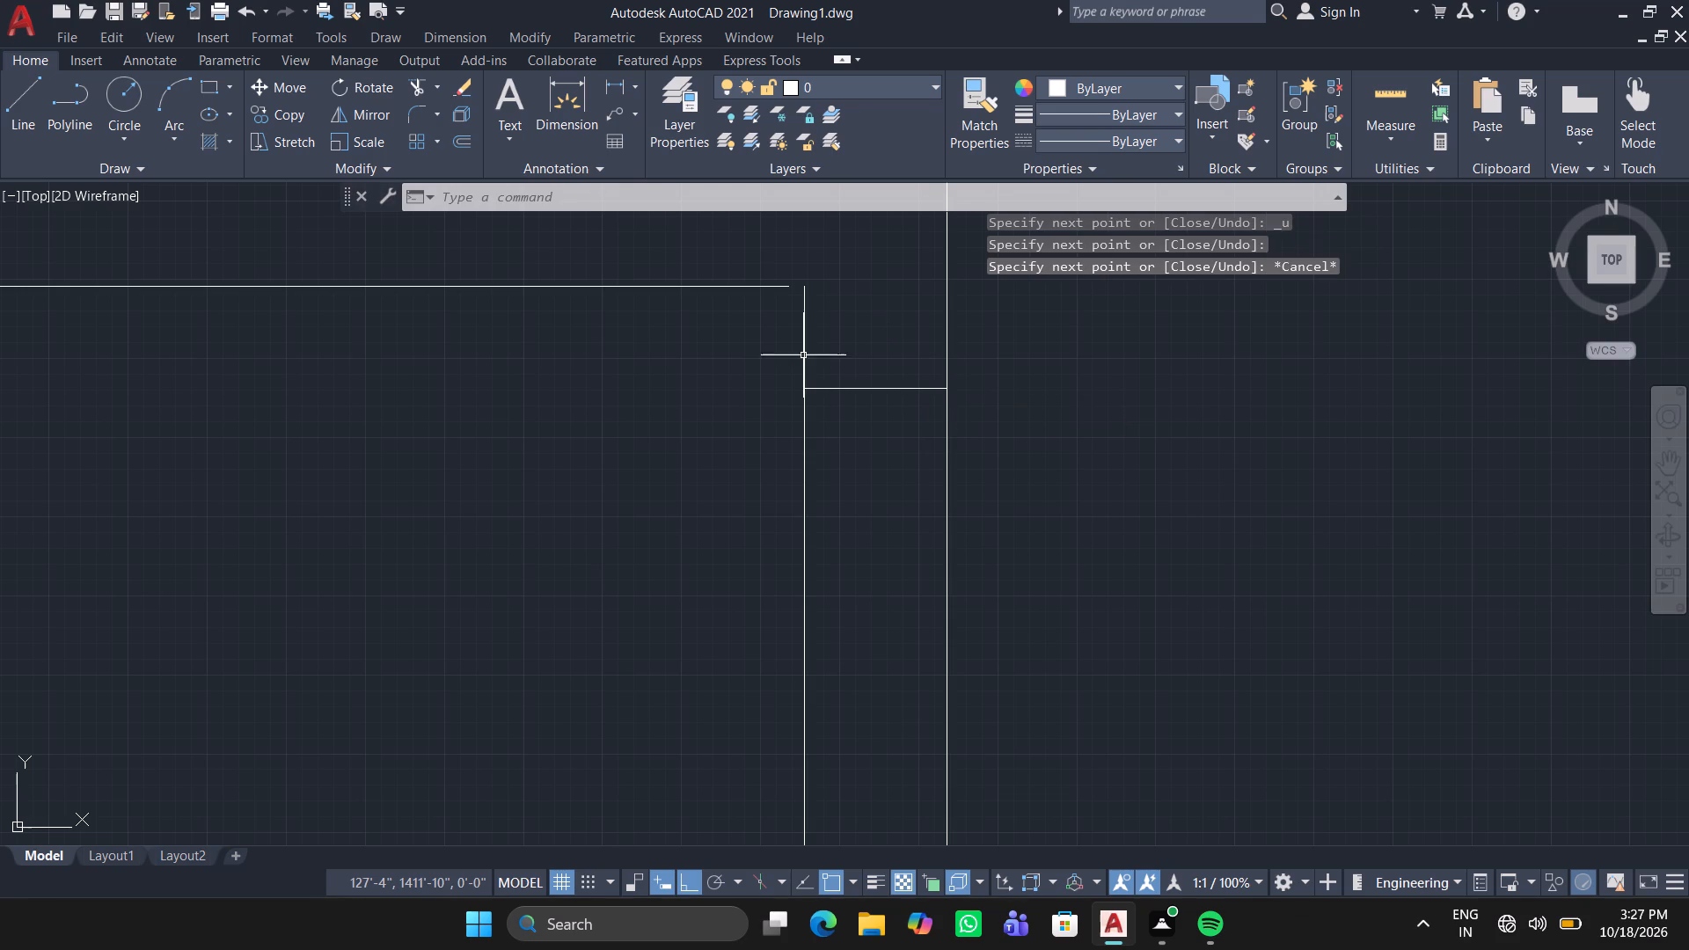
Stretch the upper end of the large west room's east wall line slightly north past its north wall line.
left_click(804, 317)
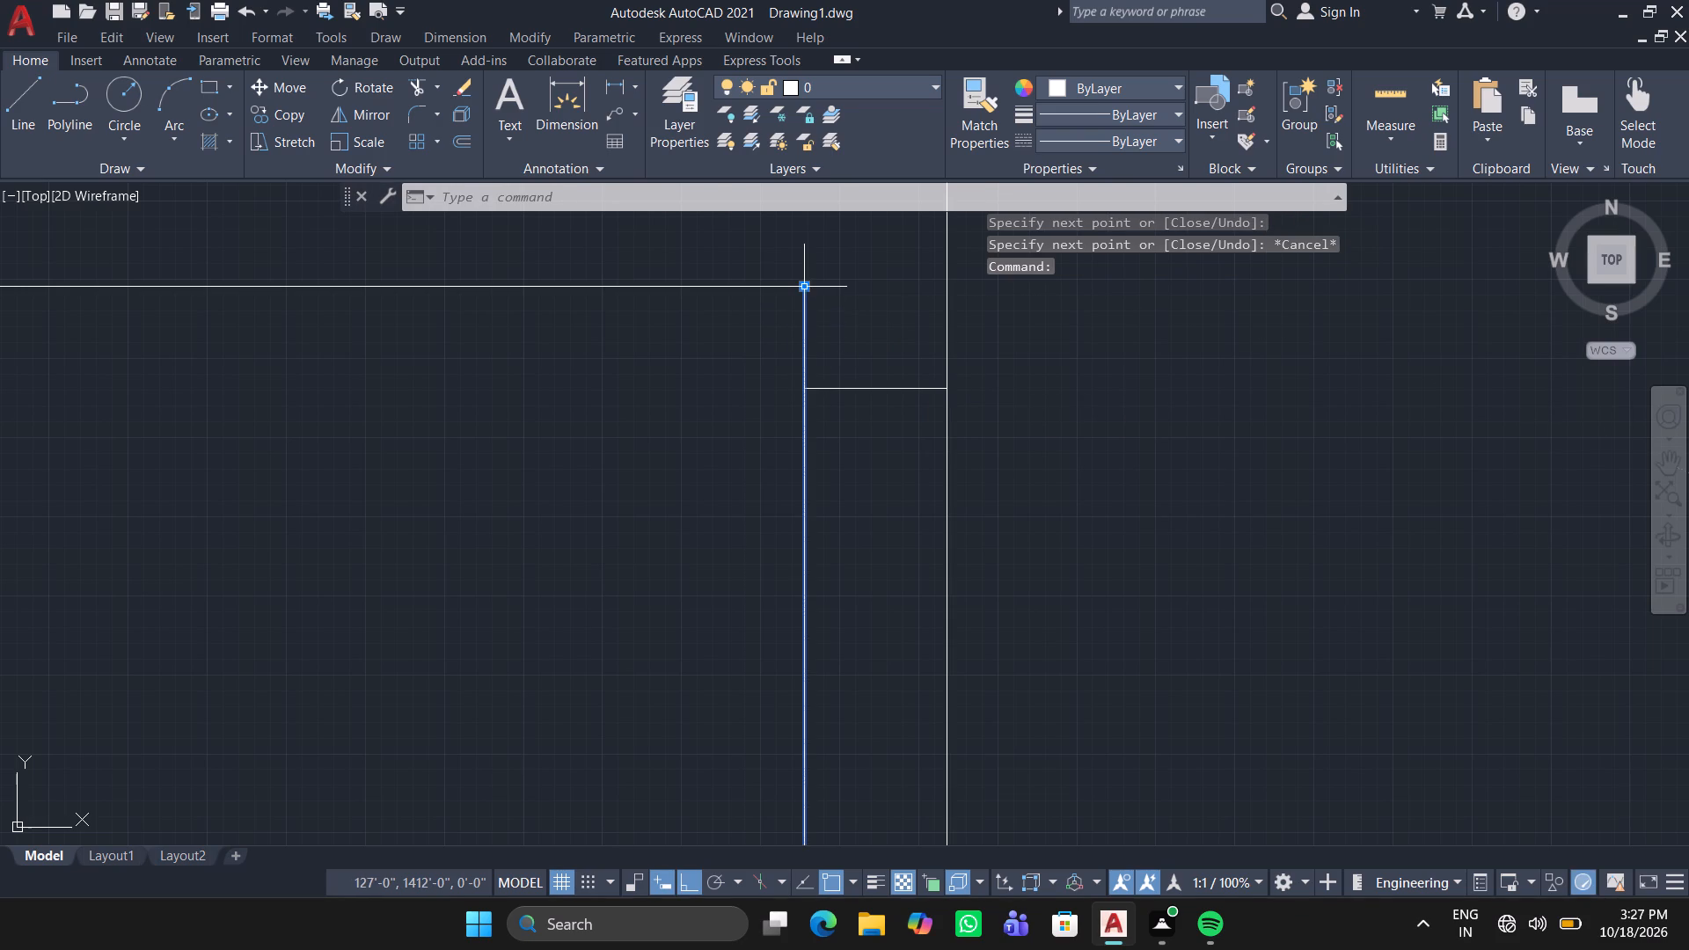
left_click(803, 288)
middle_click_drag(803, 267, 816, 379)
scroll(816, 379, "up", 1)
left_click(815, 344)
key("grave")
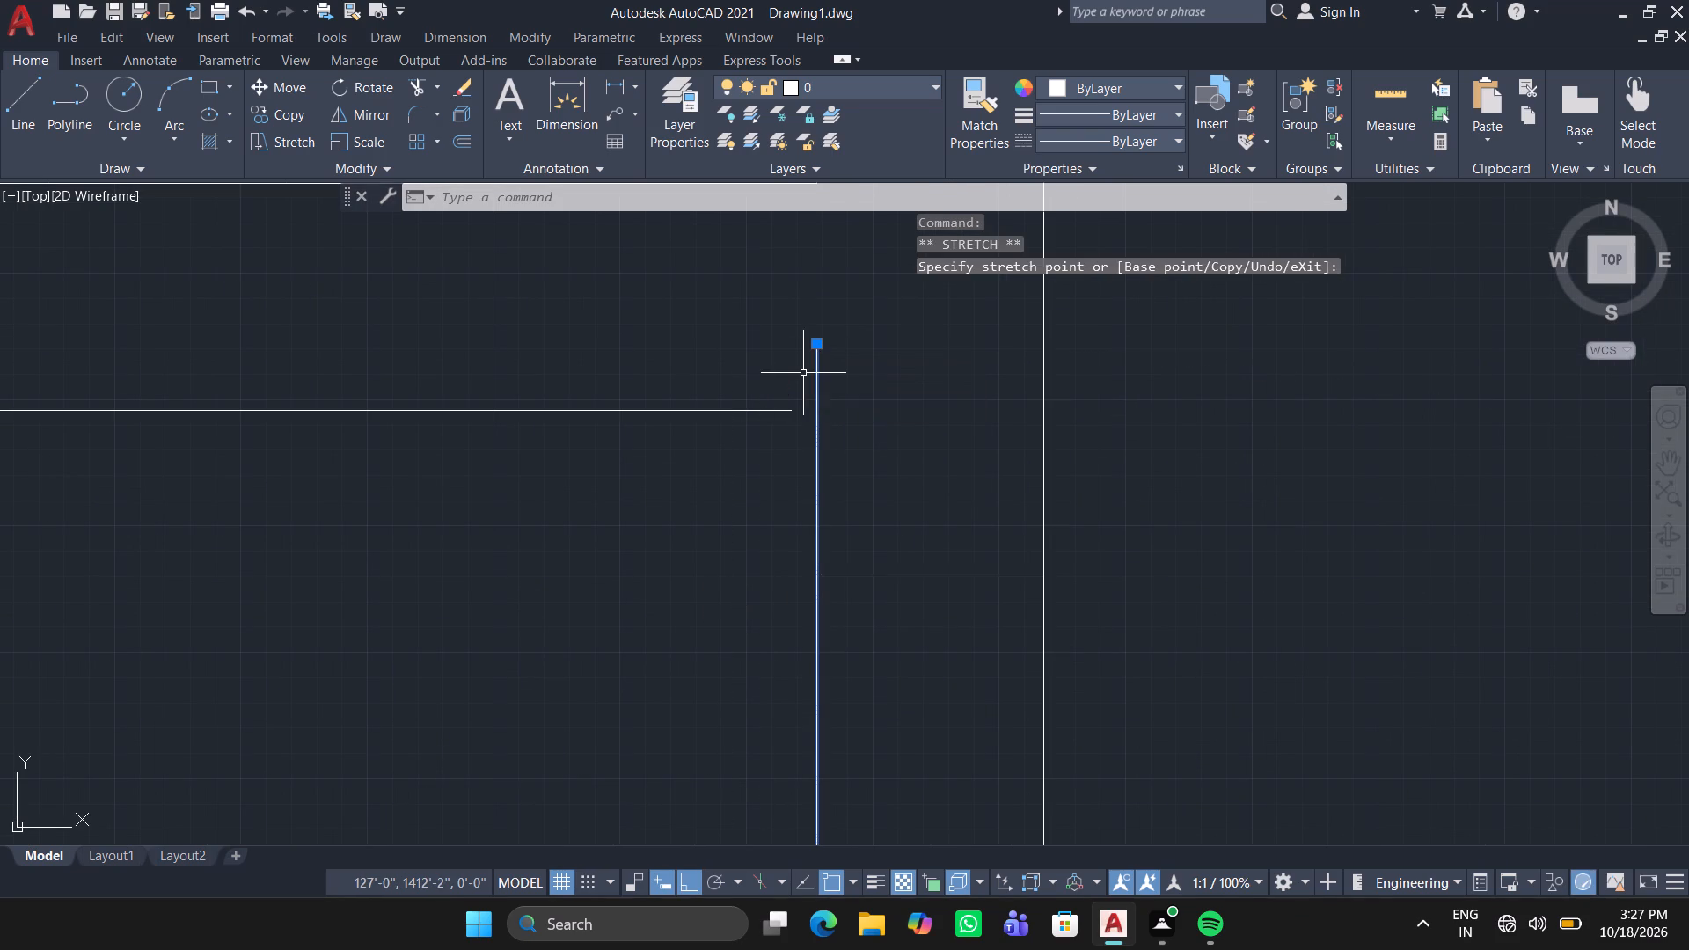
key("Escape")
Stretch the east end of the large west room's north wall line slightly past its east wall line.
left_click(788, 410)
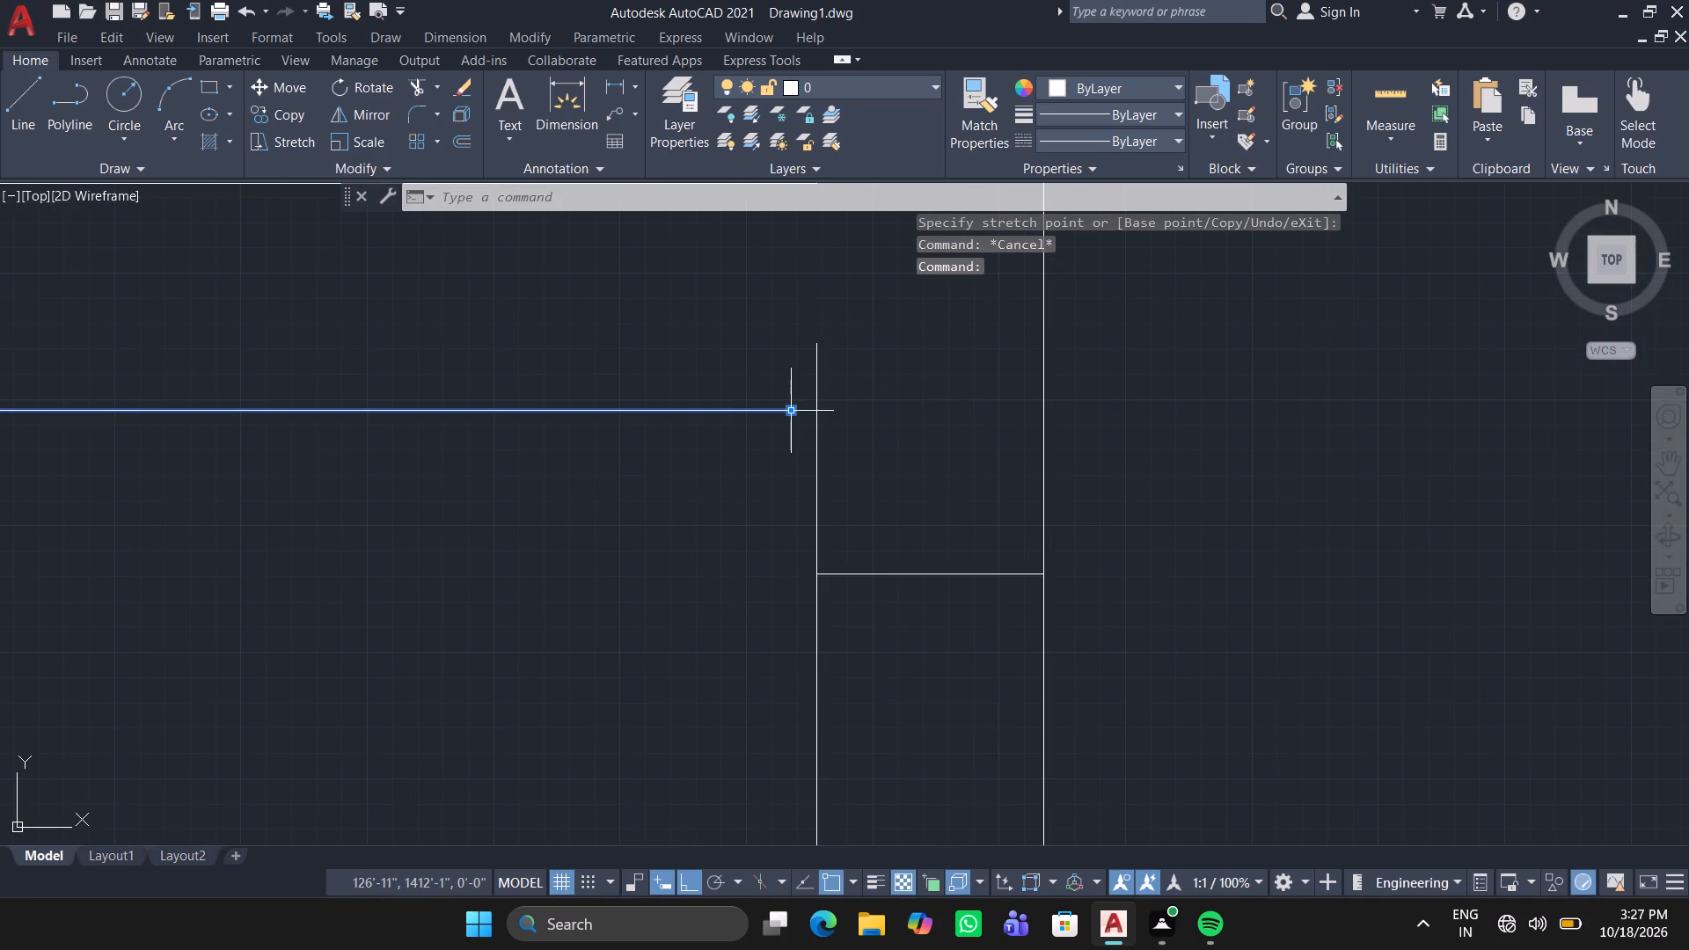
left_click(788, 410)
left_click(848, 408)
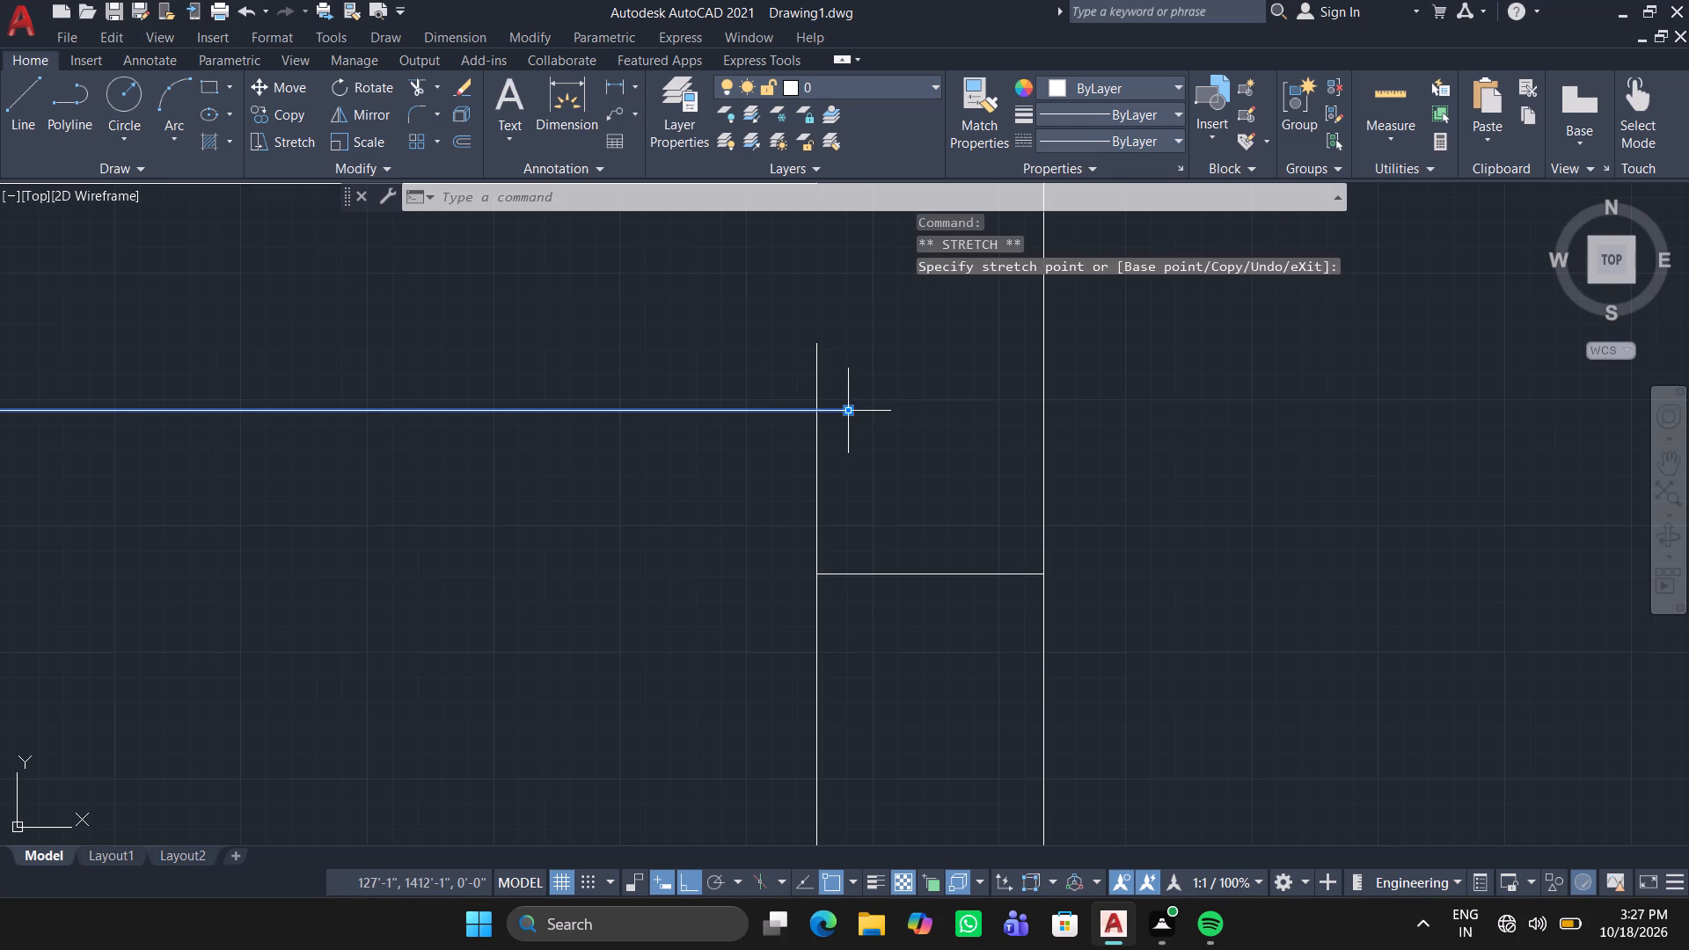
key("Escape")
key("Escape")
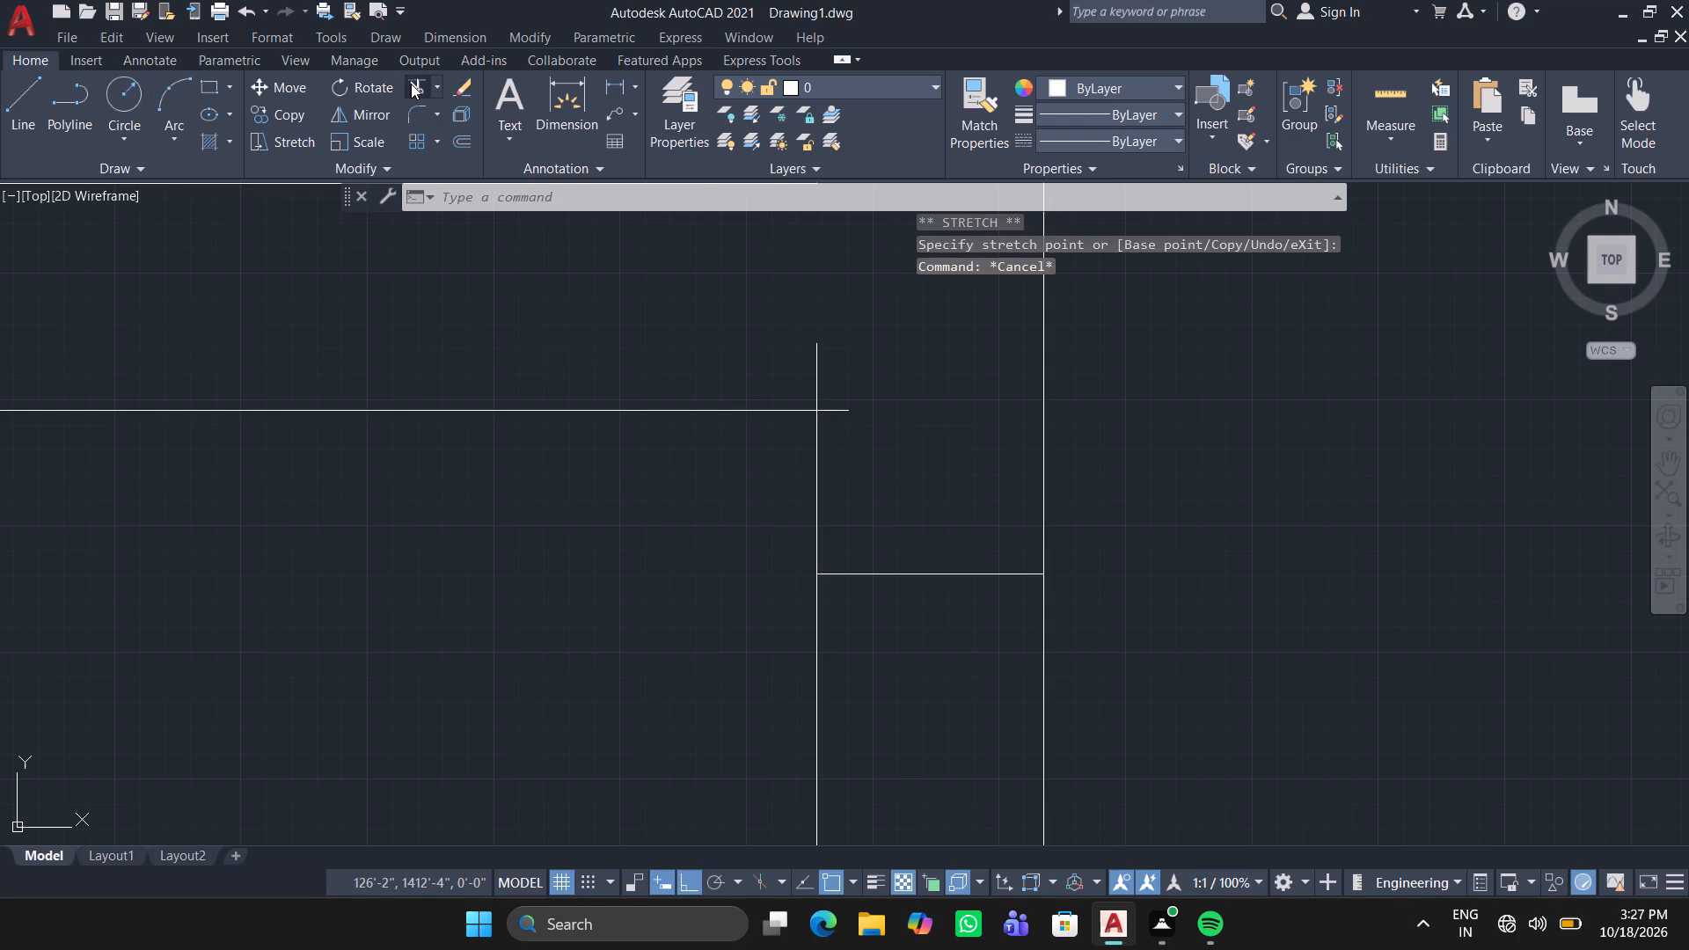
Trim both overhanging line ends at the large west room's northeast corner.
left_click(411, 84)
left_click(819, 357)
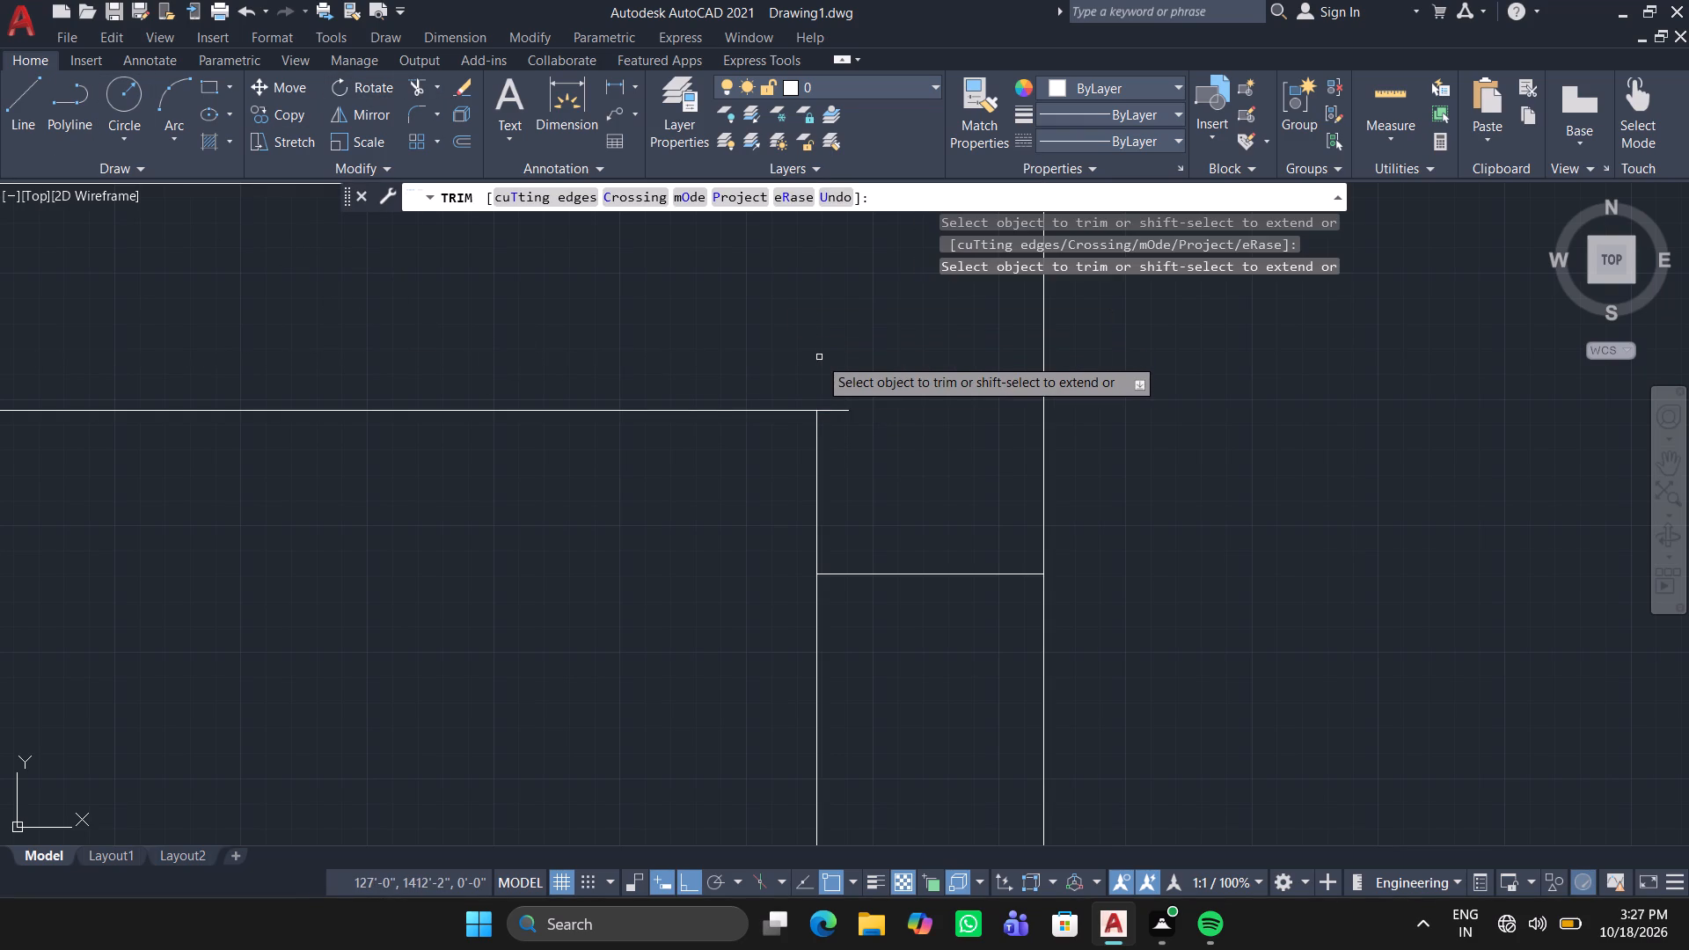
left_click(842, 412)
key("Escape")
Trim the two wall lines between the jambs in the large west room's east wall to open the doorway.
scroll(868, 436, "down", 5)
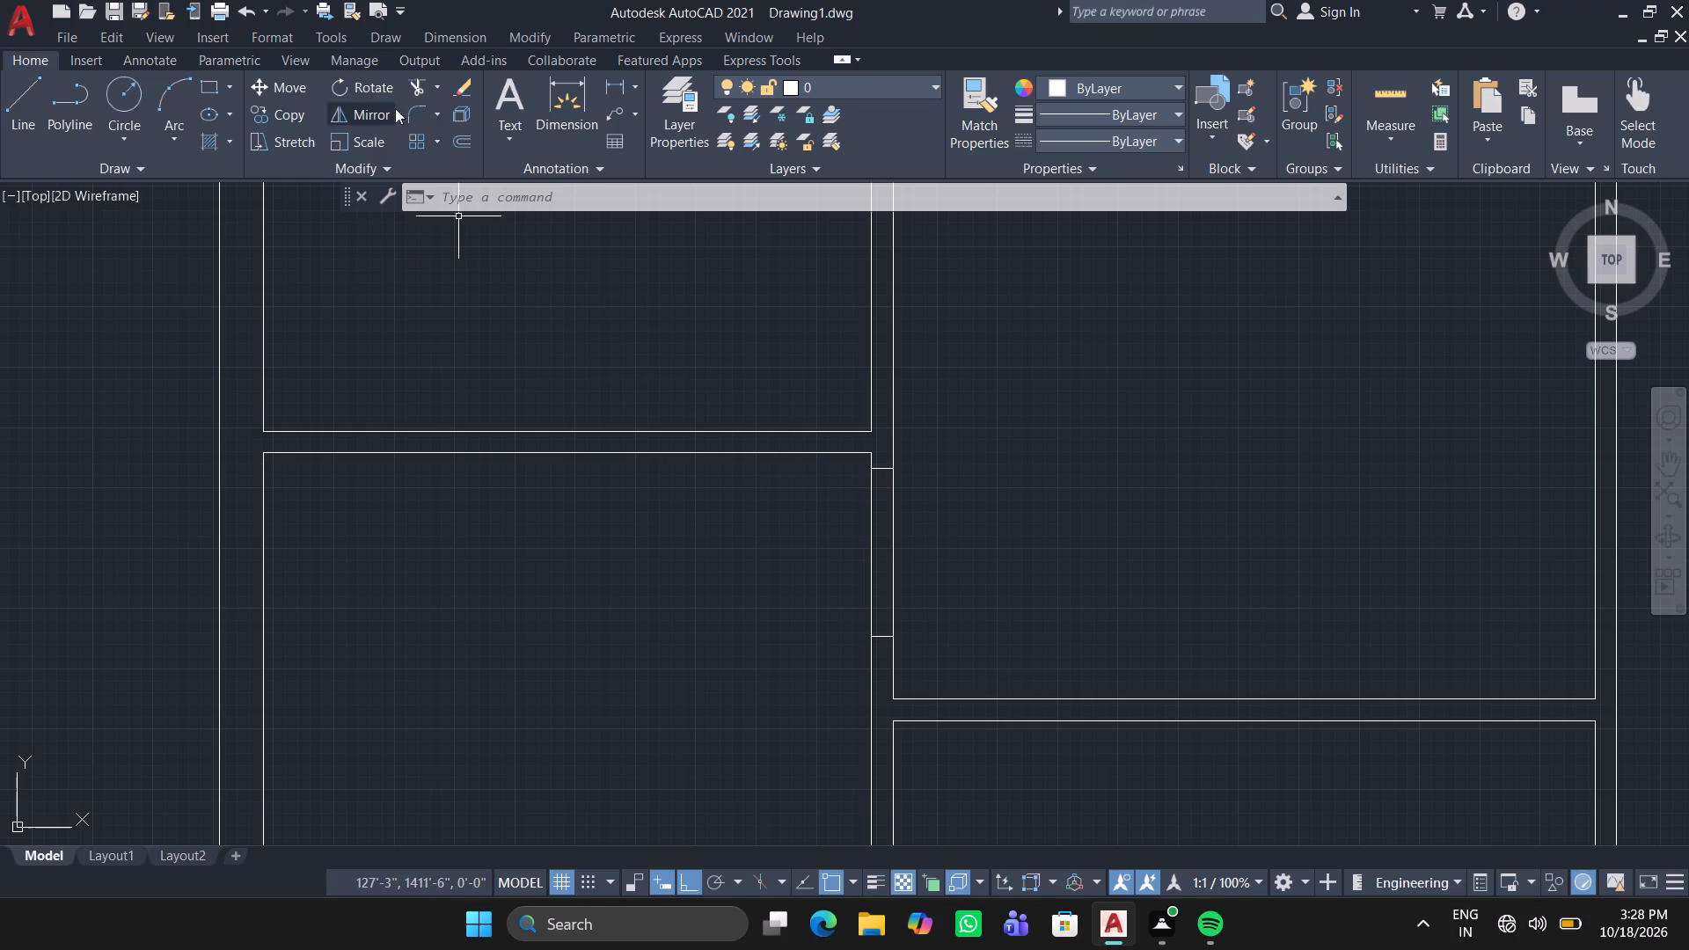
left_click(409, 80)
left_click(1101, 552)
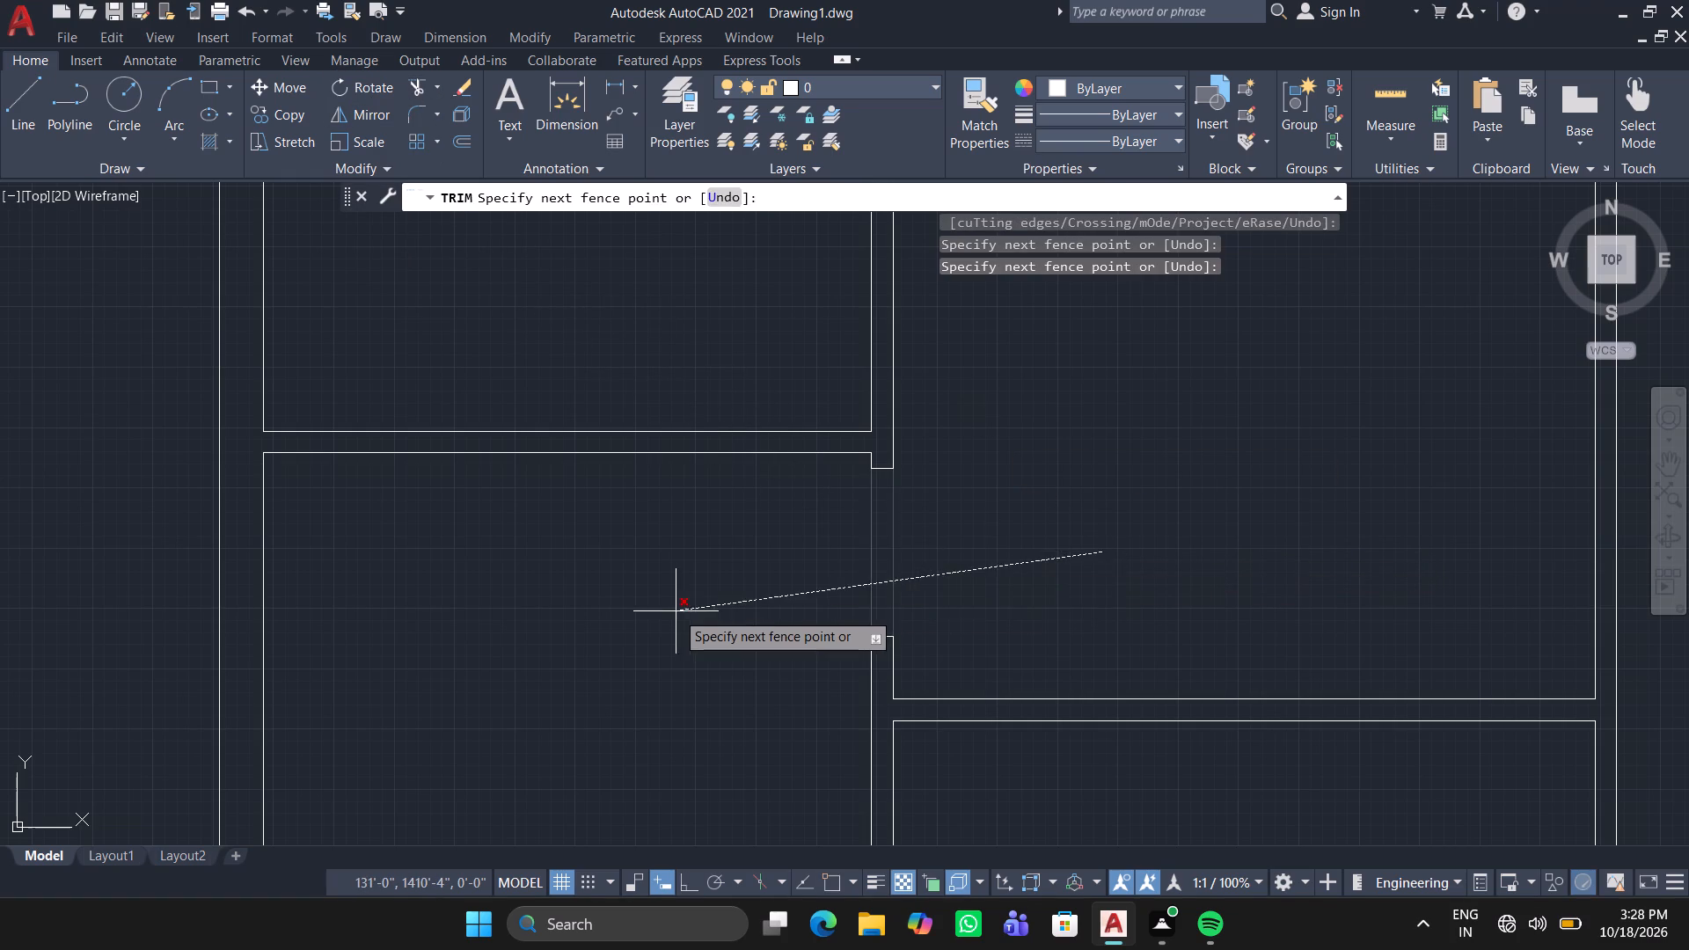
left_click(672, 611)
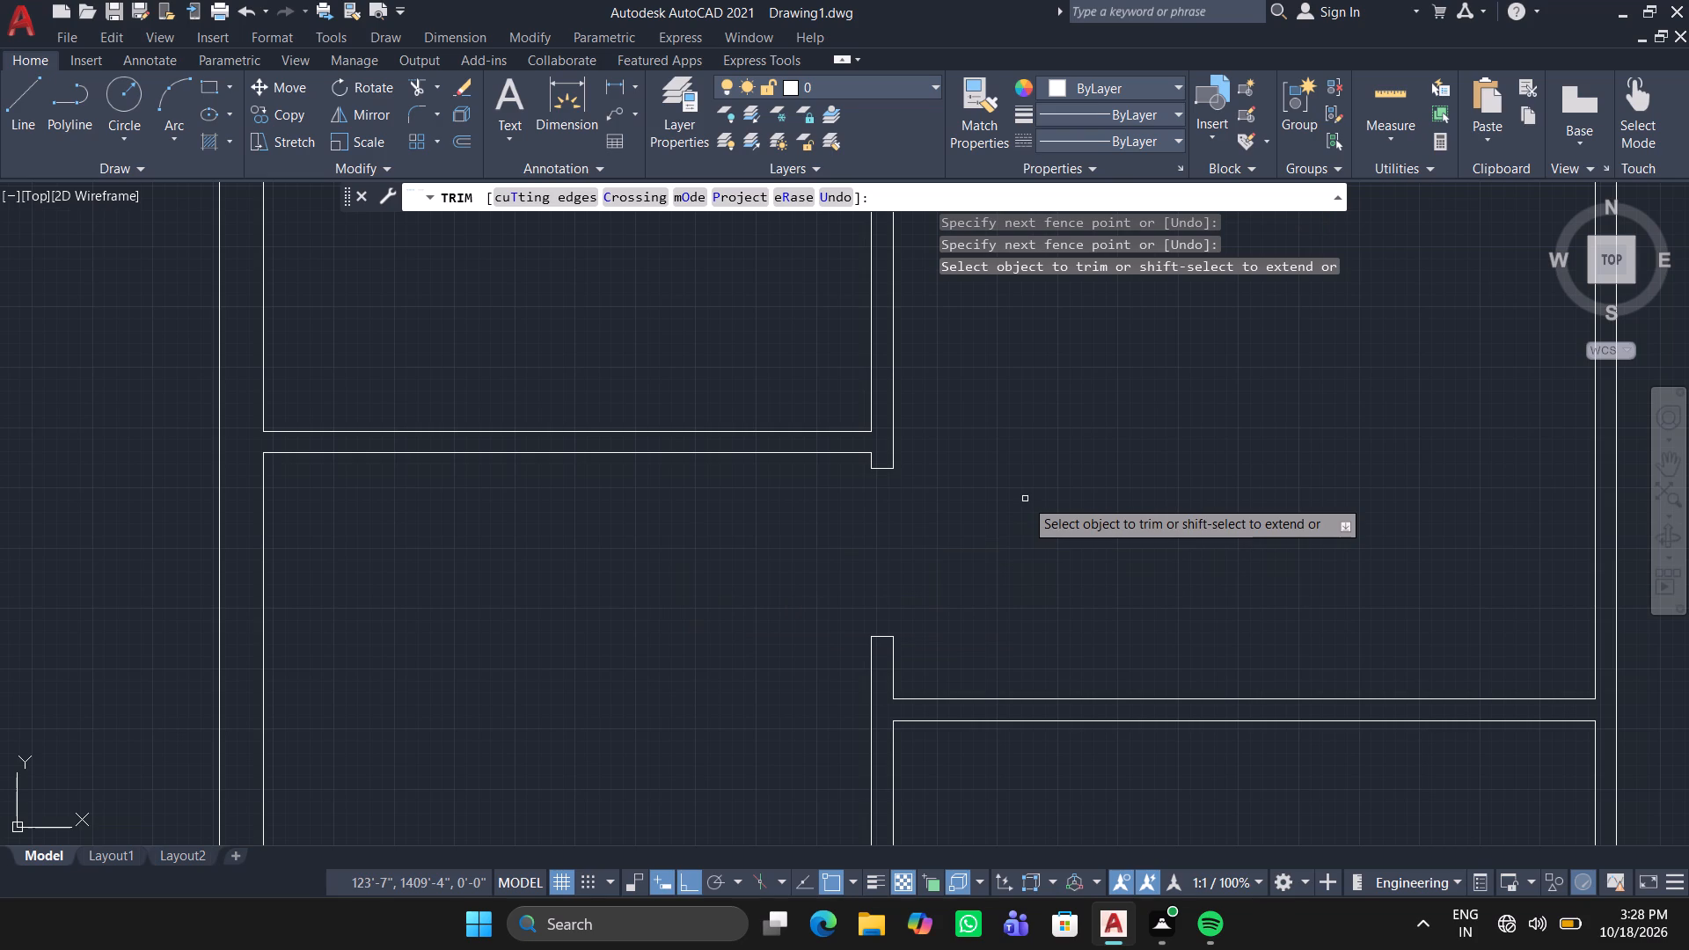
key("Escape")
Draw two jamb lines about 3'-5" apart, joined along the east face, across the hall-side wall of the room directly north.
key("l")
key("Return")
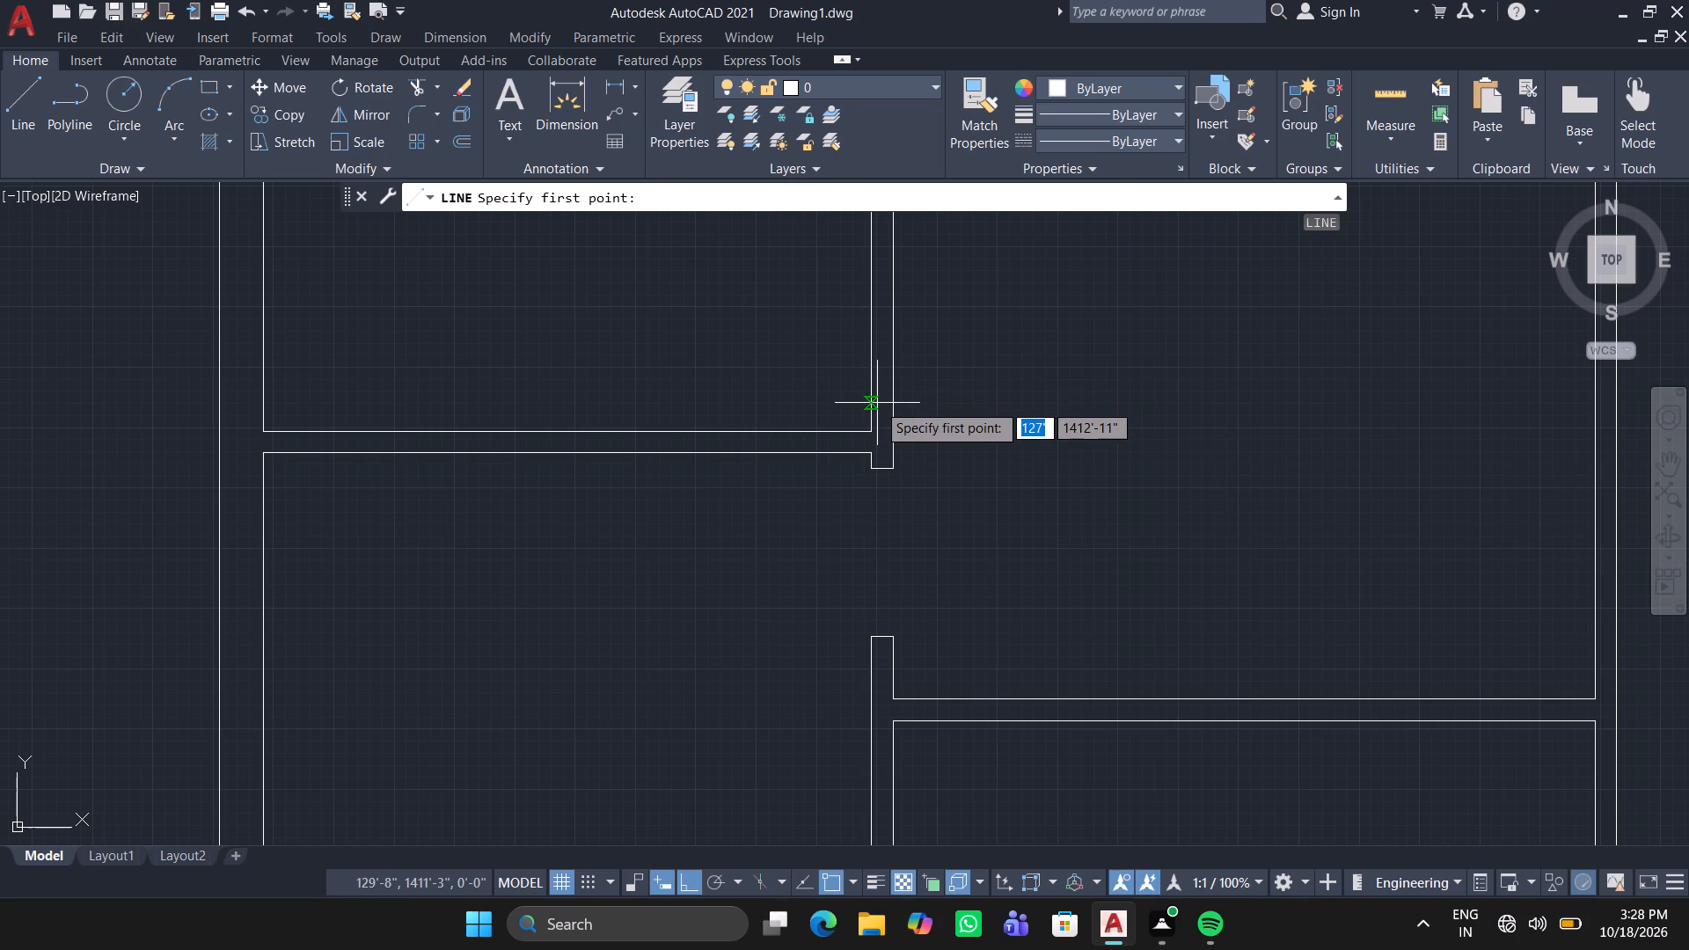
scroll(877, 403, "up", 3)
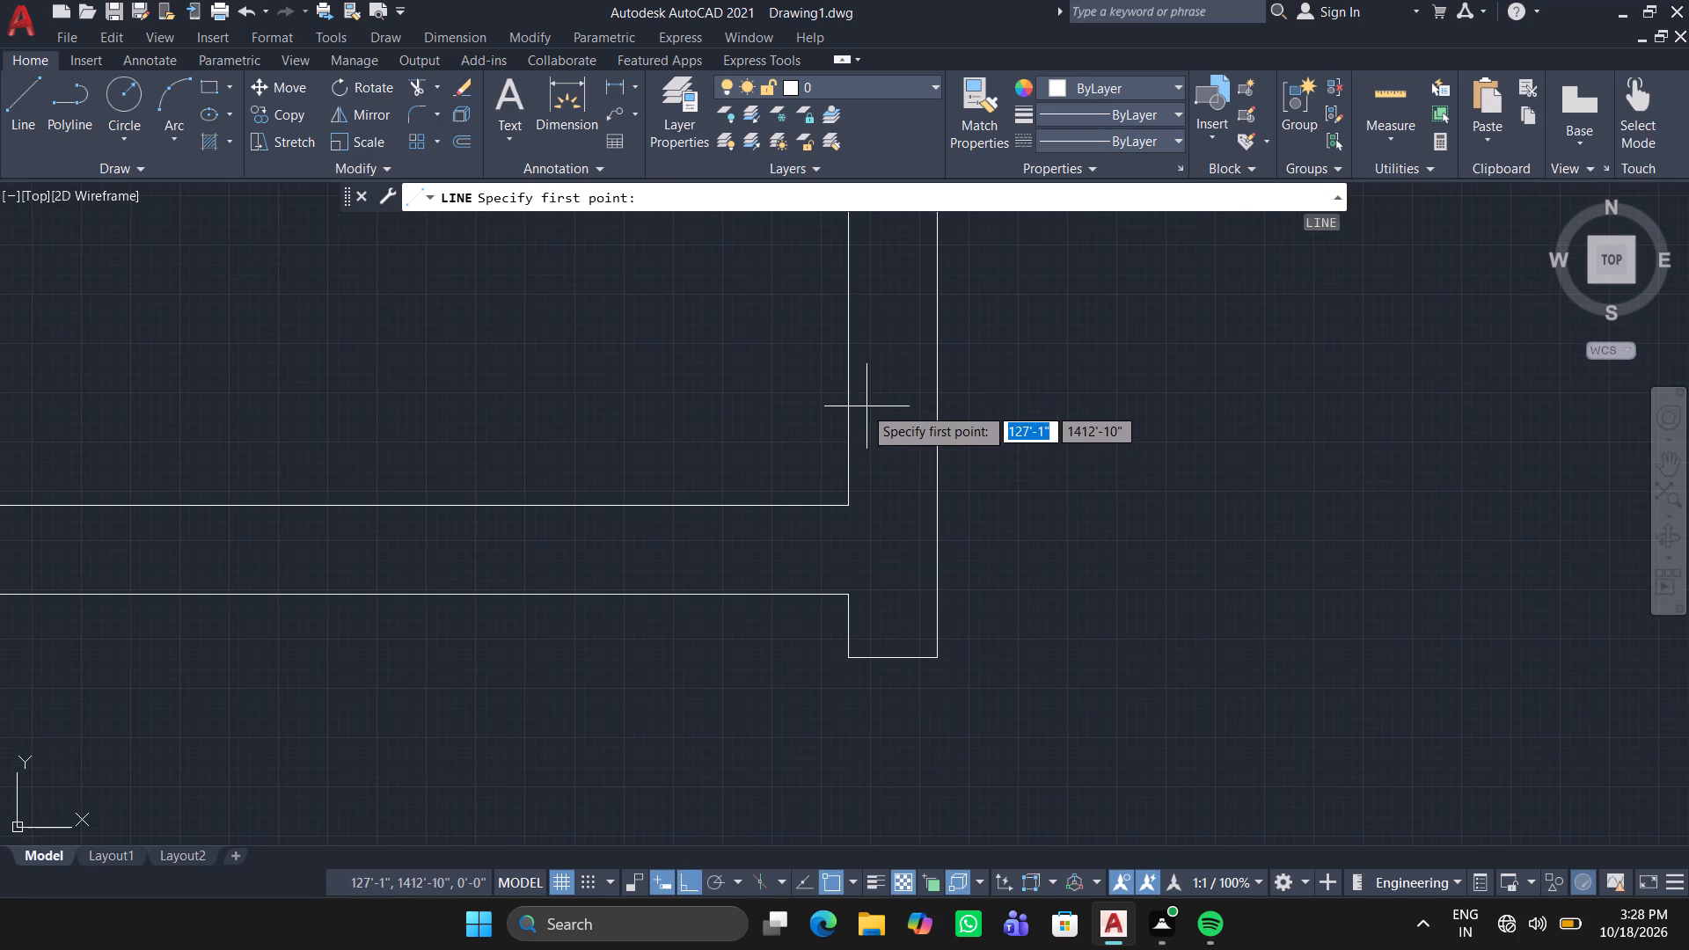
left_click(852, 408)
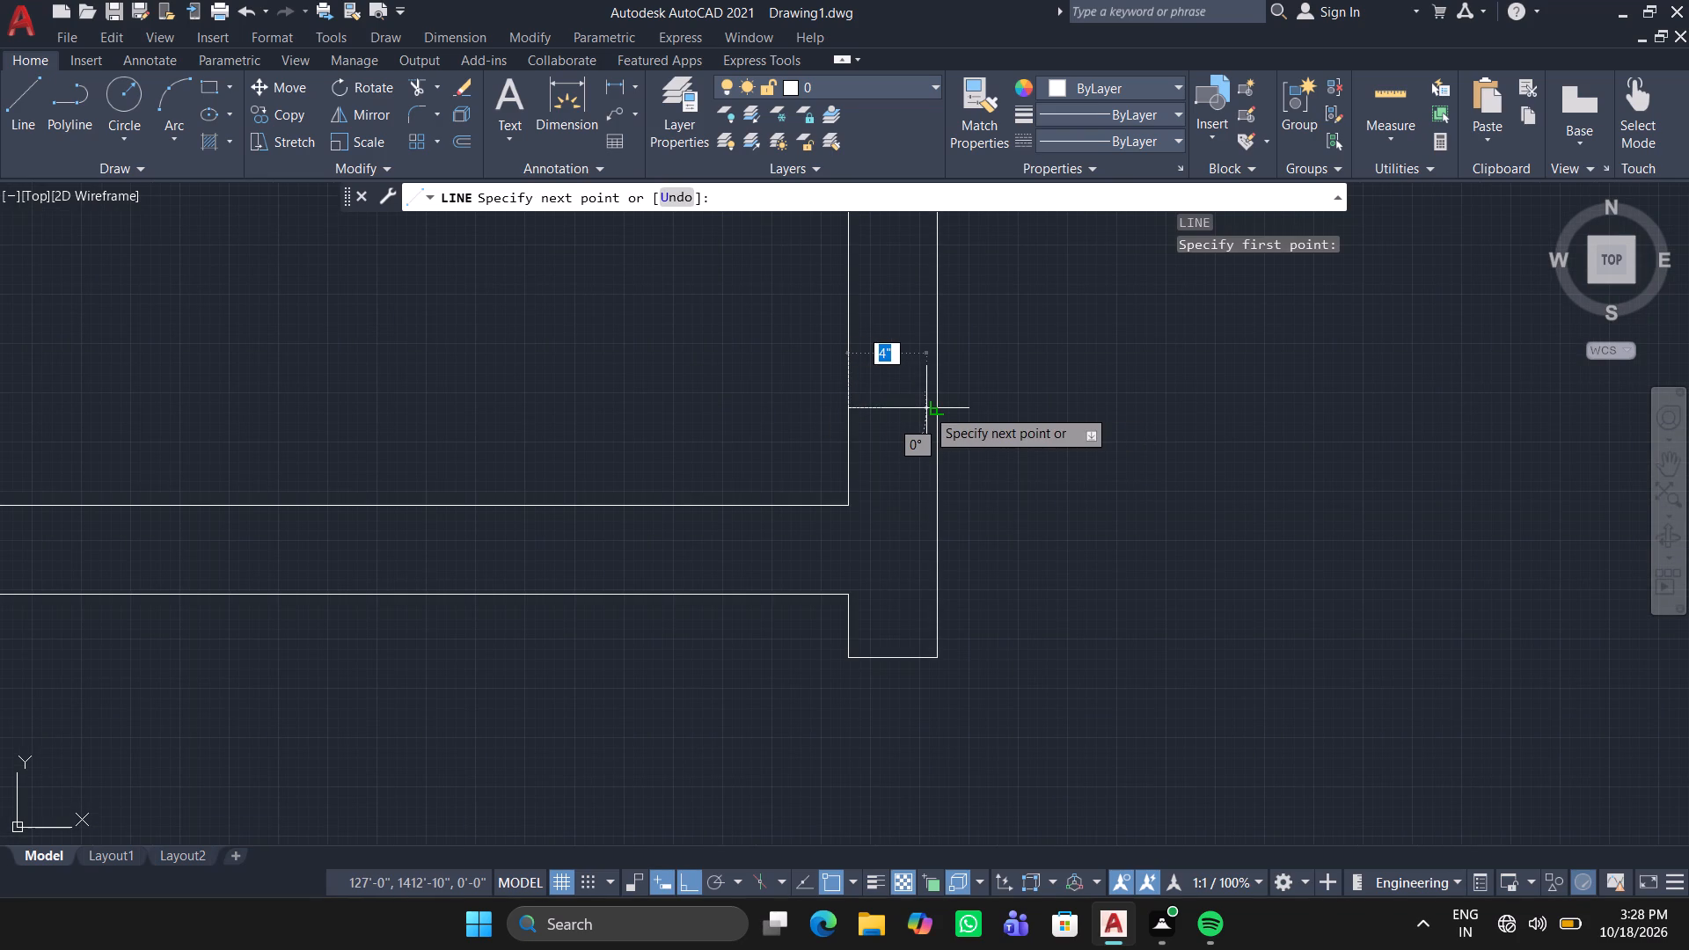
left_click(927, 409)
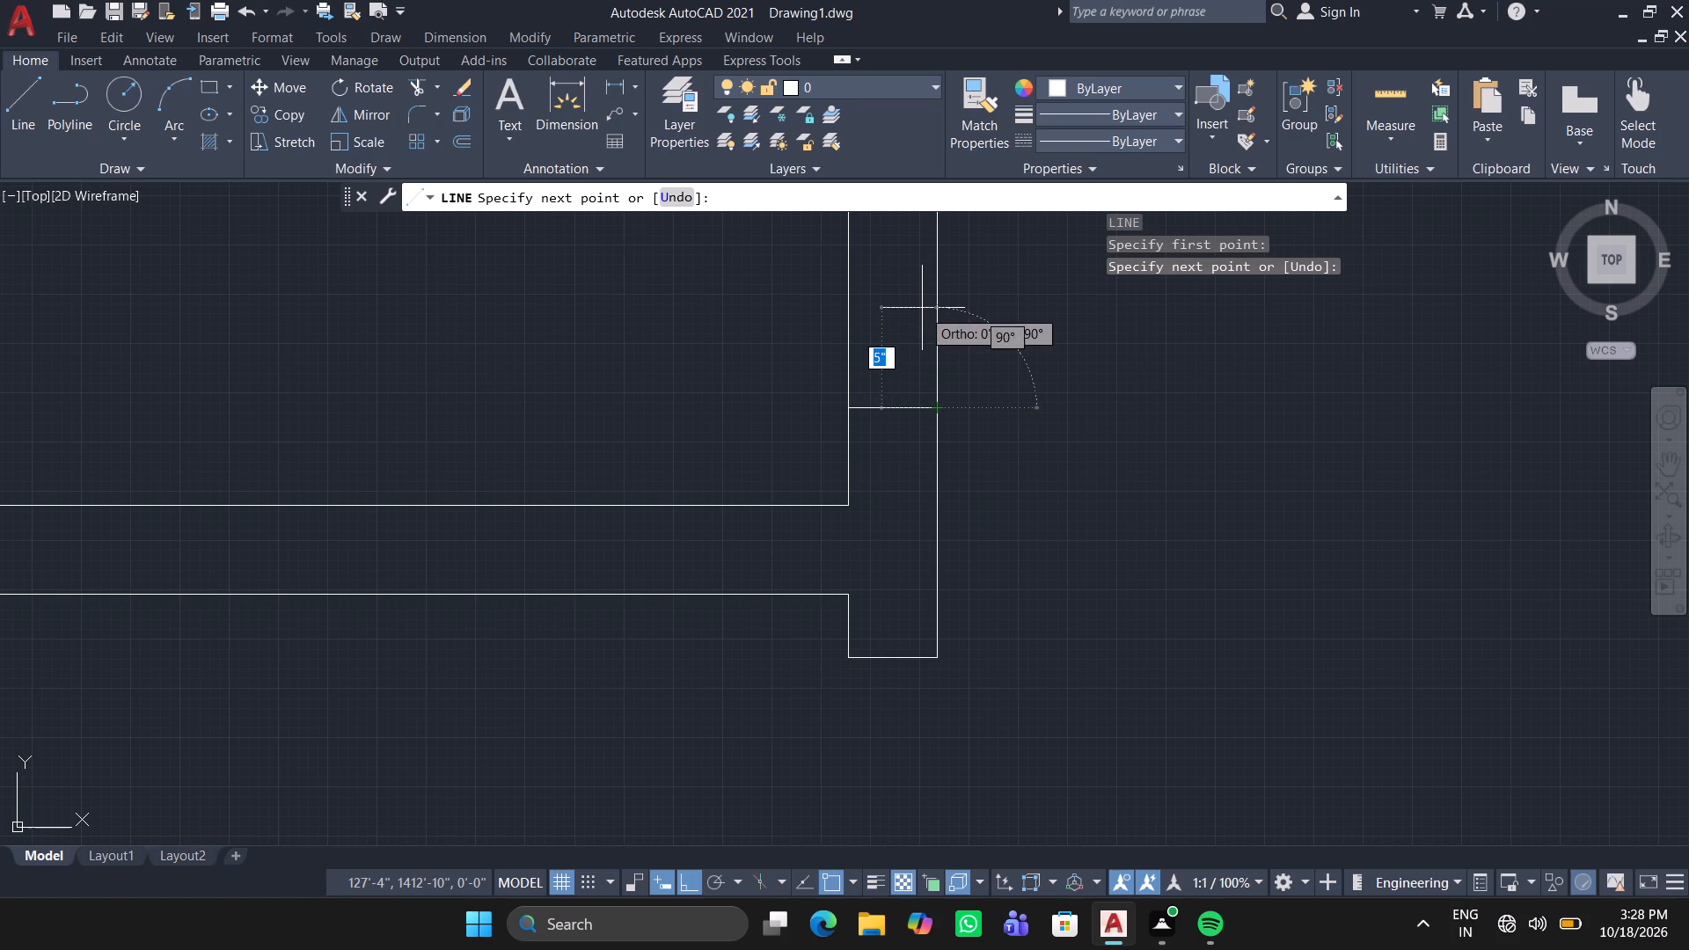
scroll(923, 307, "down", 4)
middle_click_drag(927, 306, 921, 461)
scroll(920, 462, "up", 1)
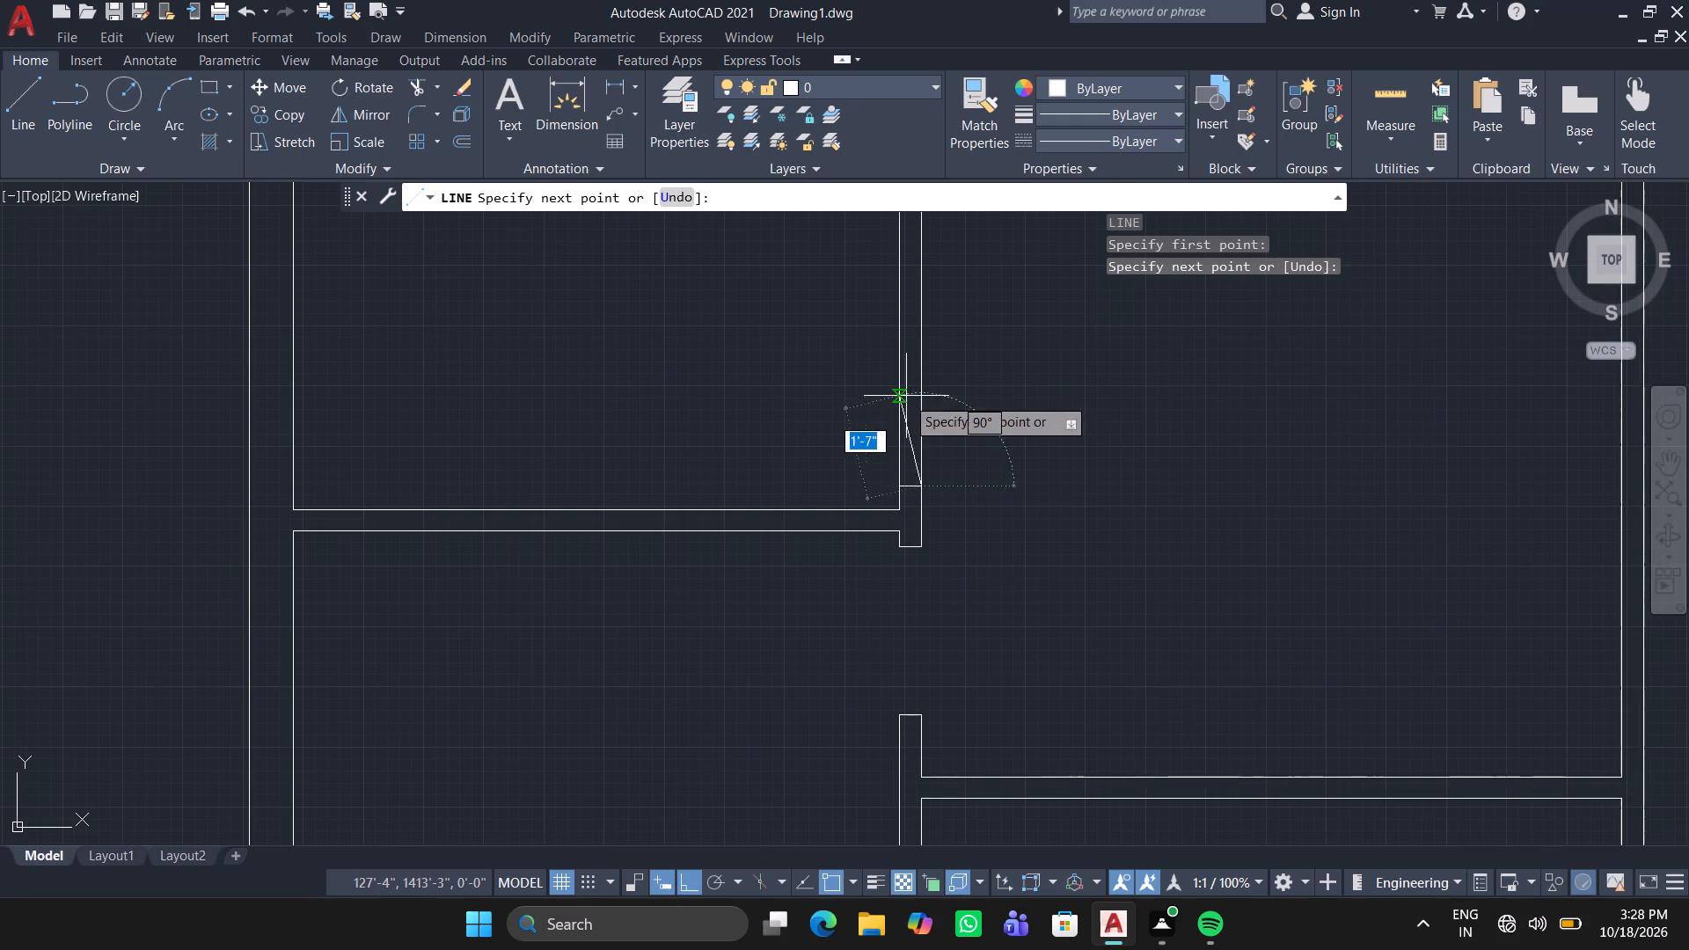
left_click(914, 290)
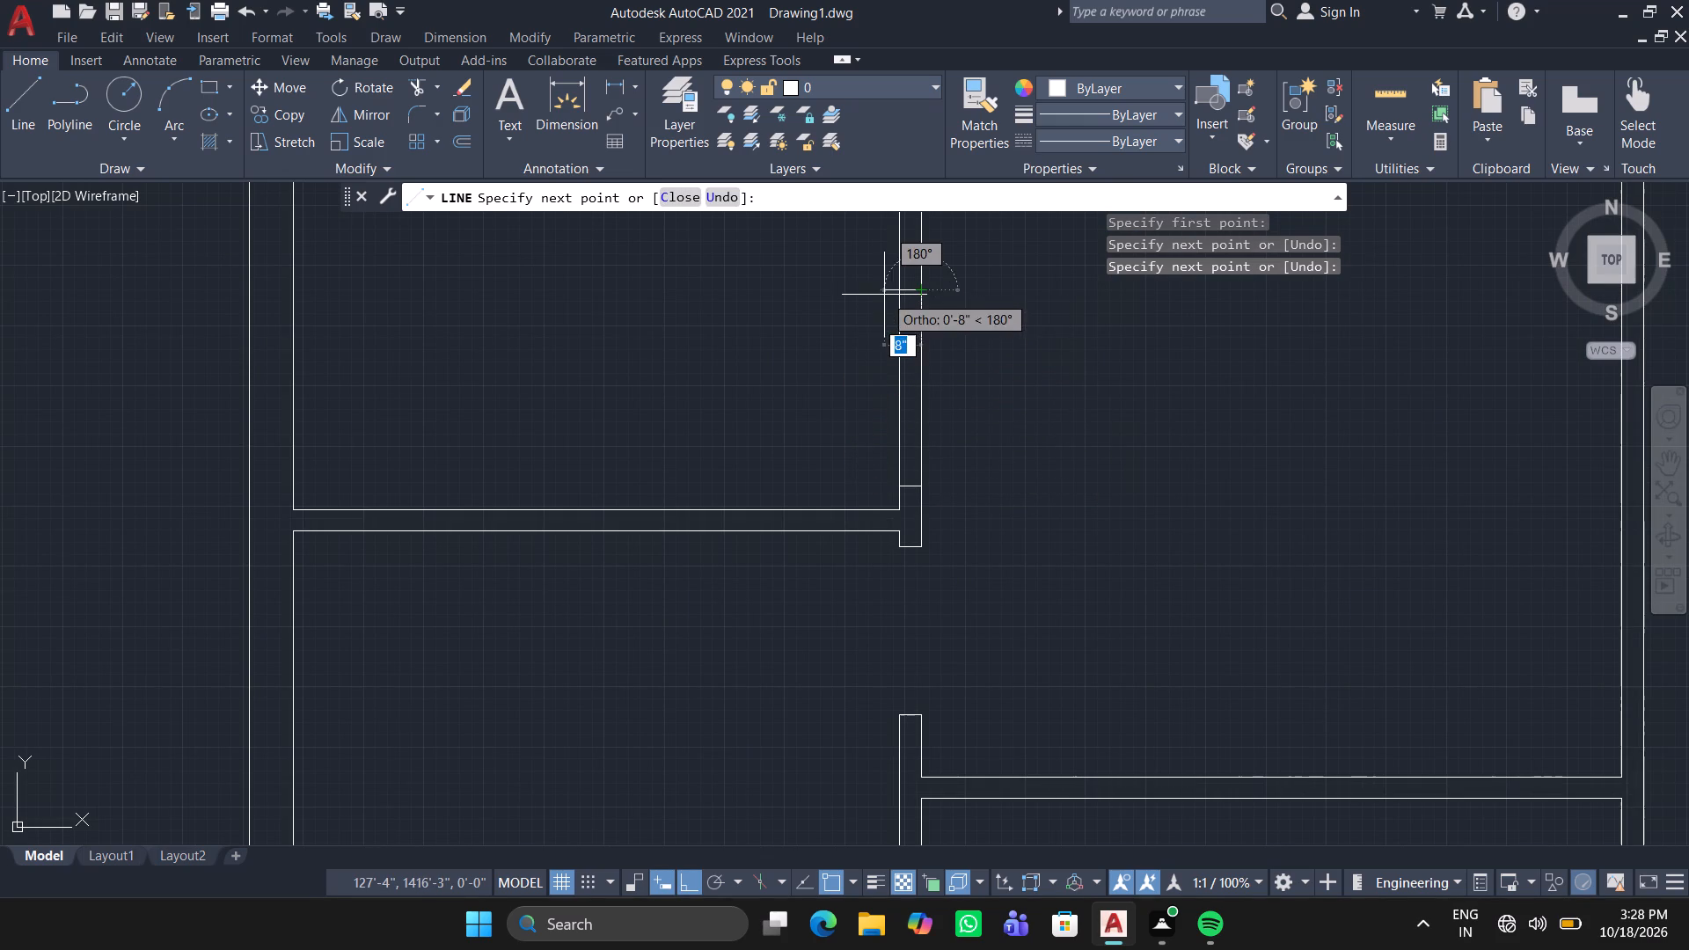
left_click(898, 292)
key("Return")
Trim the wall lines between these two jambs to open the north room's doorway to the hall.
type("tr")
key("Return")
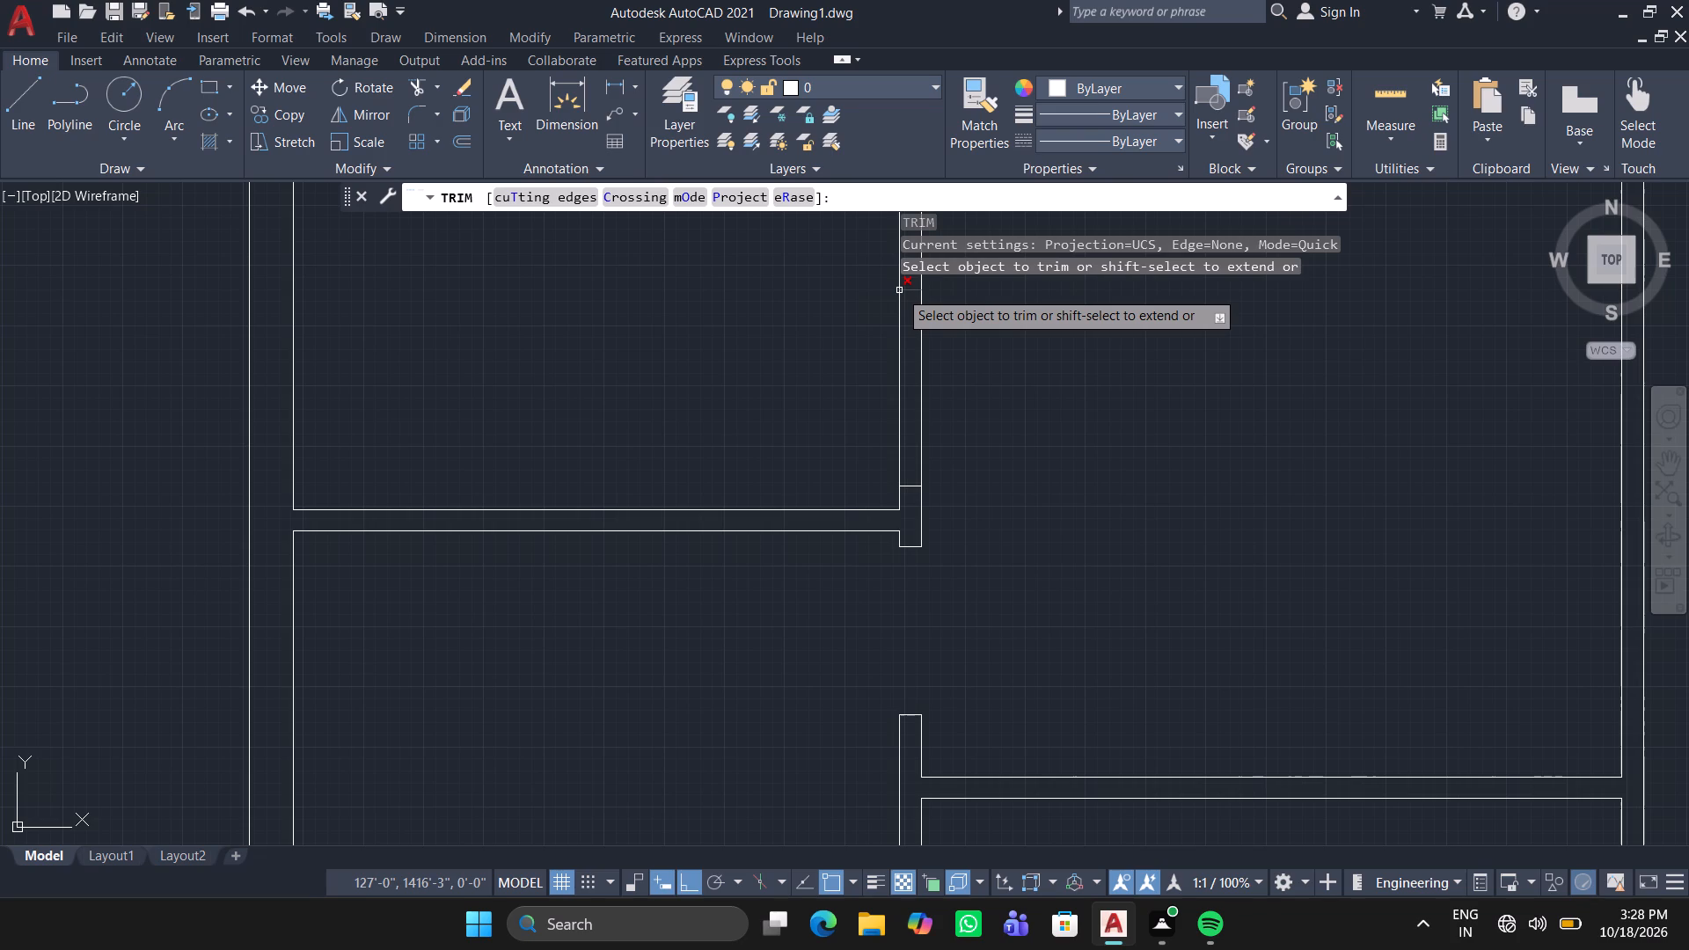
left_click_drag(955, 380, 942, 384)
left_click(749, 420)
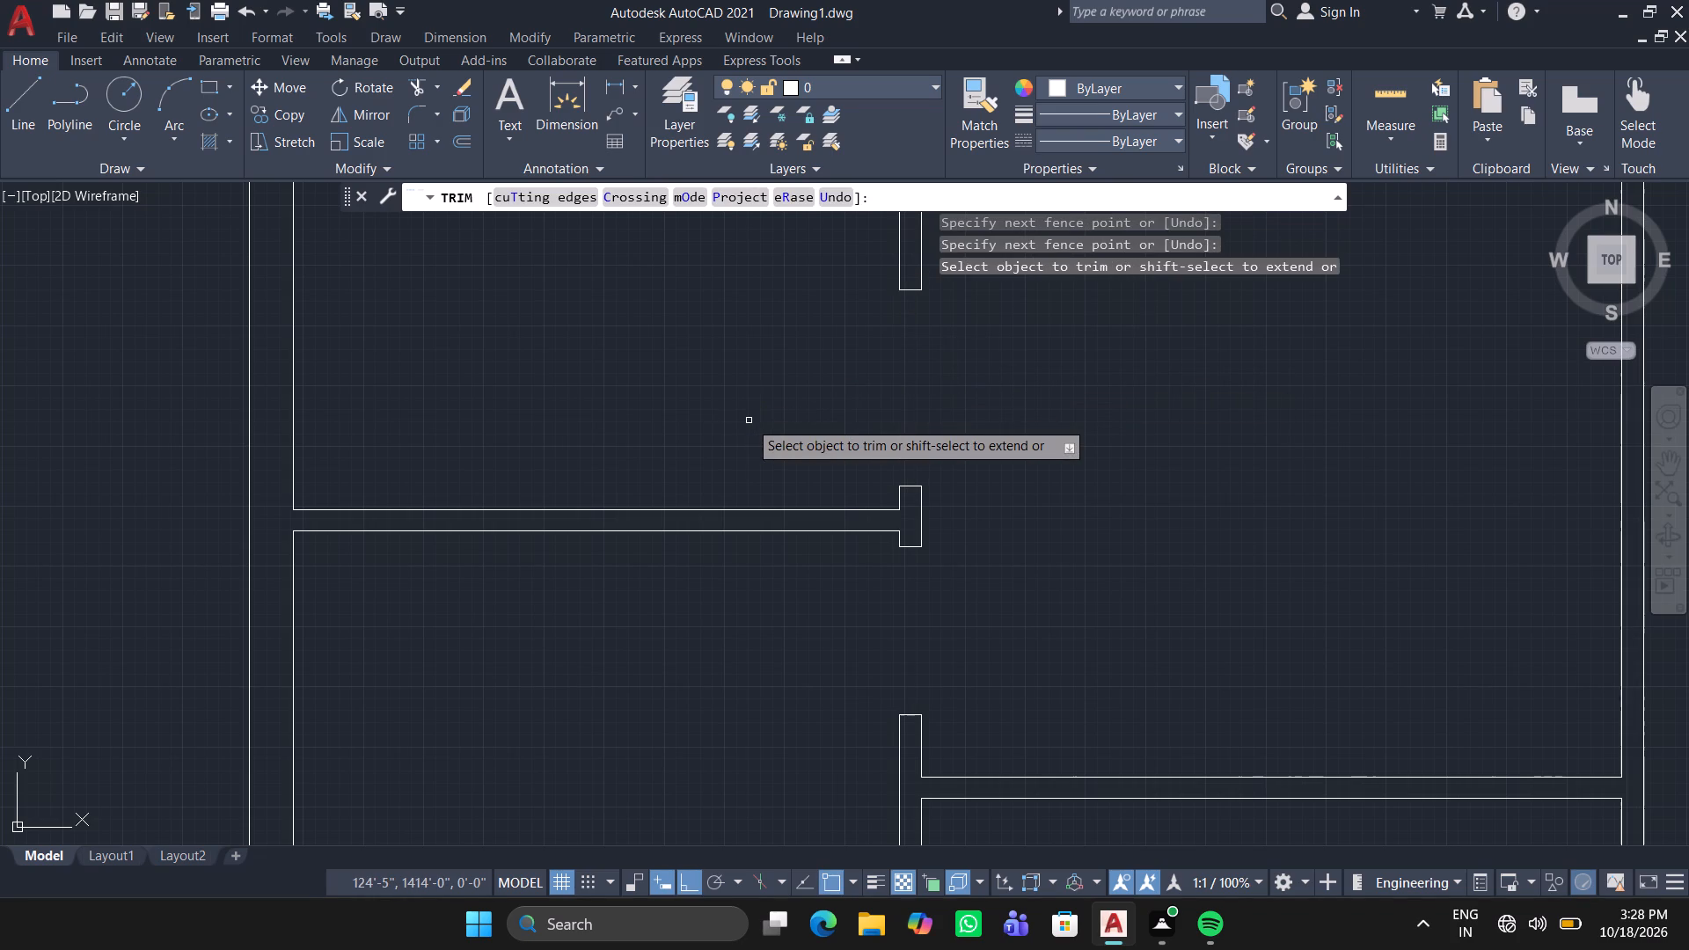
key("Return")
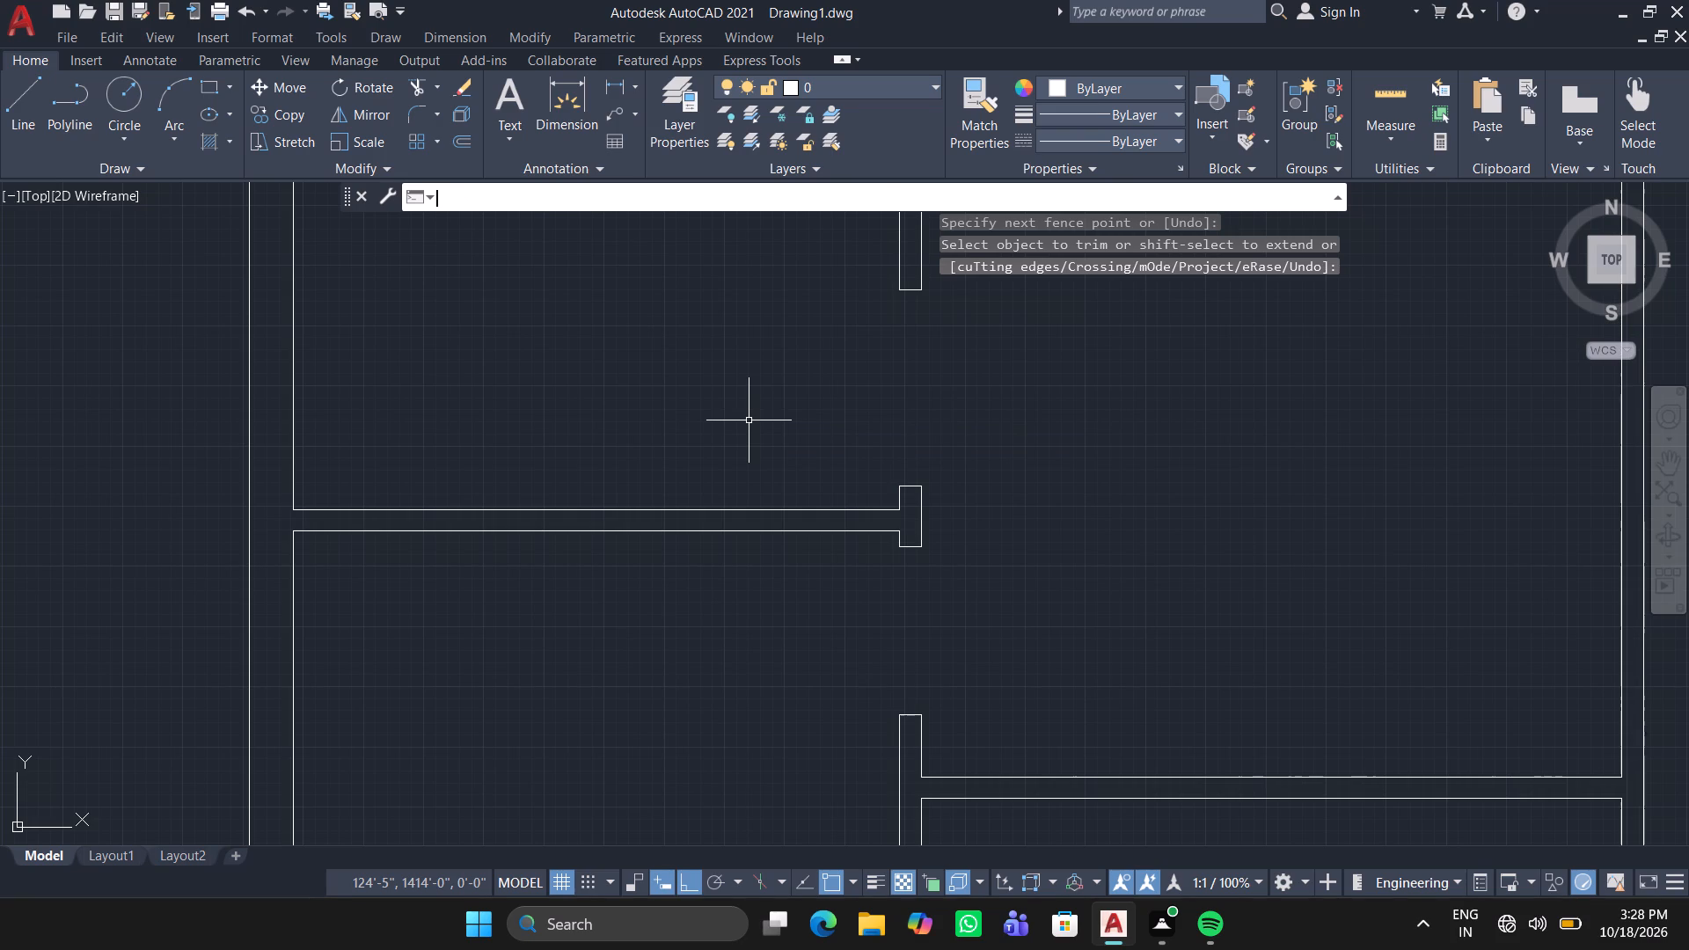
Erase the upper jamb line of the north room's door opening.
scroll(654, 355, "down", 2)
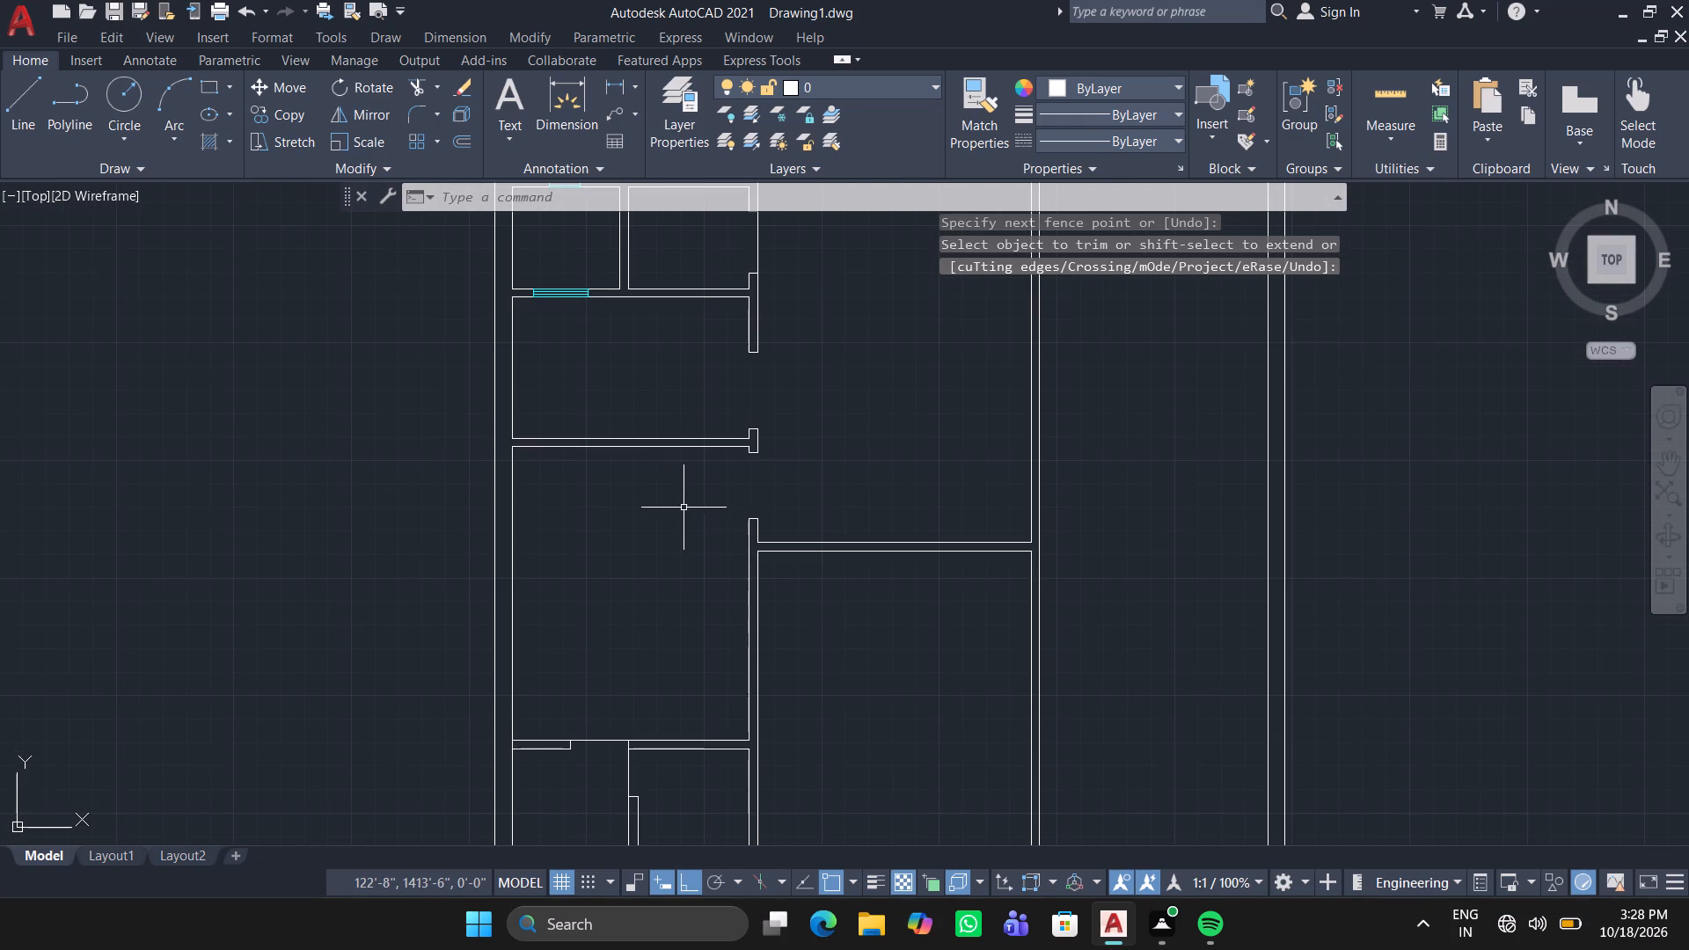
scroll(739, 354, "up", 2)
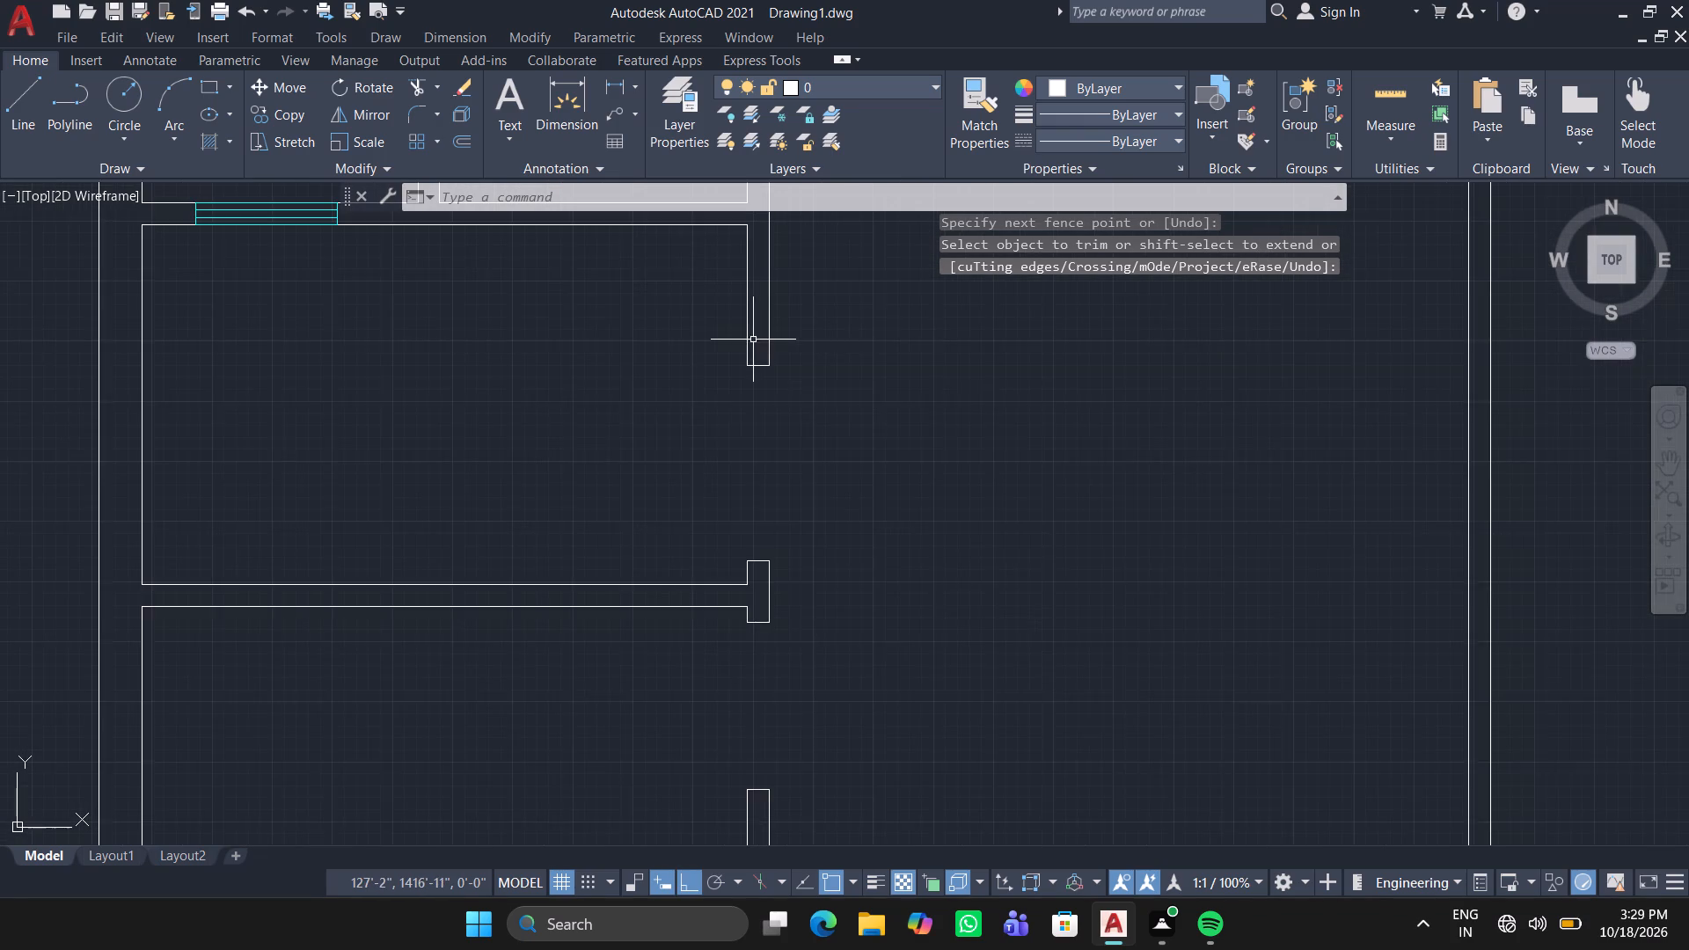
scroll(753, 340, "down", 2)
scroll(753, 340, "up", 3)
scroll(753, 340, "down", 1)
scroll(753, 340, "up", 2)
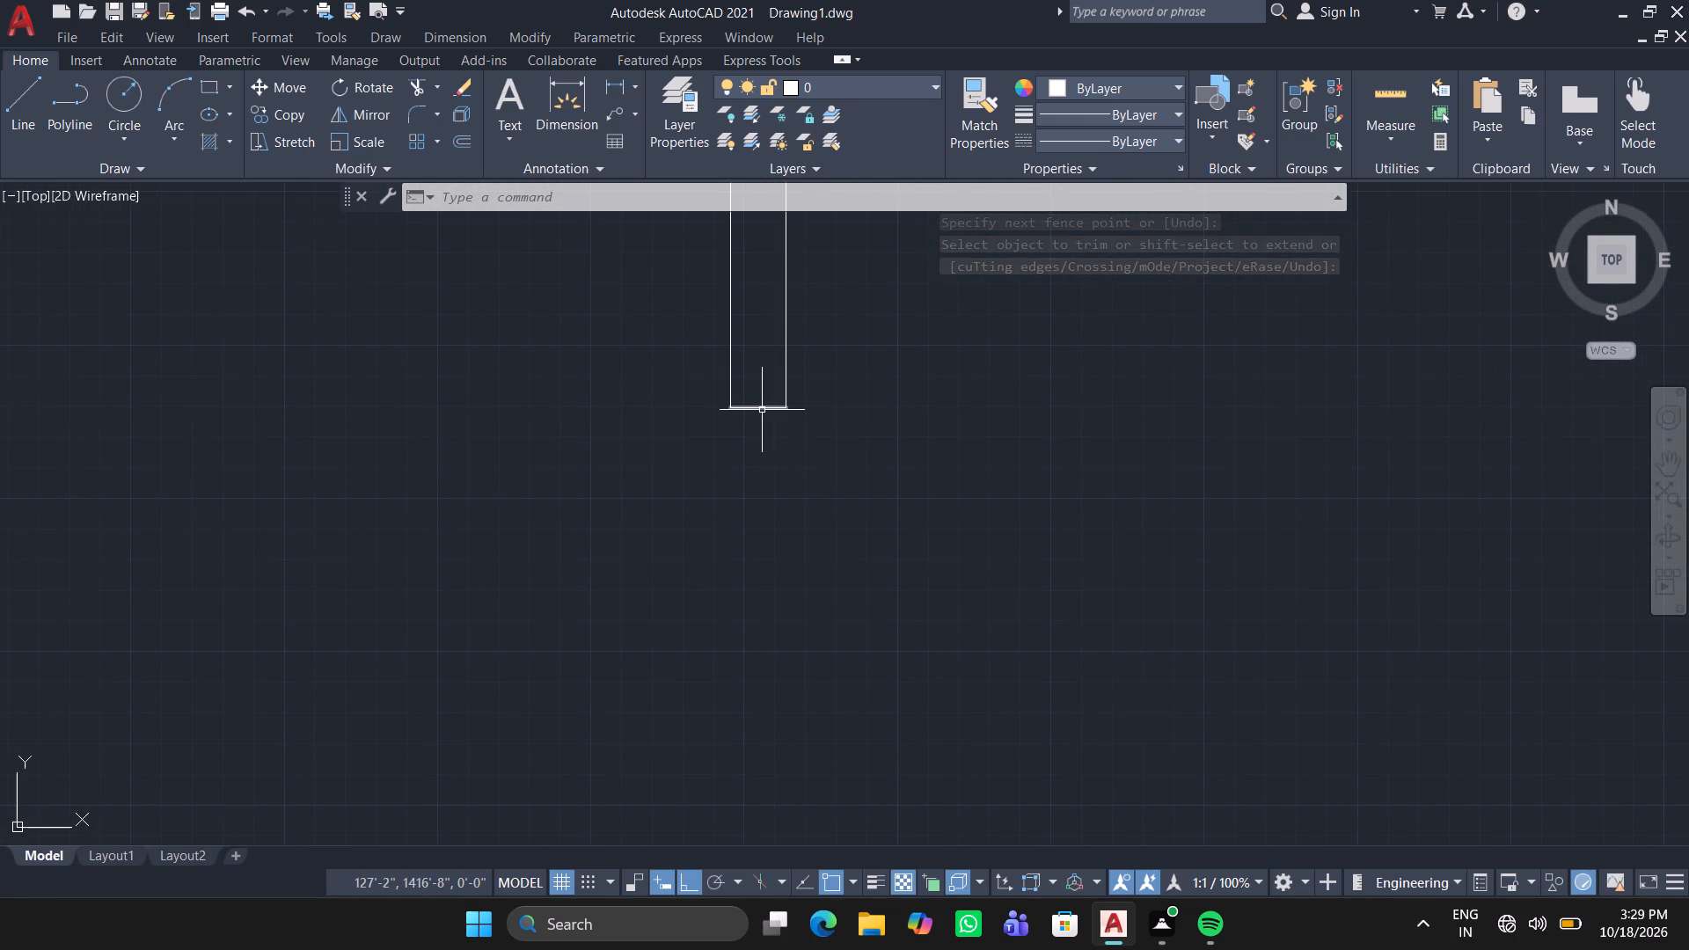
double_click(762, 410)
key("Delete")
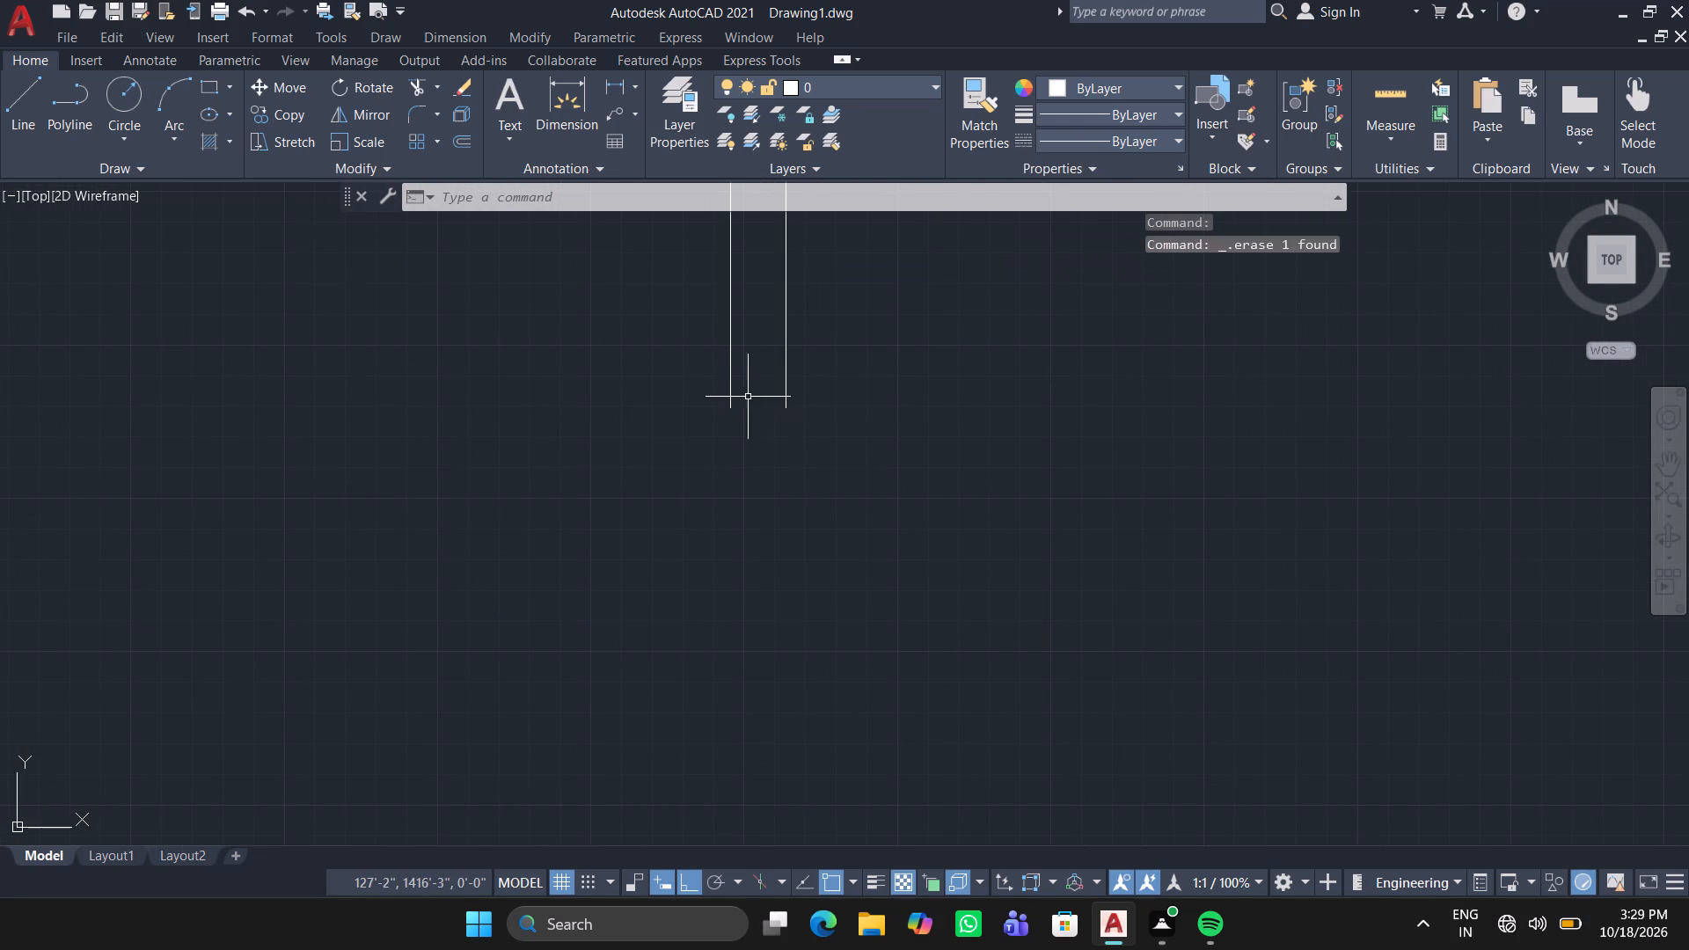
Stretch the lower ends of both wall lines above the north room's opening about 7" south.
left_click(729, 387)
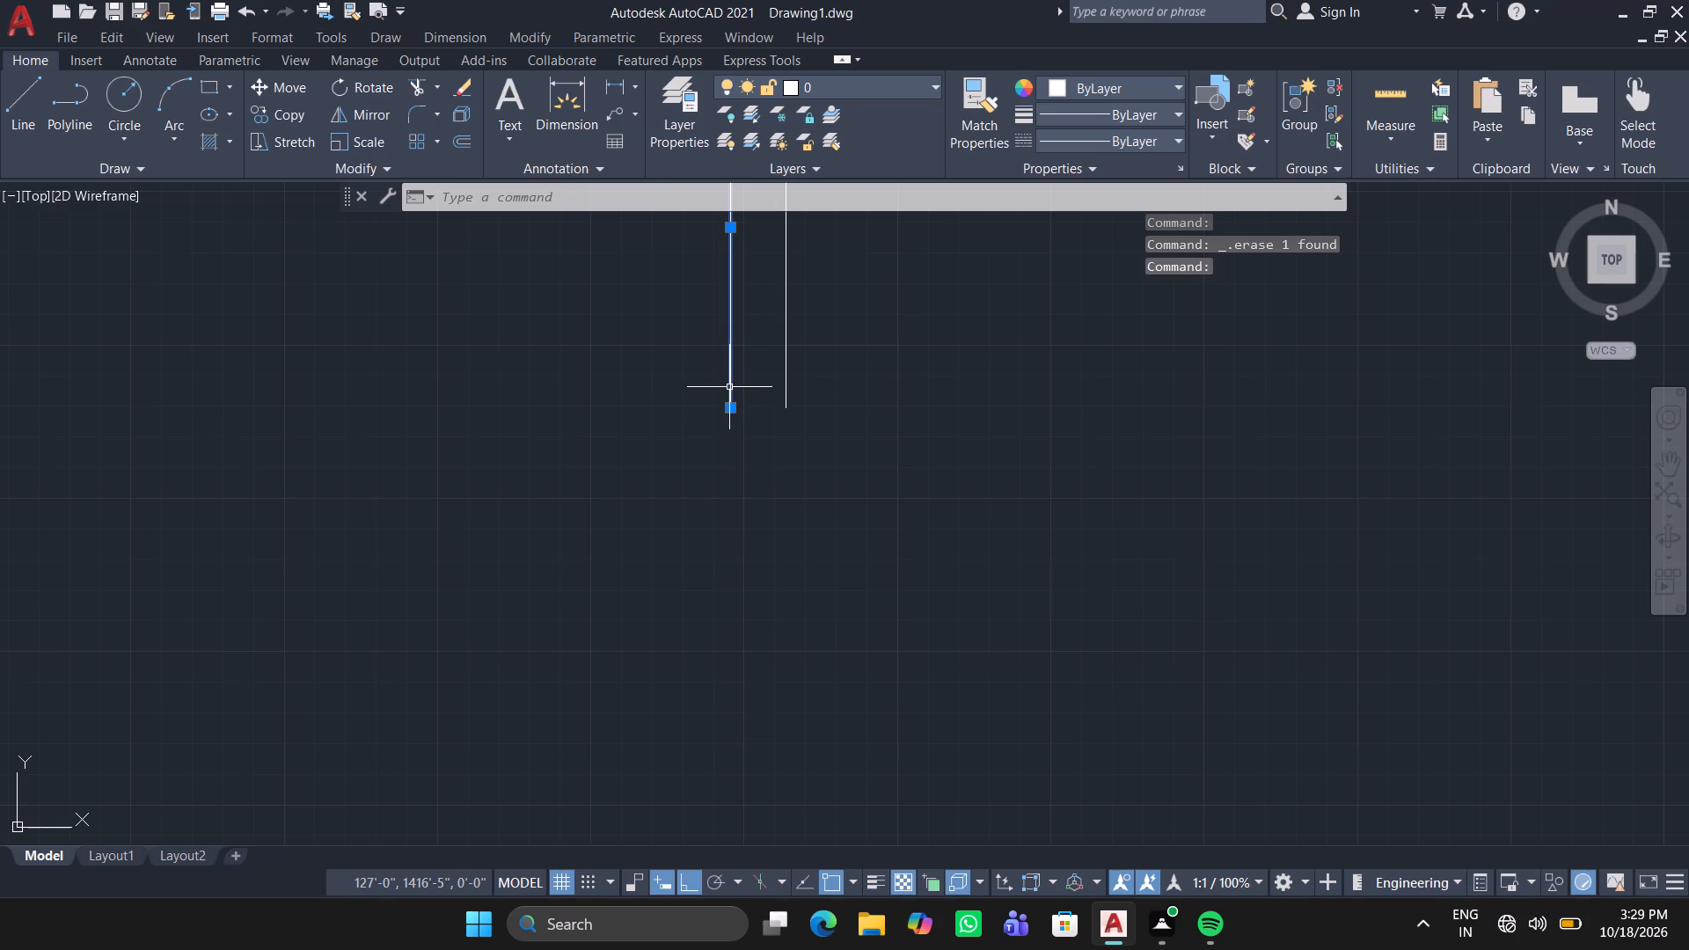
left_click(728, 408)
left_click(722, 495)
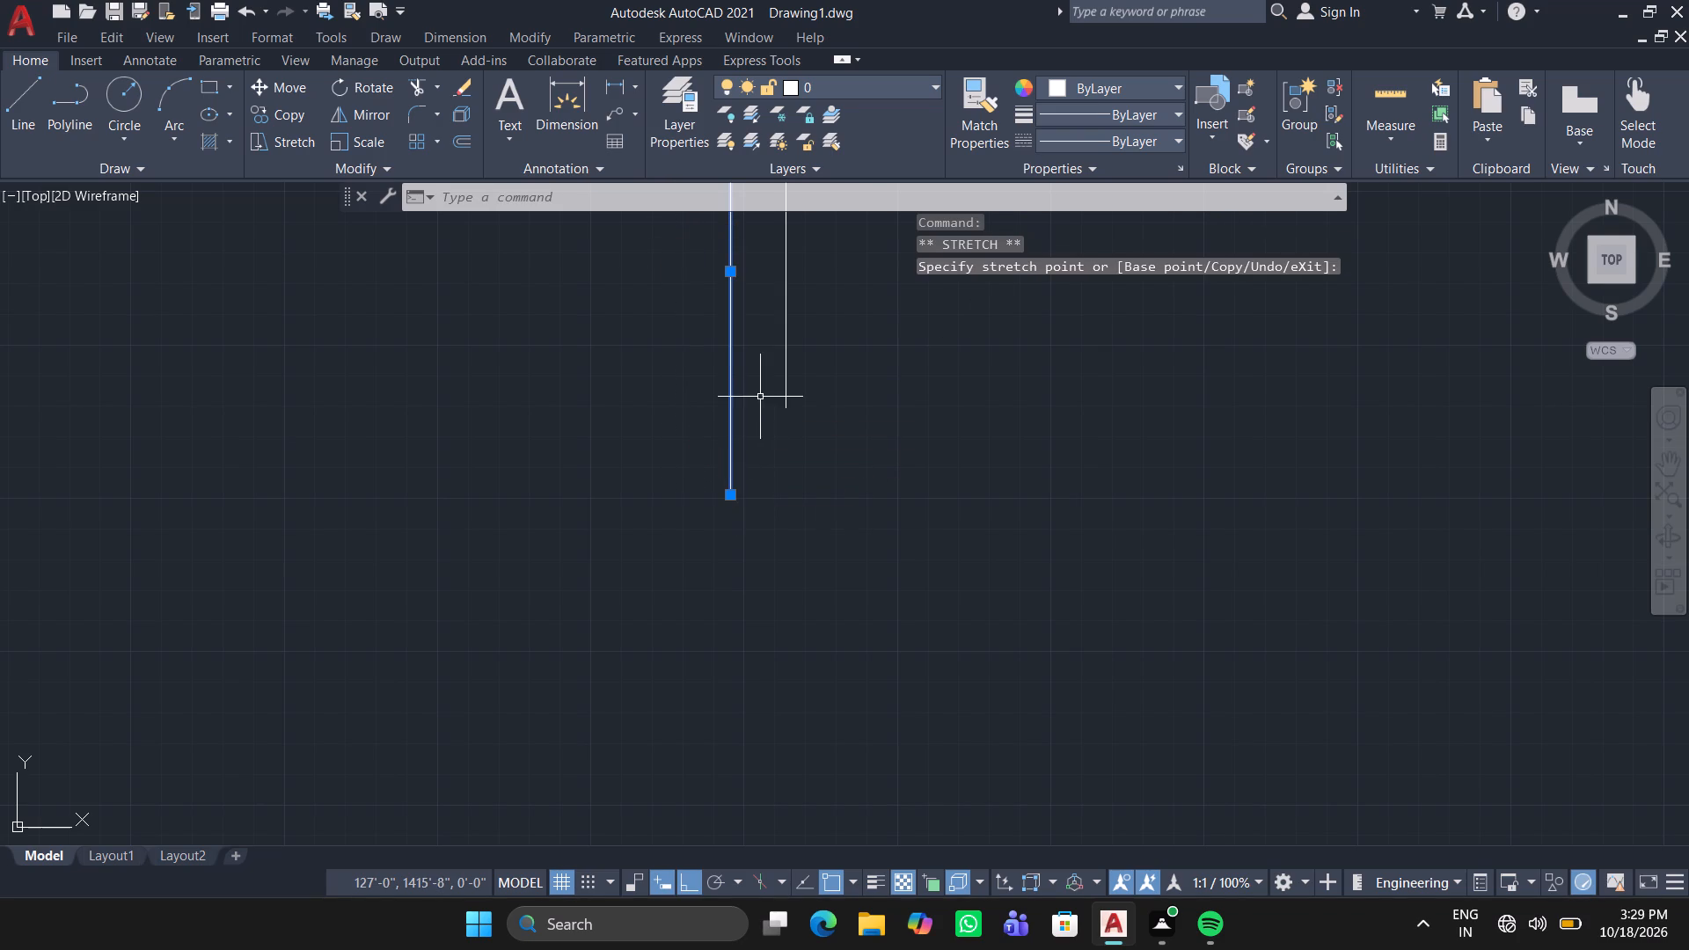
left_click(783, 379)
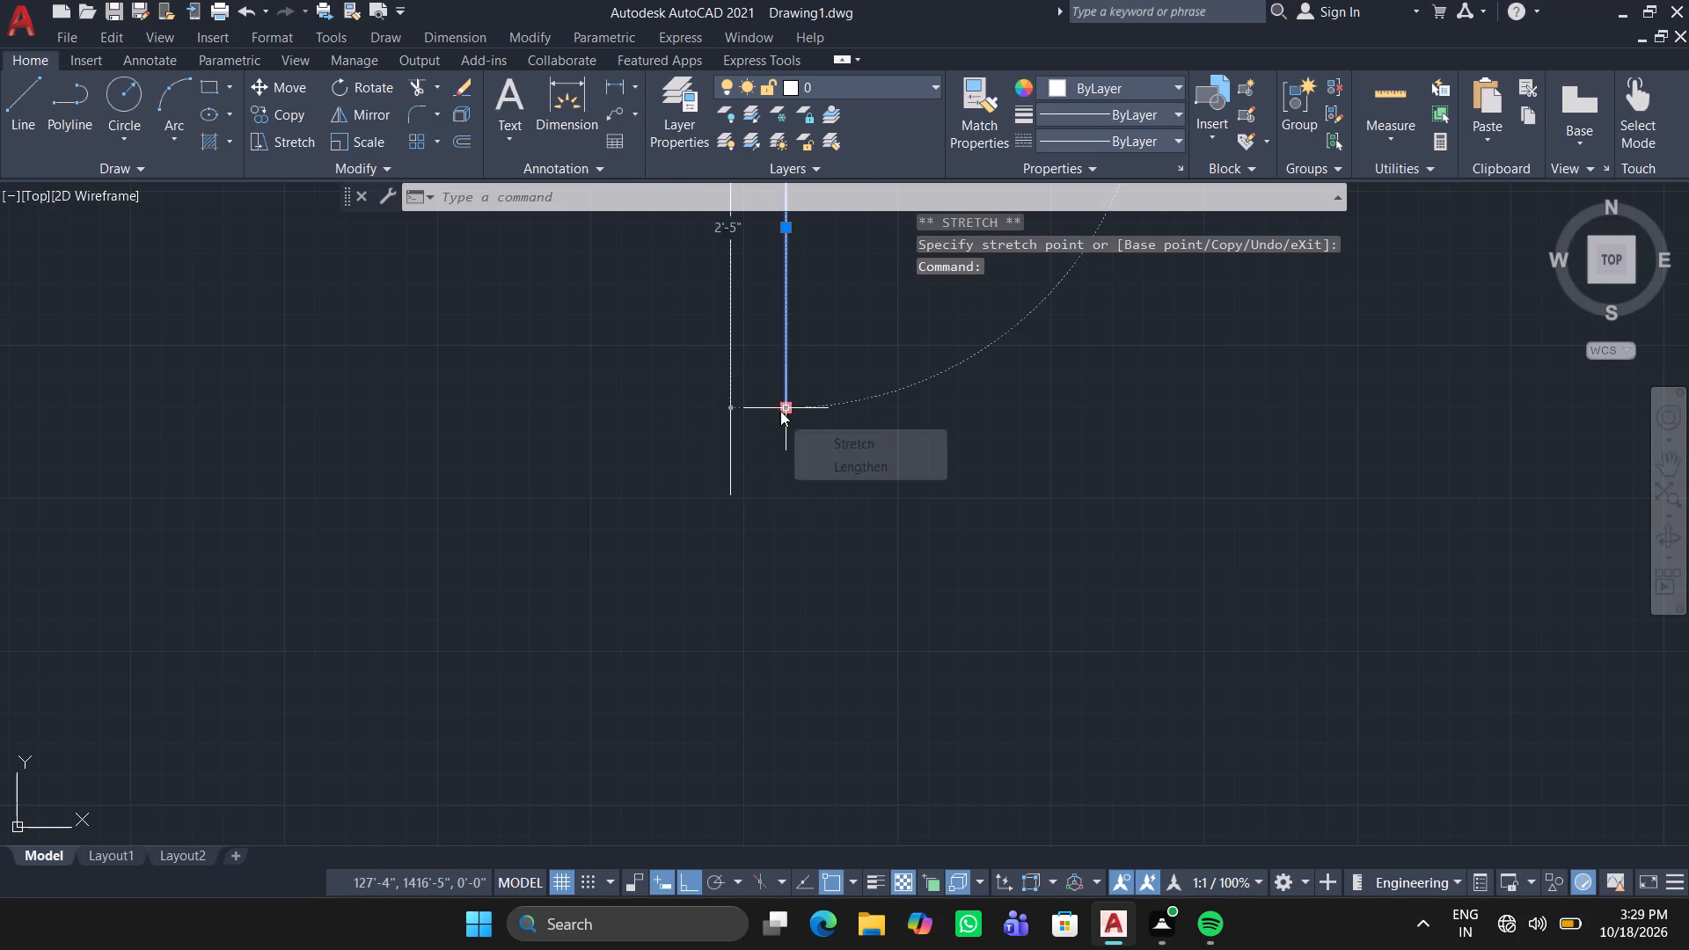
left_click(780, 411)
left_click(792, 498)
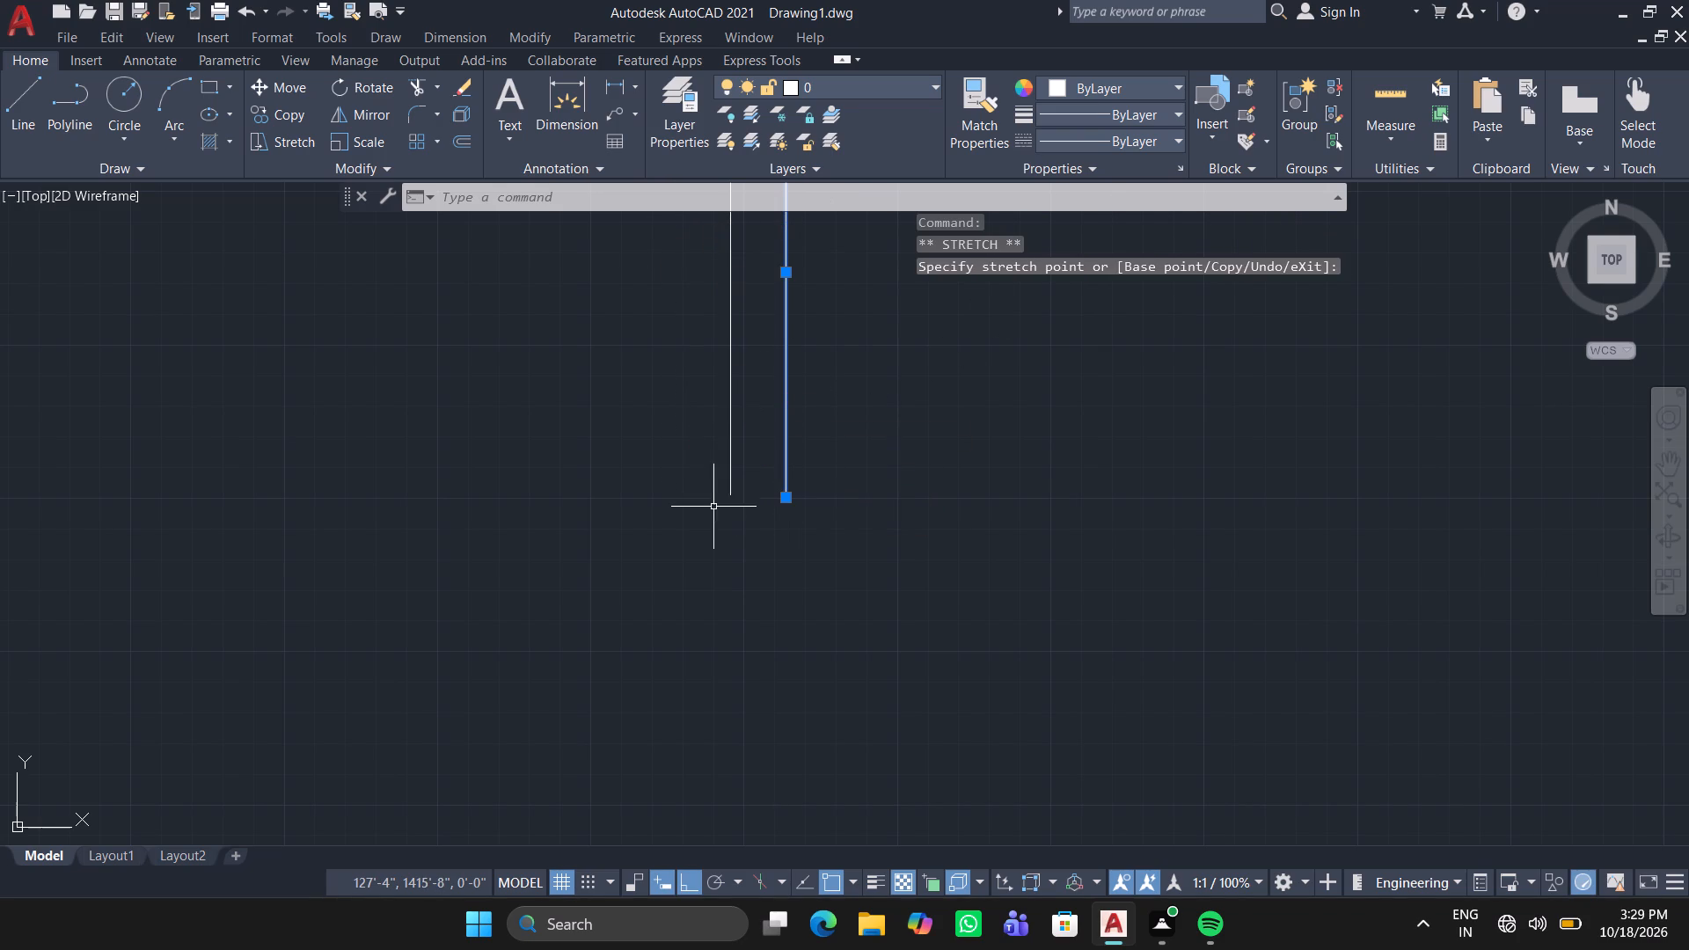
Draw a new upper jamb line straight across the wall from the west face's lower end to the east face.
left_click(14, 93)
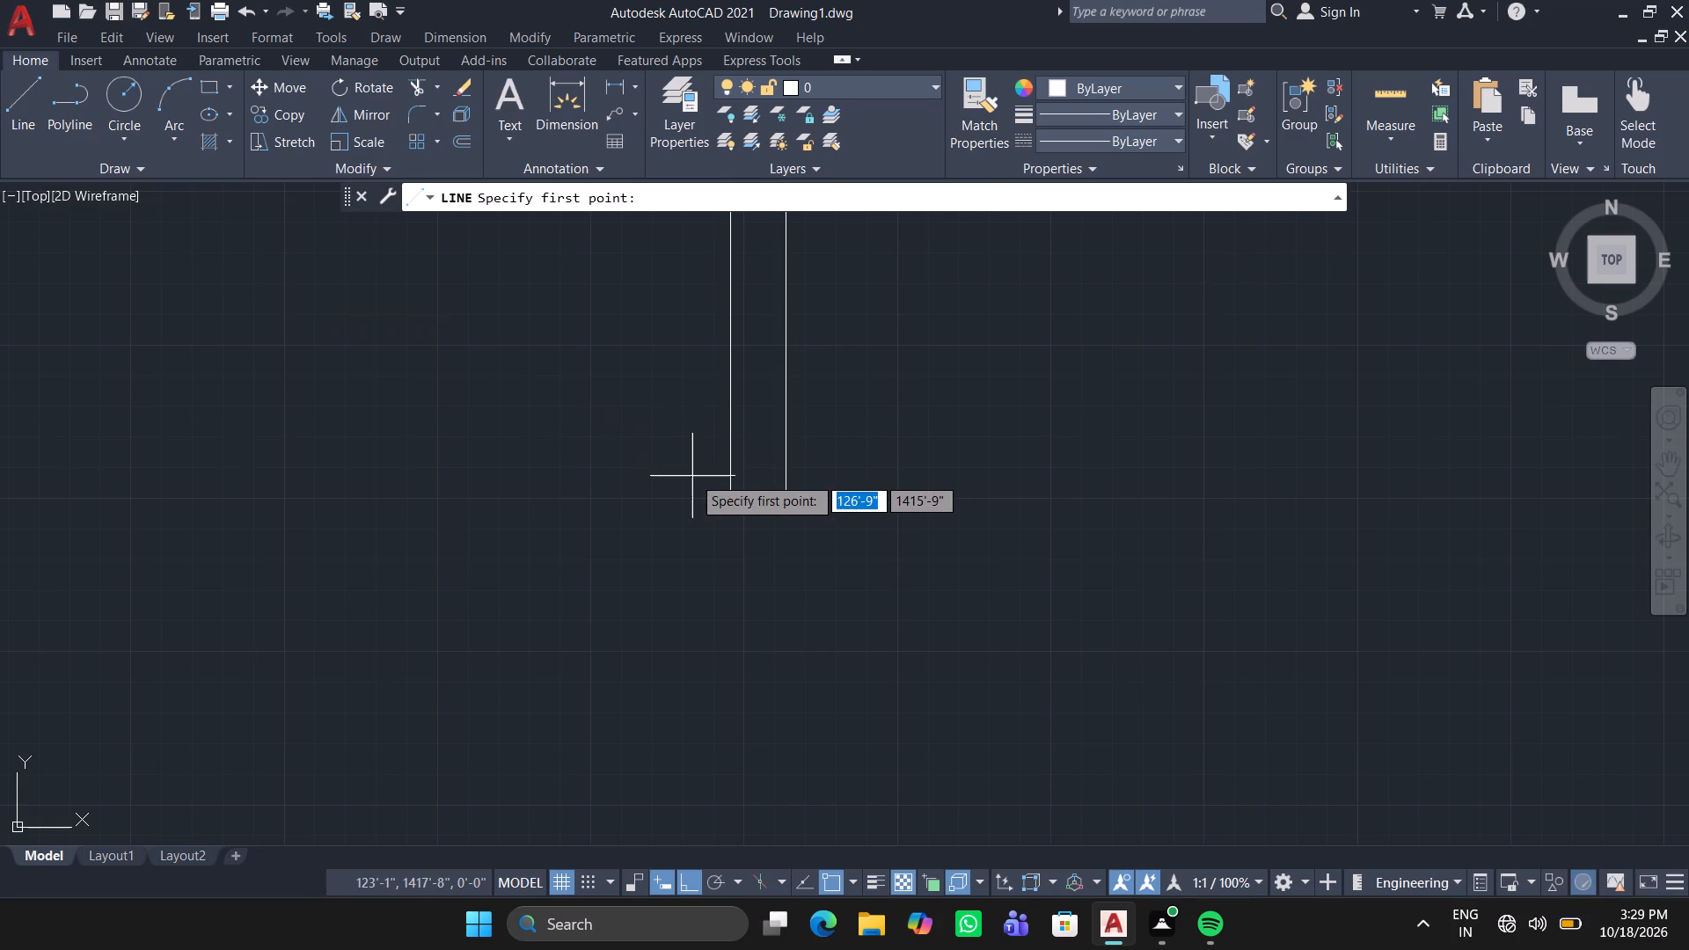
left_click(732, 495)
scroll(805, 501, "up", 4)
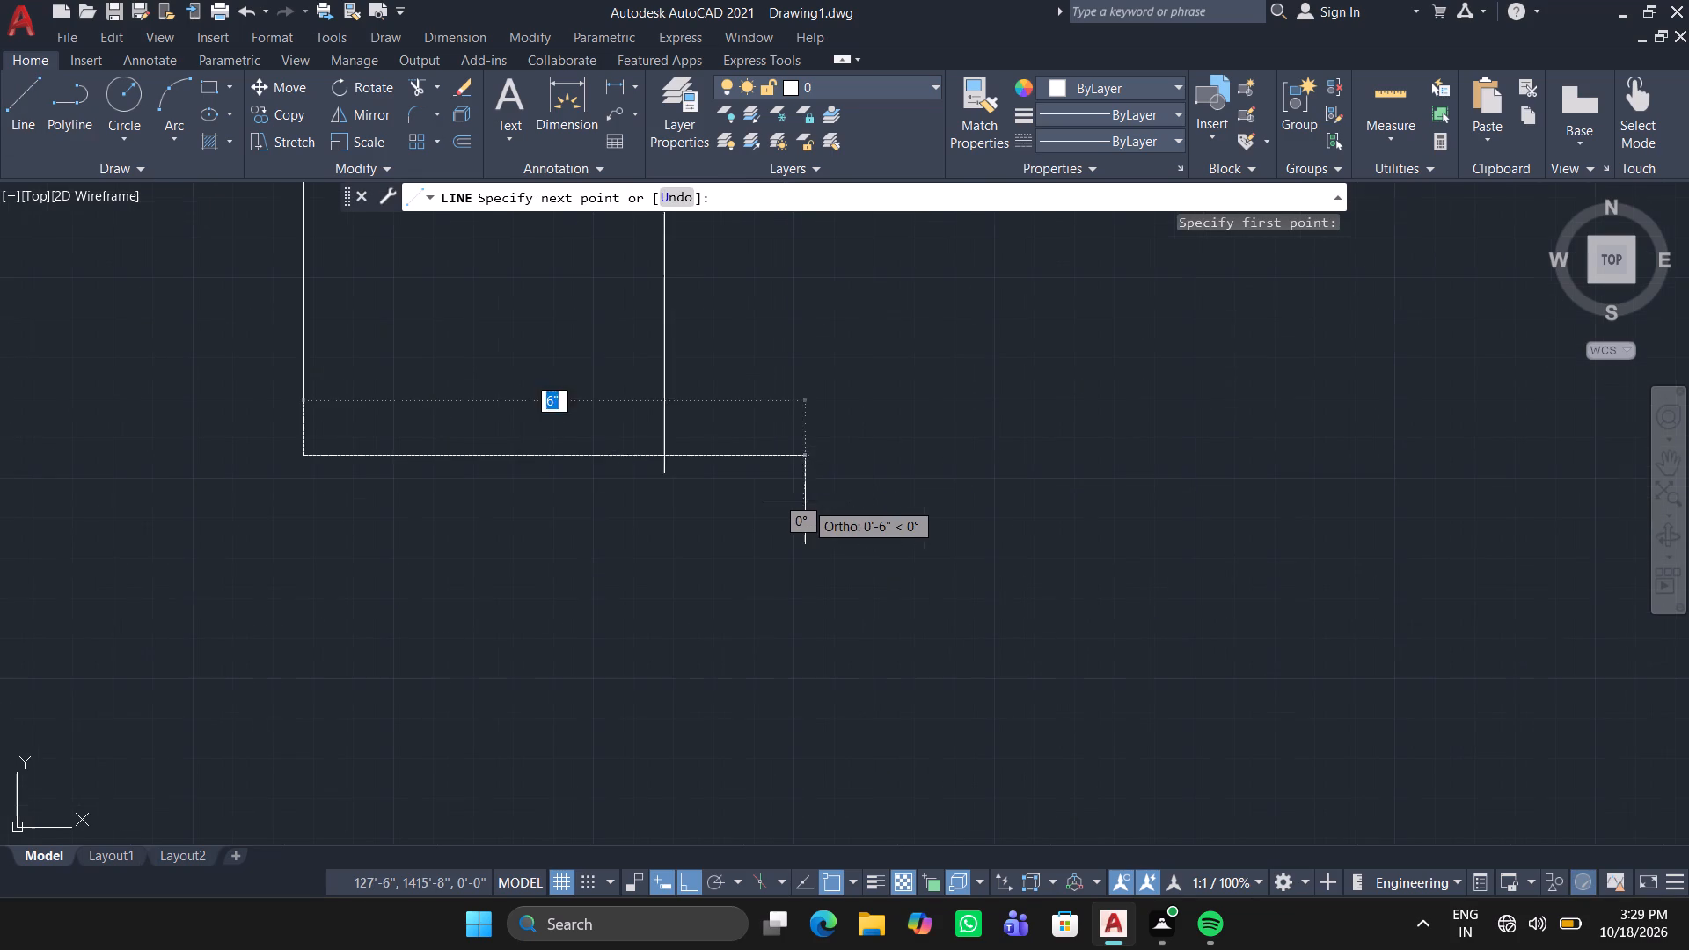
left_click(659, 455)
key("Return")
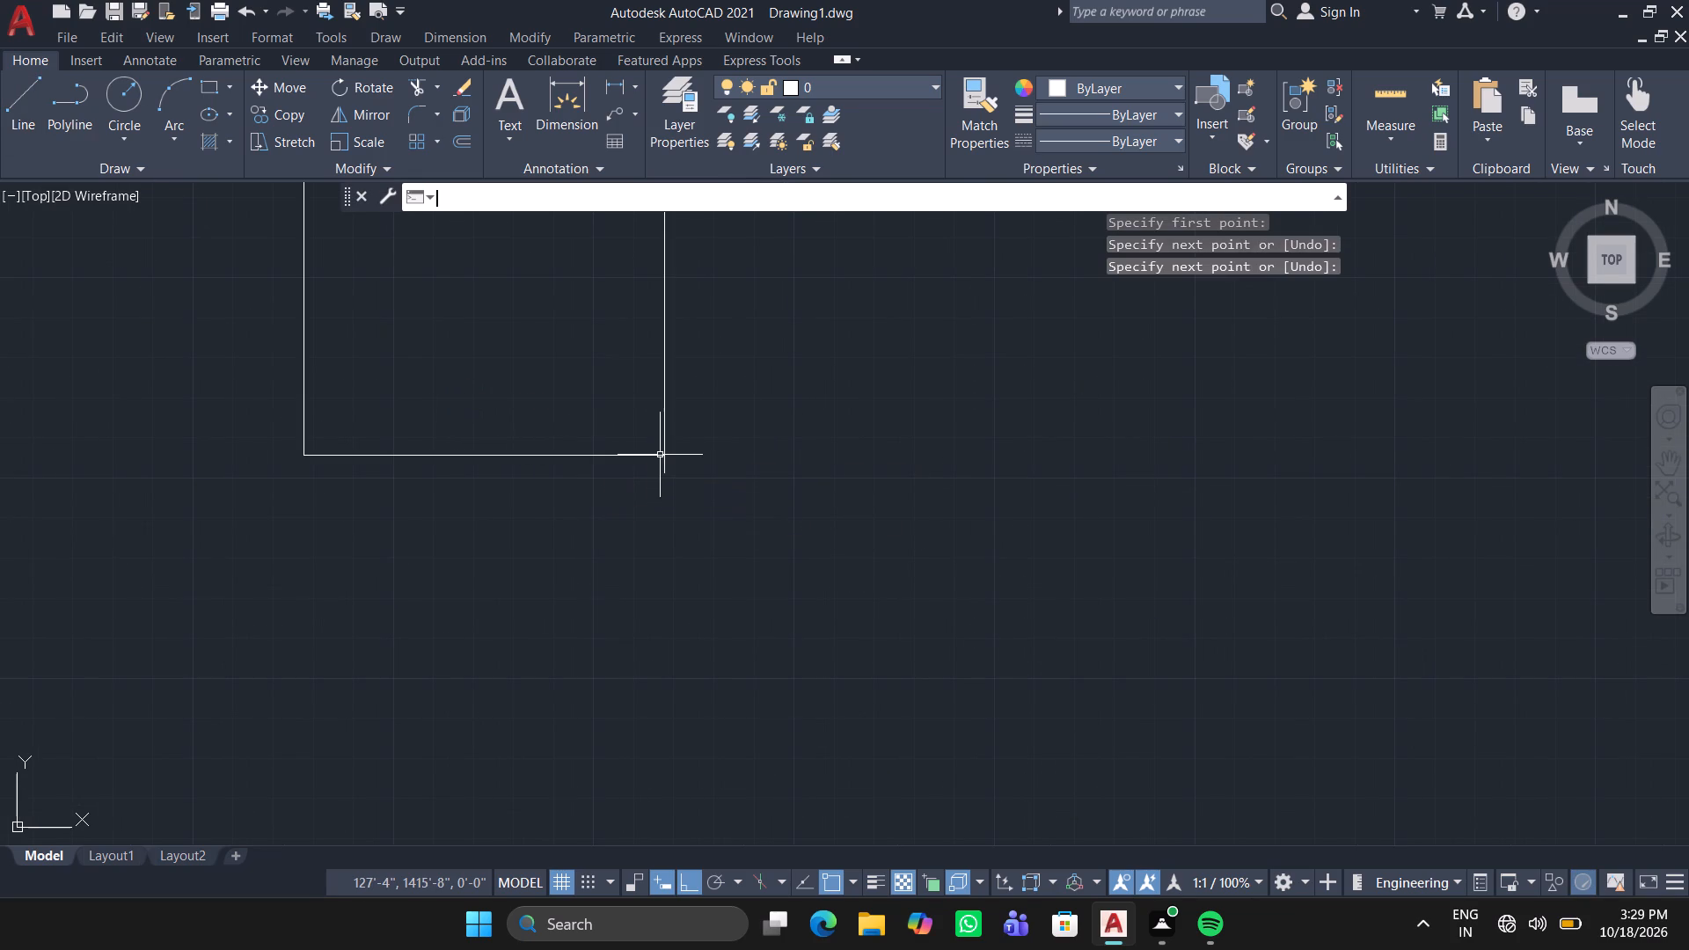
Trim the east wall line's overhang below the new upper jamb line.
type("tr")
key("Return")
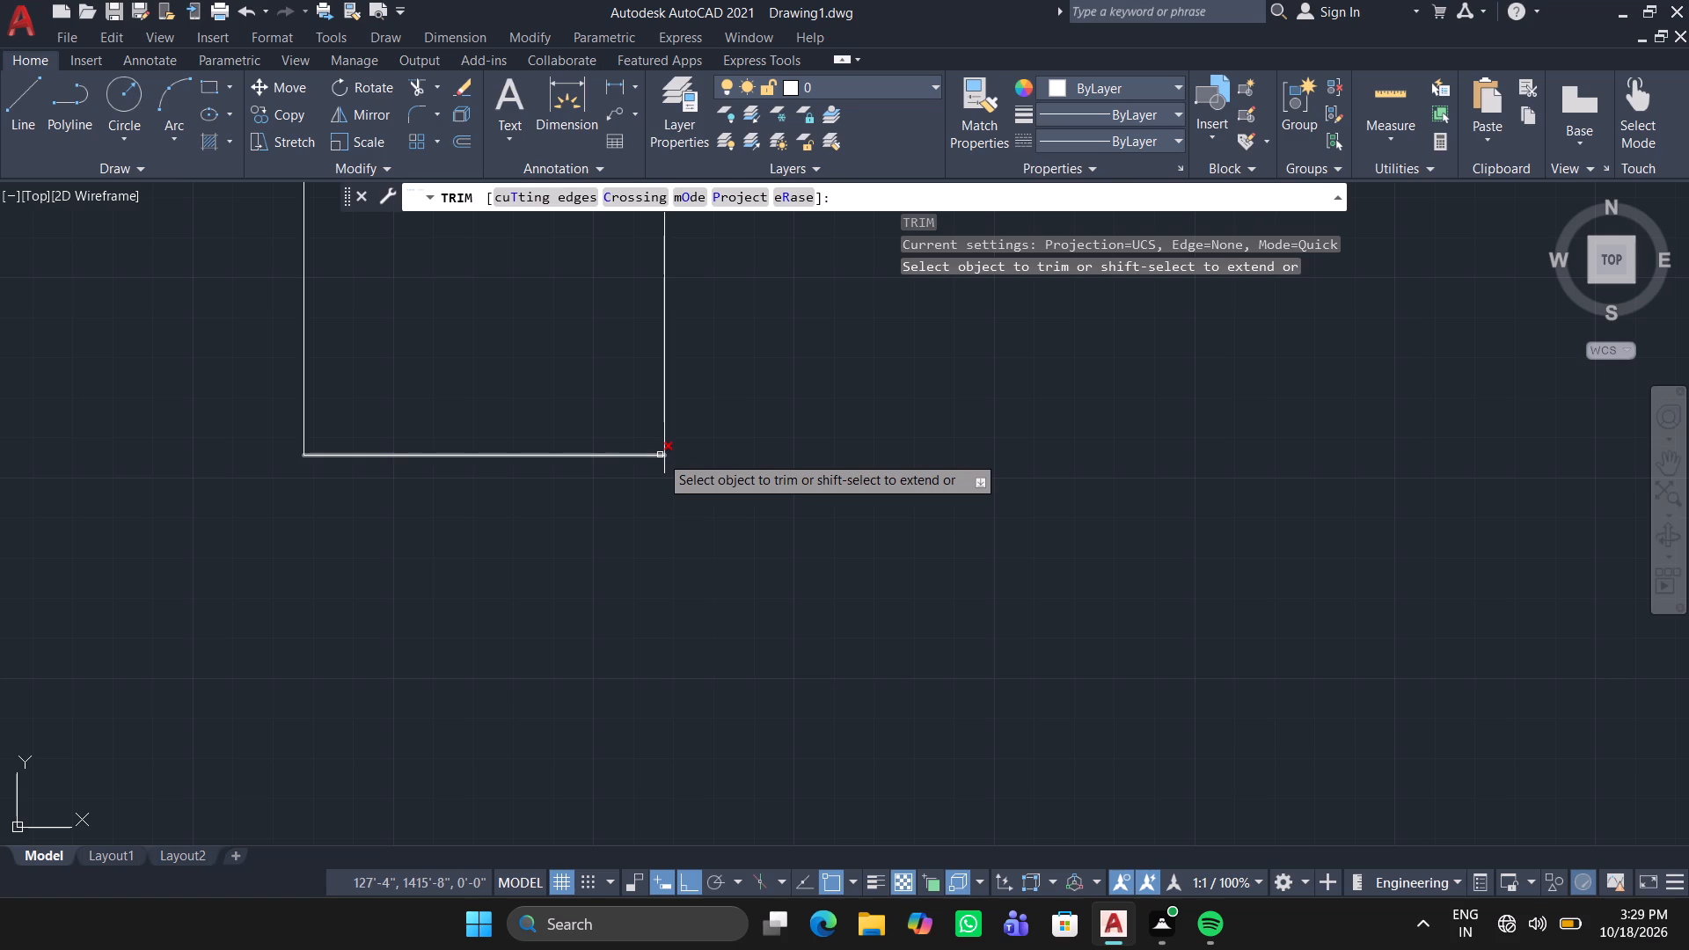
scroll(653, 451, "up", 2)
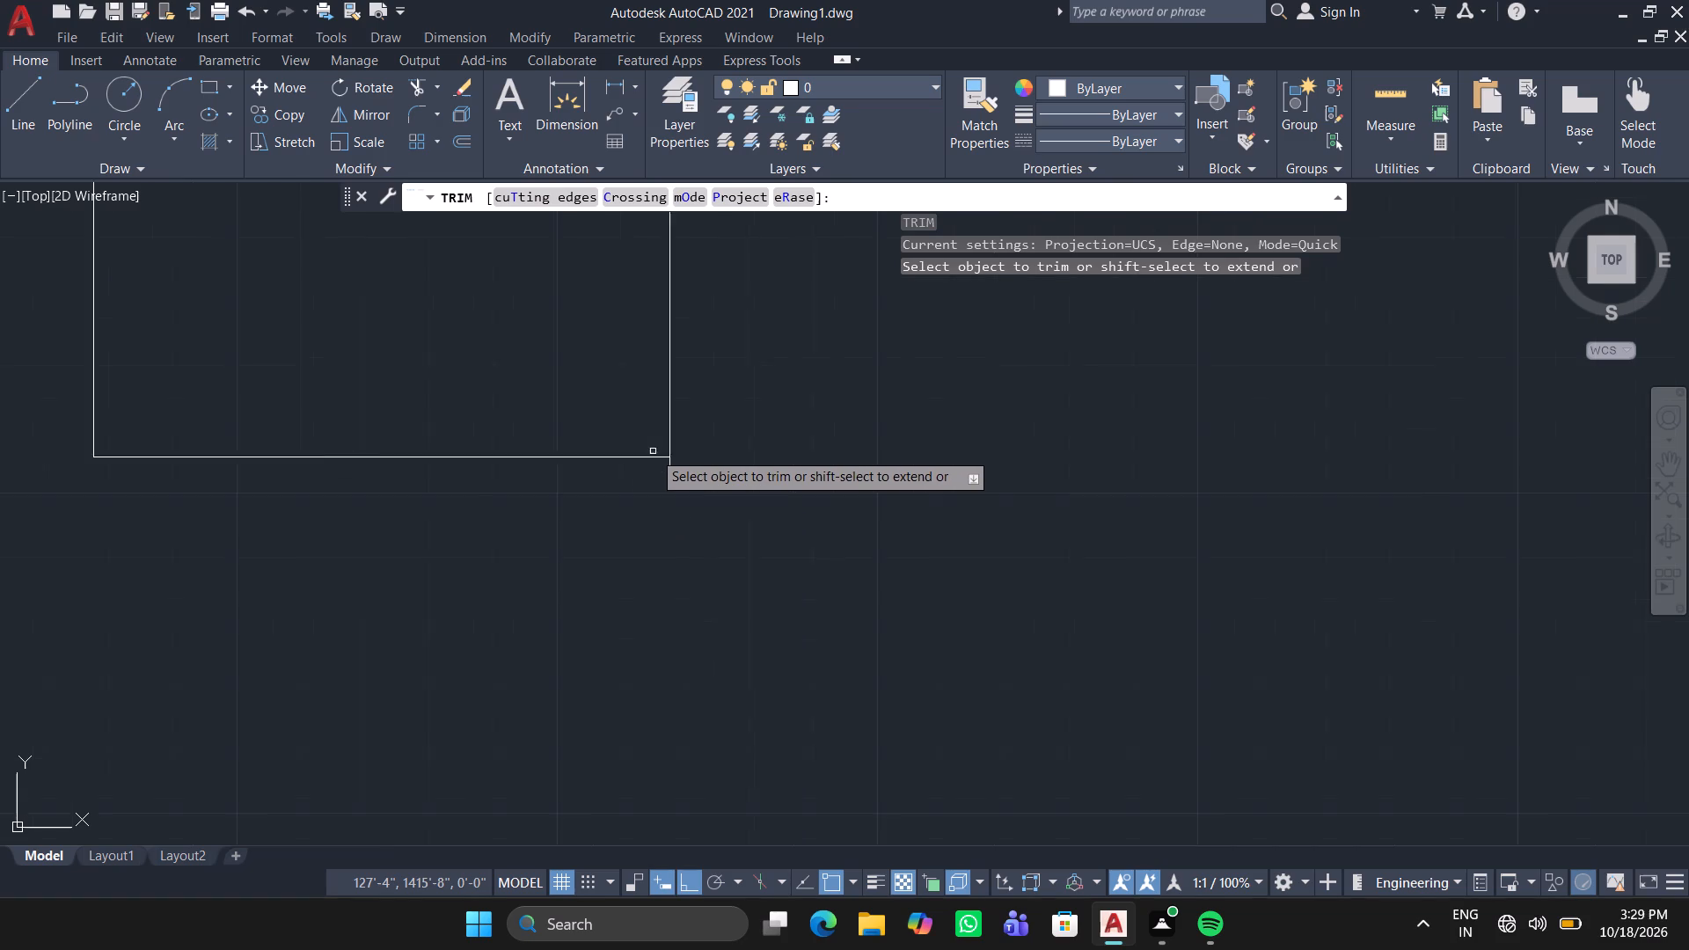
scroll(653, 451, "up", 2)
left_click(658, 497)
left_click(997, 516)
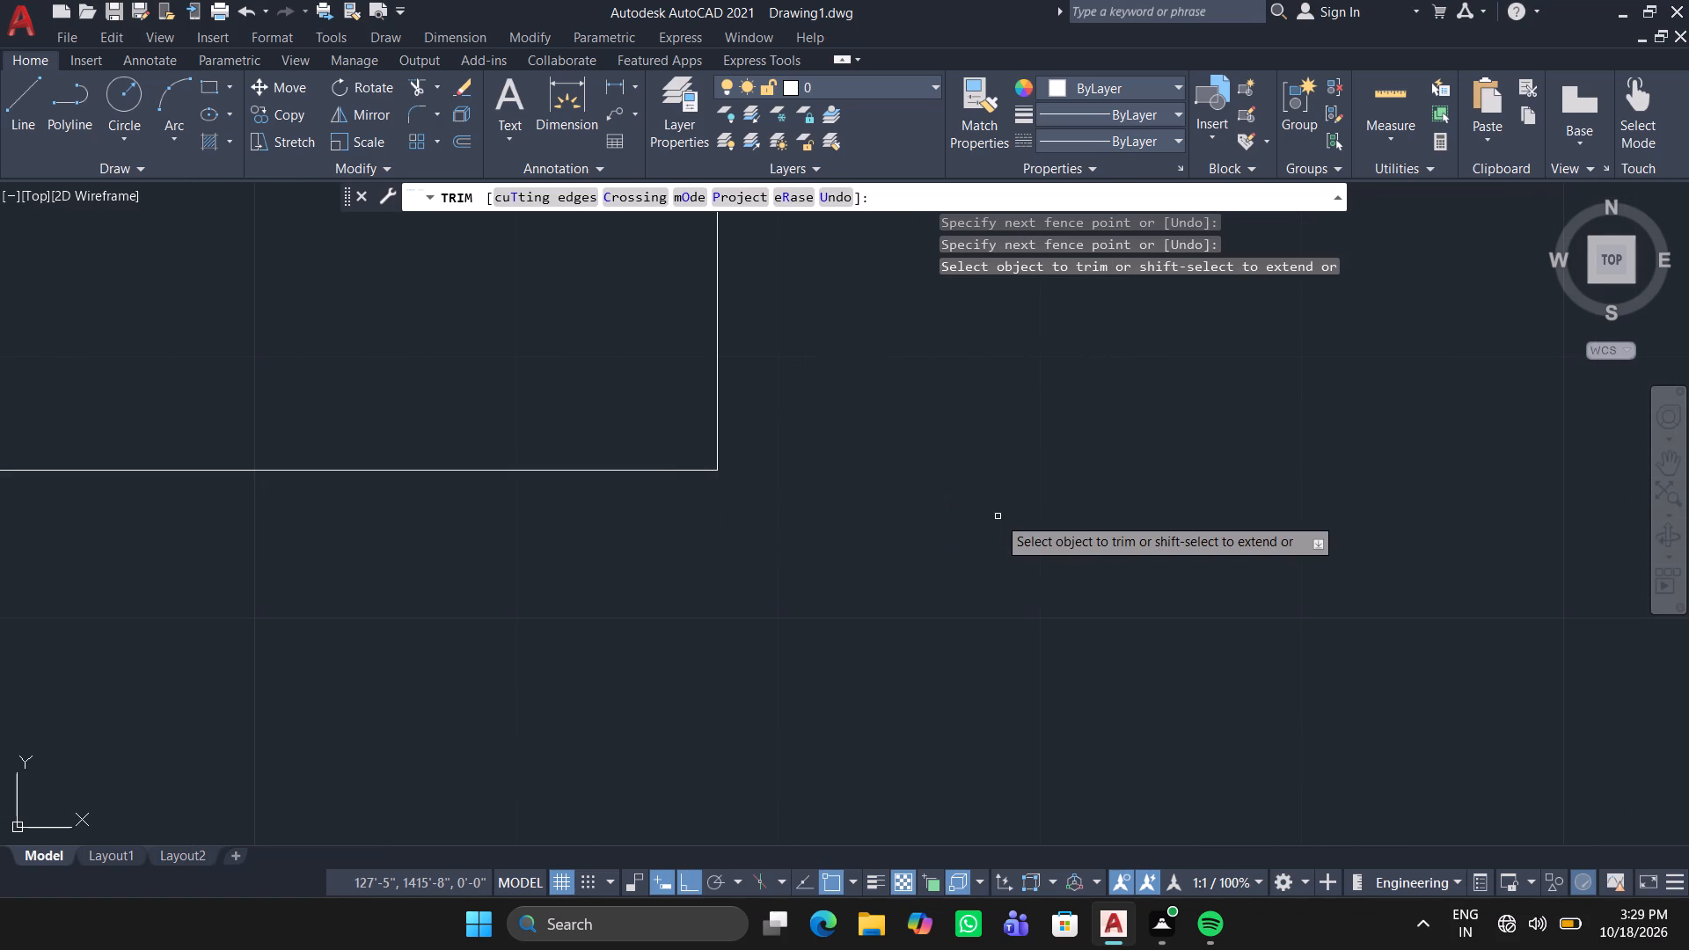
scroll(998, 516, "down", 8)
scroll(1085, 729, "down", 5)
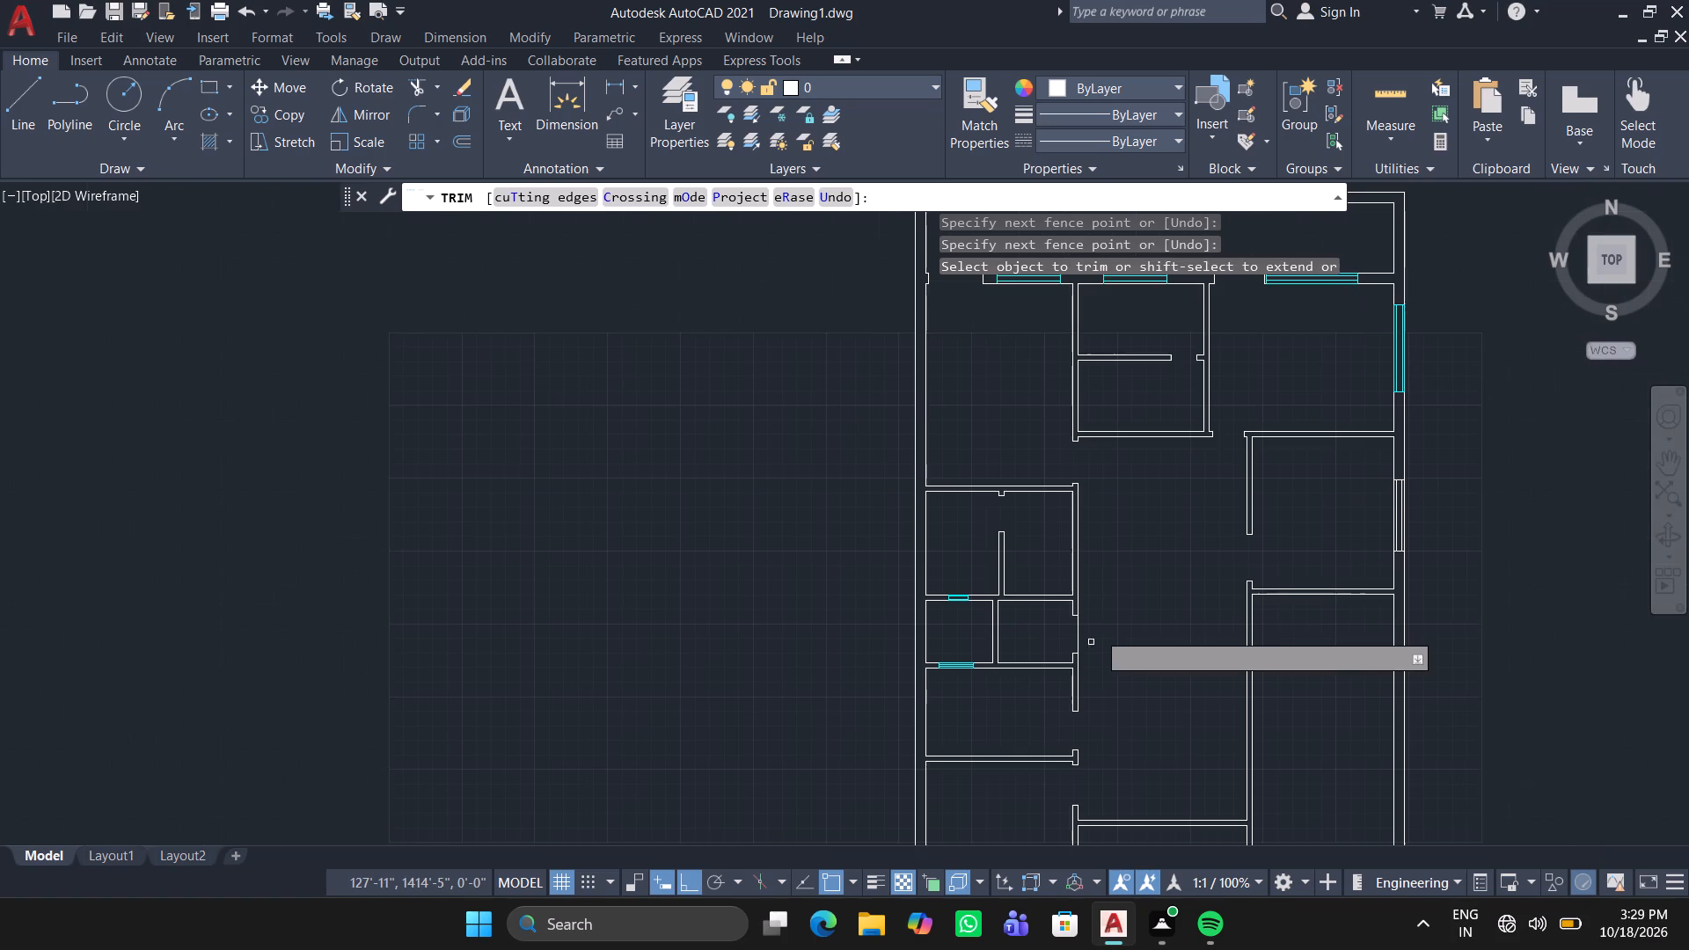
key("Return")
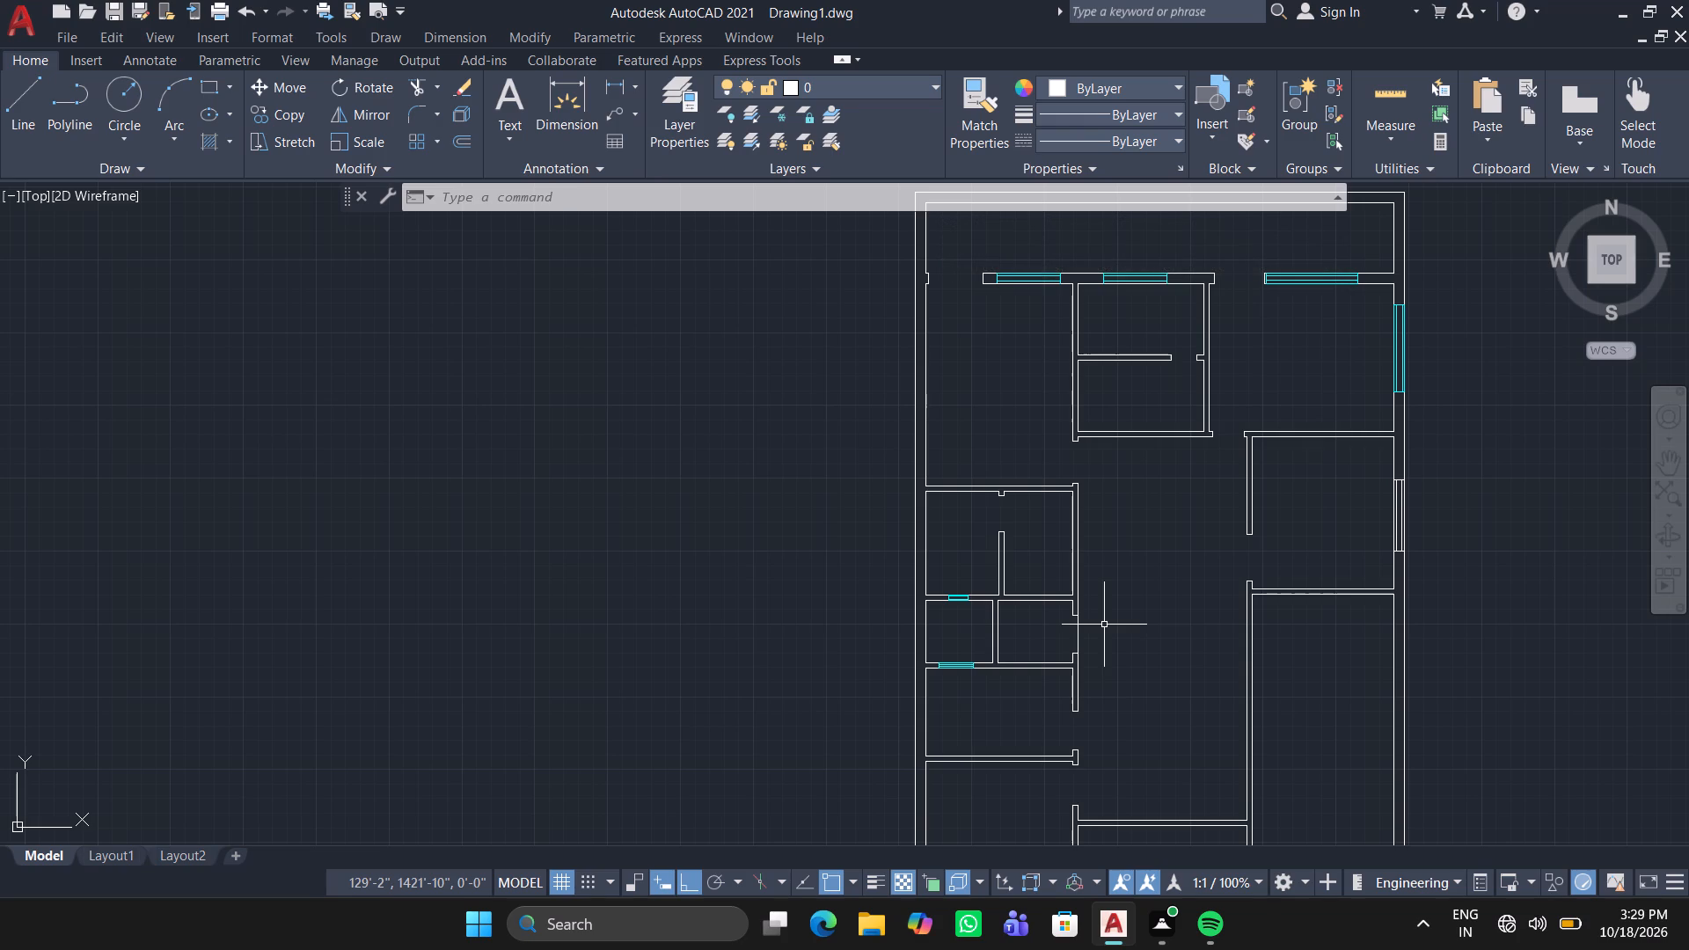
key("Escape")
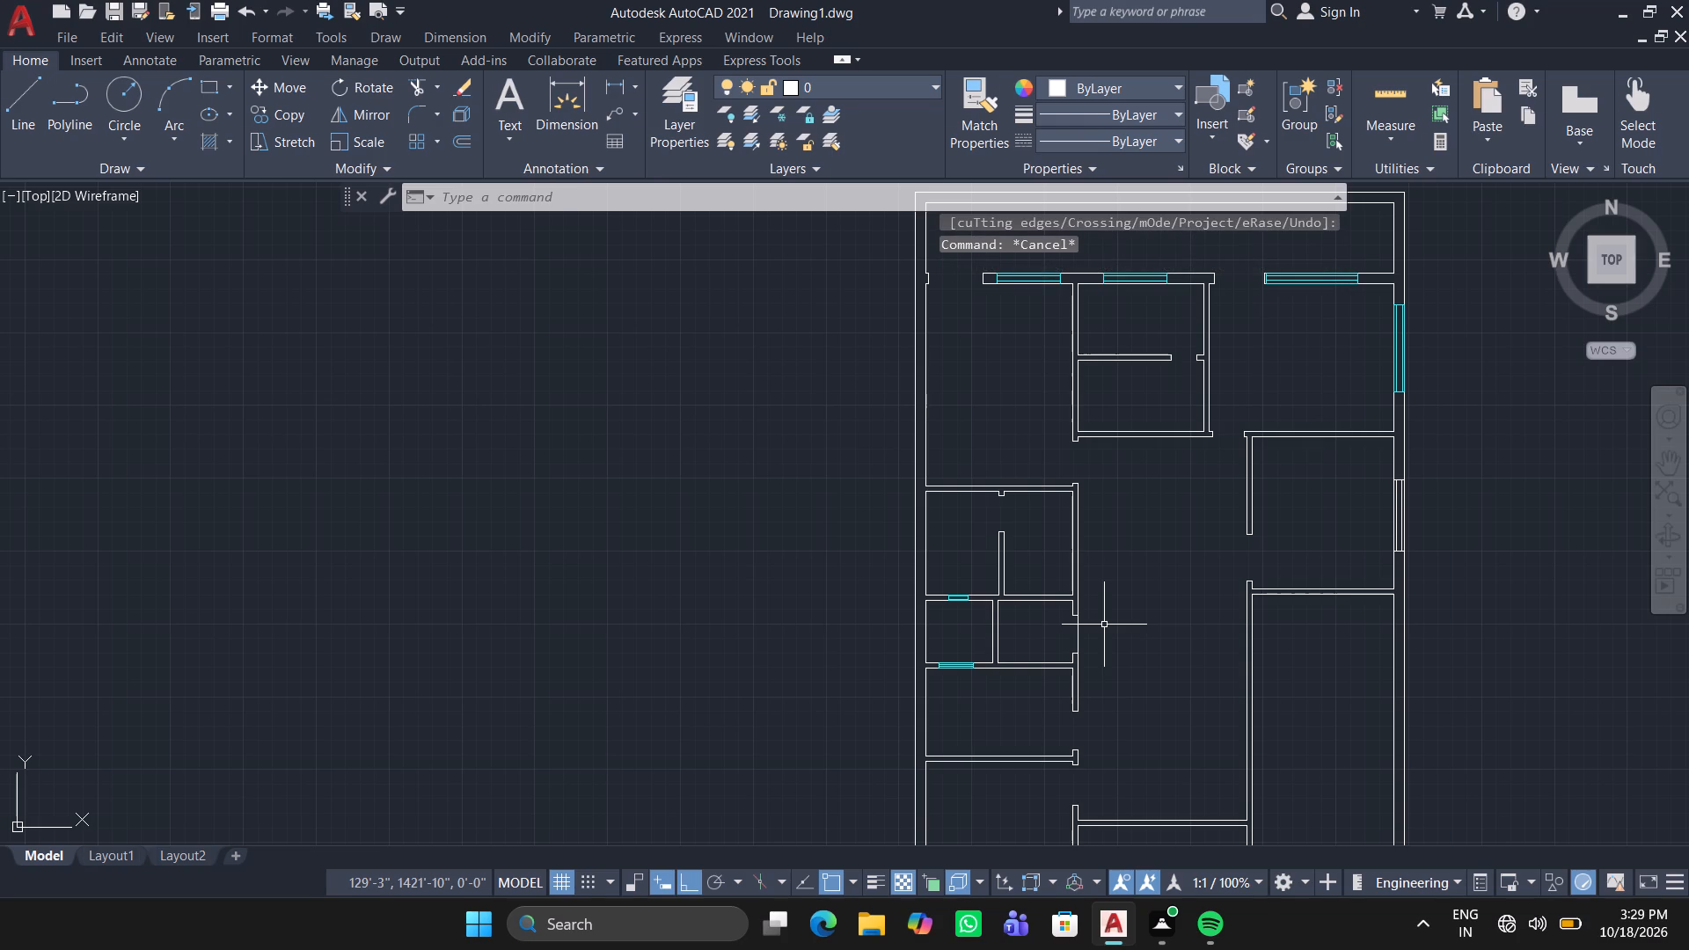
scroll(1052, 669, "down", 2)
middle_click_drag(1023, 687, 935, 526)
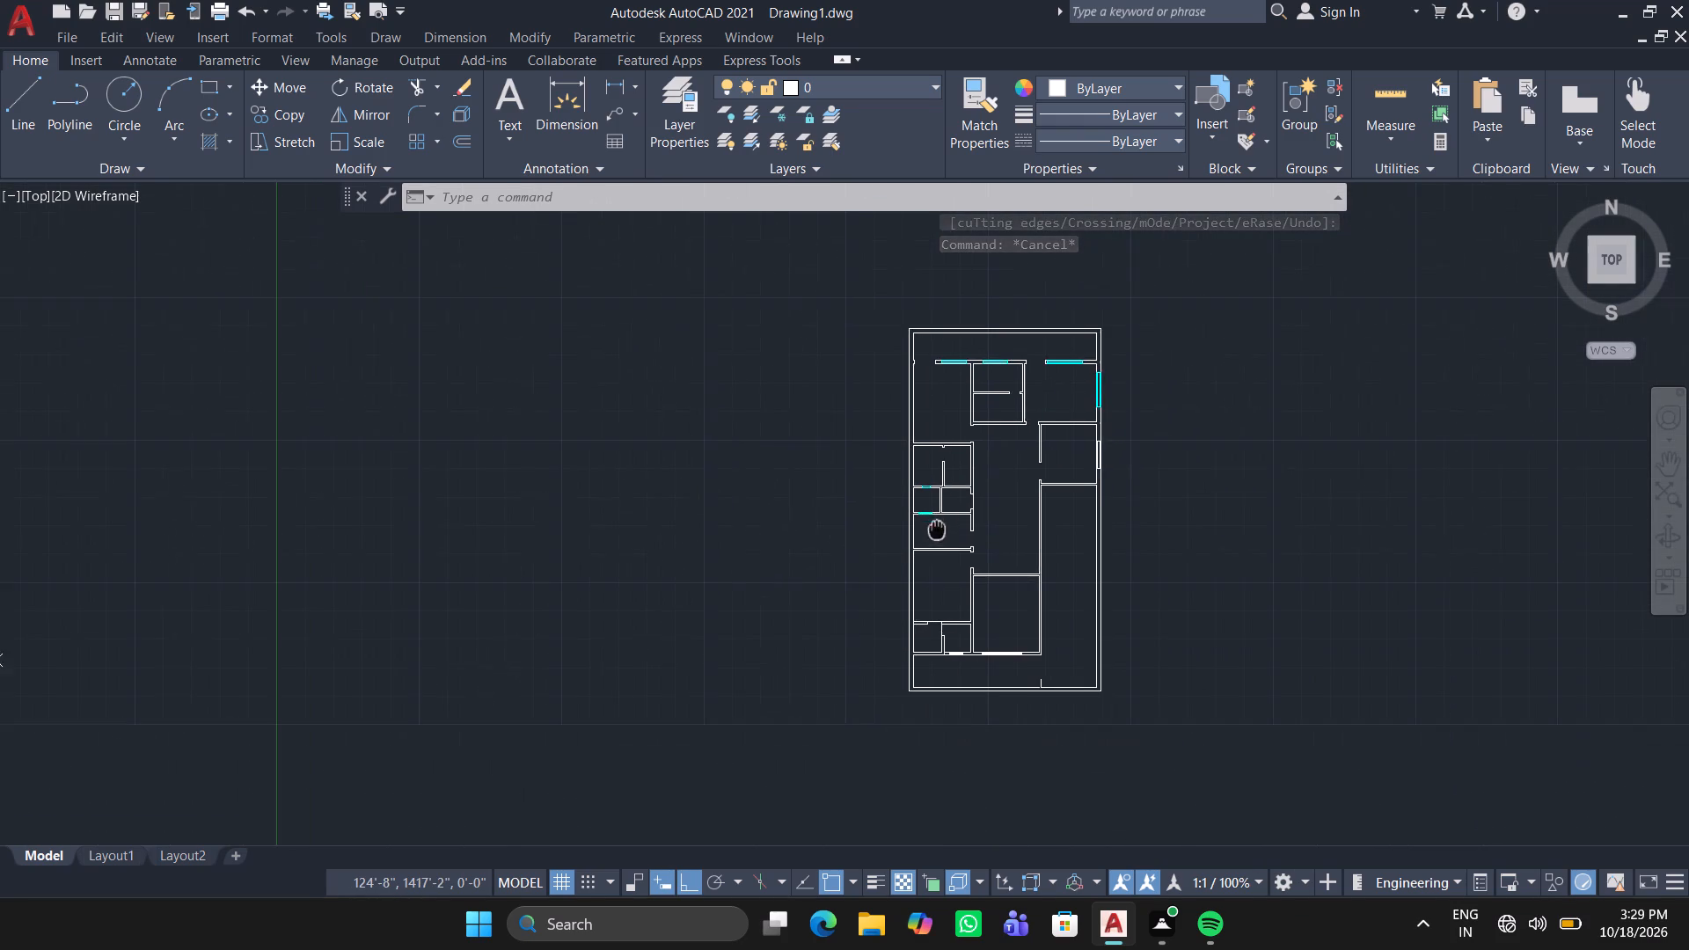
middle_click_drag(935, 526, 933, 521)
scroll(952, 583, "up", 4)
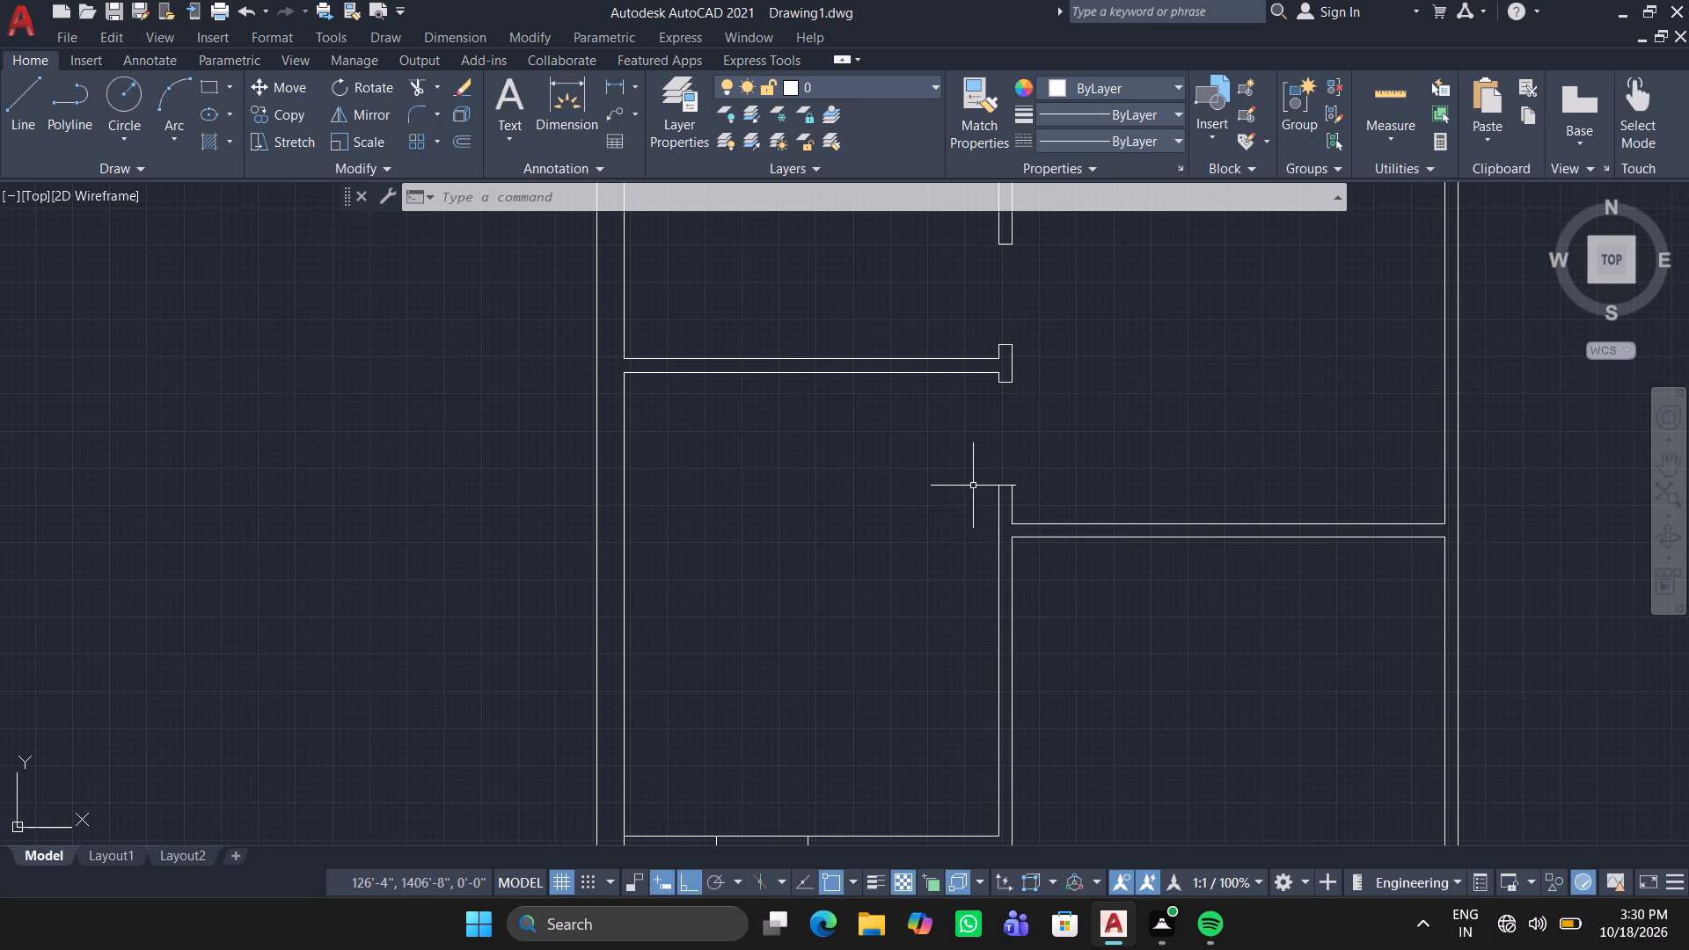
Set the colour of the short window symbol in the small southern room's south wall to Cyan.
scroll(974, 485, "down", 3)
middle_click_drag(983, 544, 866, 342)
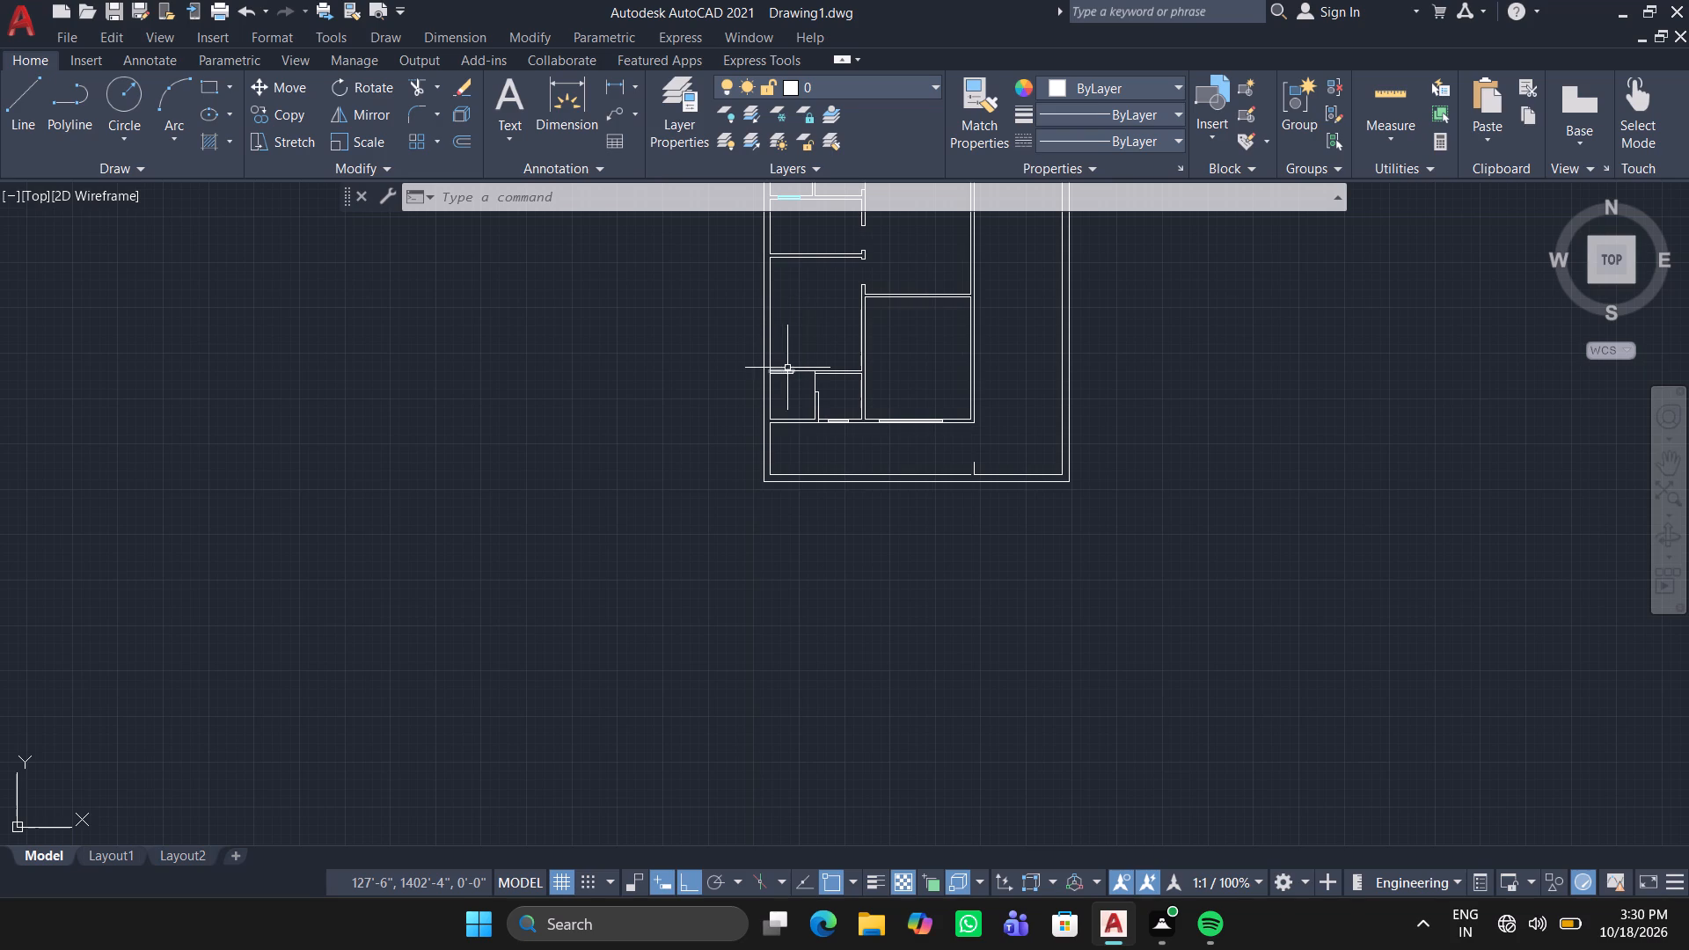
scroll(798, 391, "up", 2)
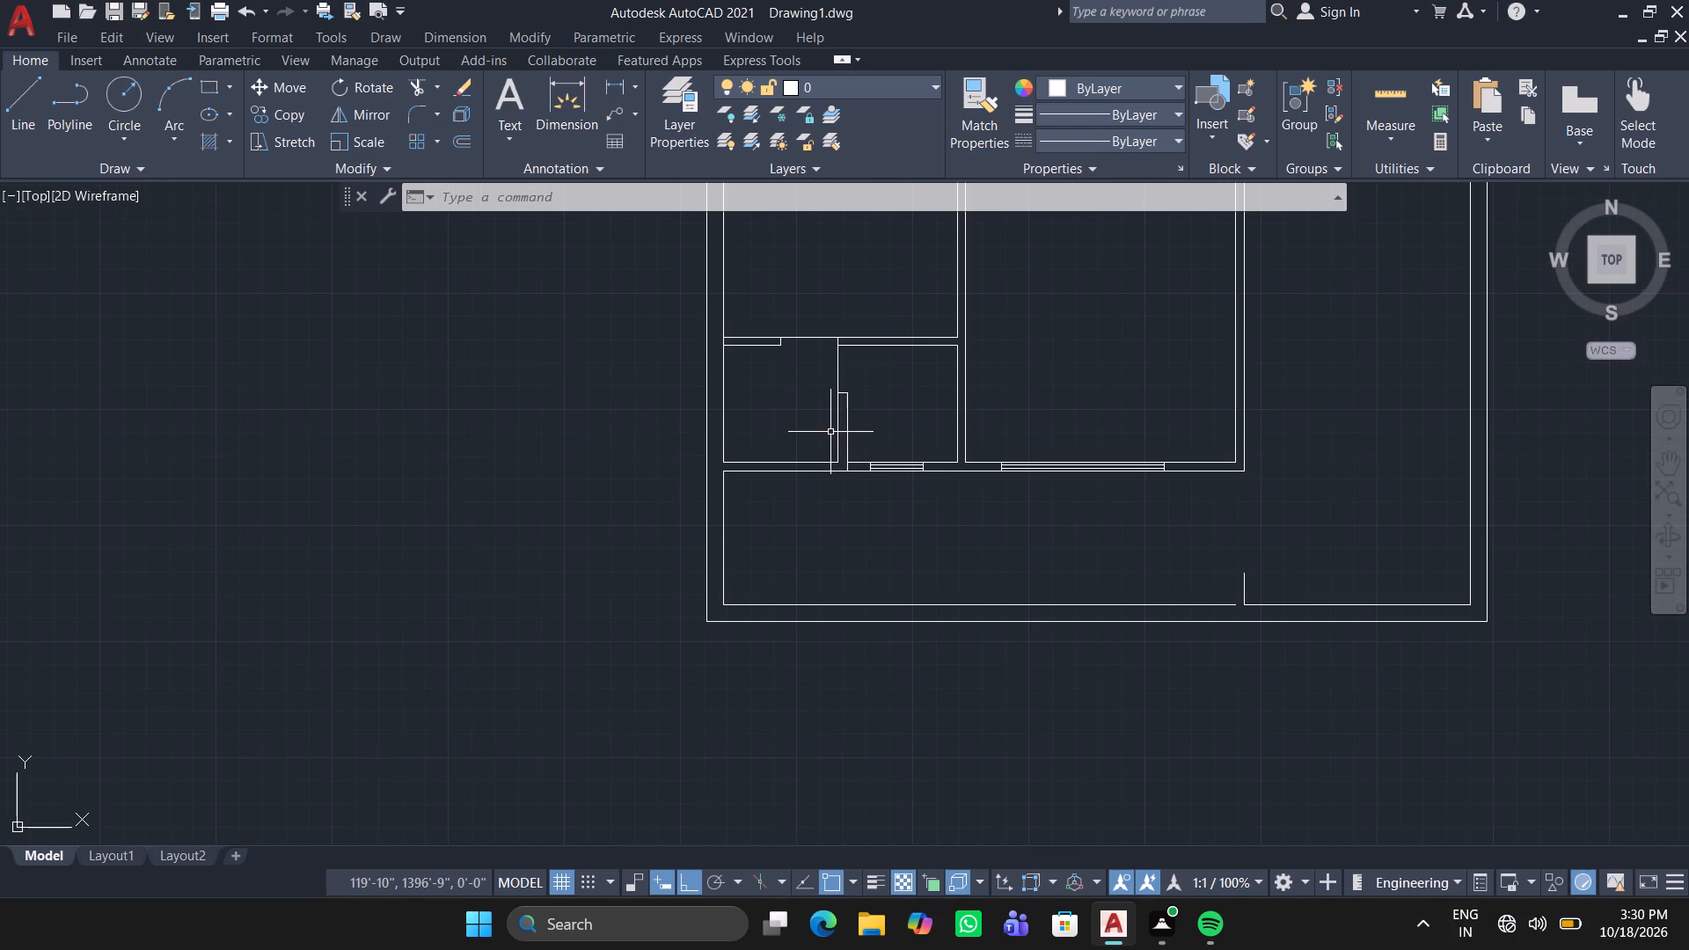
left_click(861, 449)
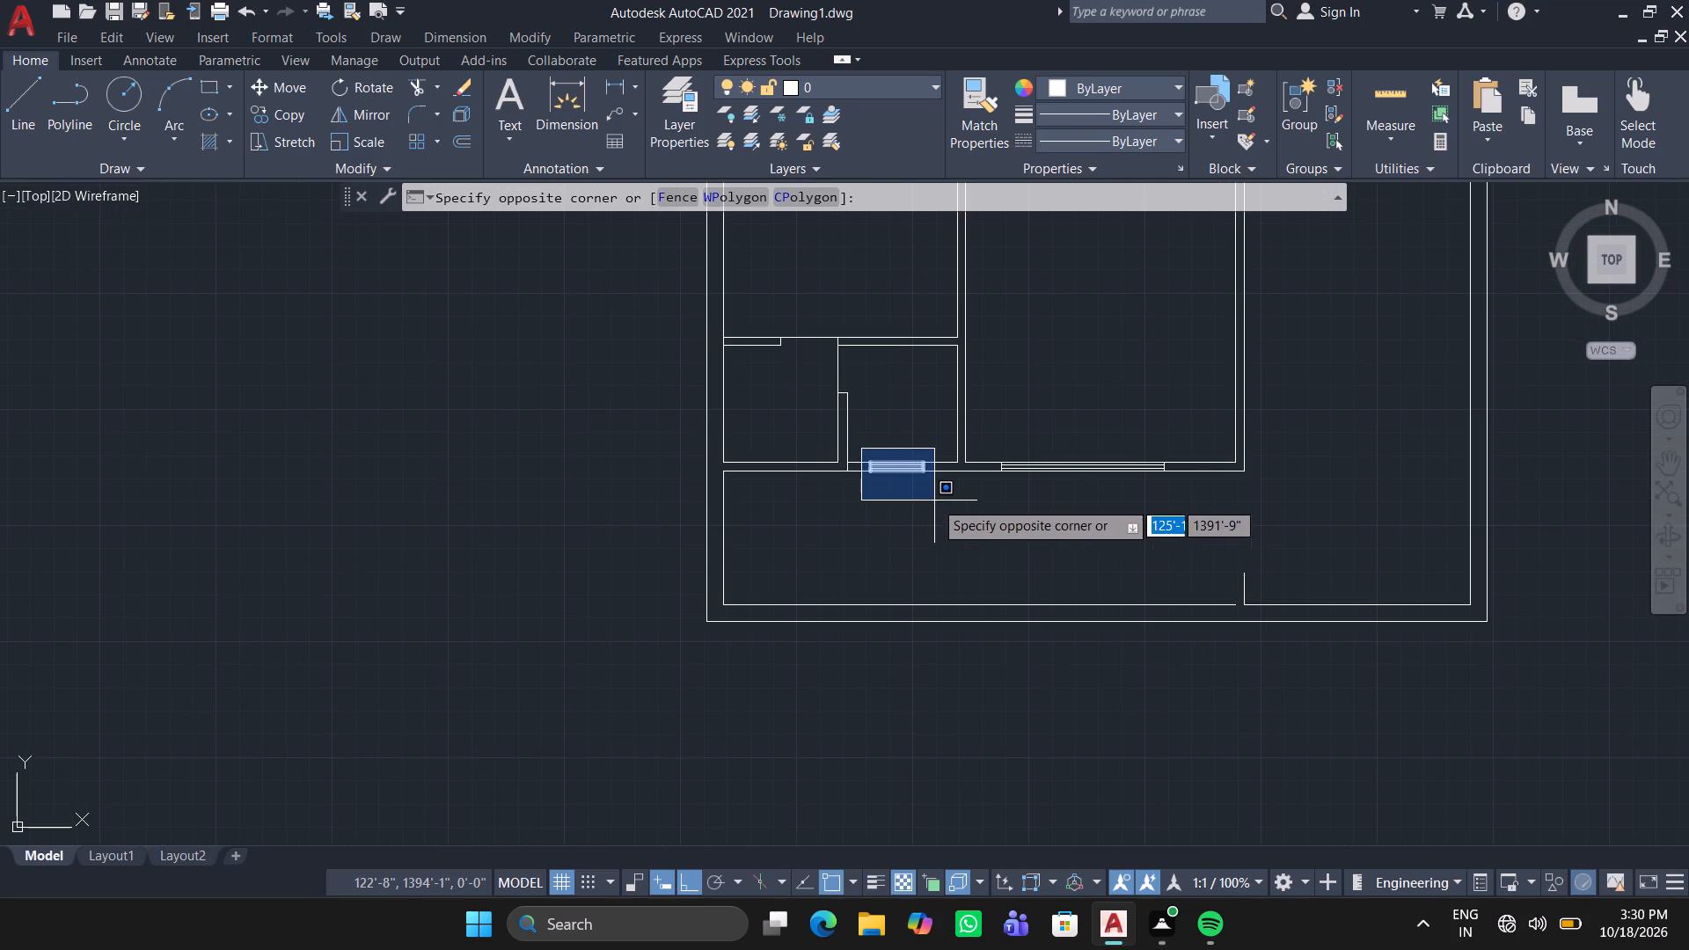
left_click(934, 501)
left_click(1069, 77)
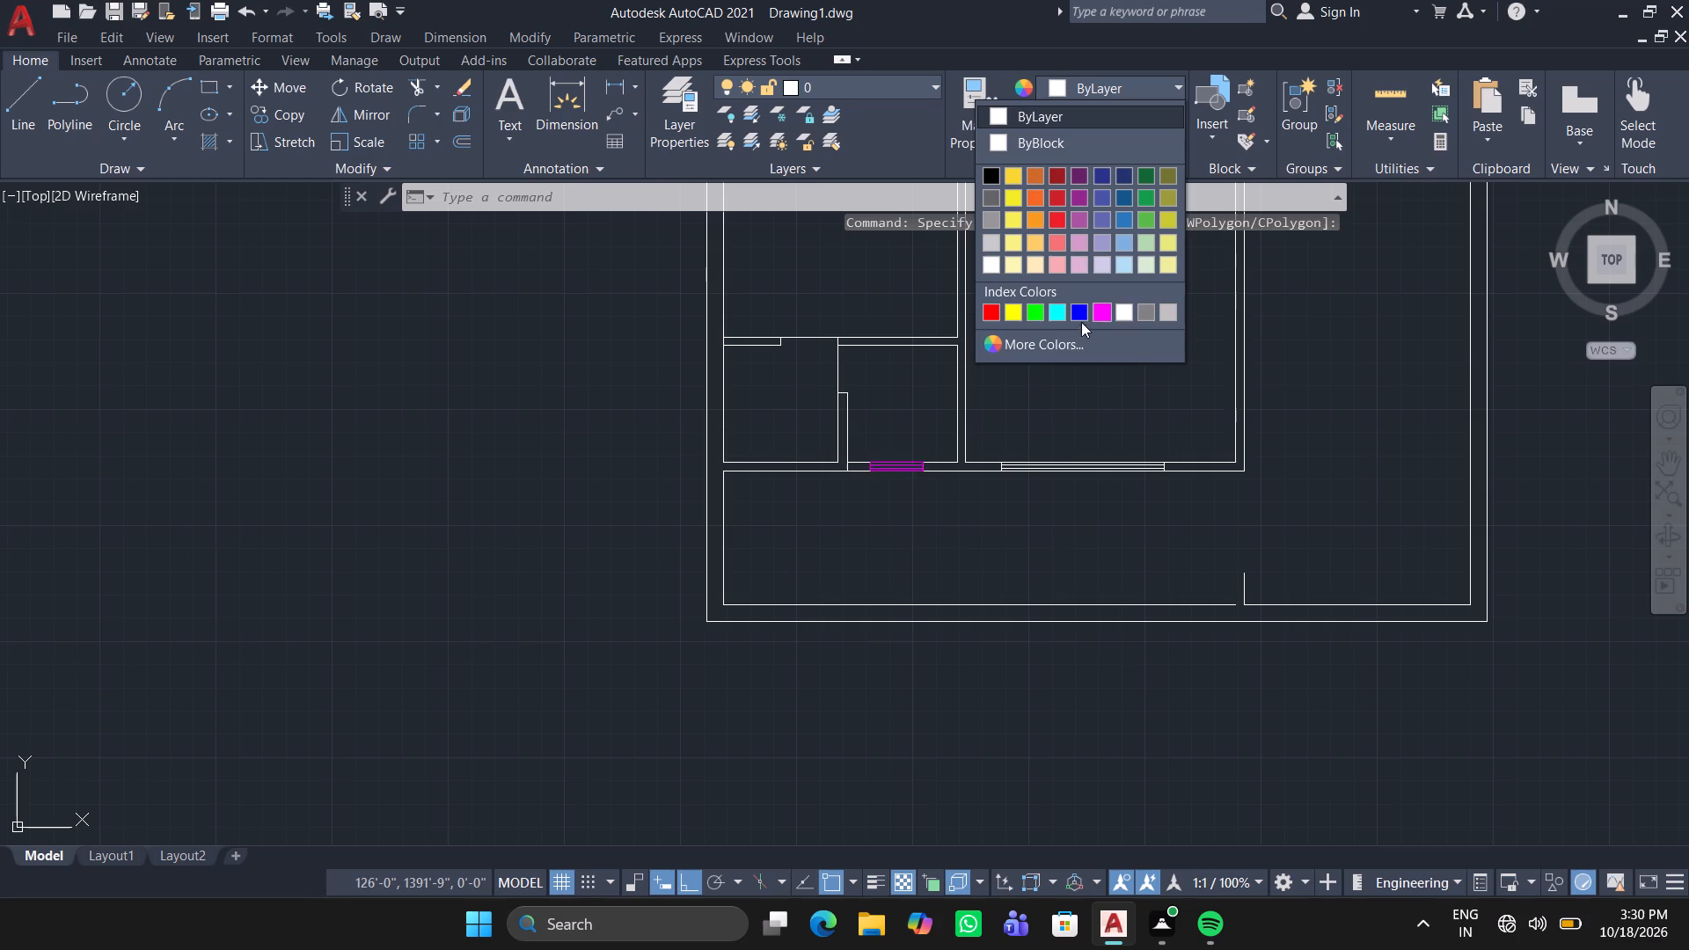
left_click(1050, 321)
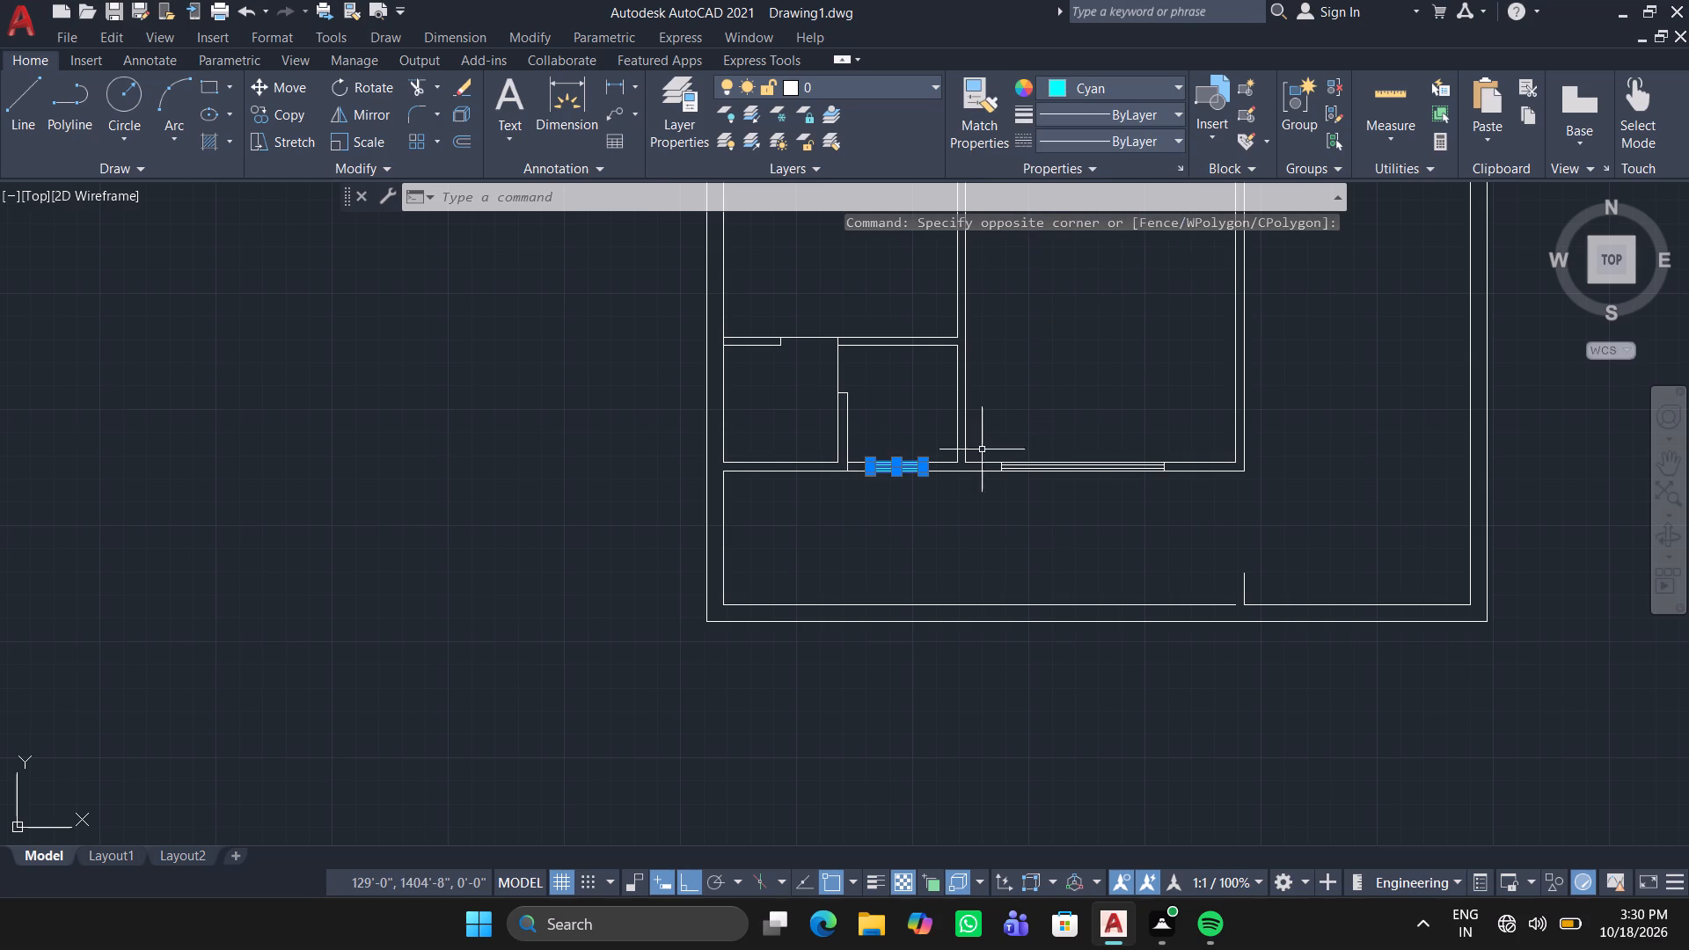
Set the colour of the wide window symbol in the adjacent large room's south wall to Cyan.
left_click(983, 445)
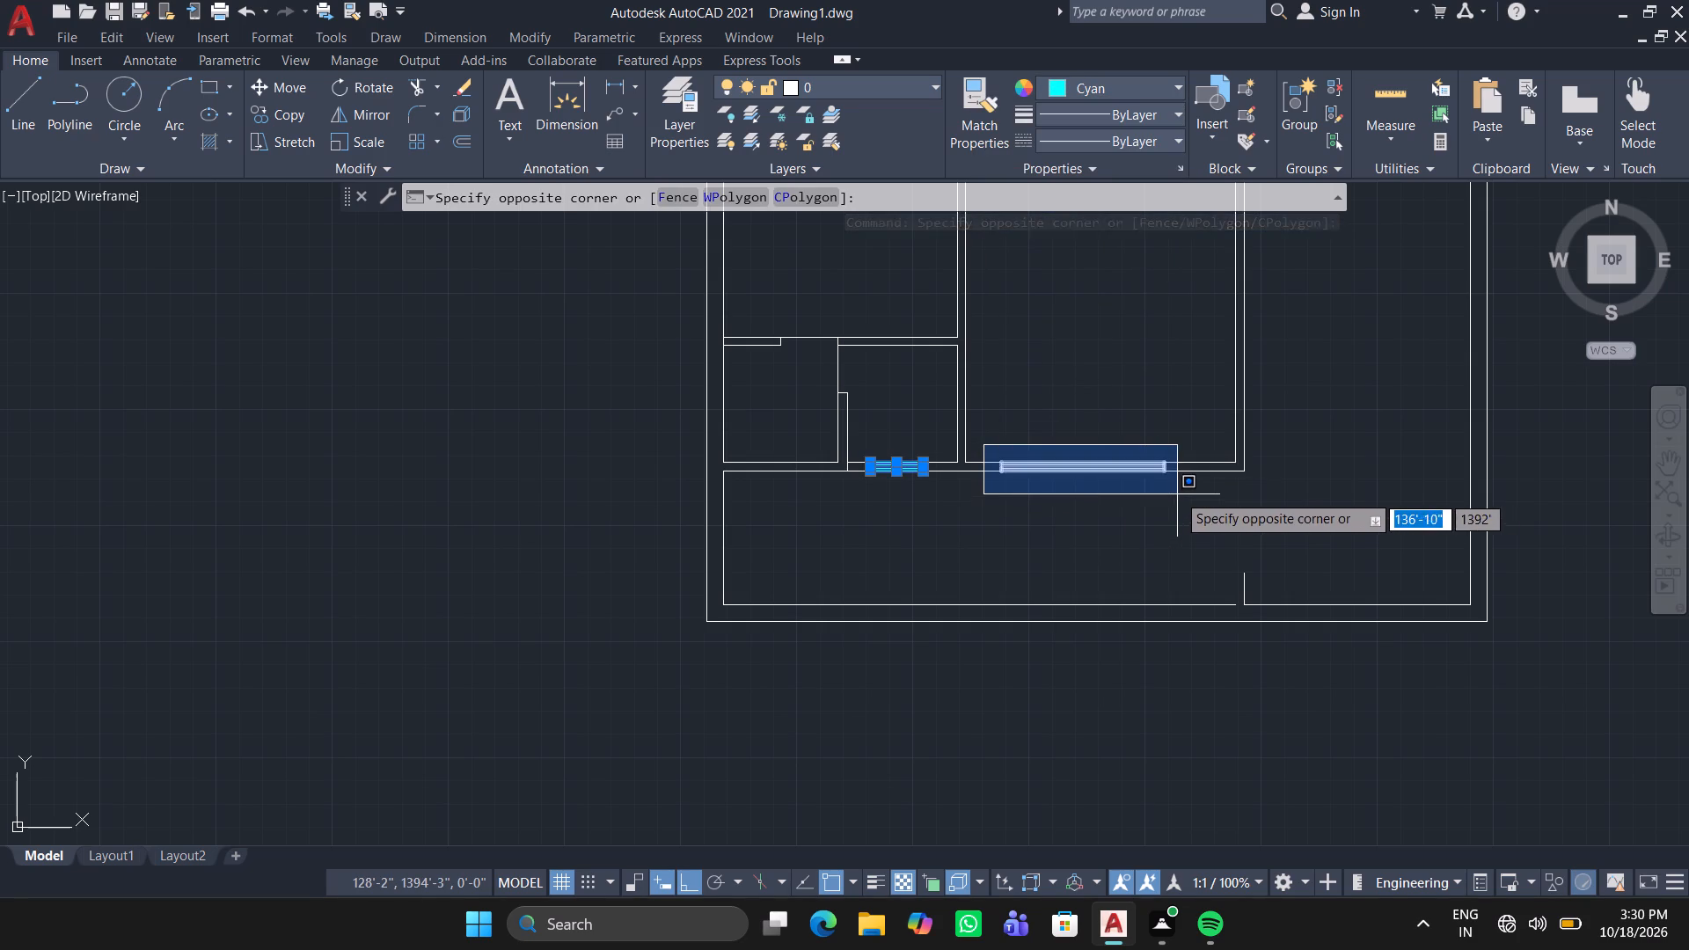
left_click(1180, 491)
left_click(1057, 86)
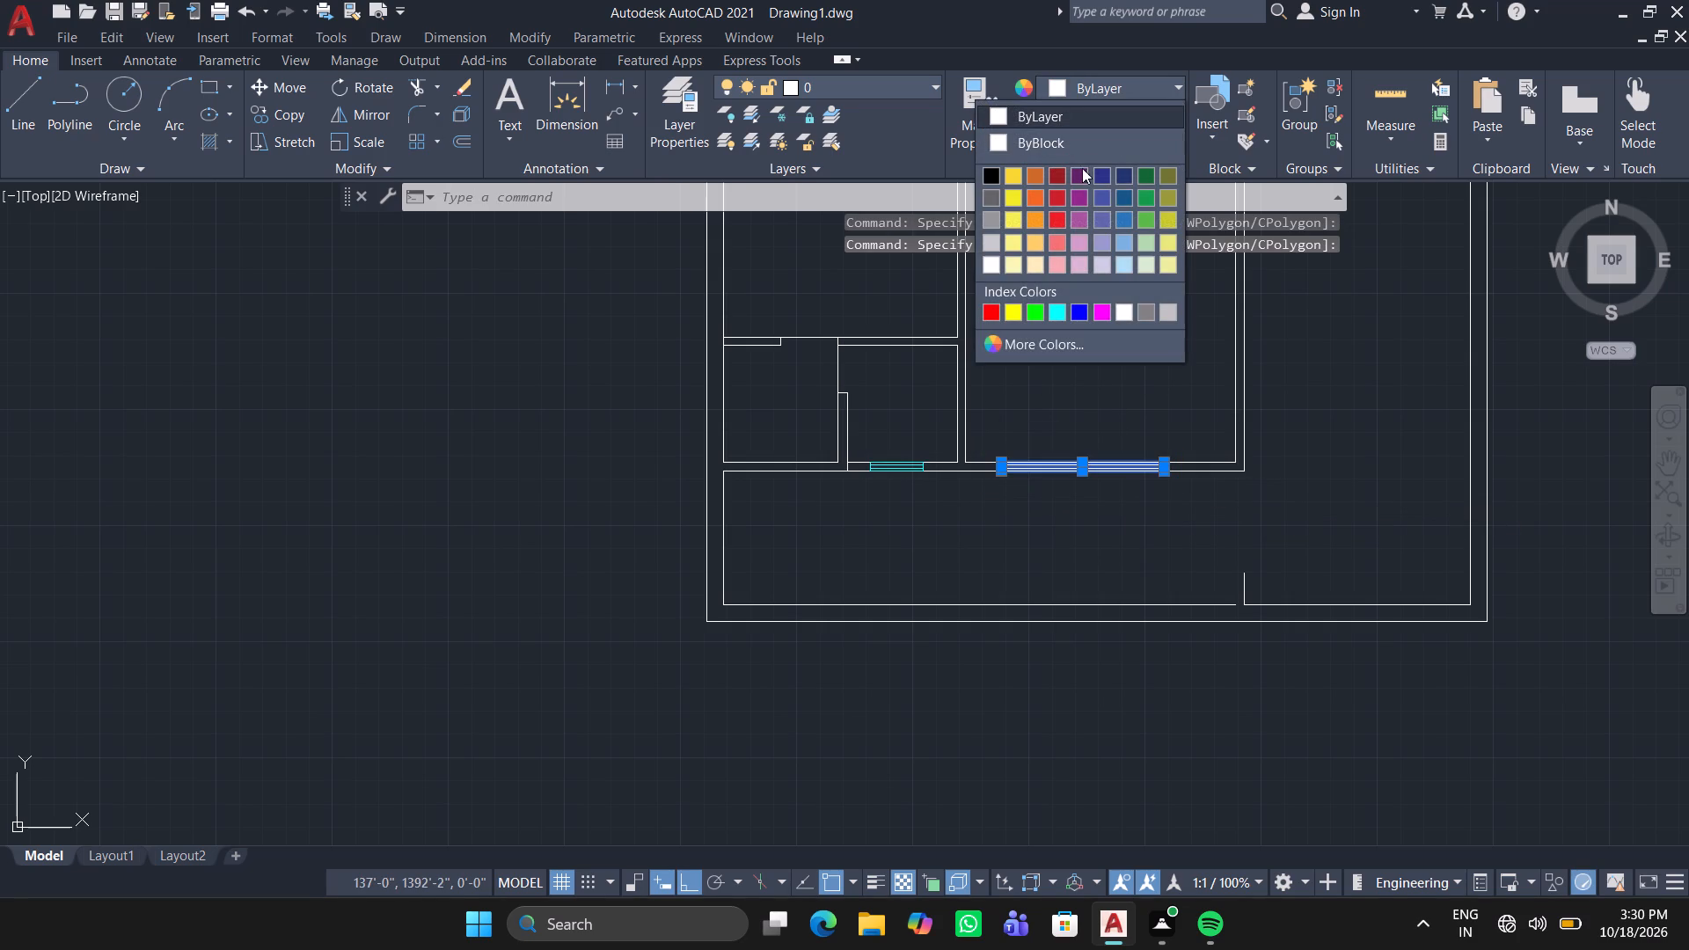
left_click(1056, 315)
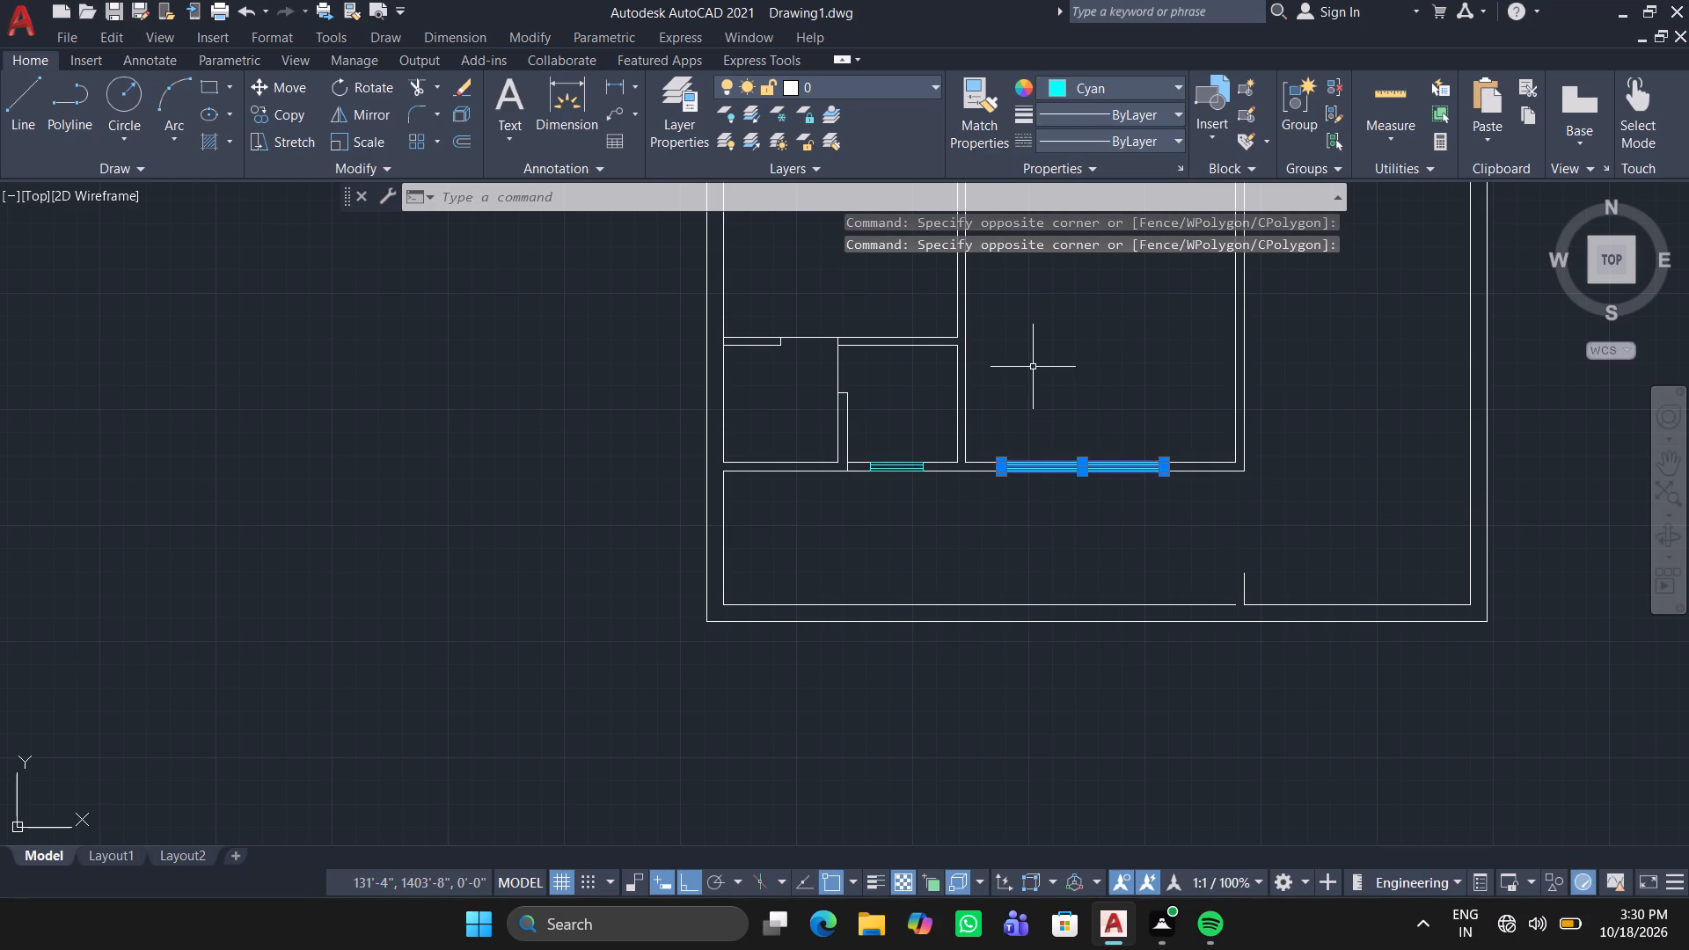
key("Escape")
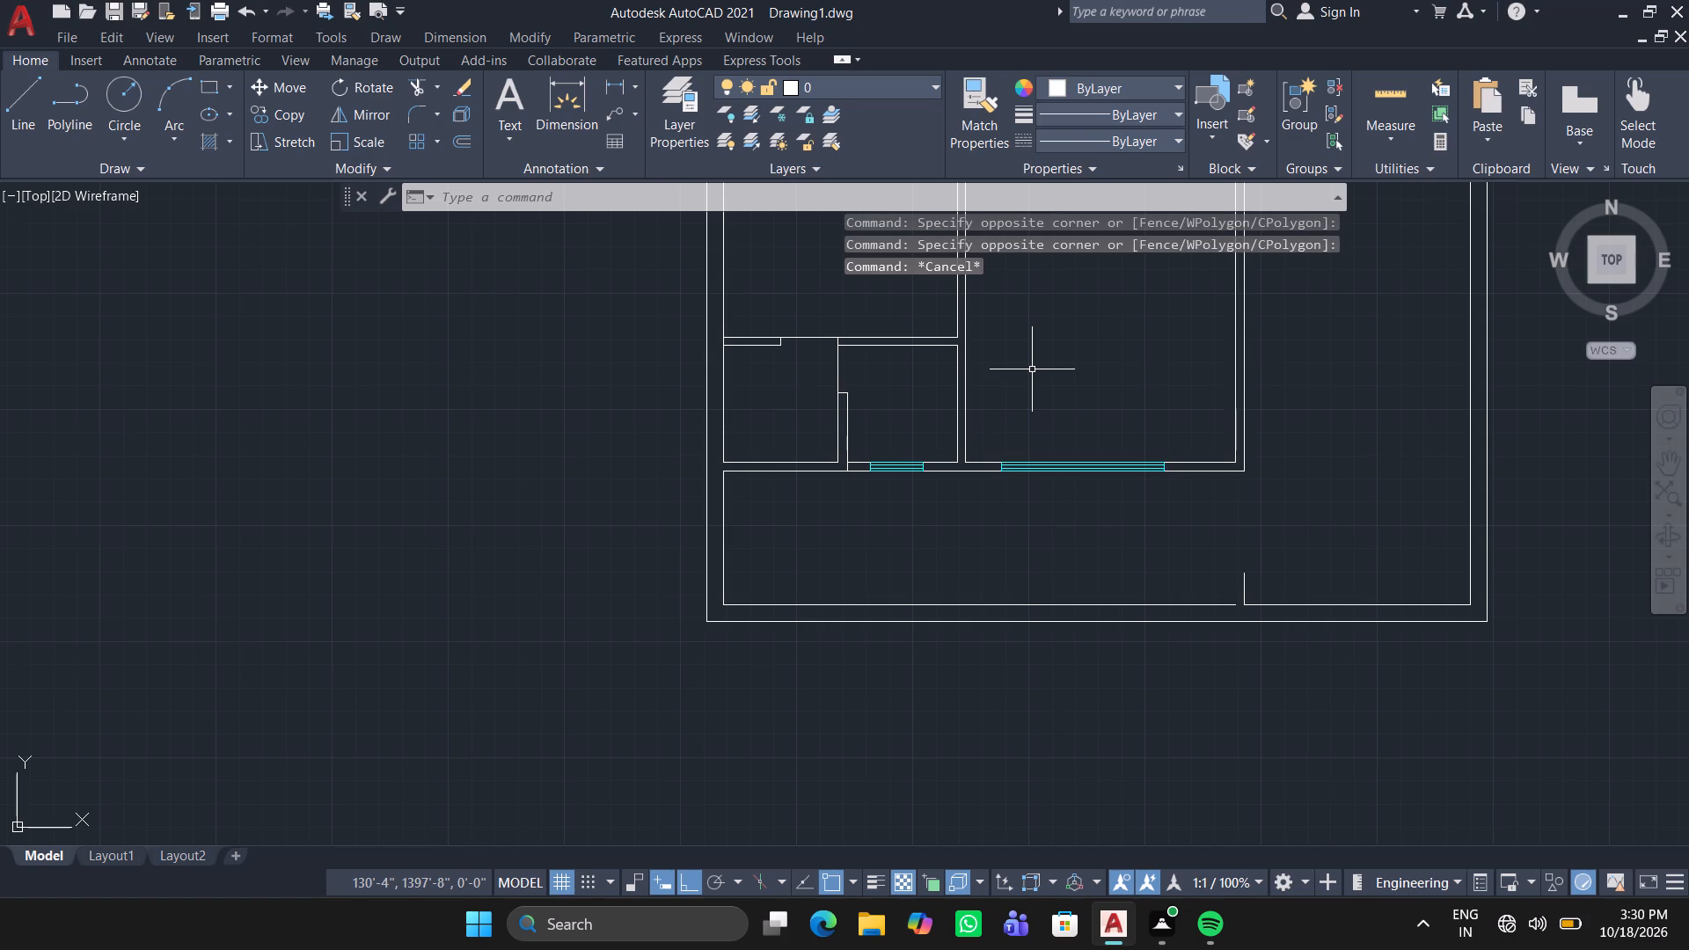
Set the colour of the uncoloured window symbol in the east outer wall to Cyan.
scroll(1023, 379, "down", 1)
middle_click_drag(1021, 386, 993, 500)
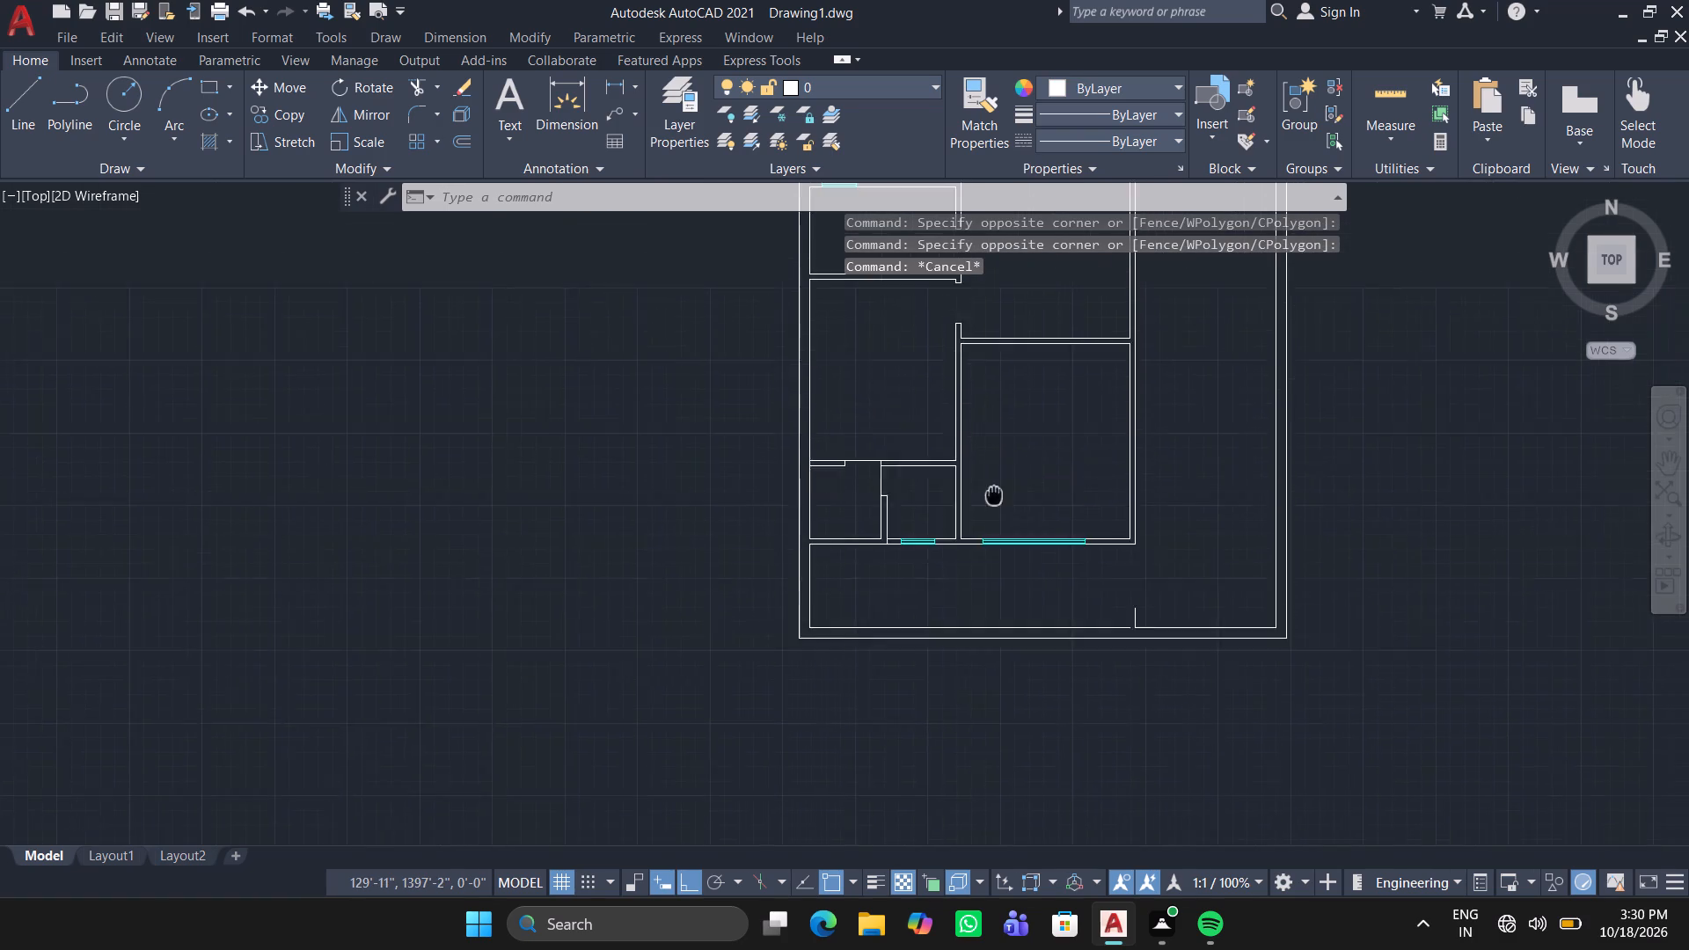
middle_click_drag(993, 500, 873, 751)
middle_click_drag(1020, 377, 877, 452)
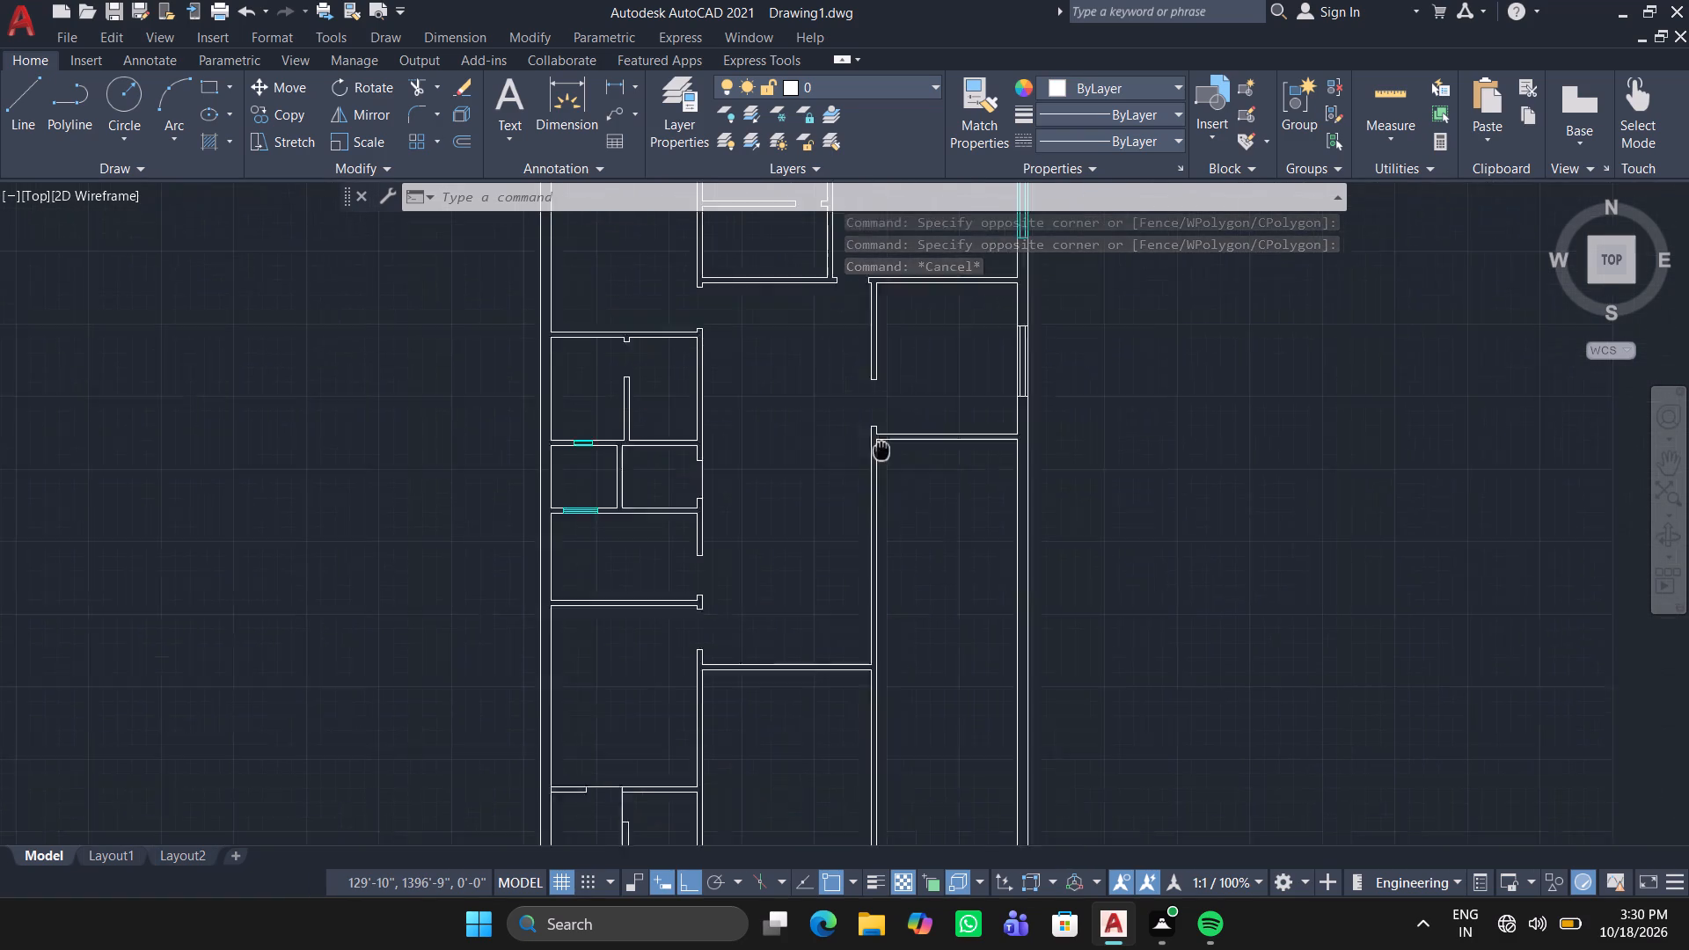
middle_click_drag(877, 452, 802, 691)
scroll(913, 555, "up", 2)
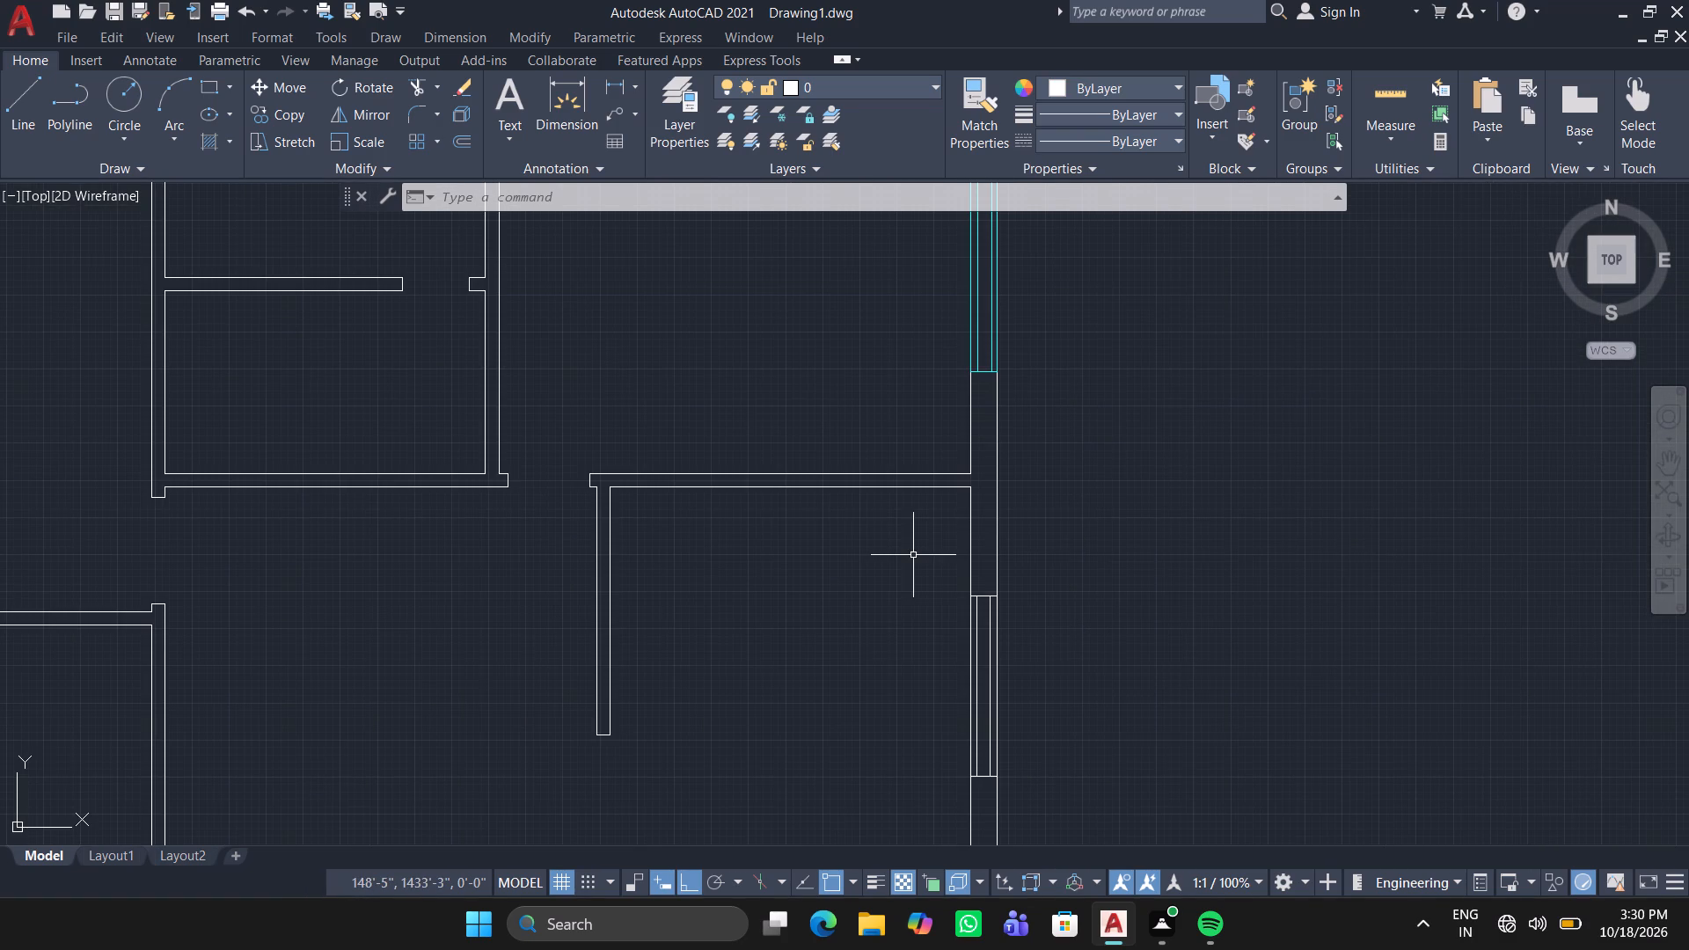
middle_click_drag(933, 549, 910, 420)
left_click(910, 416)
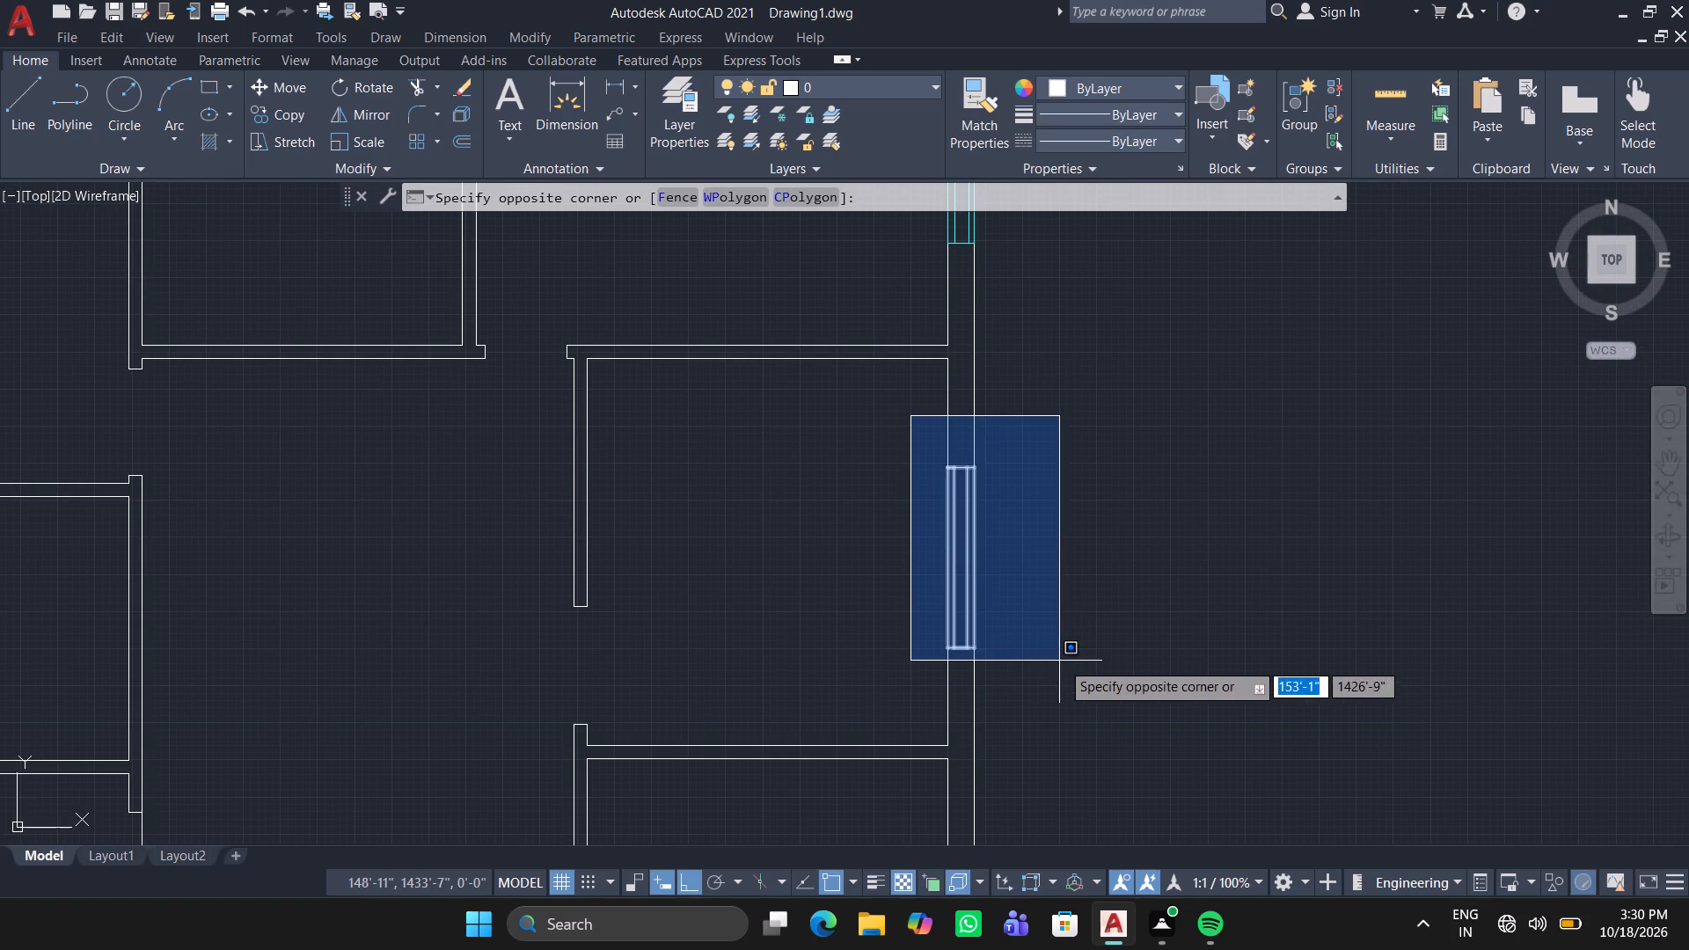
left_click(1071, 684)
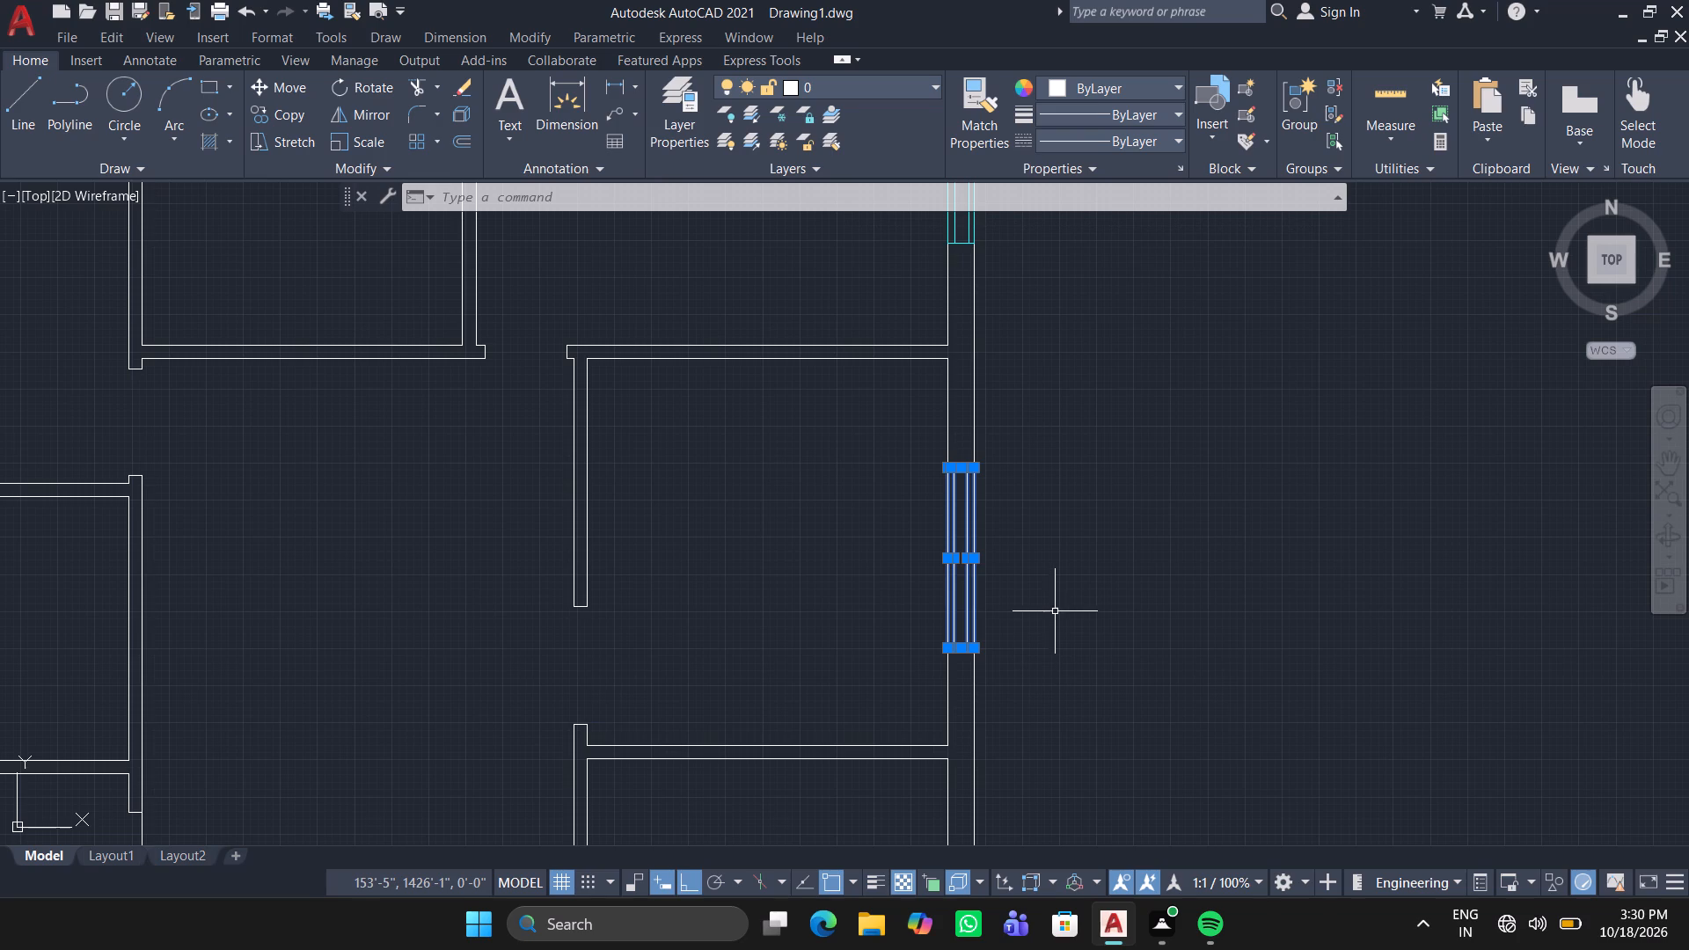
left_click(1077, 89)
left_click(1057, 322)
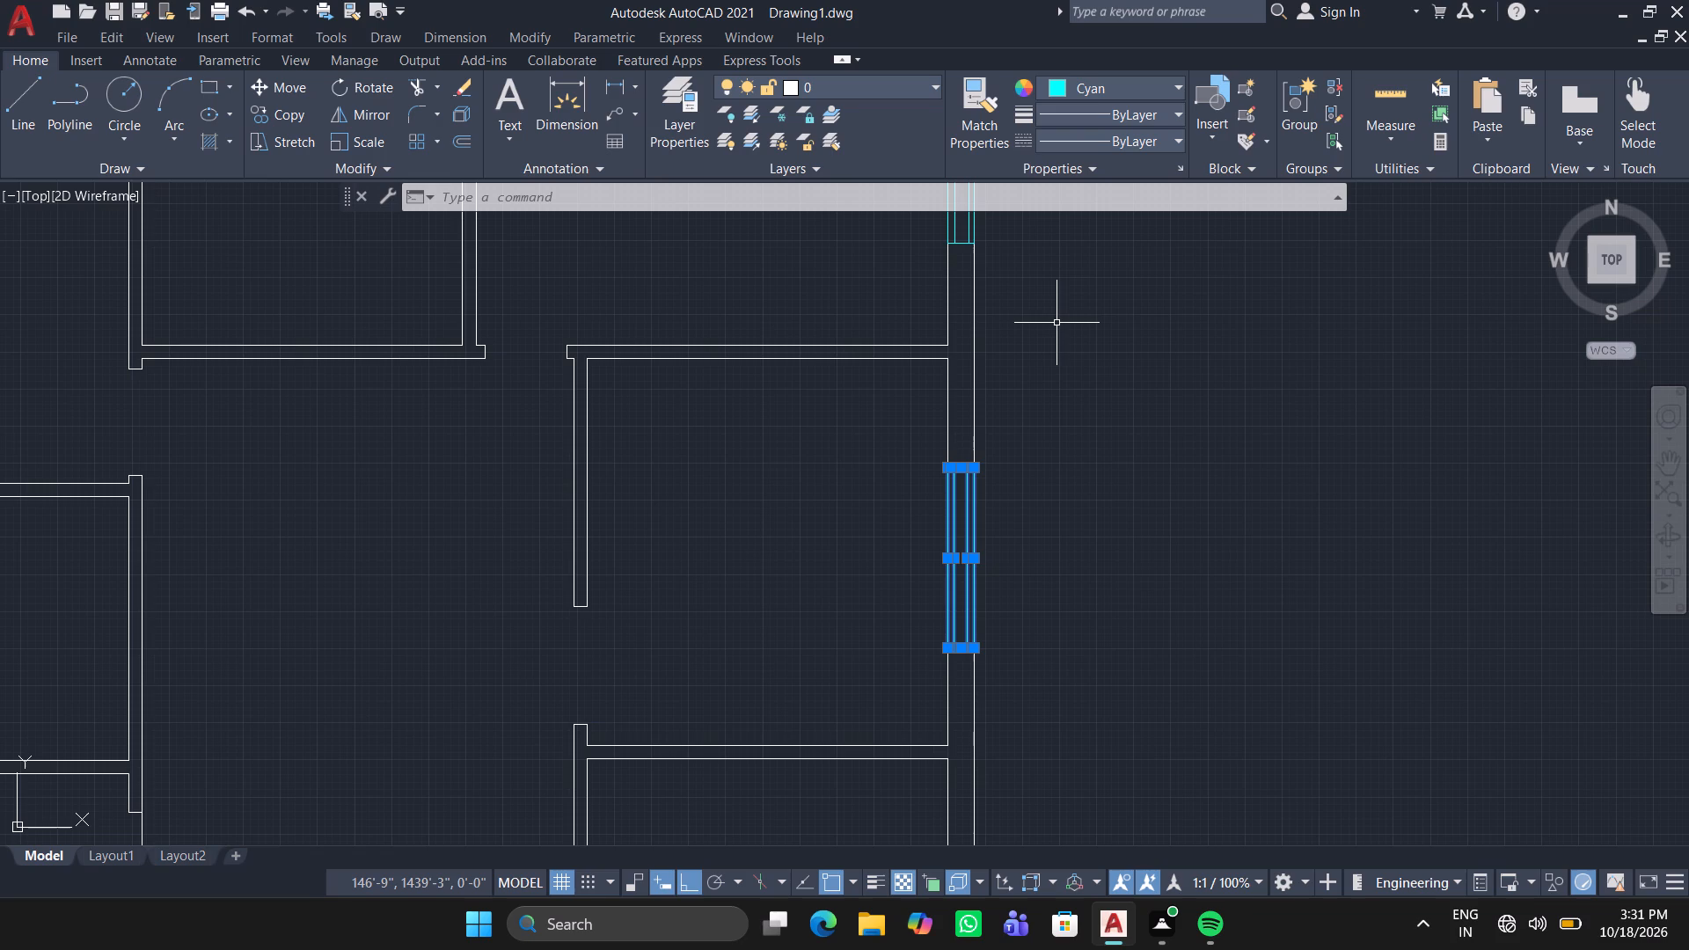
key("Escape")
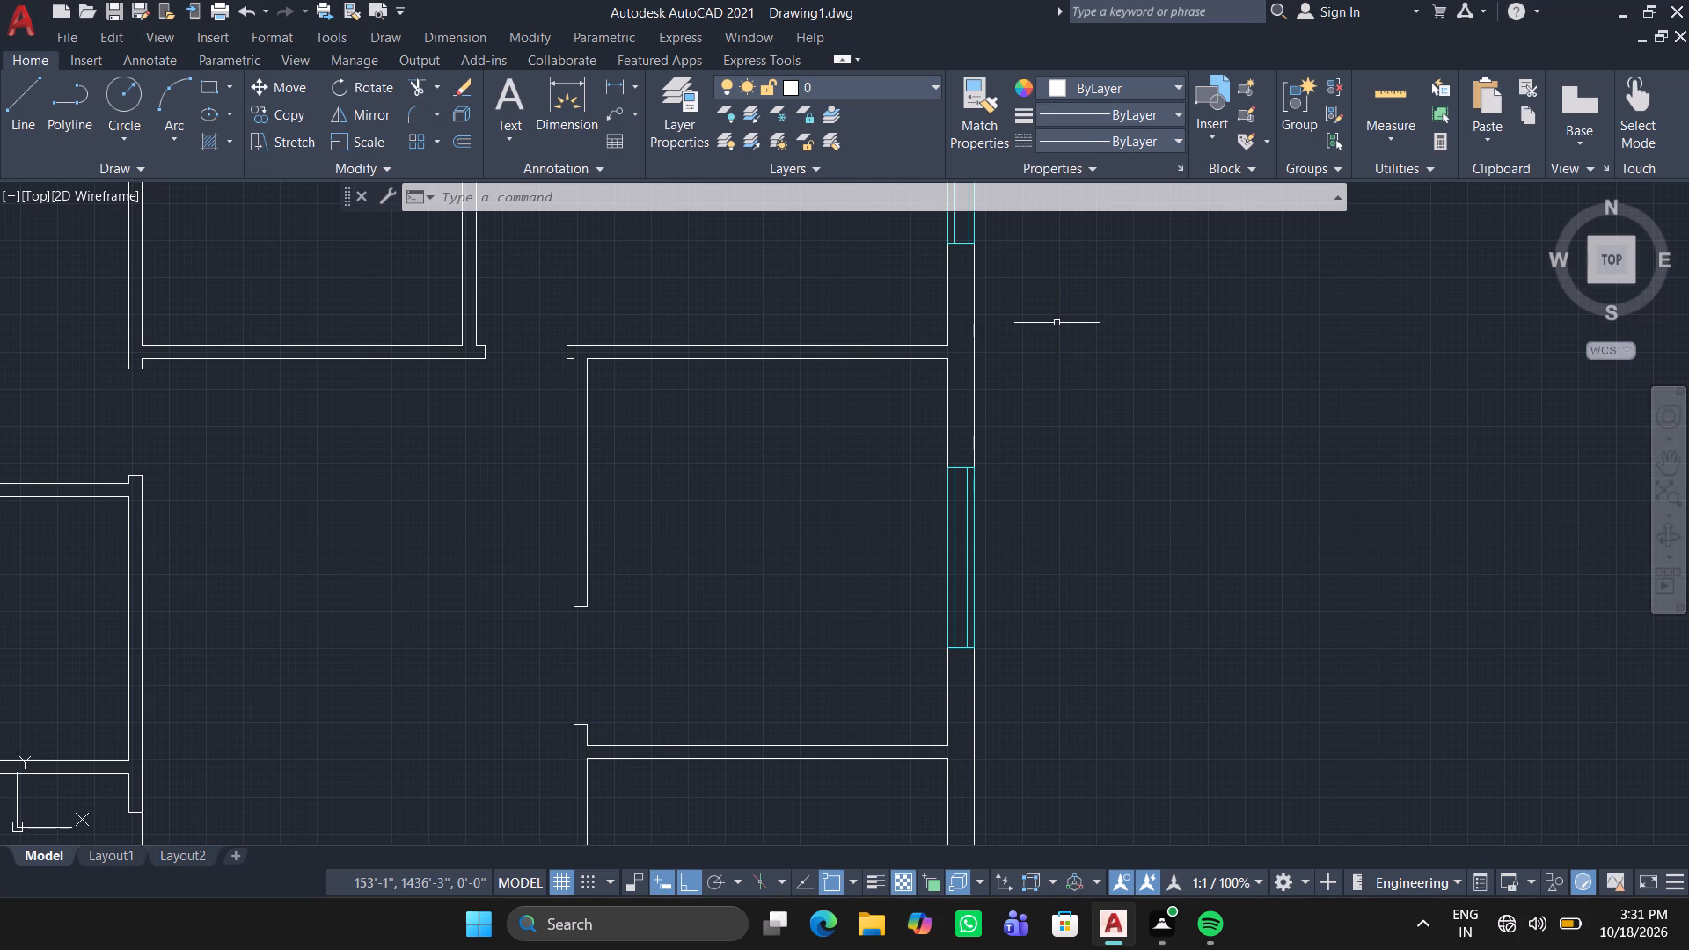
Stretch the southern boundary wall's inner line east across the gap to the foot of the short vertical stub.
scroll(1036, 367, "down", 2)
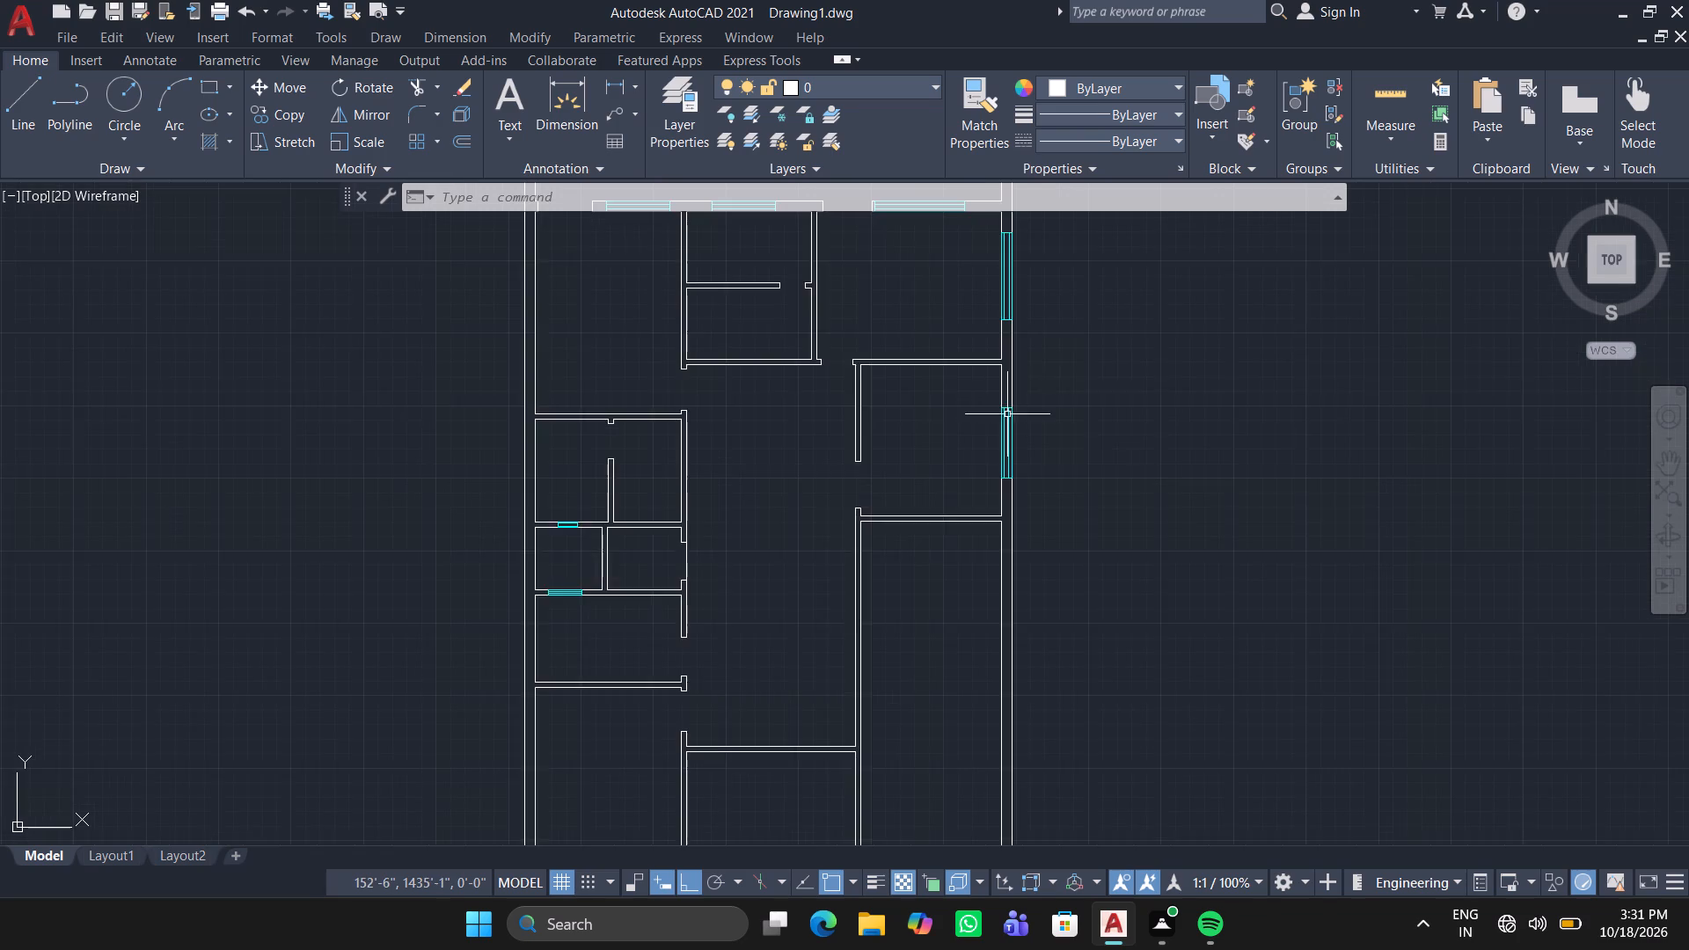
scroll(1007, 415, "down", 1)
middle_click_drag(931, 440, 678, 267)
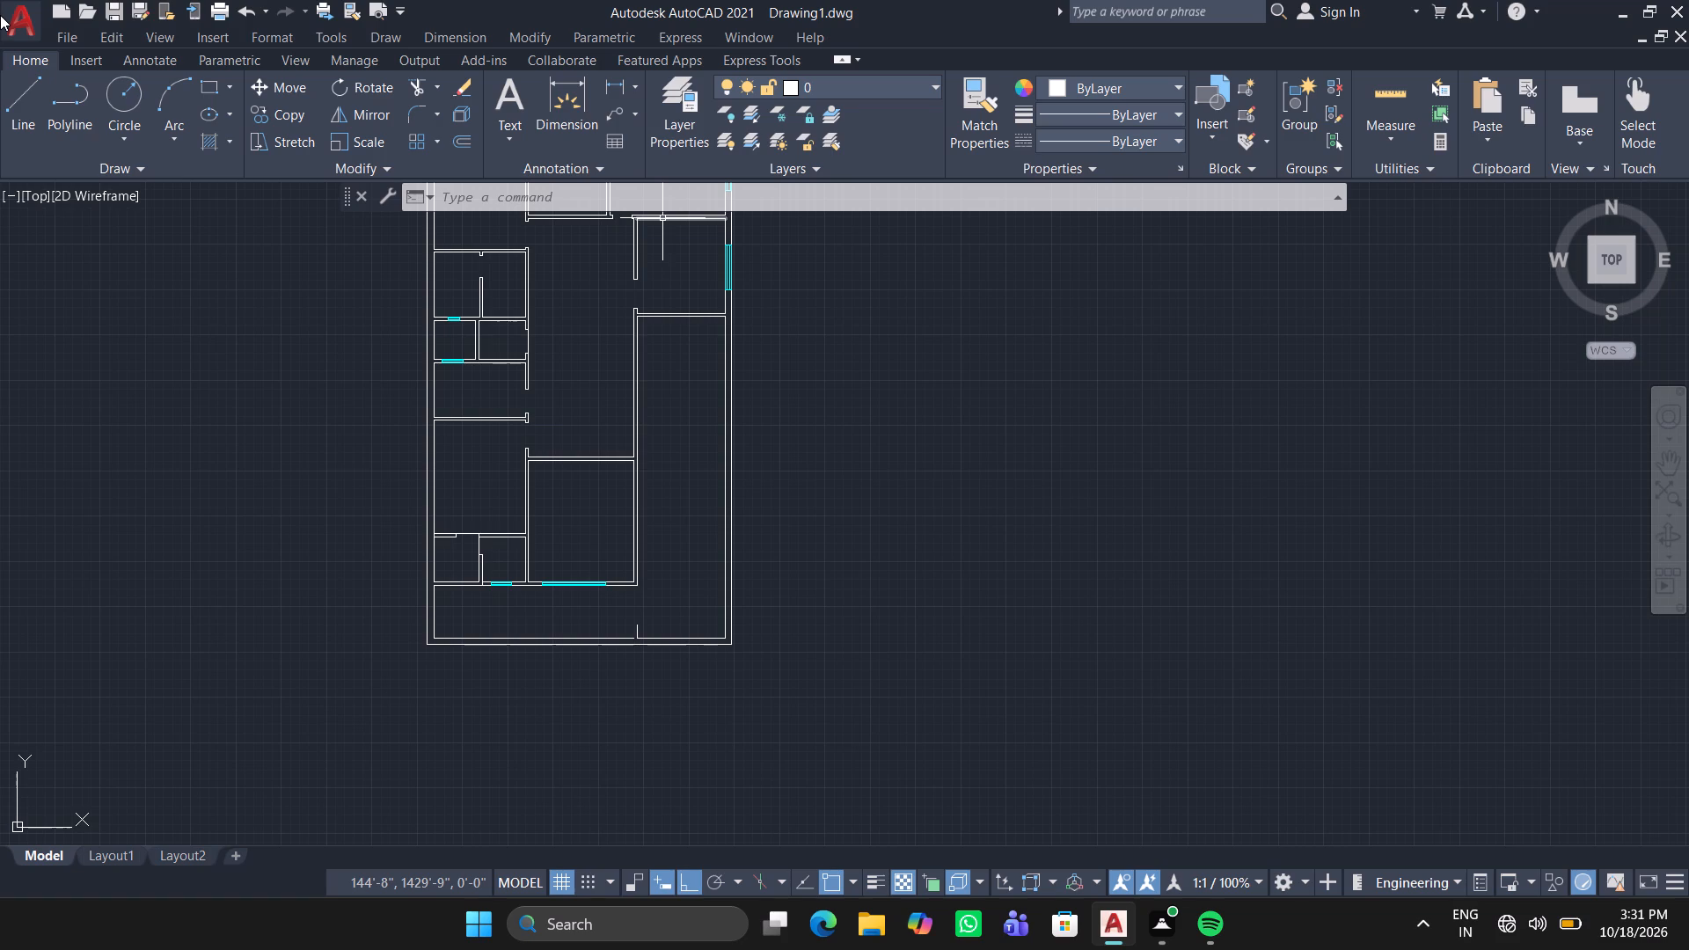
scroll(660, 643, "up", 4)
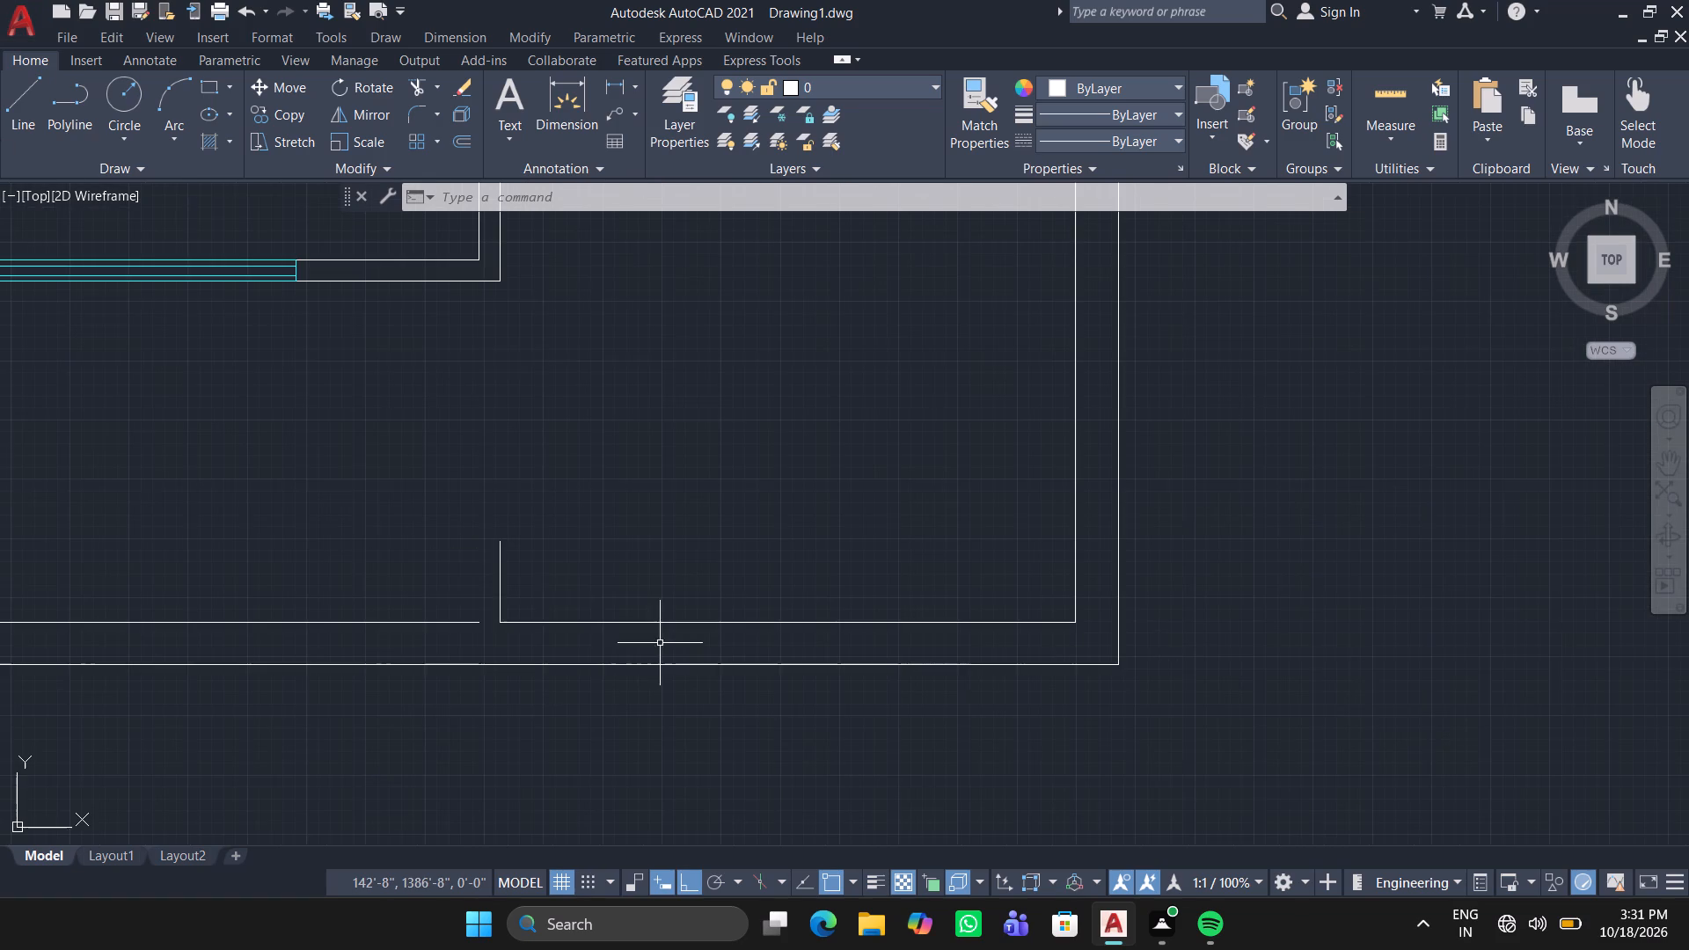
left_click(457, 621)
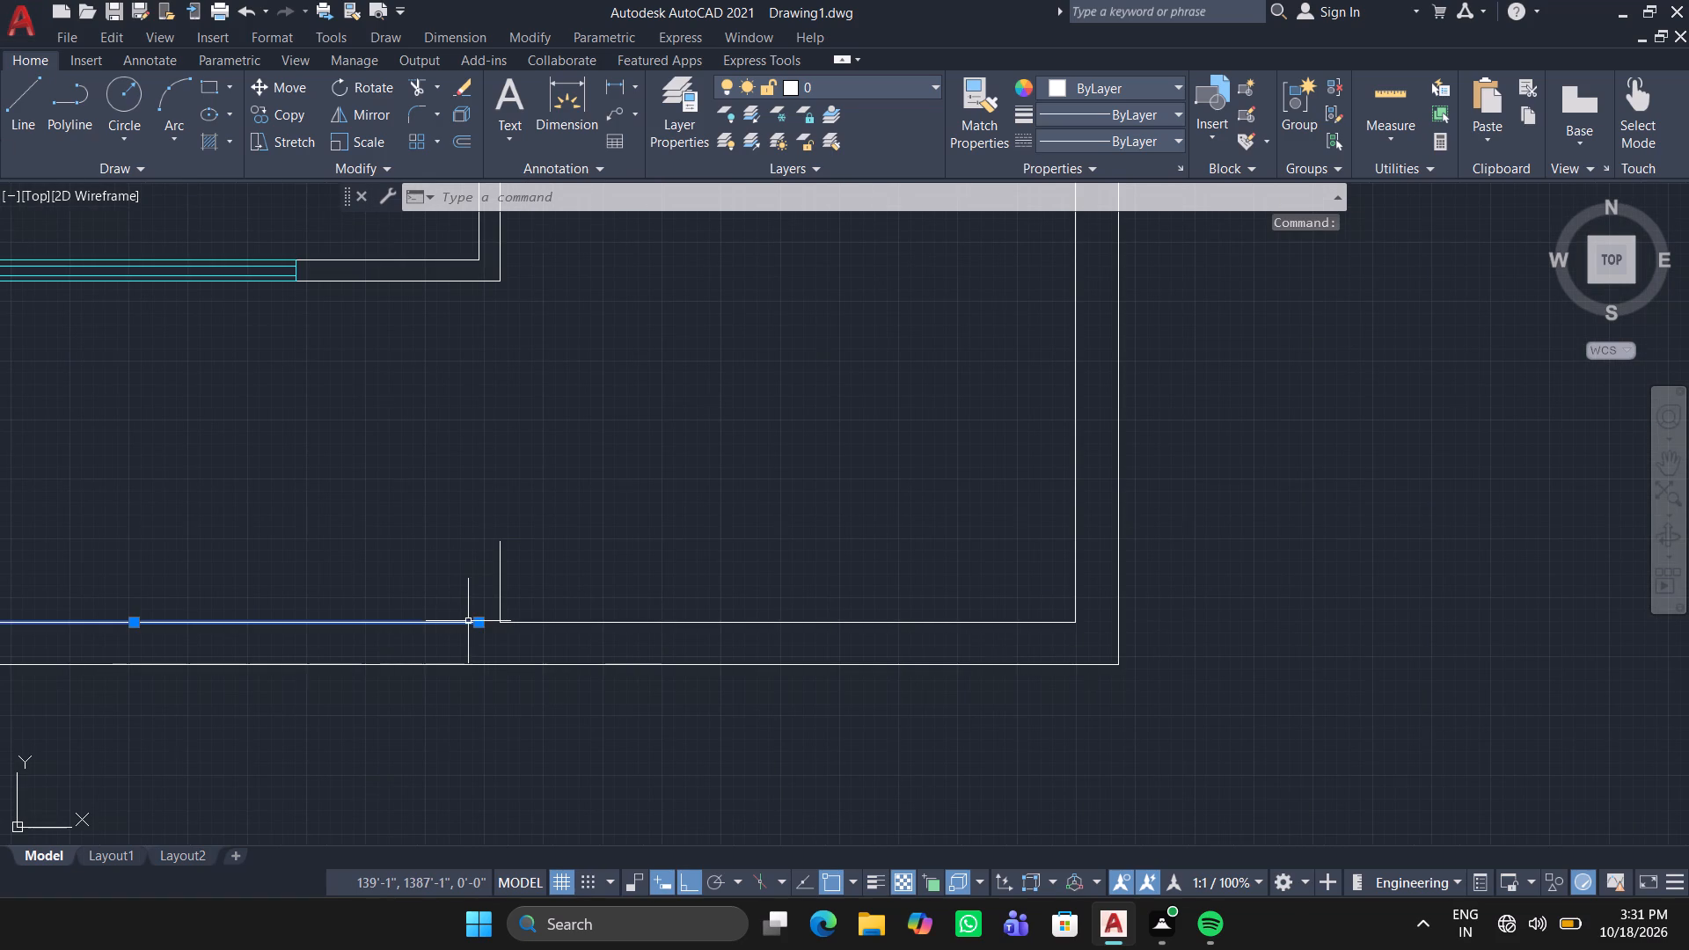
scroll(468, 621, "up", 4)
left_click(520, 639)
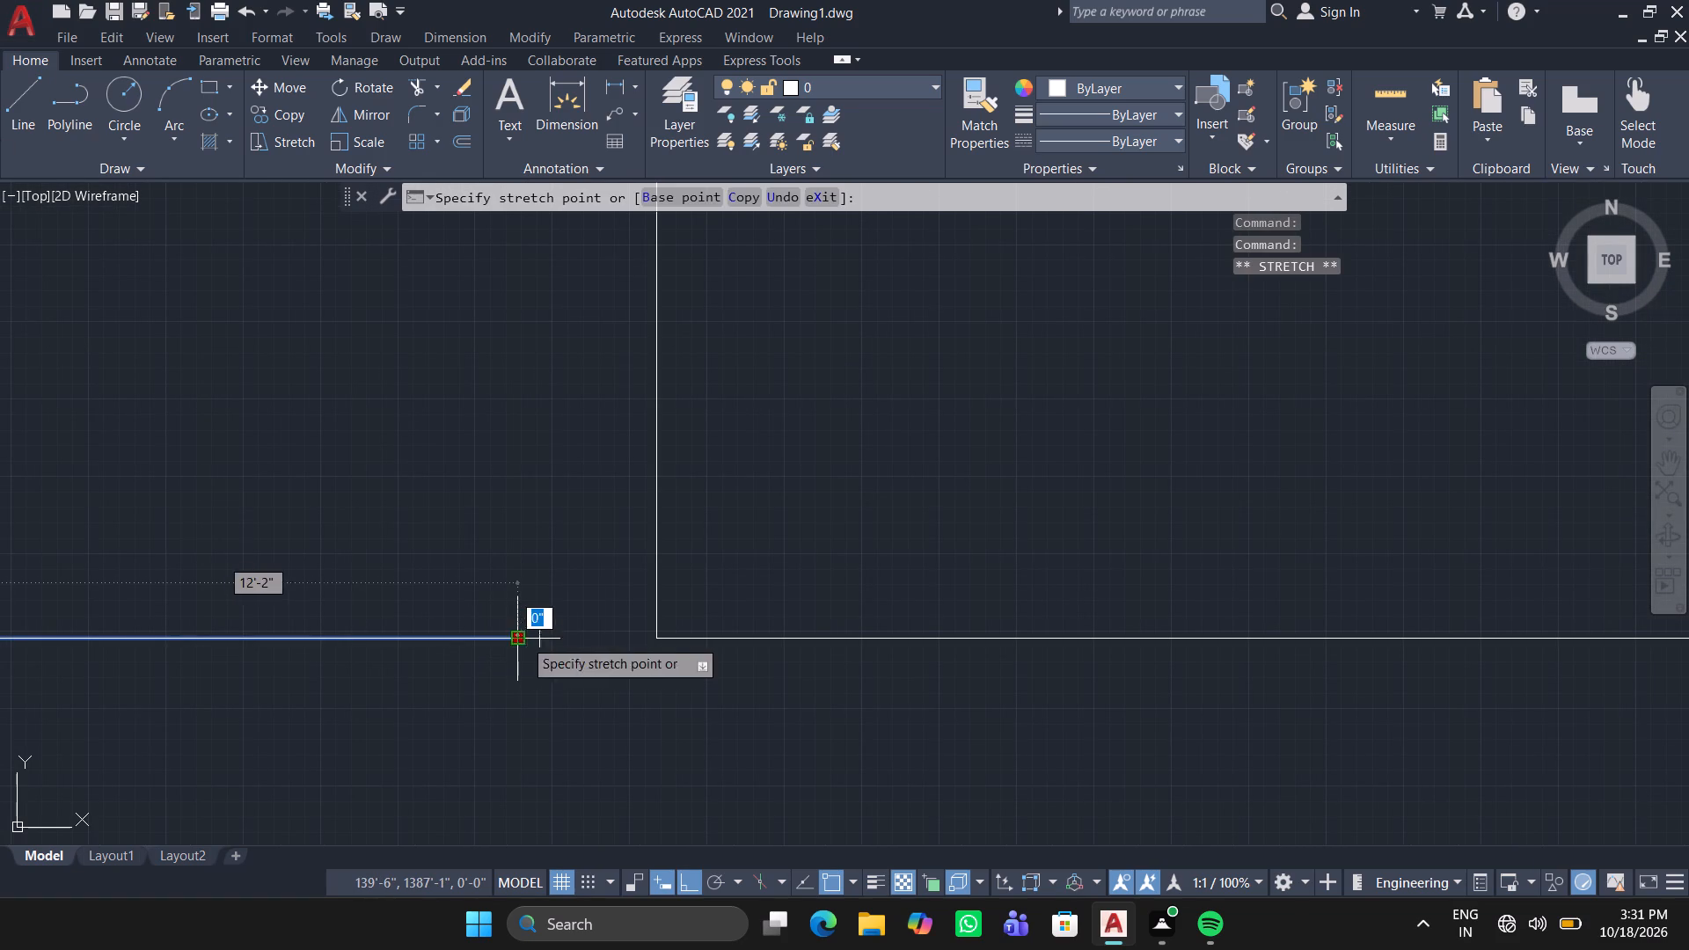
left_click(661, 635)
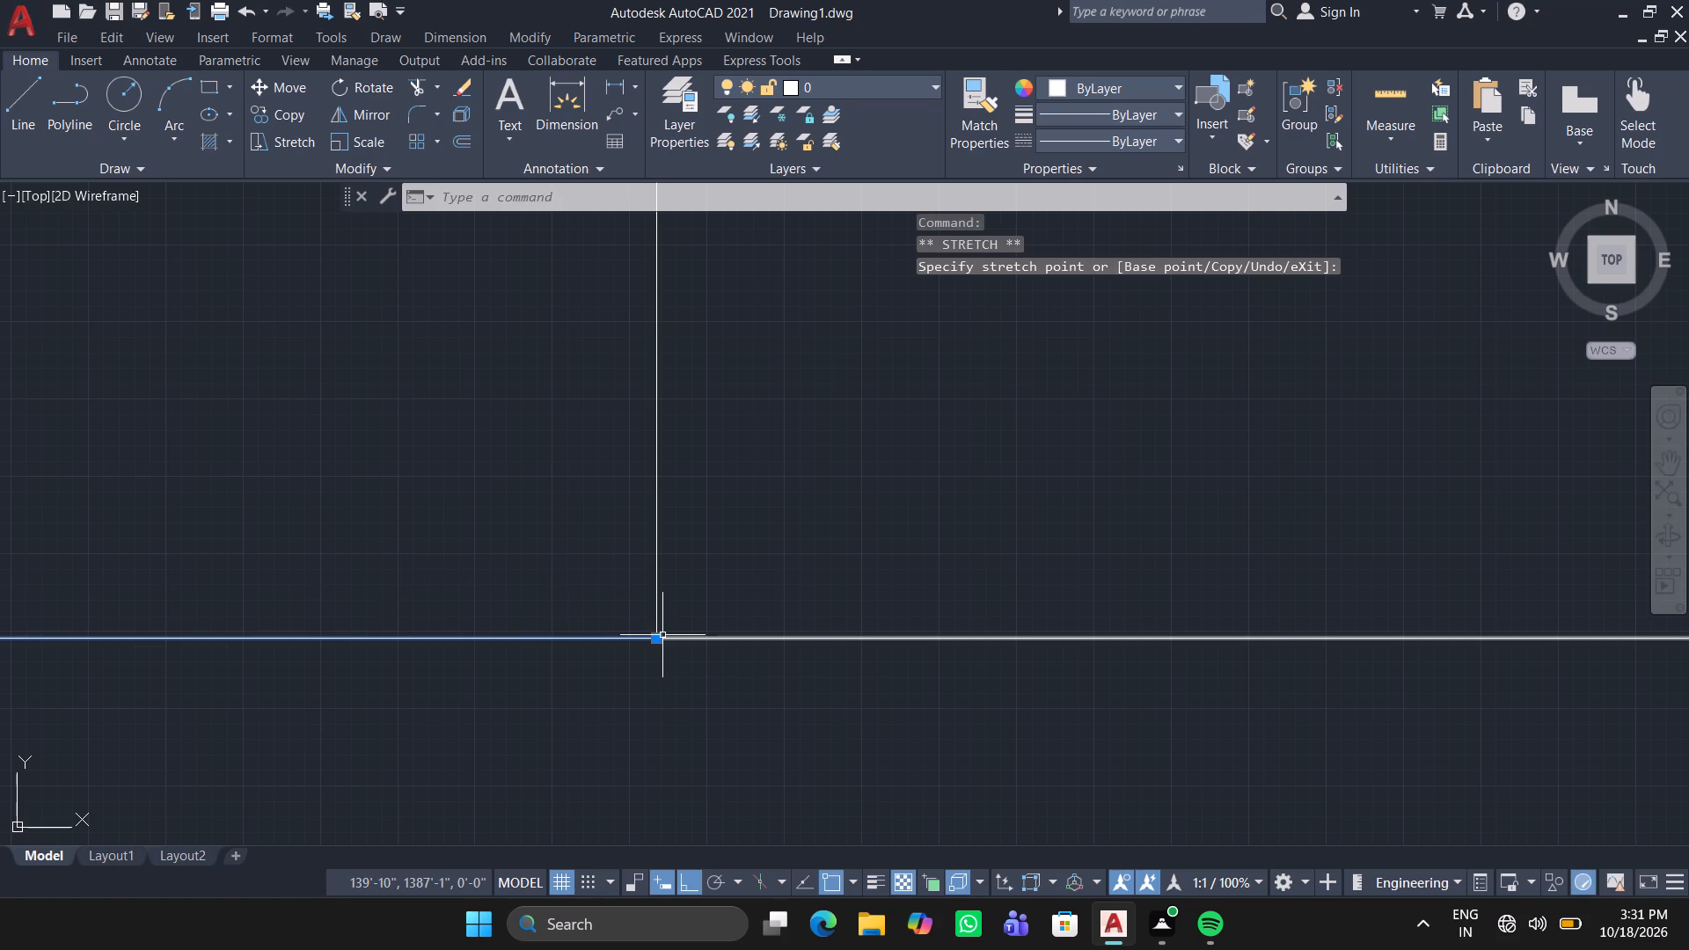
Erase the short vertical stub line standing on the southern boundary wall's inner line.
left_click(657, 391)
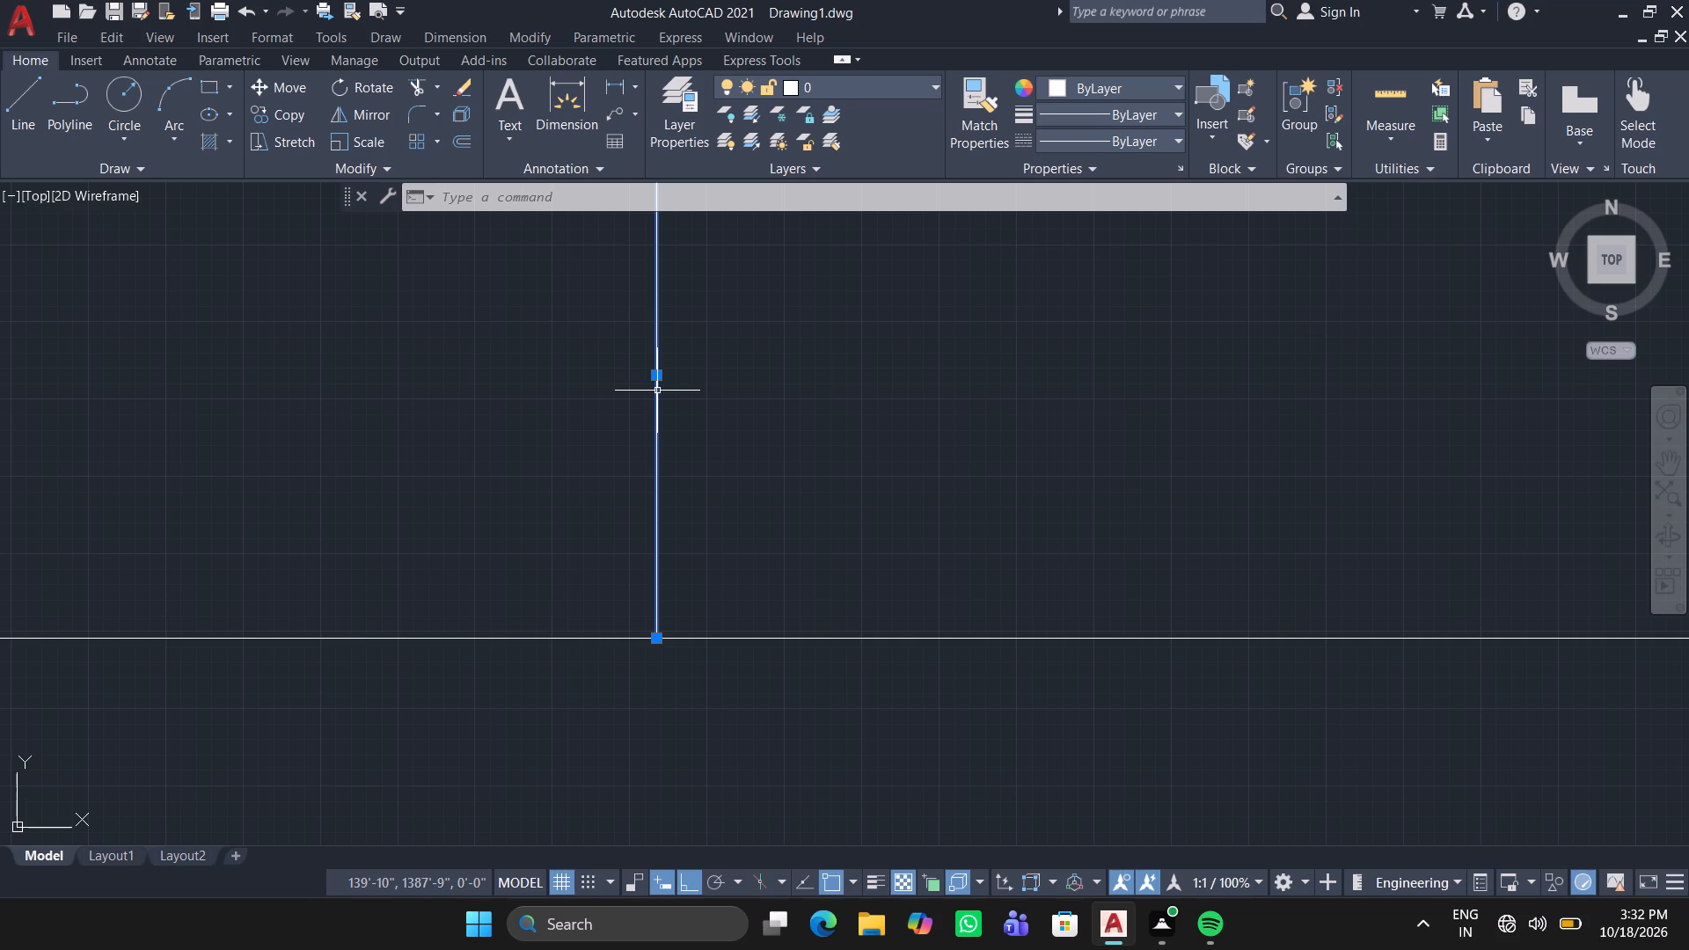
key("Insert")
key("Delete")
key("Delete")
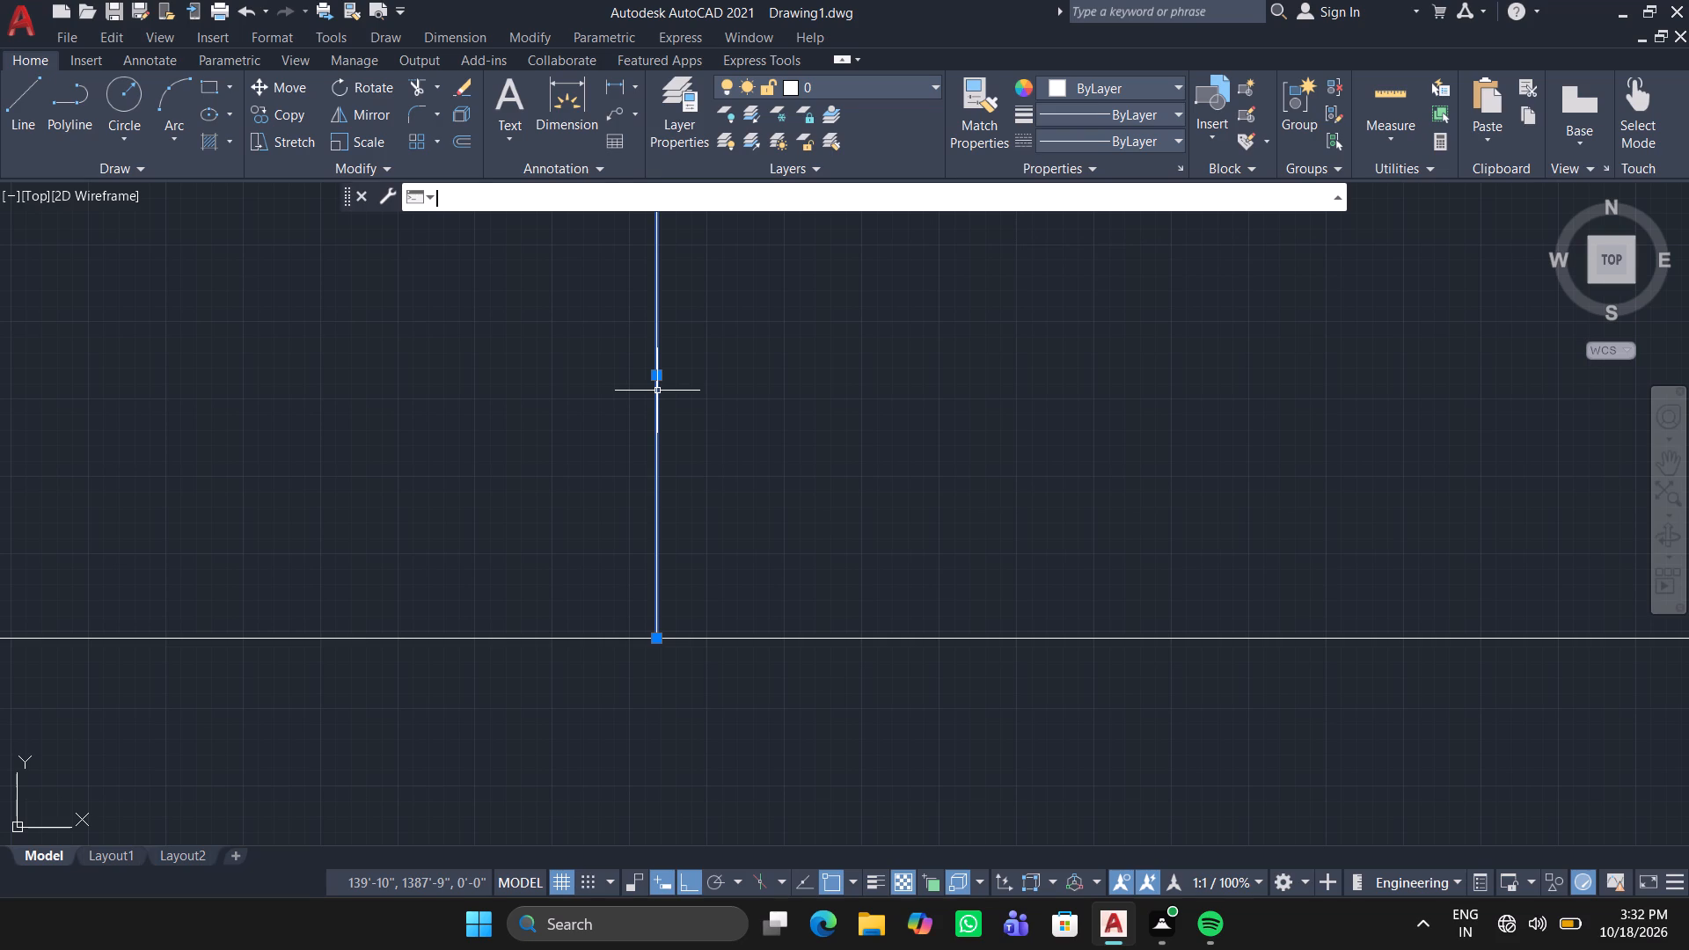
left_click(657, 391)
key("Delete")
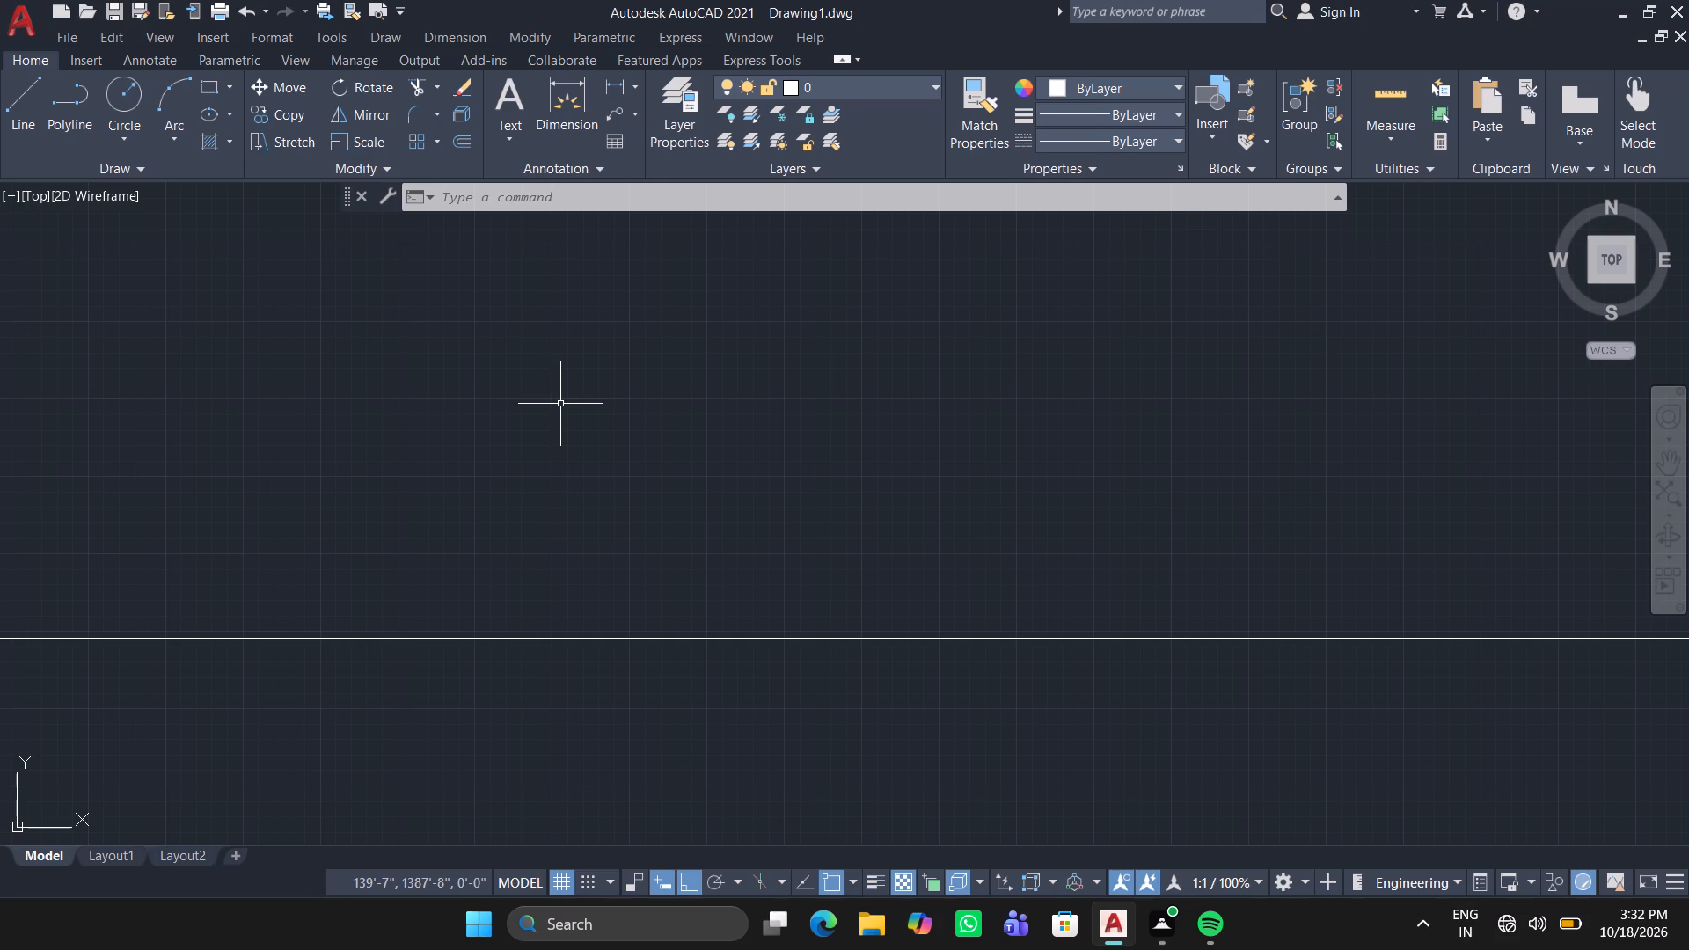
key("Escape")
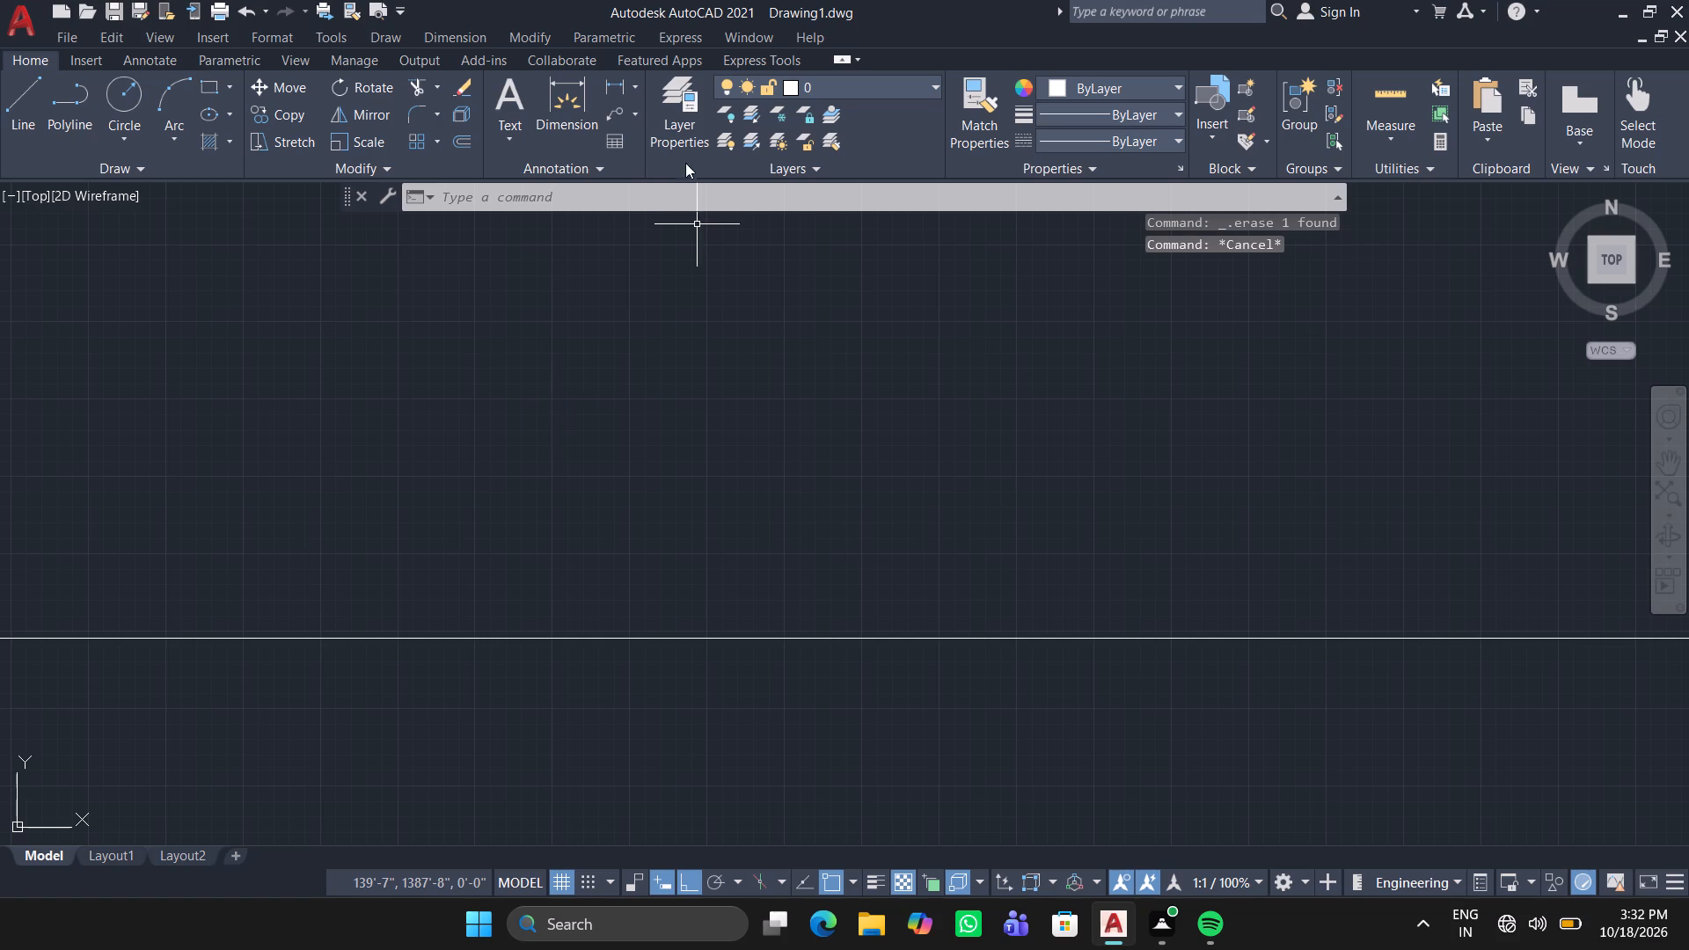
Draw two jamb lines about 2'-7" apart across the long east room's west wall, near its north end, joined along the west face.
scroll(681, 158, "down", 12)
middle_click_drag(539, 434, 523, 615)
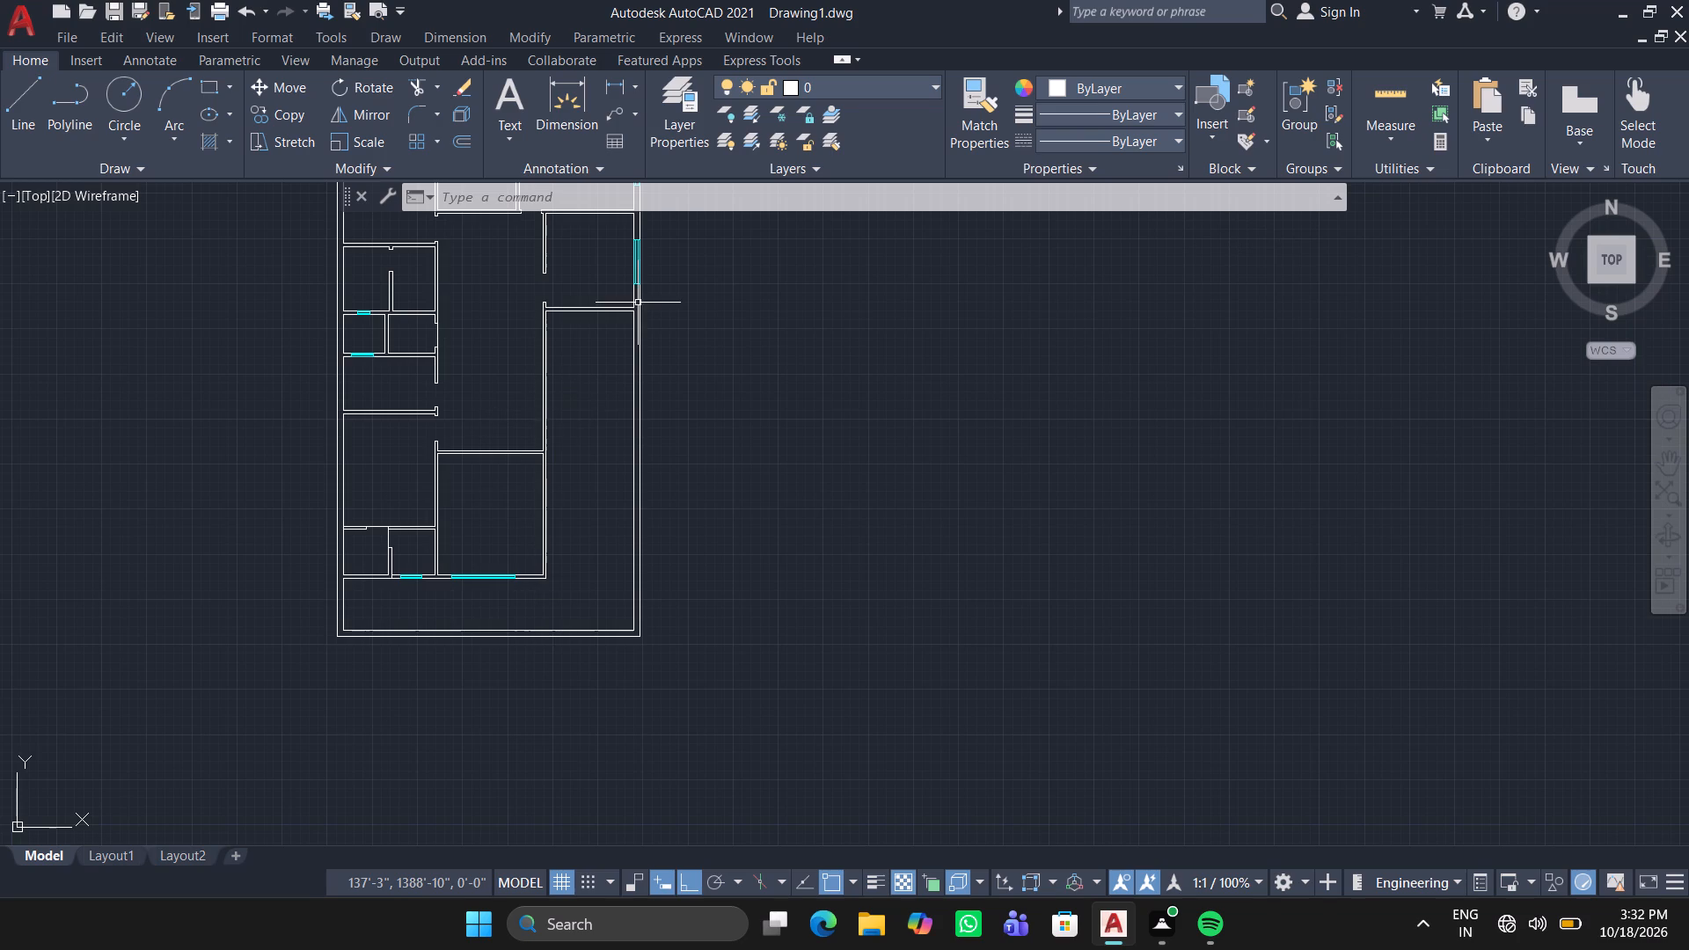
scroll(533, 310, "up", 4)
middle_click_drag(541, 320, 491, 333)
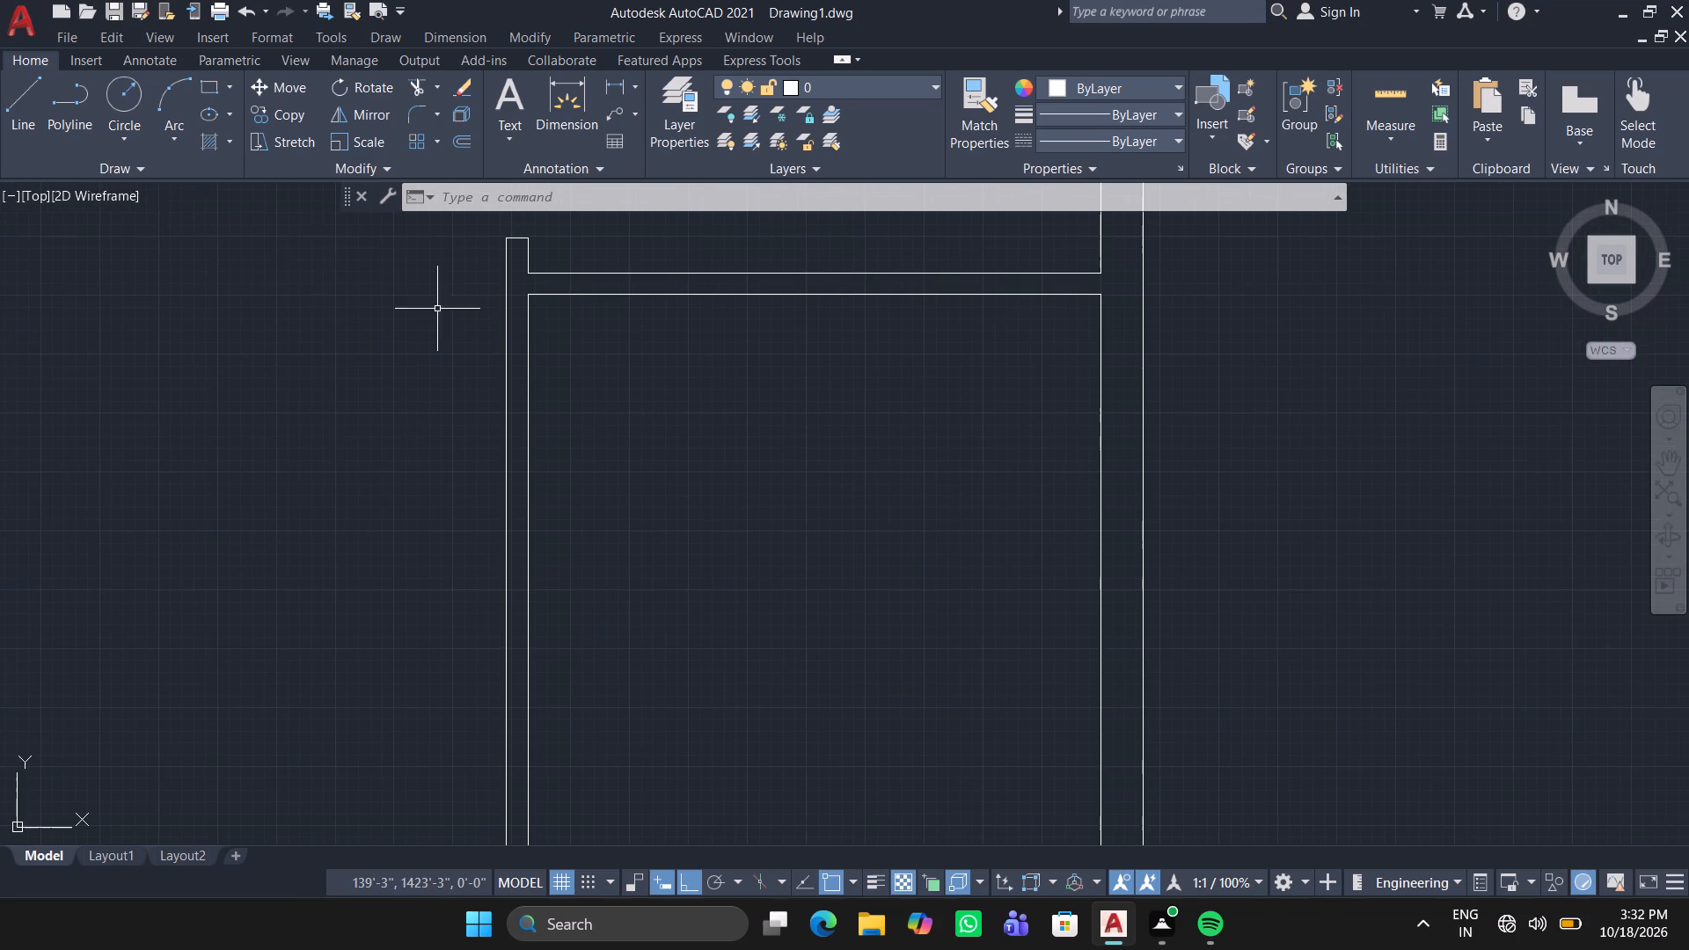
left_click(23, 88)
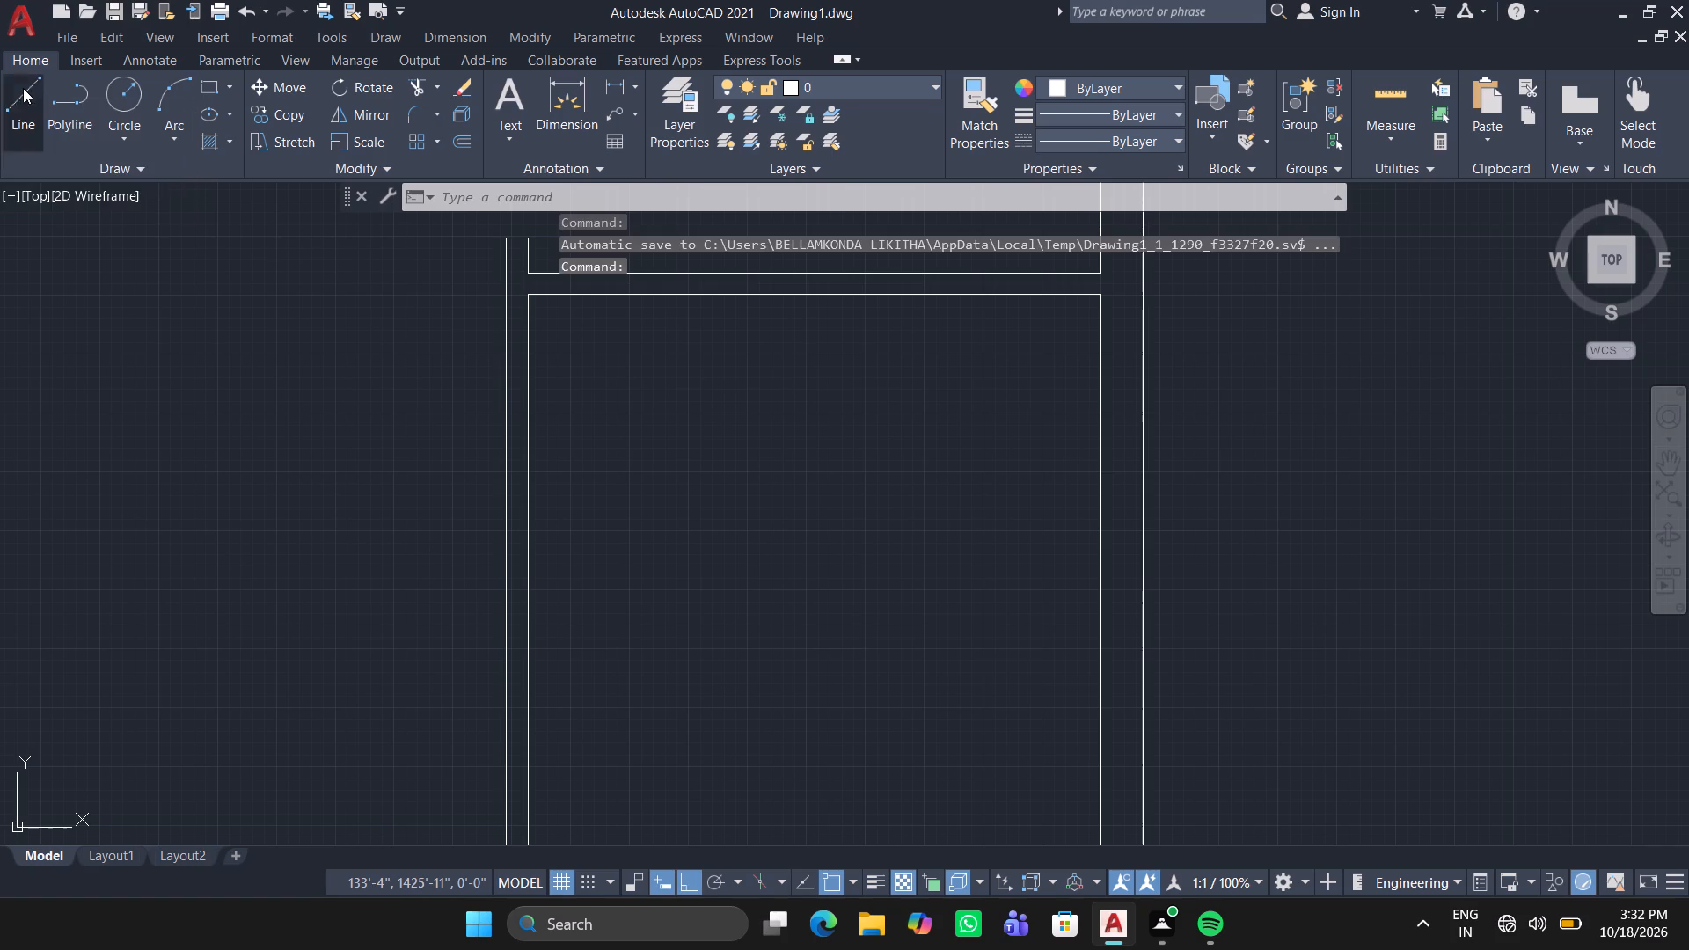
left_click(526, 334)
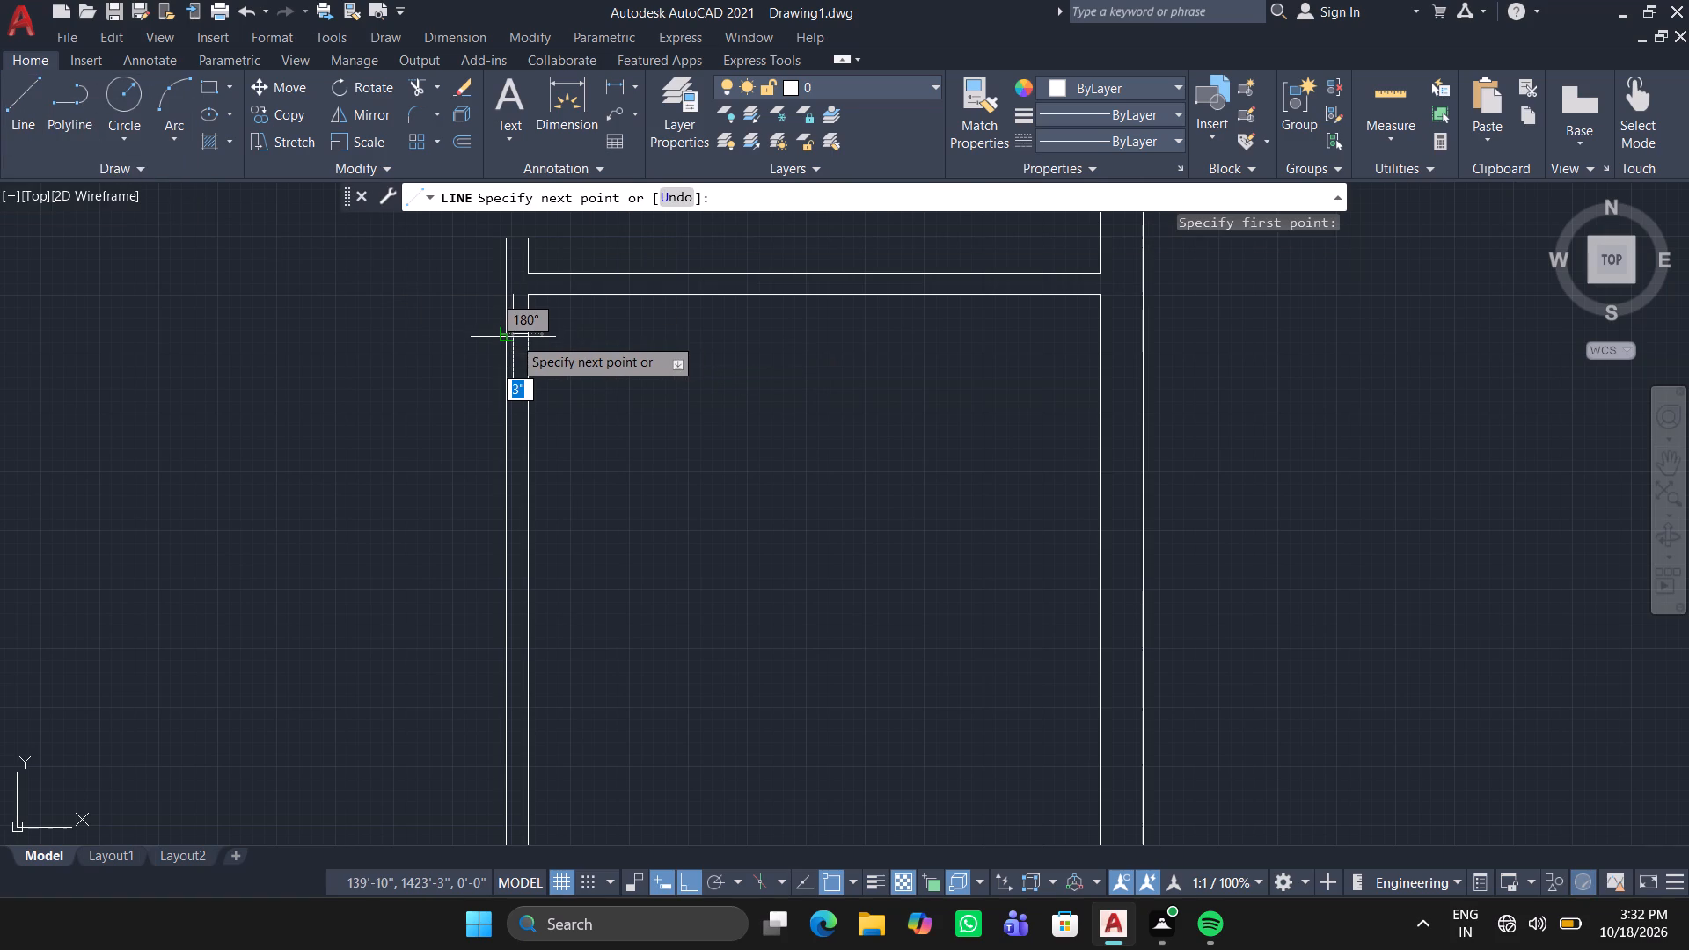
left_click(513, 337)
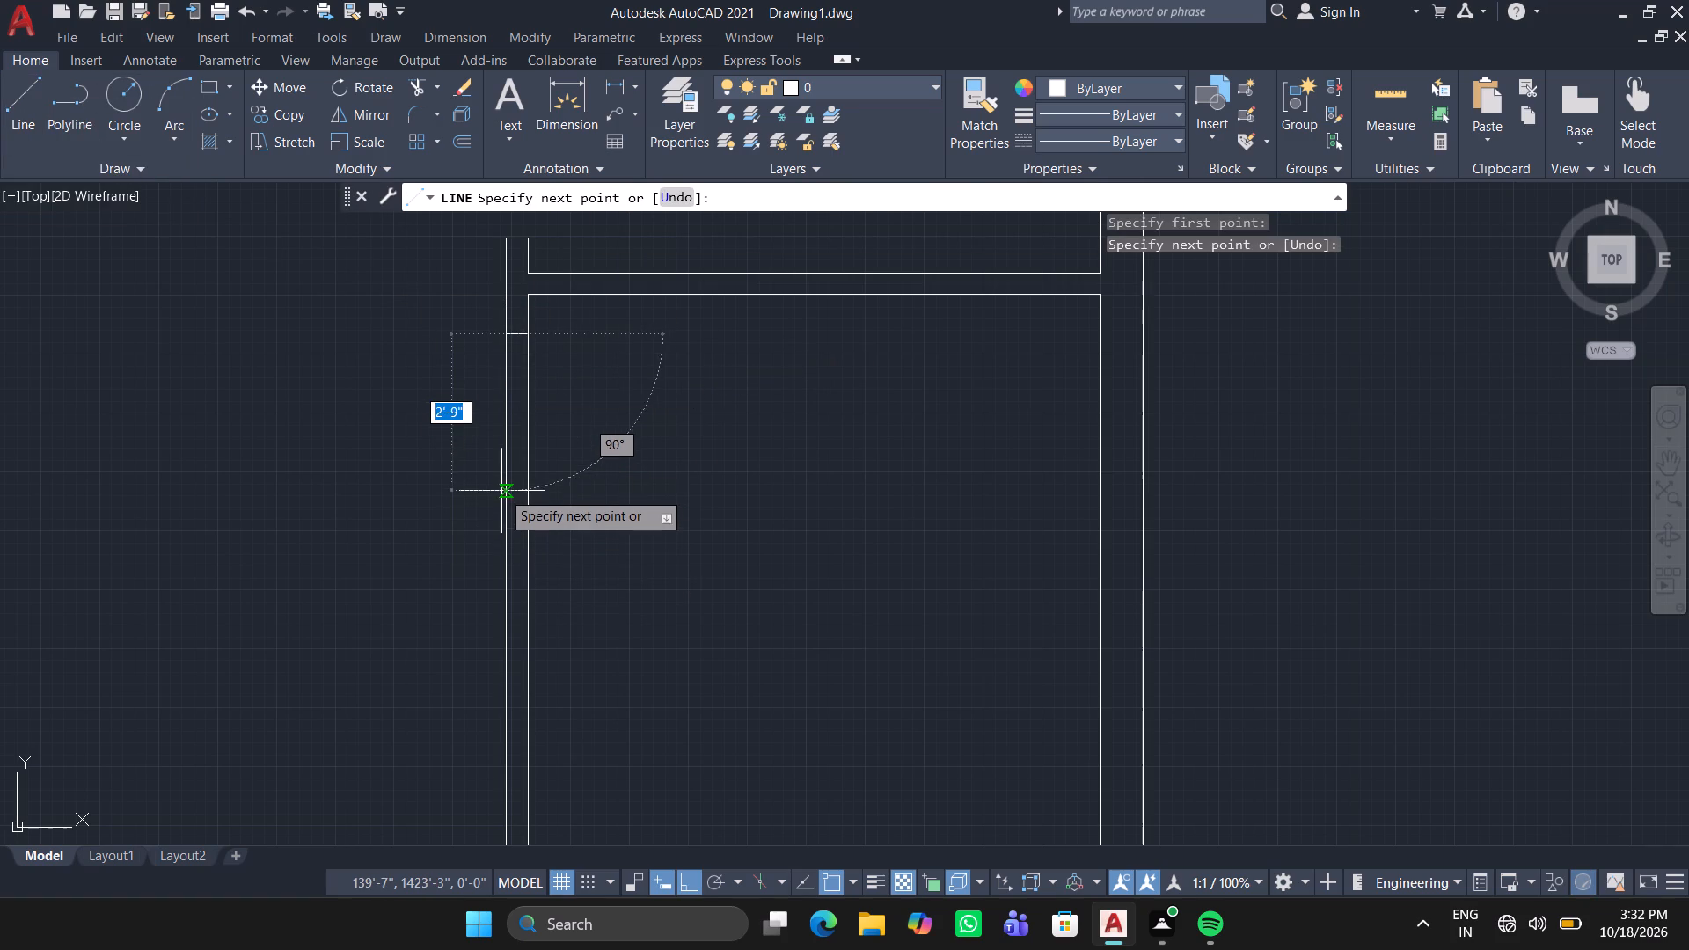
left_click(507, 482)
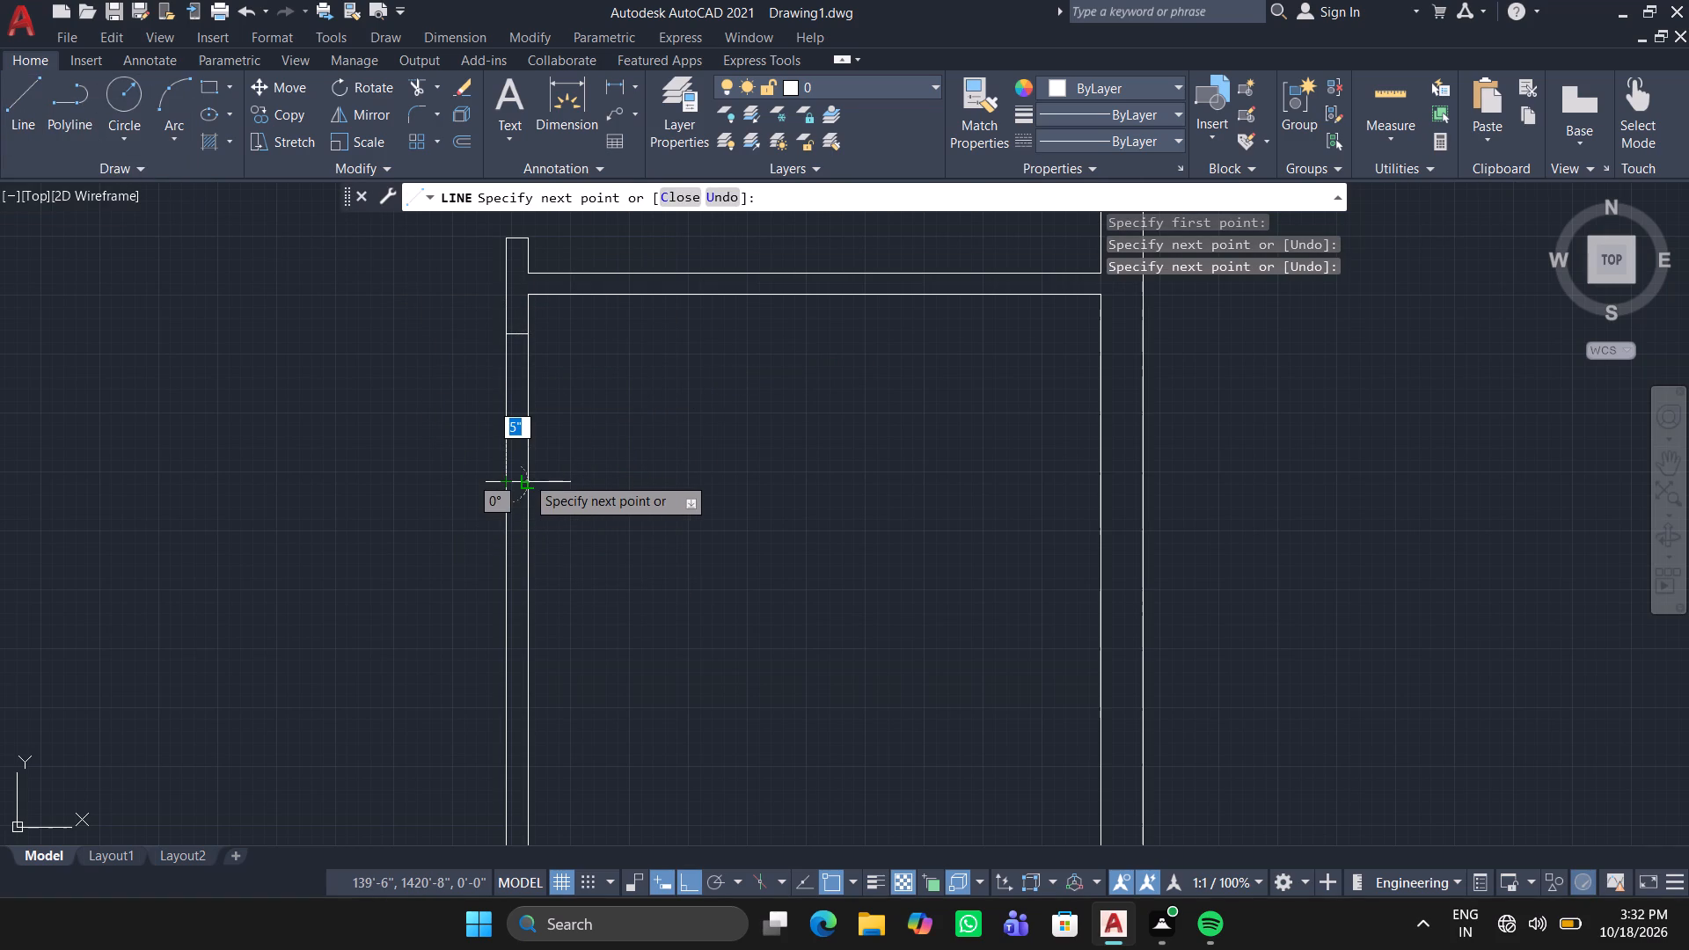
left_click(526, 476)
key("Return")
Trim the wall lines between the two new jamb lines to open the long east room's doorway.
type("tr")
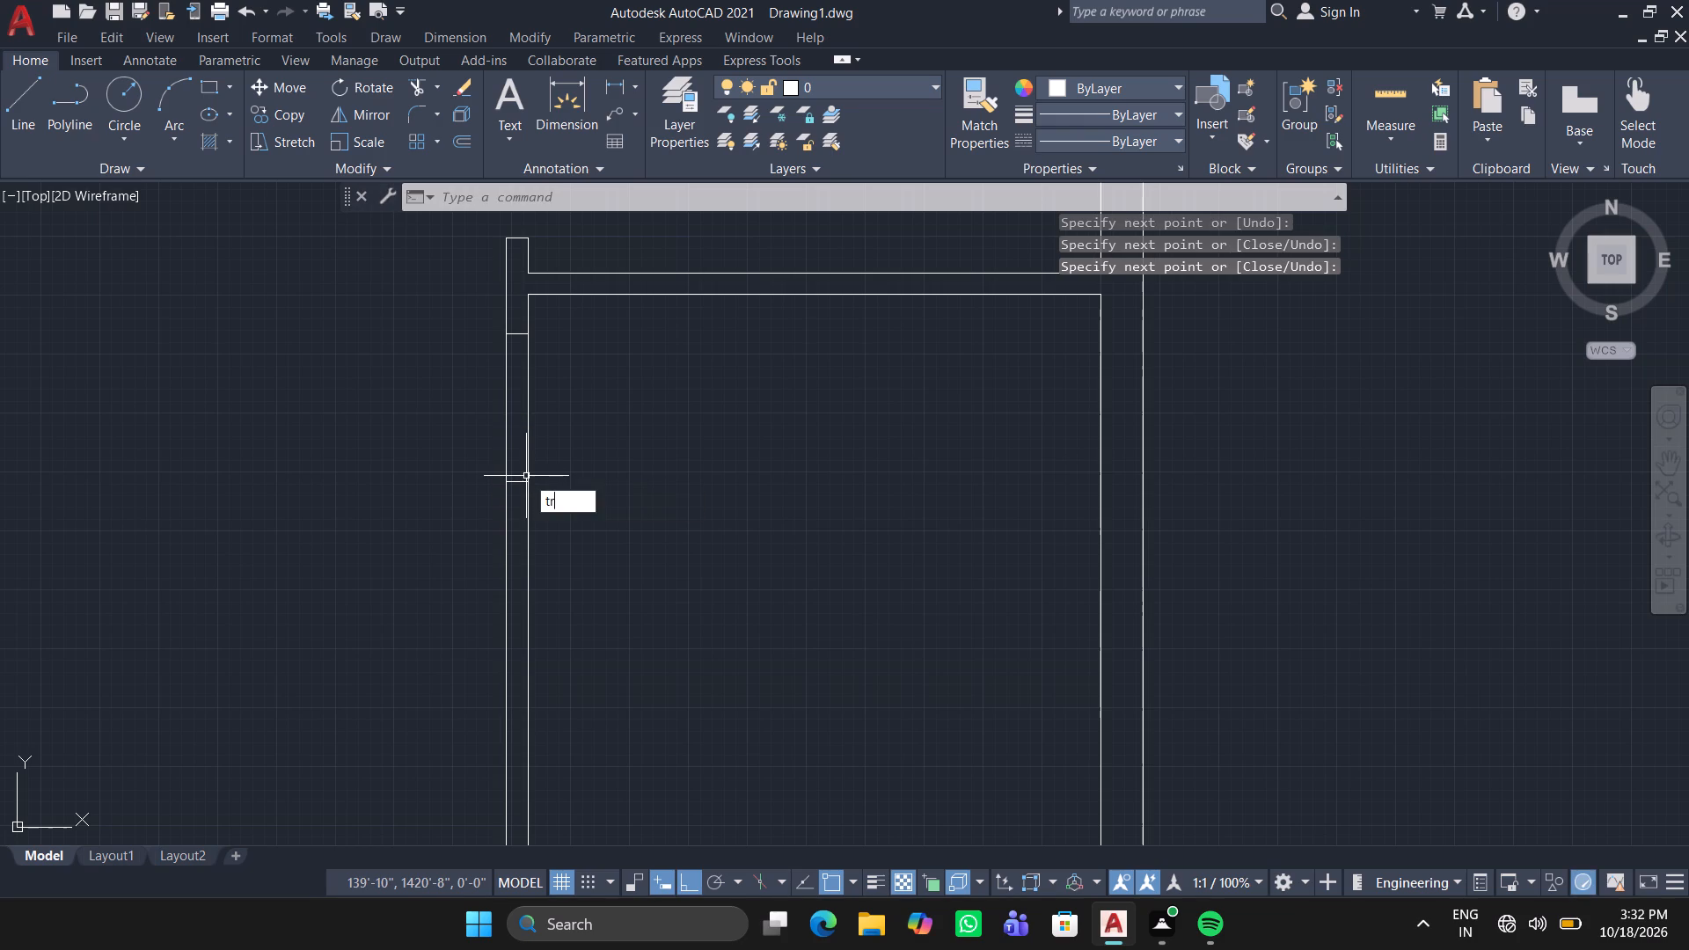
key("Return")
left_click_drag(607, 415, 578, 405)
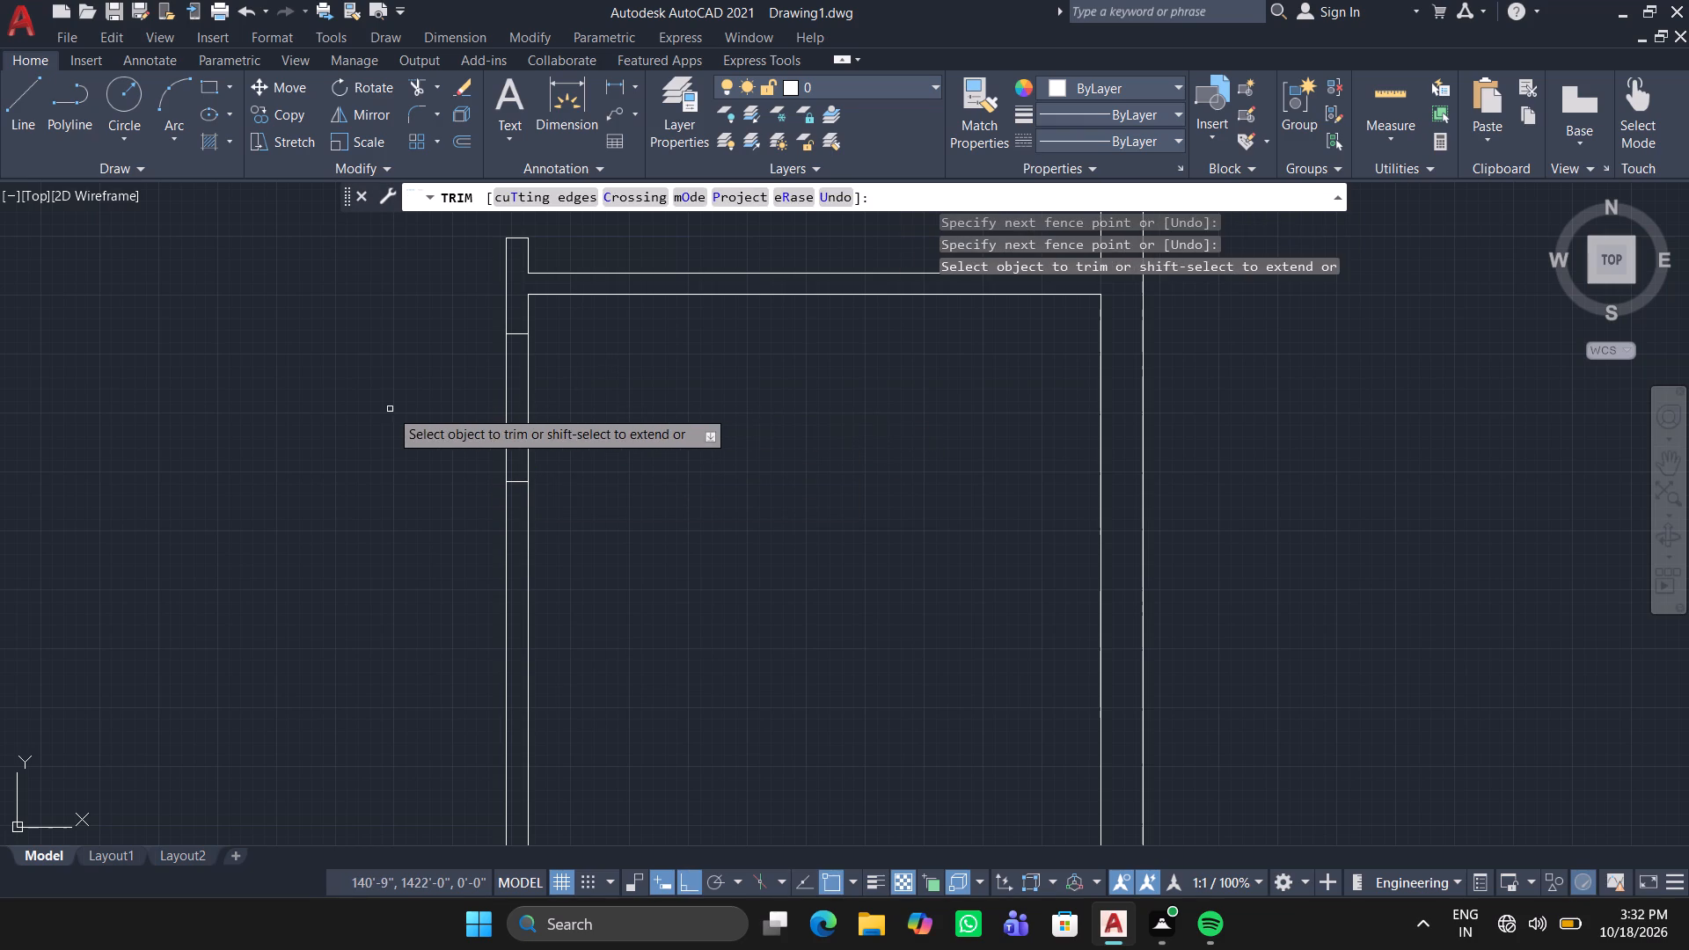
left_click_drag(390, 409, 613, 409)
key("Return")
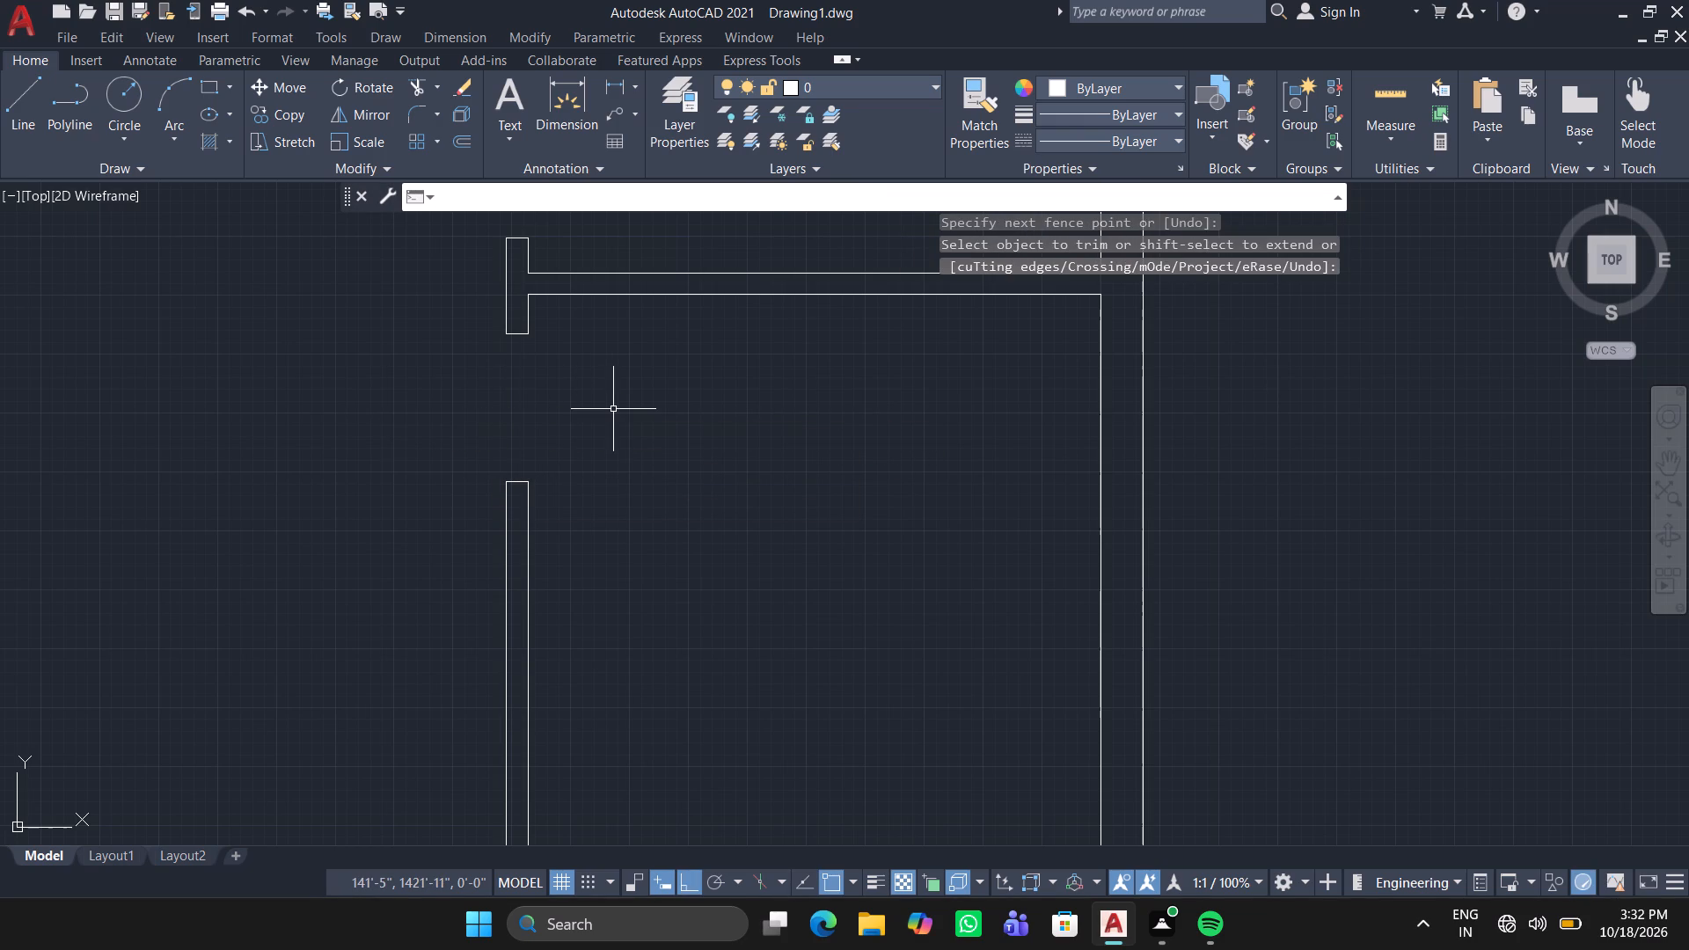
Draw two jamb lines about 8'-2" apart across the south-central room's north wall, joined along its south face.
scroll(518, 565, "down", 4)
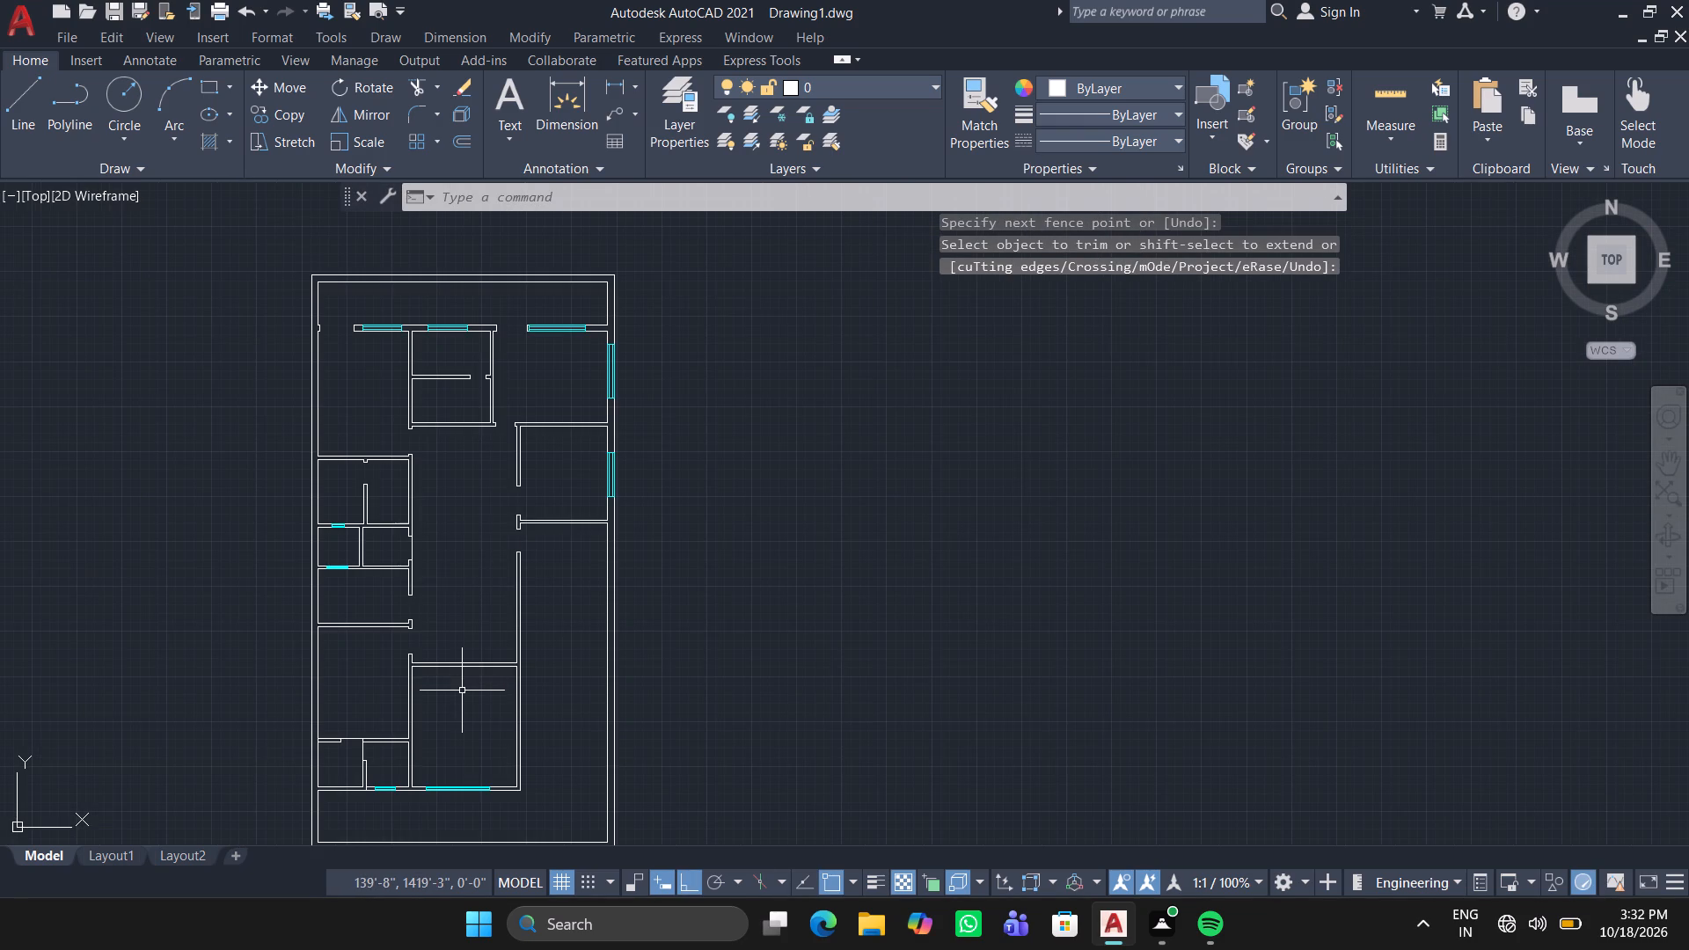
scroll(460, 691, "up", 3)
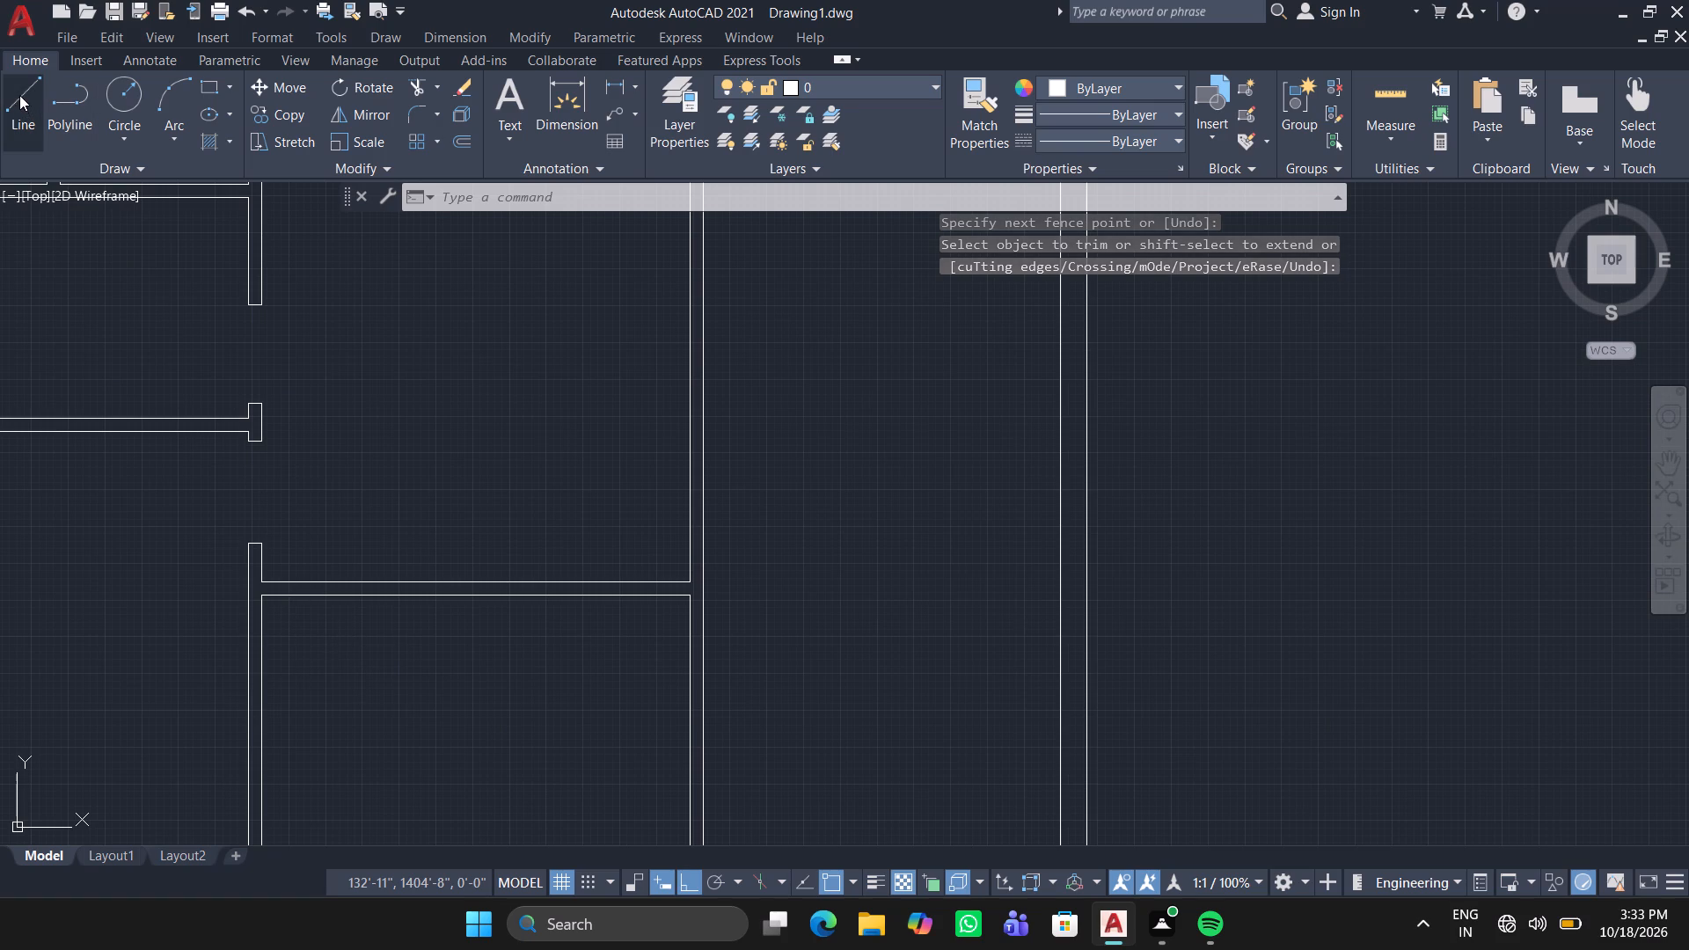
left_click(19, 94)
scroll(272, 568, "up", 2)
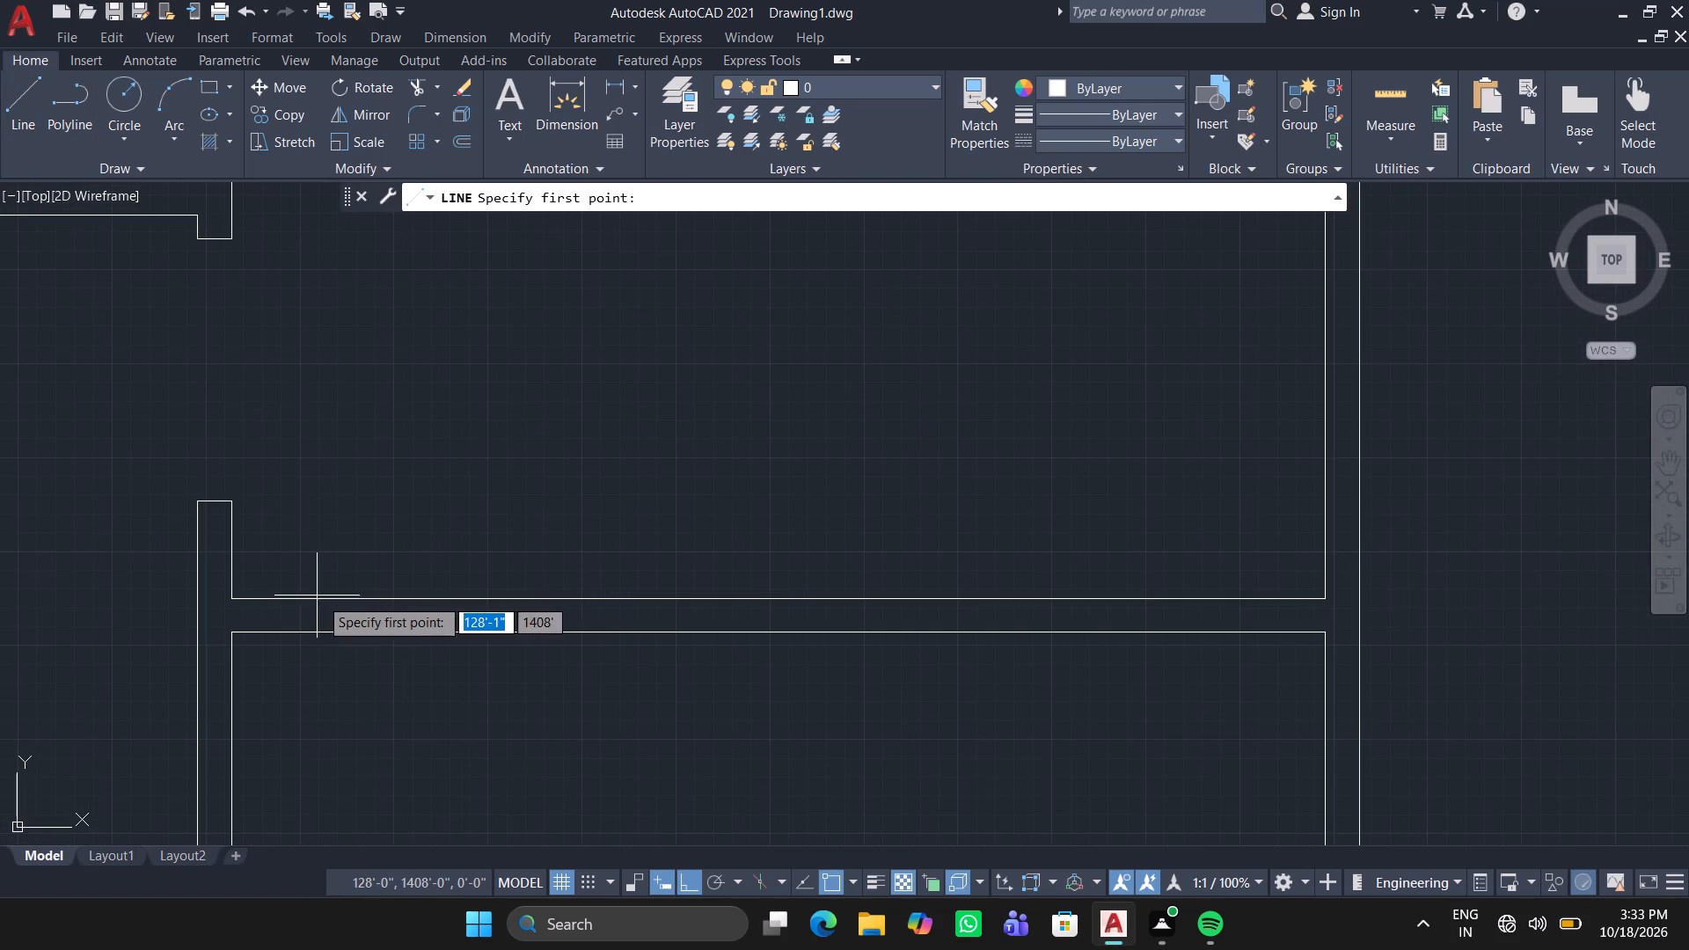
left_click(362, 603)
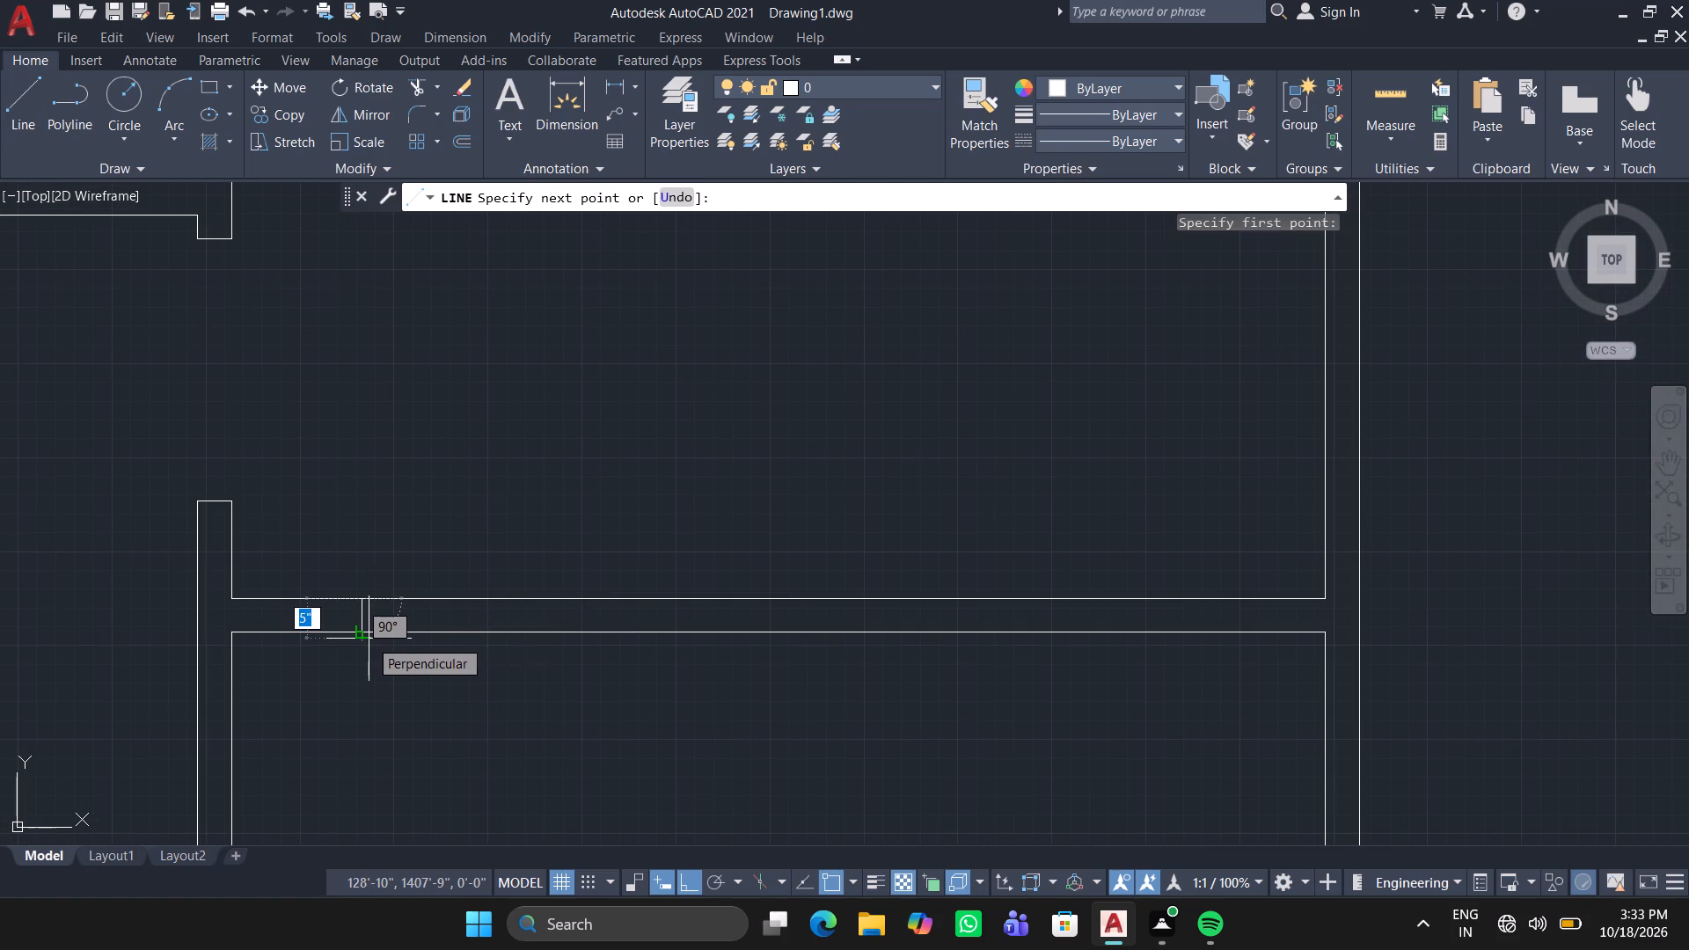
left_click(365, 633)
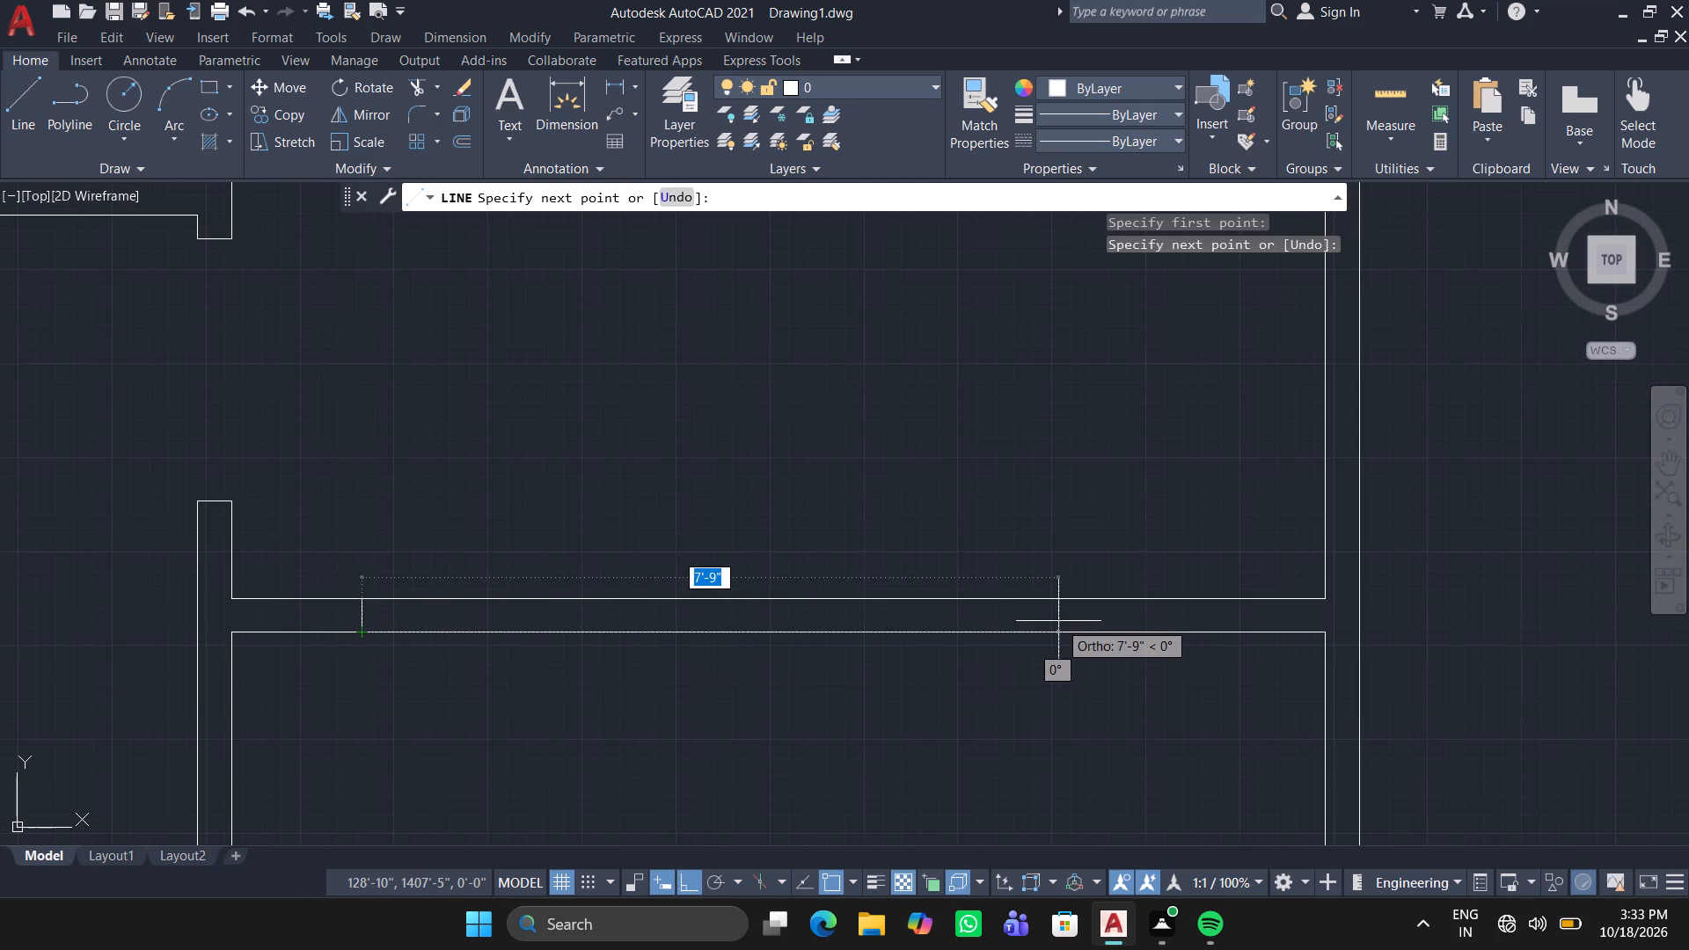
left_click(1098, 636)
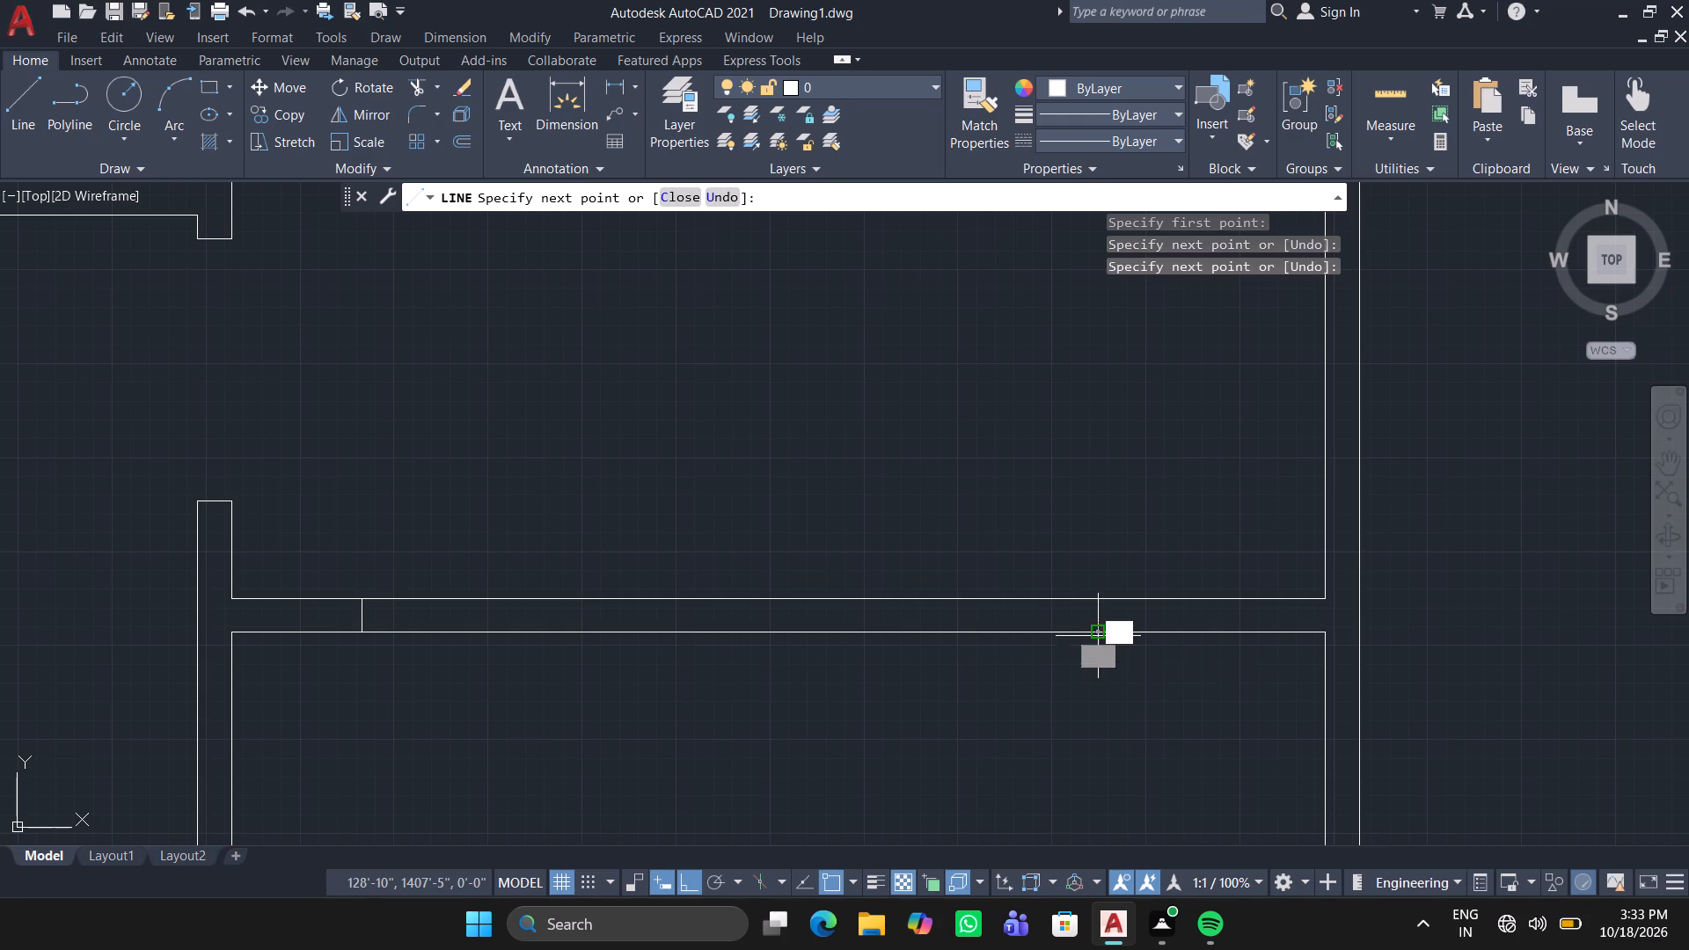
left_click(1098, 598)
key("Return")
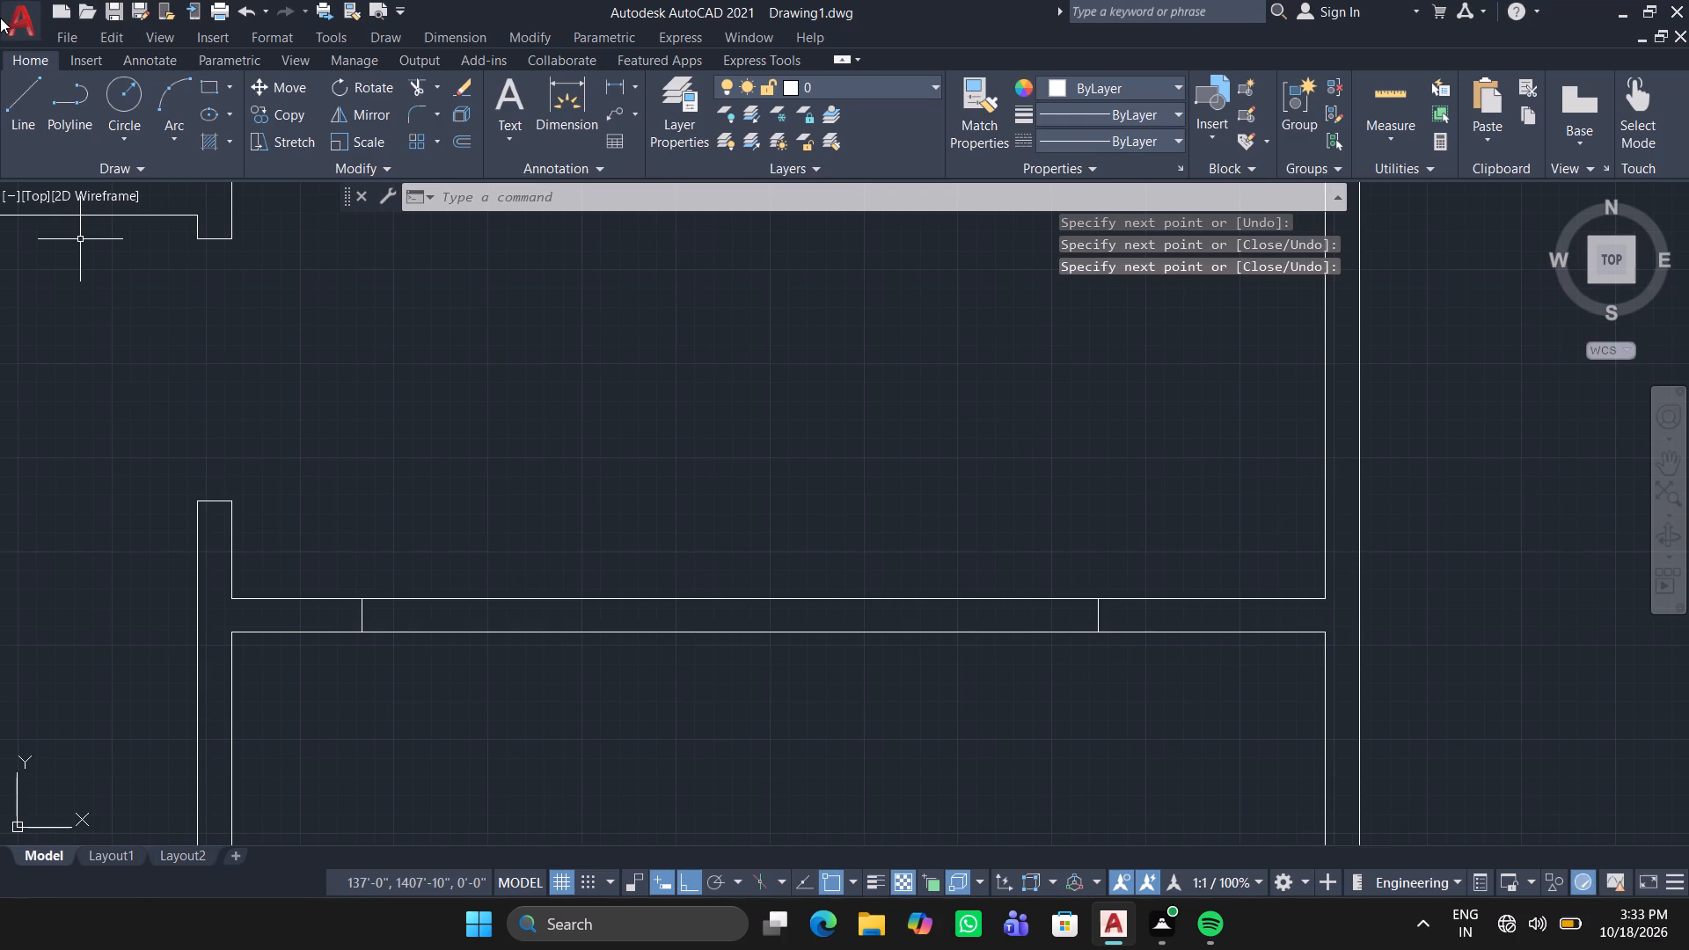
Trim the wall lines between the two new jambs to open the south-central room's north wall.
left_click(420, 87)
left_click_drag(611, 352, 654, 795)
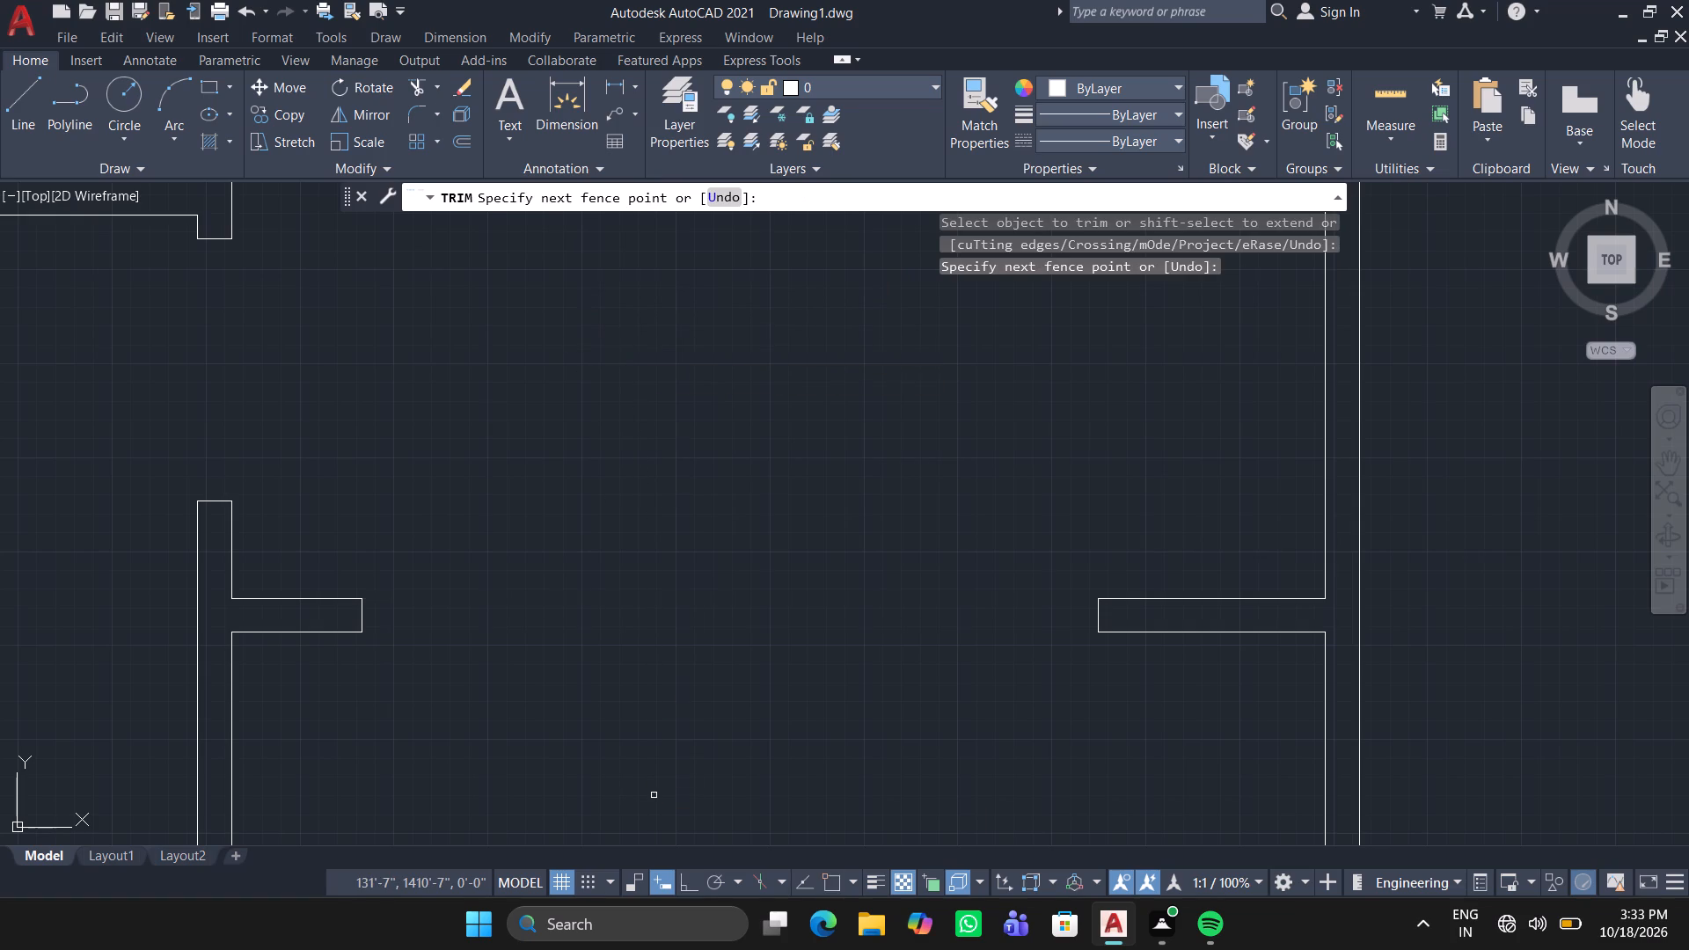
key("Return")
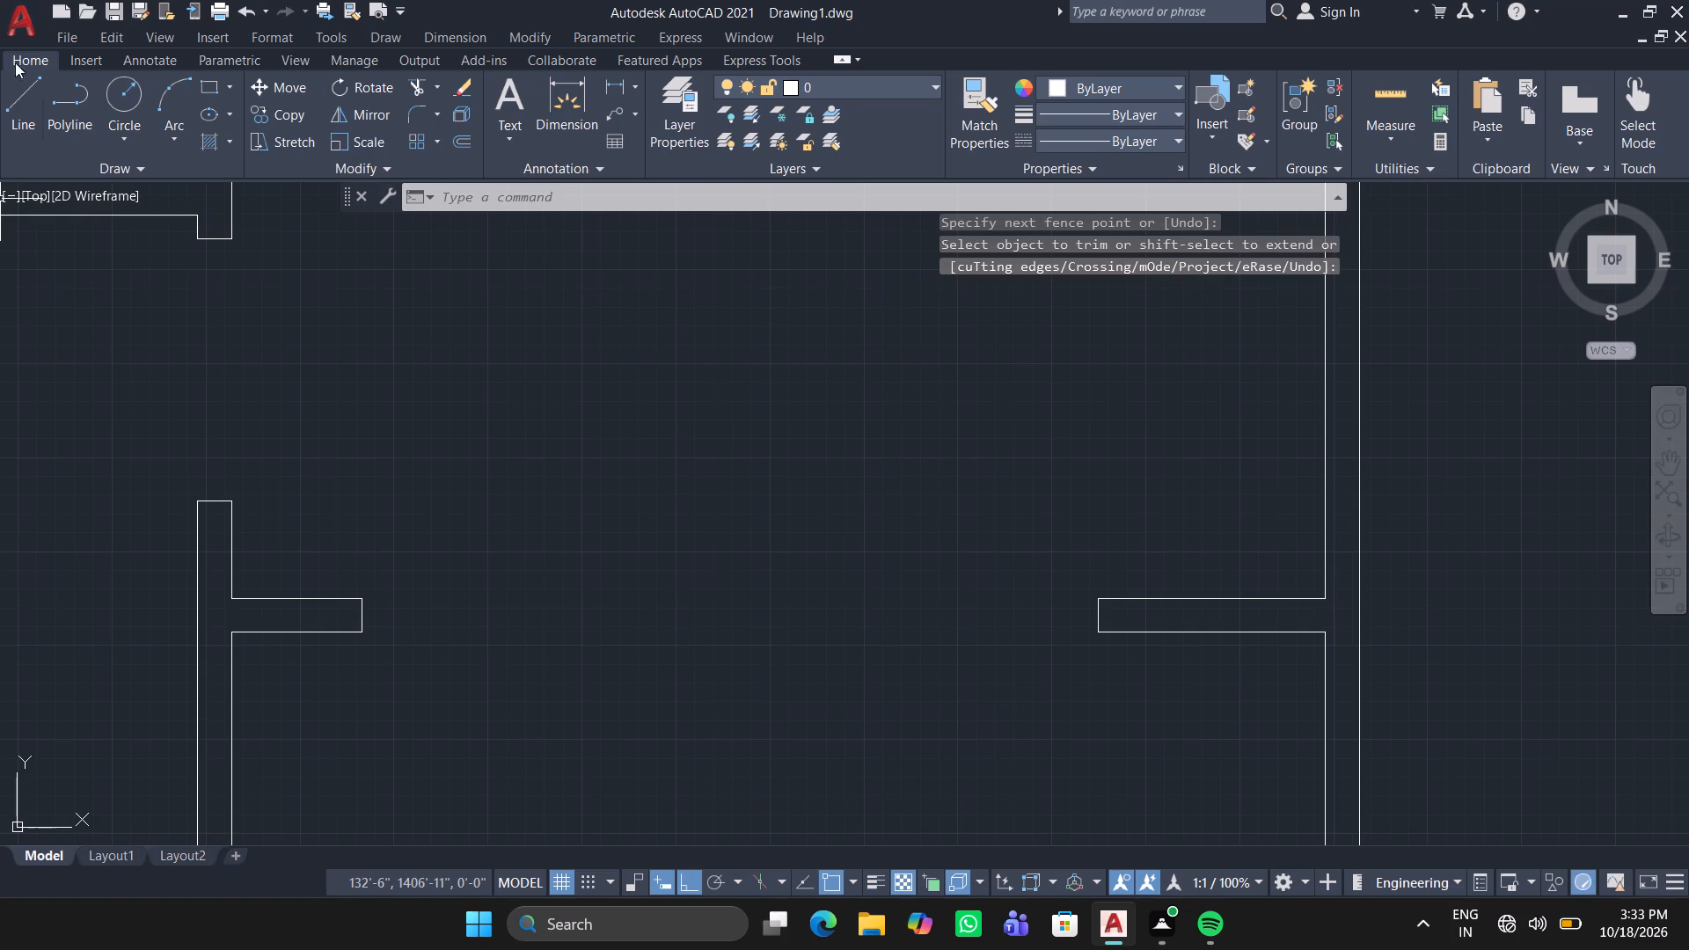
Load the ISO dash linetype ACAD_ISO02W100 into the drawing.
left_click(1143, 136)
left_click(1116, 246)
left_click(1041, 274)
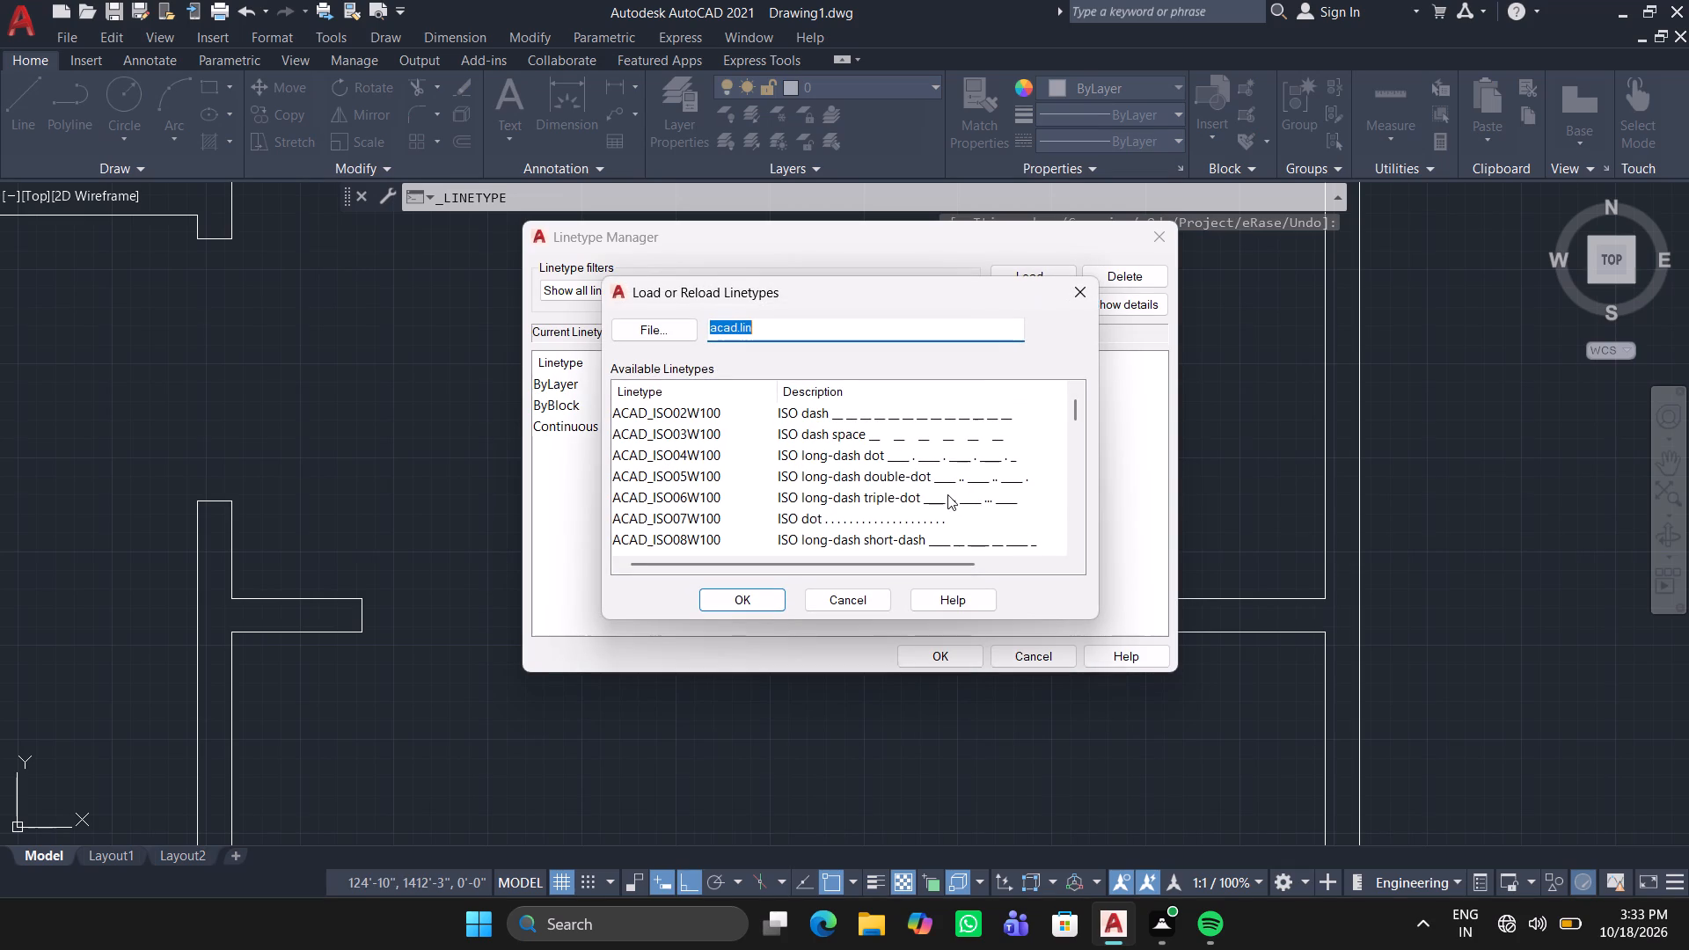
double_click(964, 420)
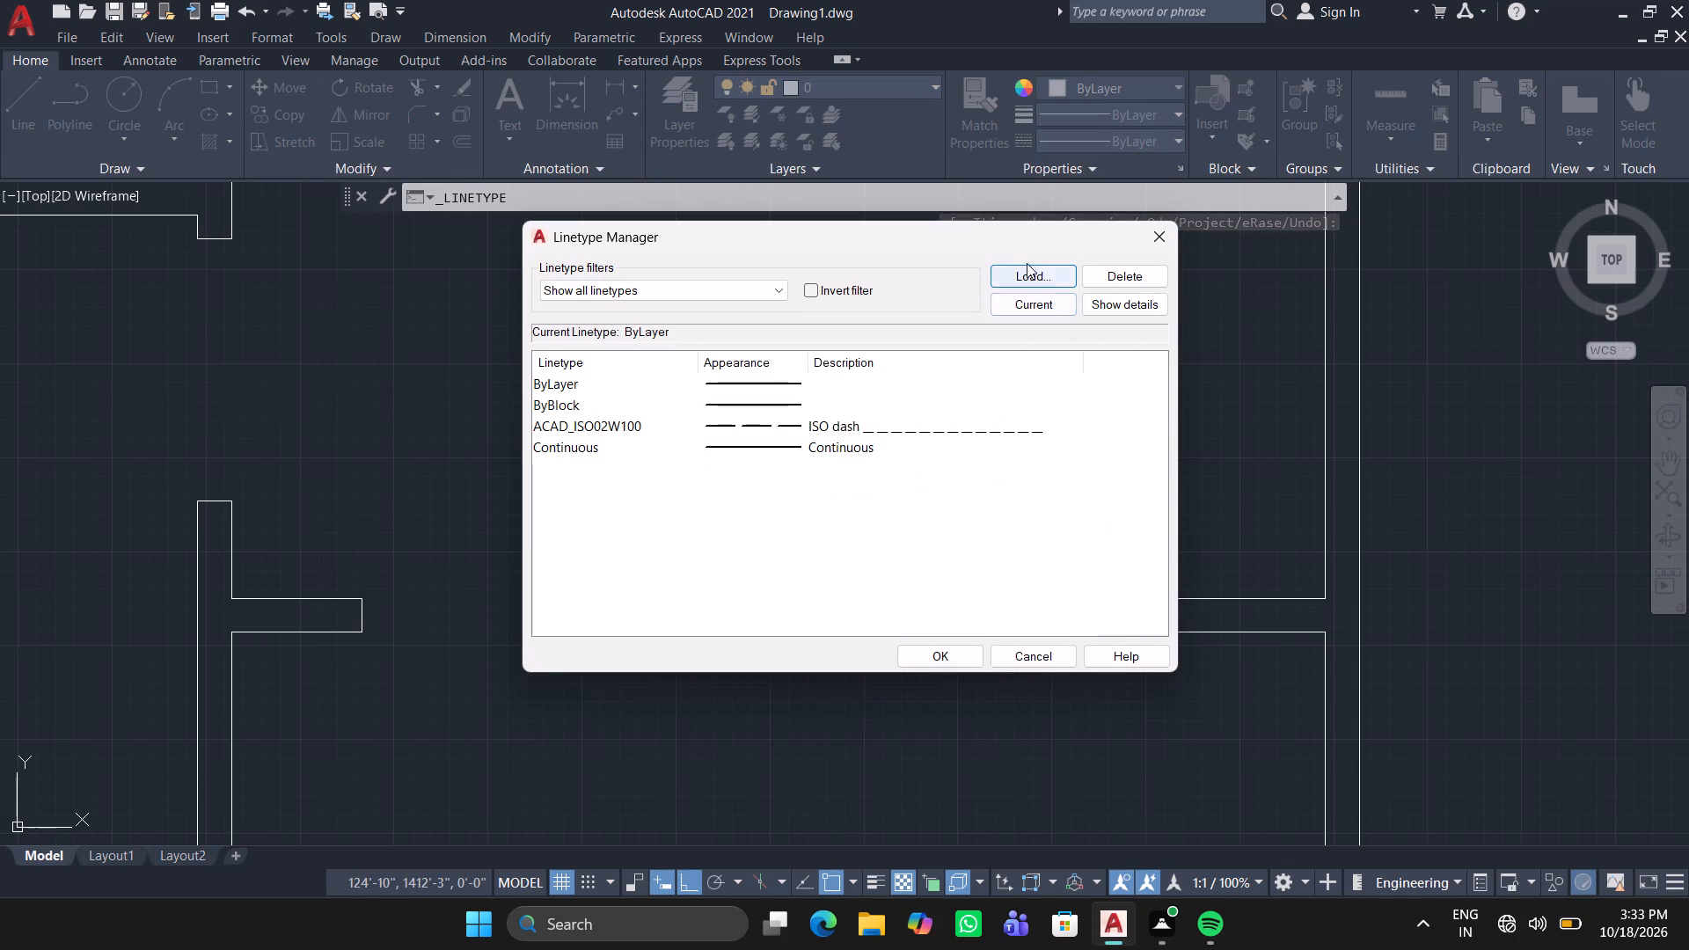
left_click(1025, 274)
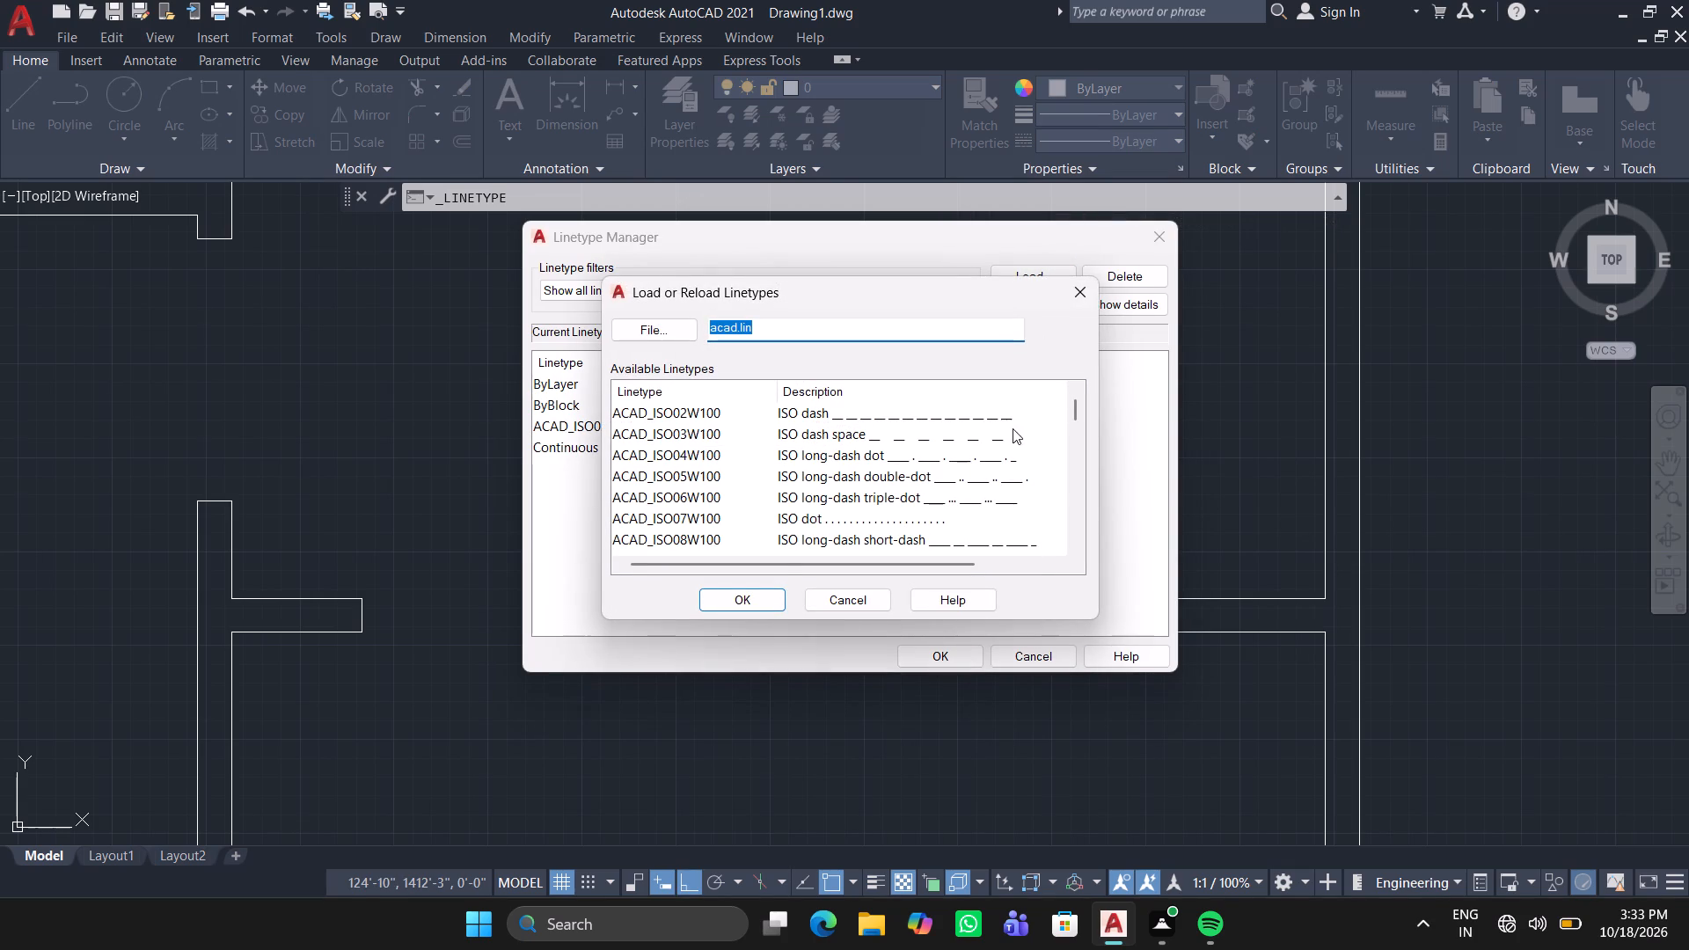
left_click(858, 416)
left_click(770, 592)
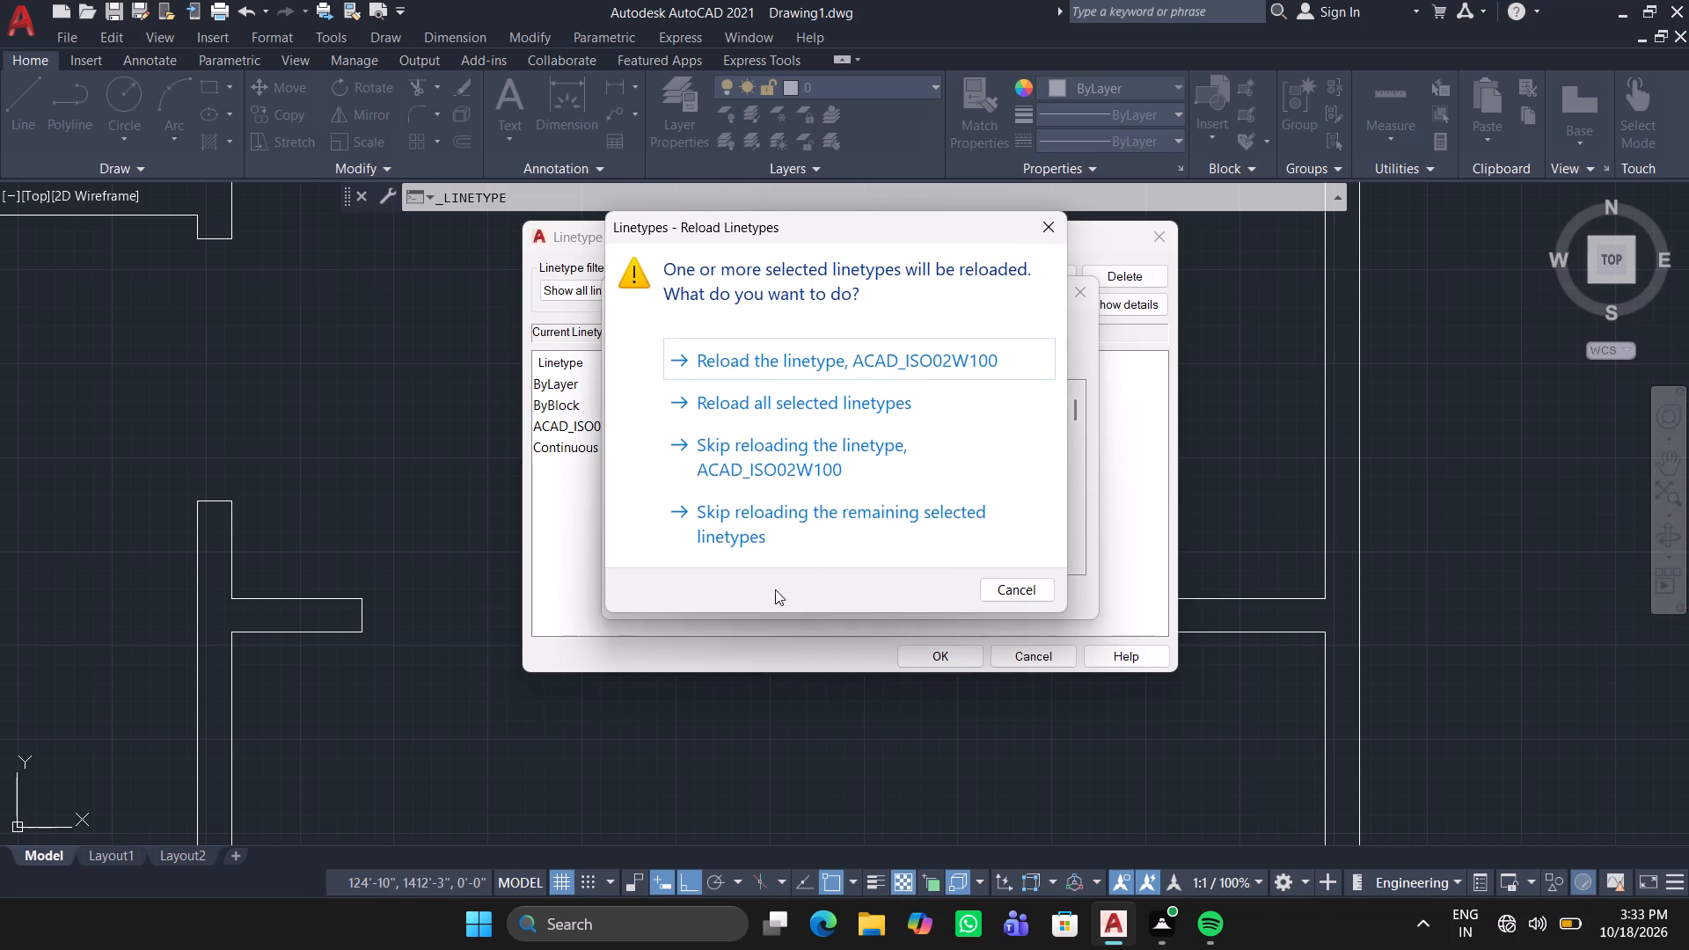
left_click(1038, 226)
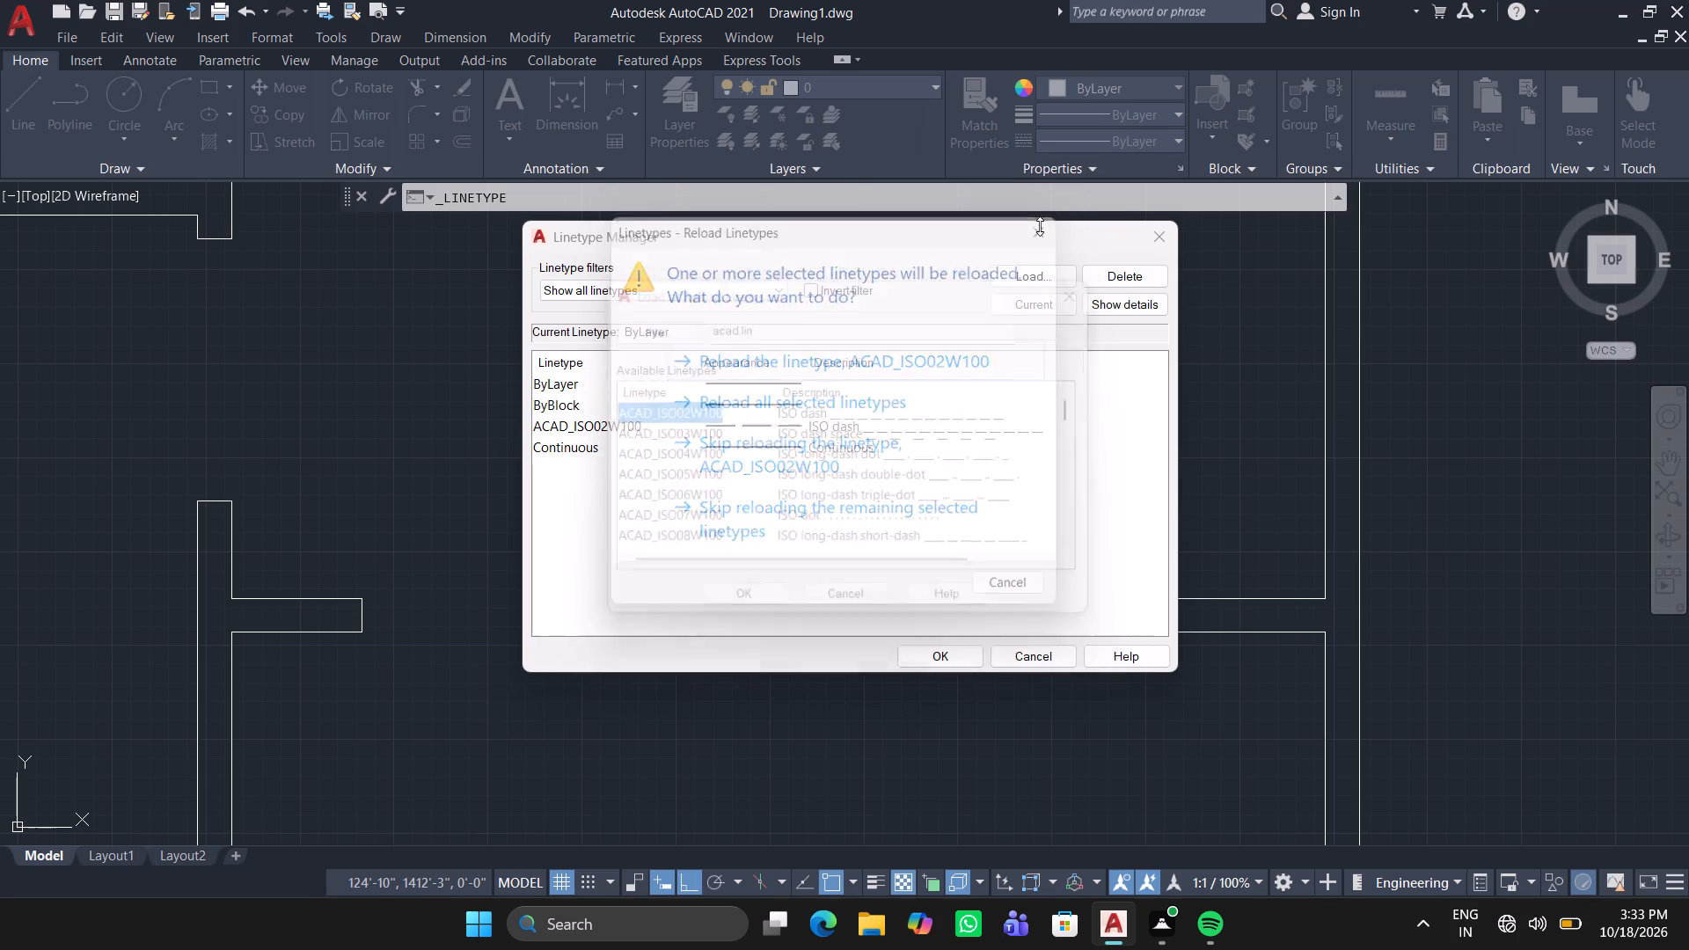
Make the ACAD_ISO02W100 dashed linetype current for new objects.
left_click(940, 647)
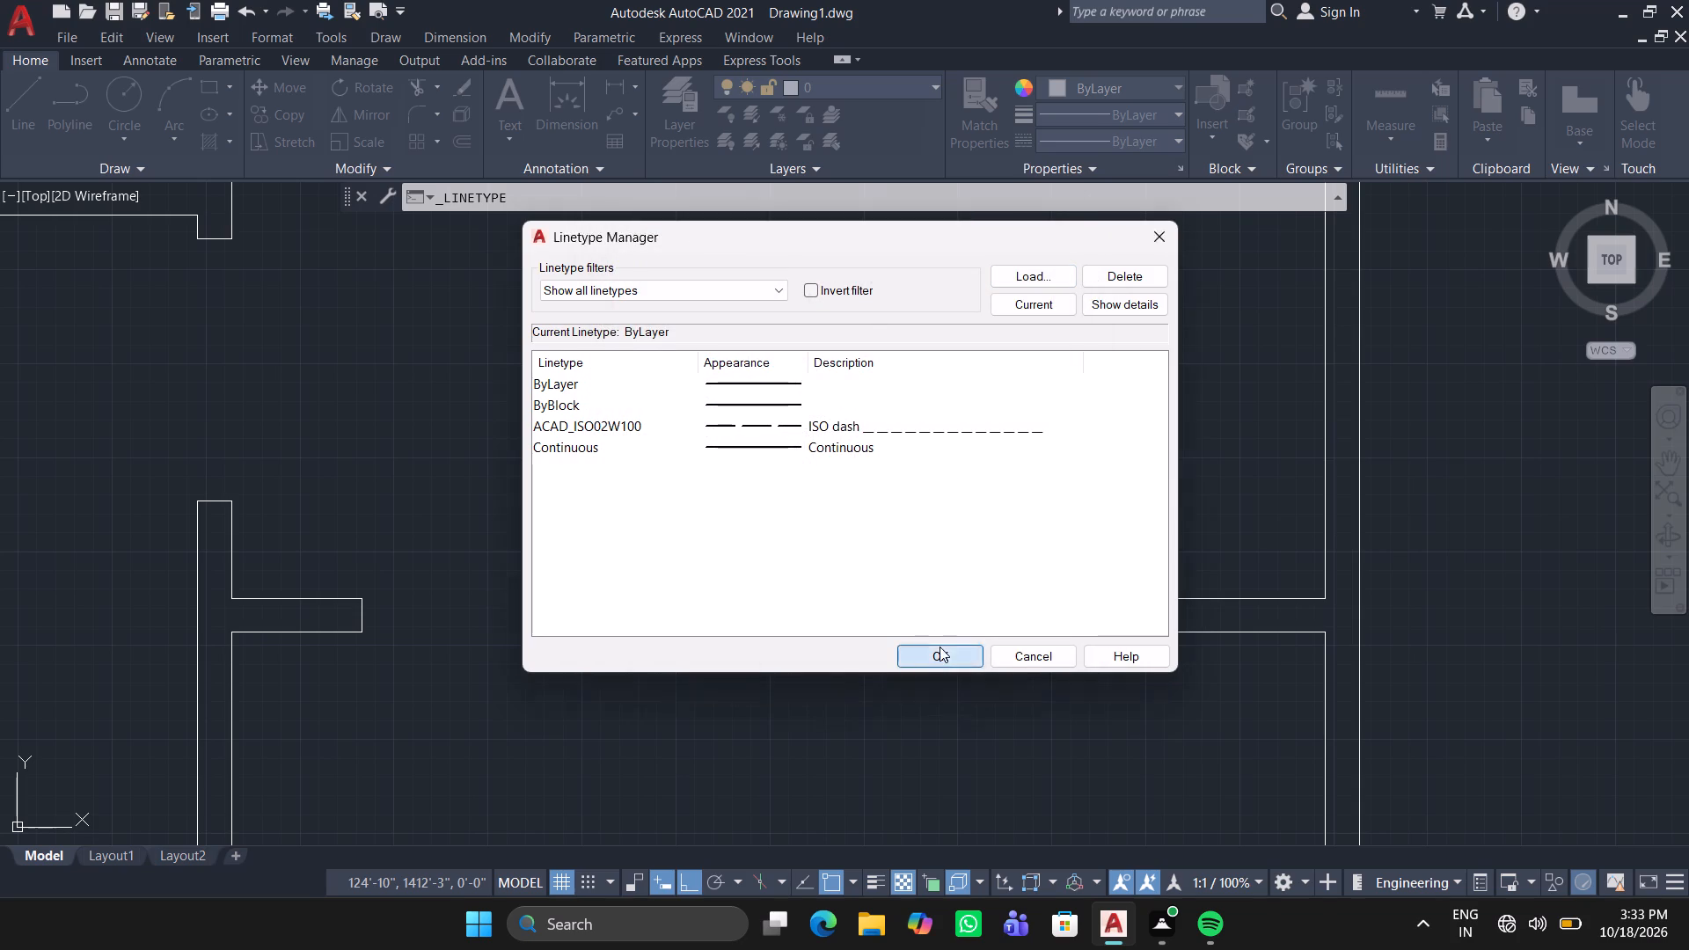
left_click(1174, 106)
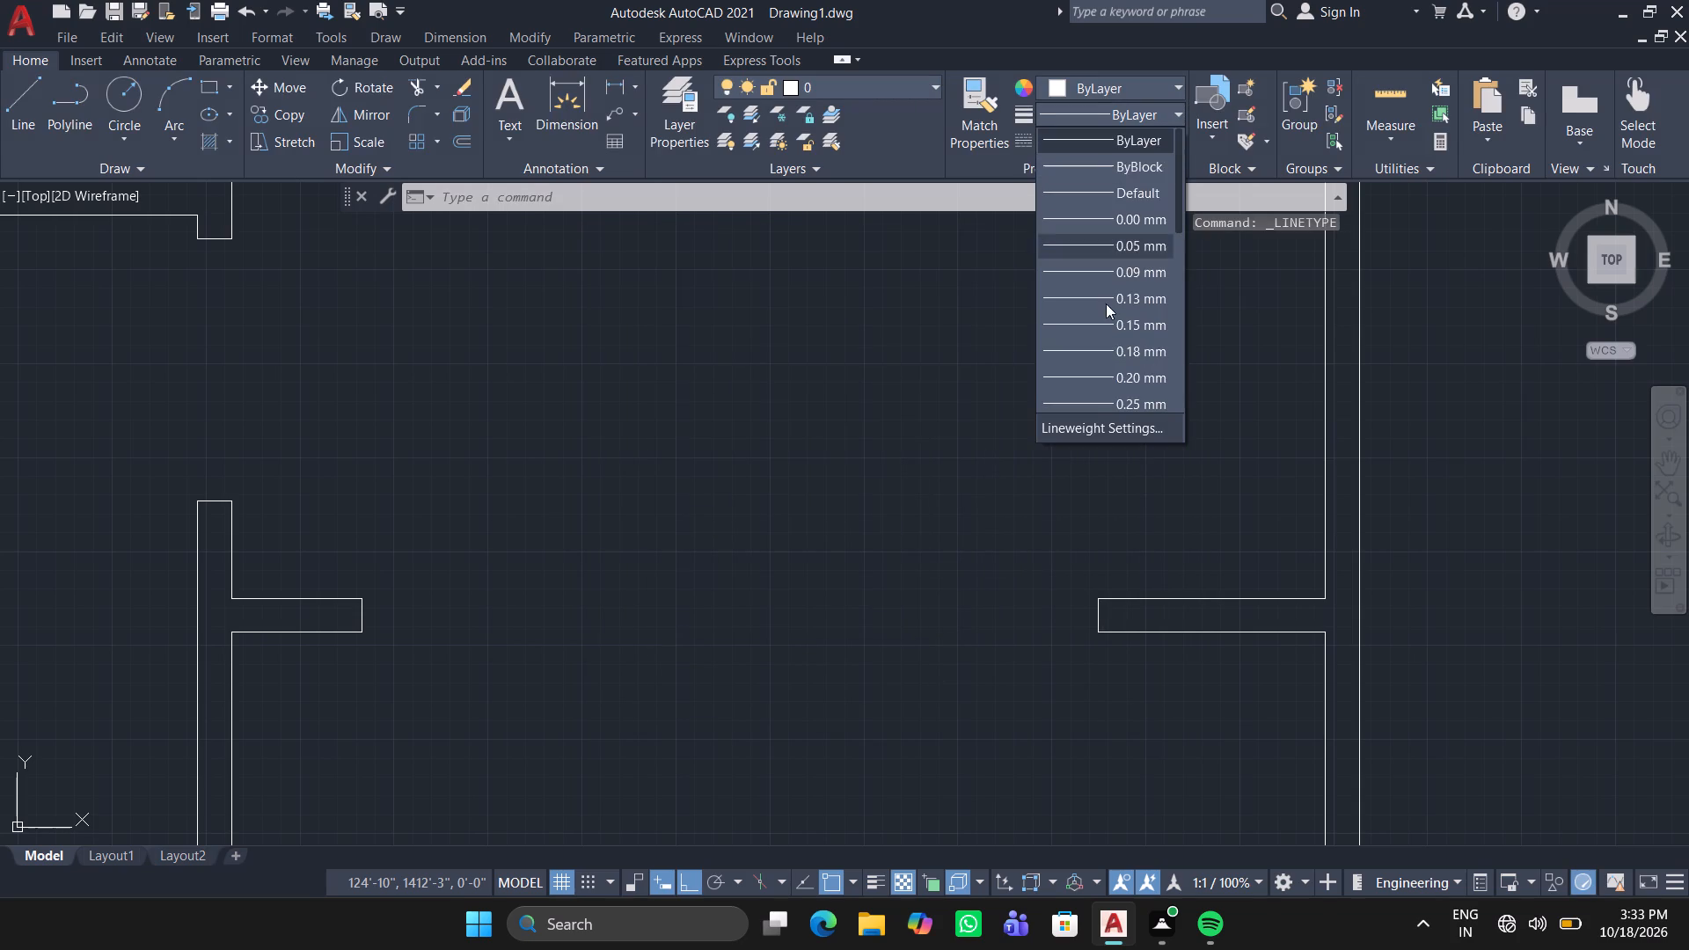
left_click(827, 436)
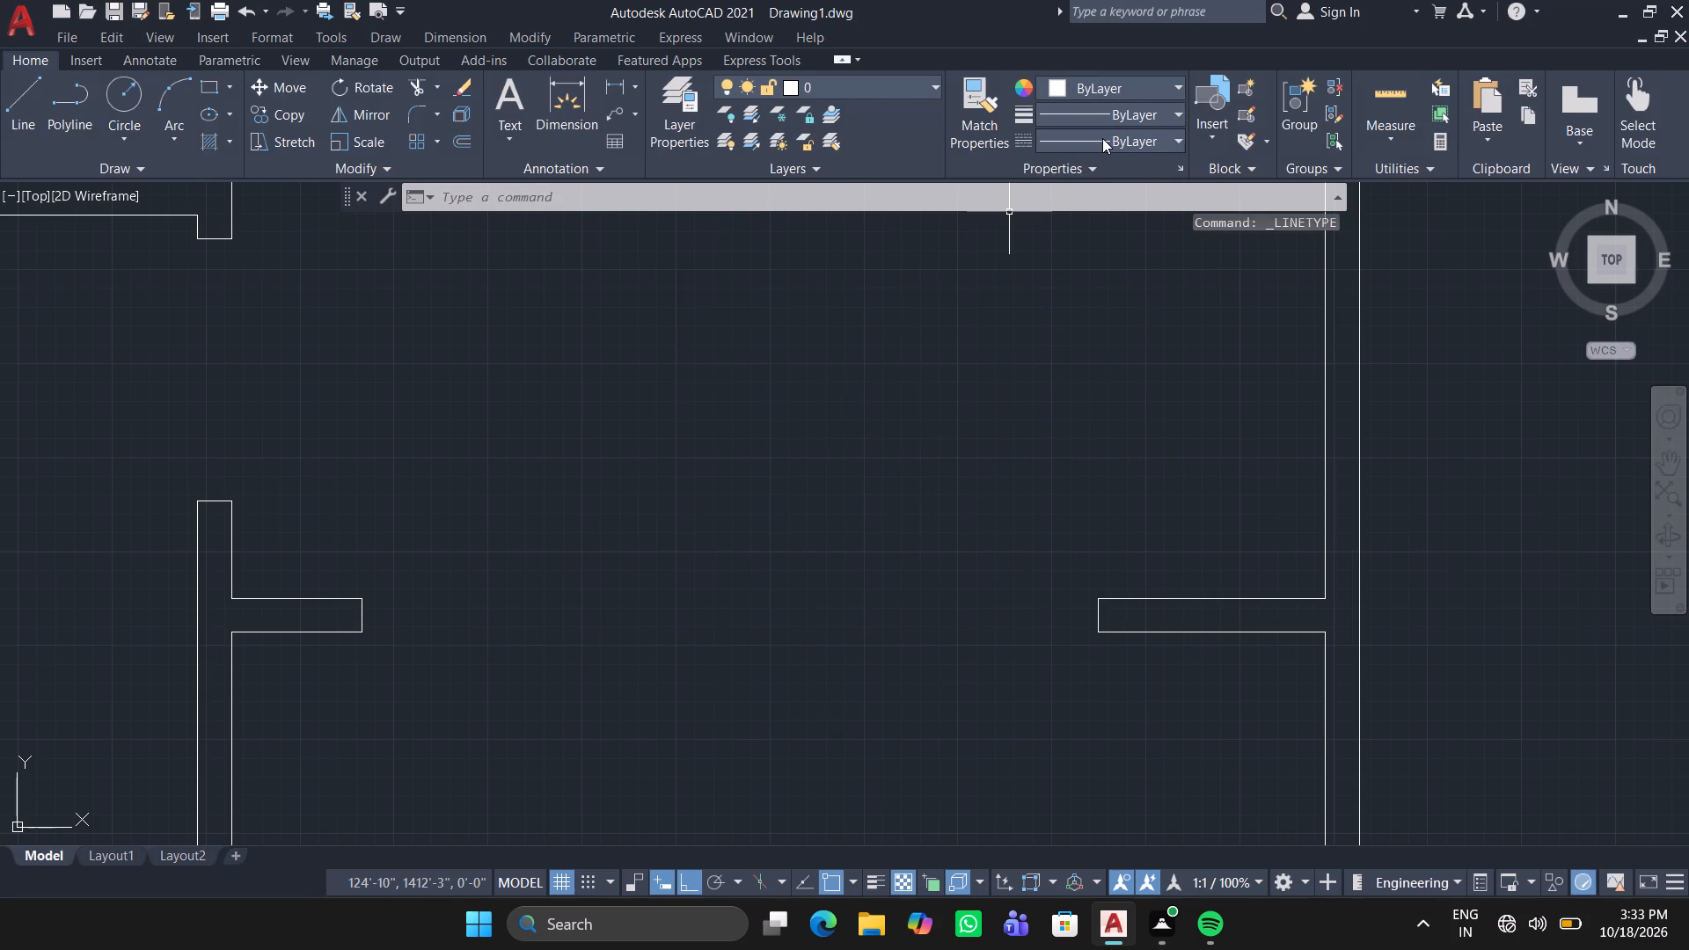
left_click(1101, 138)
left_click(1101, 215)
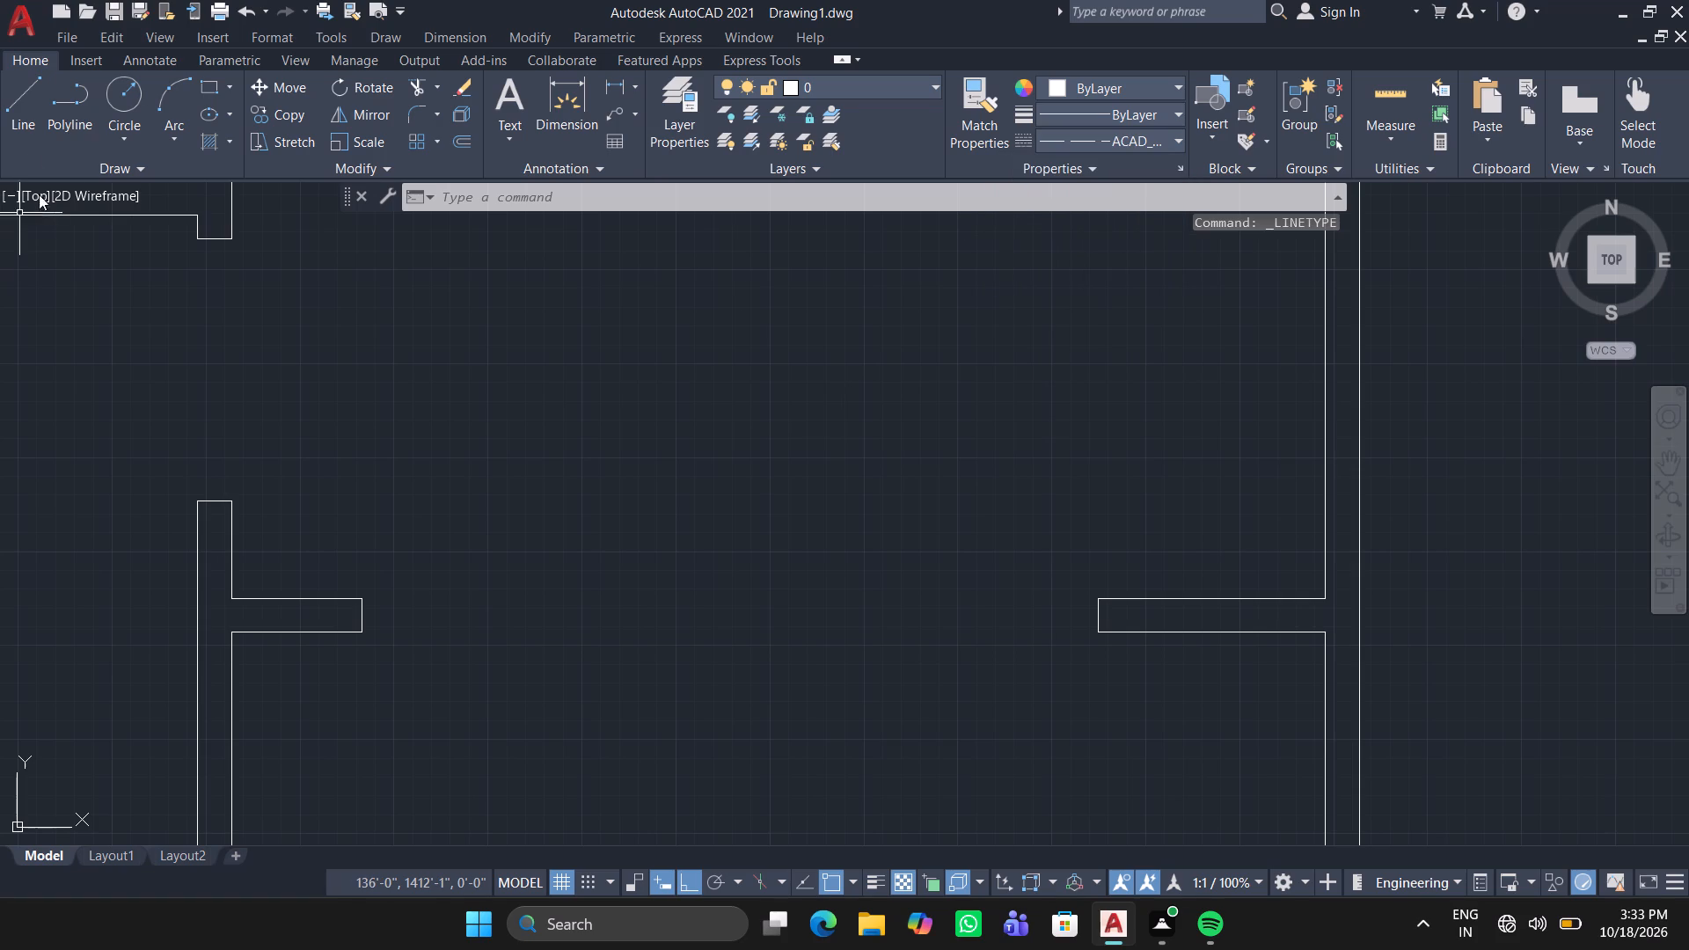
Draw a dashed line about 8'-2" long across the new opening, joining the jambs' north ends.
left_click(23, 91)
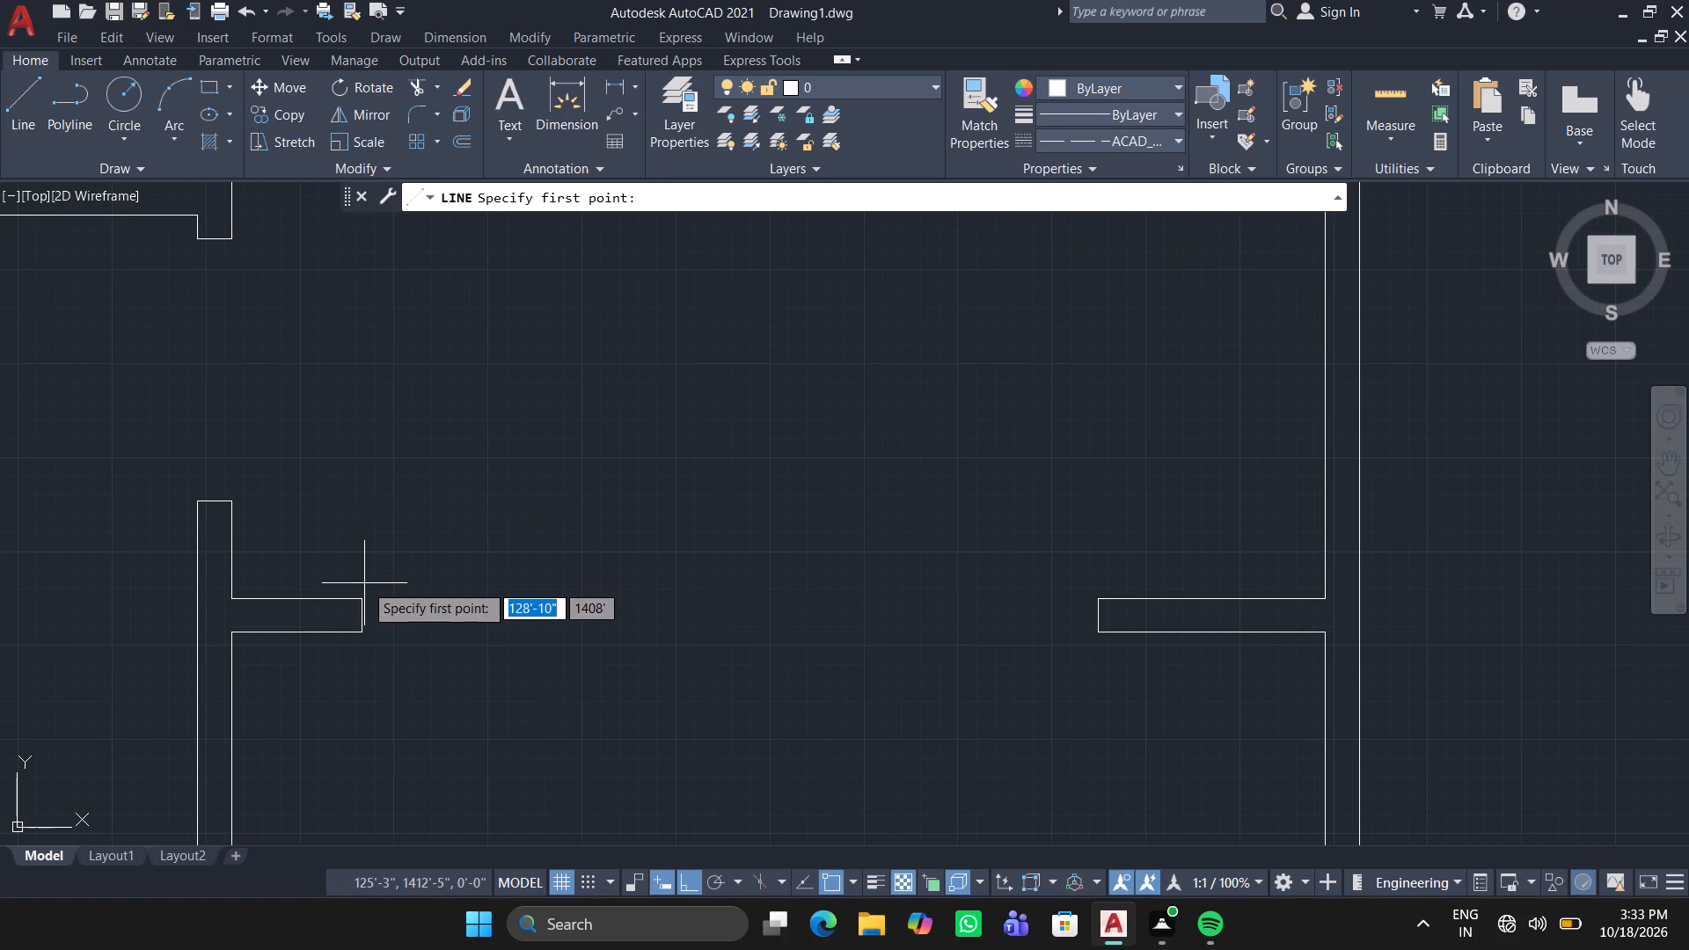
left_click(362, 605)
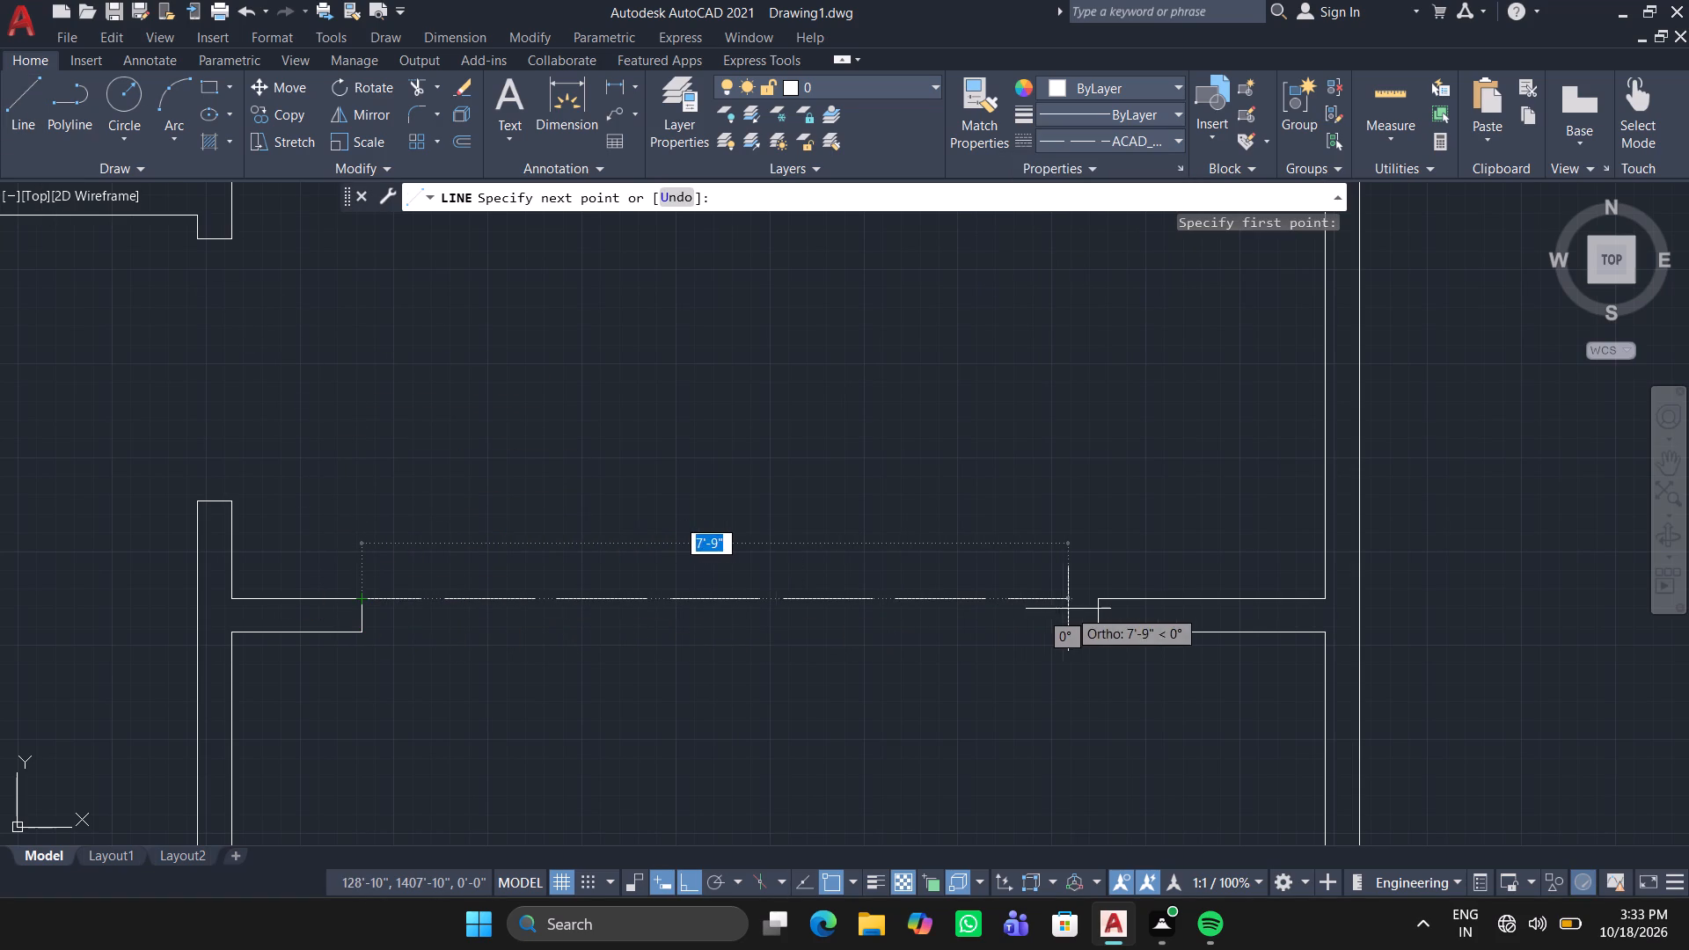
left_click(1100, 602)
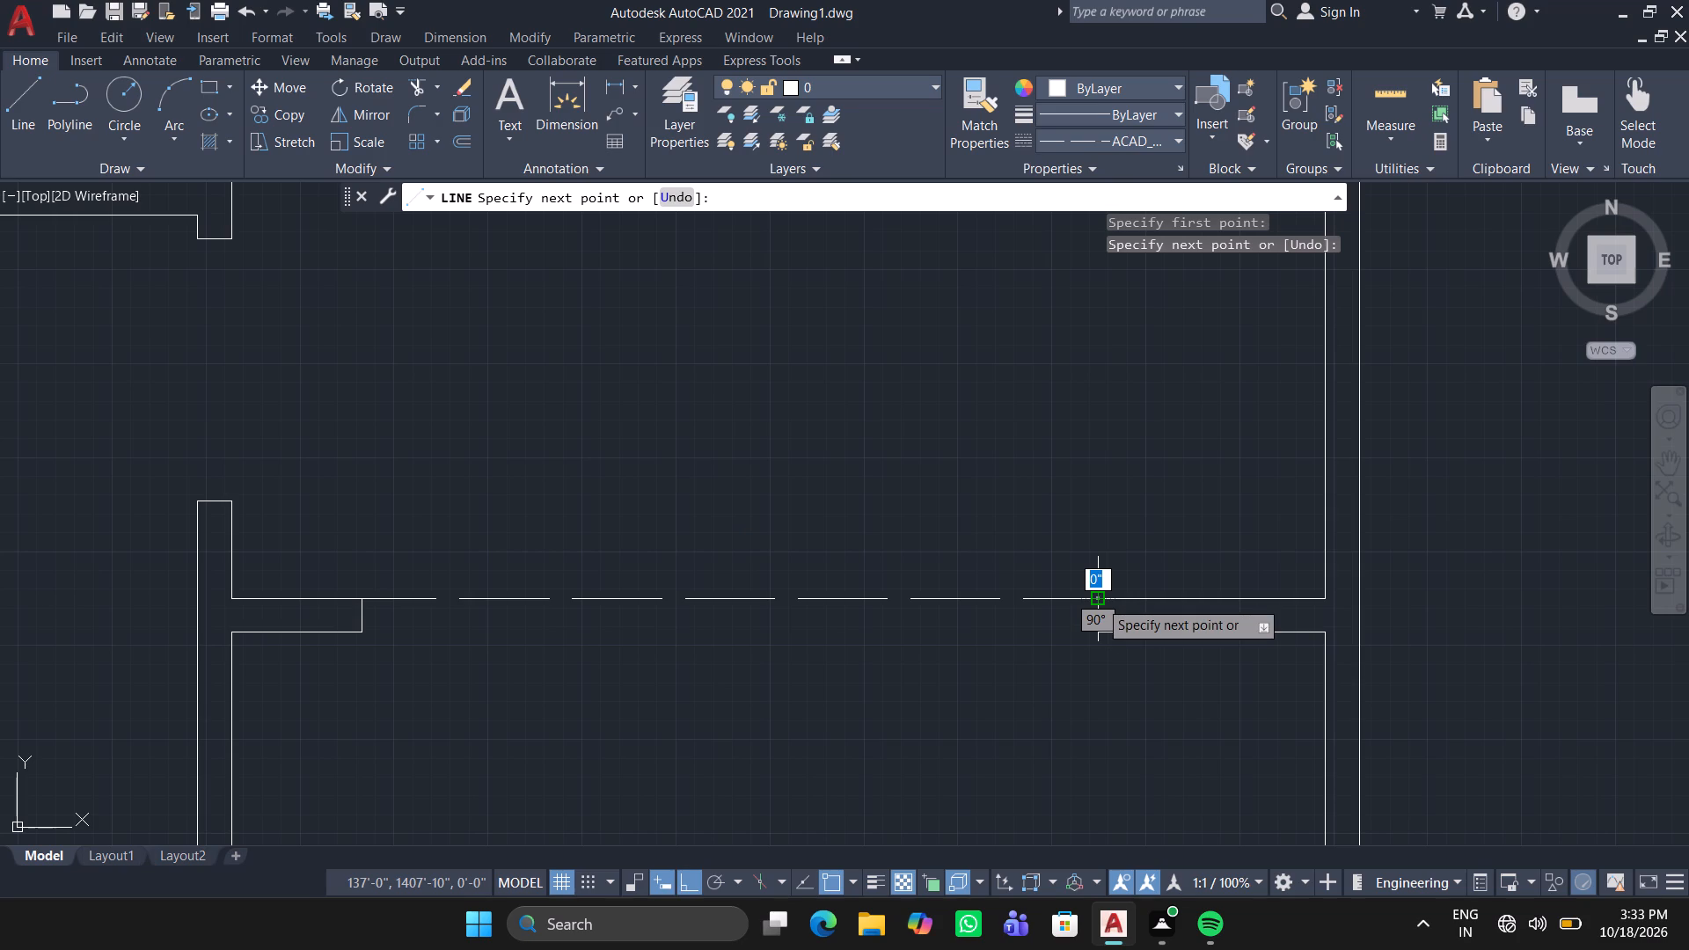
key("space")
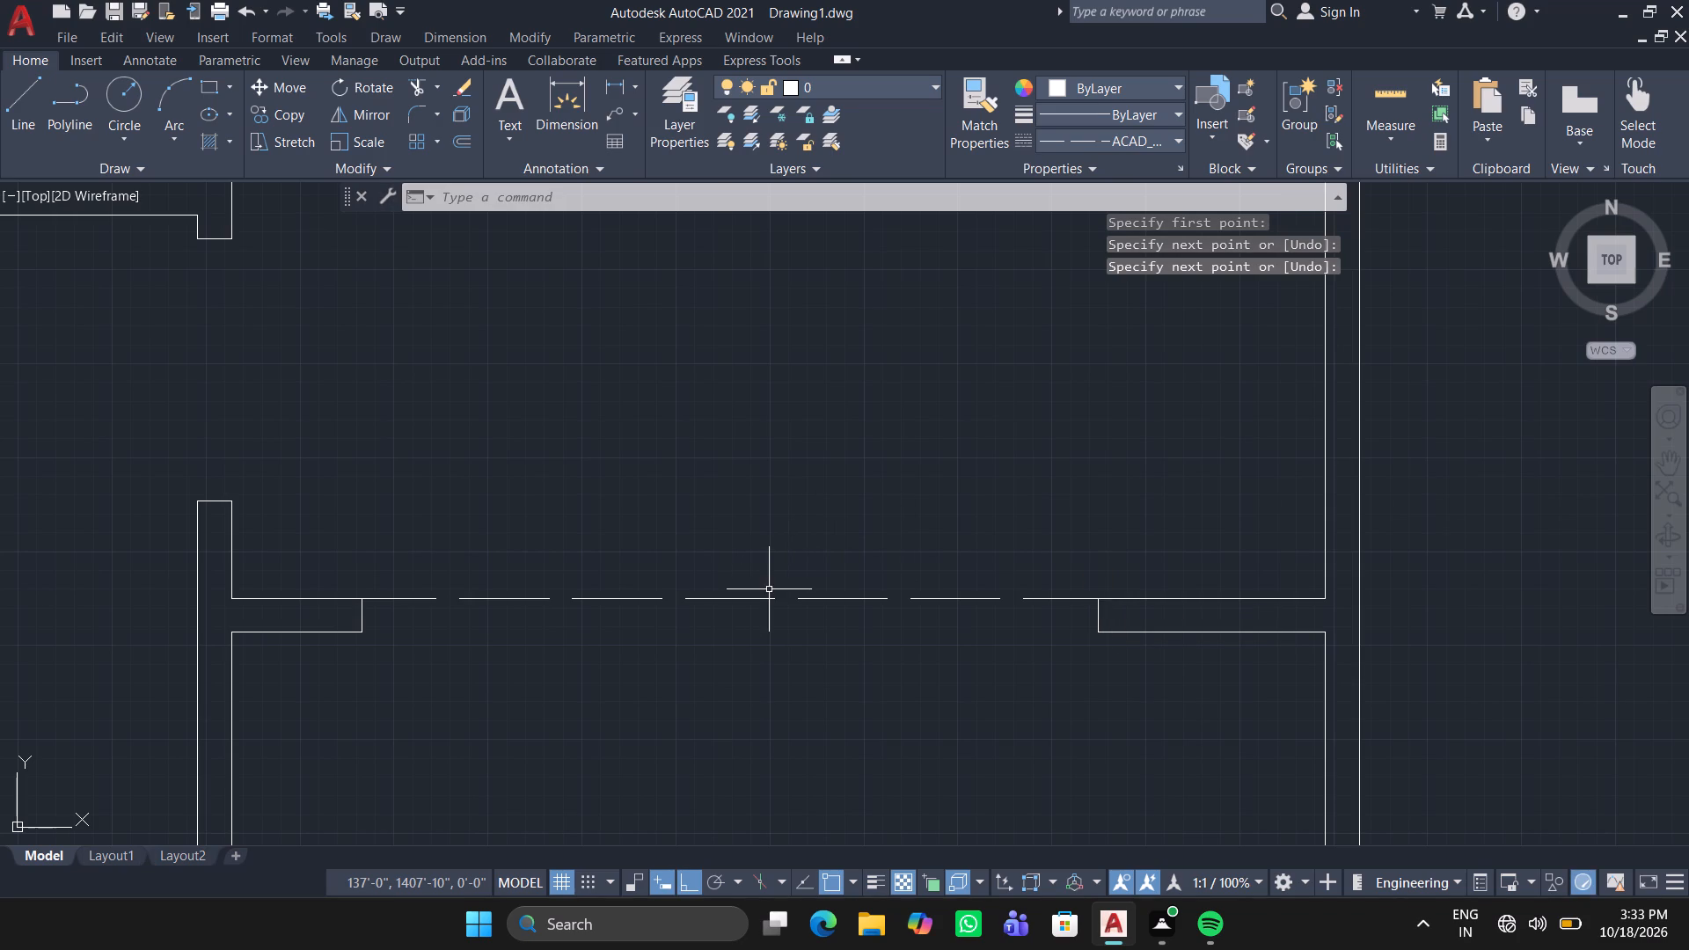
Set the linetype scale of the dashed line across the opening to 0.5.
left_click(752, 598)
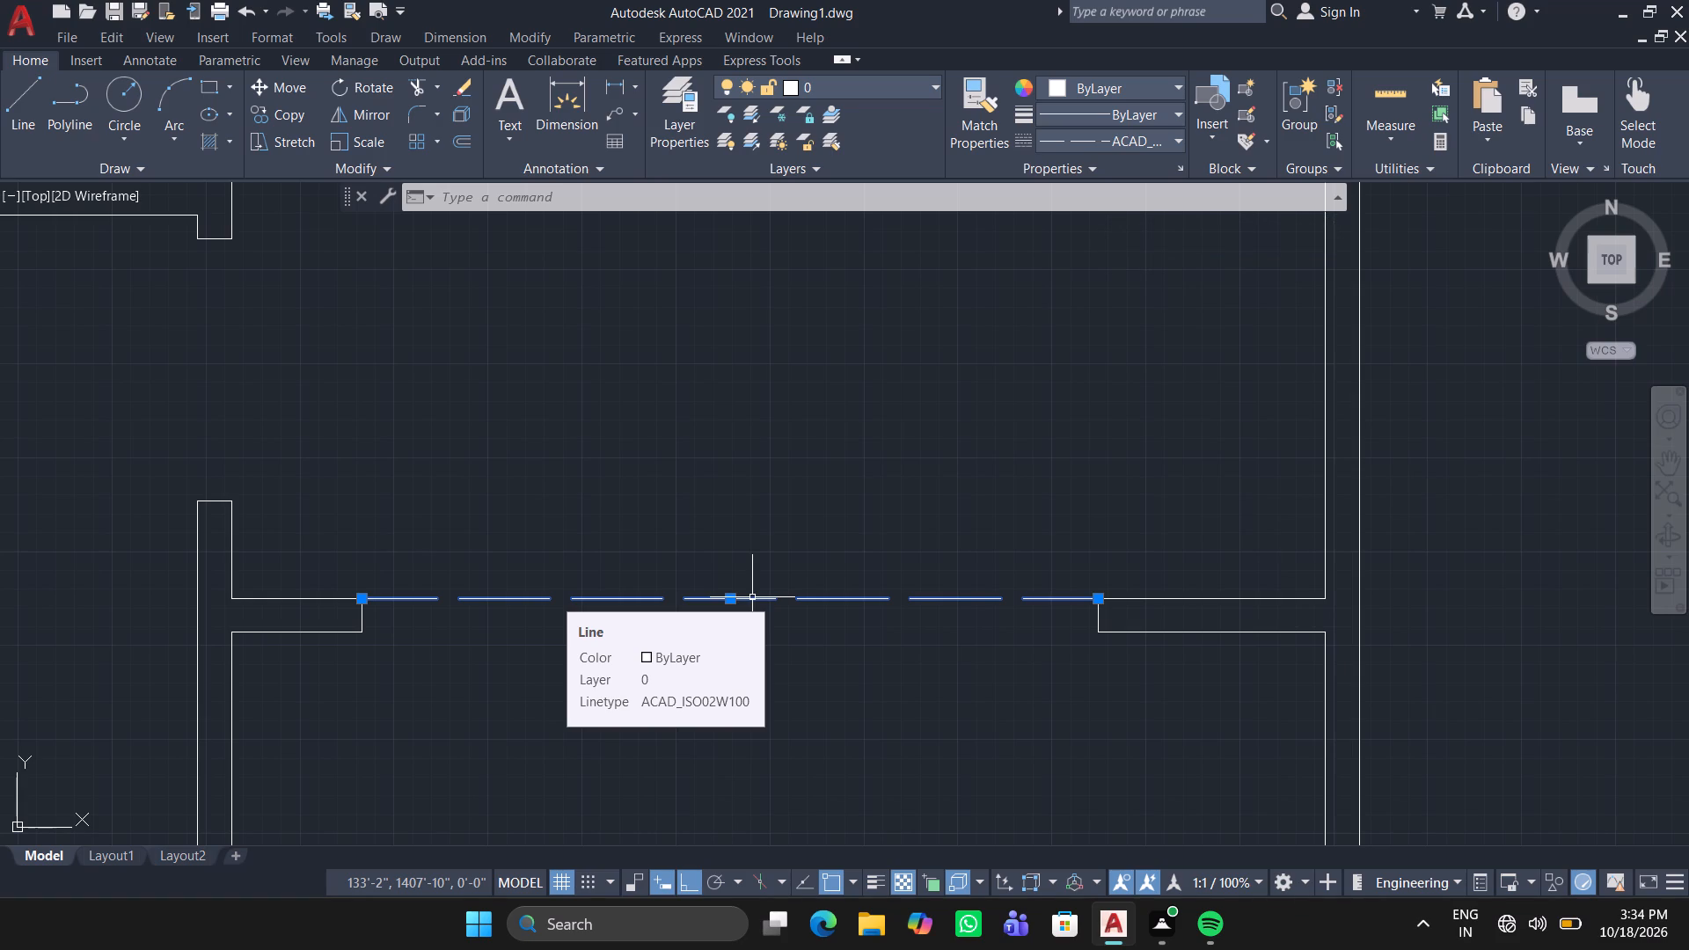
right_click(752, 597)
left_click(883, 562)
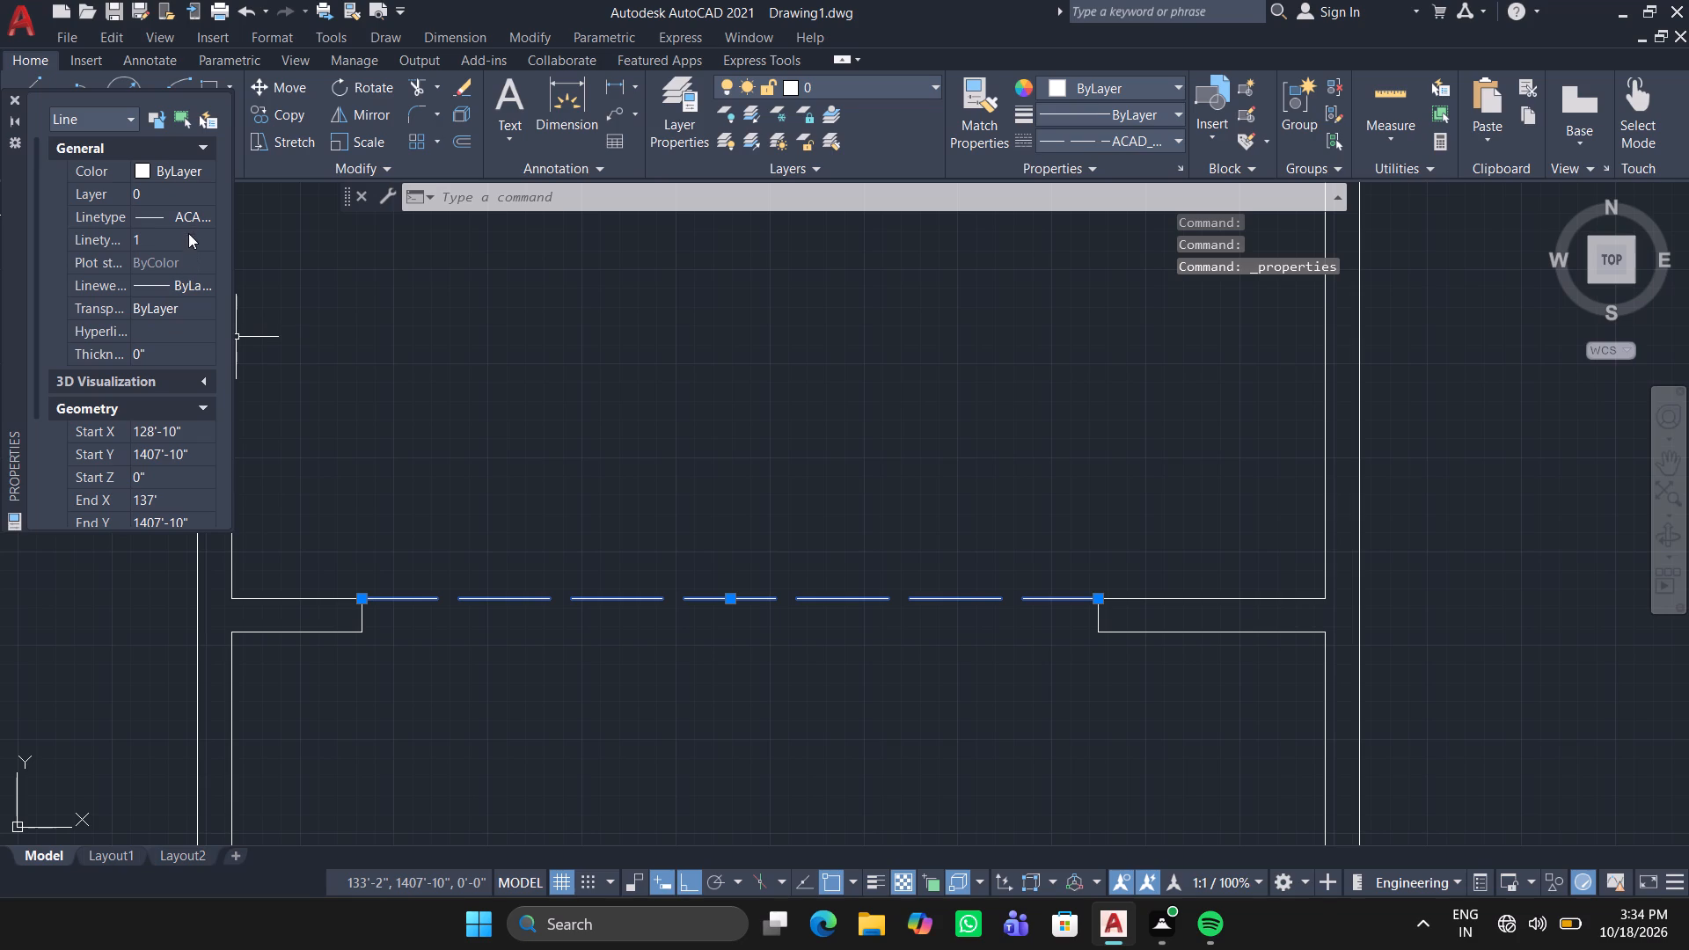
left_click(188, 233)
key("BackSpace")
type("0.5")
key("Return")
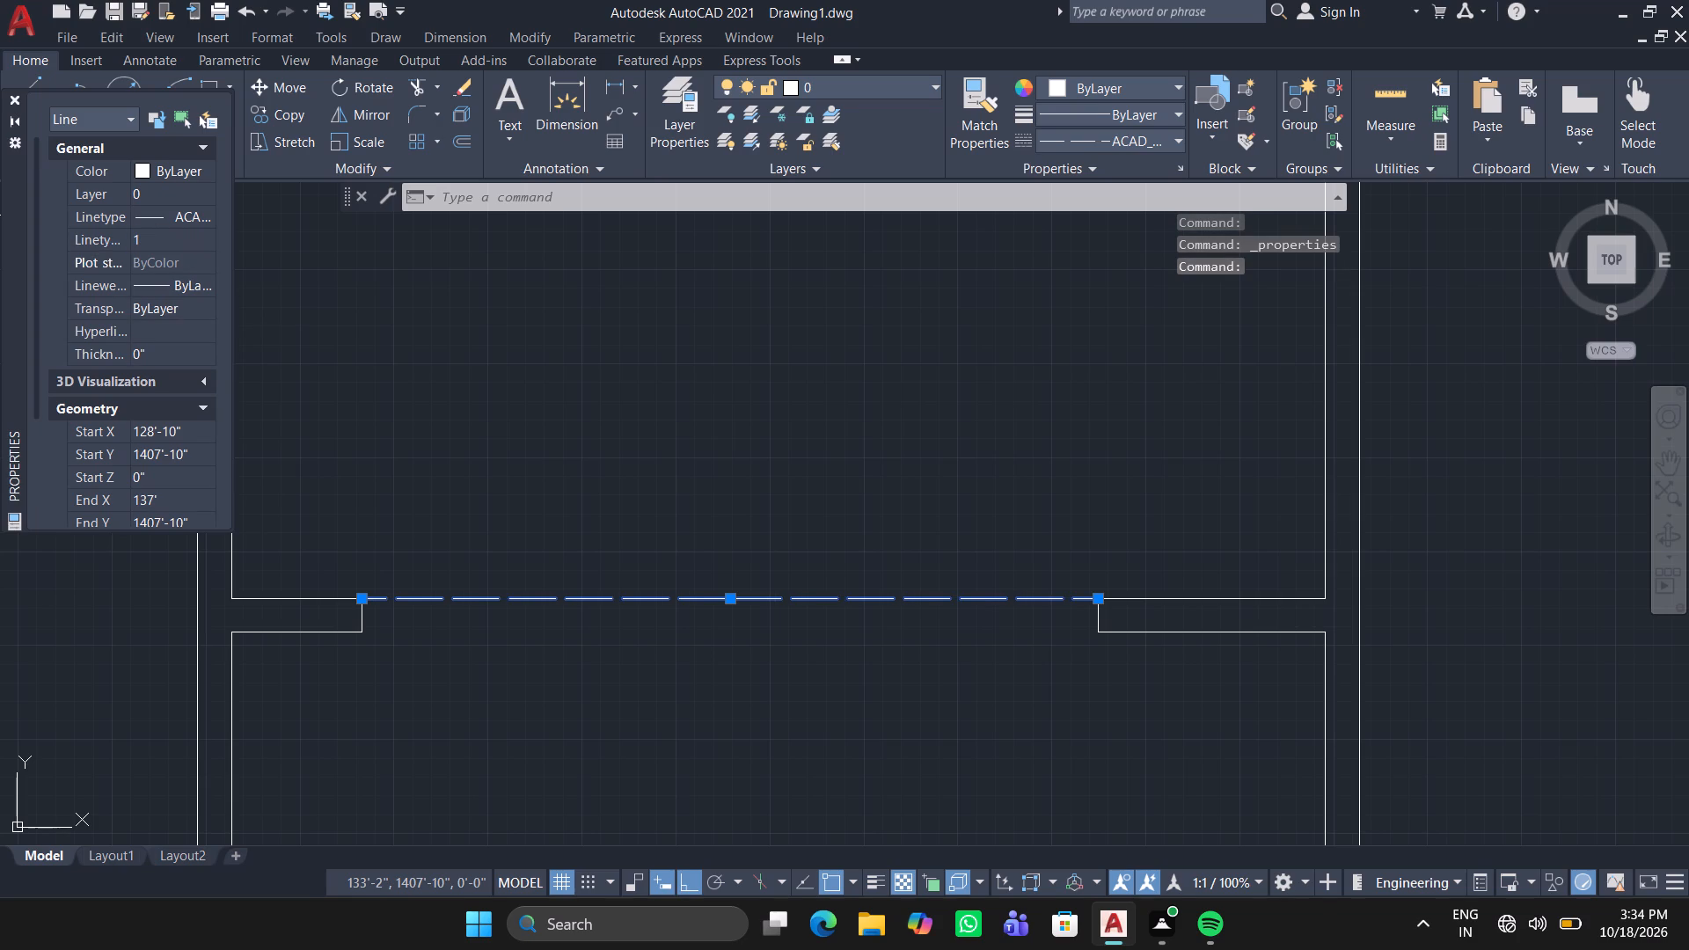
left_click(17, 106)
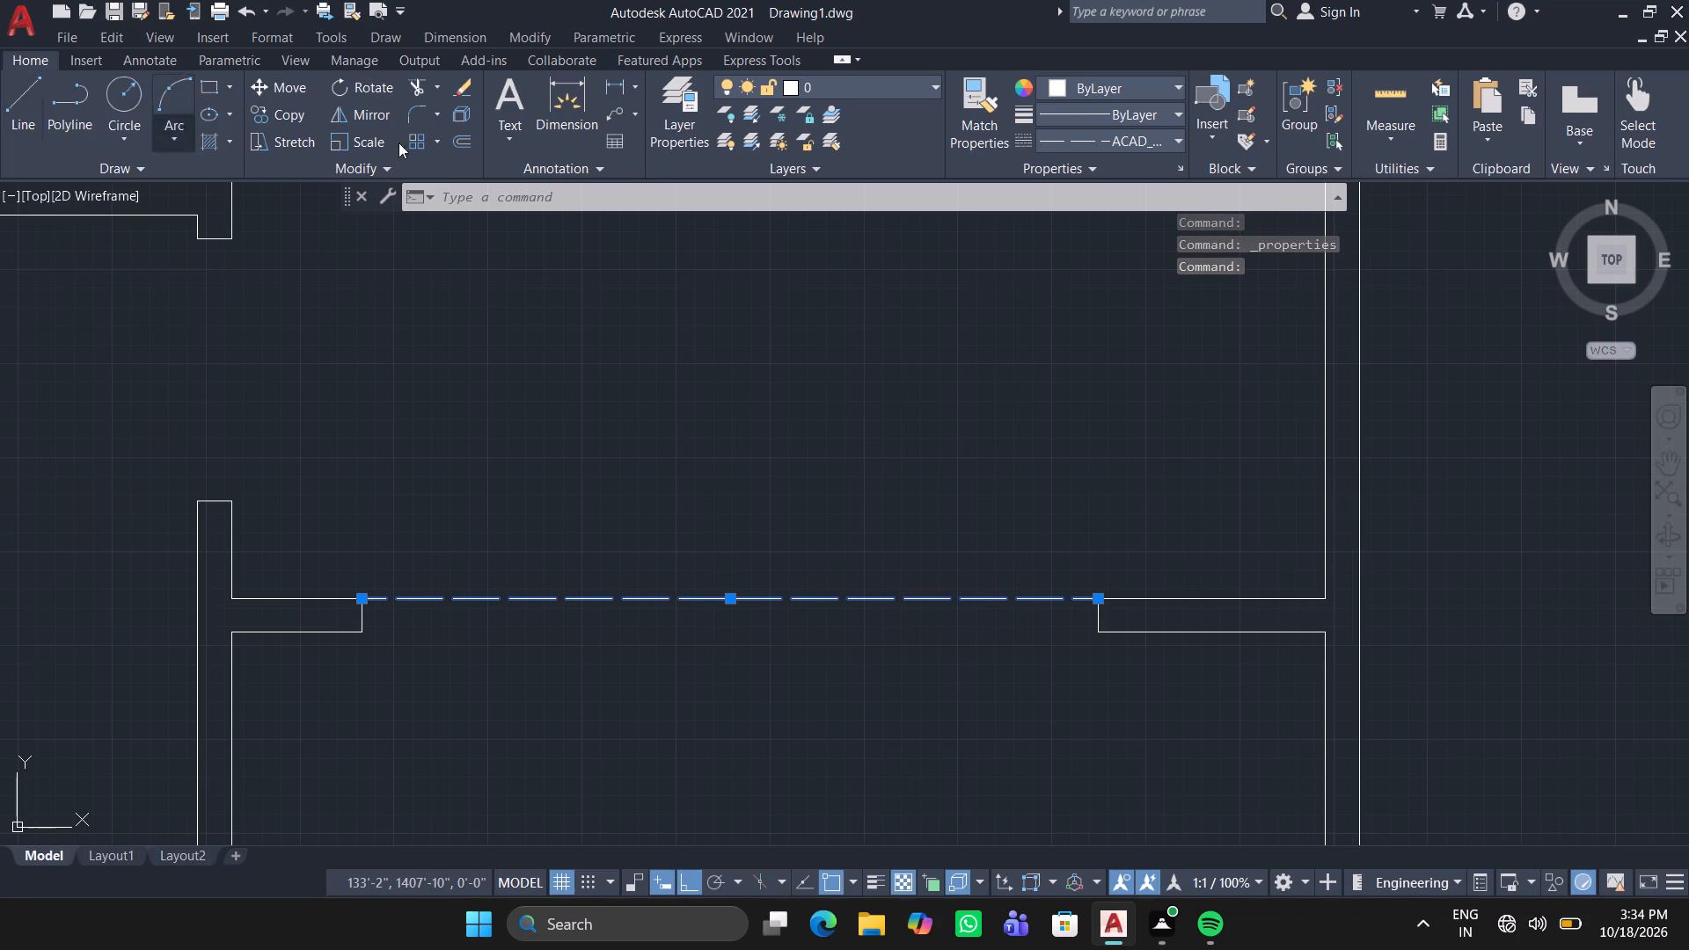
Draw a second dashed line about 8'-2" long across the opening, joining the jambs' south ends.
left_click(31, 85)
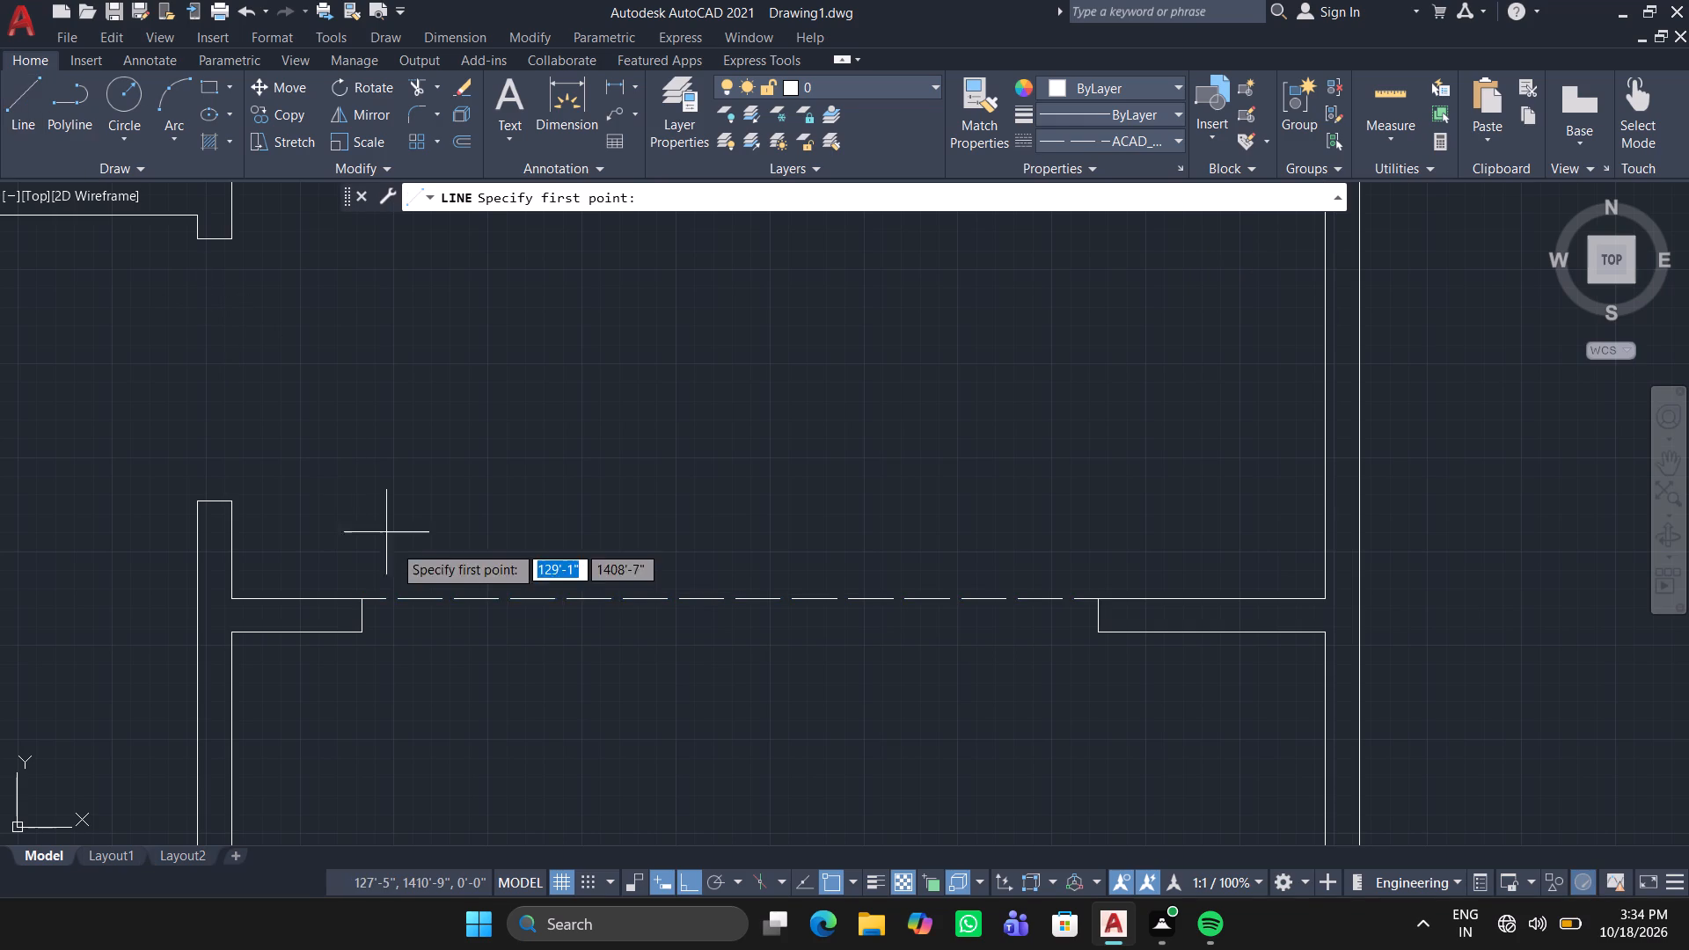
left_click(365, 632)
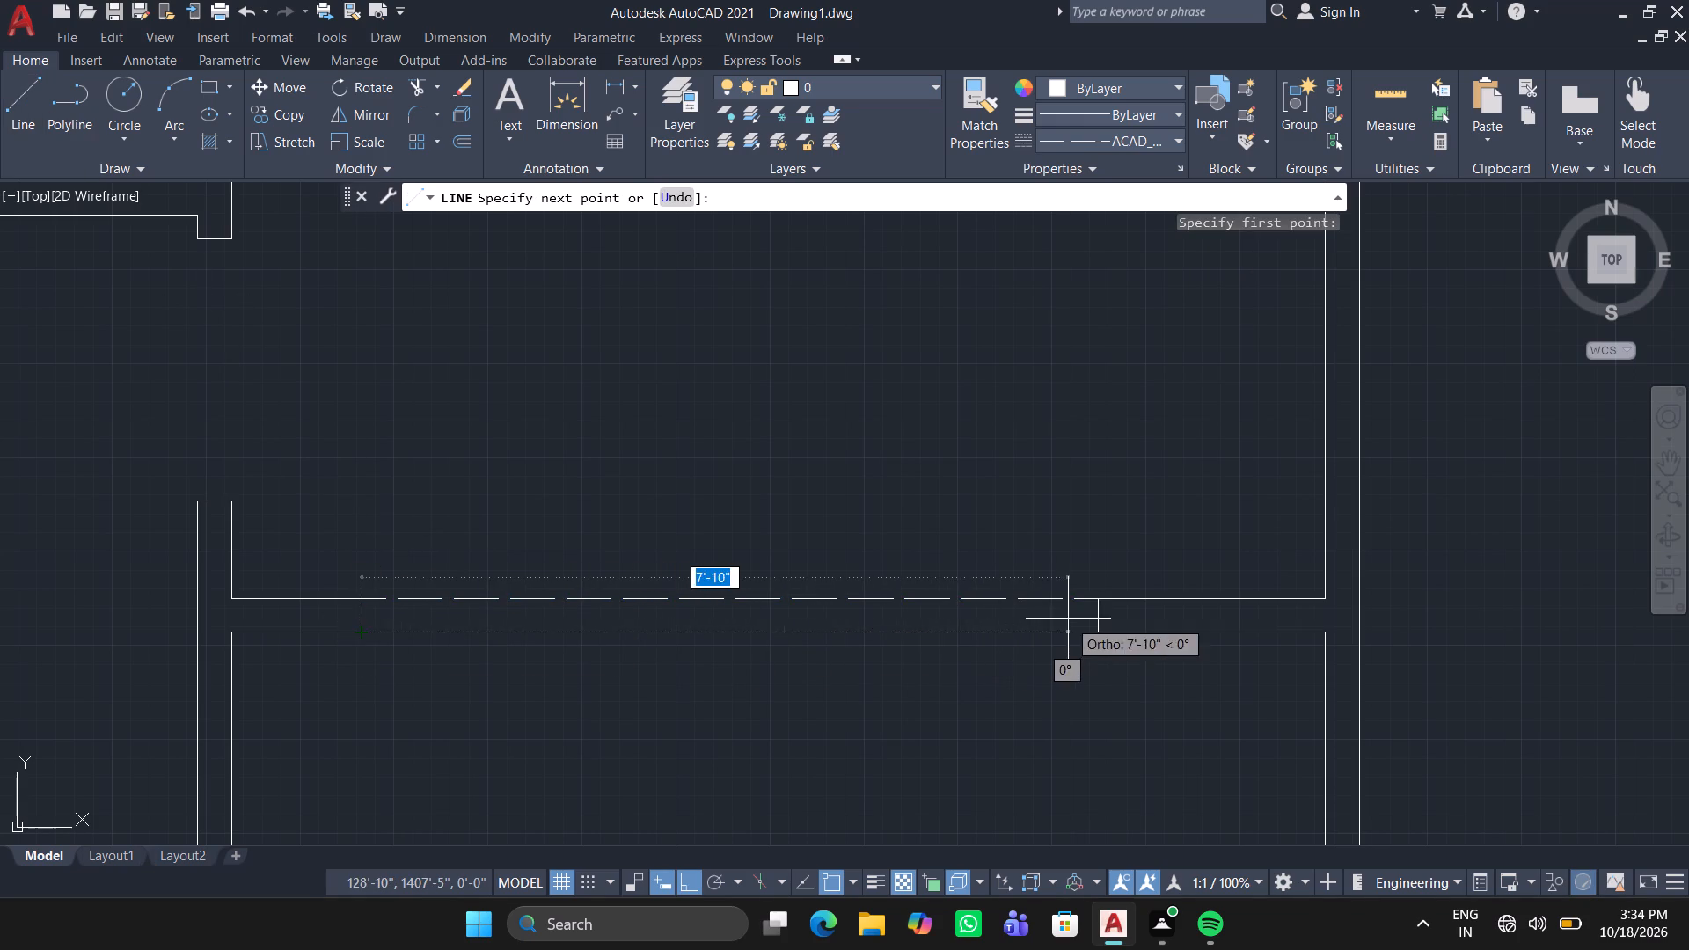
left_click(1099, 636)
key("space")
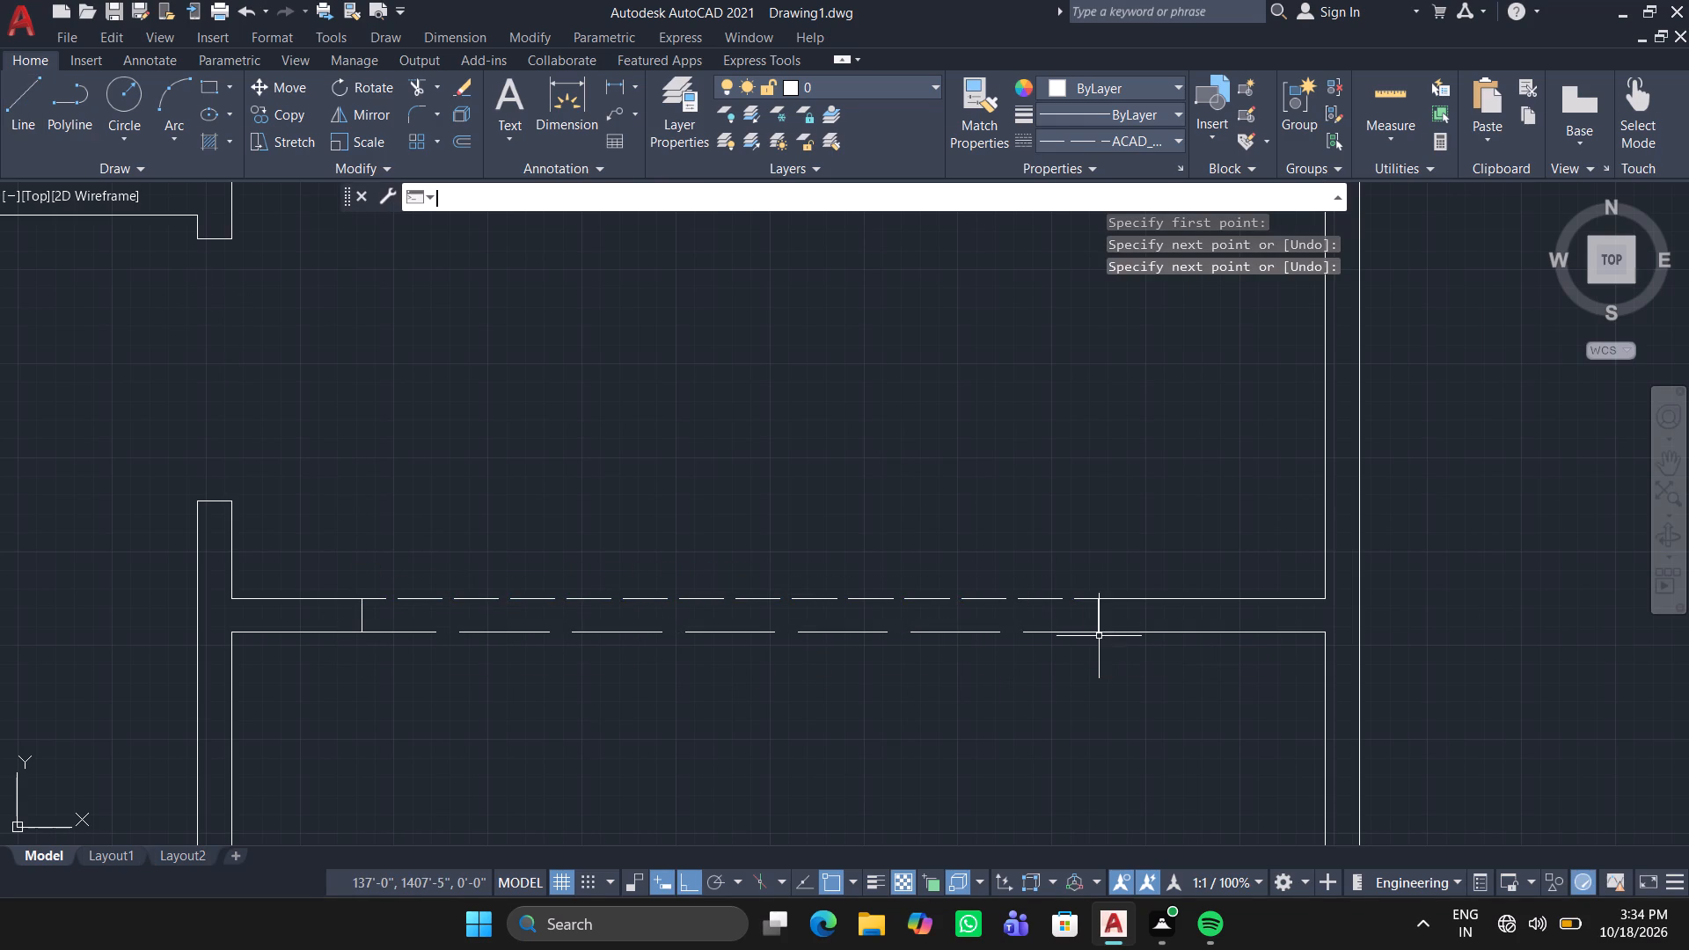
Set the linetype scale of the second dashed line, along the opening's south side, to 0.5.
double_click(1004, 635)
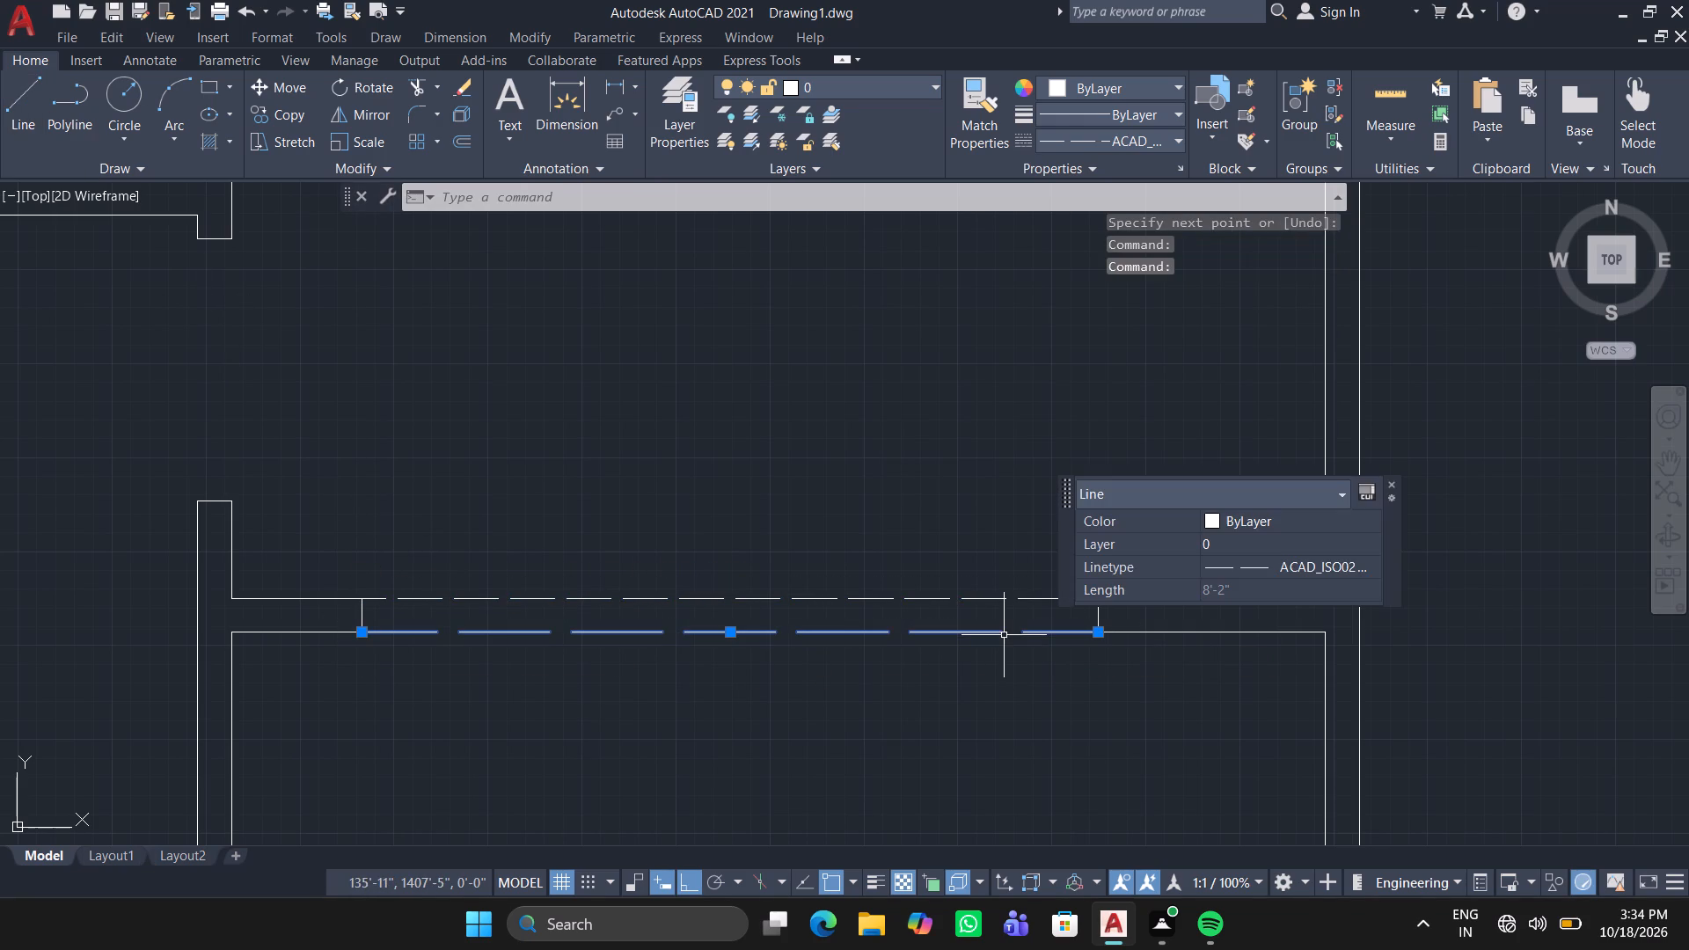
right_click(343, 300)
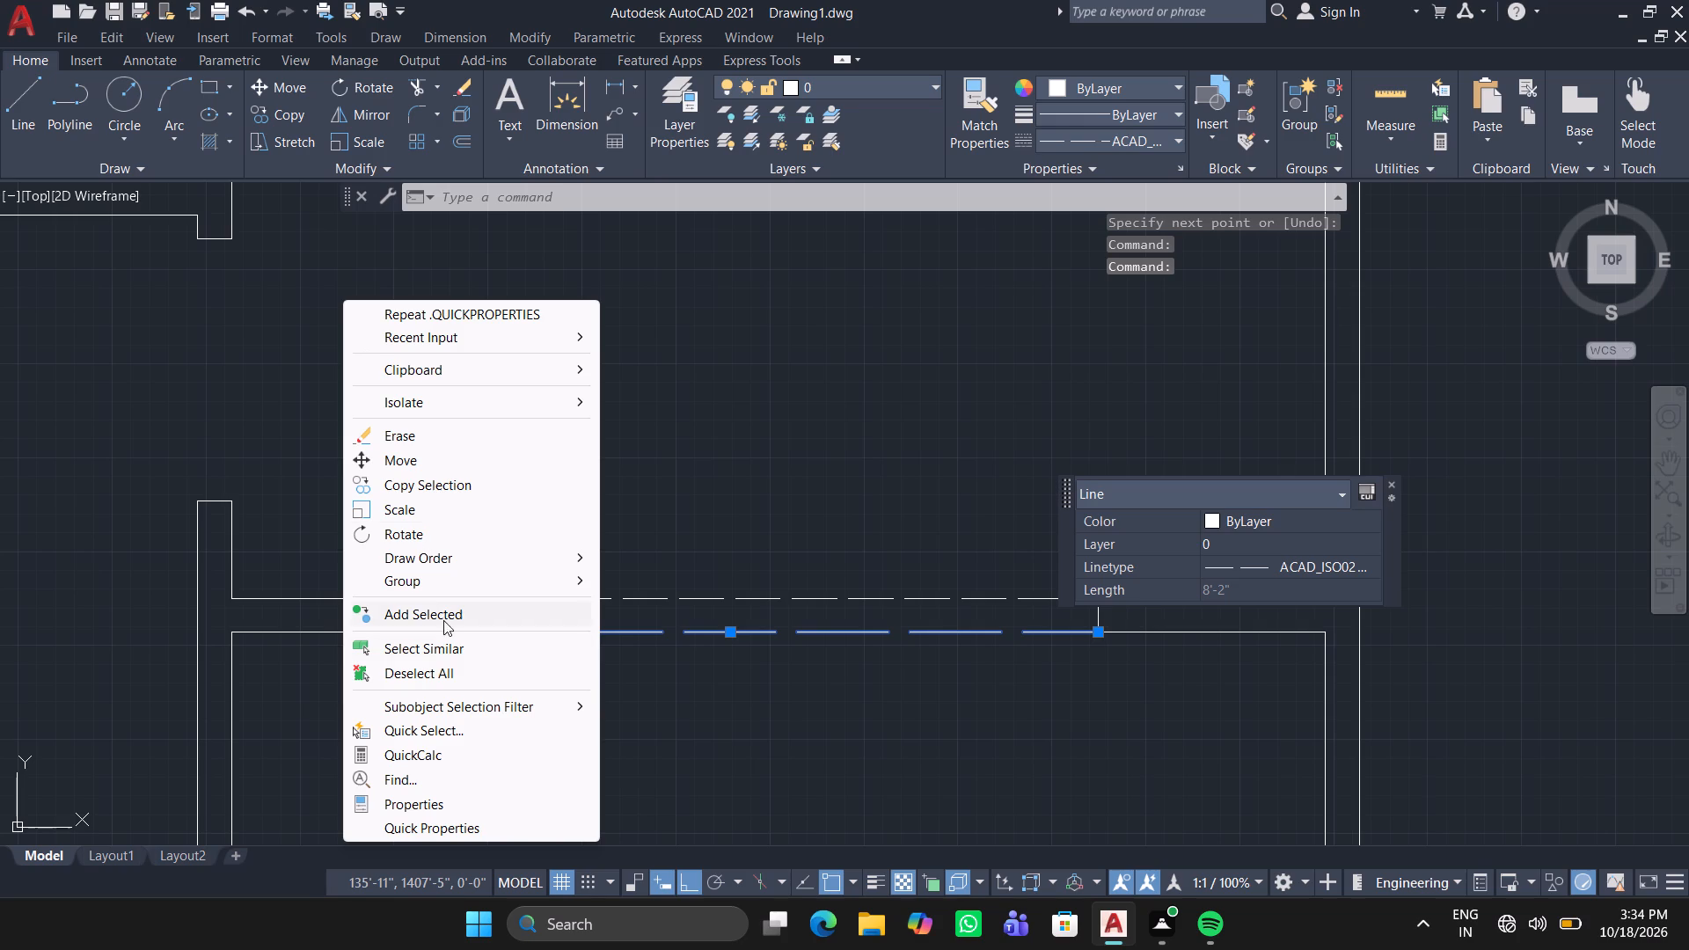
left_click(465, 801)
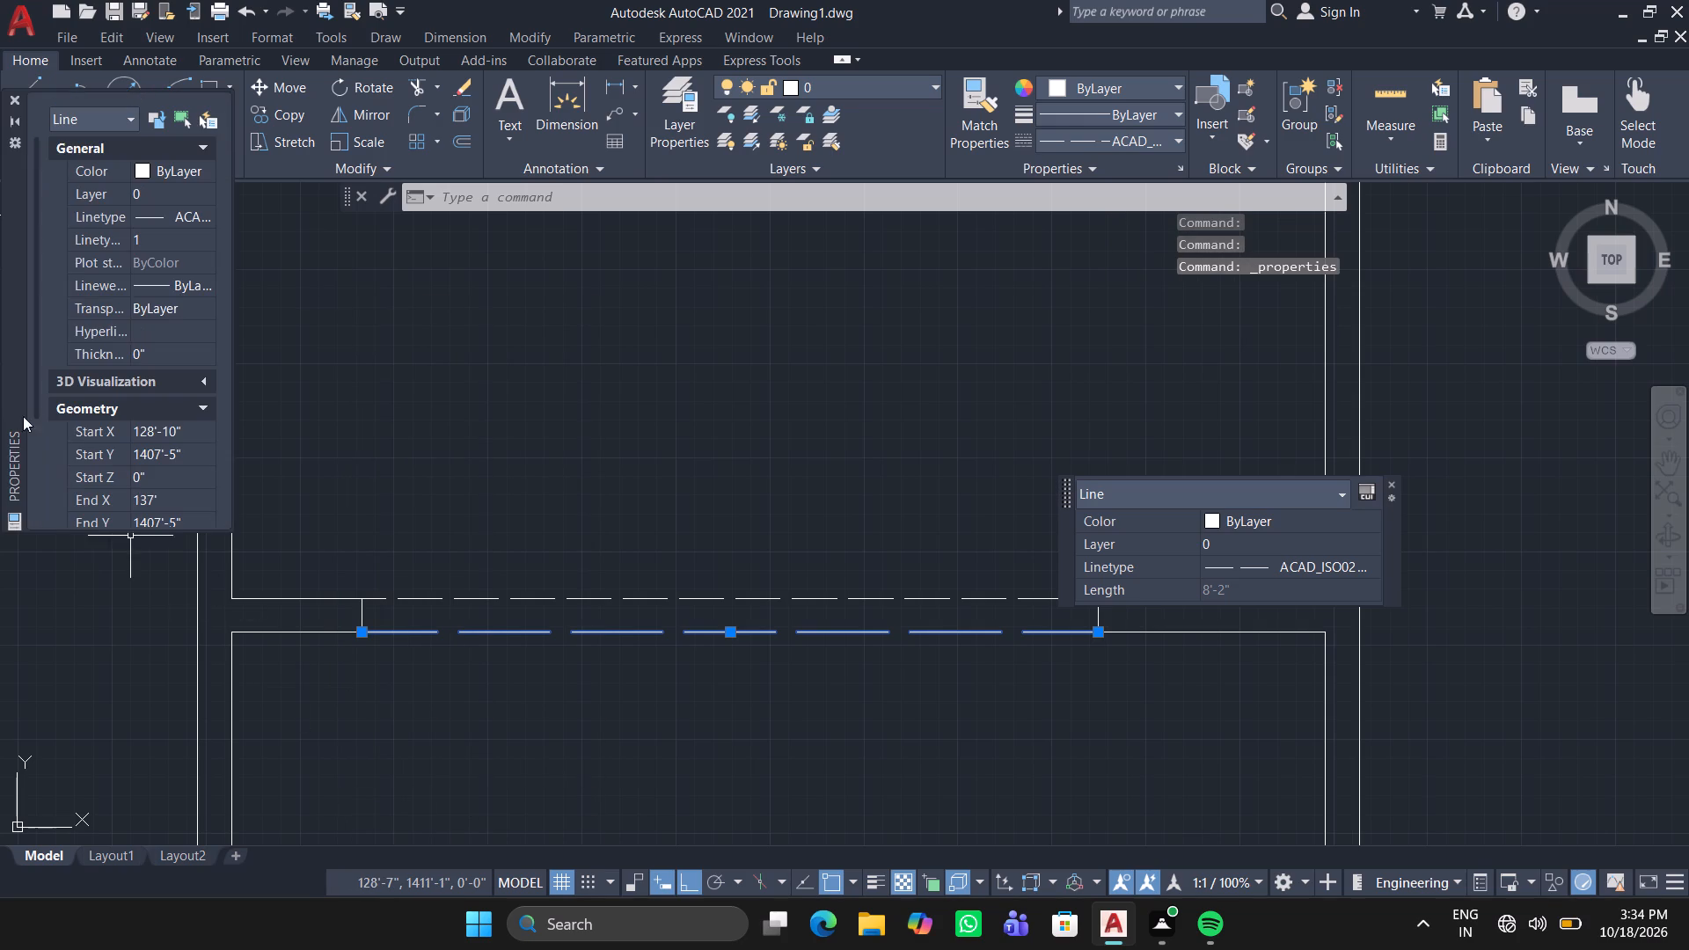
left_click(189, 245)
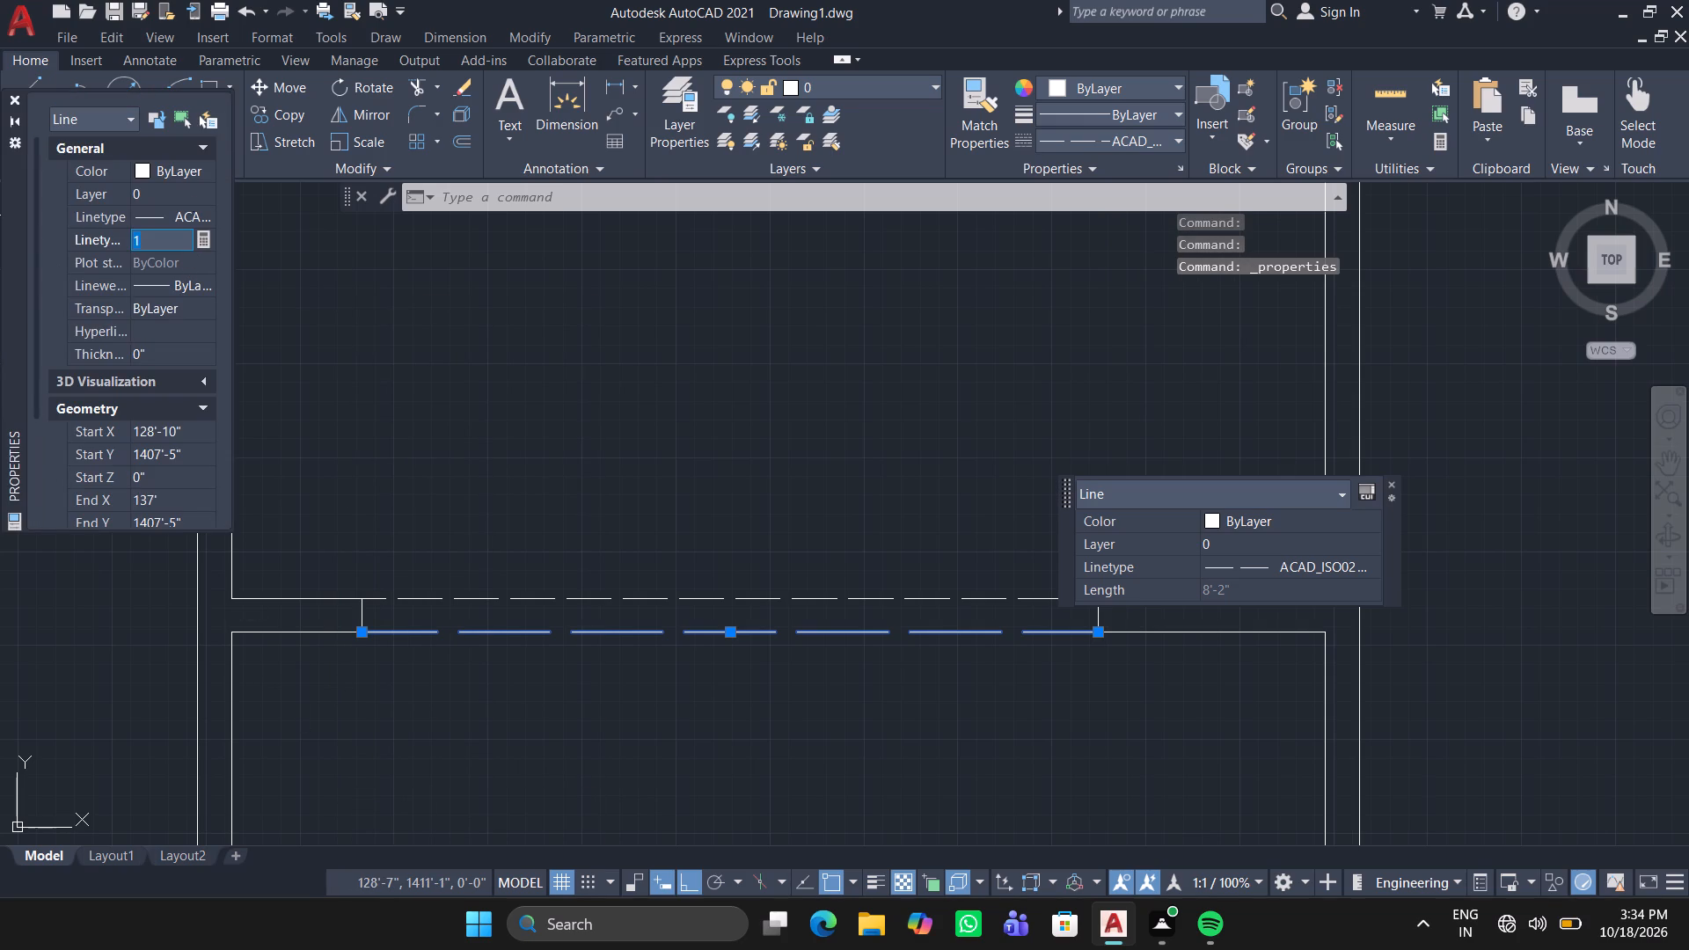
key("BackSpace")
type("0.5")
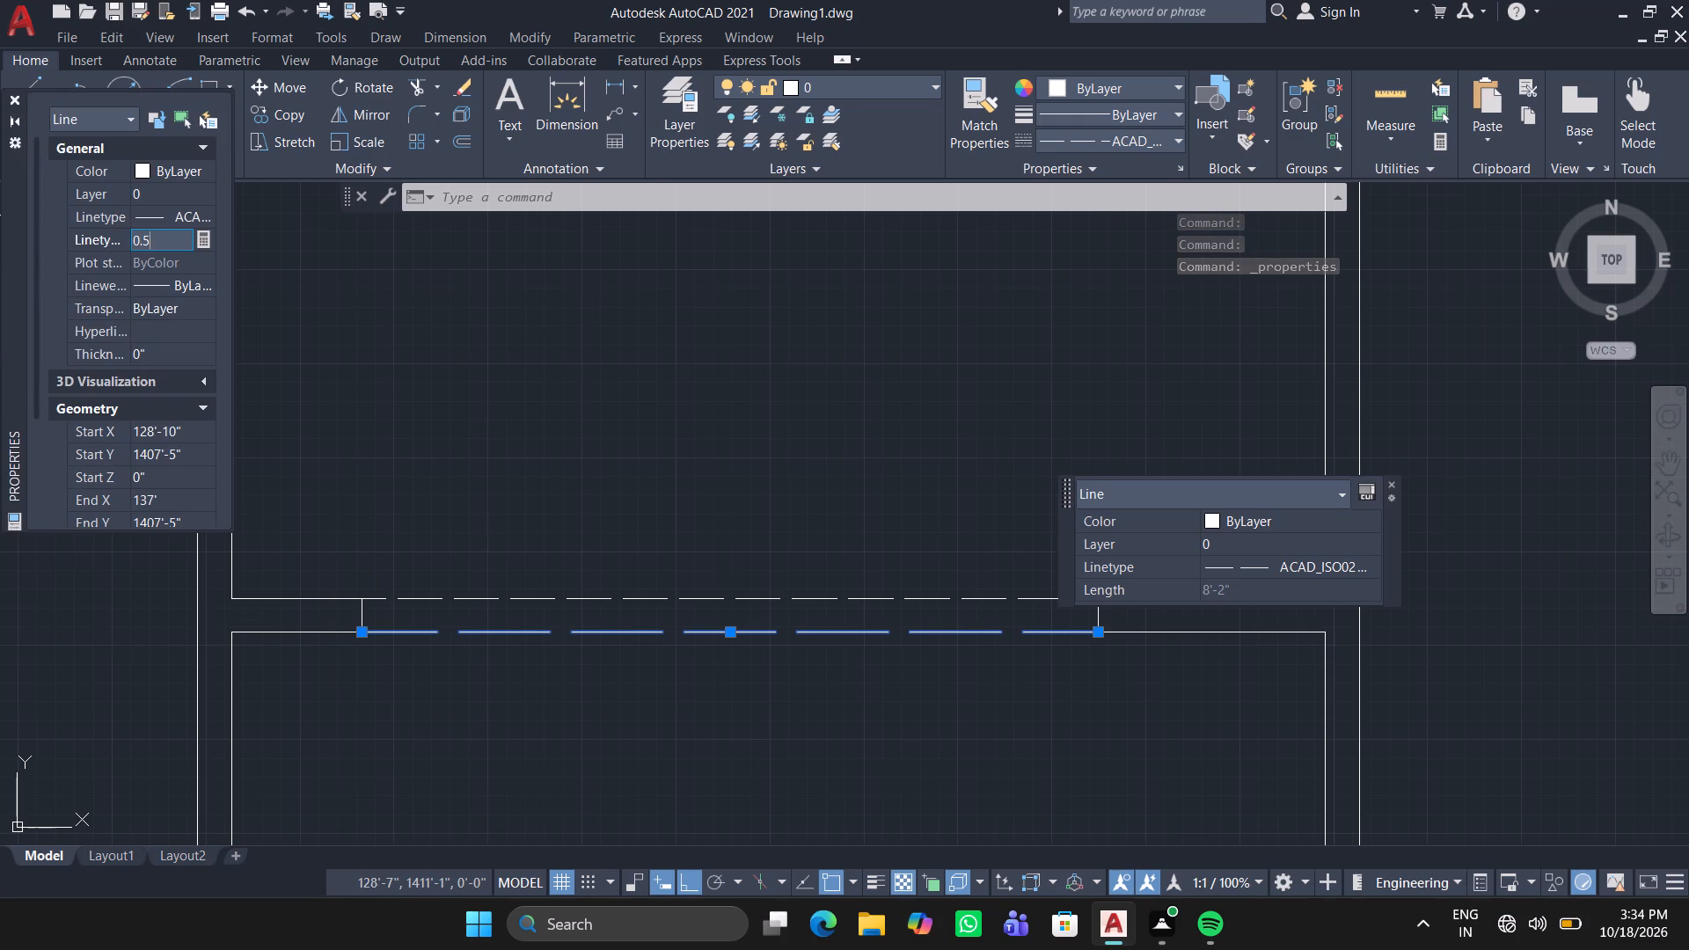
key("Return")
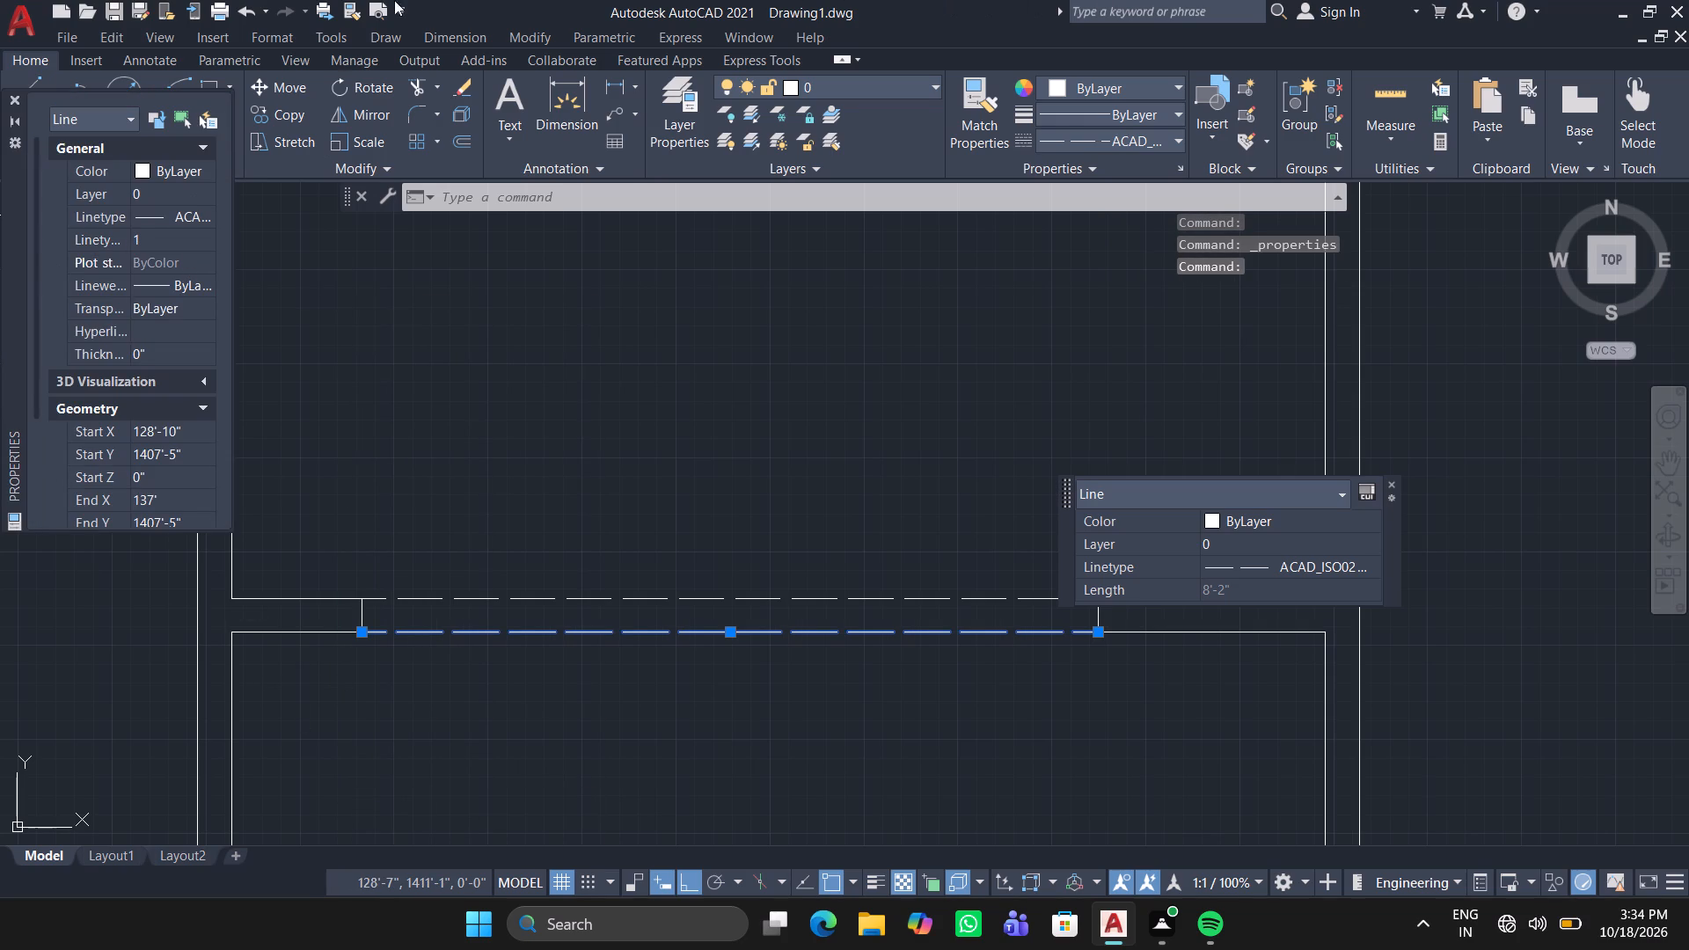
left_click(15, 102)
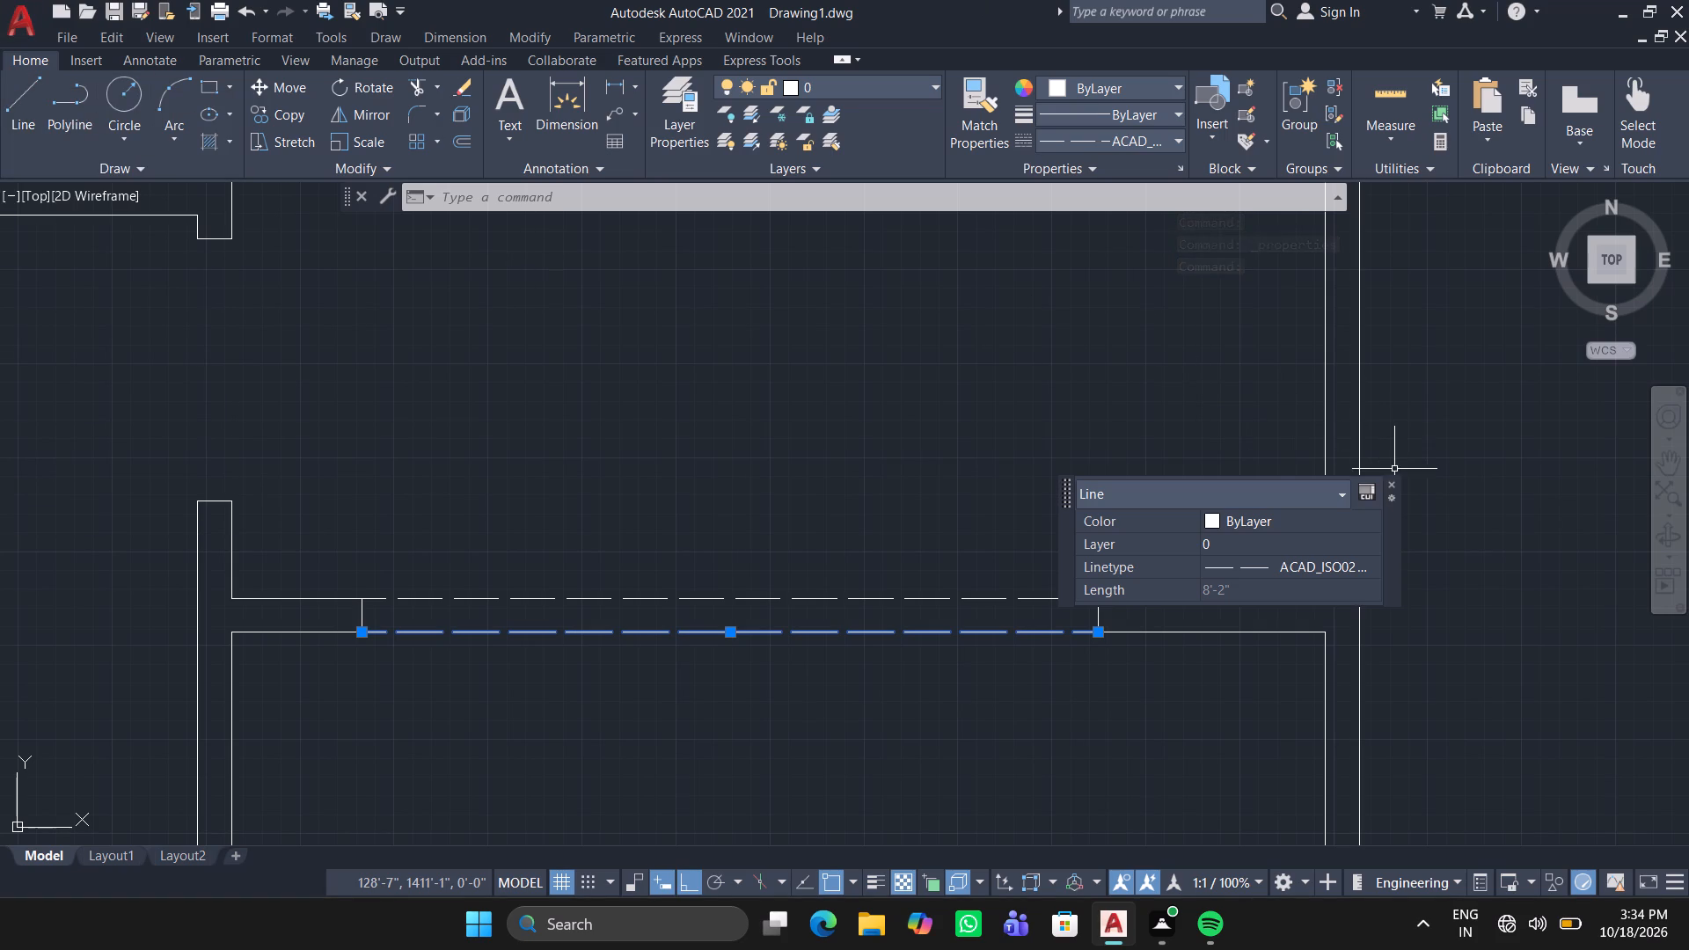
left_click(1396, 483)
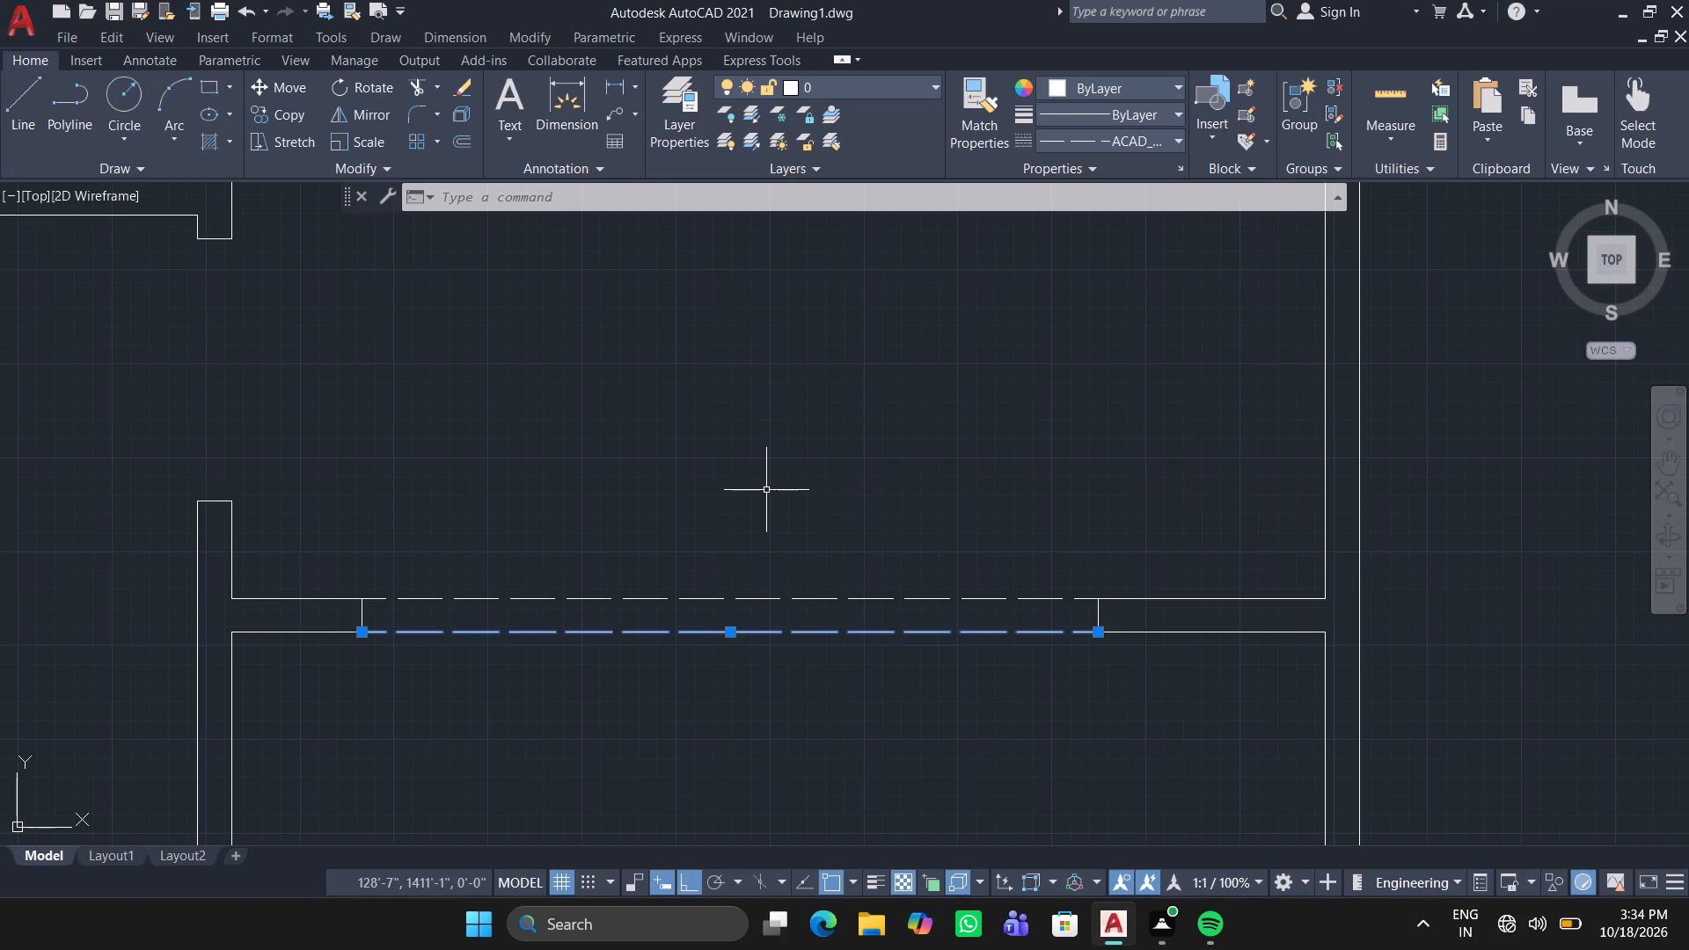
key("Escape")
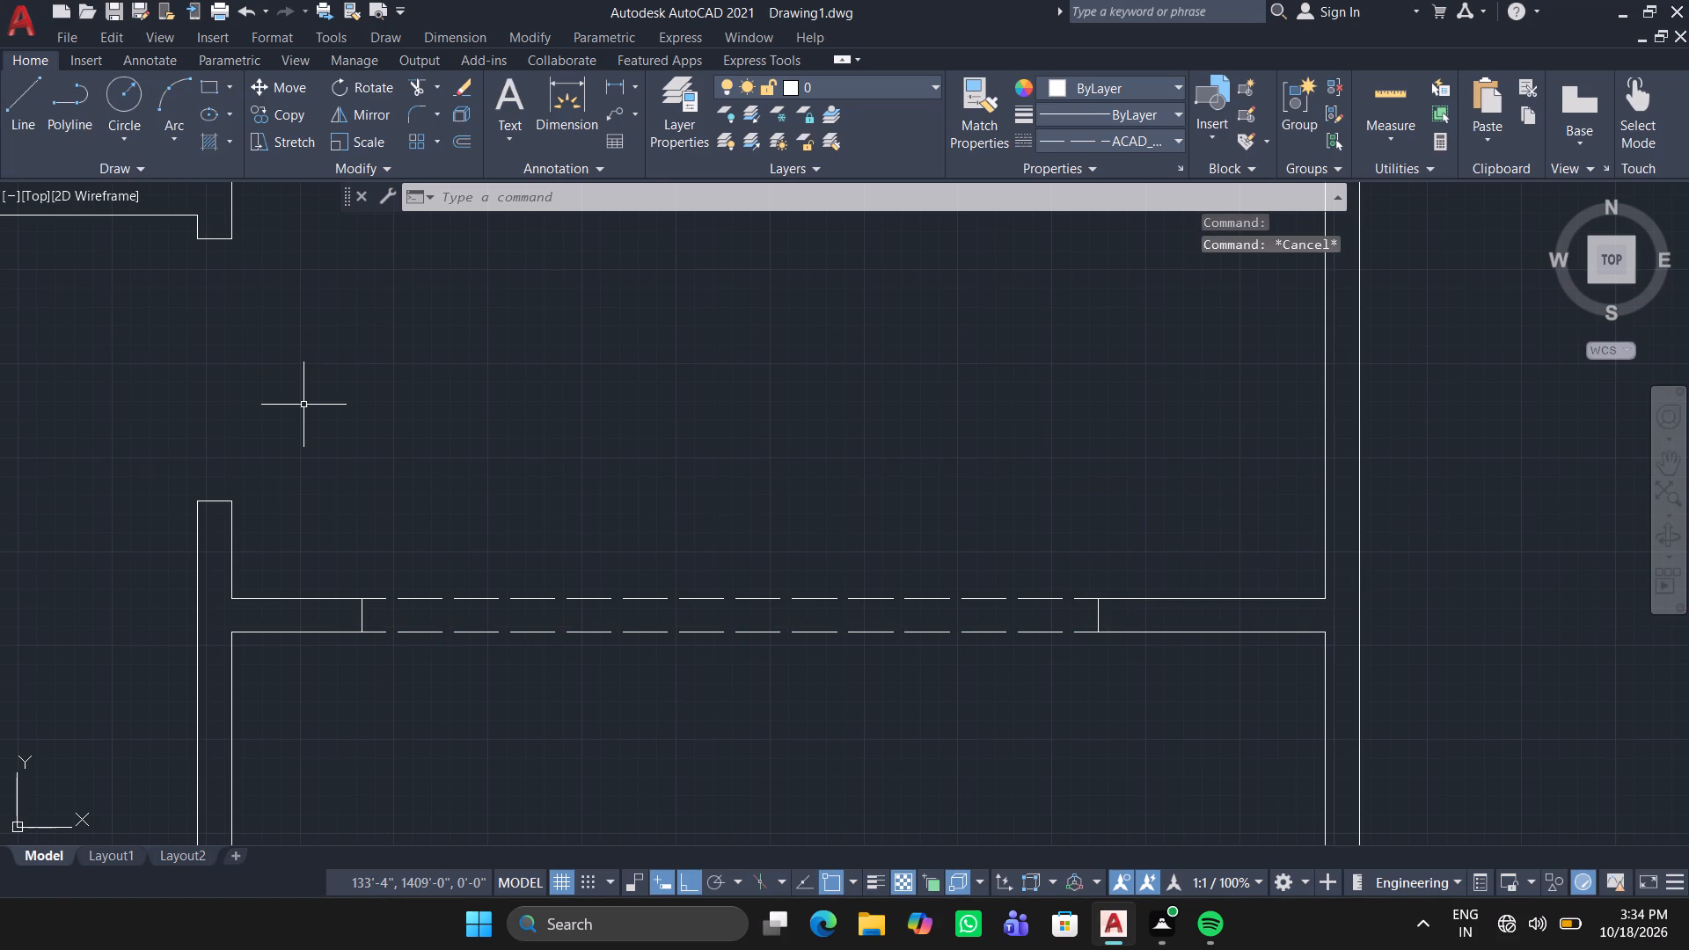
Change the color of both dashed lines and the two jamb lines at the wide opening to pale yellow.
left_click(303, 485)
middle_click_drag(430, 508, 431, 142)
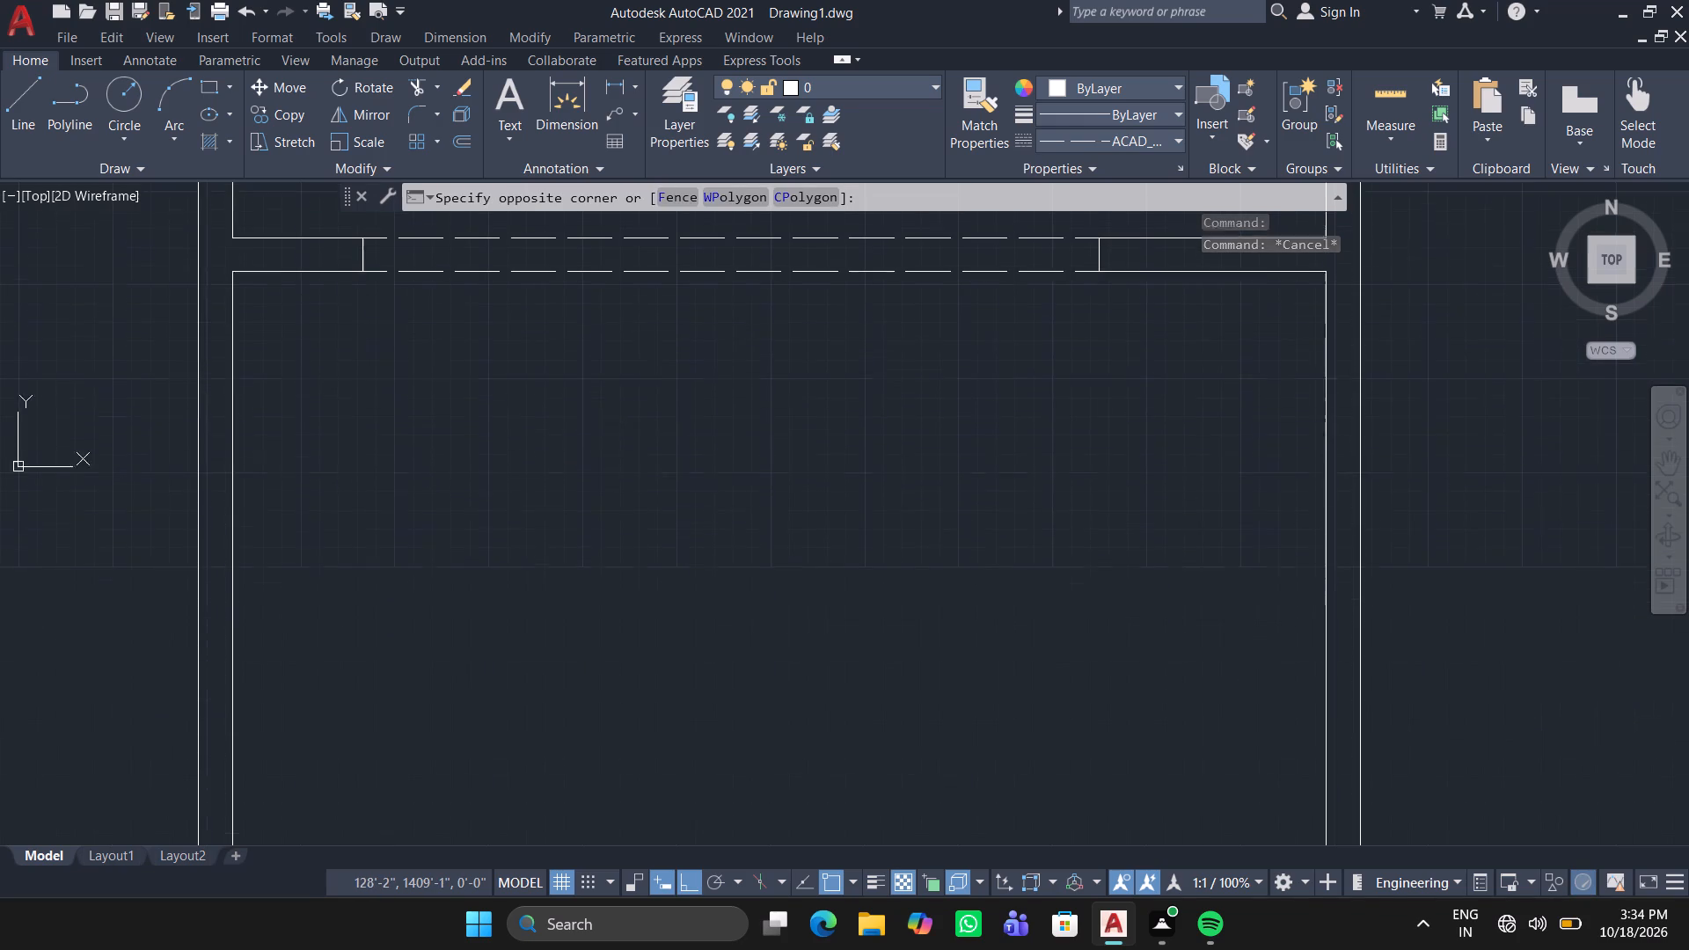
middle_click_drag(431, 142, 431, 140)
left_click(1175, 386)
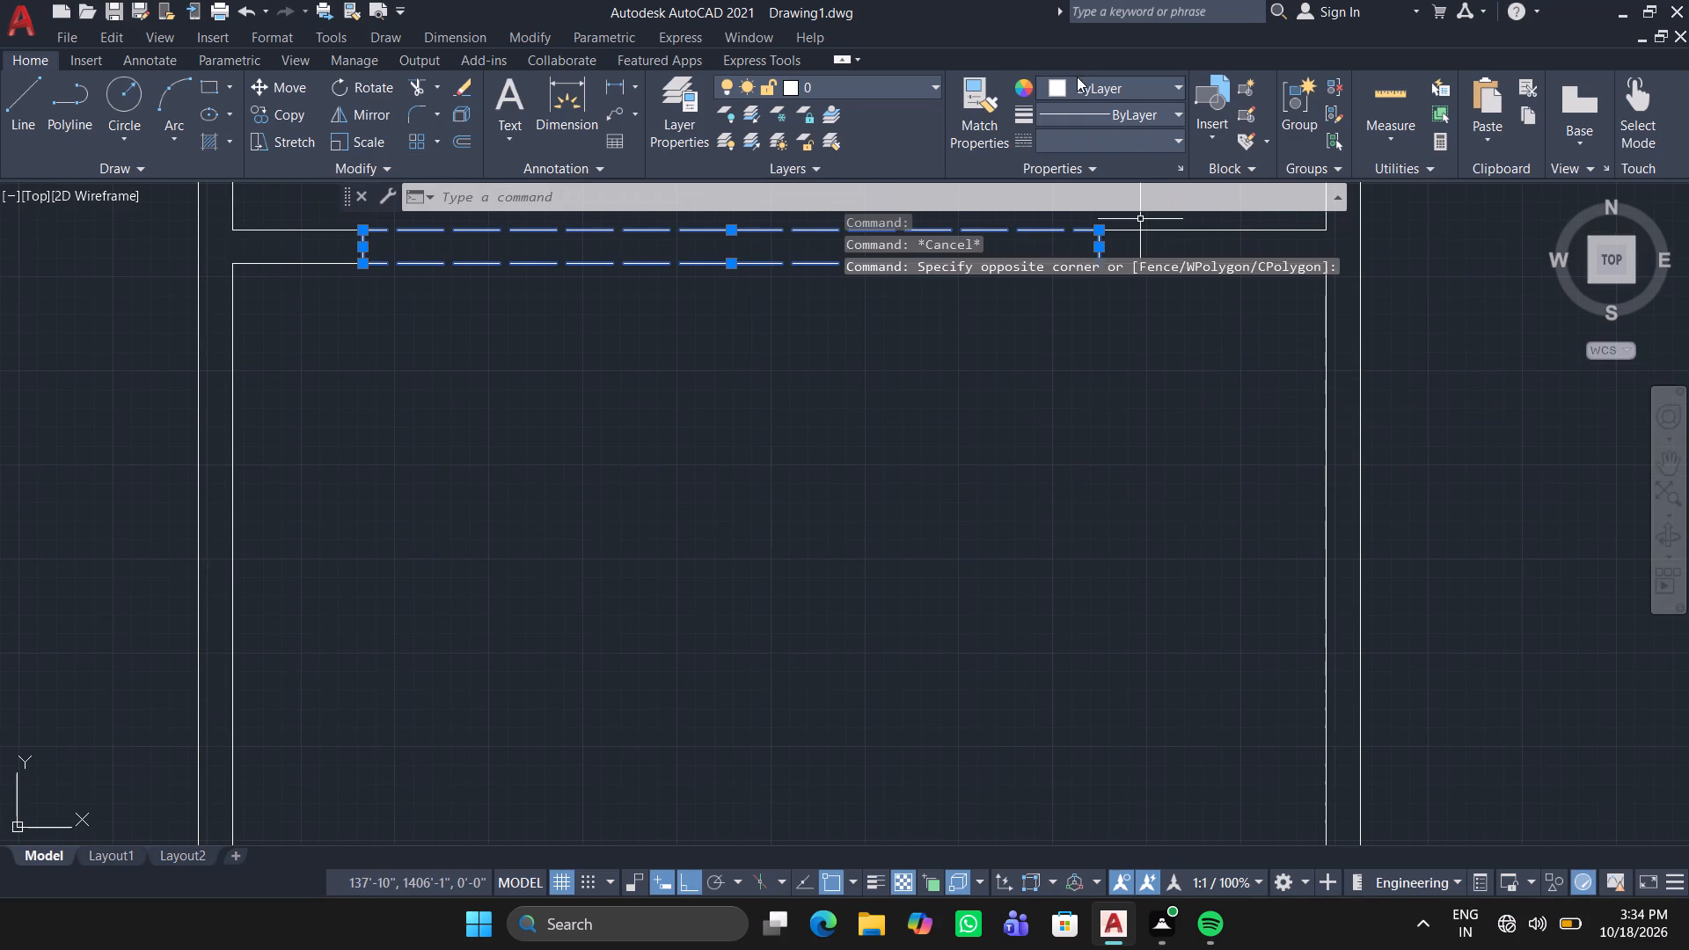
left_click(1071, 84)
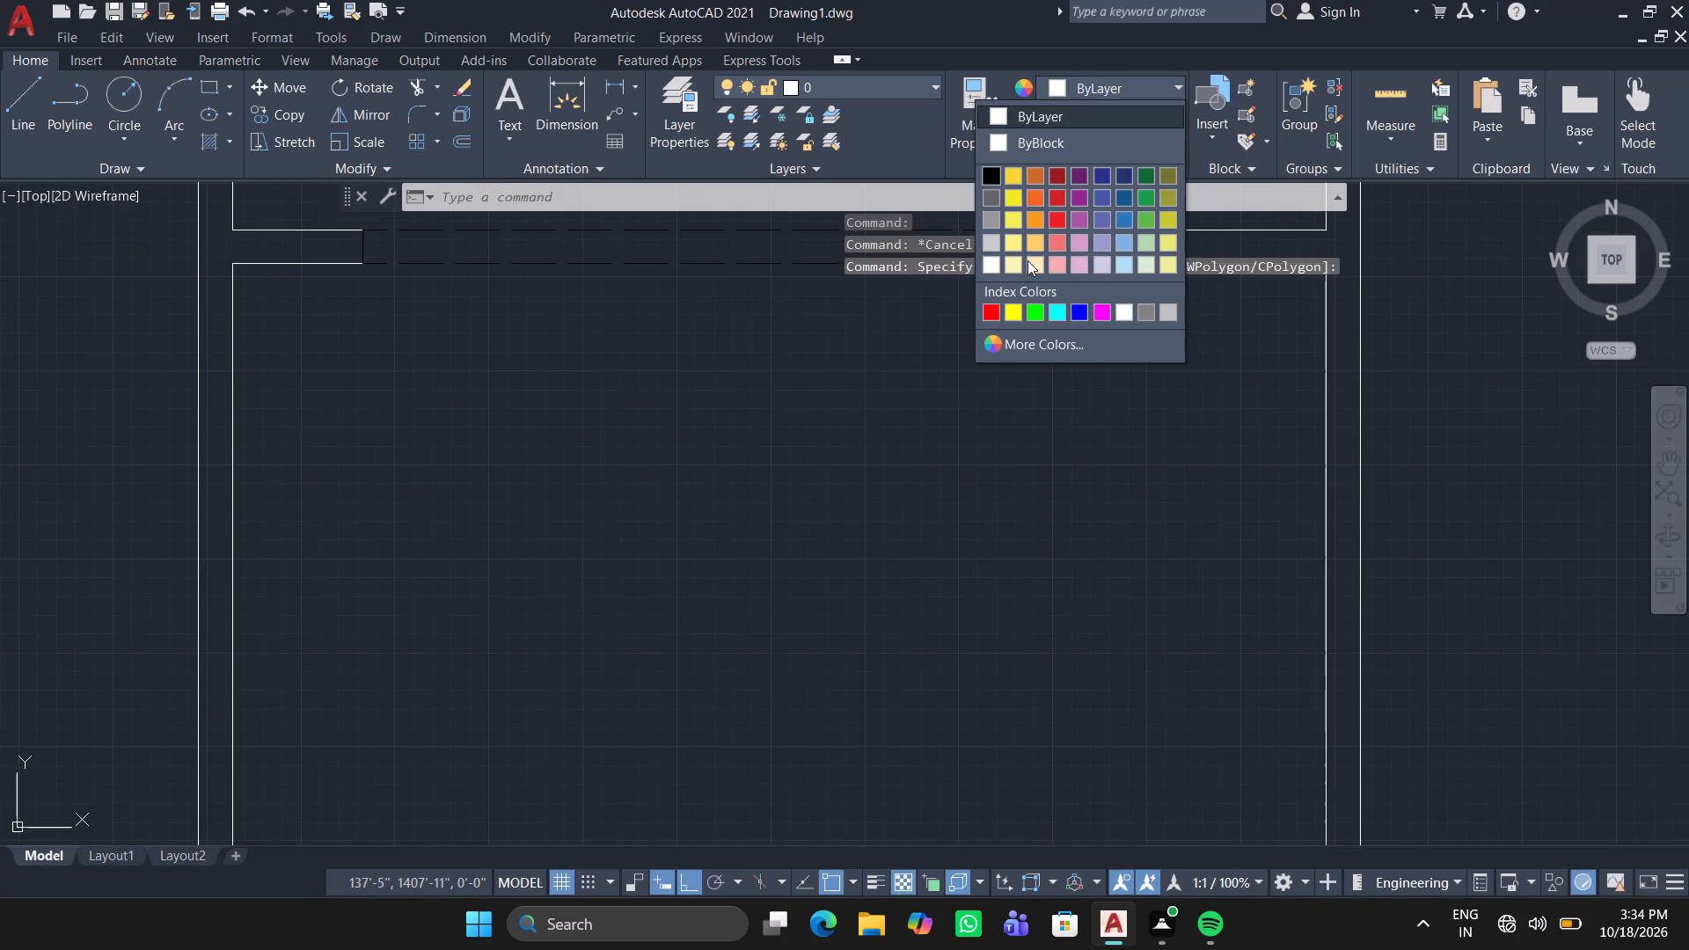
left_click(1021, 274)
key("Escape")
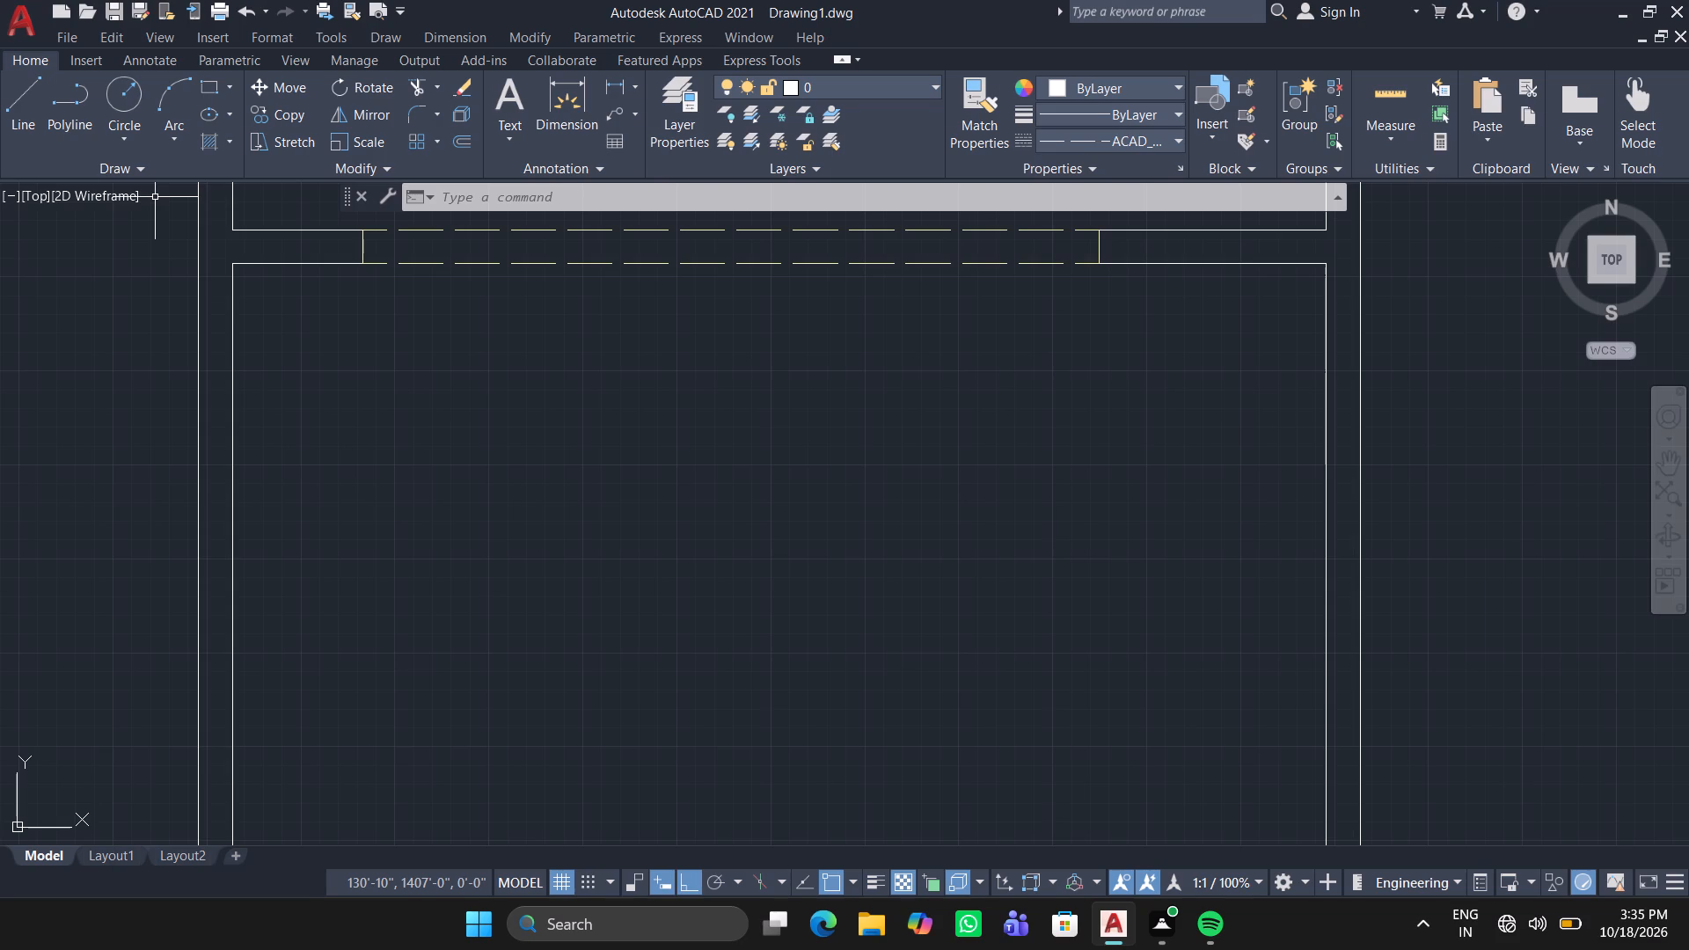
Examine the floor plan around the dashed opening, including the neighbouring rooms, door gaps and windows.
scroll(425, 605, "down", 4)
middle_click_drag(414, 604, 435, 591)
scroll(435, 589, "up", 4)
scroll(422, 468, "down", 3)
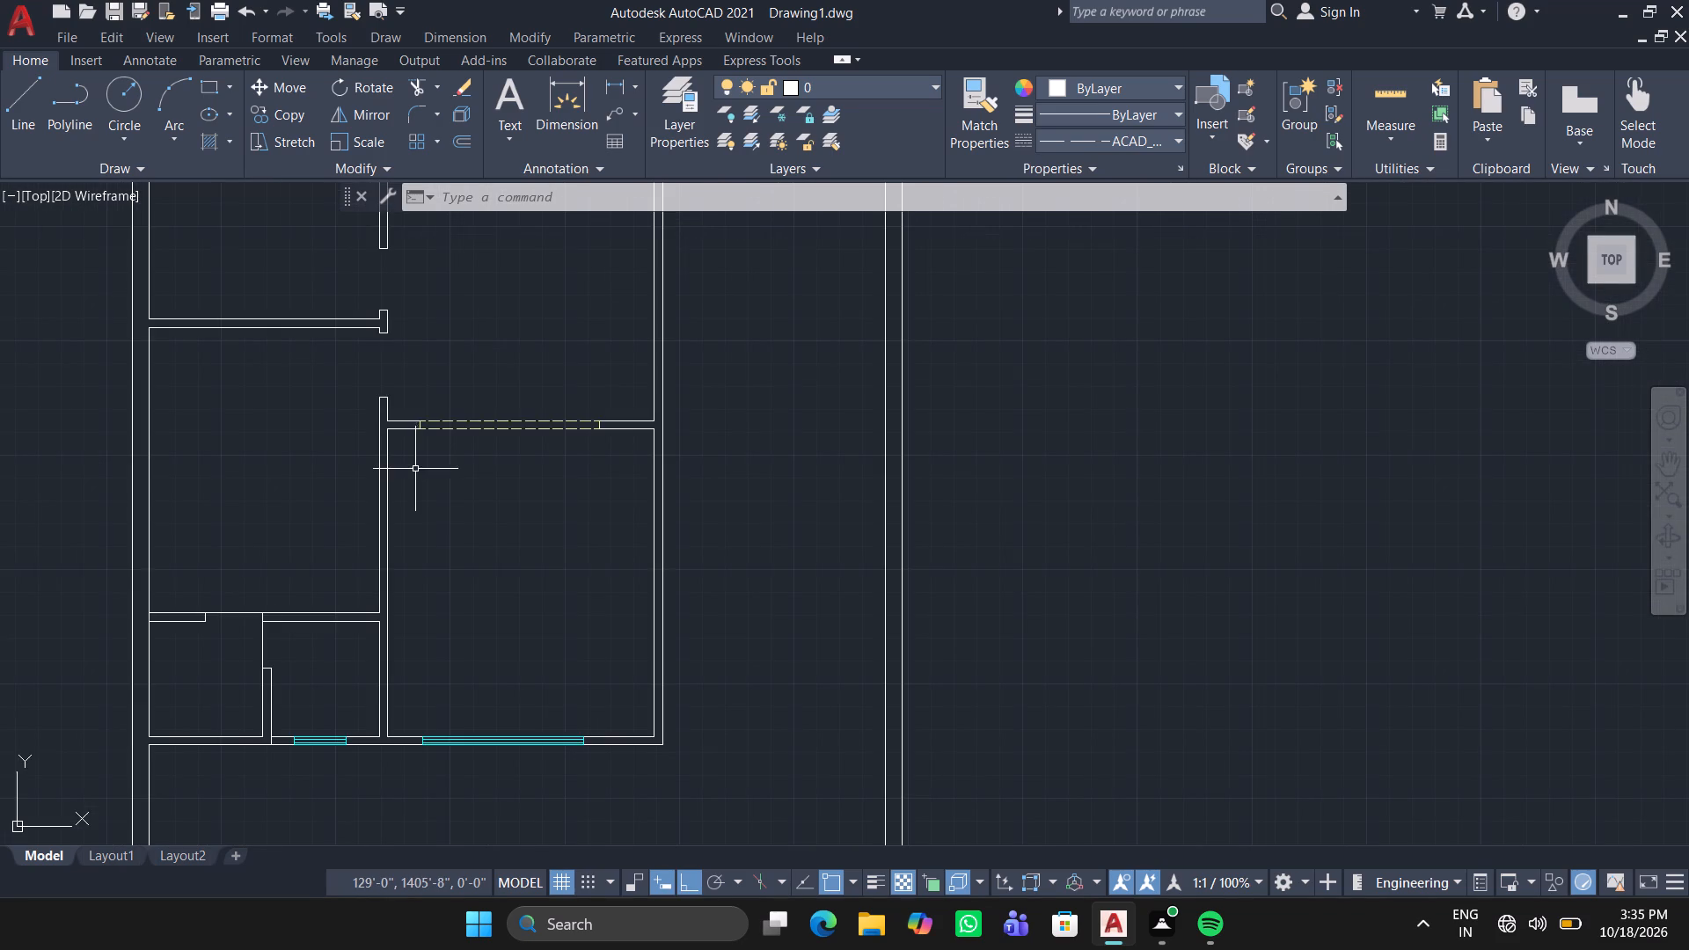
scroll(412, 471, "down", 1)
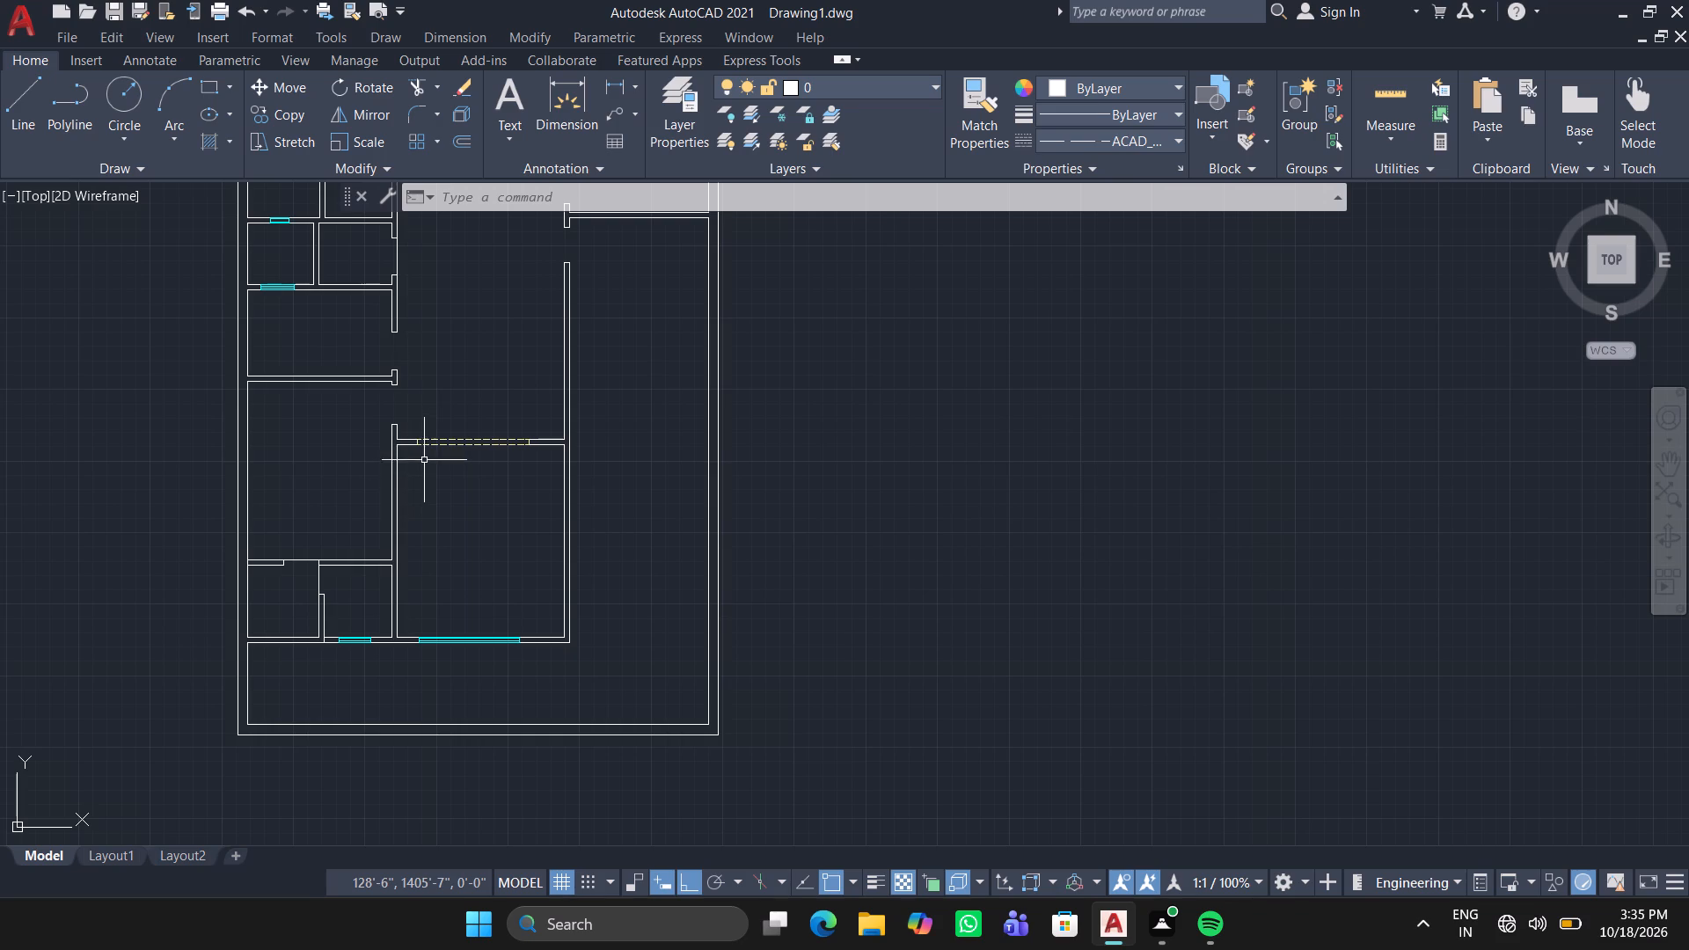
scroll(411, 414, "up", 1)
middle_click_drag(400, 323, 395, 470)
scroll(372, 345, "up", 3)
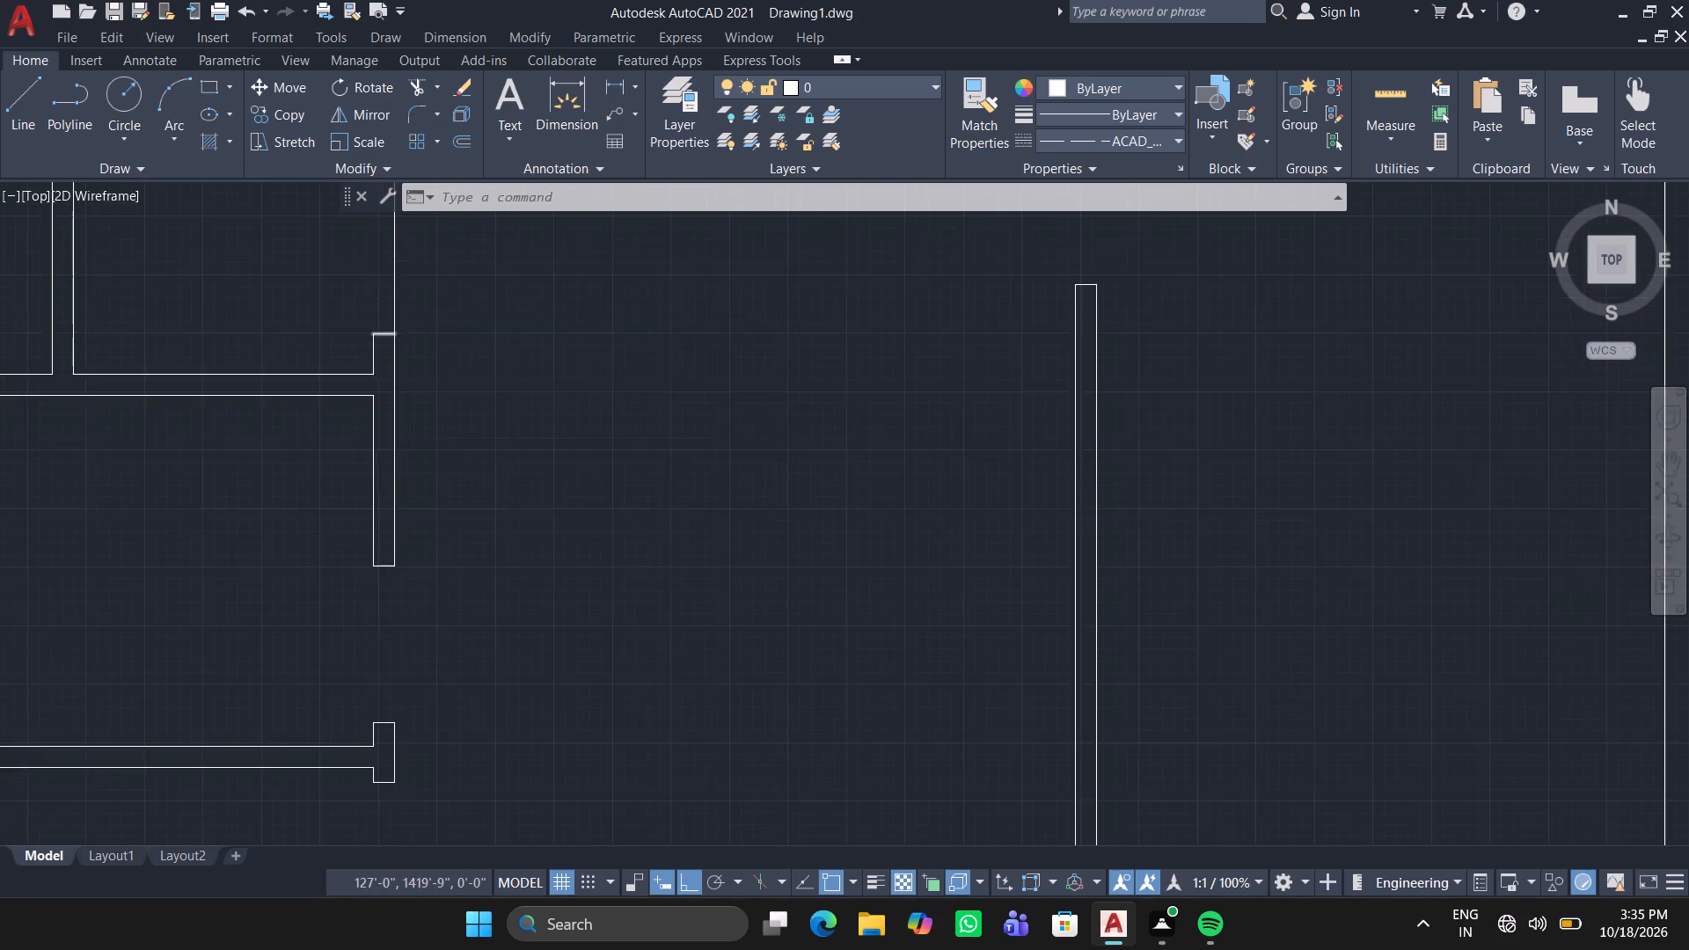
scroll(375, 335, "up", 1)
scroll(375, 335, "down", 4)
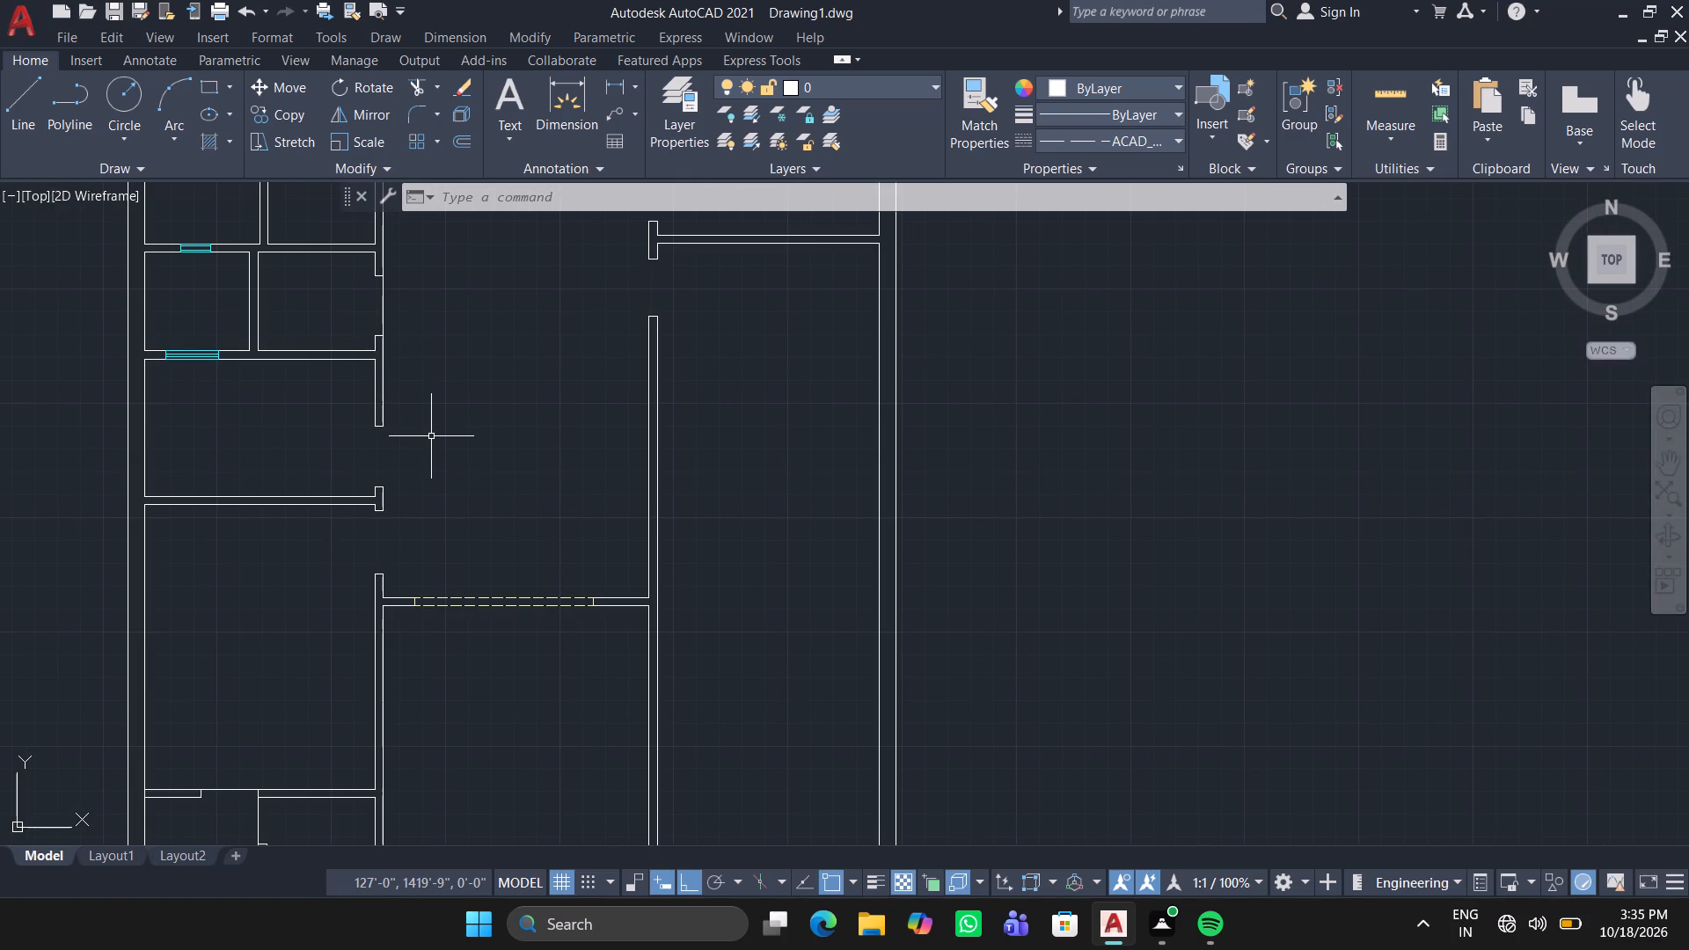
middle_click_drag(412, 296, 301, 398)
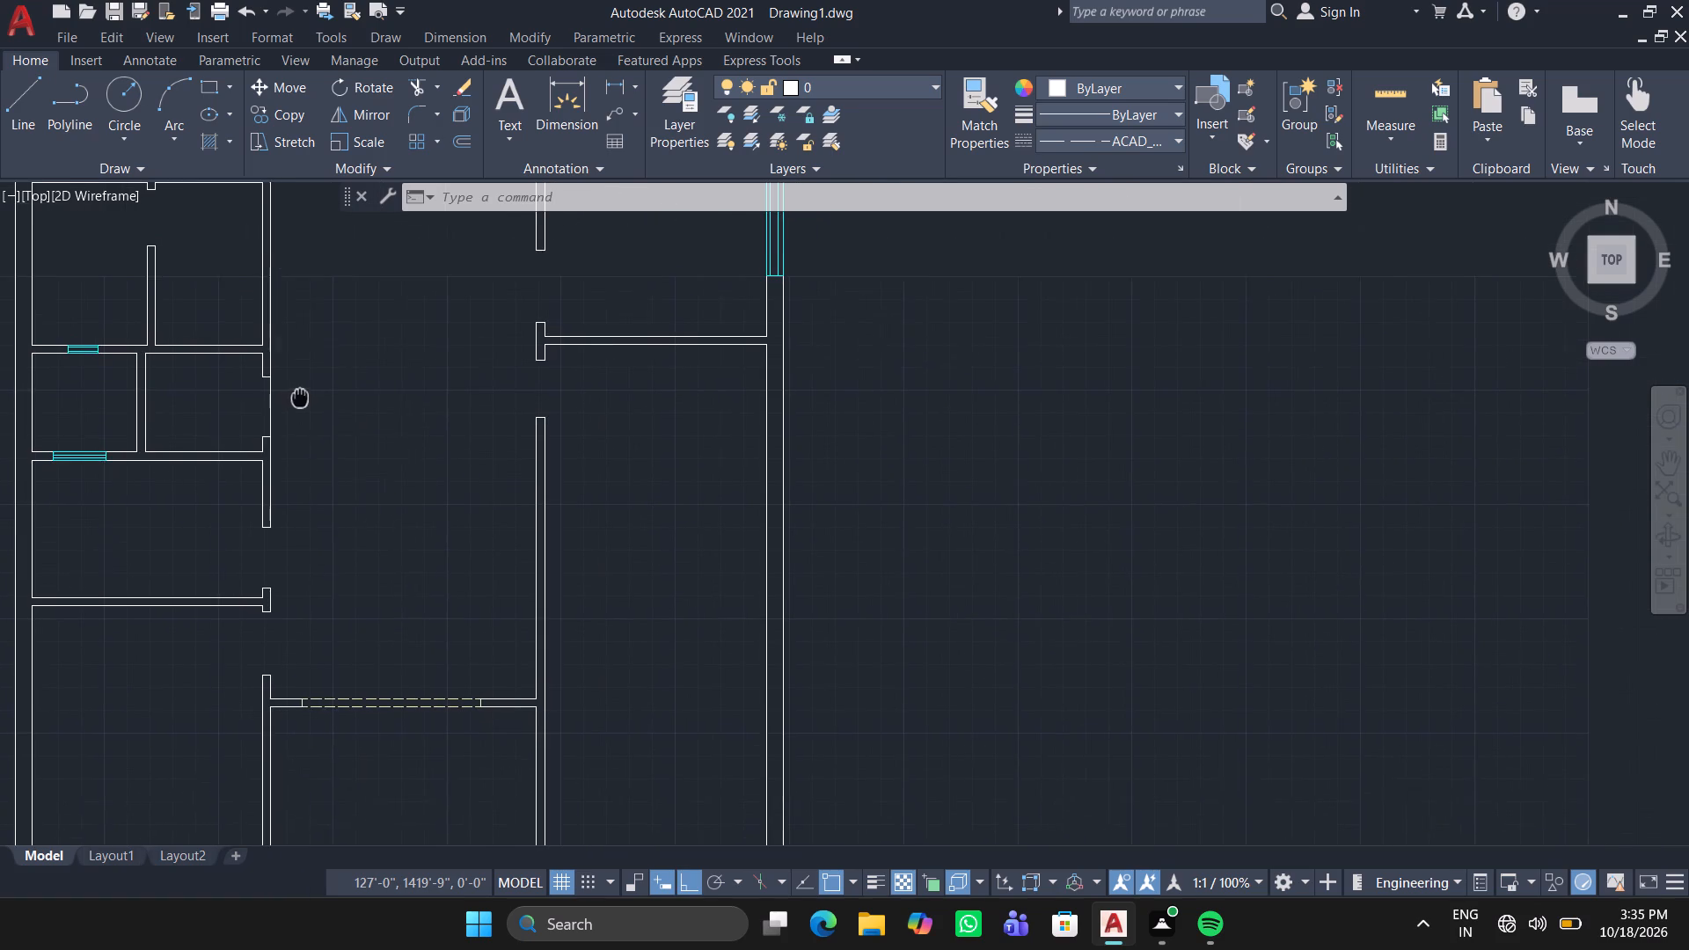
middle_click_drag(301, 398, 300, 398)
middle_click_drag(420, 663, 368, 298)
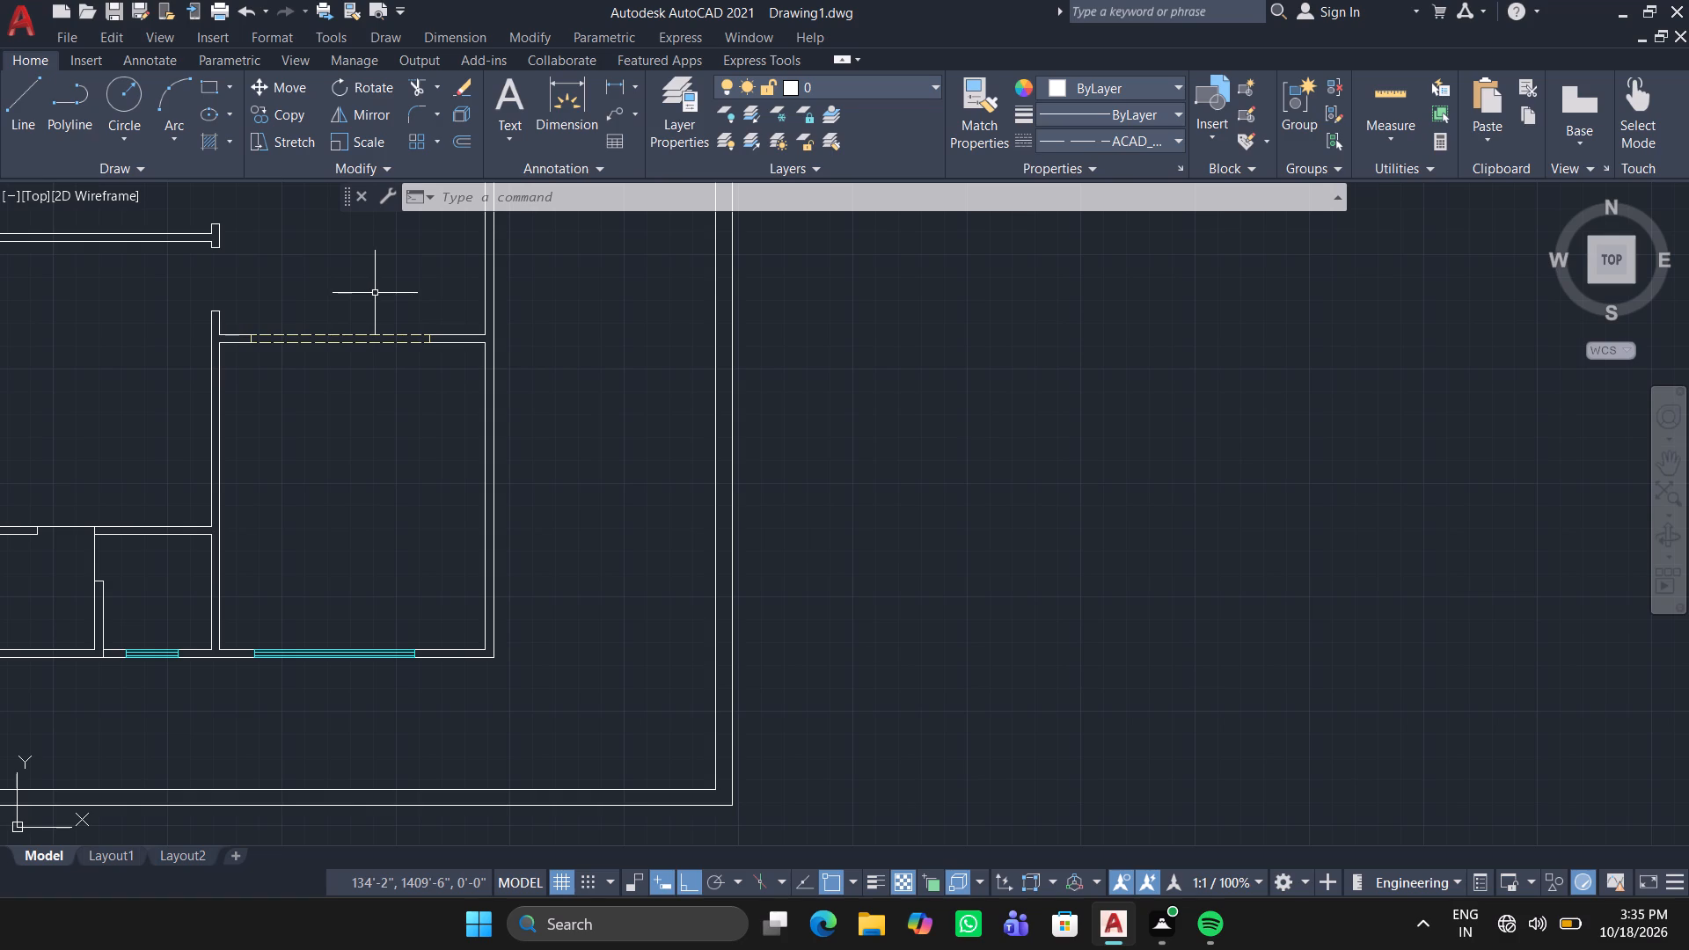
Outline a door opening about 3'-1" long across the east wall at the southeast corner of the room below the dashed opening.
scroll(398, 321, "down", 2)
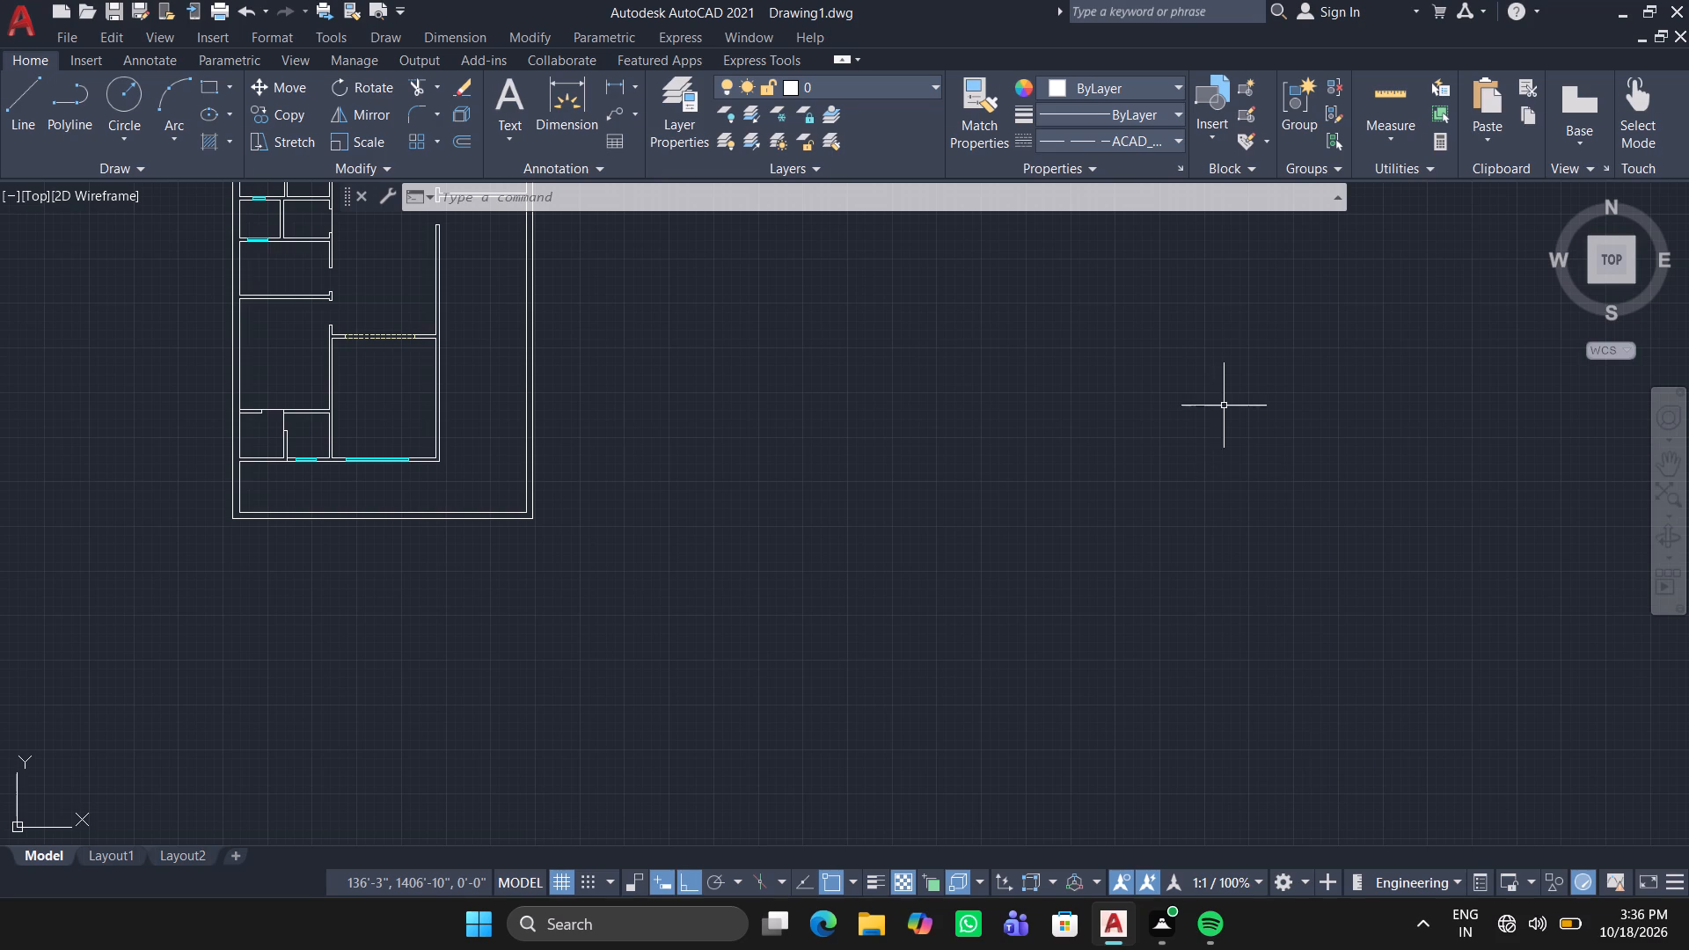
scroll(392, 406, "up", 4)
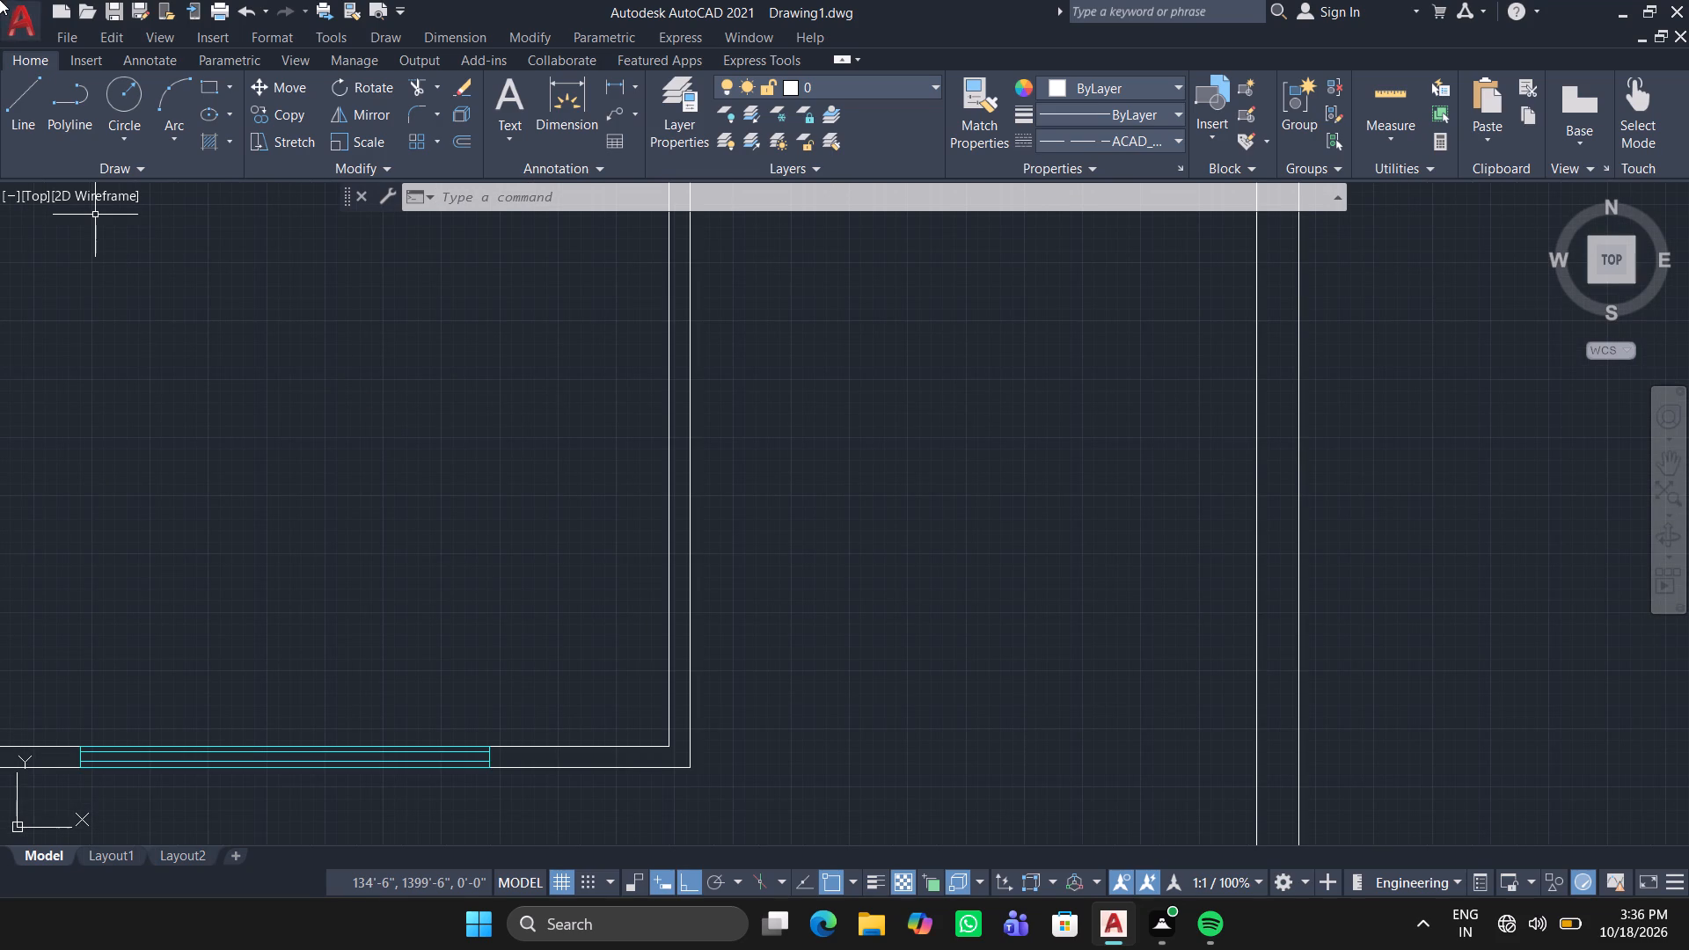
left_click(13, 97)
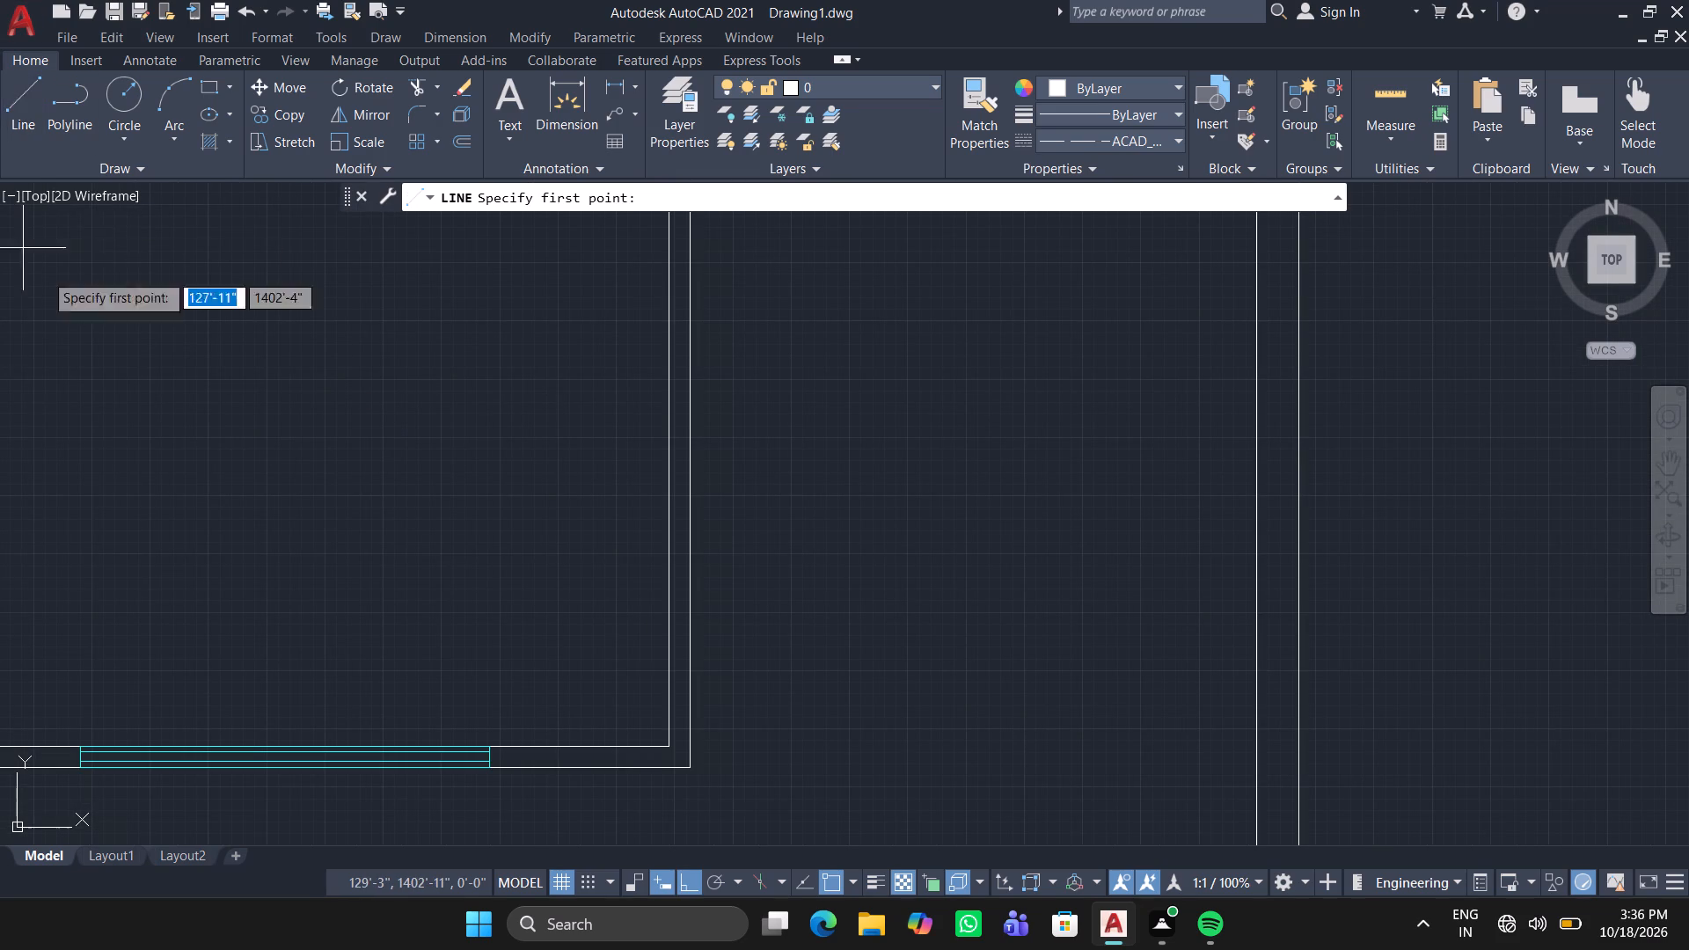
left_click(673, 748)
left_click_drag(693, 748, 693, 720)
left_click(692, 576)
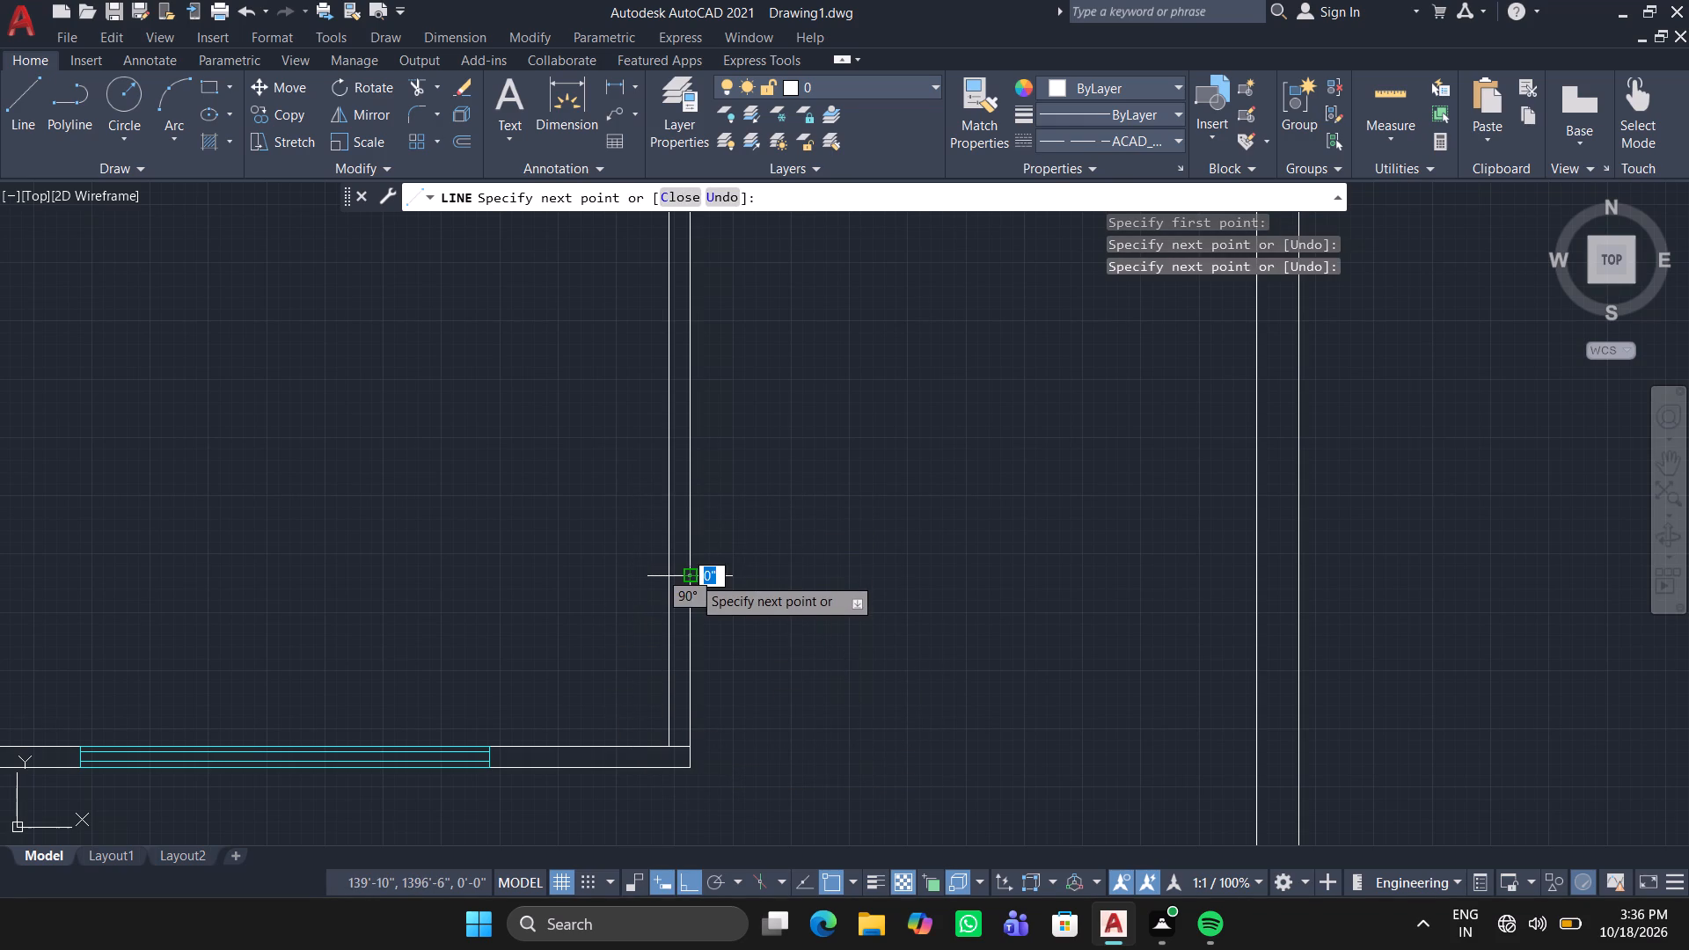
left_click(674, 581)
left_click(662, 751)
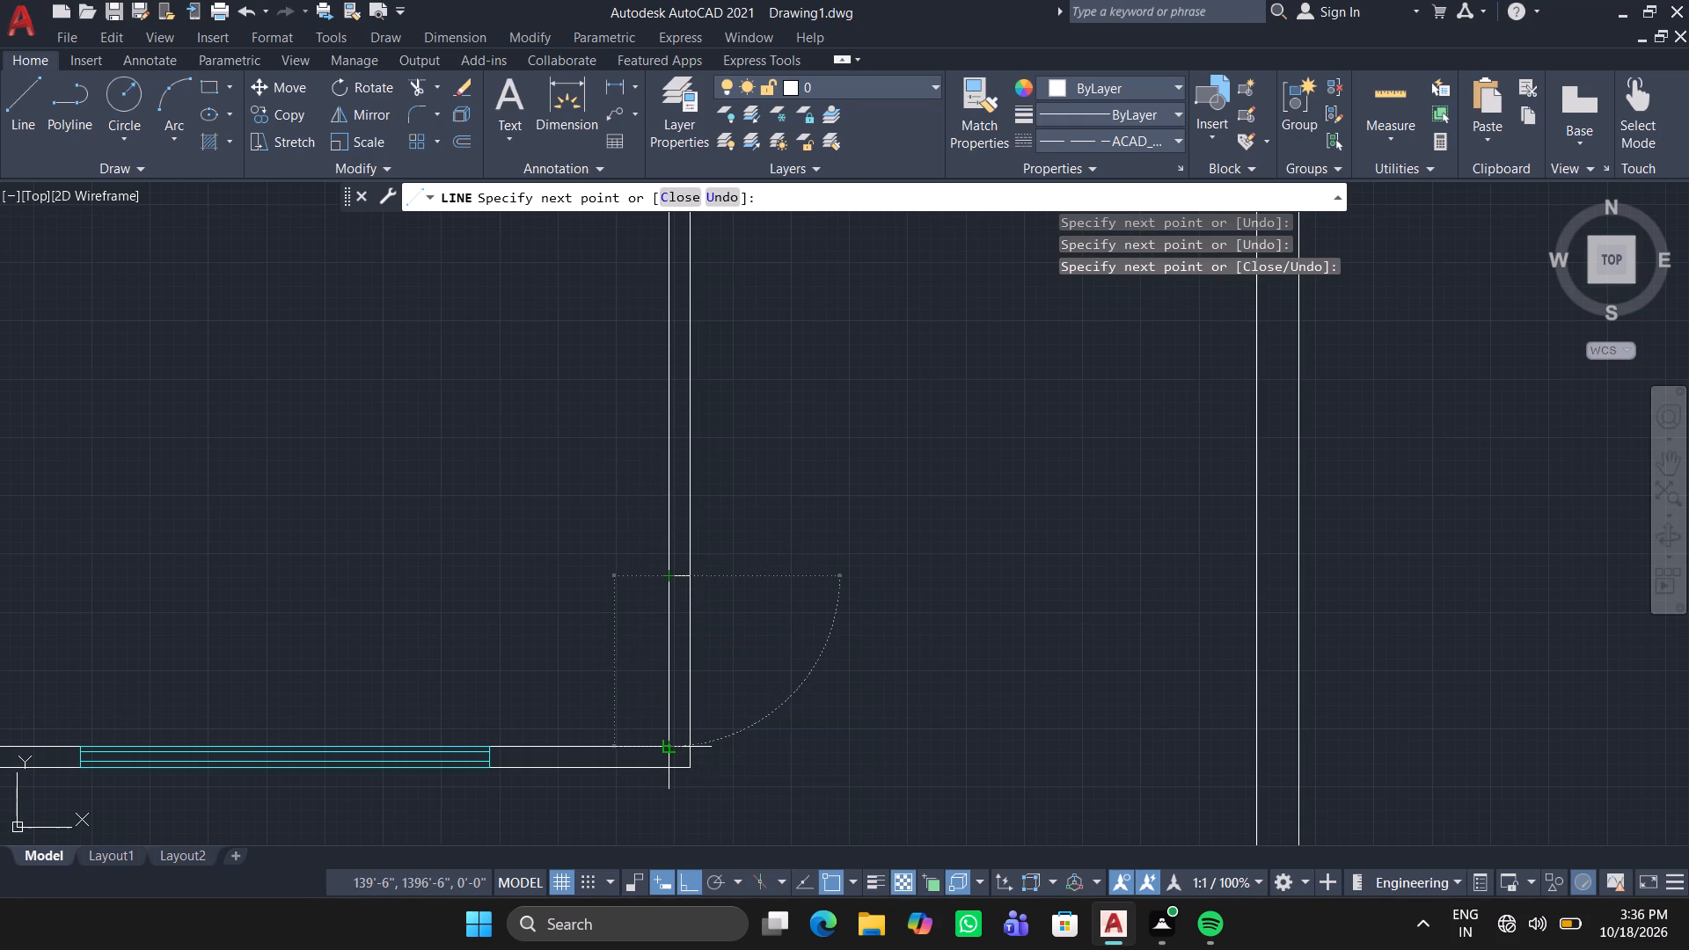
key("Escape")
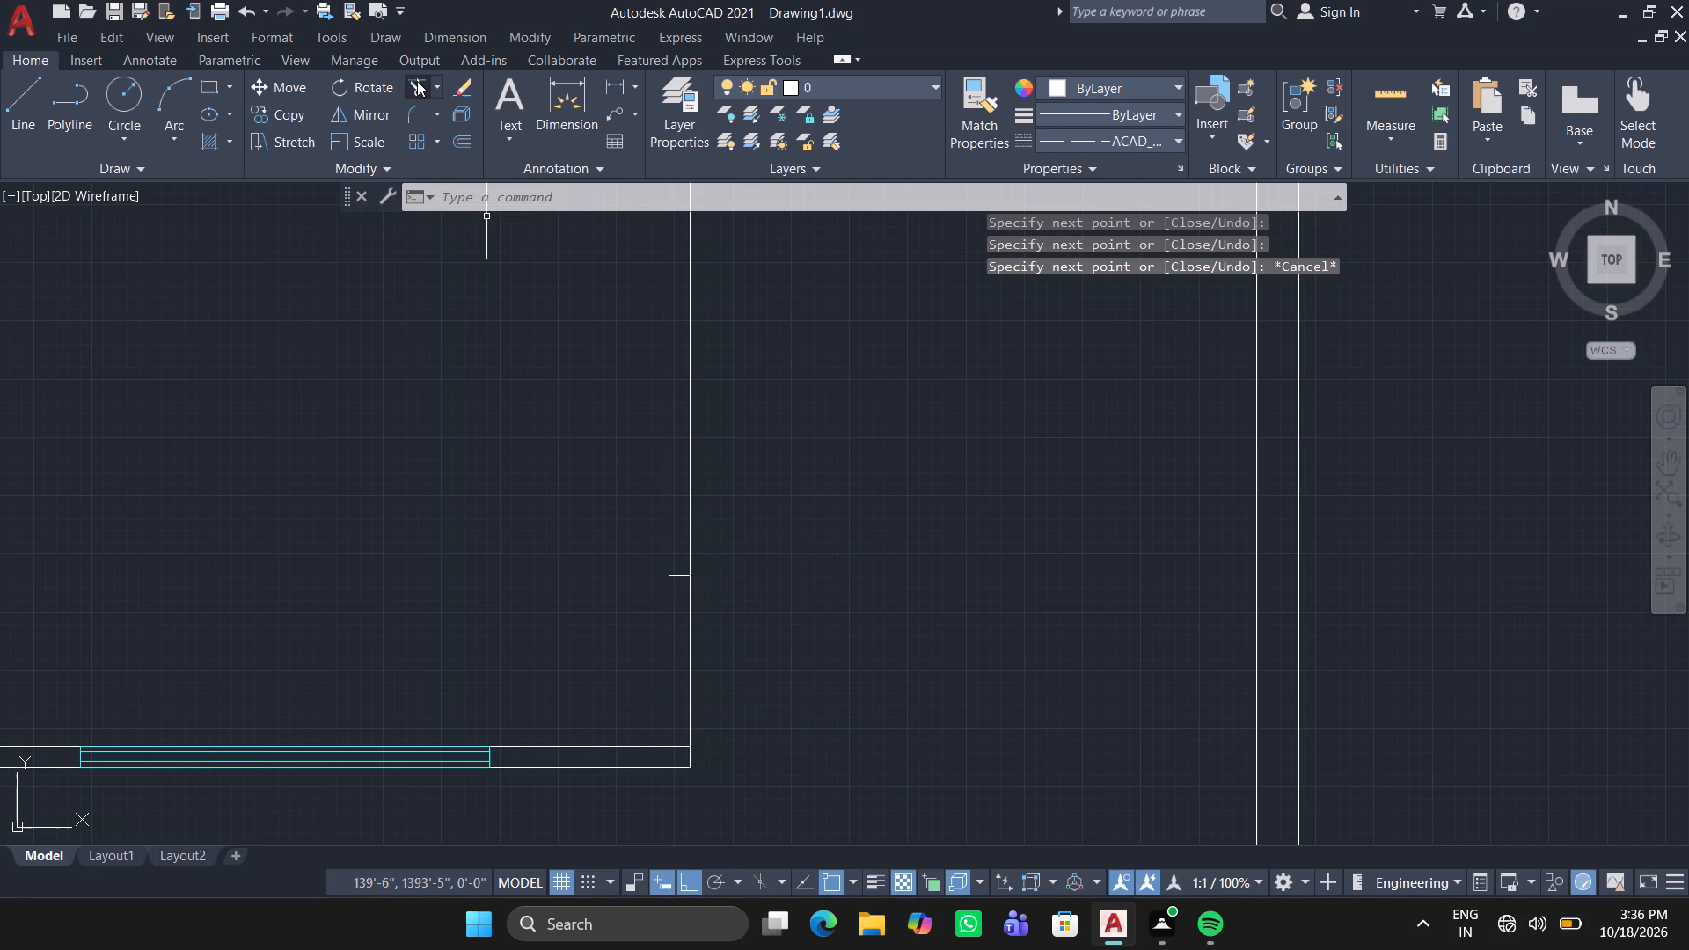
Trim the wall lines within the outlined door opening at the room's southeast corner.
left_click(416, 81)
left_click(601, 632)
left_click(831, 657)
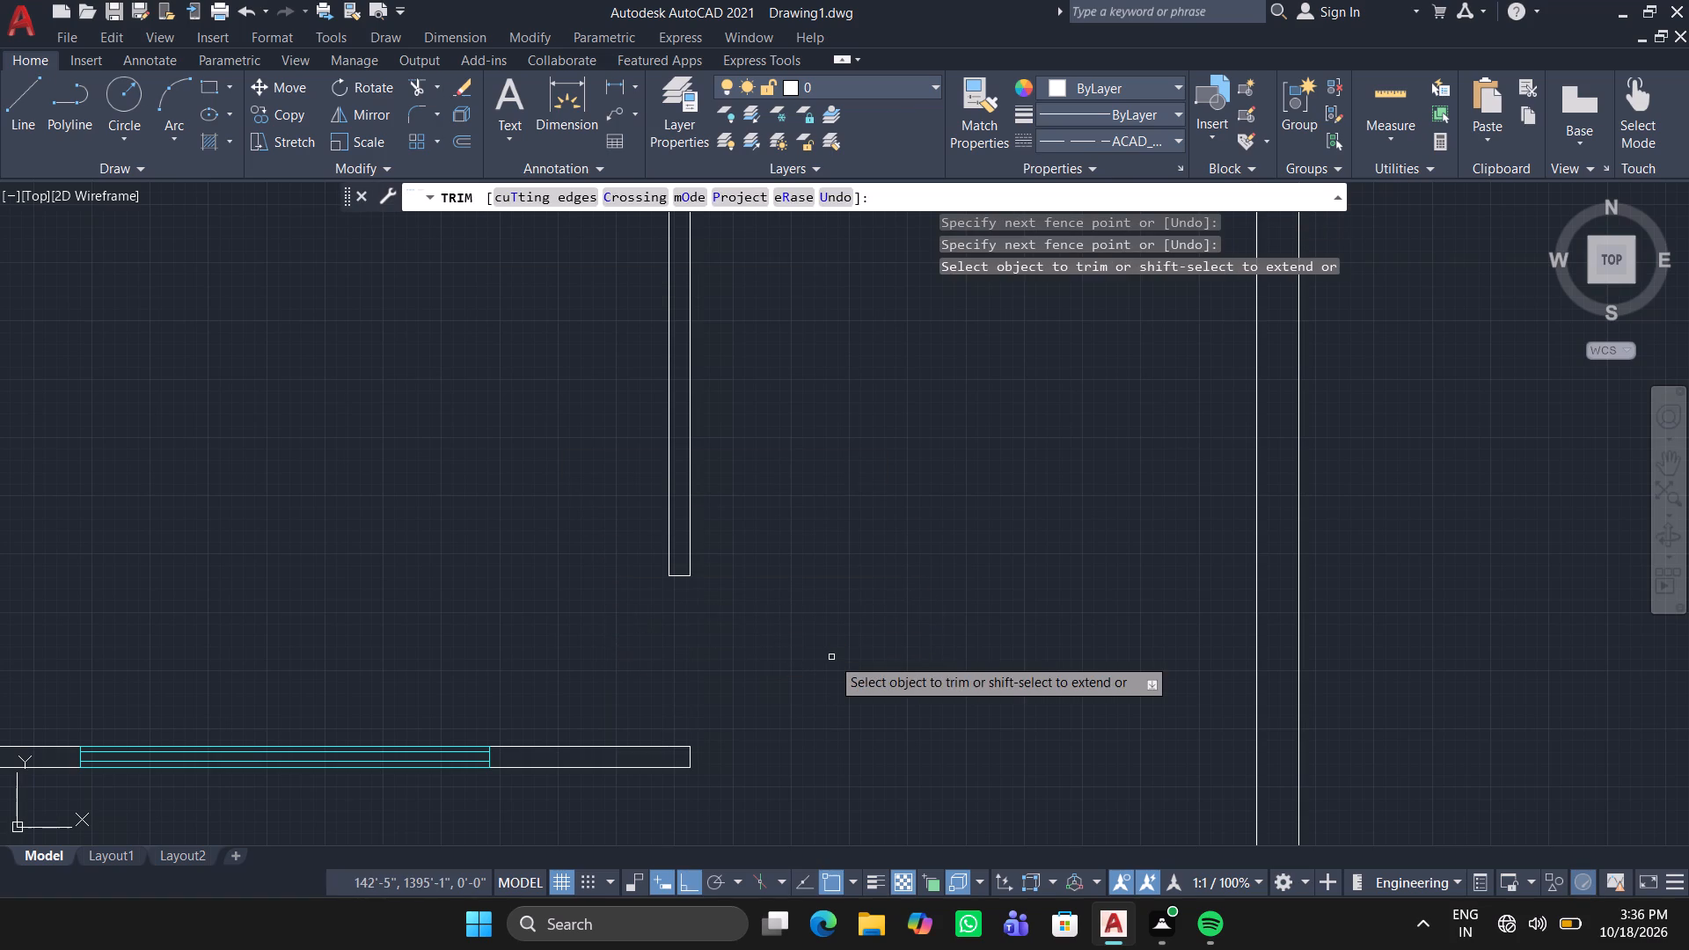
key("space")
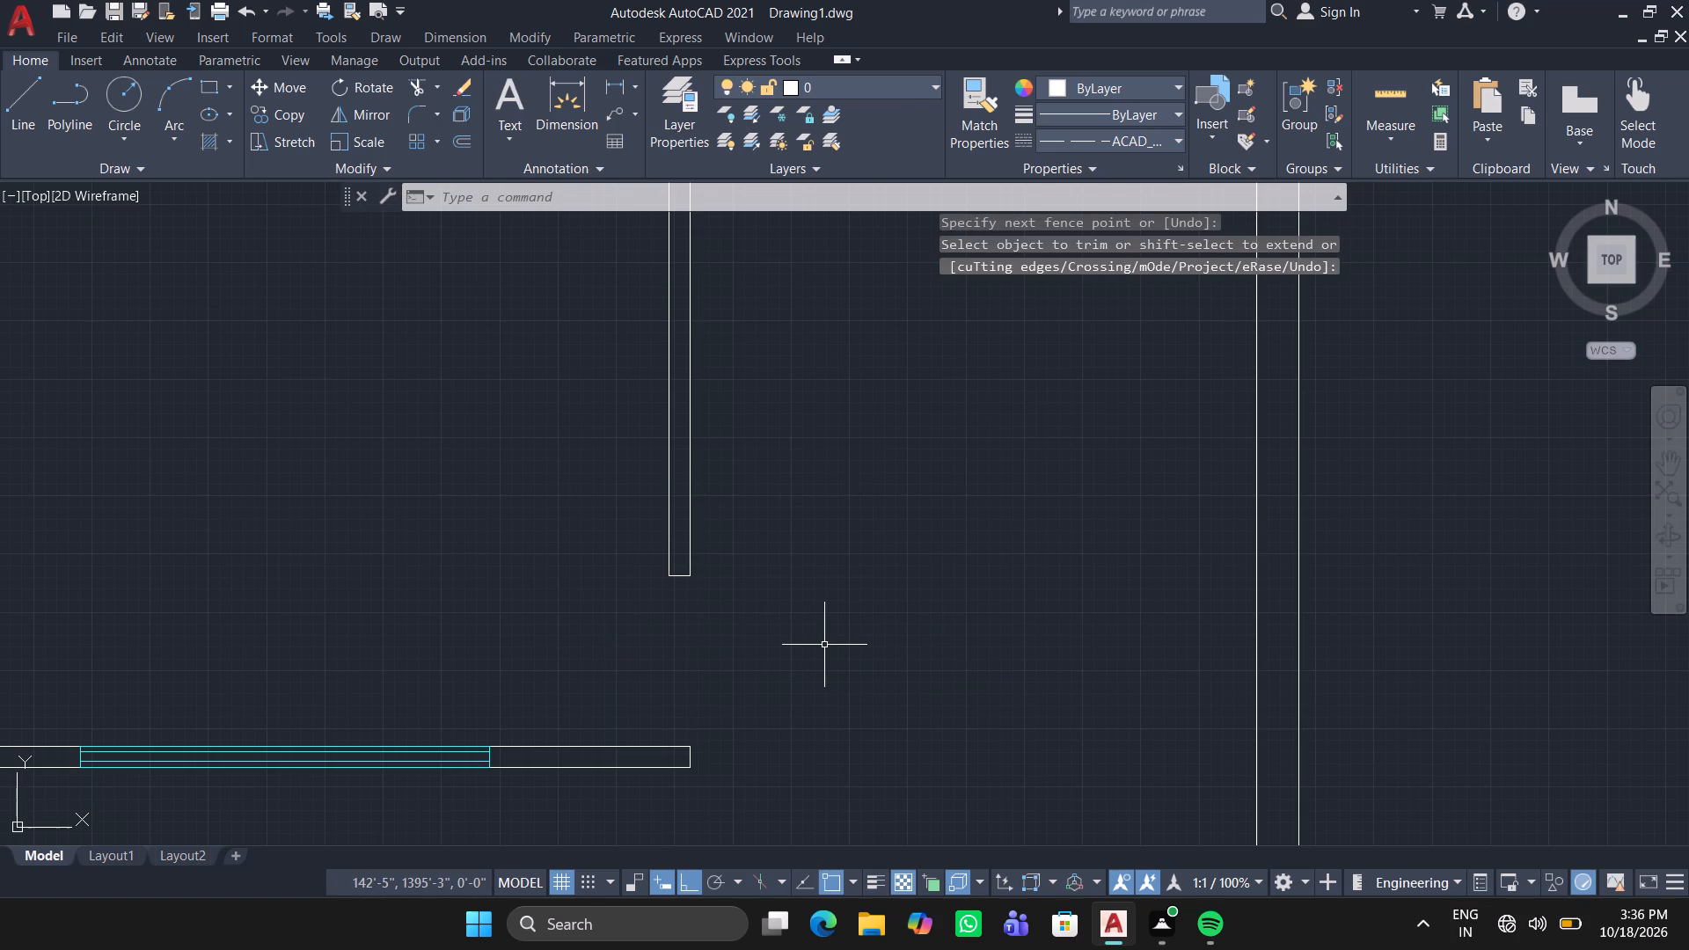
scroll(824, 645, "down", 3)
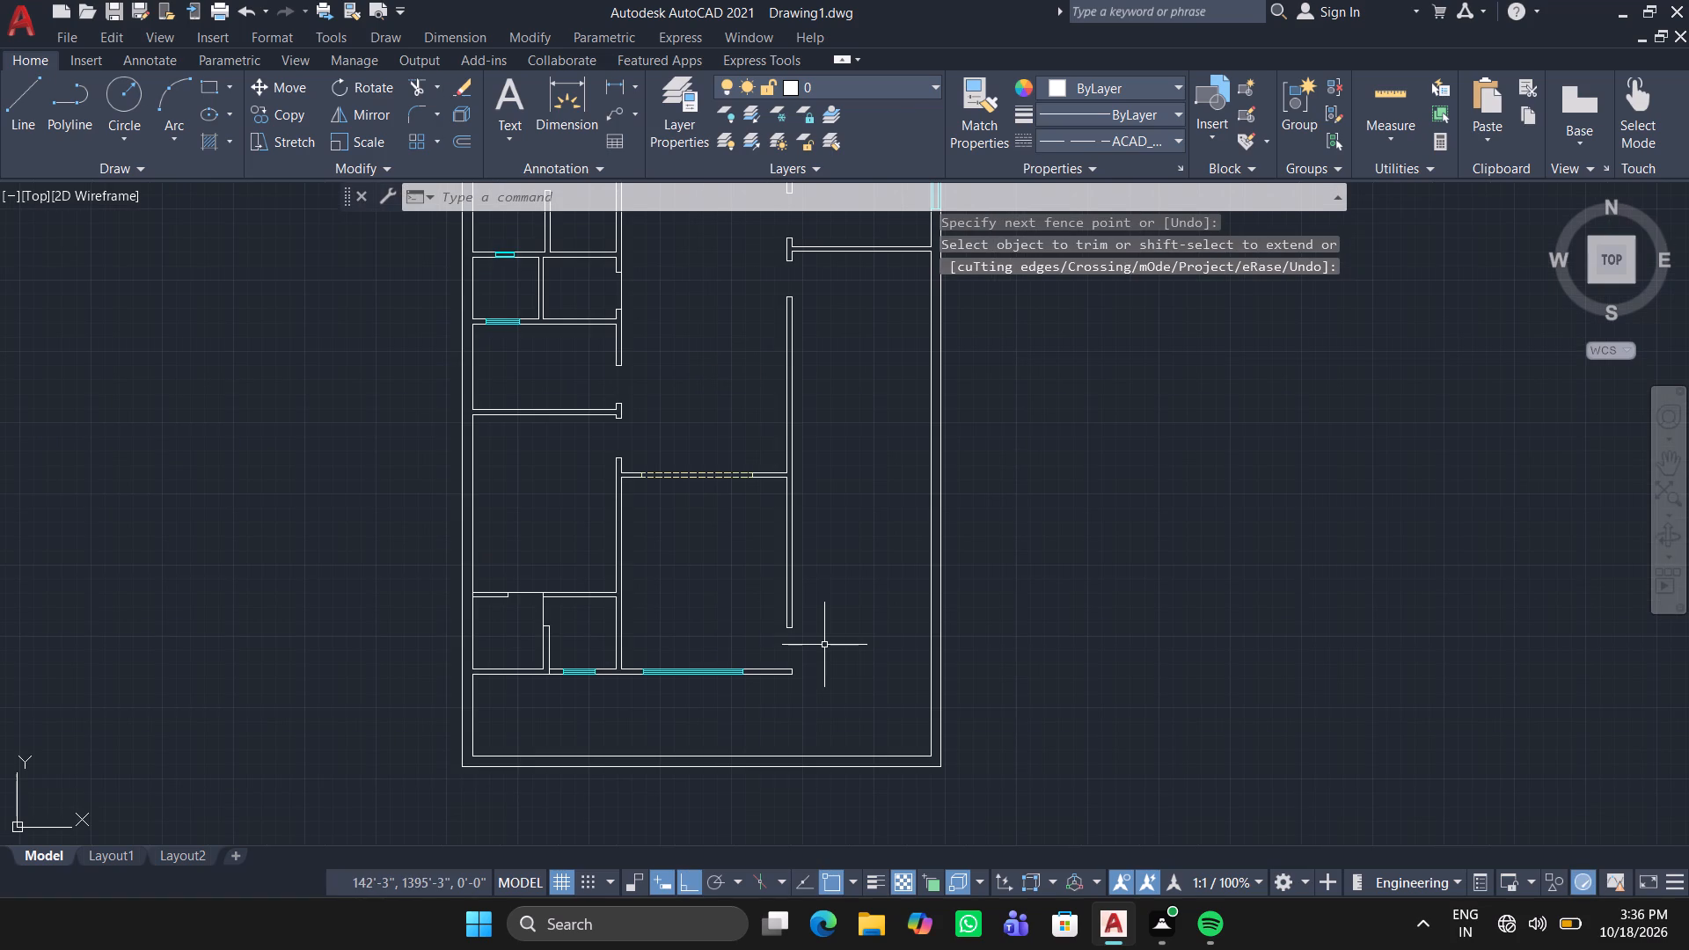
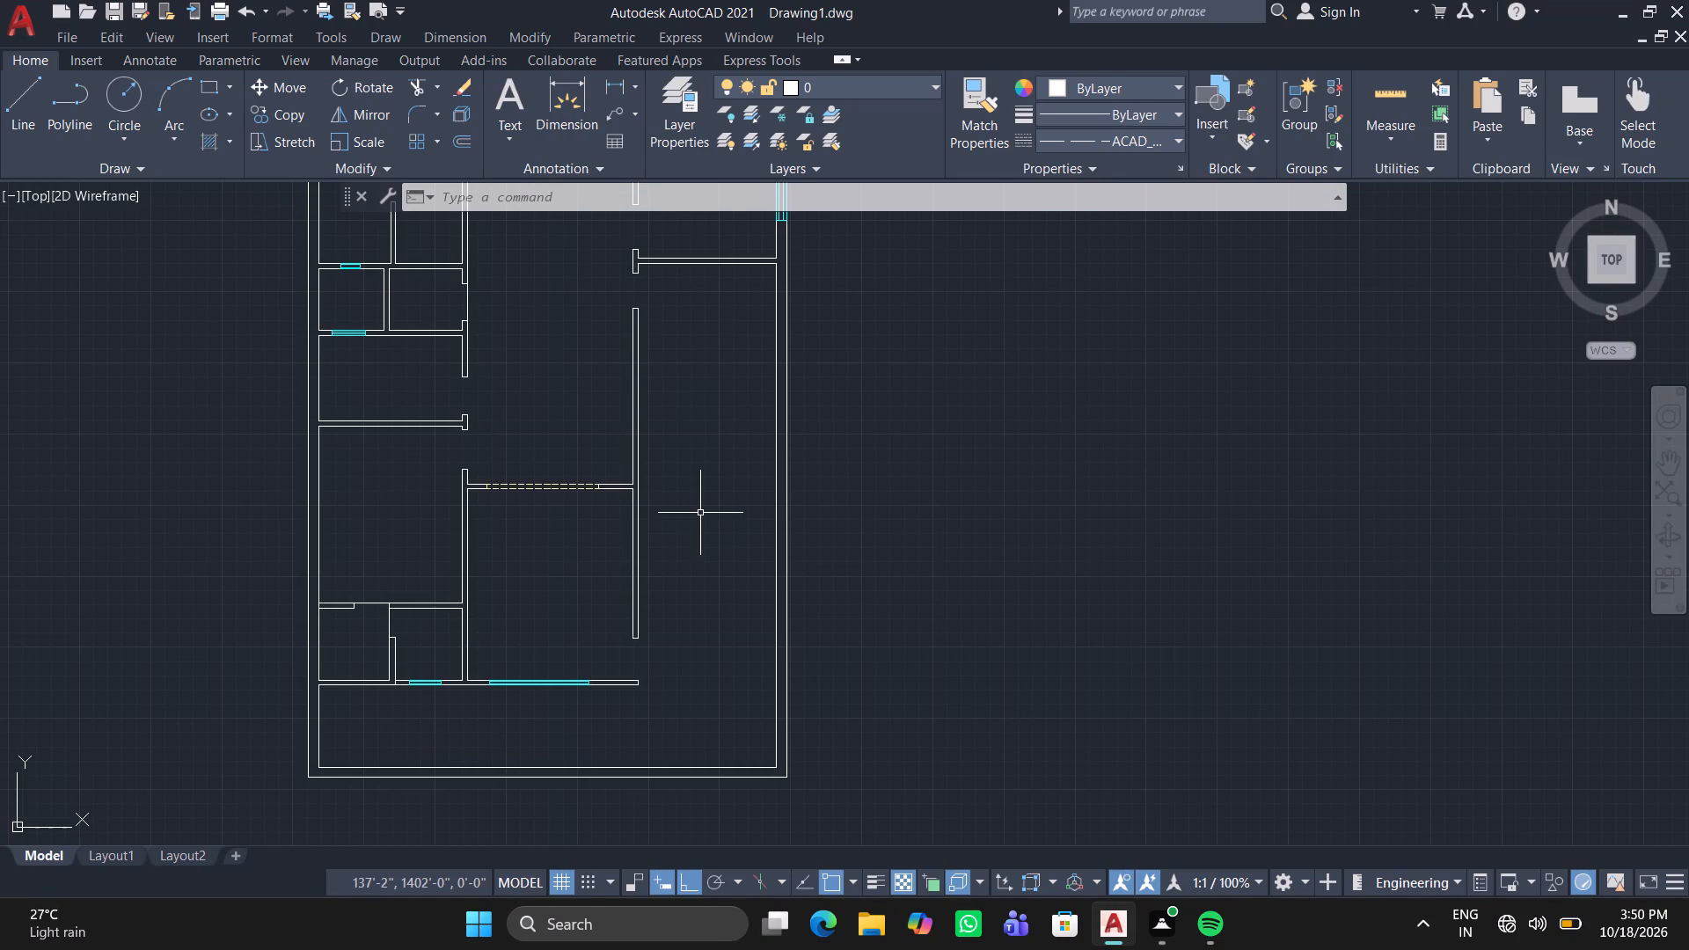
Insert the Door - Imperial block from the tool palettes into the open hall north of the dashed opening.
middle_click_drag(700, 514, 1037, 583)
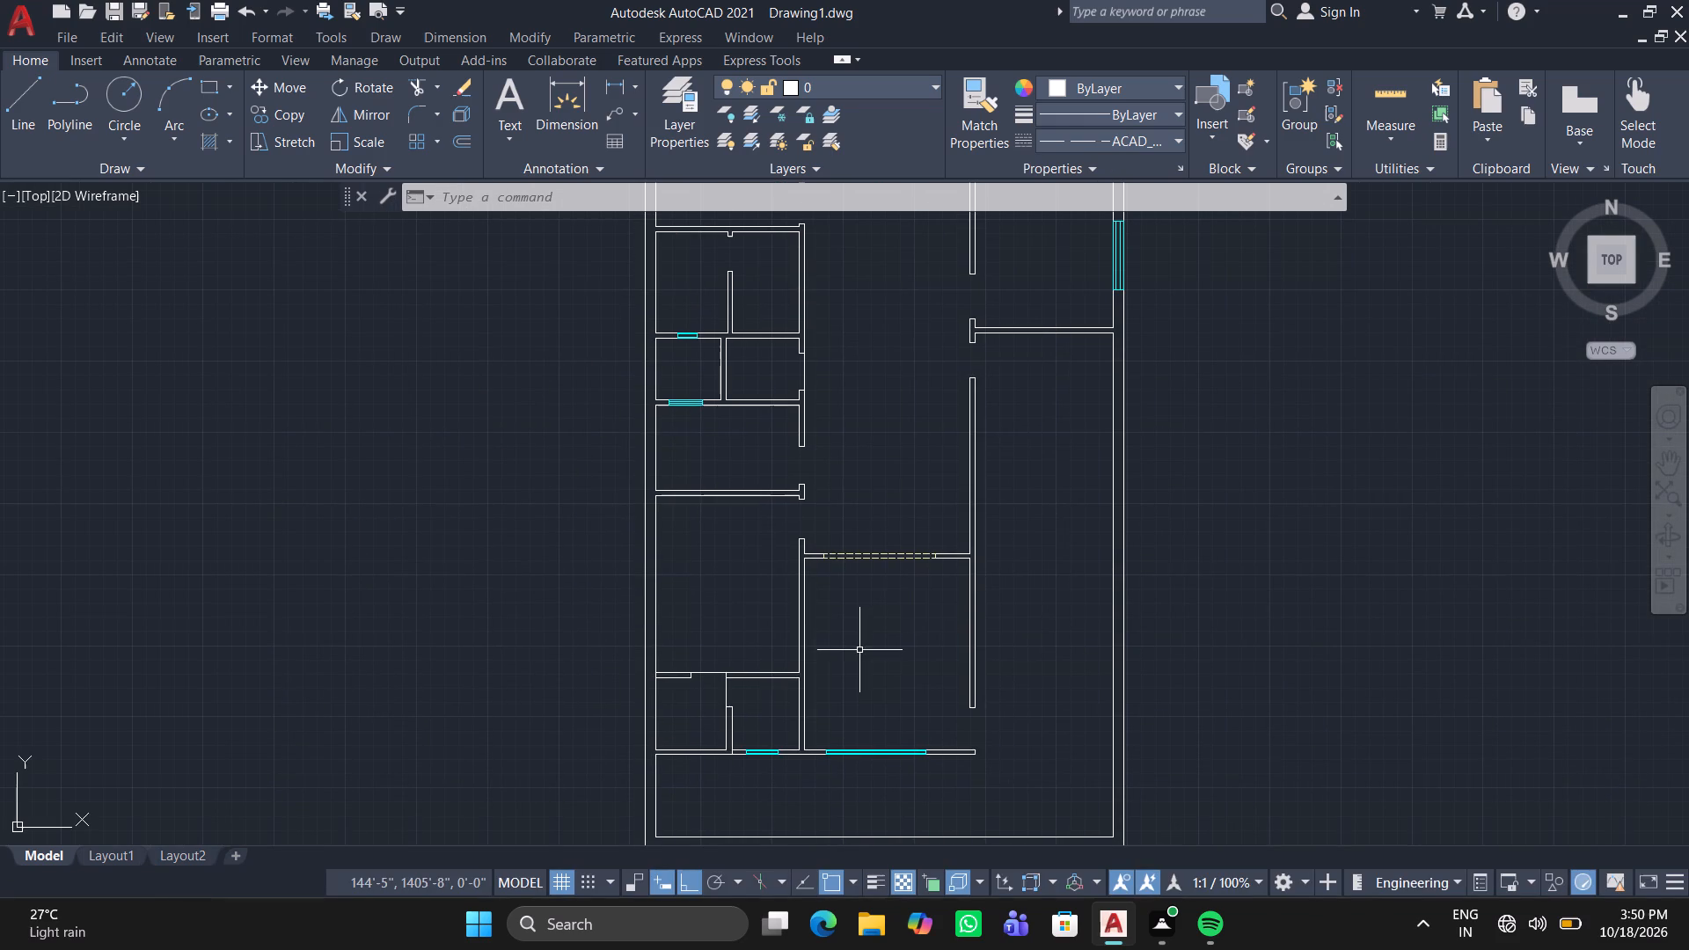
scroll(976, 712, "up", 1)
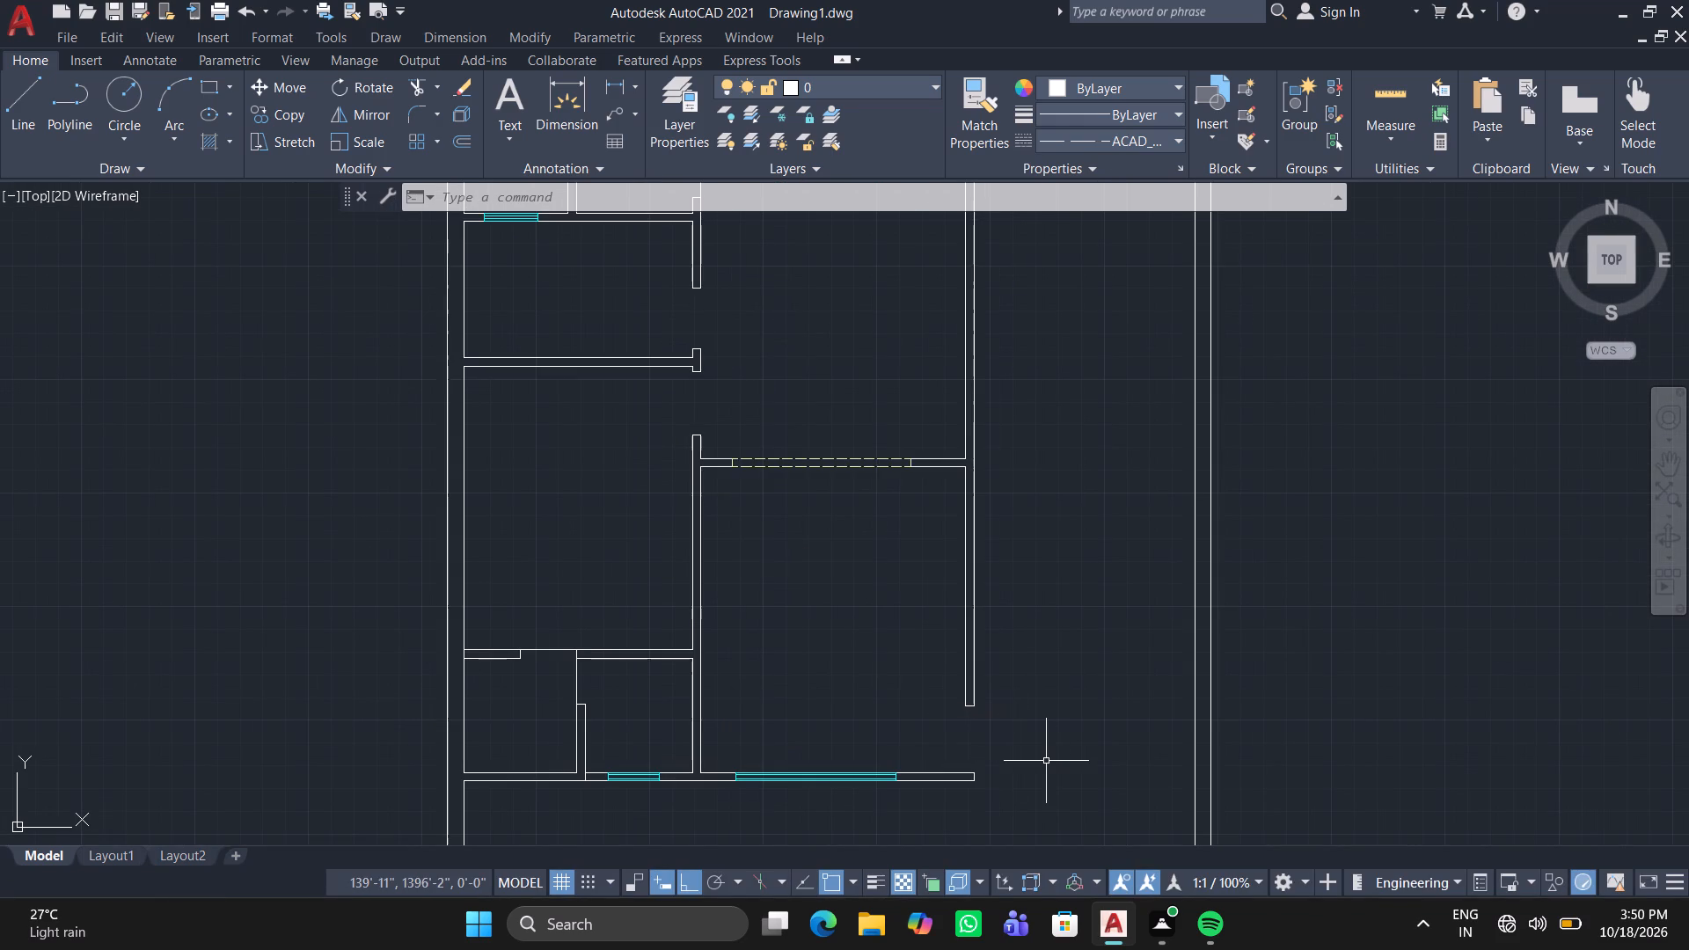
key("t")
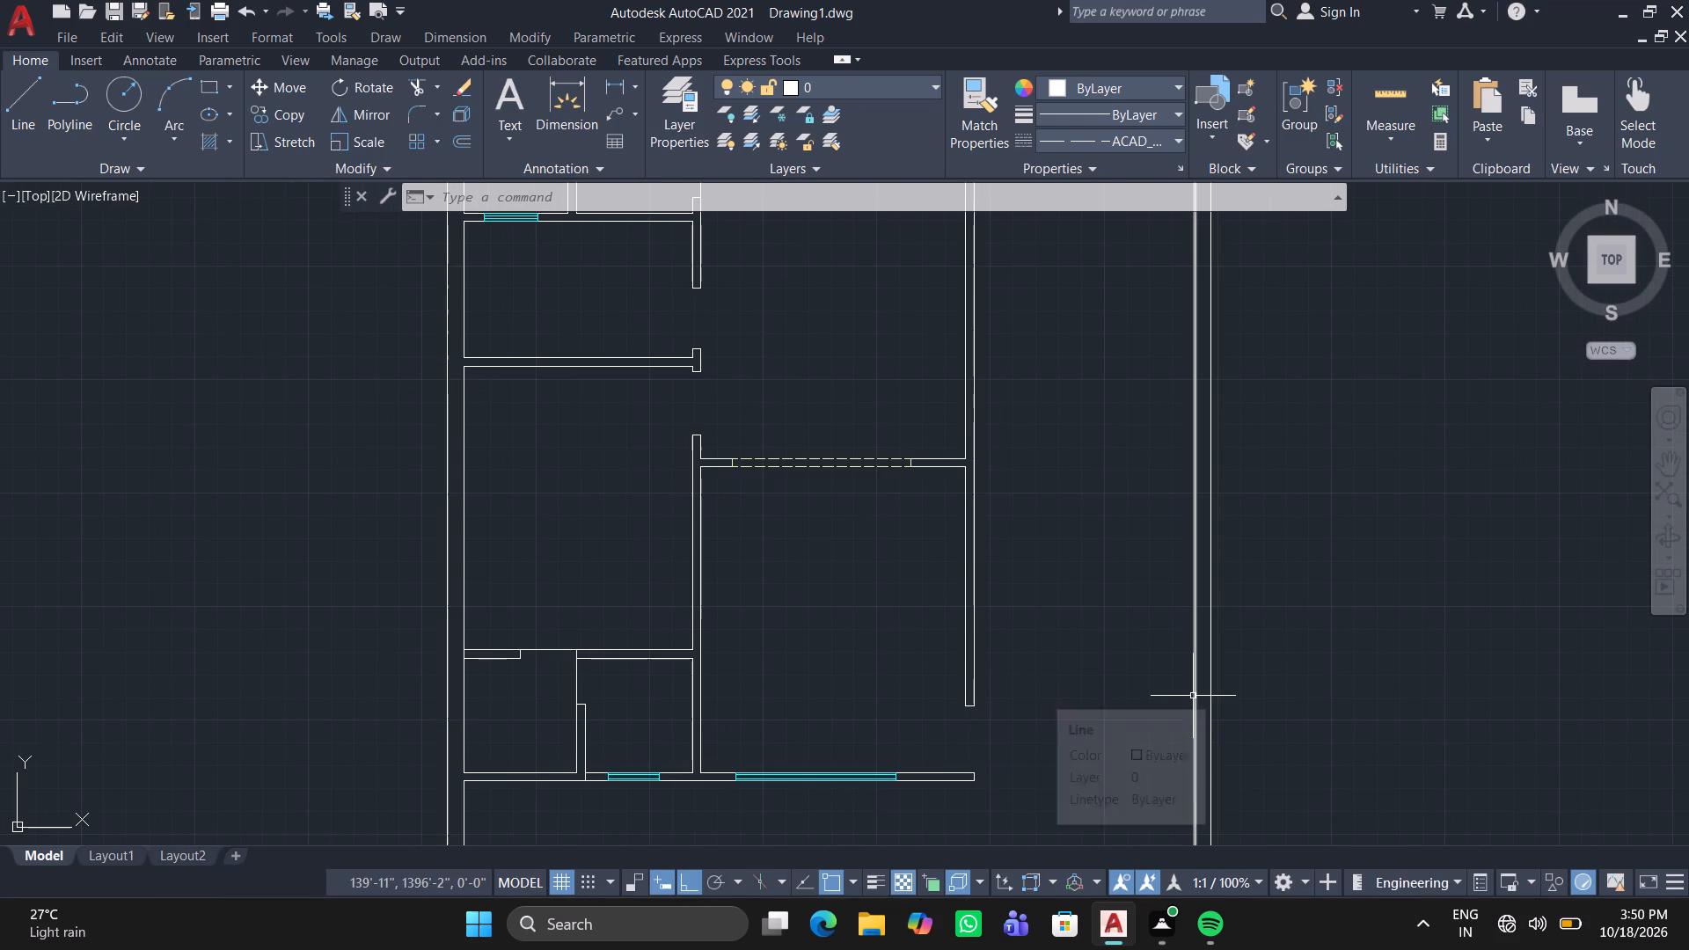
key("p")
key("Return")
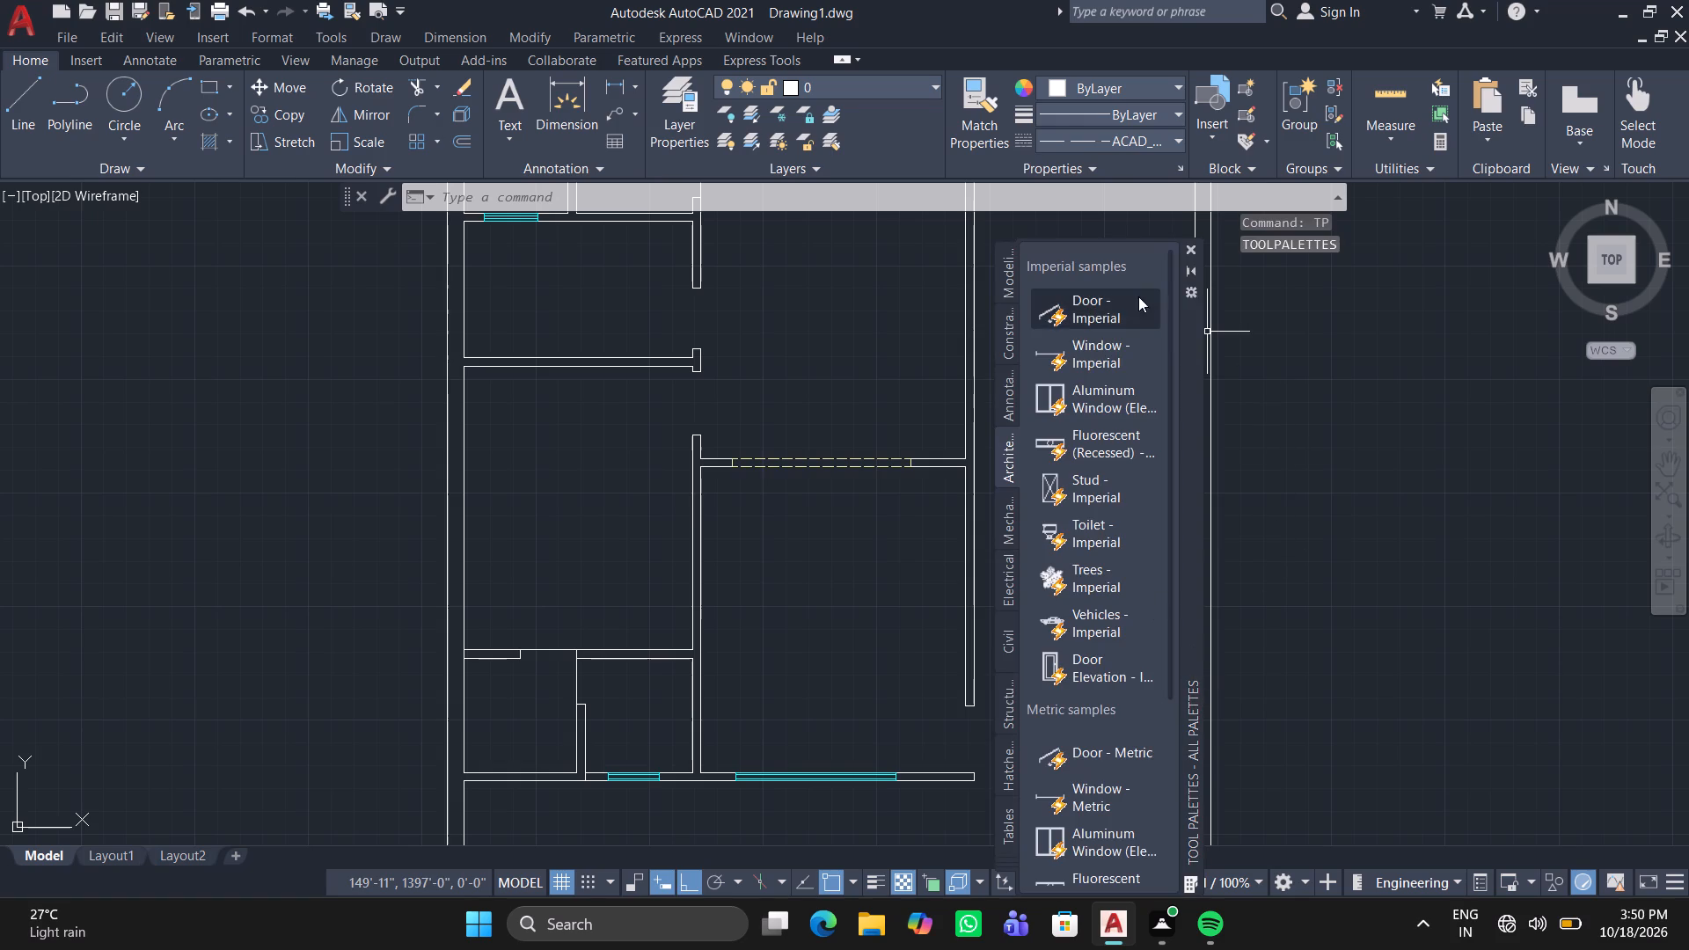
left_click_drag(1096, 310, 770, 337)
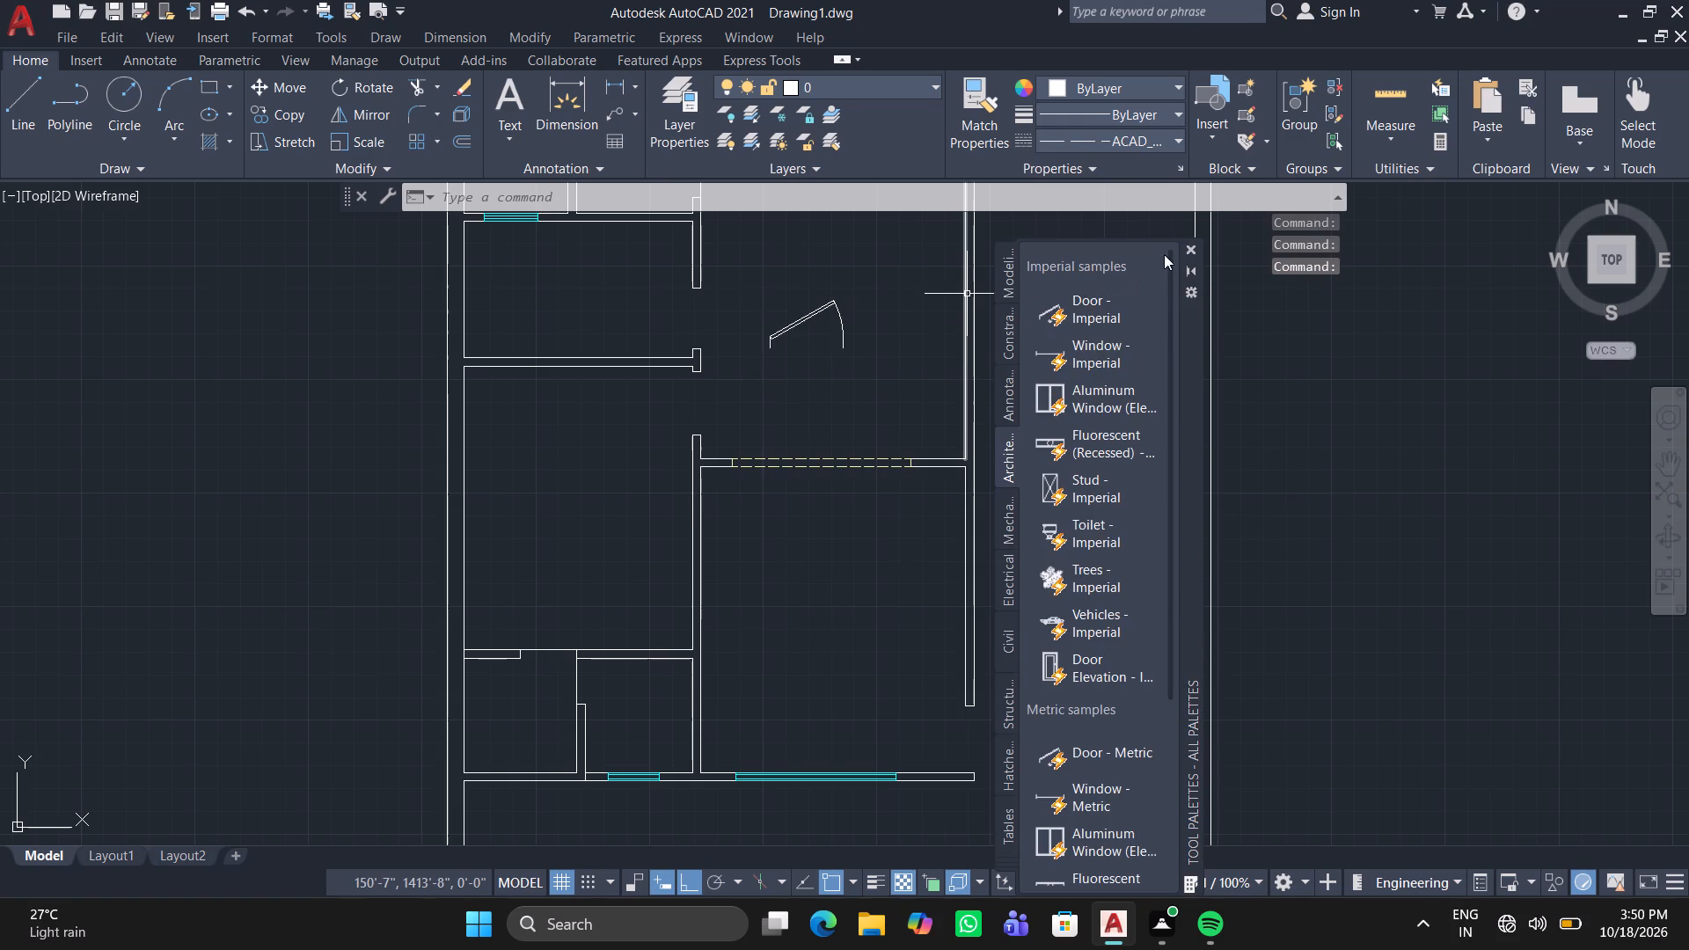
left_click(1193, 244)
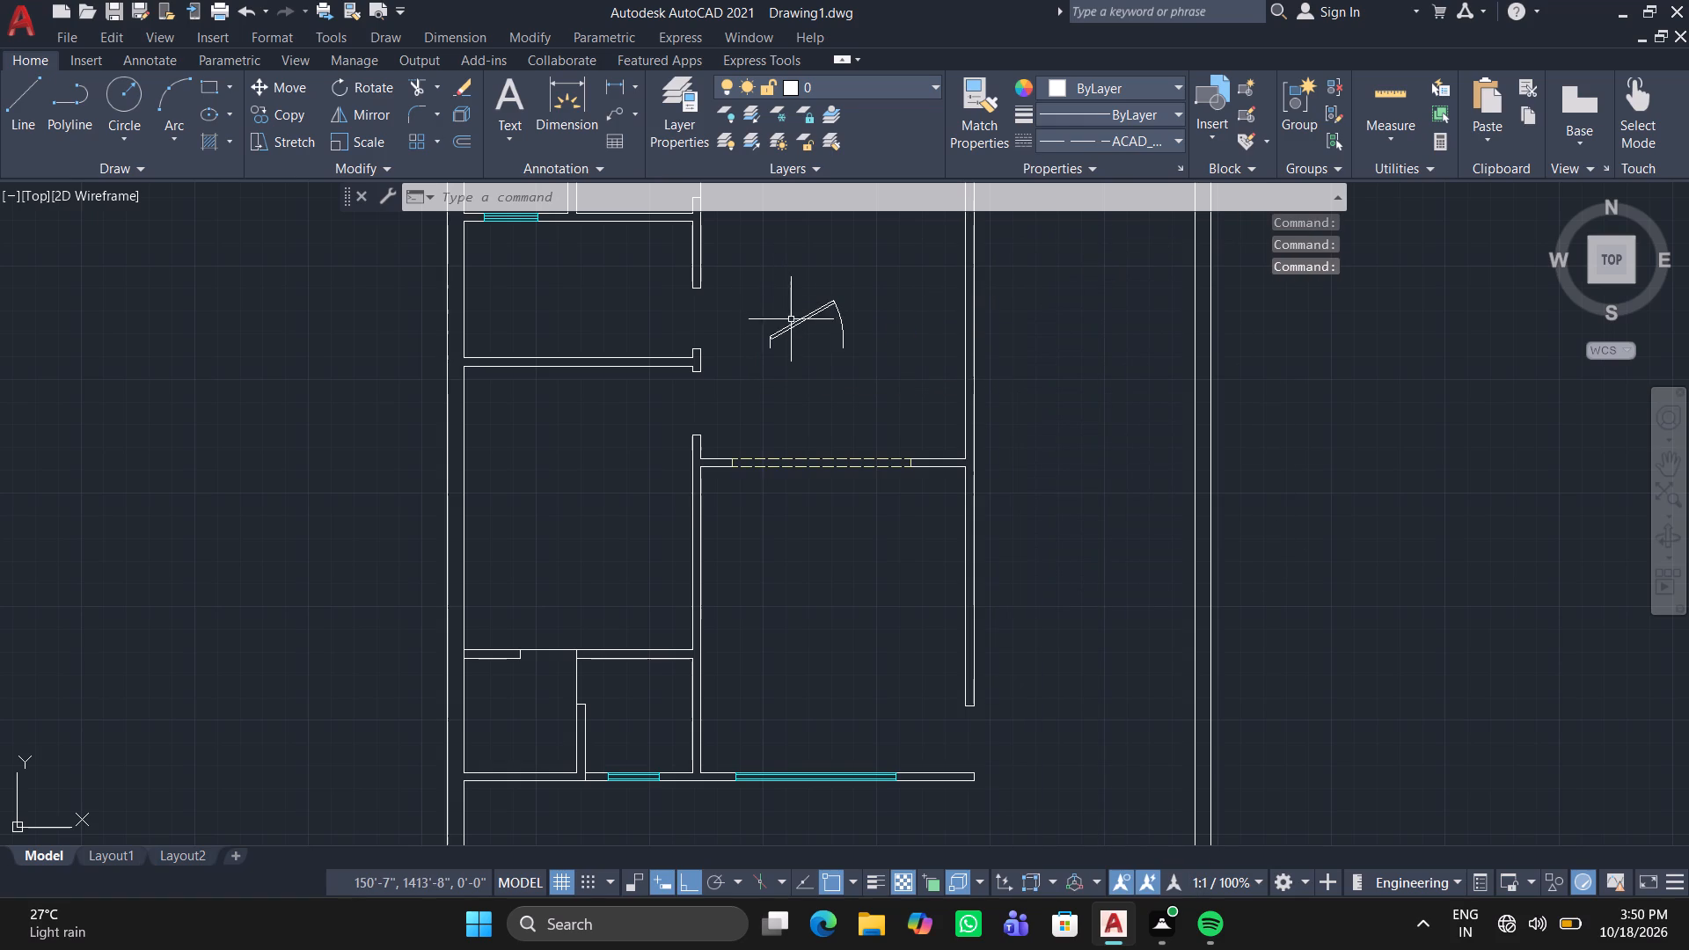
Set the inserted door block's swing to Open 90º.
left_click(793, 324)
left_click(769, 315)
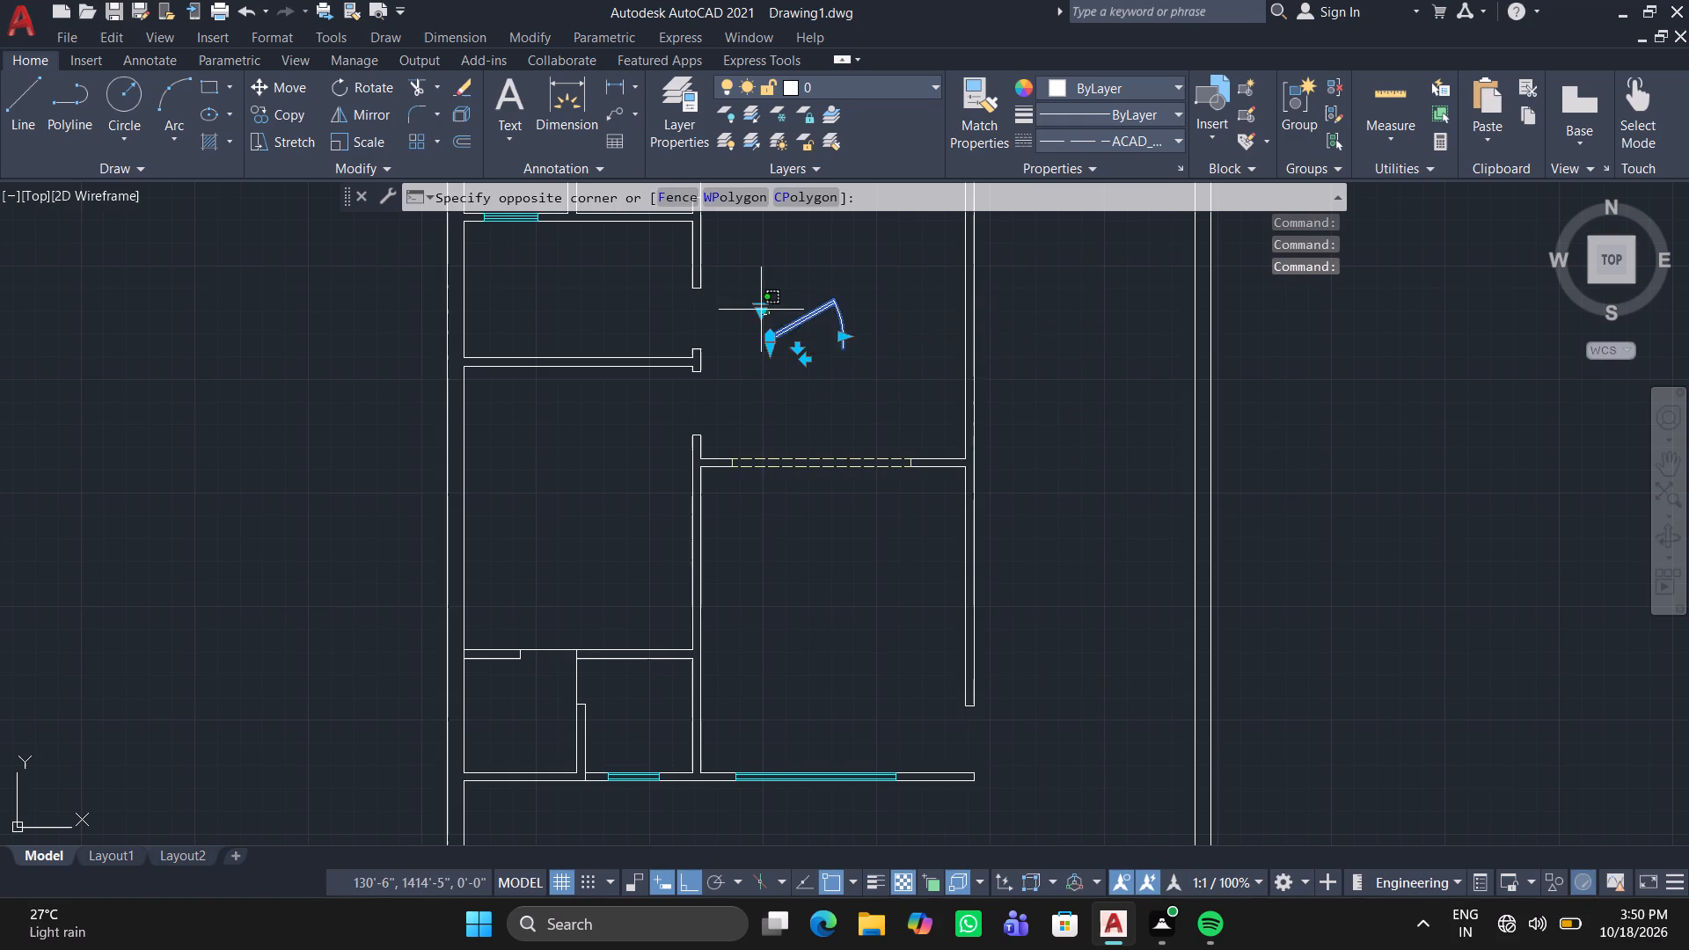
left_click(763, 312)
left_click(789, 325)
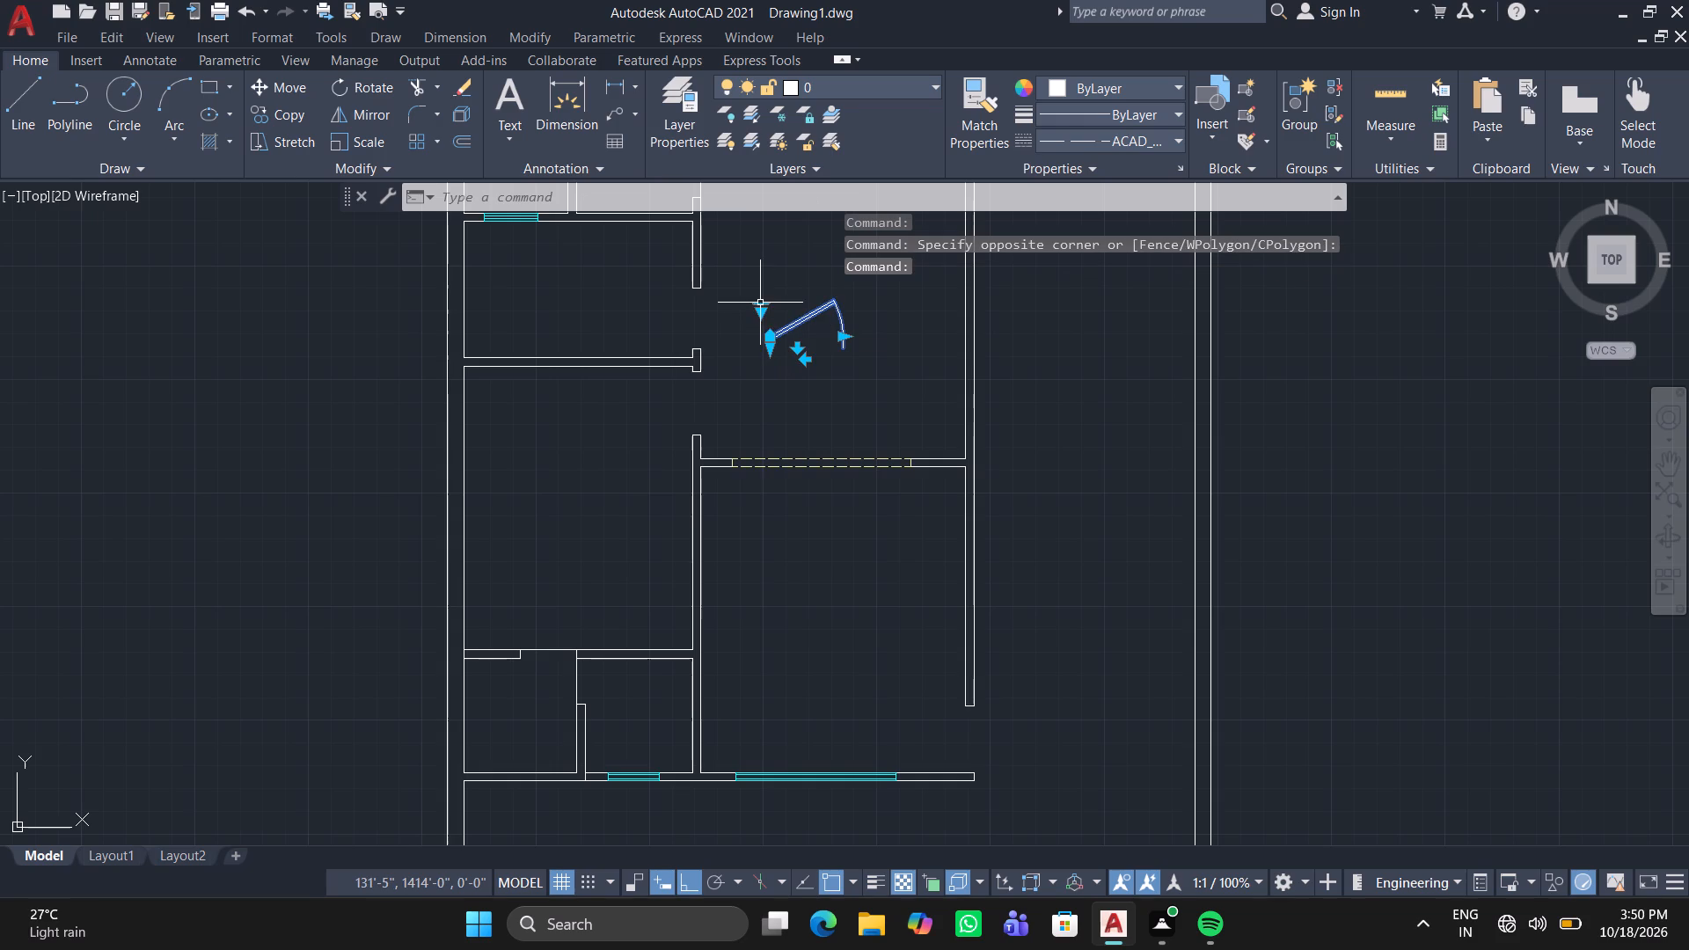
left_click(761, 305)
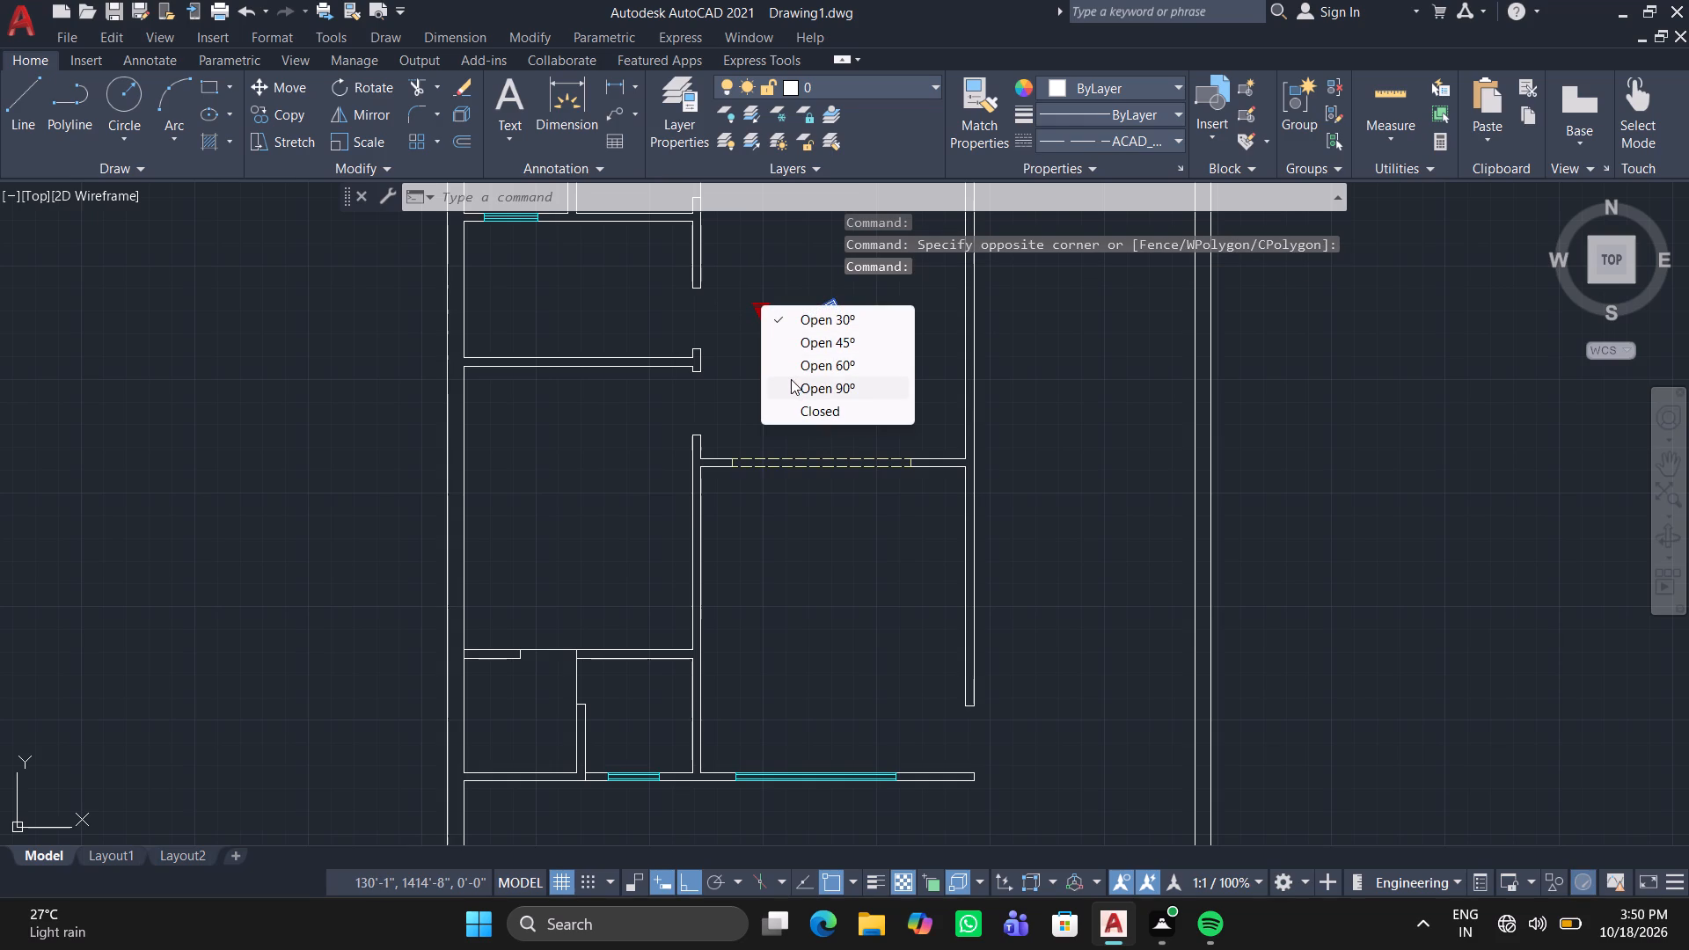
left_click(788, 385)
Copy the door from its lower hinge-side endpoint, with Ortho off, to the two door openings in the north wall.
scroll(621, 355, "down", 1)
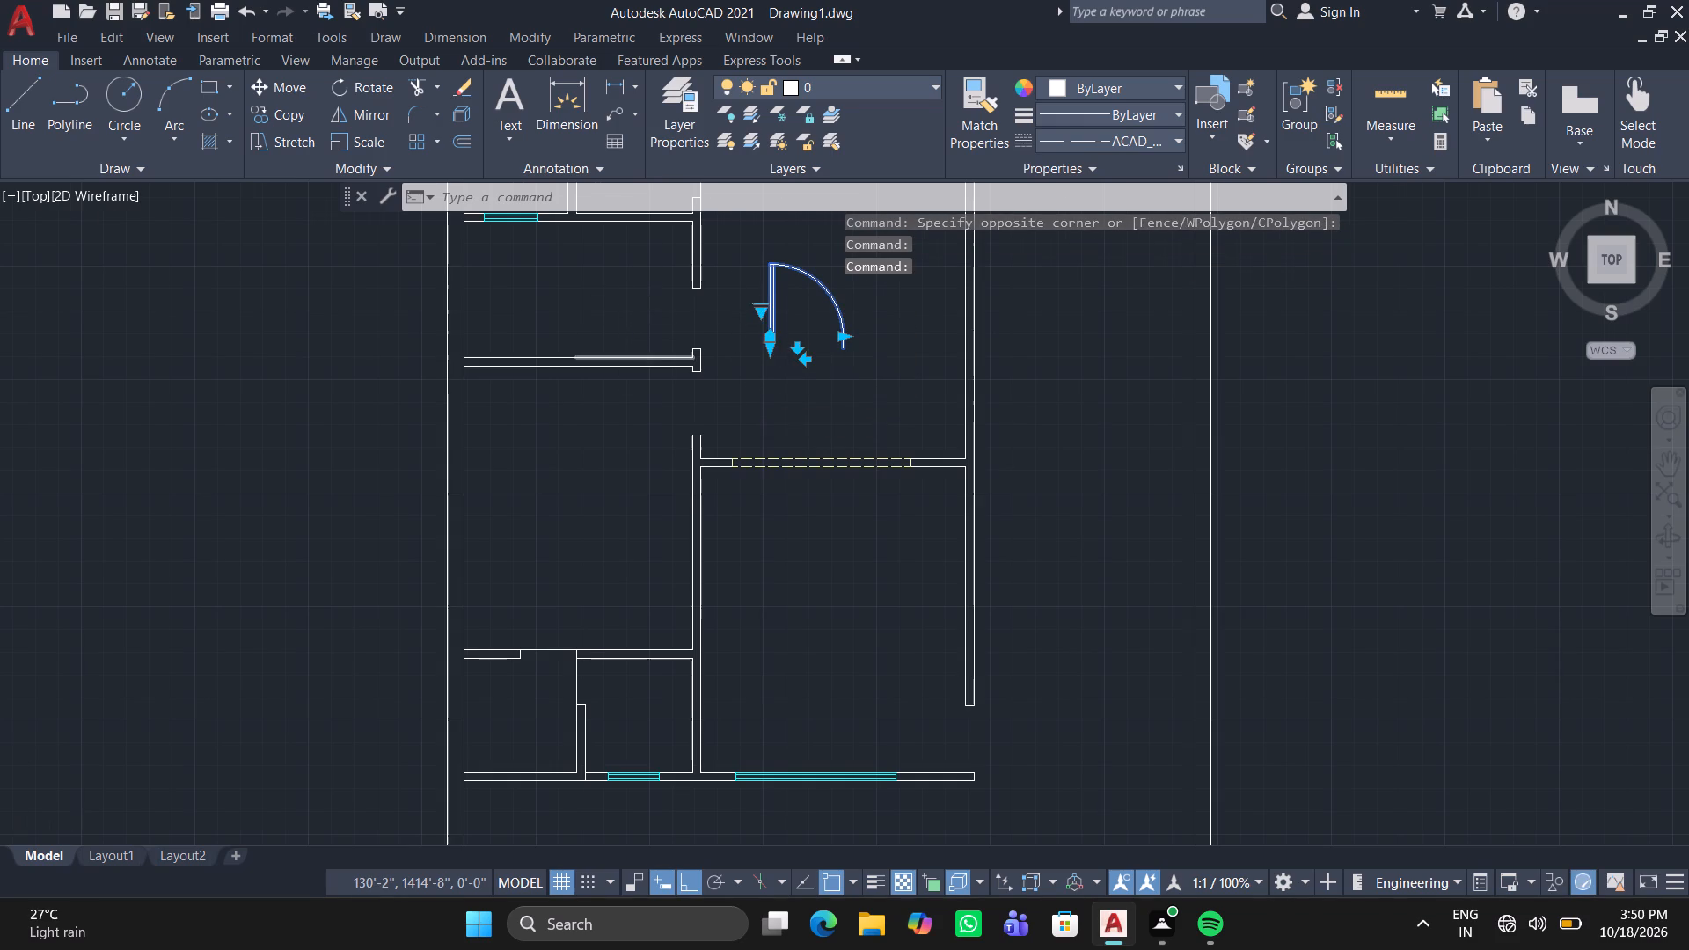
middle_click_drag(621, 360, 620, 569)
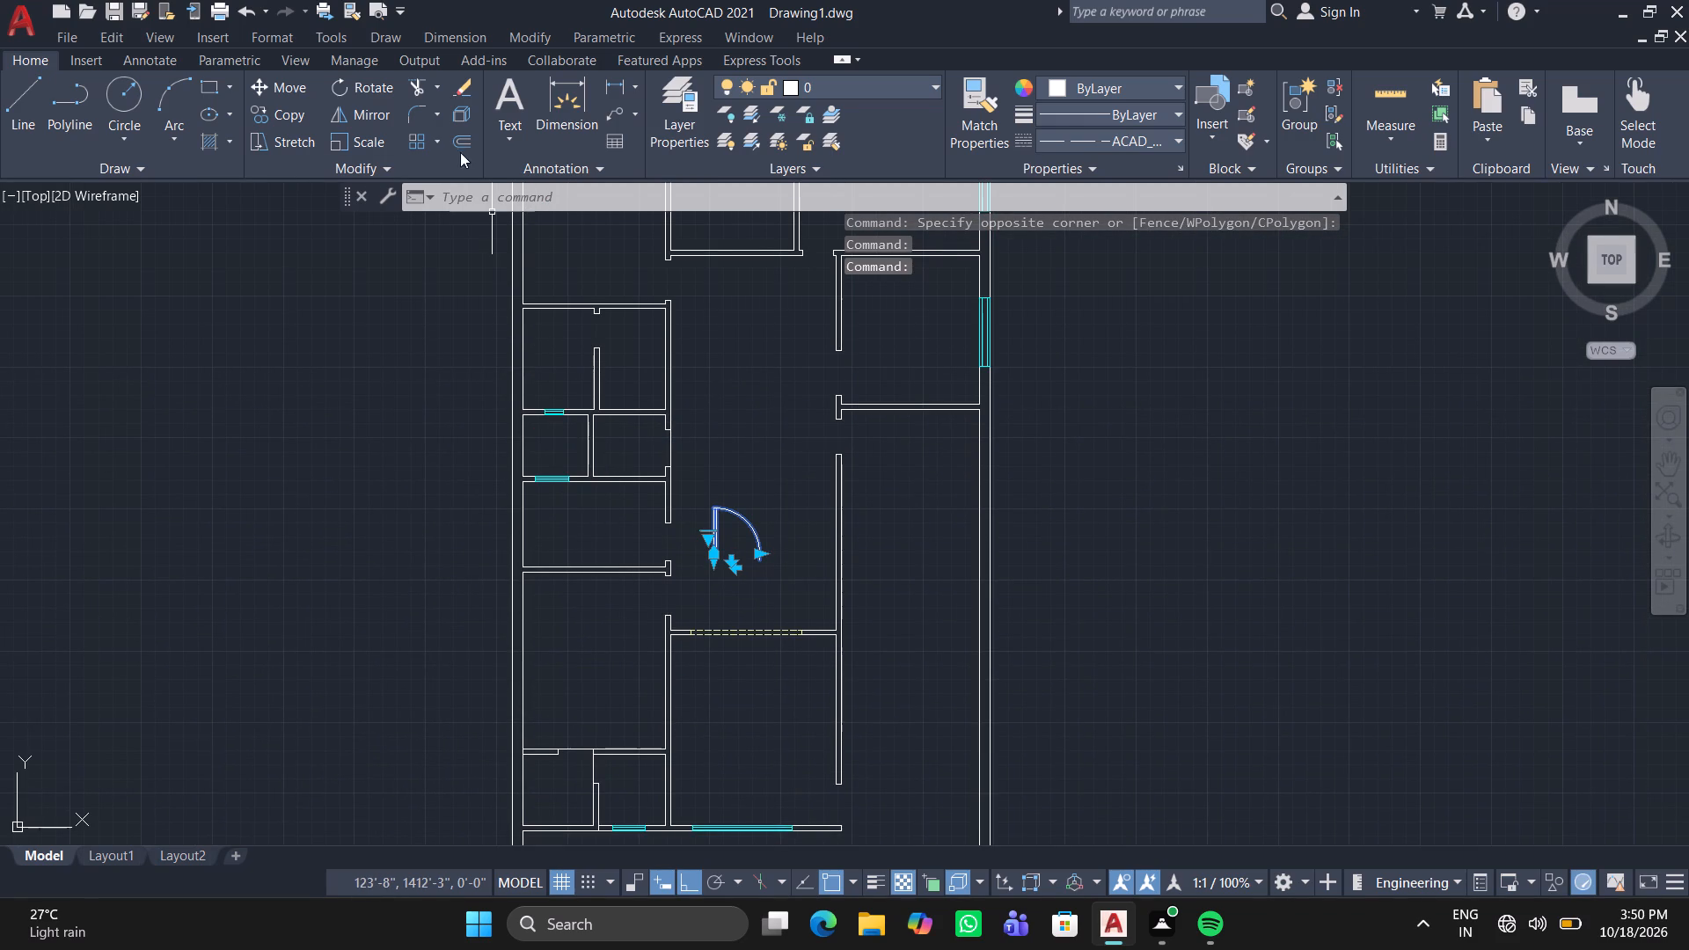
left_click(261, 109)
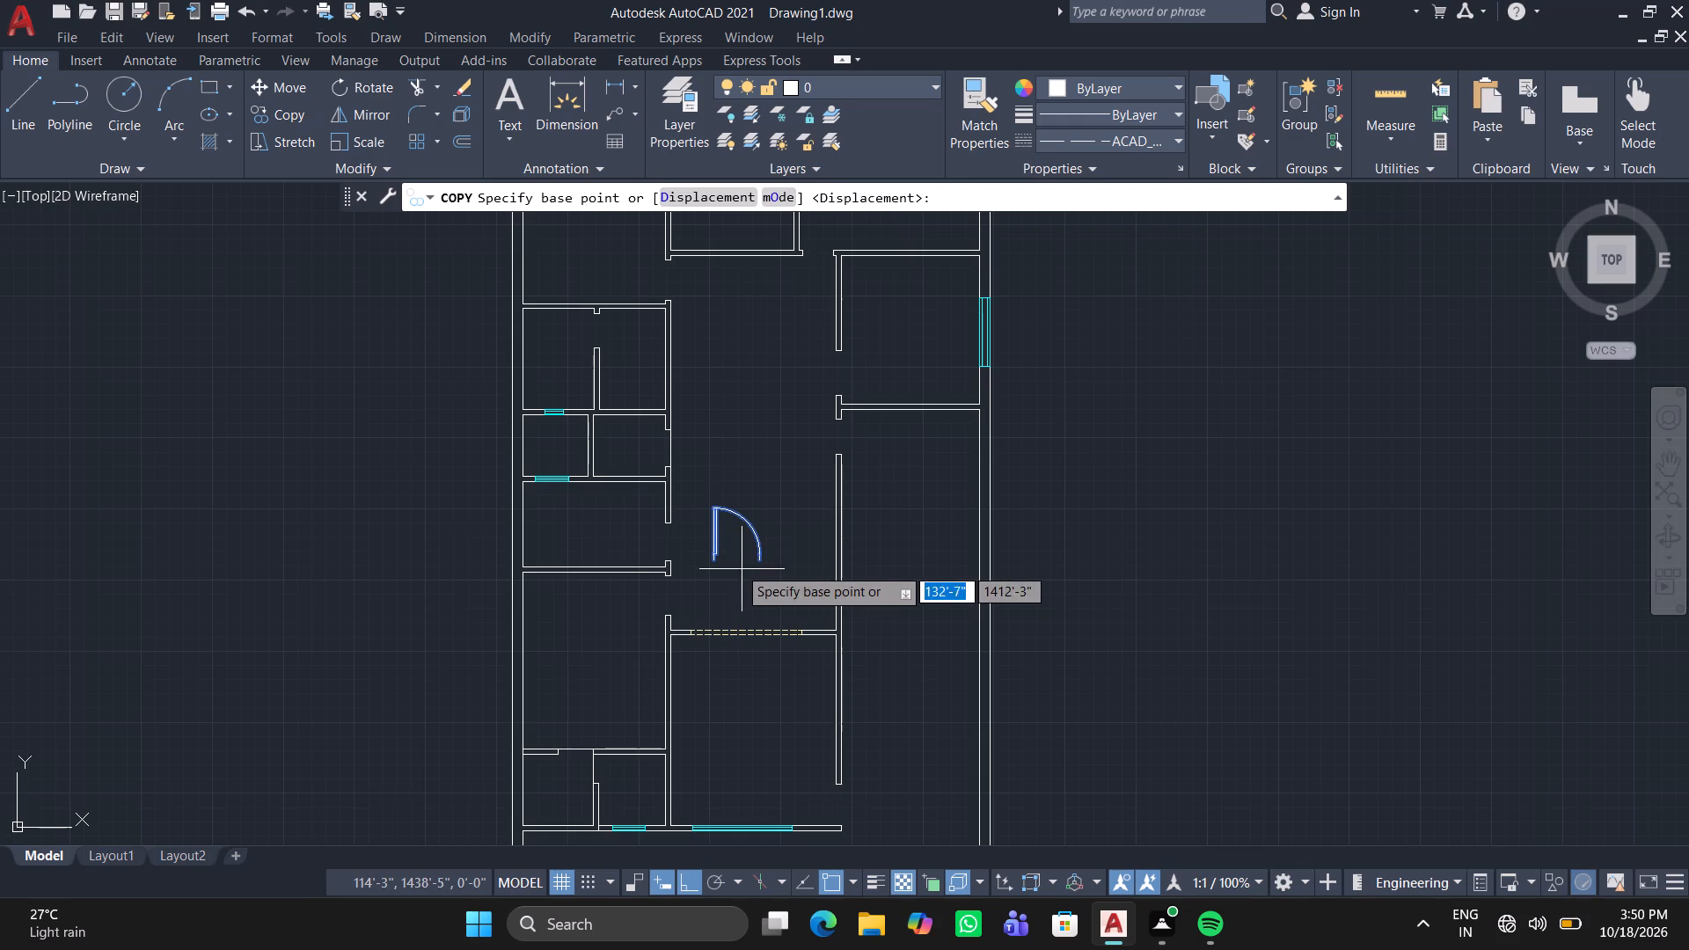
scroll(735, 564, "up", 4)
left_click(595, 562)
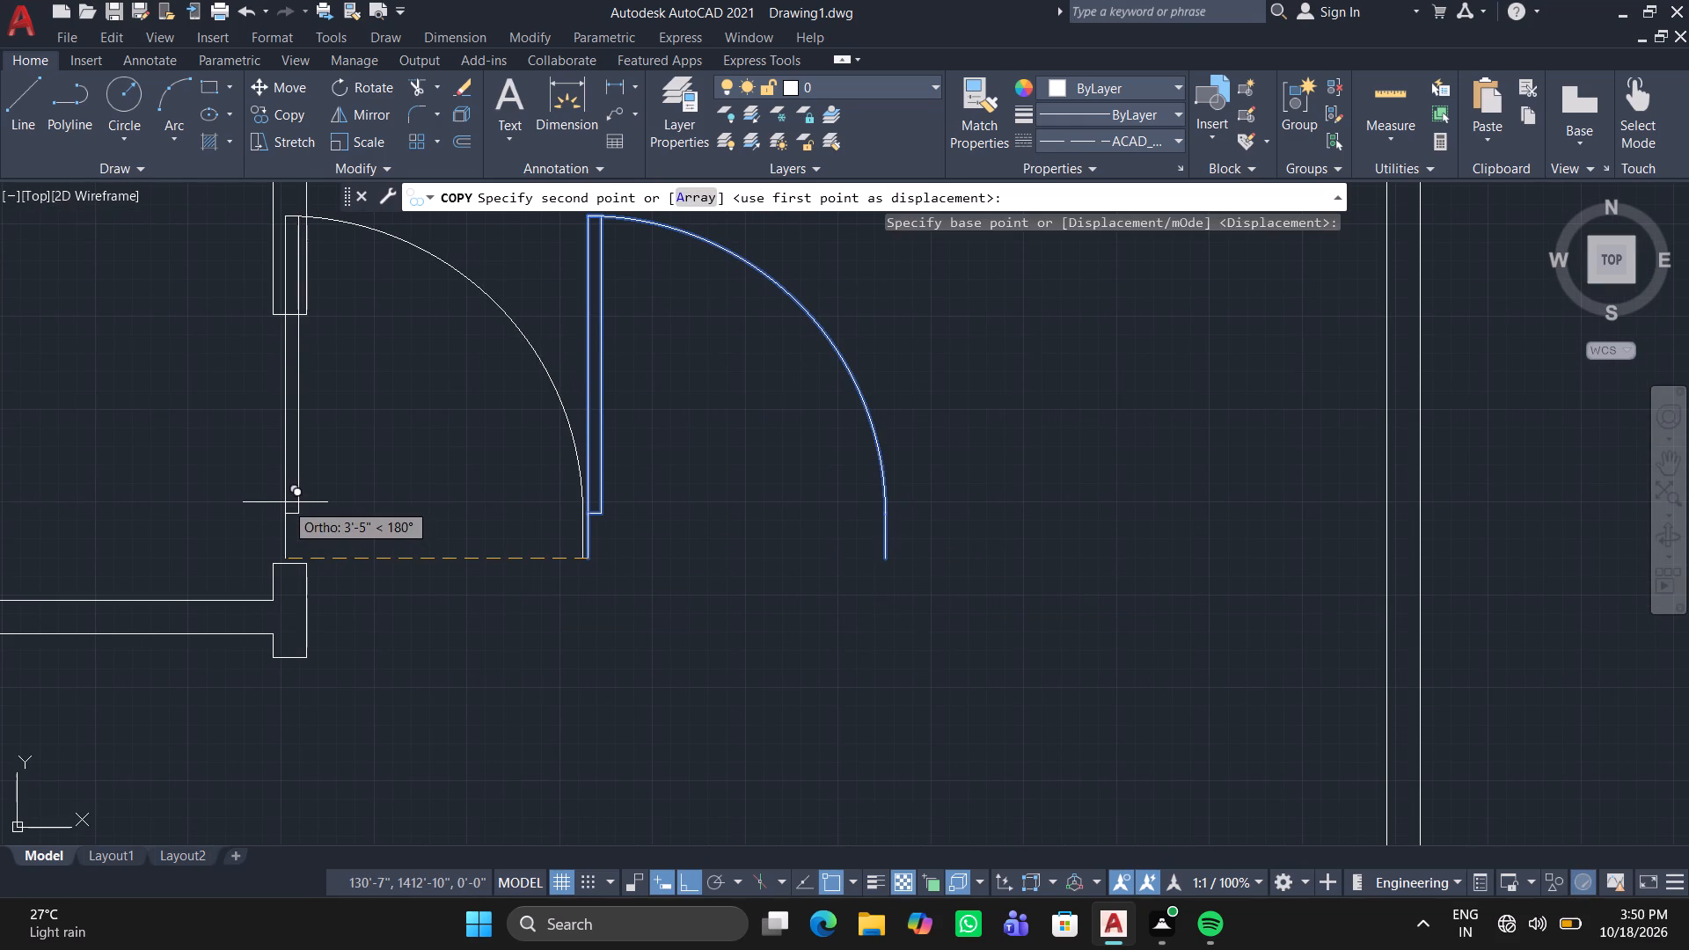
left_click(693, 882)
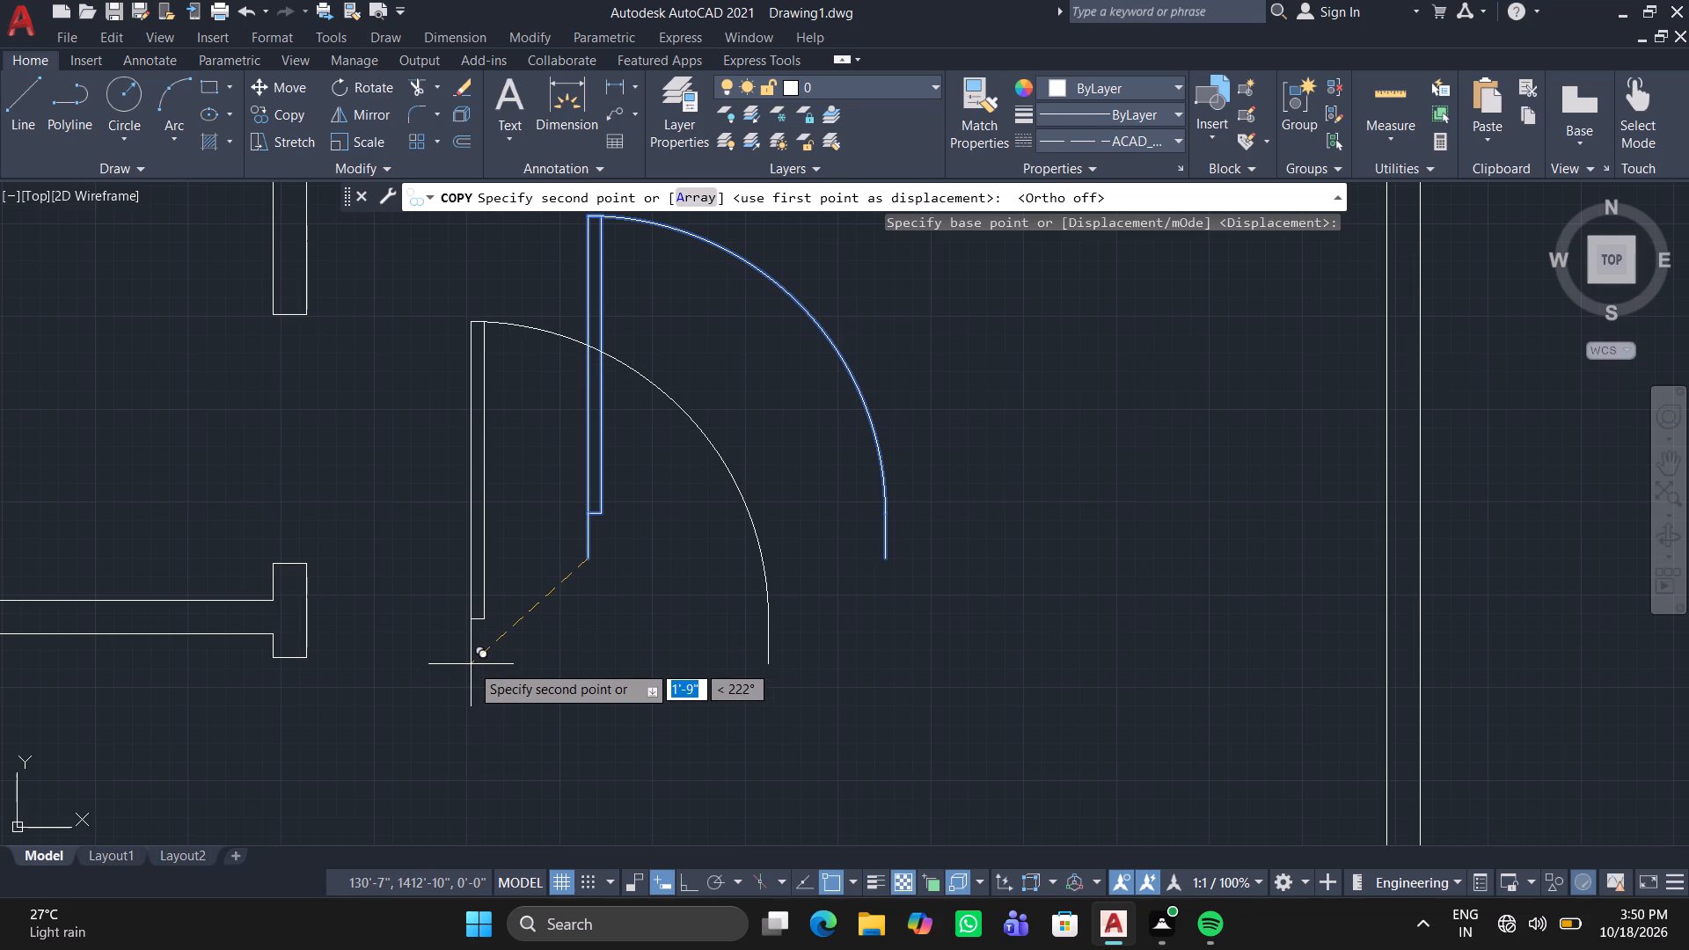
scroll(443, 677, "down", 3)
scroll(300, 603, "down", 1)
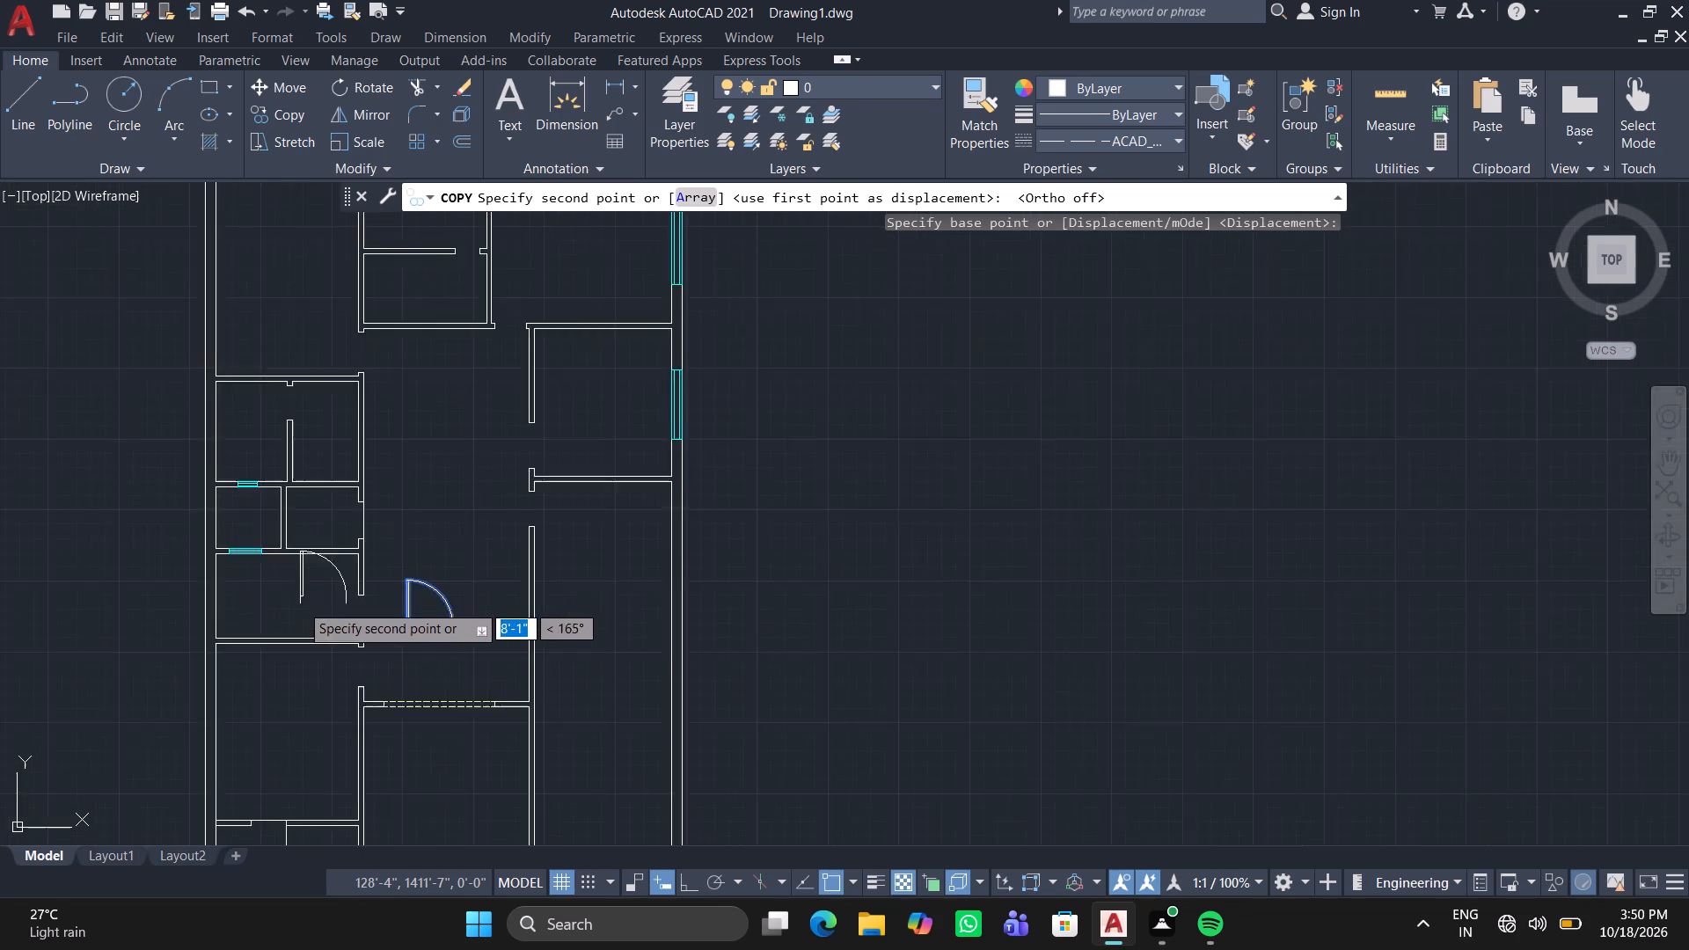
middle_click_drag(300, 609, 828, 949)
scroll(735, 603, "up", 3)
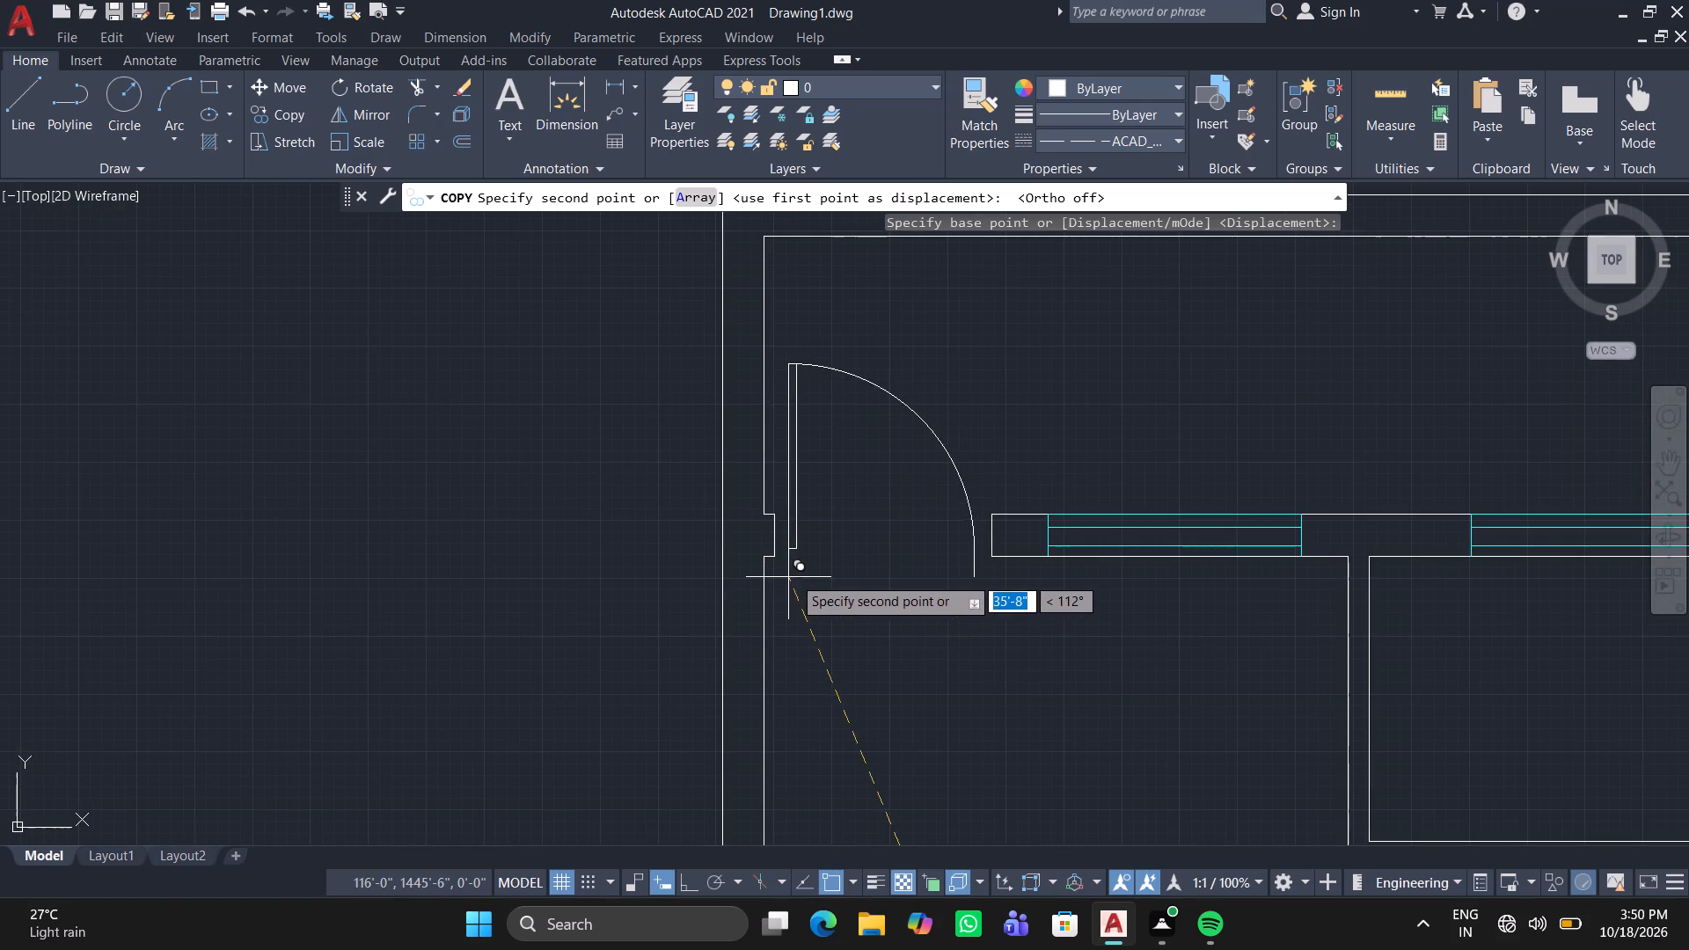
left_click(794, 575)
scroll(899, 628, "down", 2)
middle_click_drag(916, 654, 458, 657)
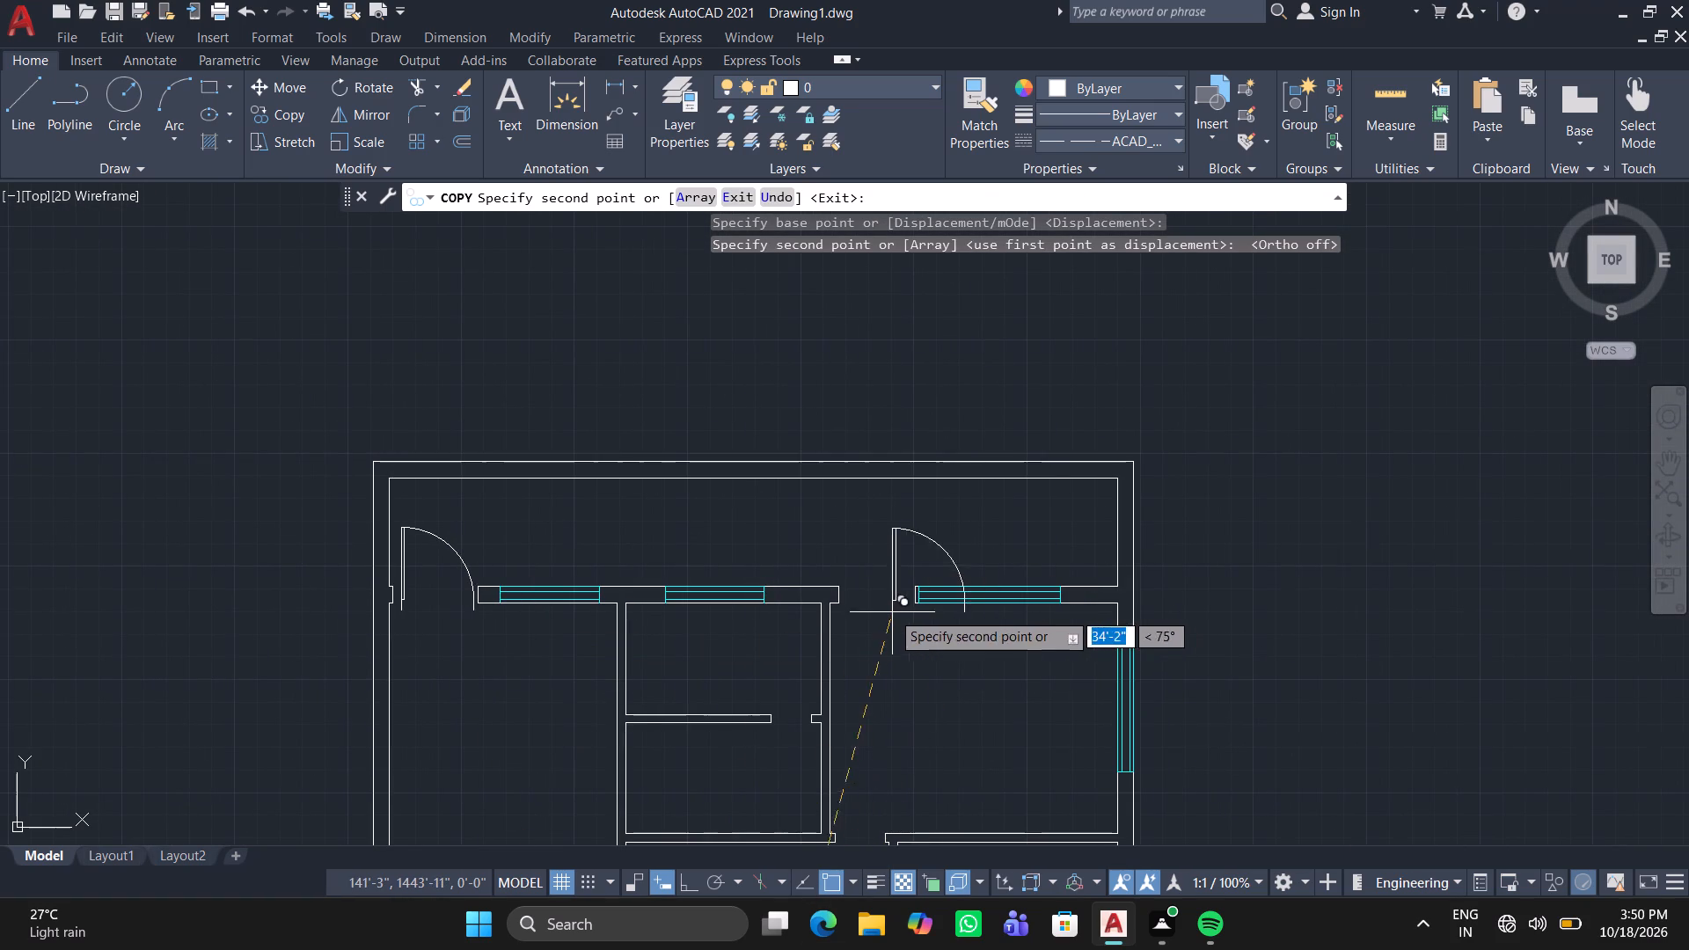
left_click(861, 609)
Place door copies at the northern small room's partition gap and at the entrances of the northeast and northwest rooms.
left_click(746, 735)
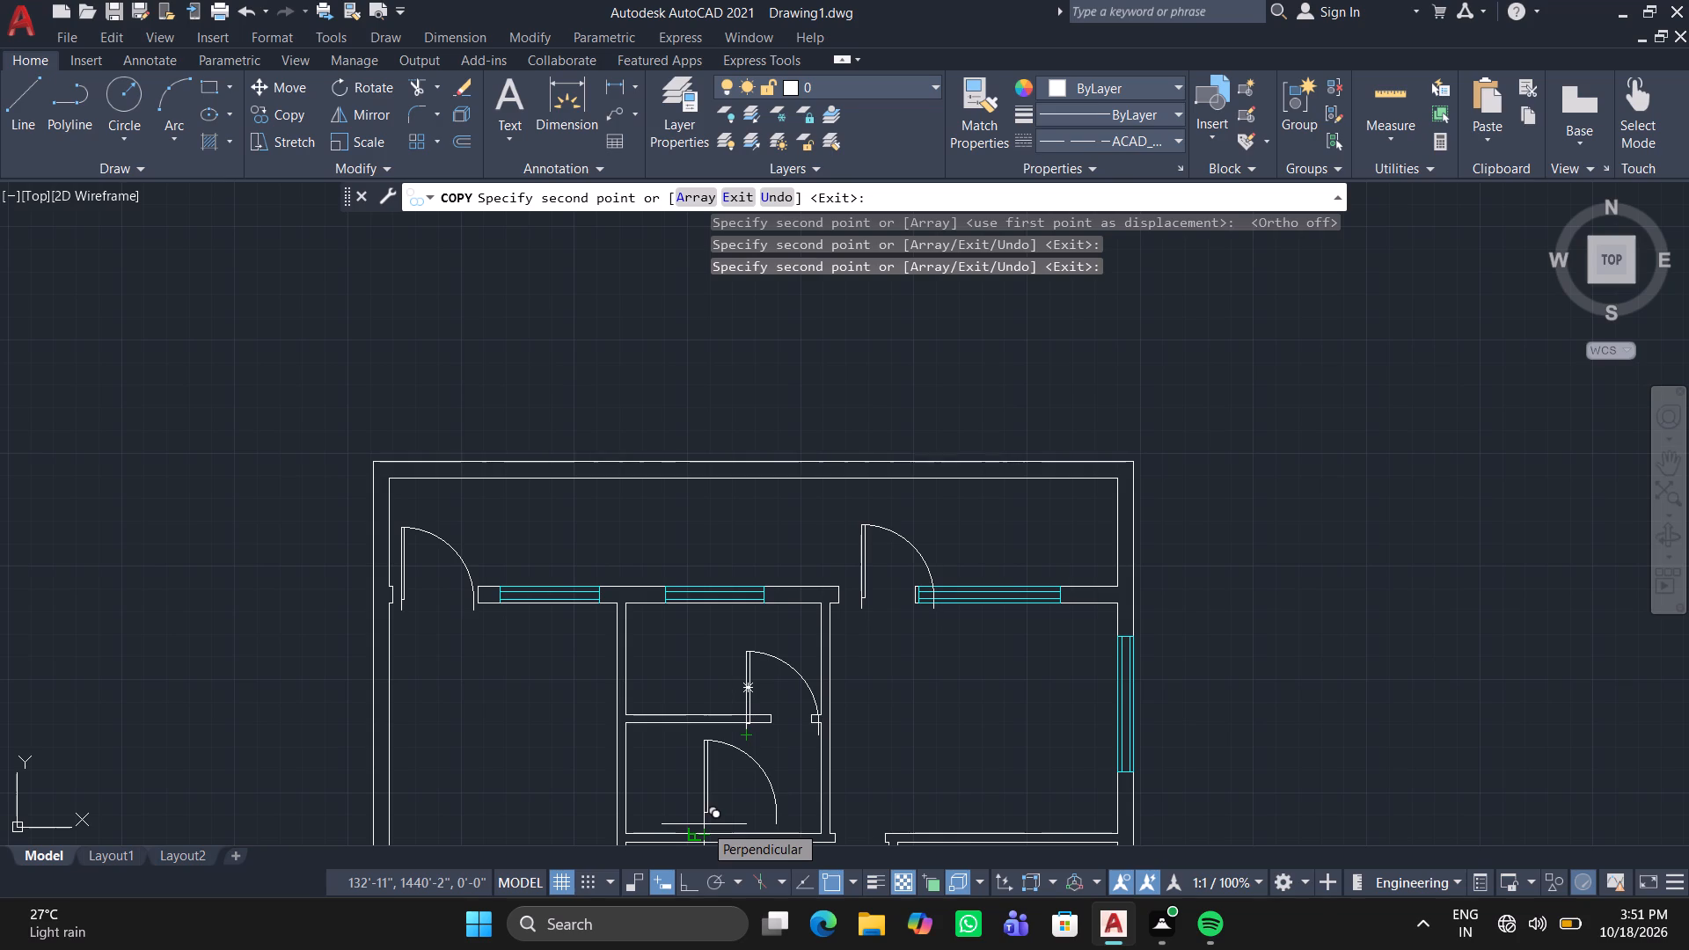
scroll(786, 829, "down", 2)
middle_click_drag(785, 818, 757, 690)
scroll(781, 709, "up", 1)
scroll(781, 709, "down", 2)
scroll(781, 709, "up", 3)
left_click(754, 715)
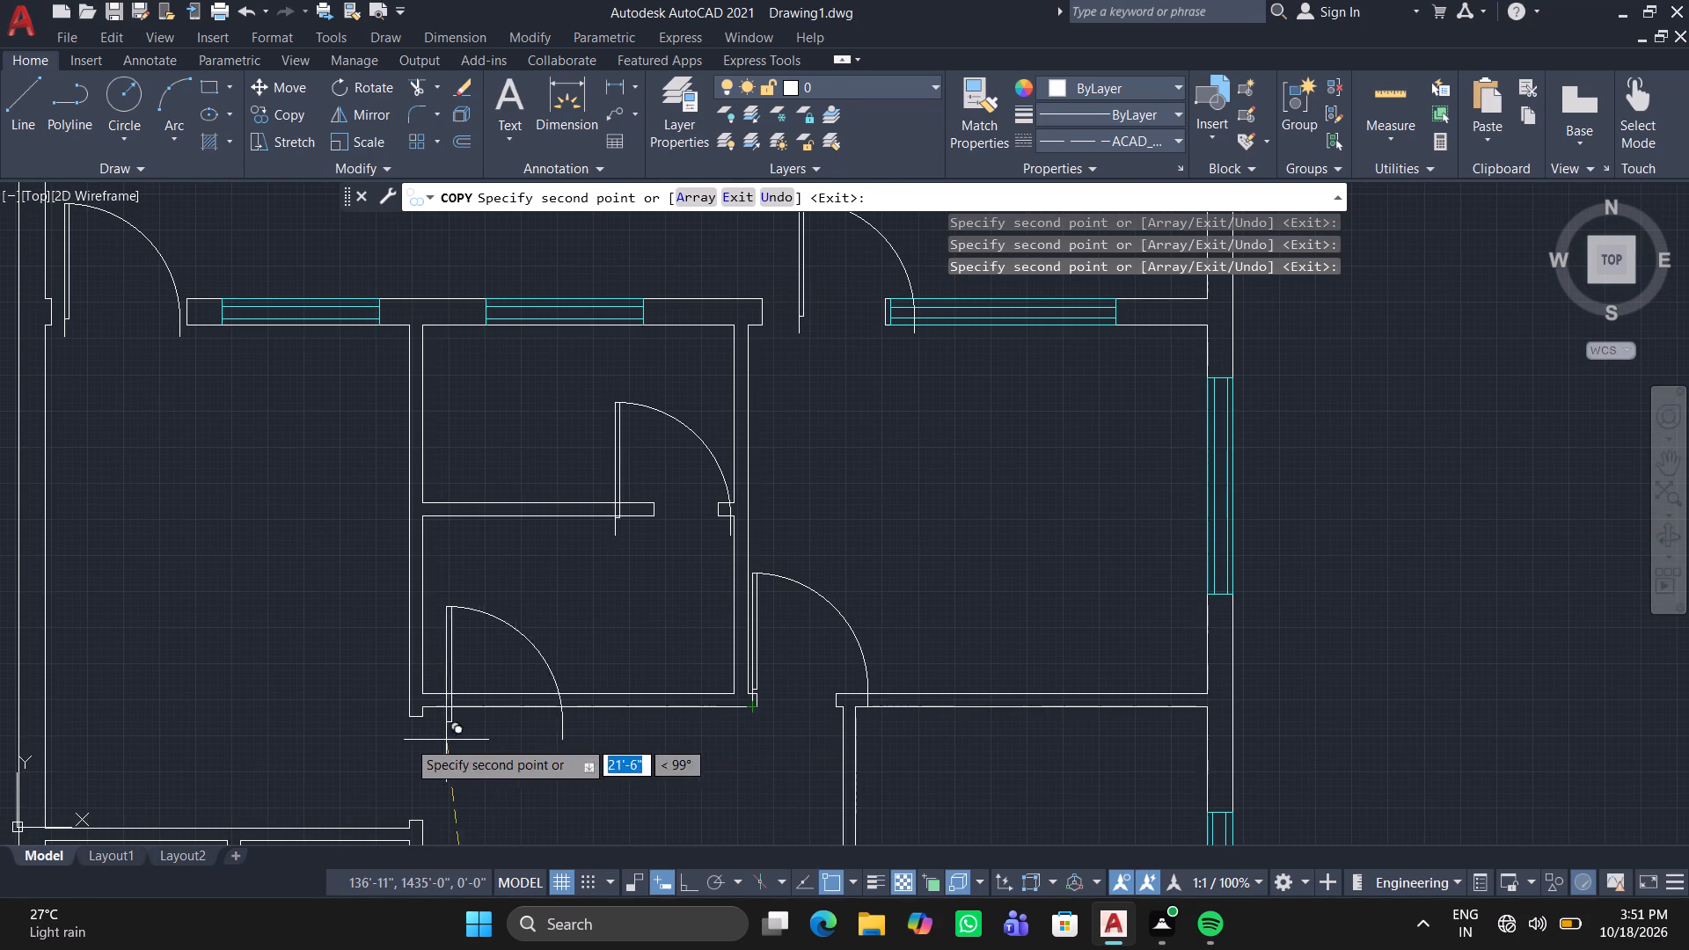
left_click(344, 800)
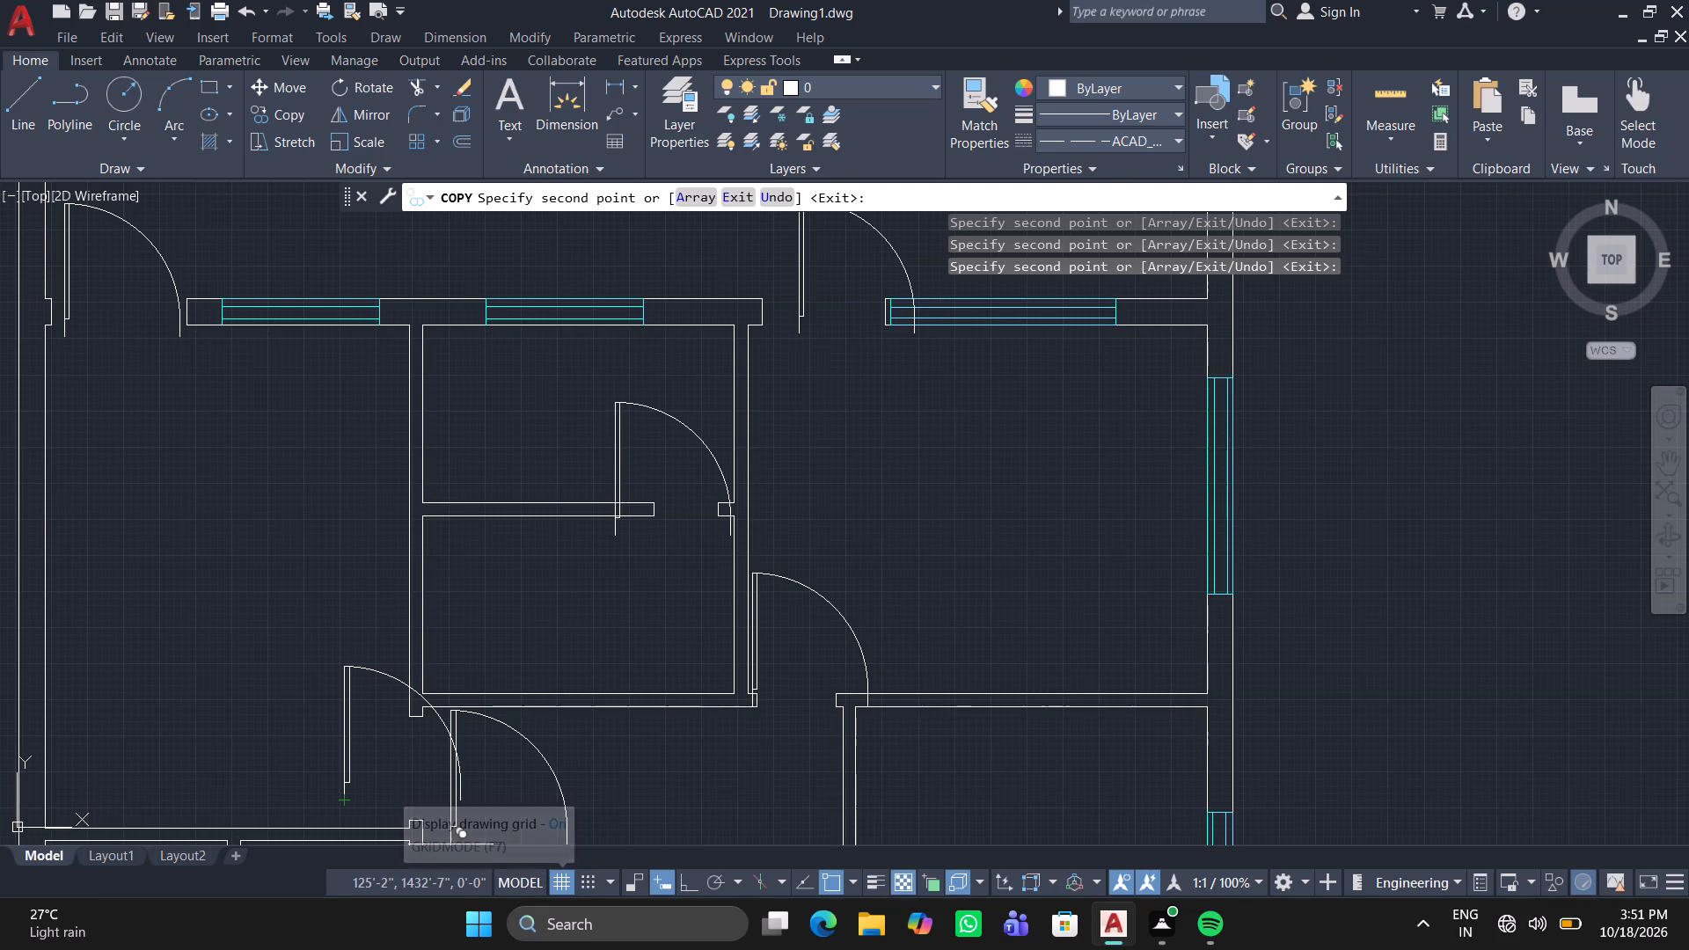
Place door copies at the two gaps along the hall's east wall, the western small rooms' partition gap and the west room below them.
scroll(786, 805, "down", 2)
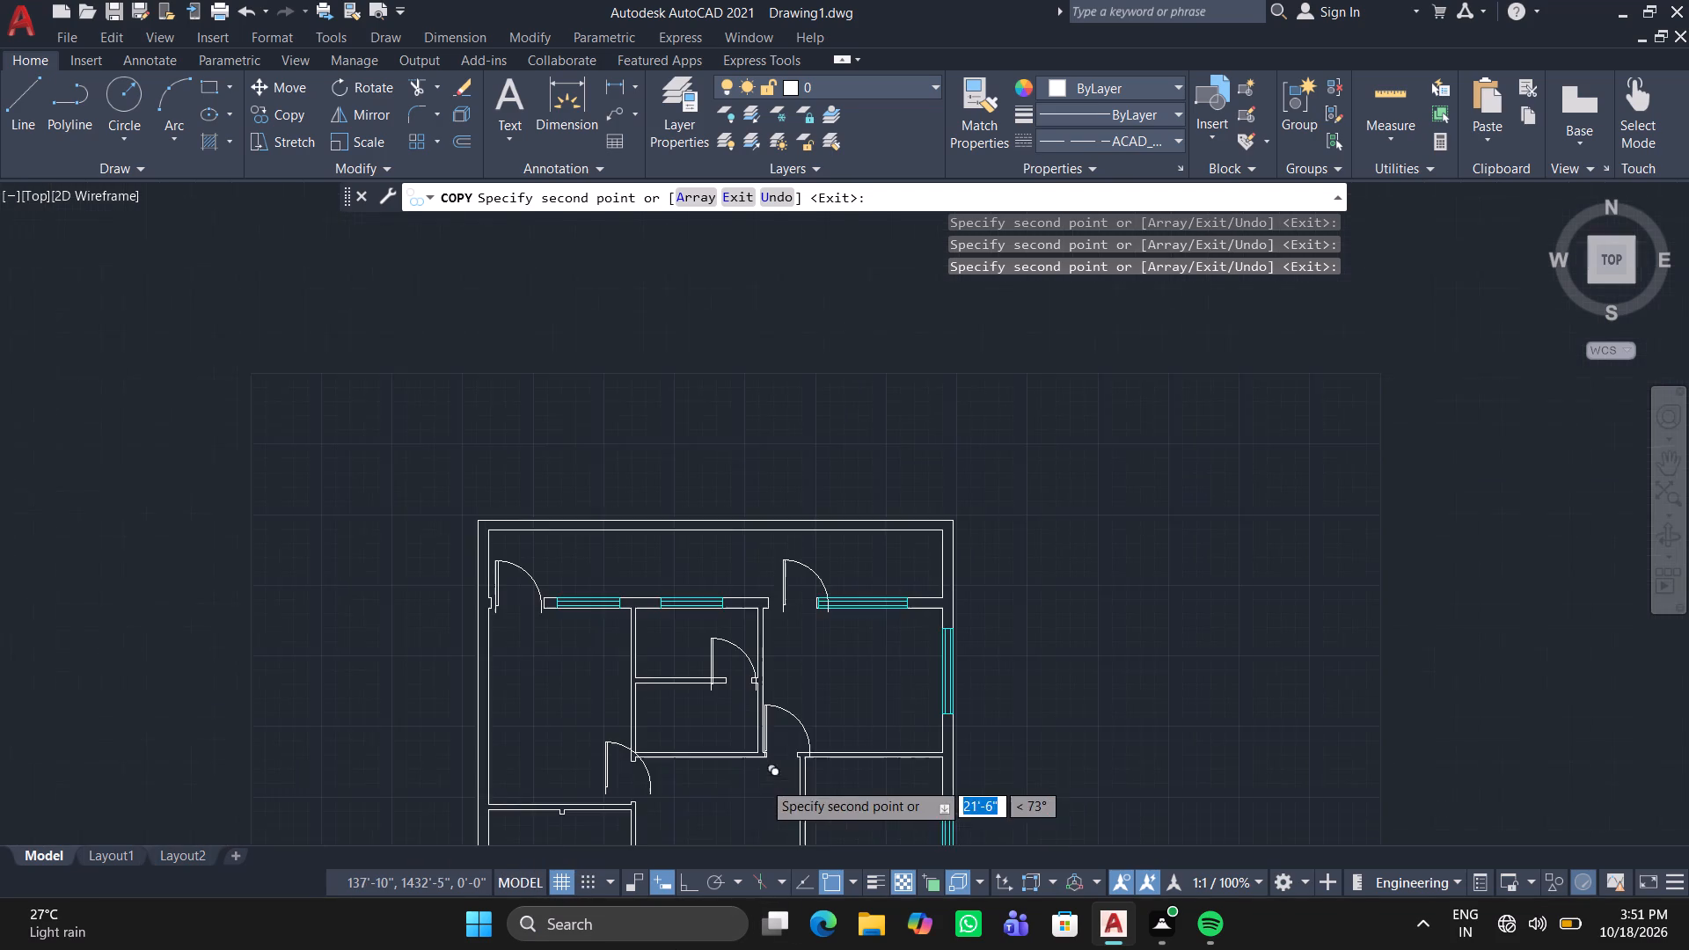
middle_click_drag(763, 773, 743, 515)
scroll(785, 595, "up", 3)
left_click(727, 715)
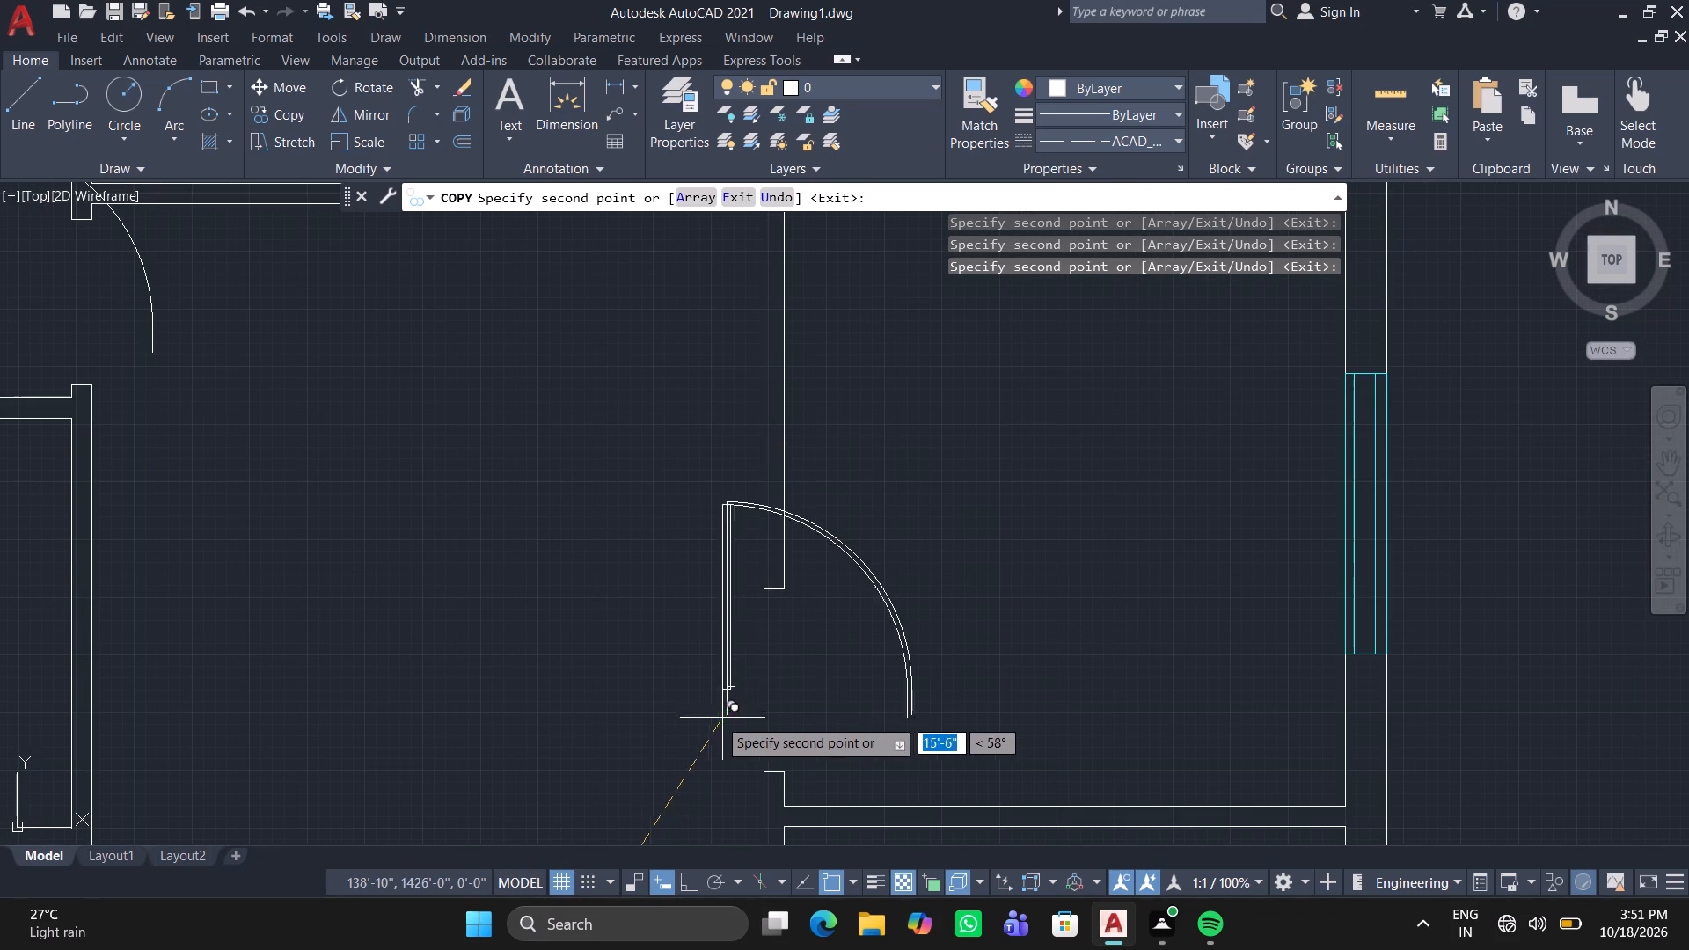
middle_click_drag(441, 697, 968, 705)
left_click(275, 623)
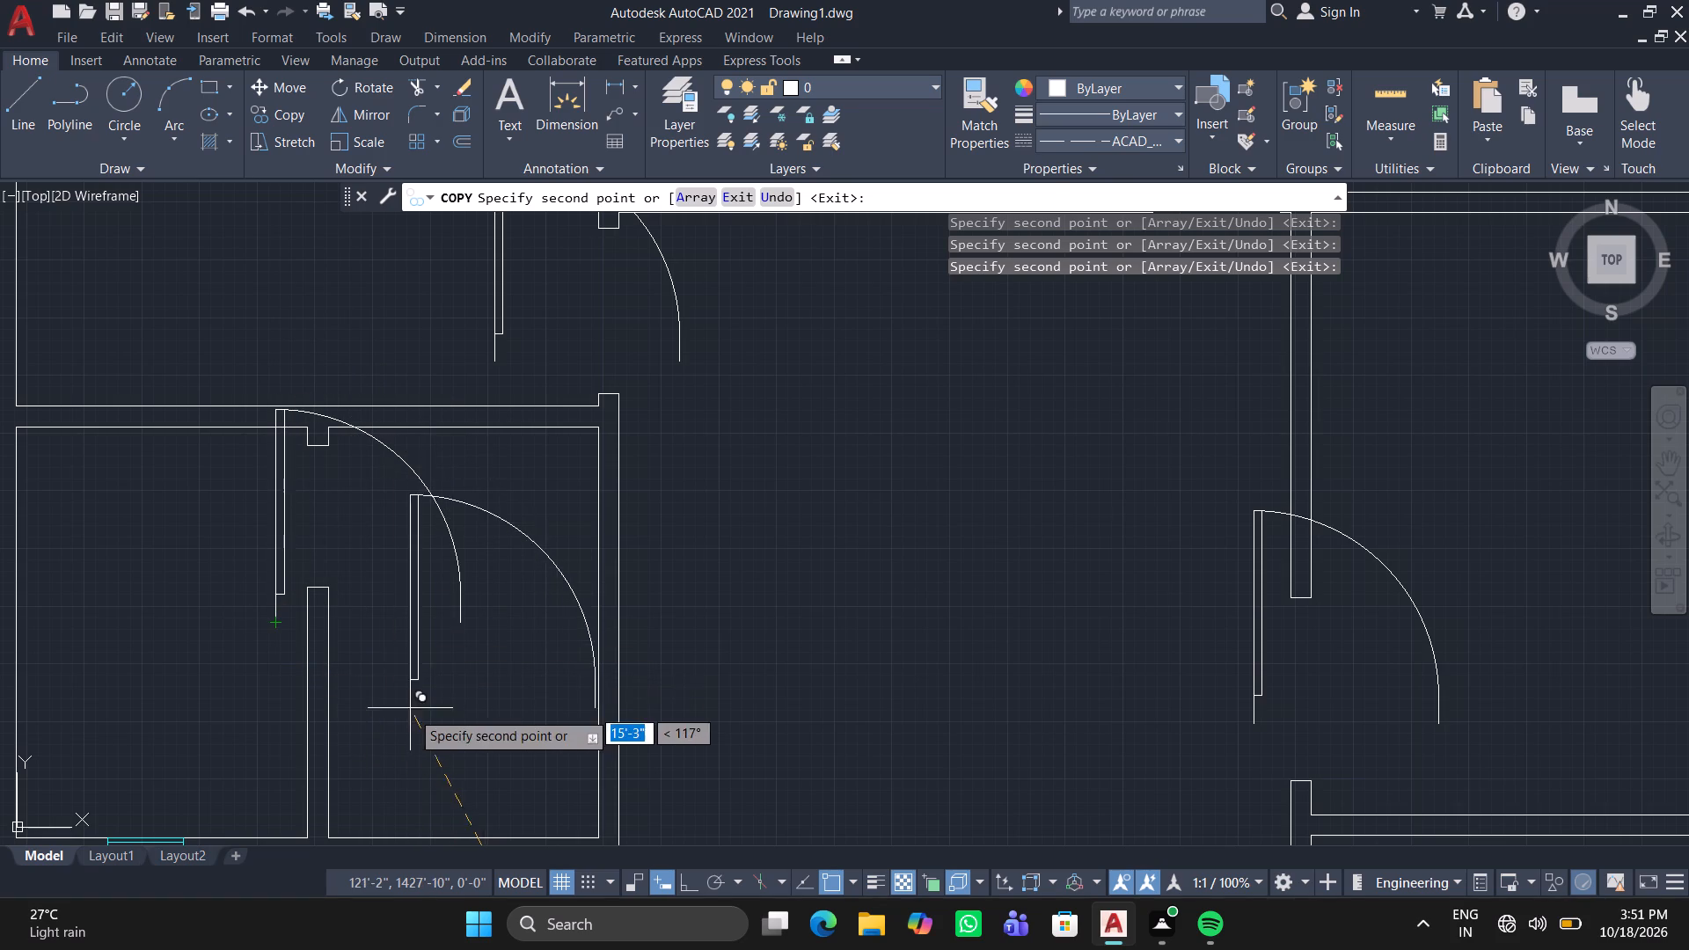
scroll(420, 732, "down", 2)
middle_click_drag(424, 737, 517, 464)
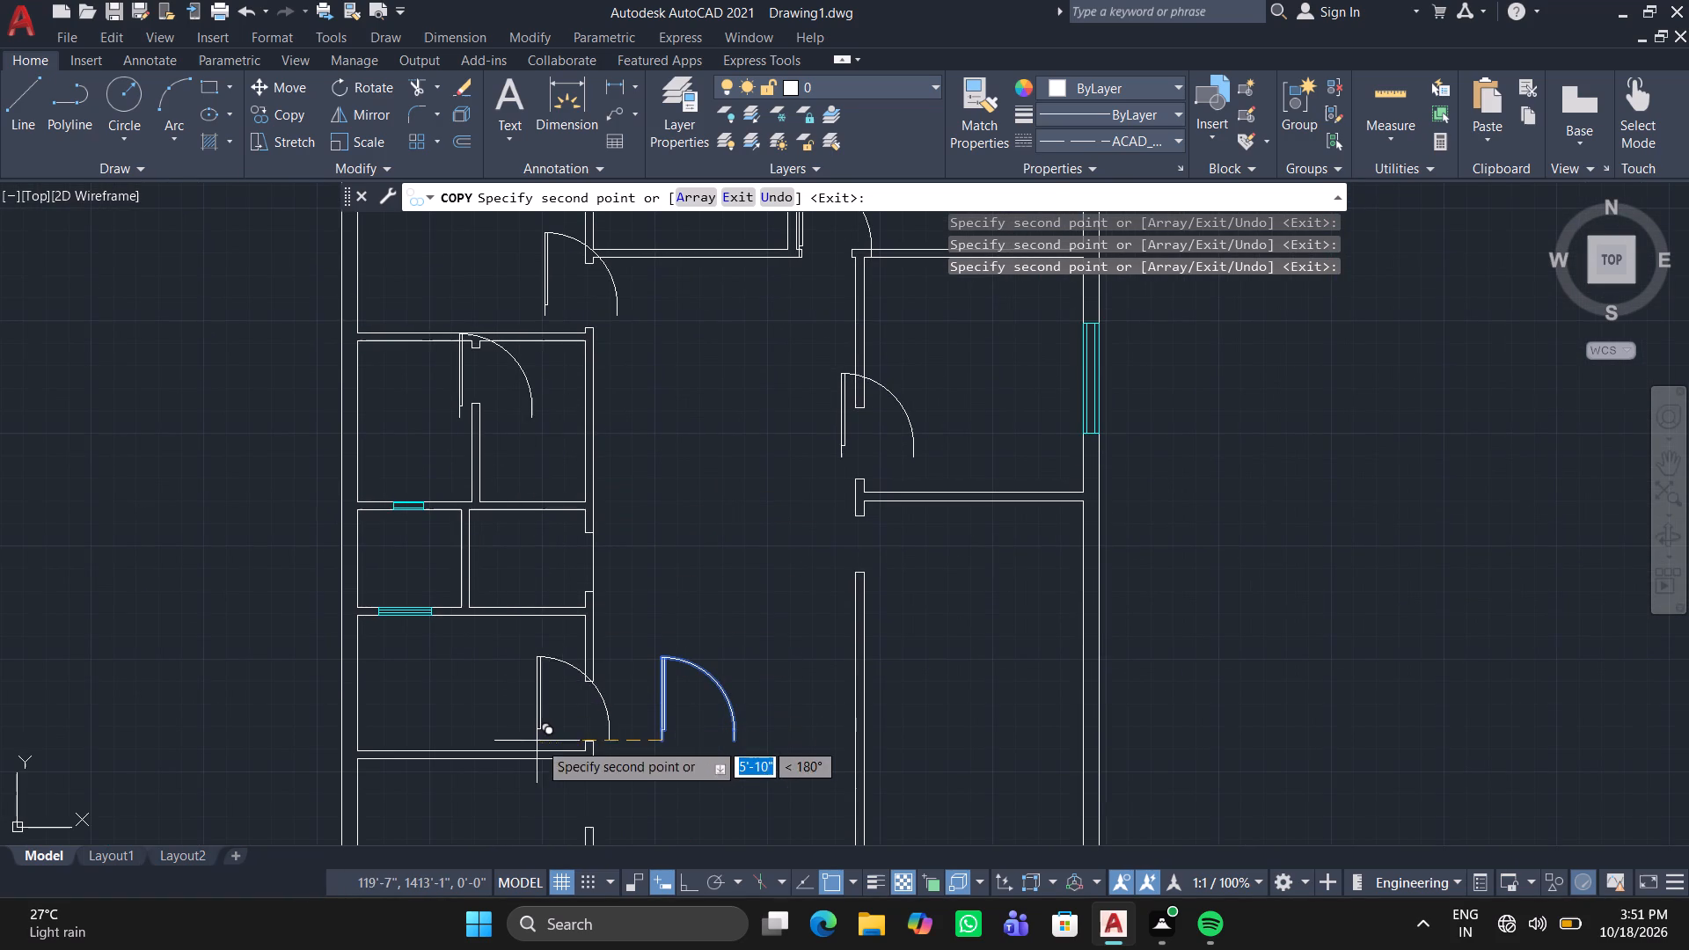
left_click(550, 750)
left_click(830, 601)
Place door copies at the west-wall gap beside the dashed opening and at the southeast corner opening, ending the copying.
scroll(783, 659, "down", 1)
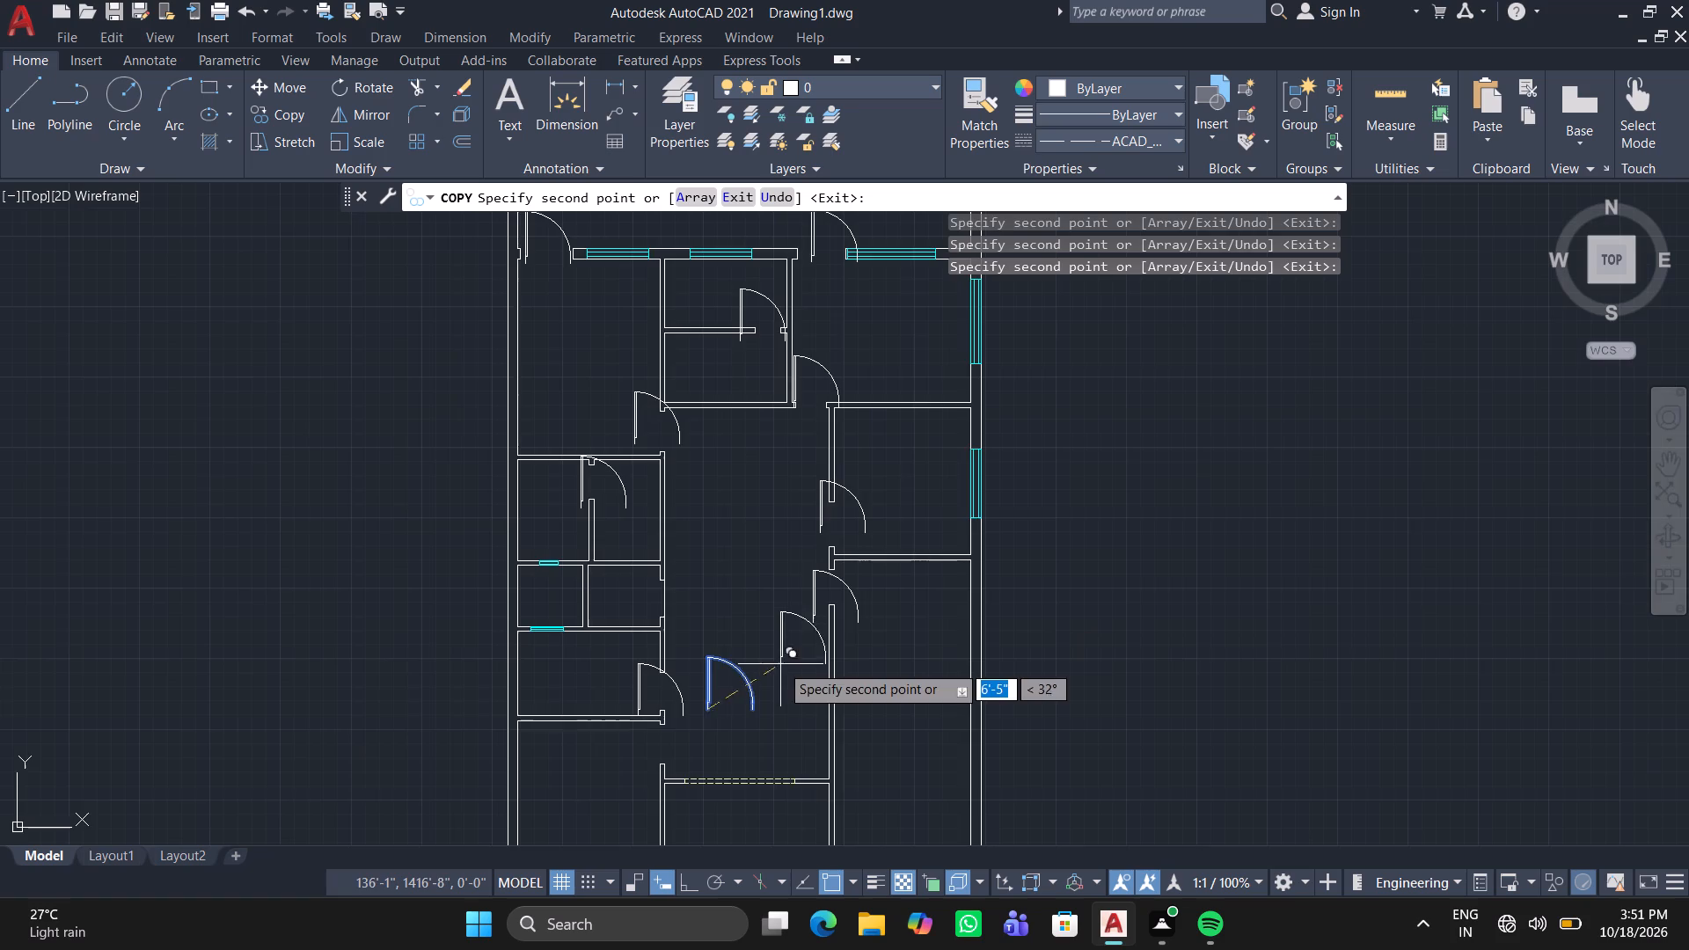
middle_click_drag(779, 668, 851, 420)
left_click(717, 511)
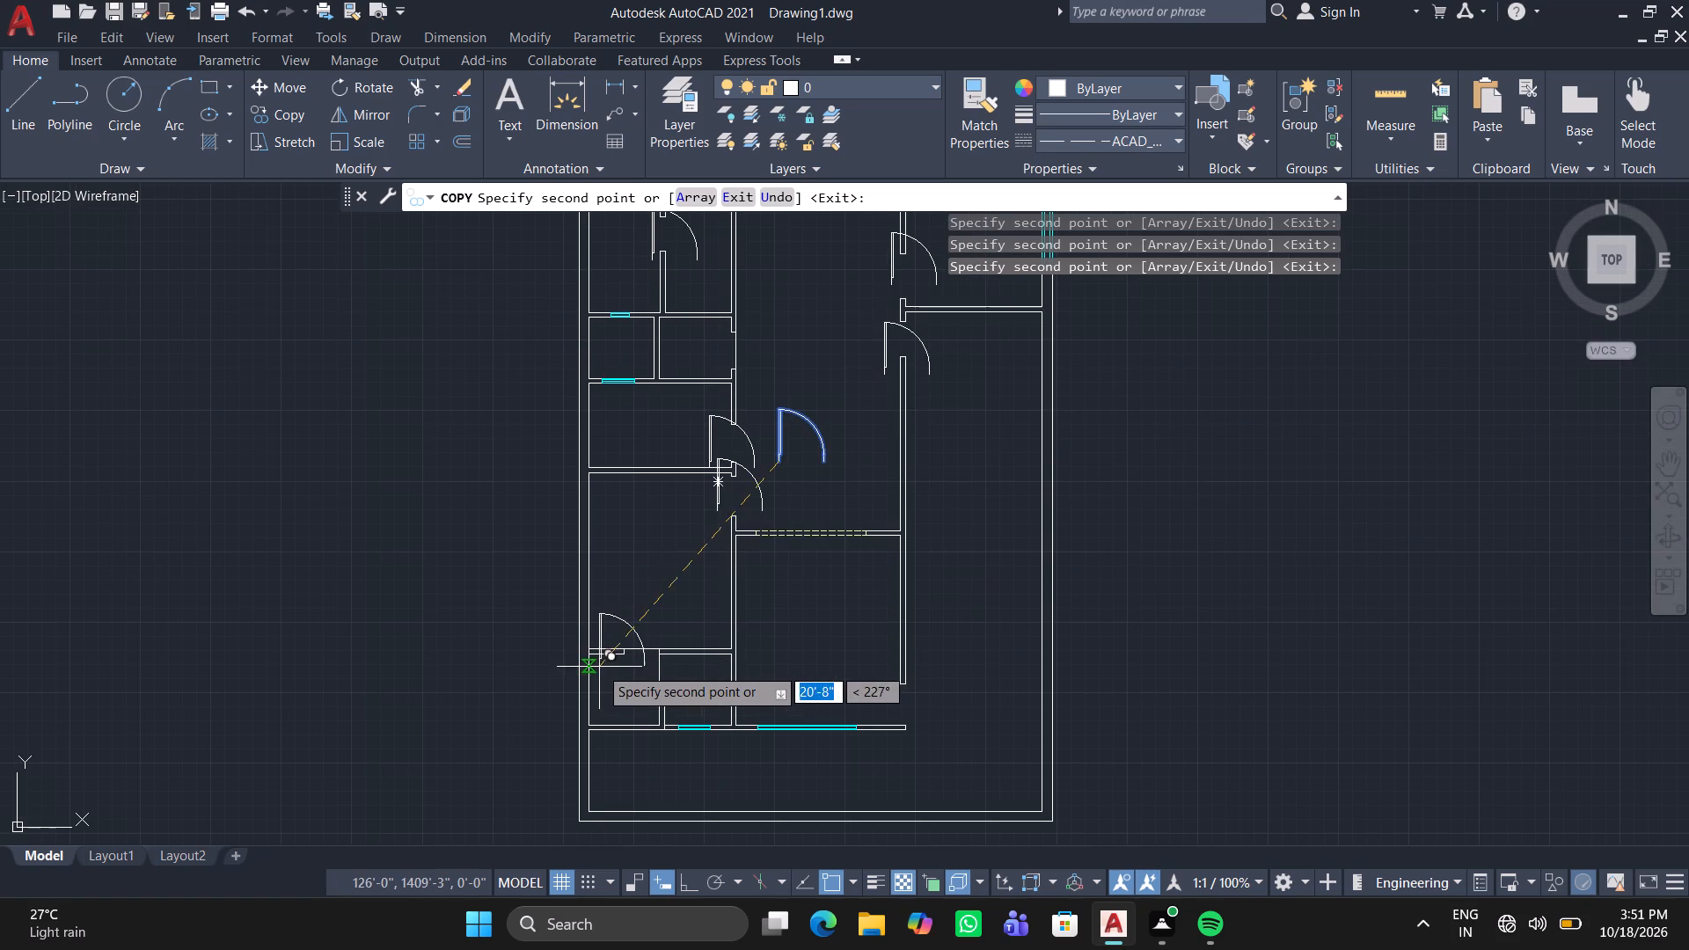
scroll(612, 672, "up", 4)
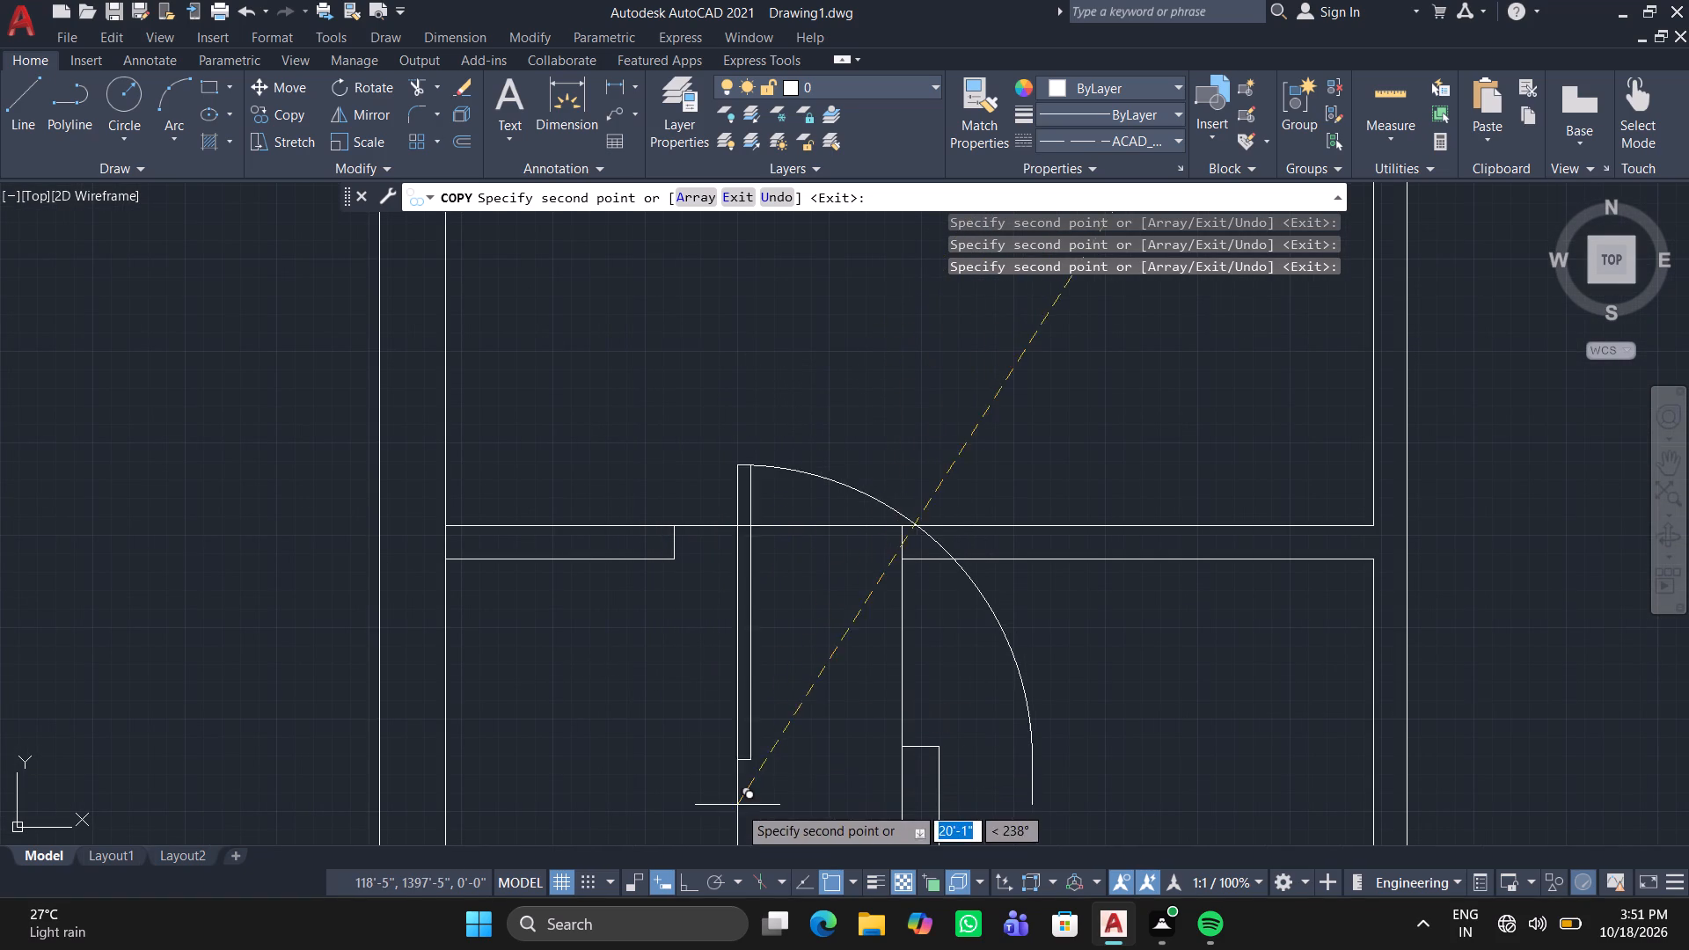
scroll(919, 731, "down", 4)
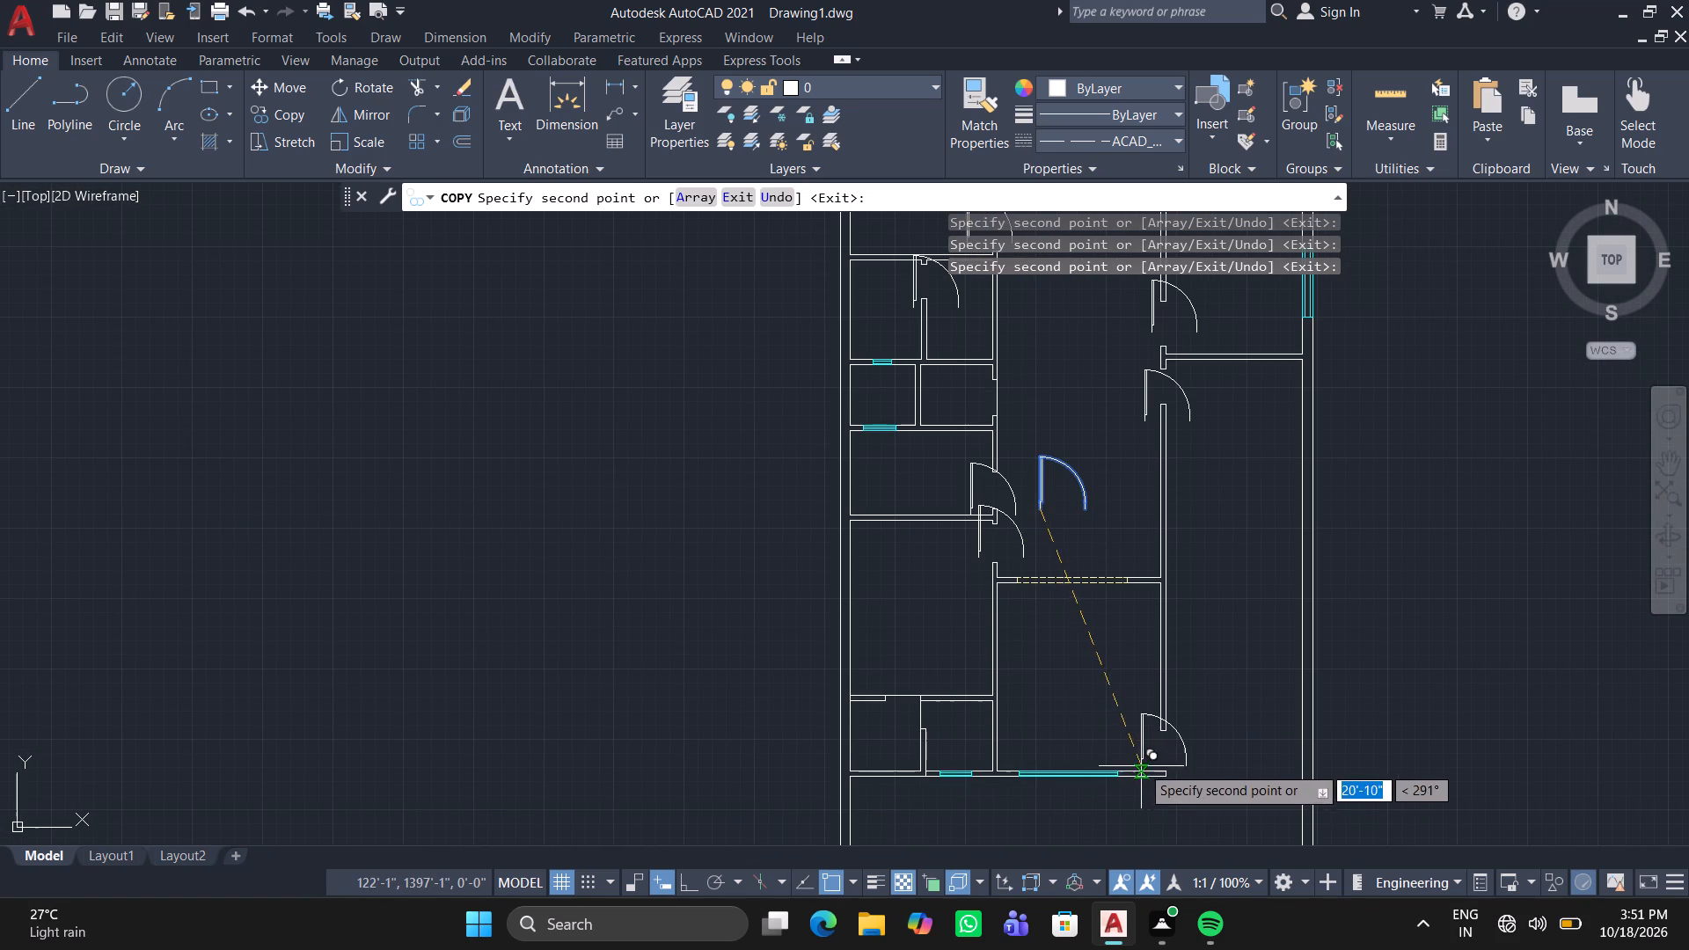
left_click(1142, 762)
middle_click_drag(1078, 778, 1027, 627)
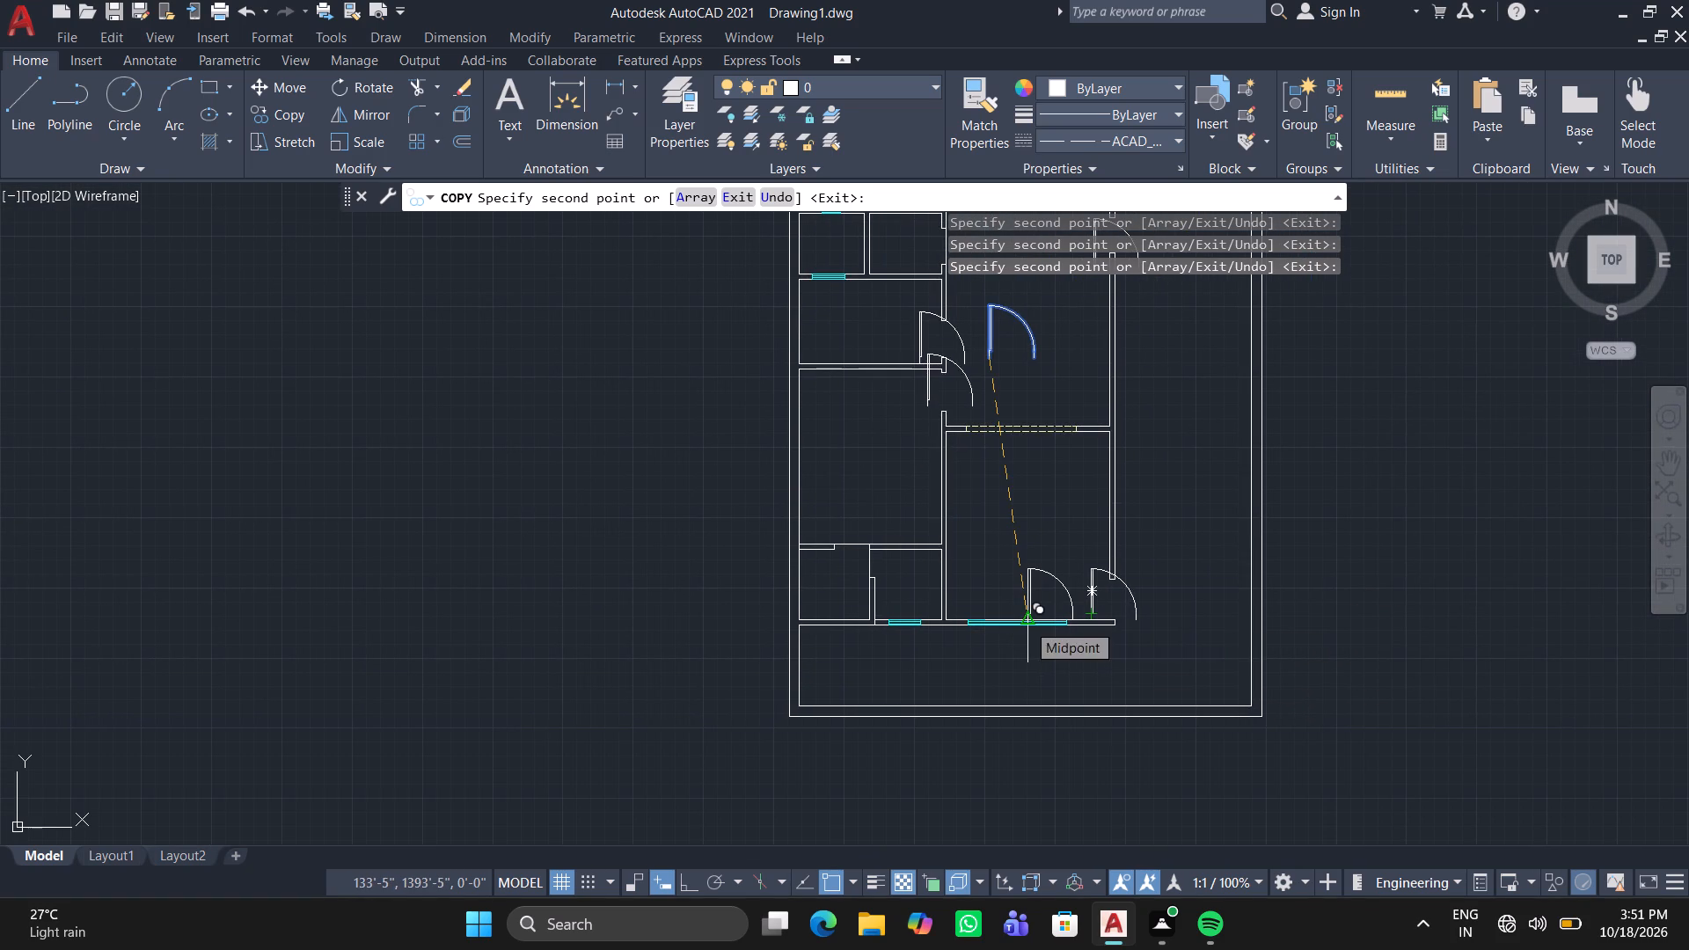
key("grave")
key("Escape")
key("Escape")
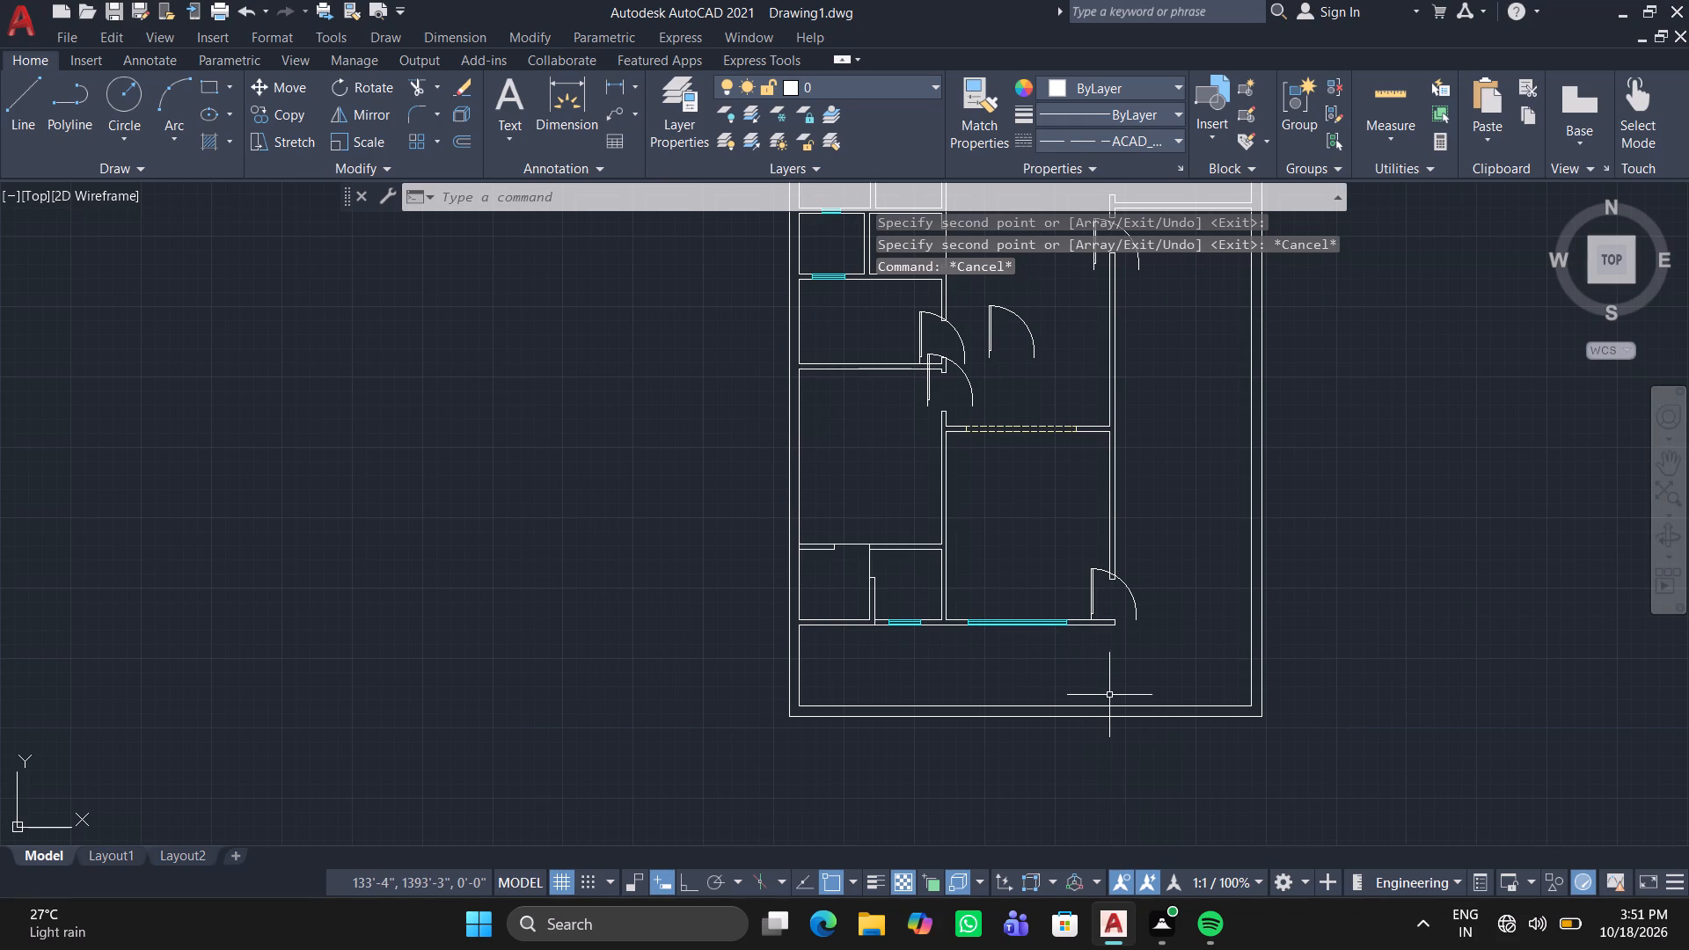
Rotate the door at the southeast corner opening freehand about a point on its leaf, turning the leaf close to horizontal.
scroll(1138, 619, "up", 3)
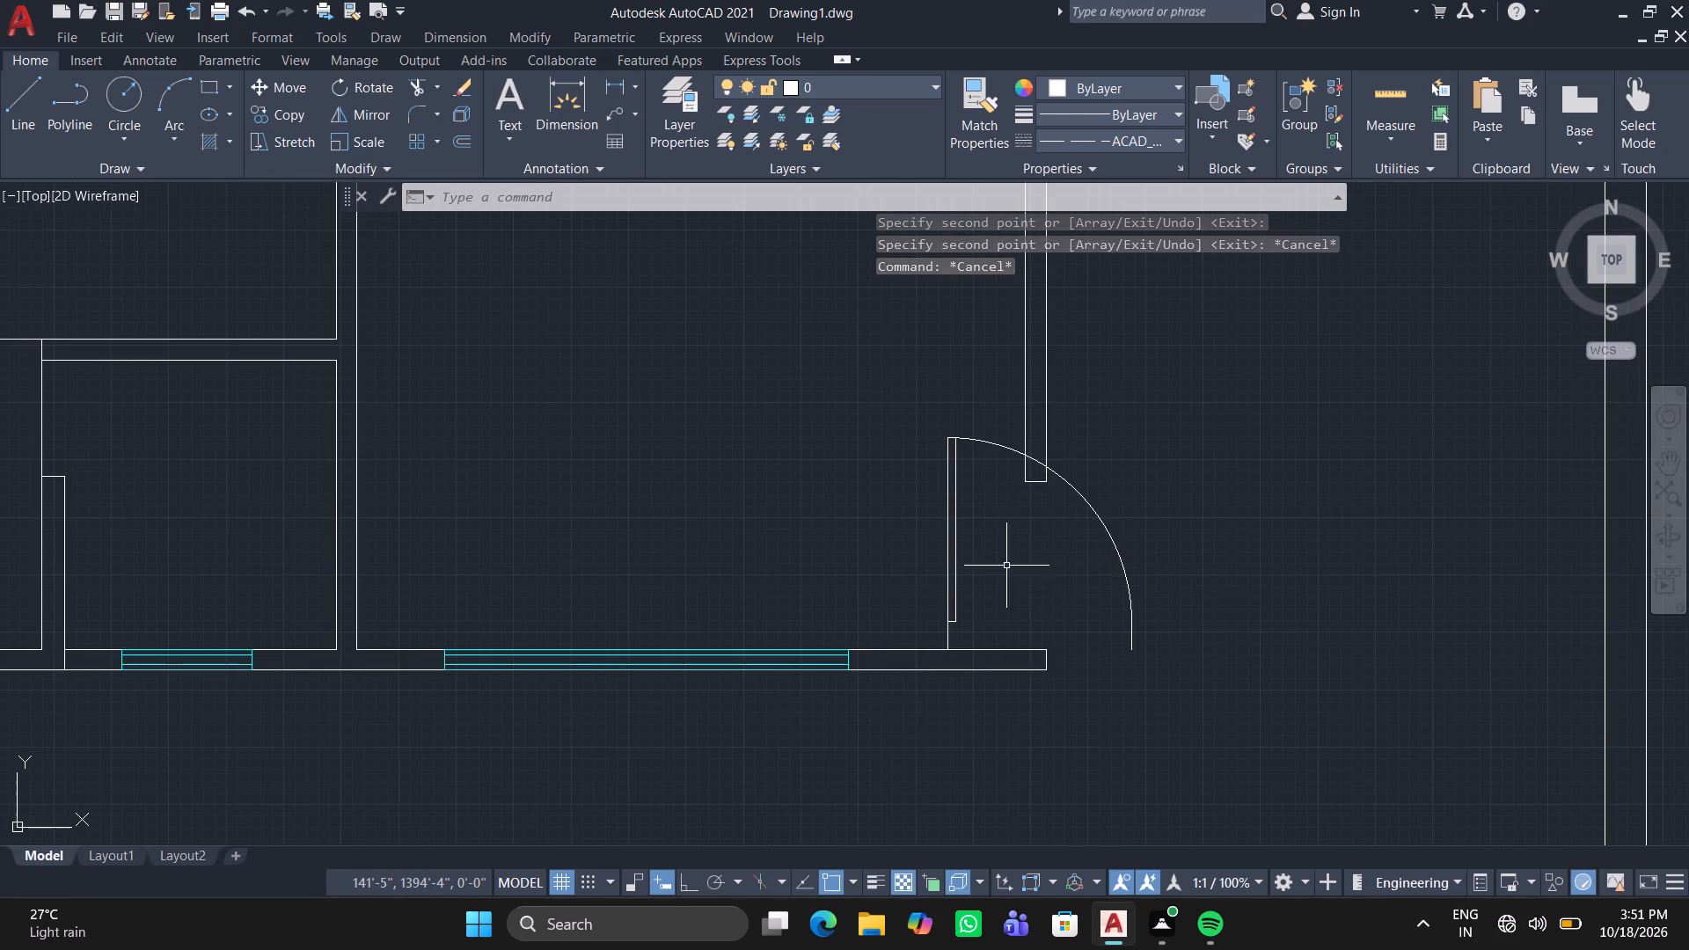
left_click(957, 555)
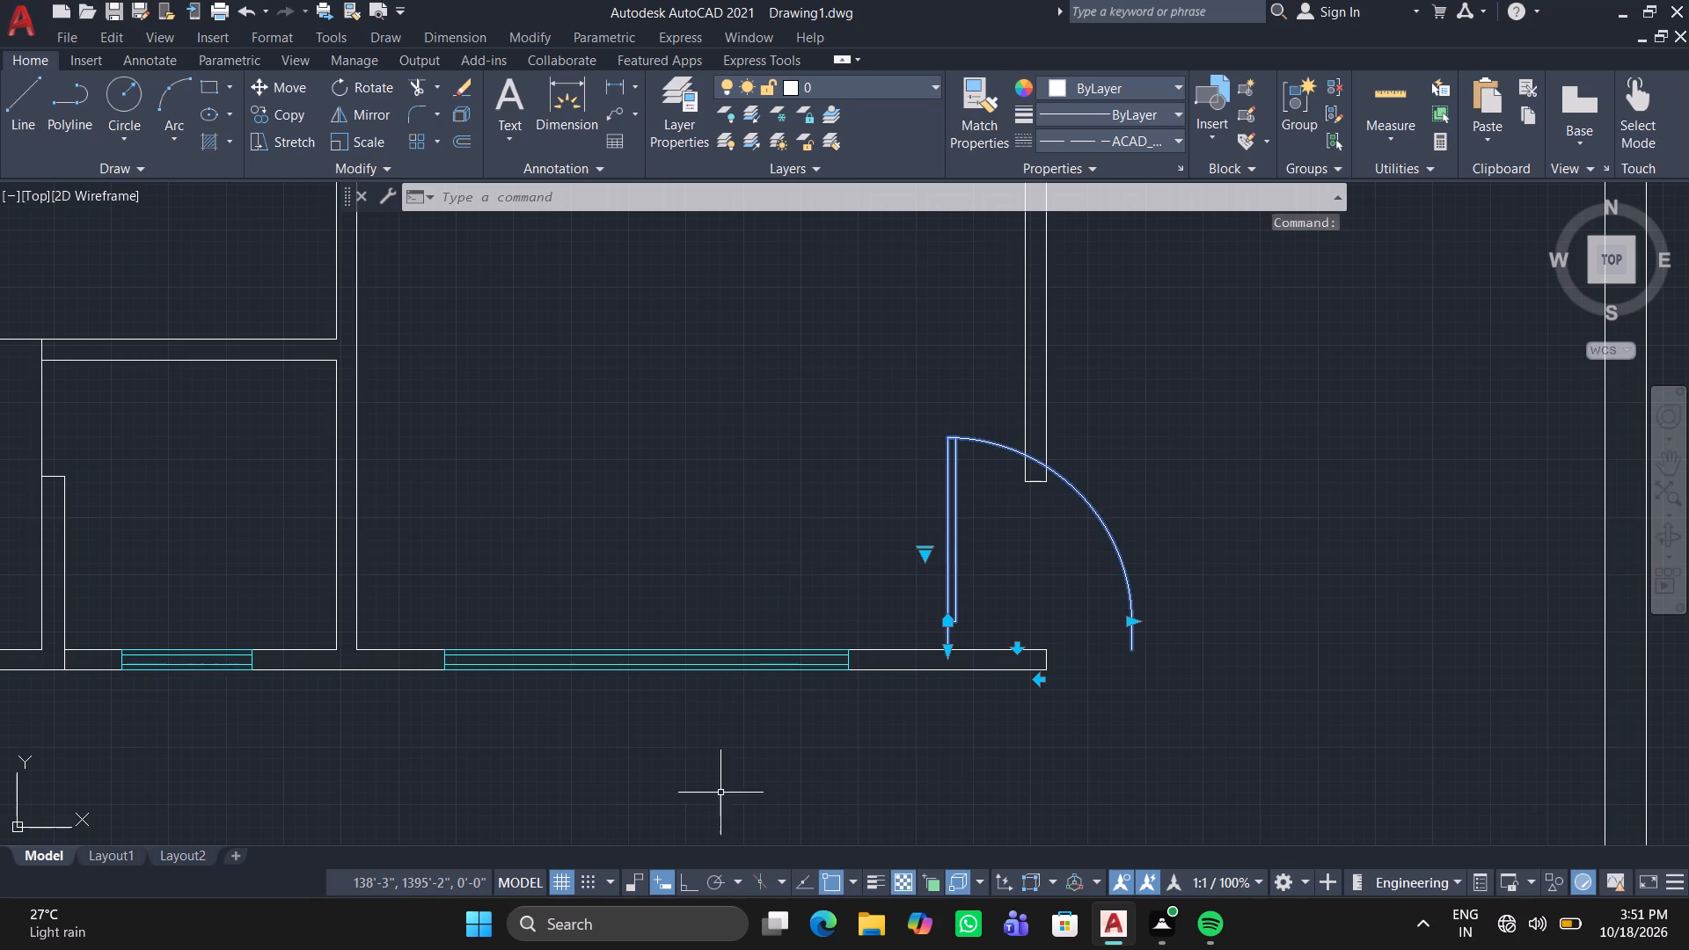
left_click(360, 85)
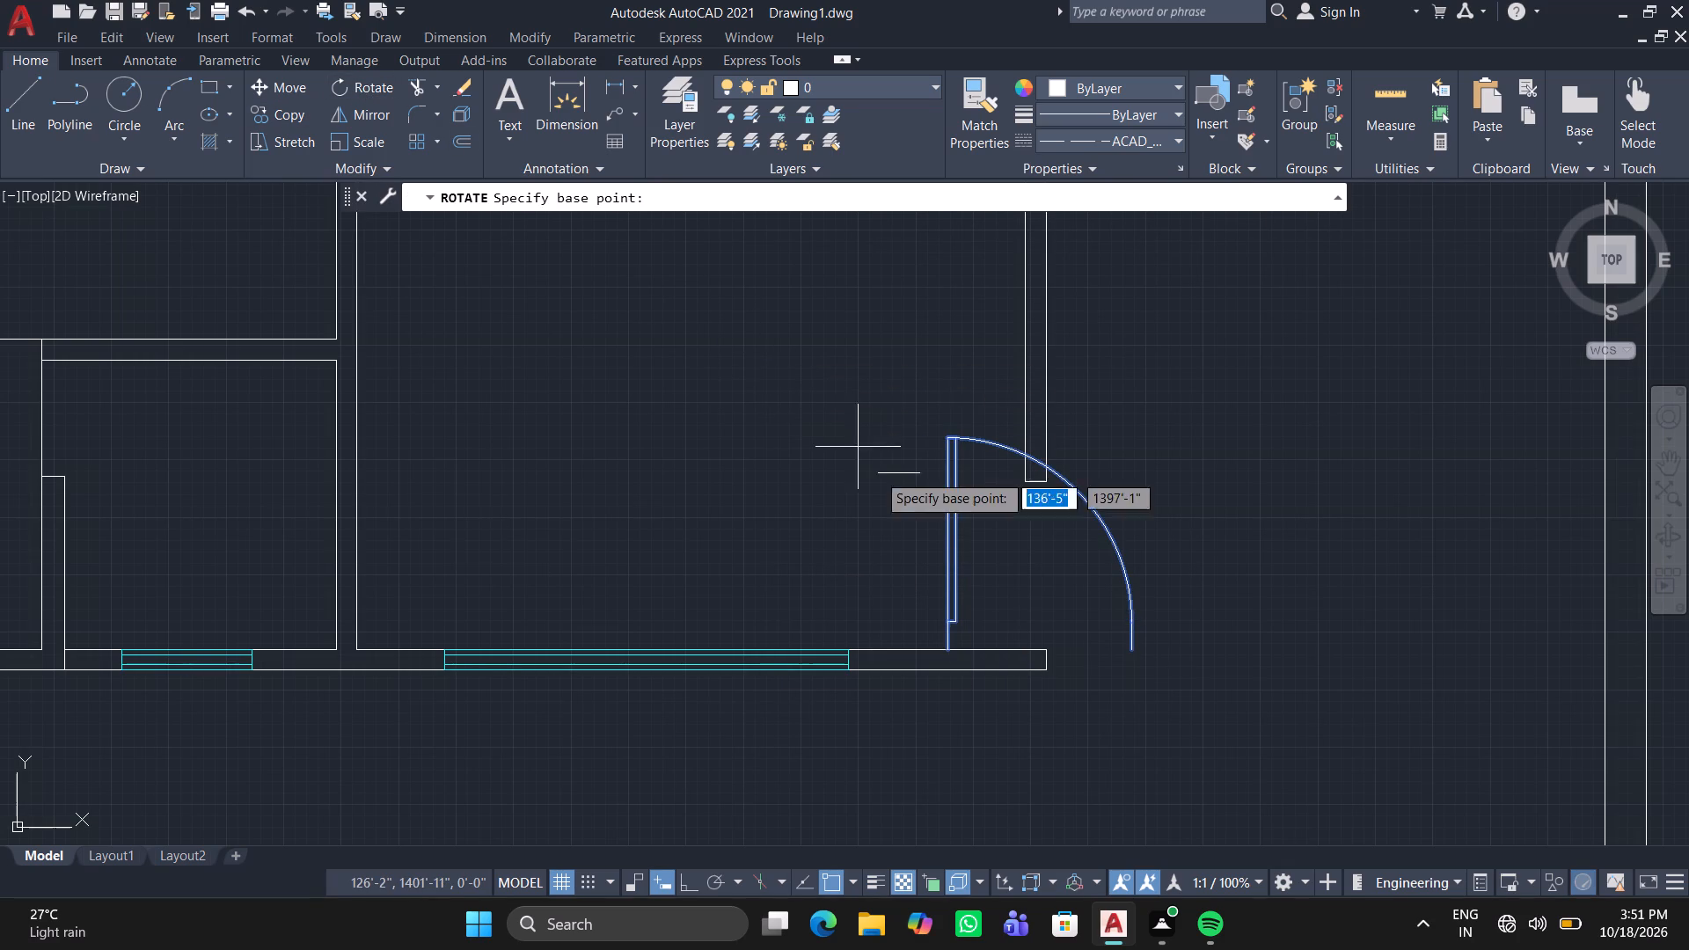
left_click(953, 531)
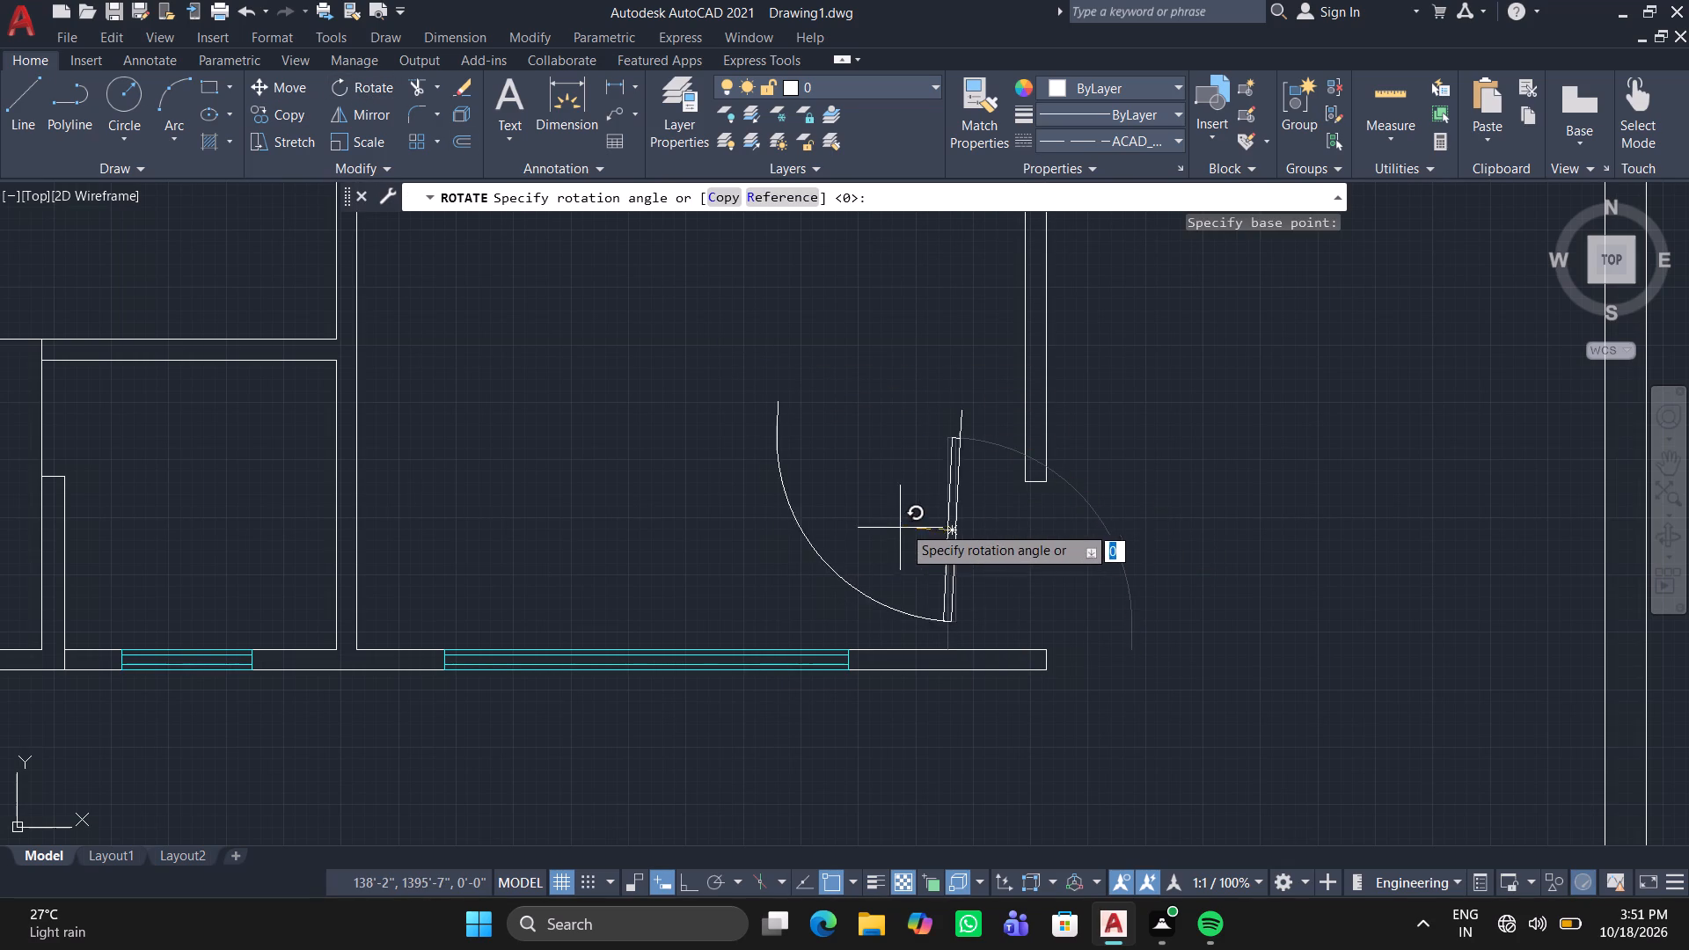
left_click(951, 515)
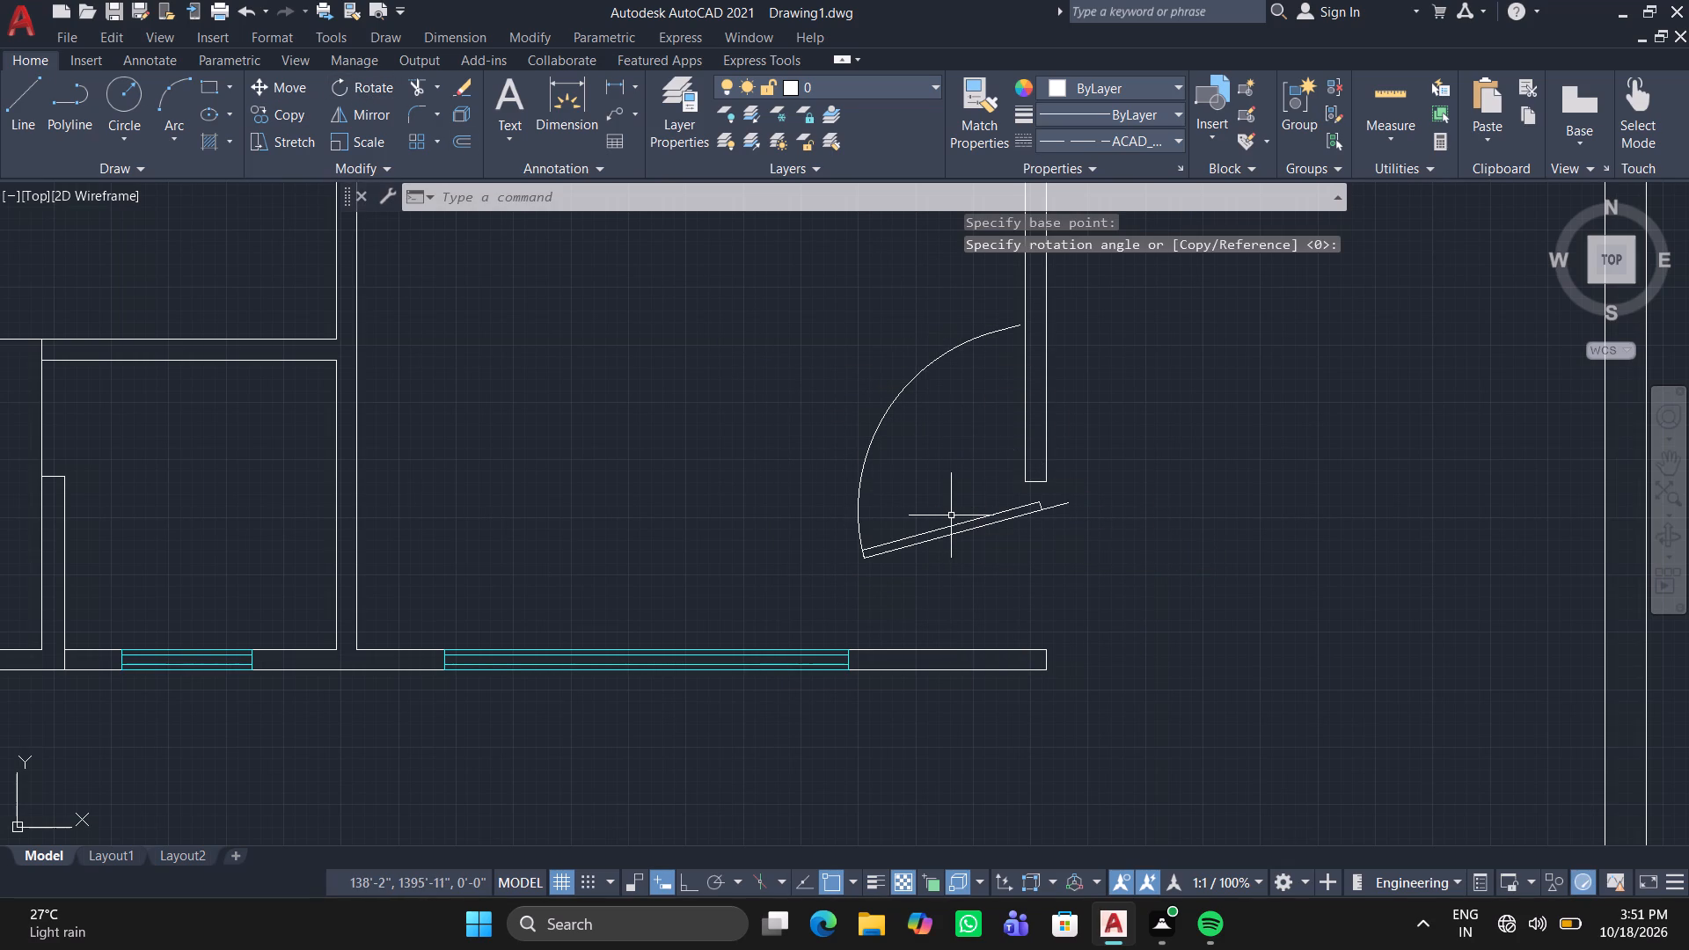
Undo the freehand rotation of the southeast corner door and turn on Ortho mode.
key("ctrl+z")
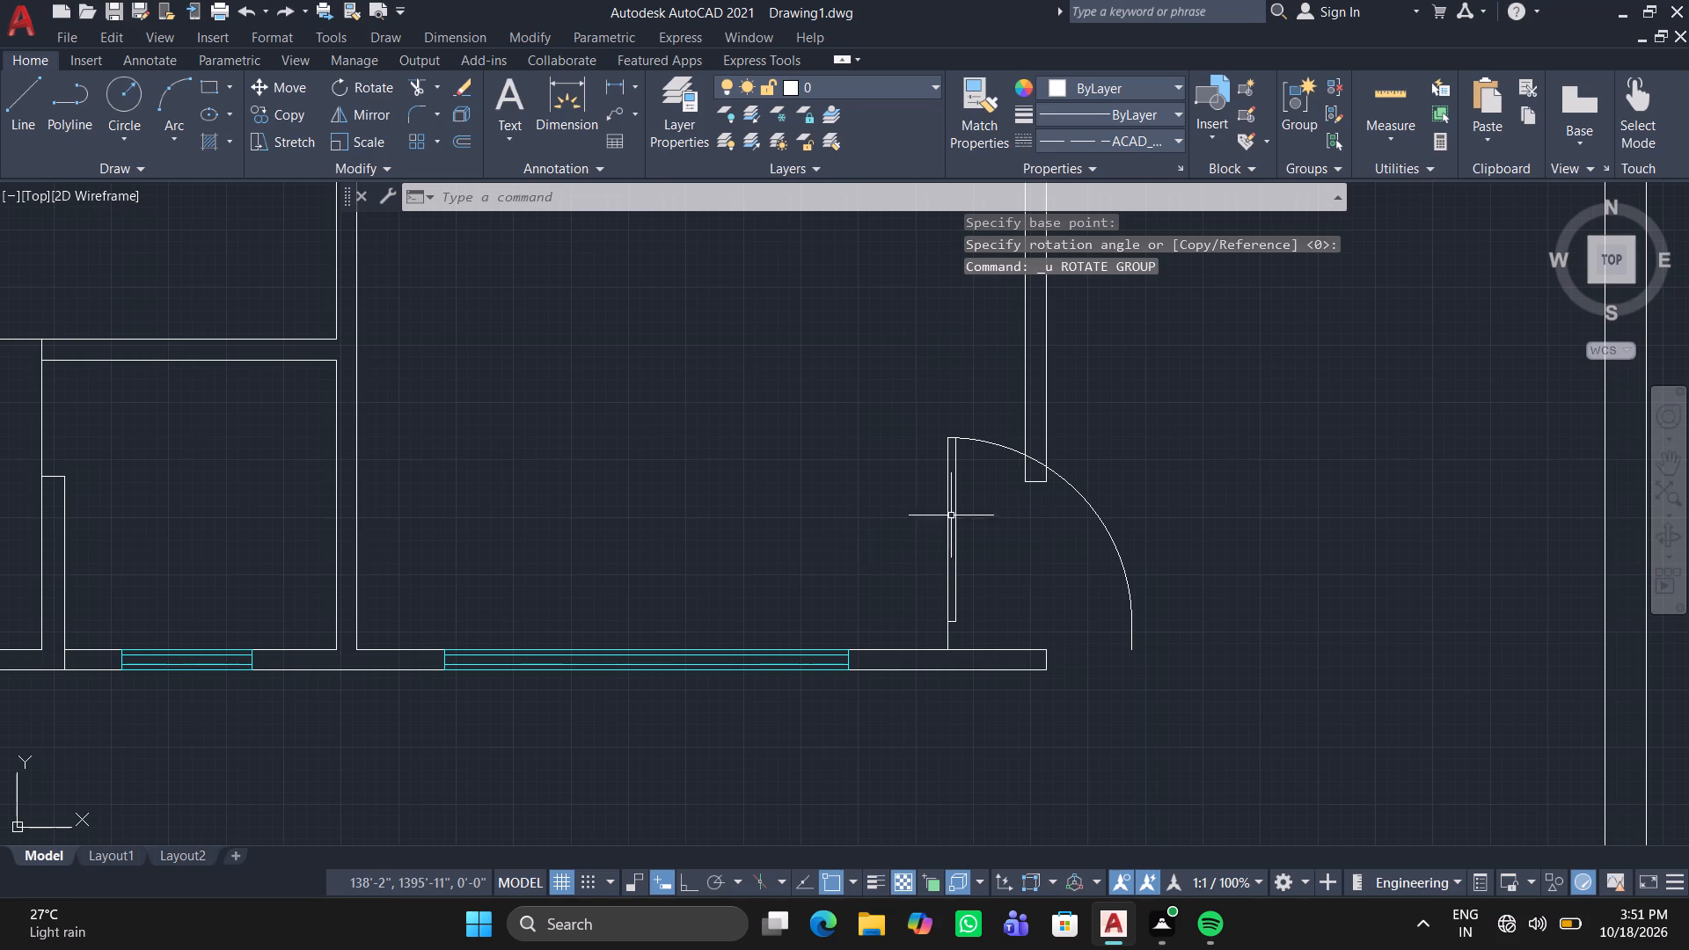
left_click(685, 893)
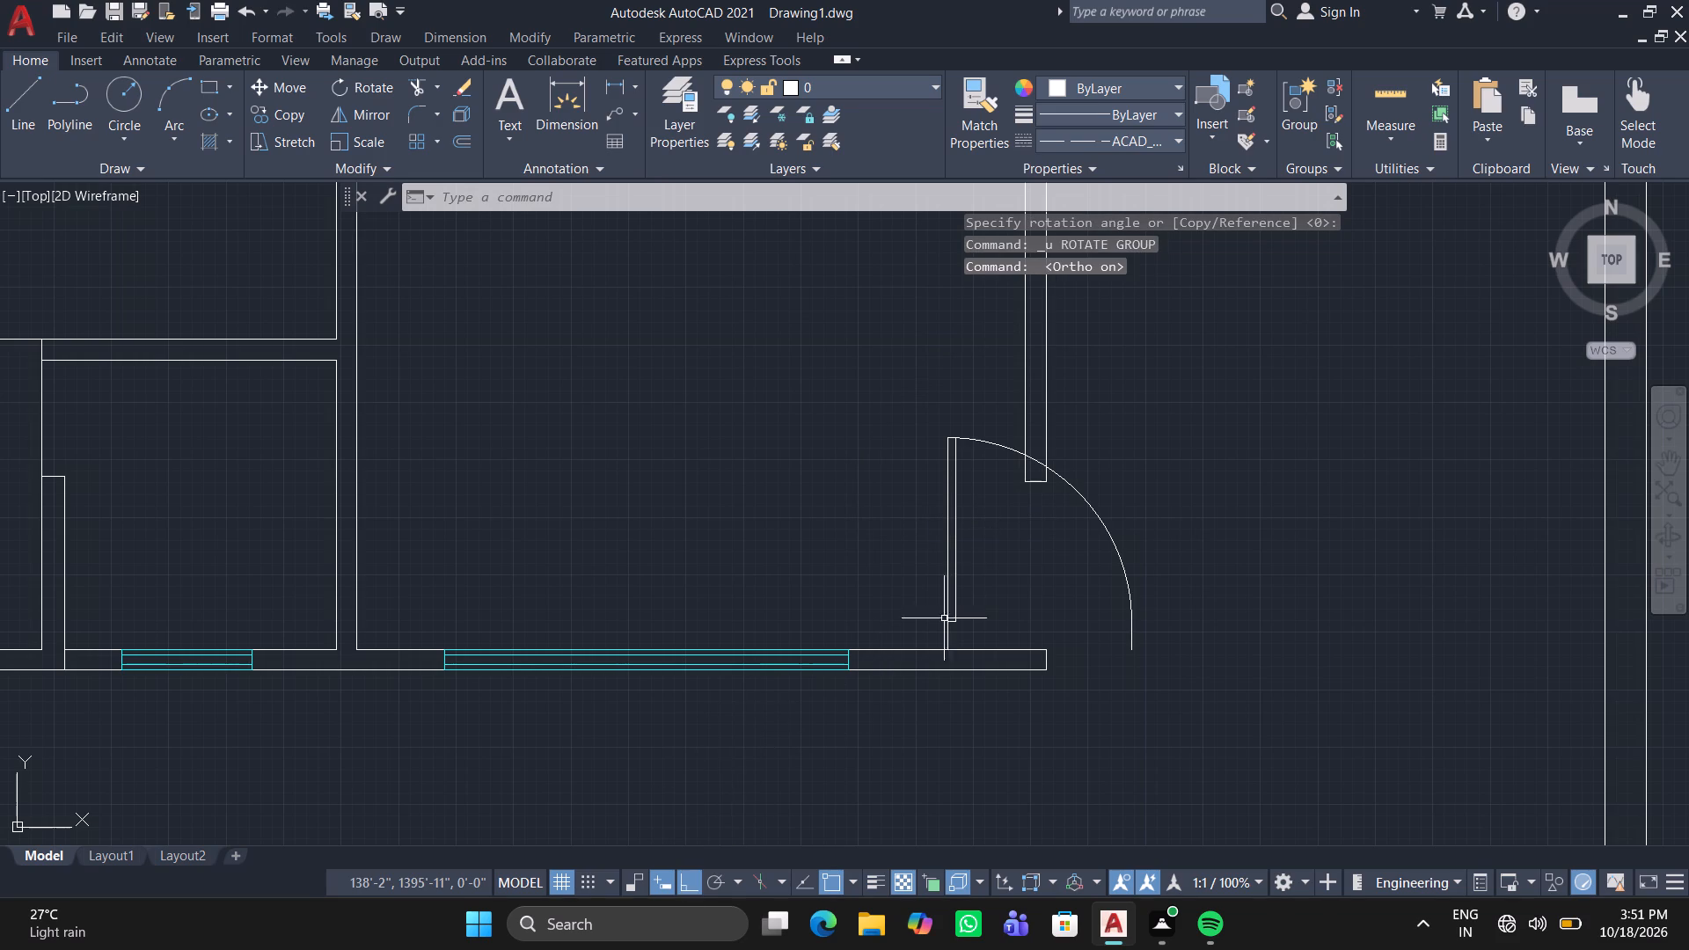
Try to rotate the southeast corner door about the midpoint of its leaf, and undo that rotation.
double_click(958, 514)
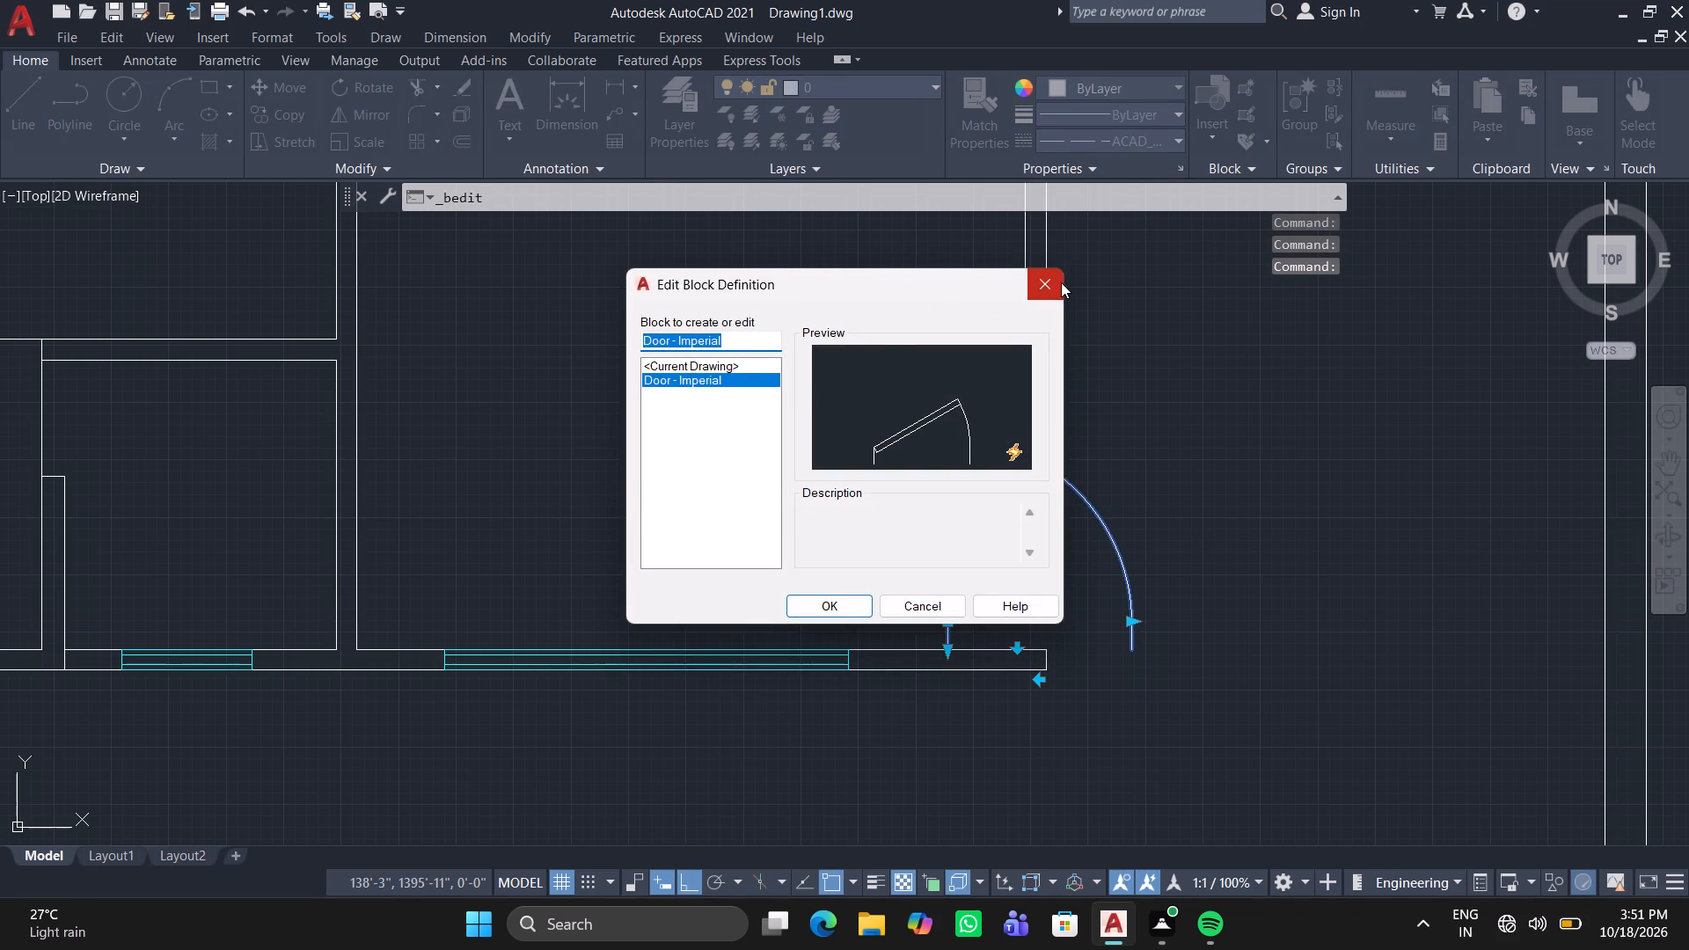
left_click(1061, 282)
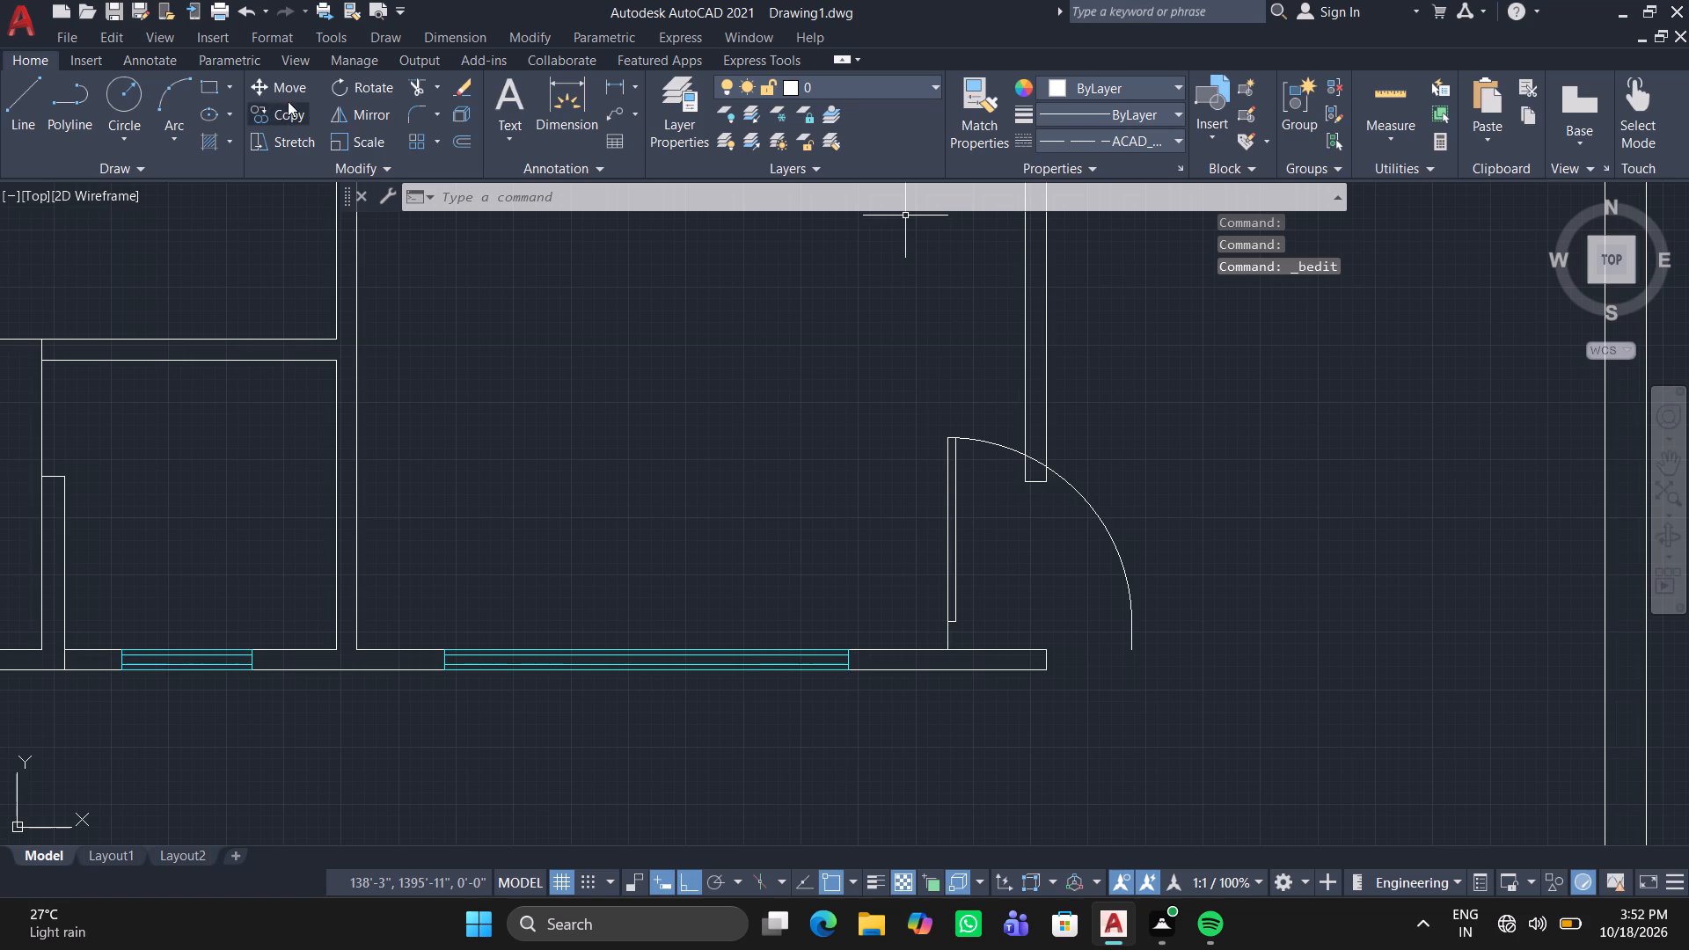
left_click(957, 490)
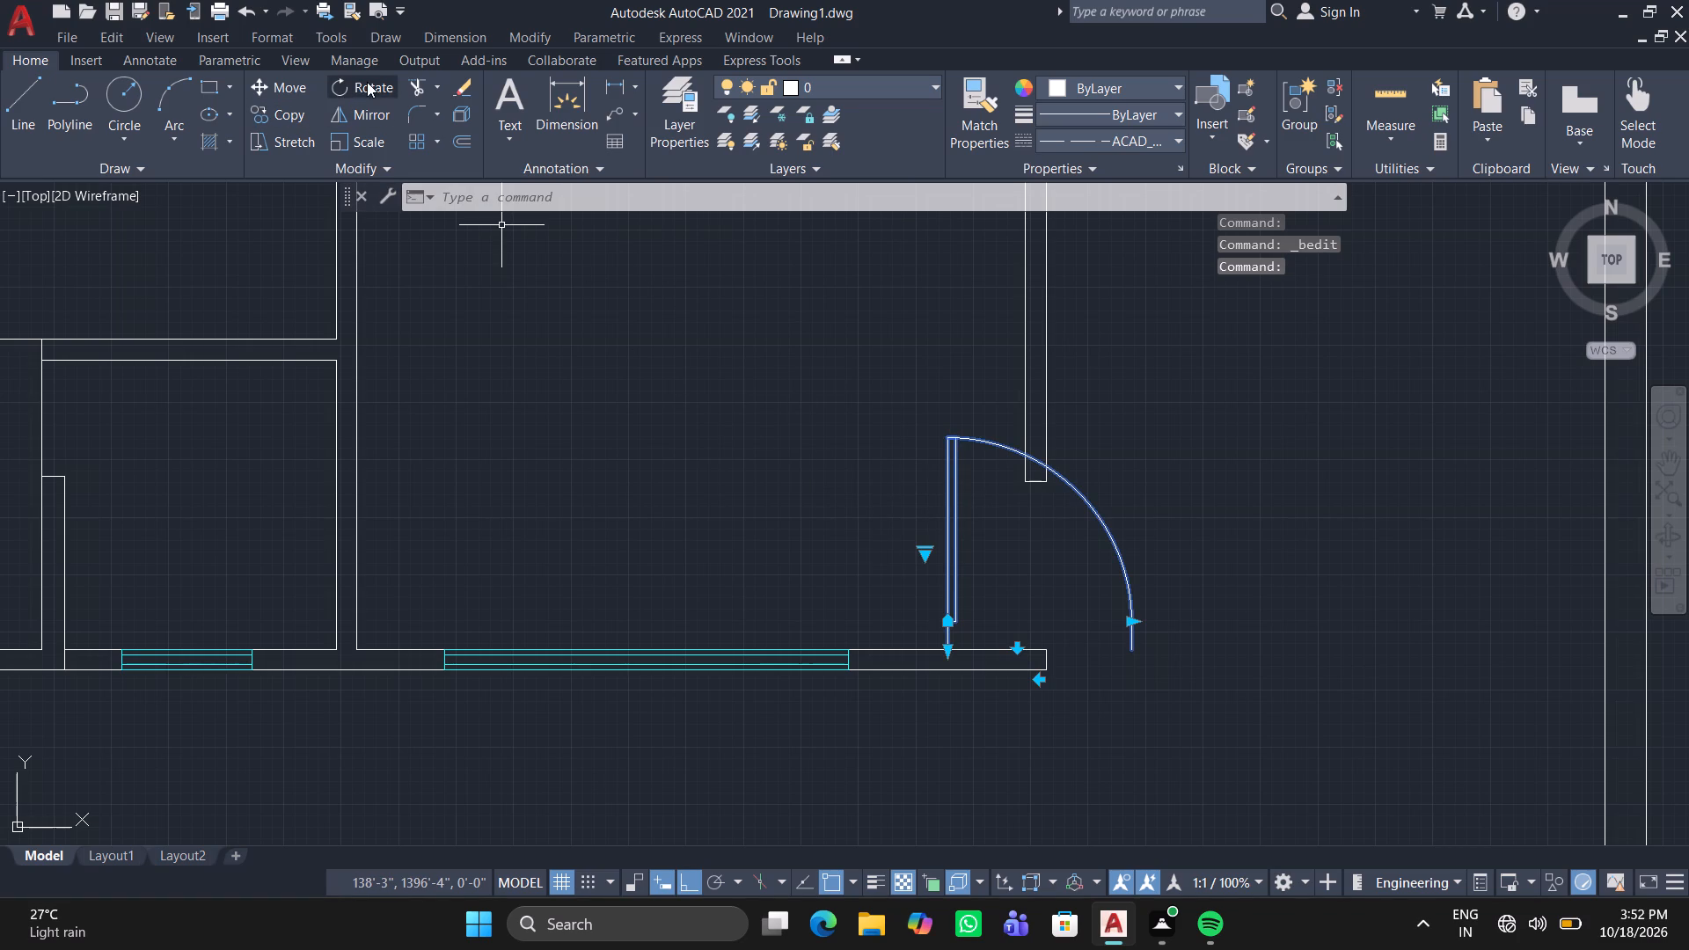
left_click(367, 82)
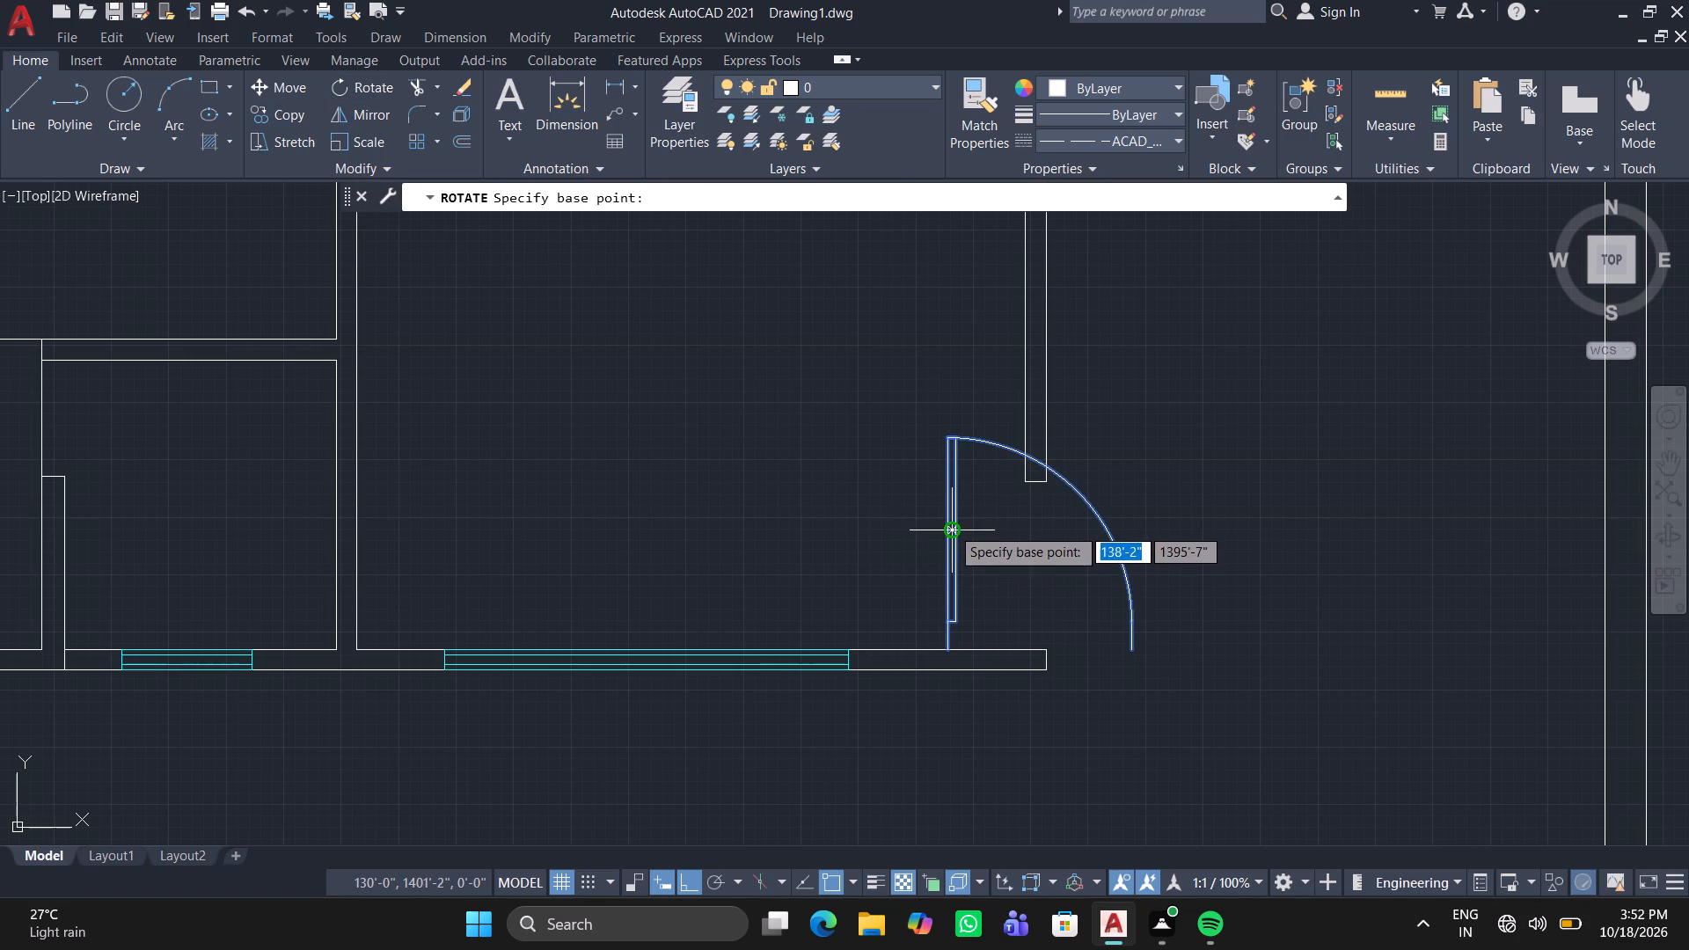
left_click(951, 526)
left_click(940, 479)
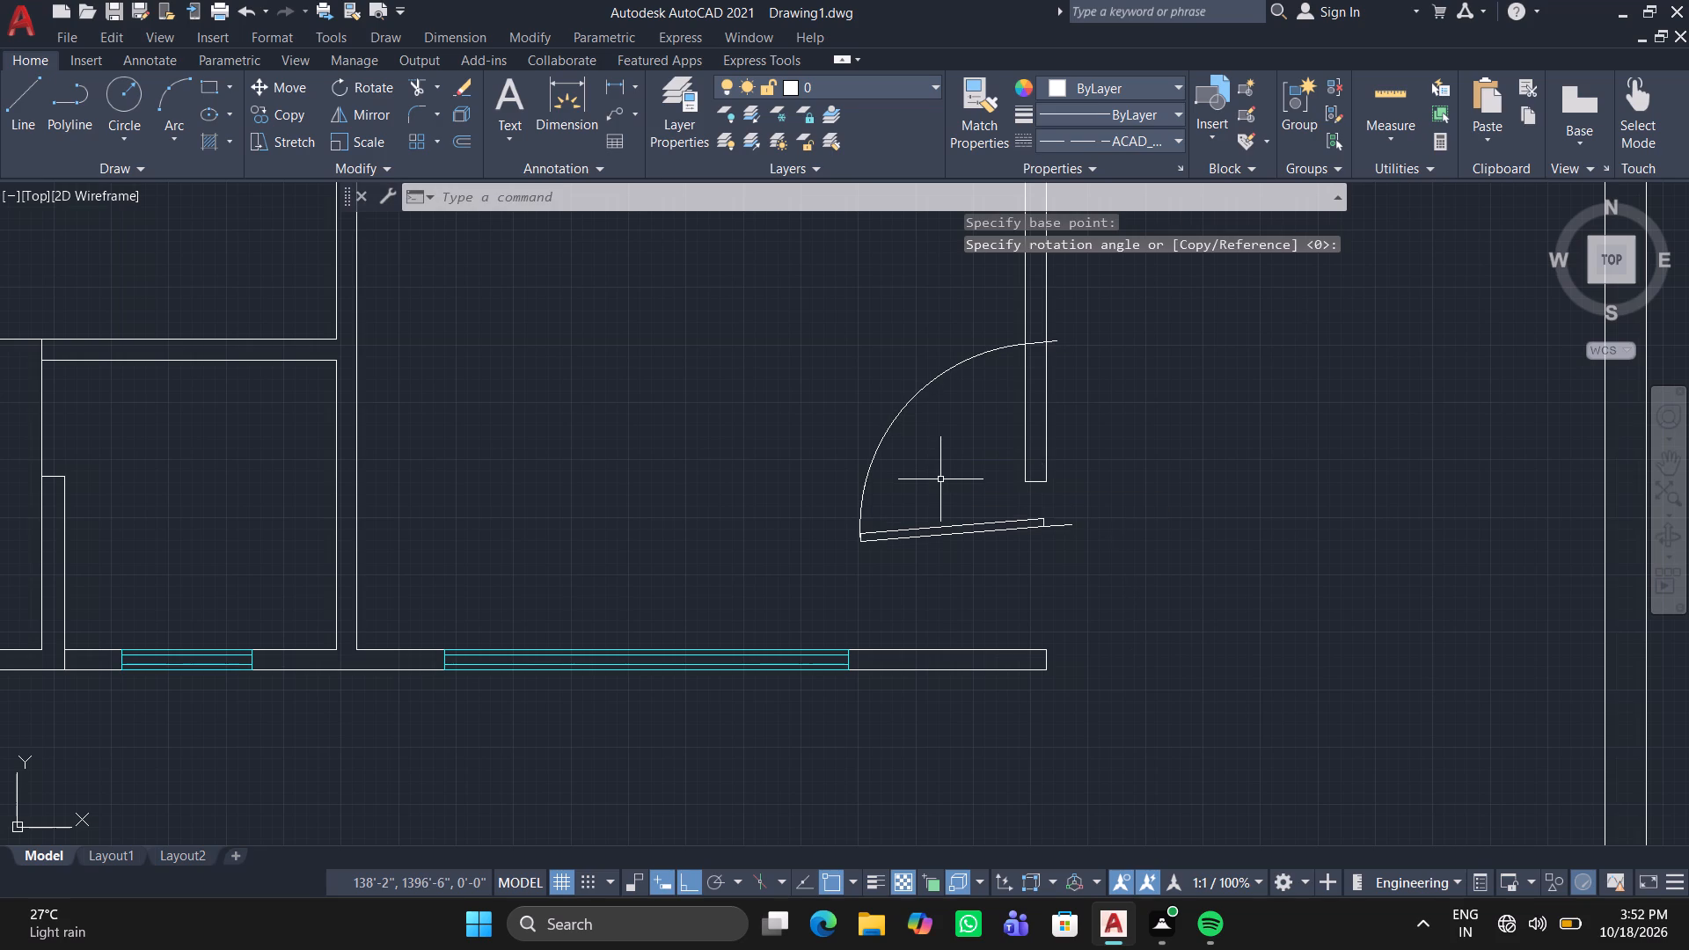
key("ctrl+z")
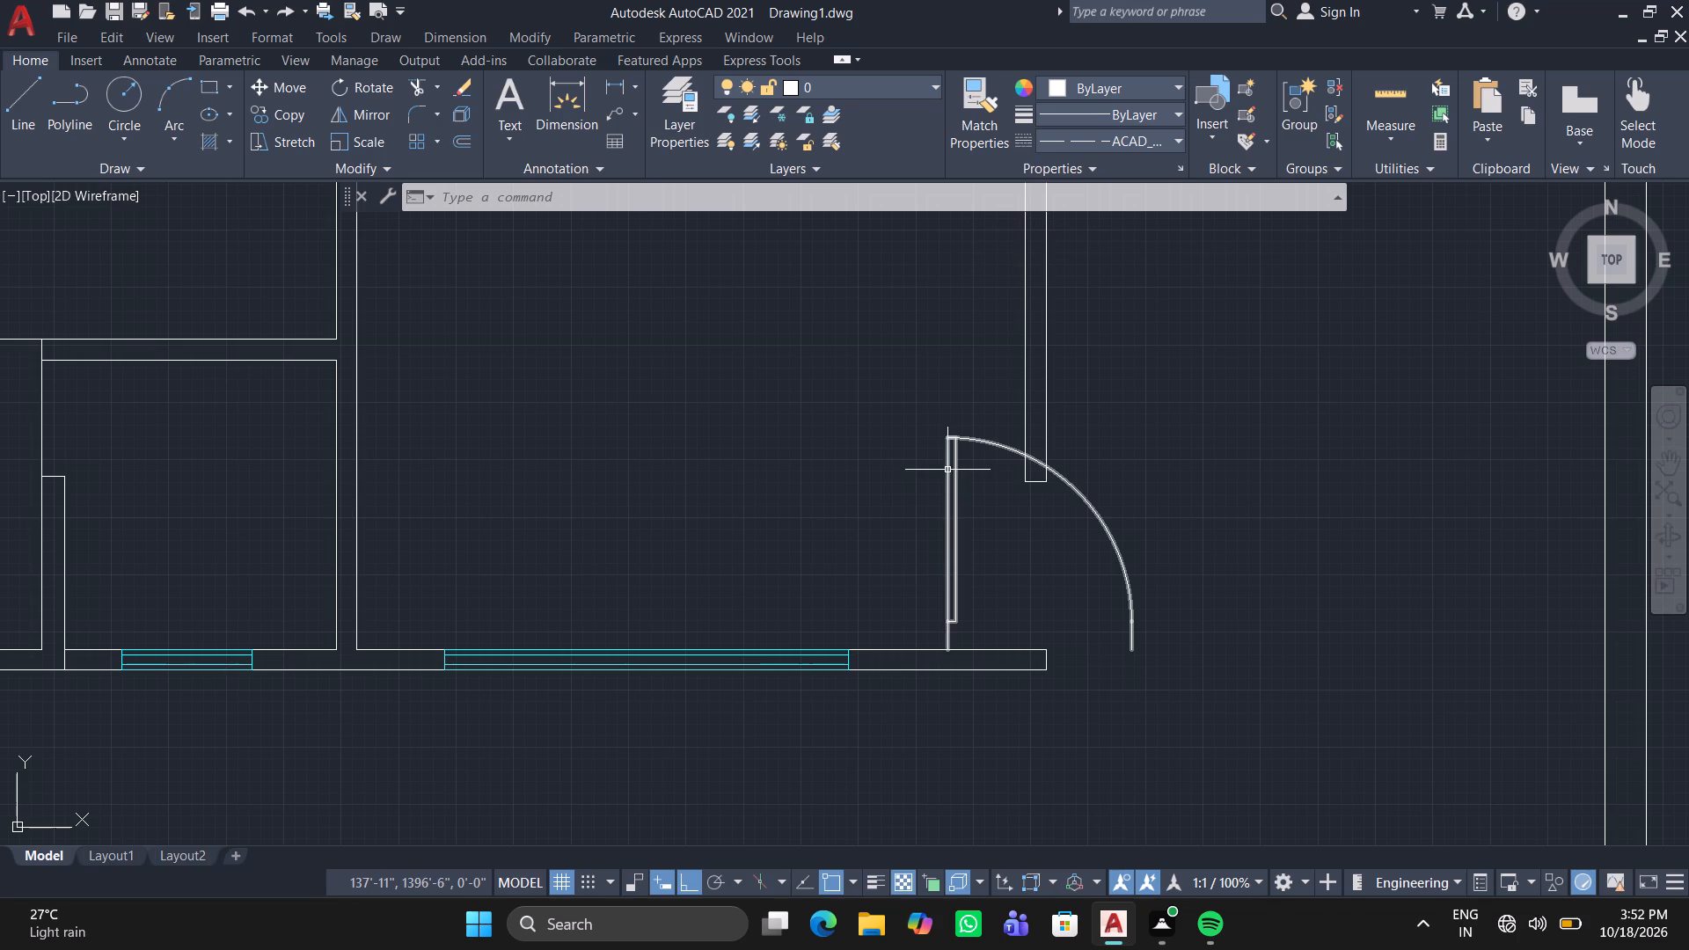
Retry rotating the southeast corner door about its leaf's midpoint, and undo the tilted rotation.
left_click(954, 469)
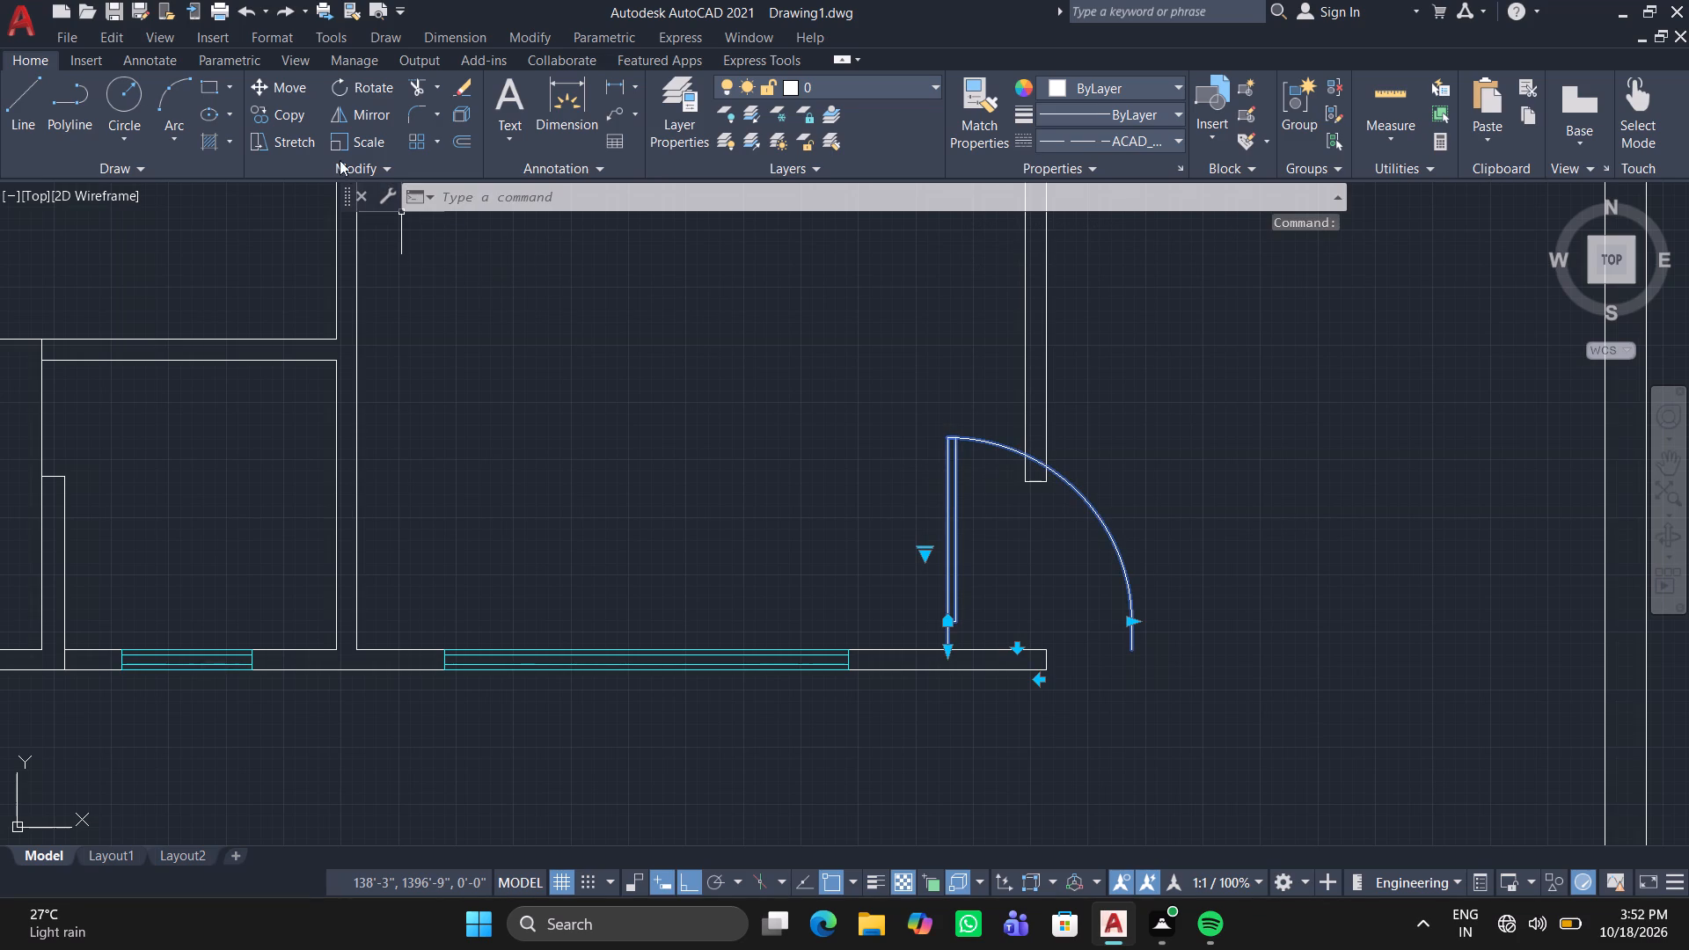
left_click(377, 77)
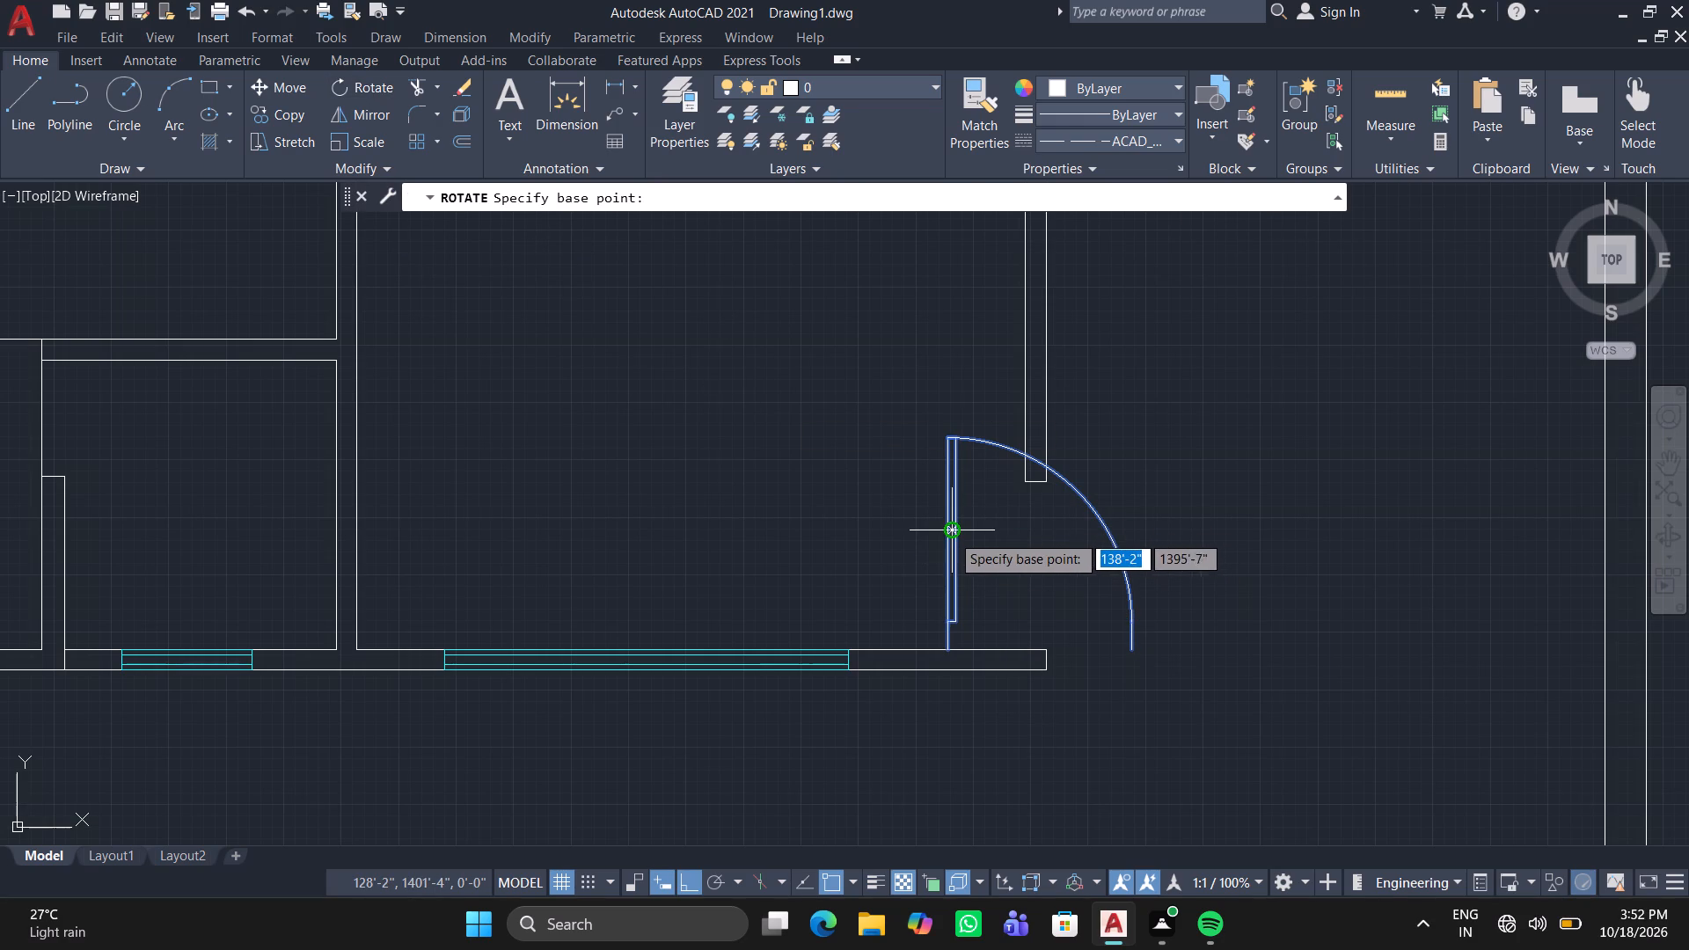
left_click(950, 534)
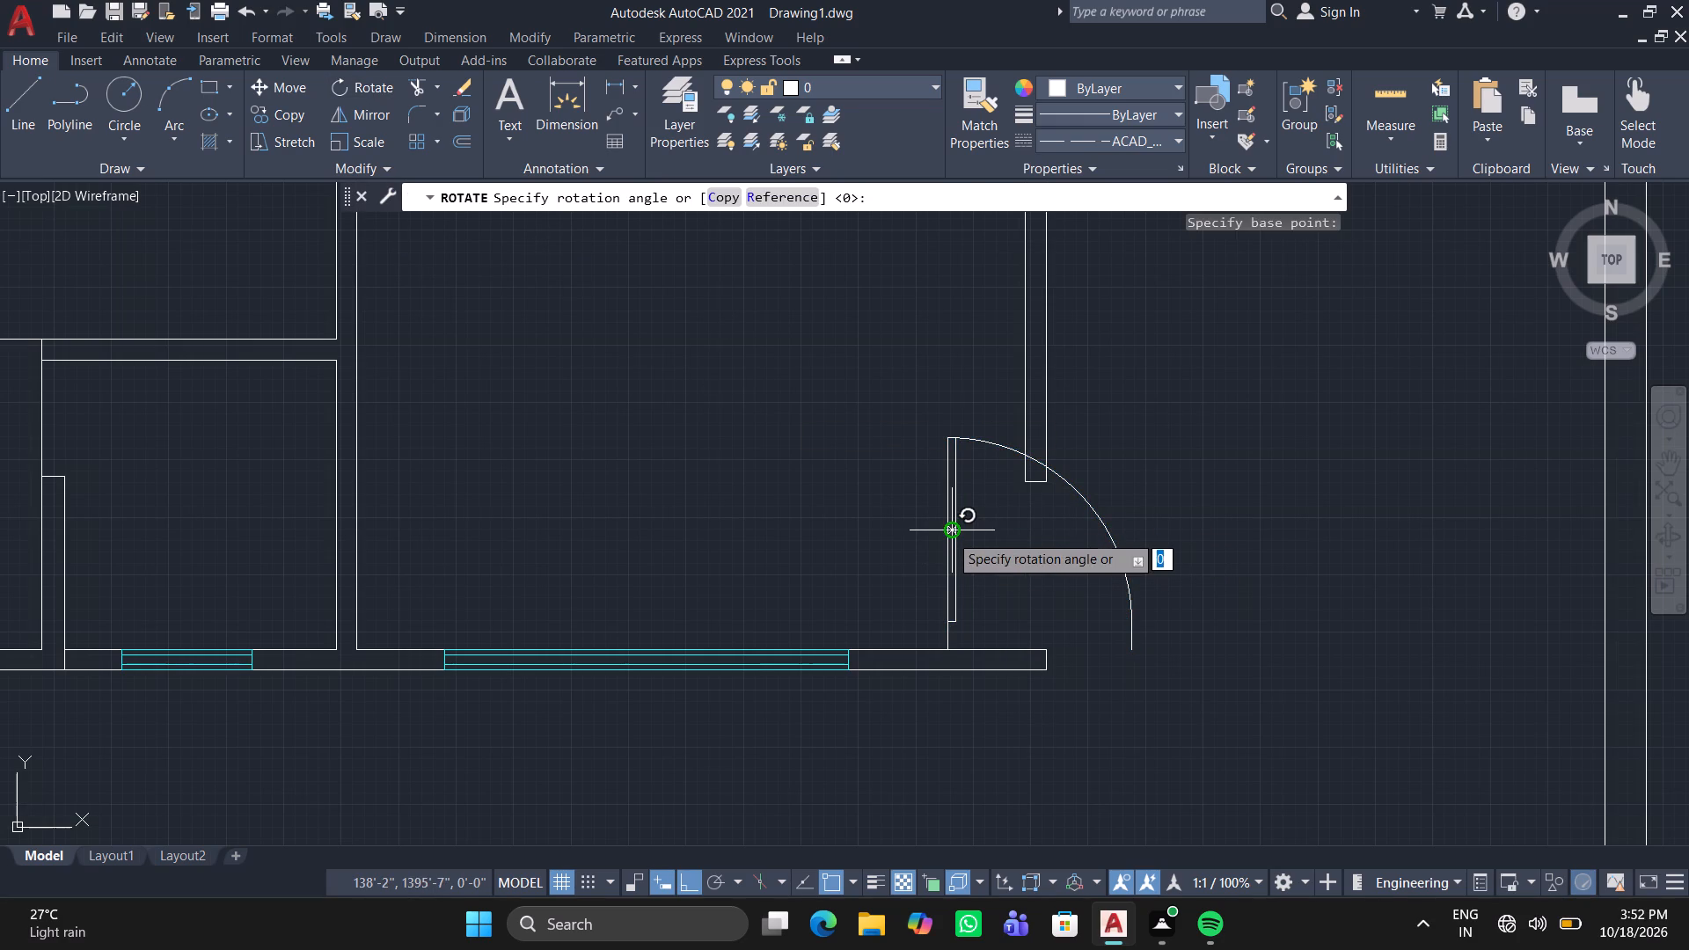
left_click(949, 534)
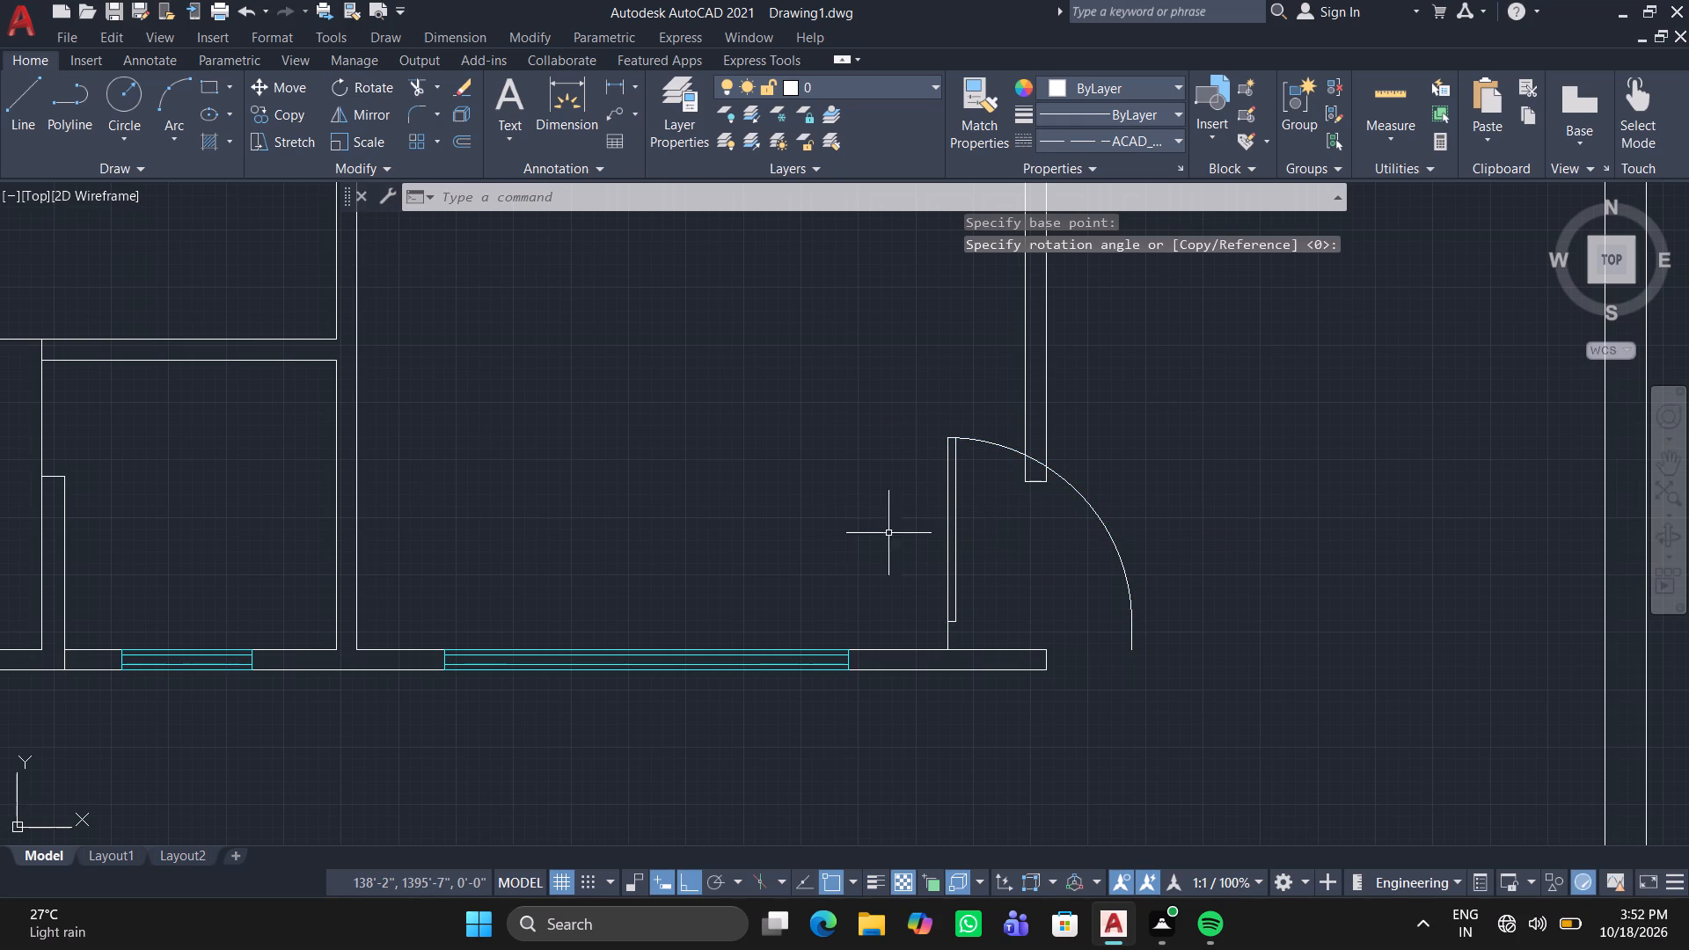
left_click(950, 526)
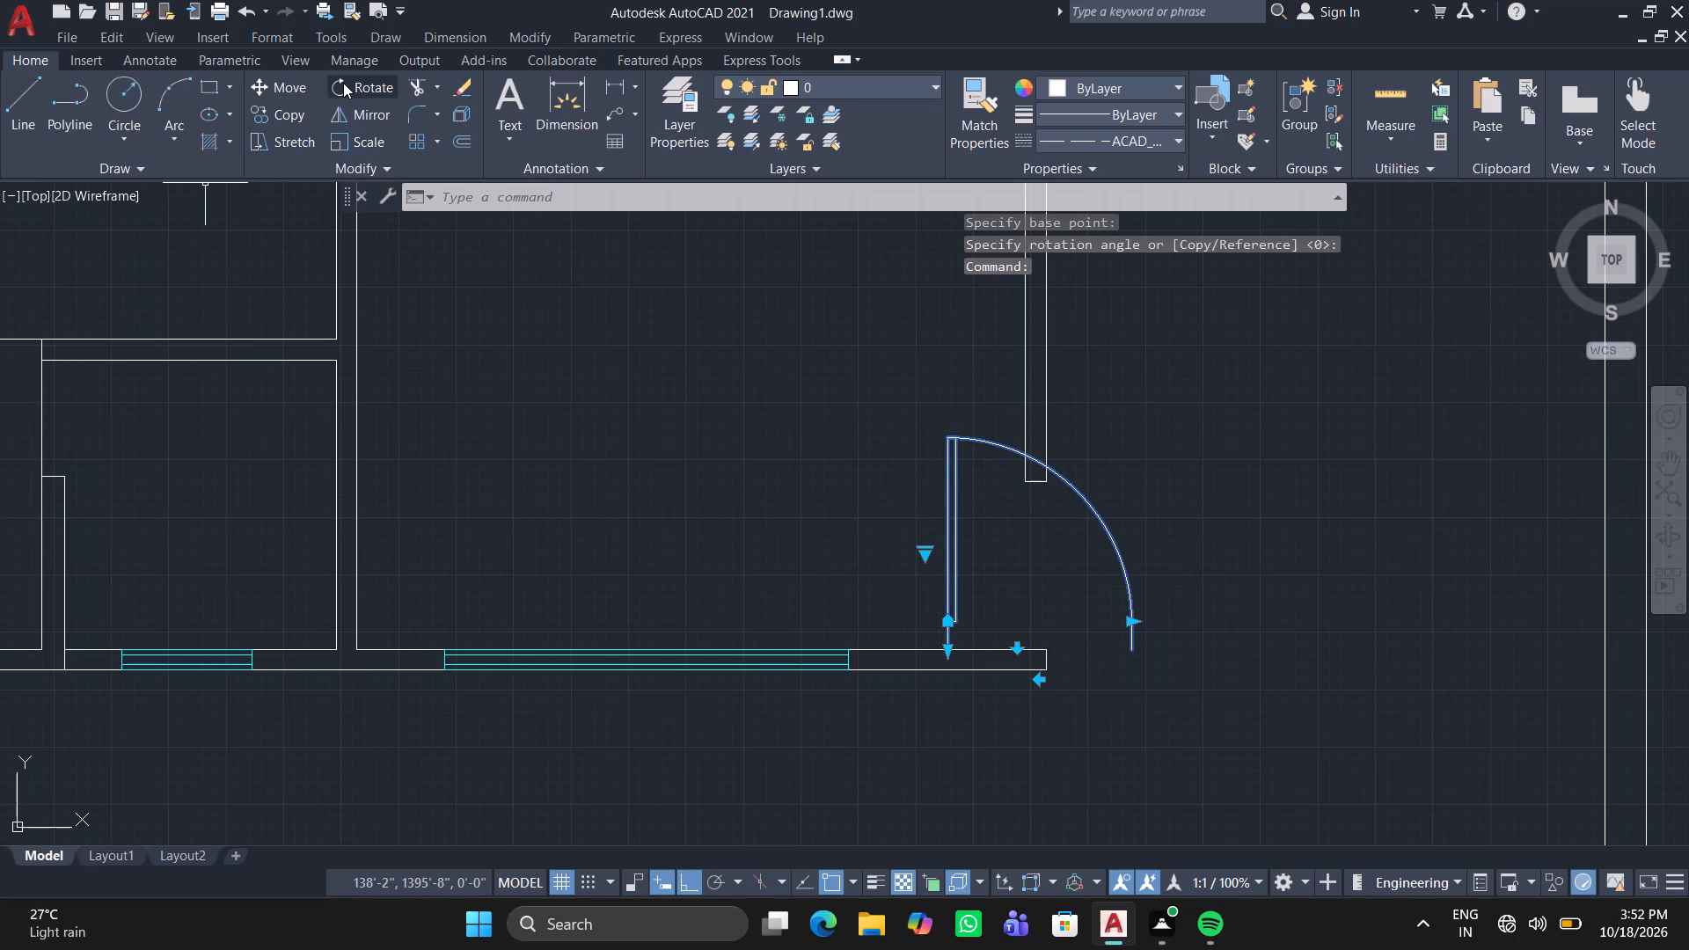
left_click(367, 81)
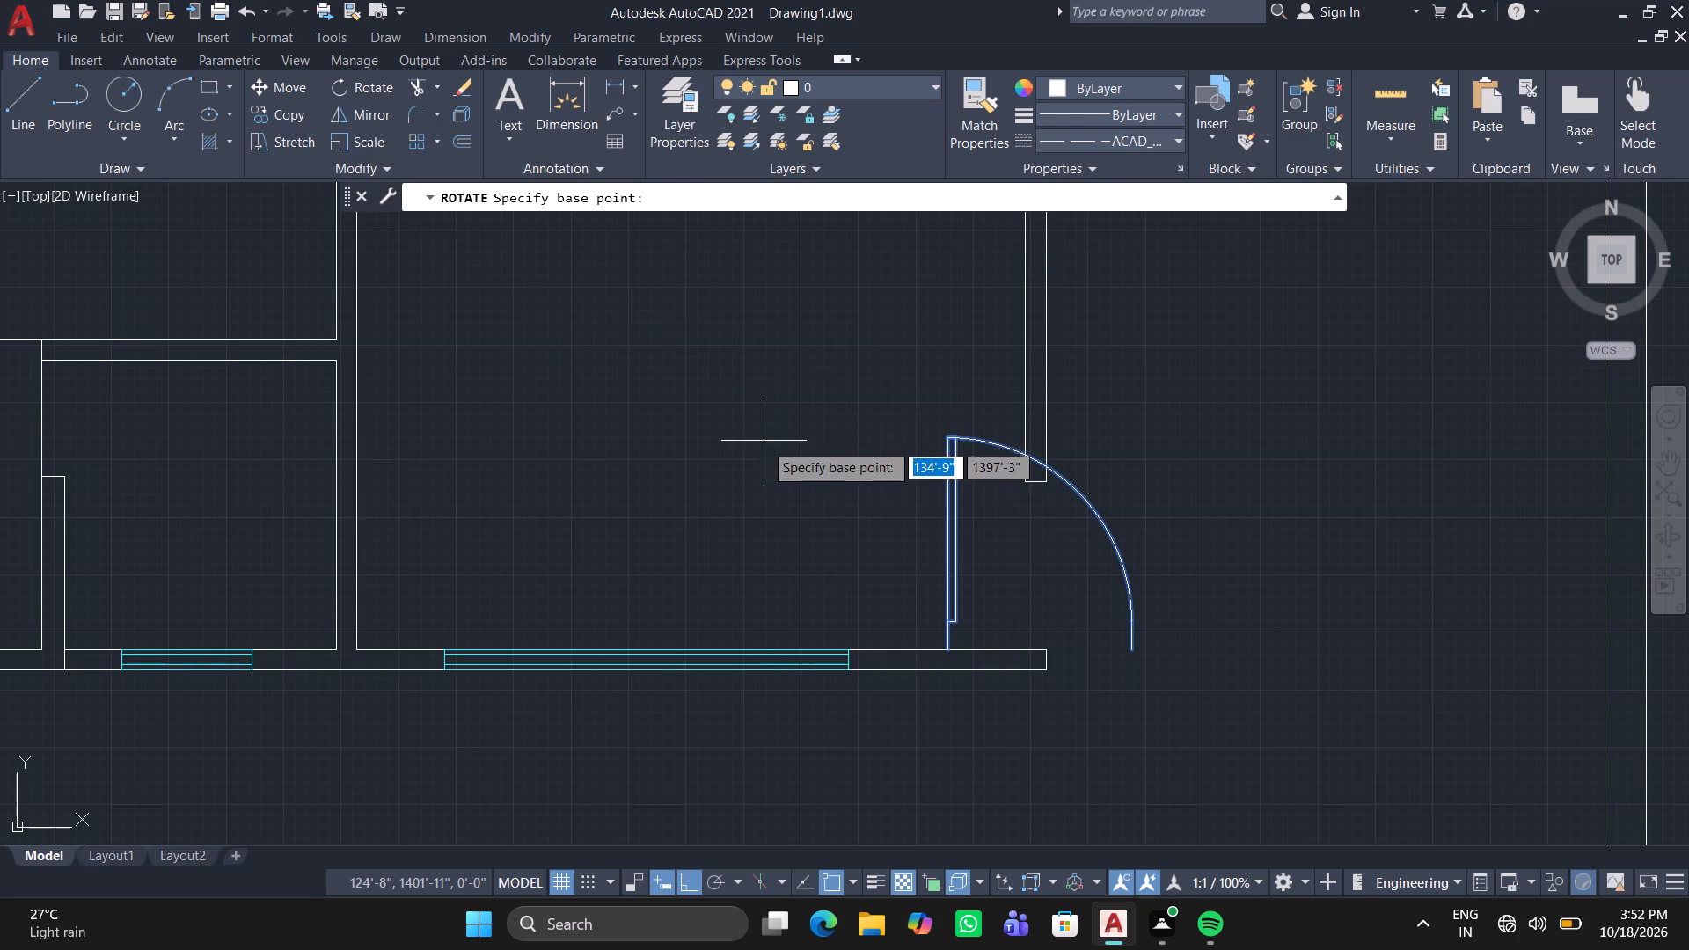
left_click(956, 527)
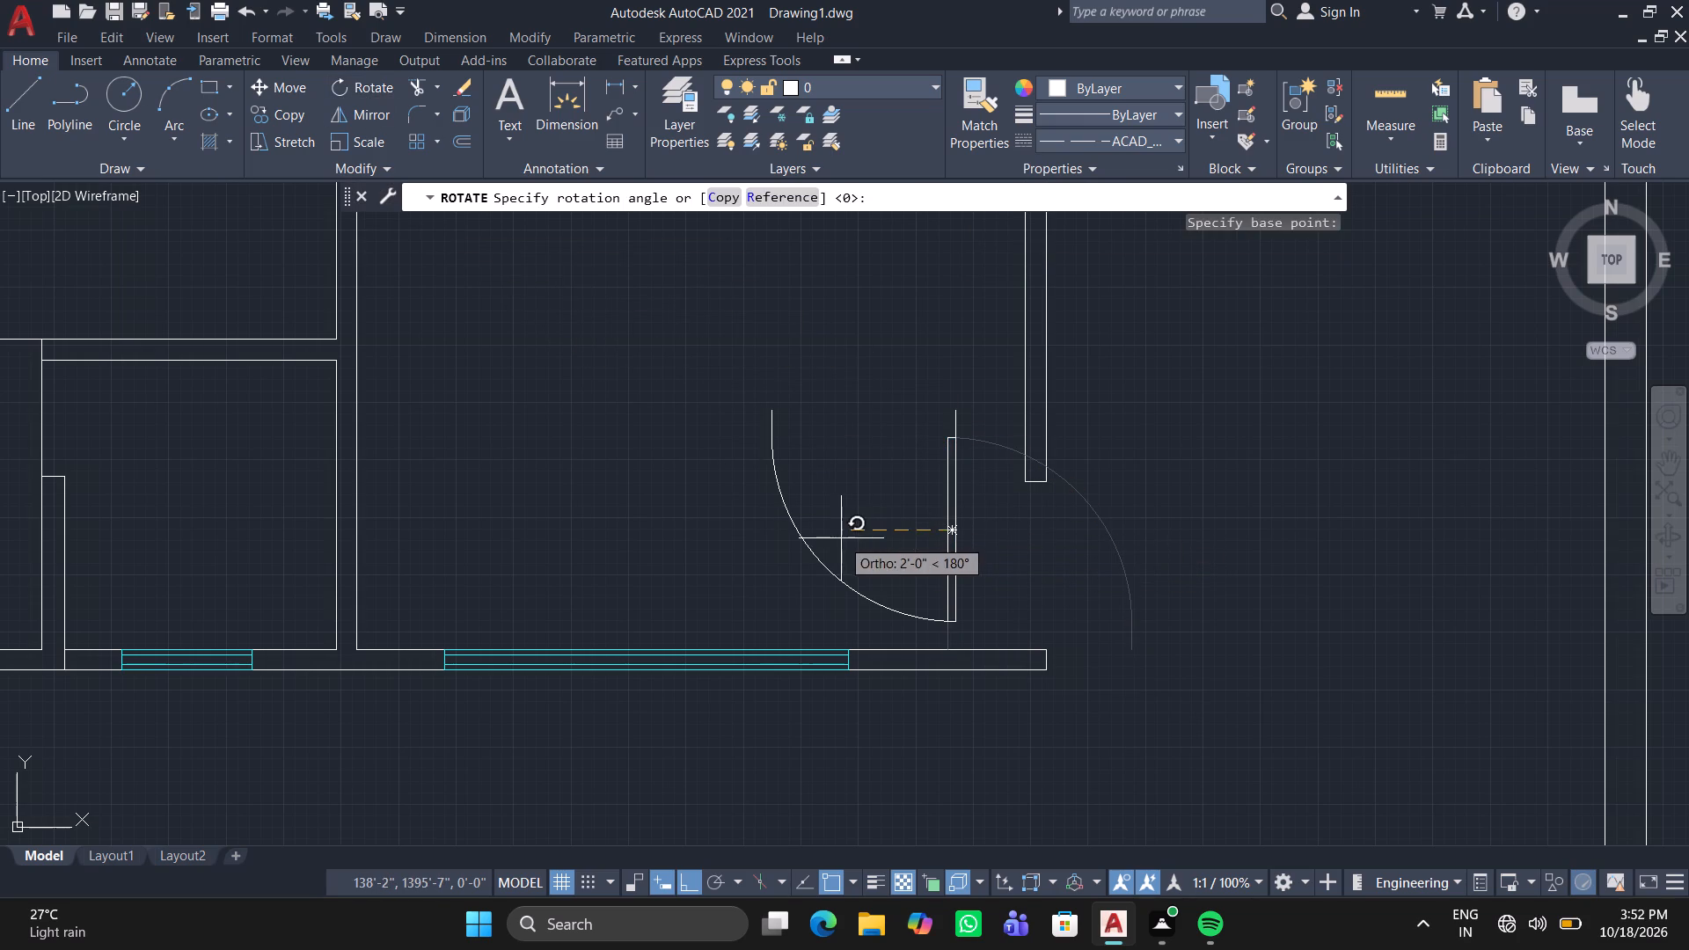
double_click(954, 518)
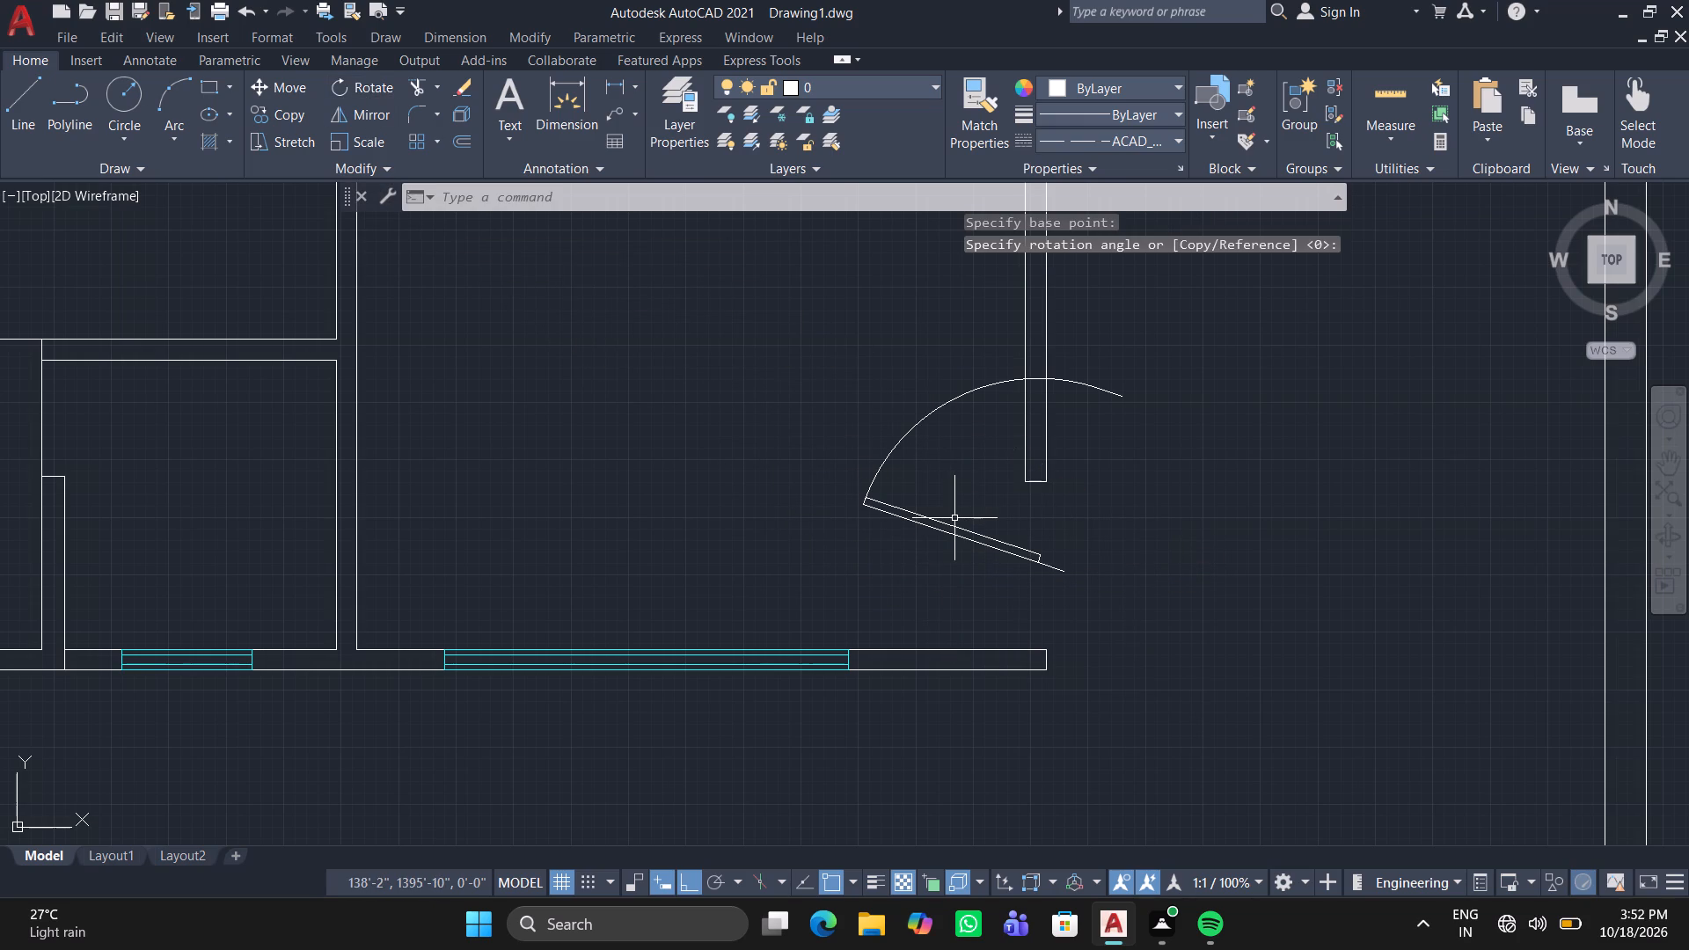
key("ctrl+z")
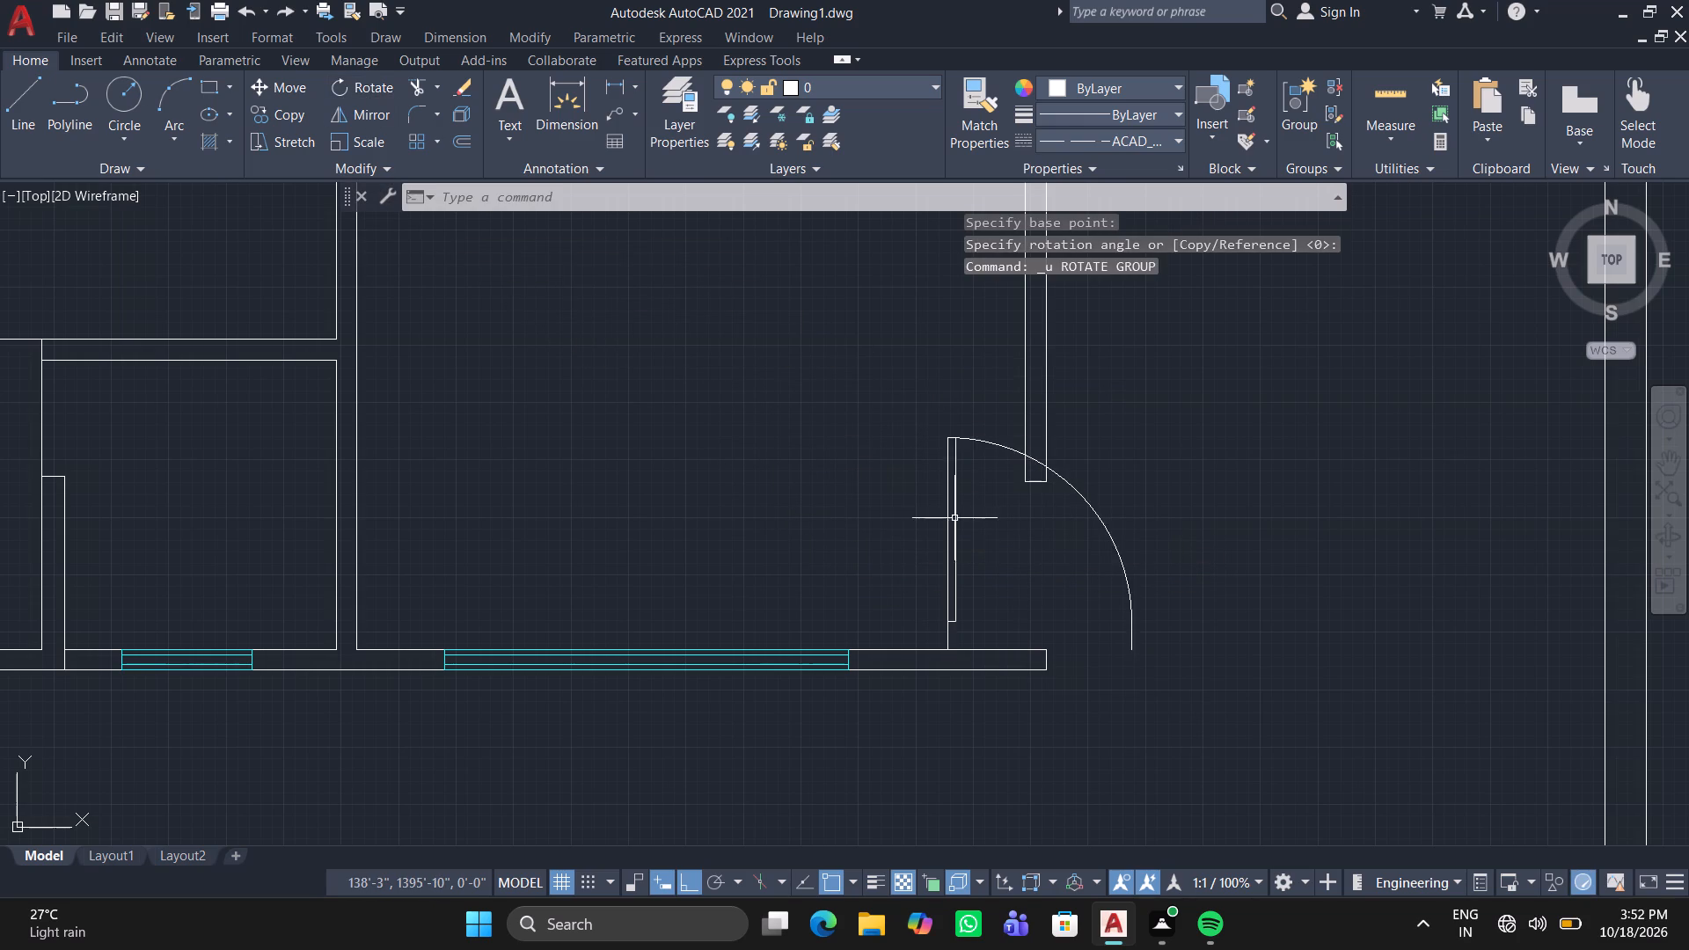
Rotate the southeast corner door 90° counterclockwise about its leaf's midpoint so the leaf lies horizontal.
left_click(953, 516)
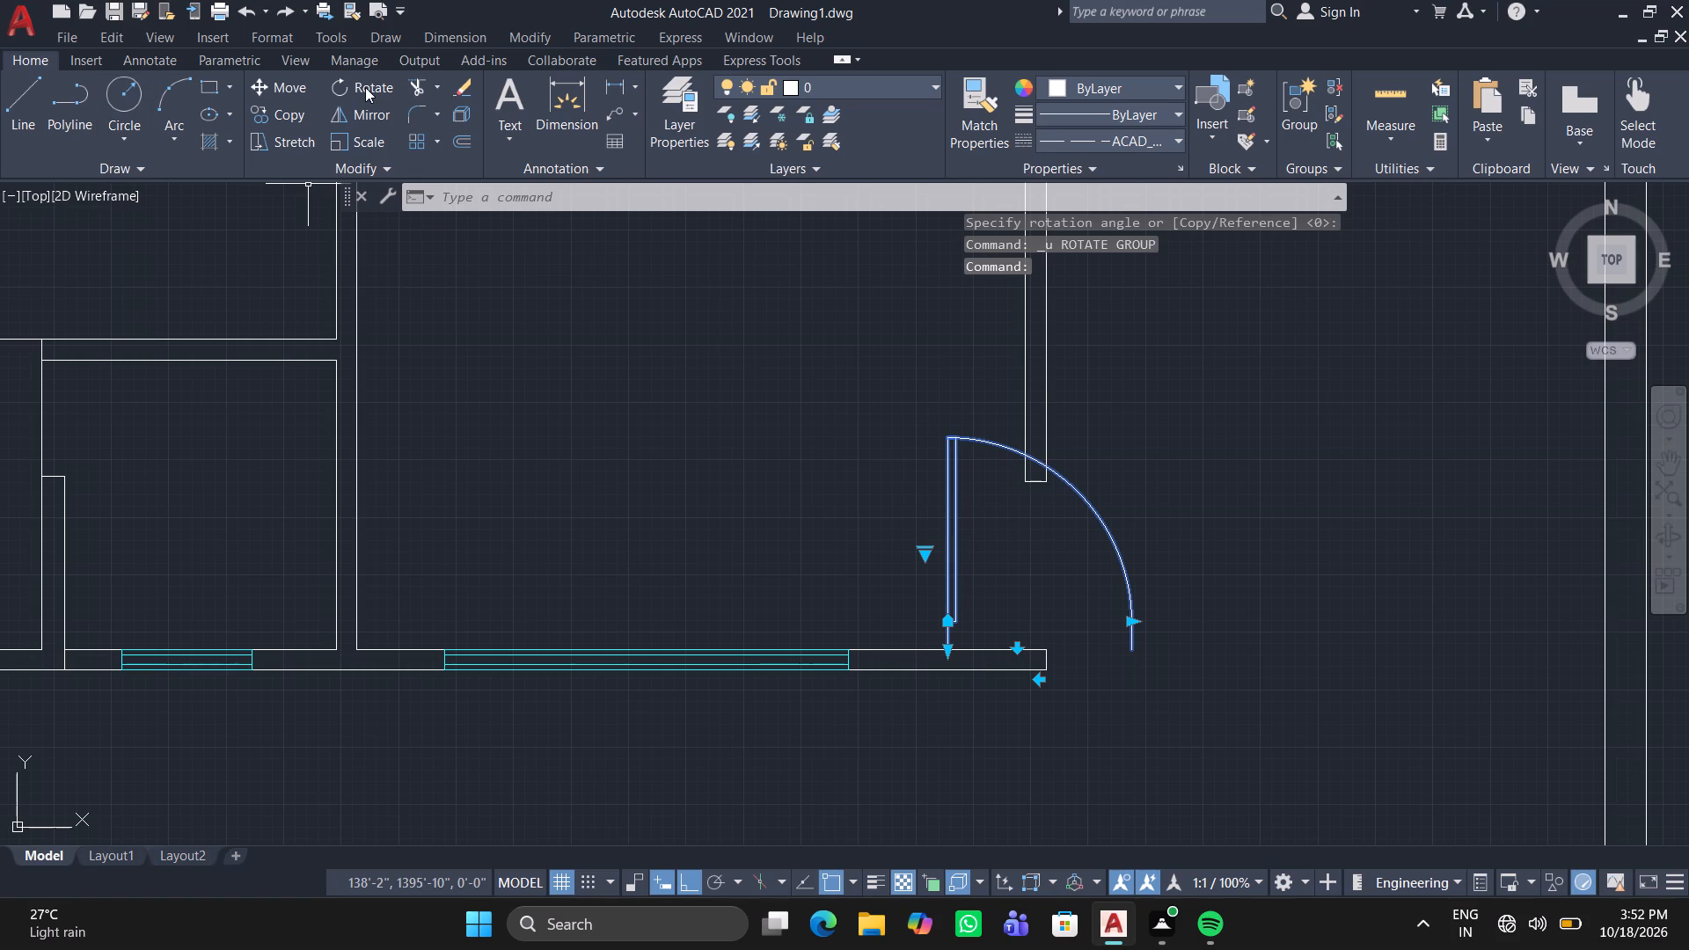
left_click_drag(365, 87, 377, 109)
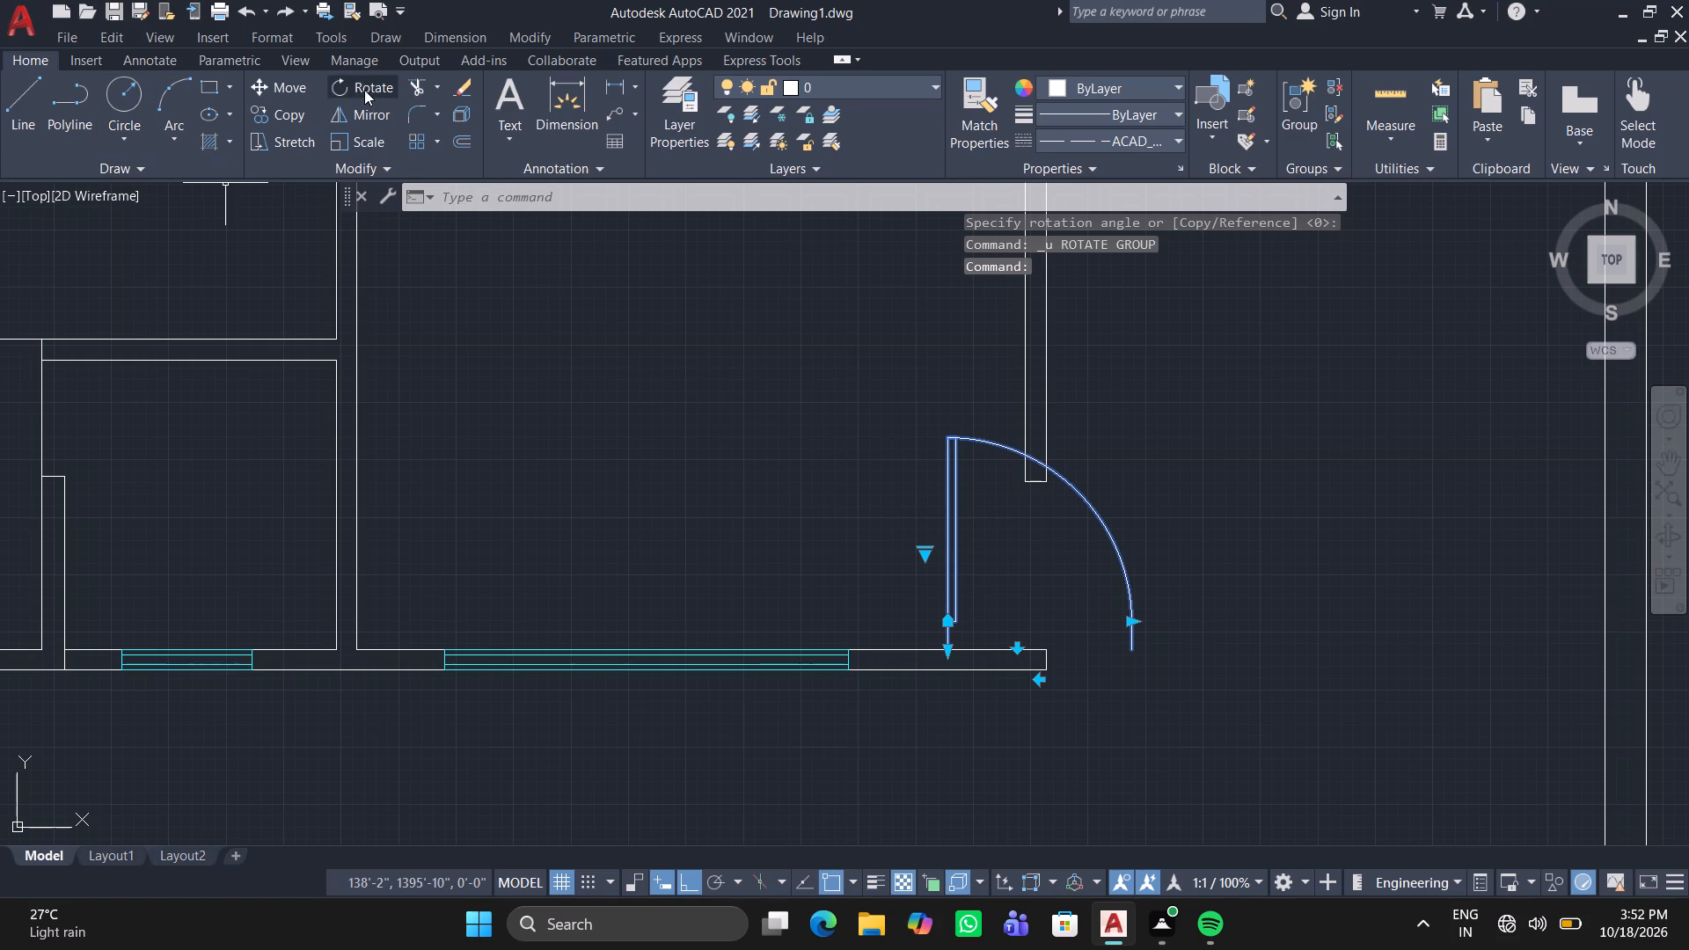
left_click(367, 90)
left_click(950, 524)
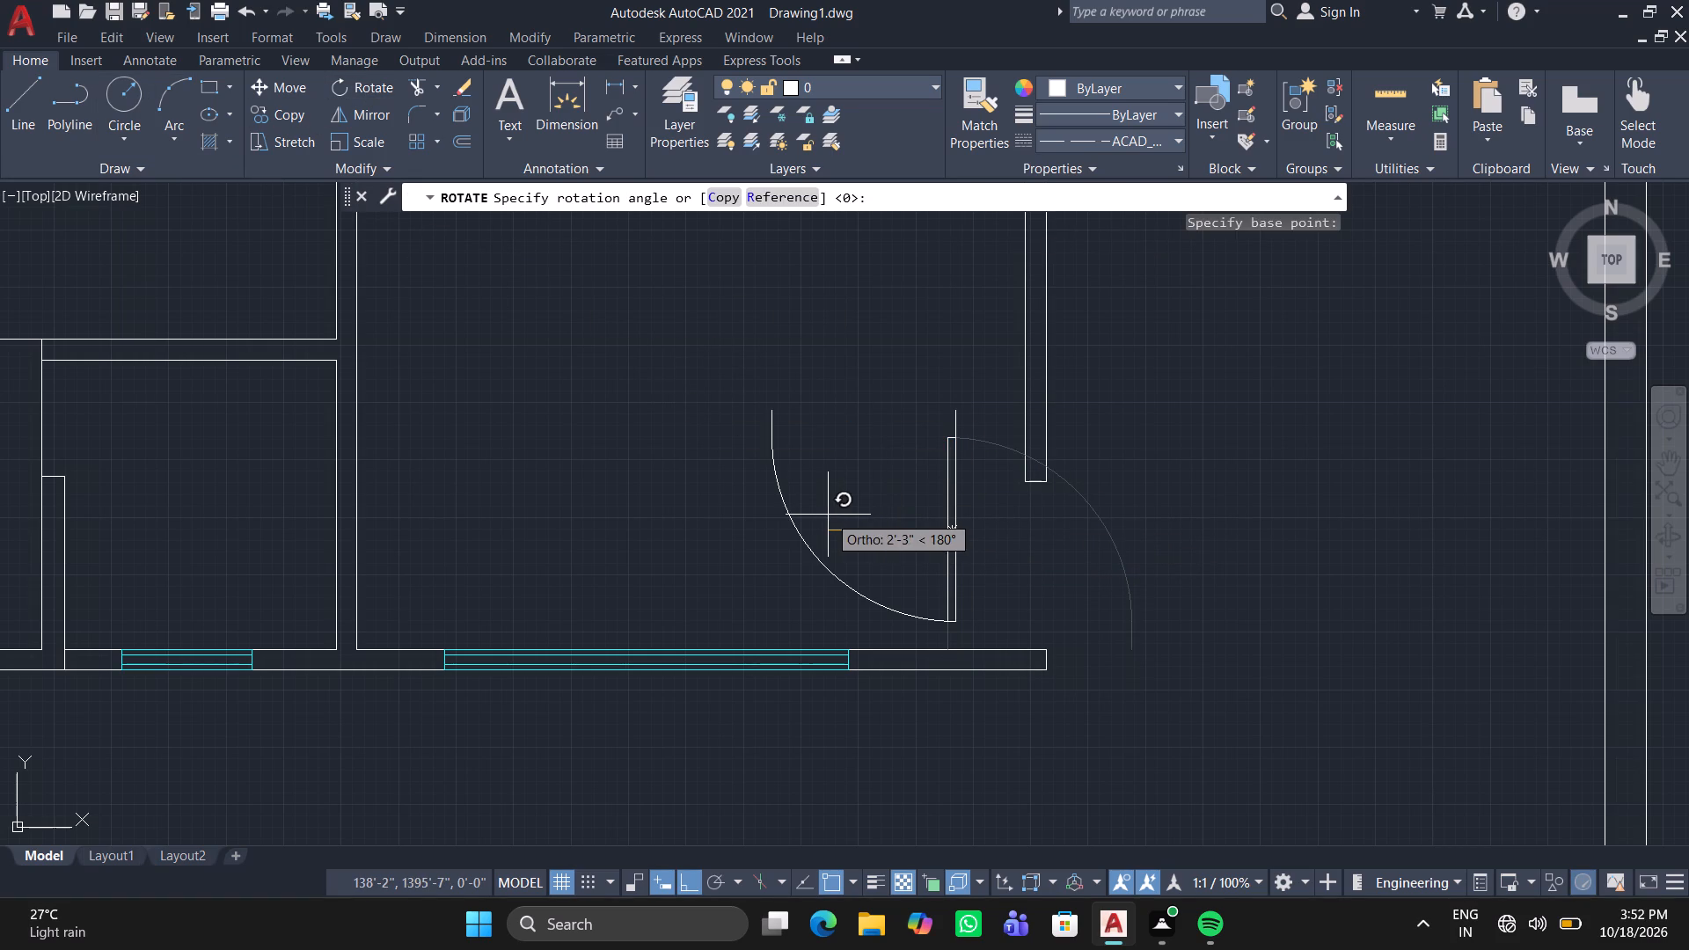
left_click(902, 425)
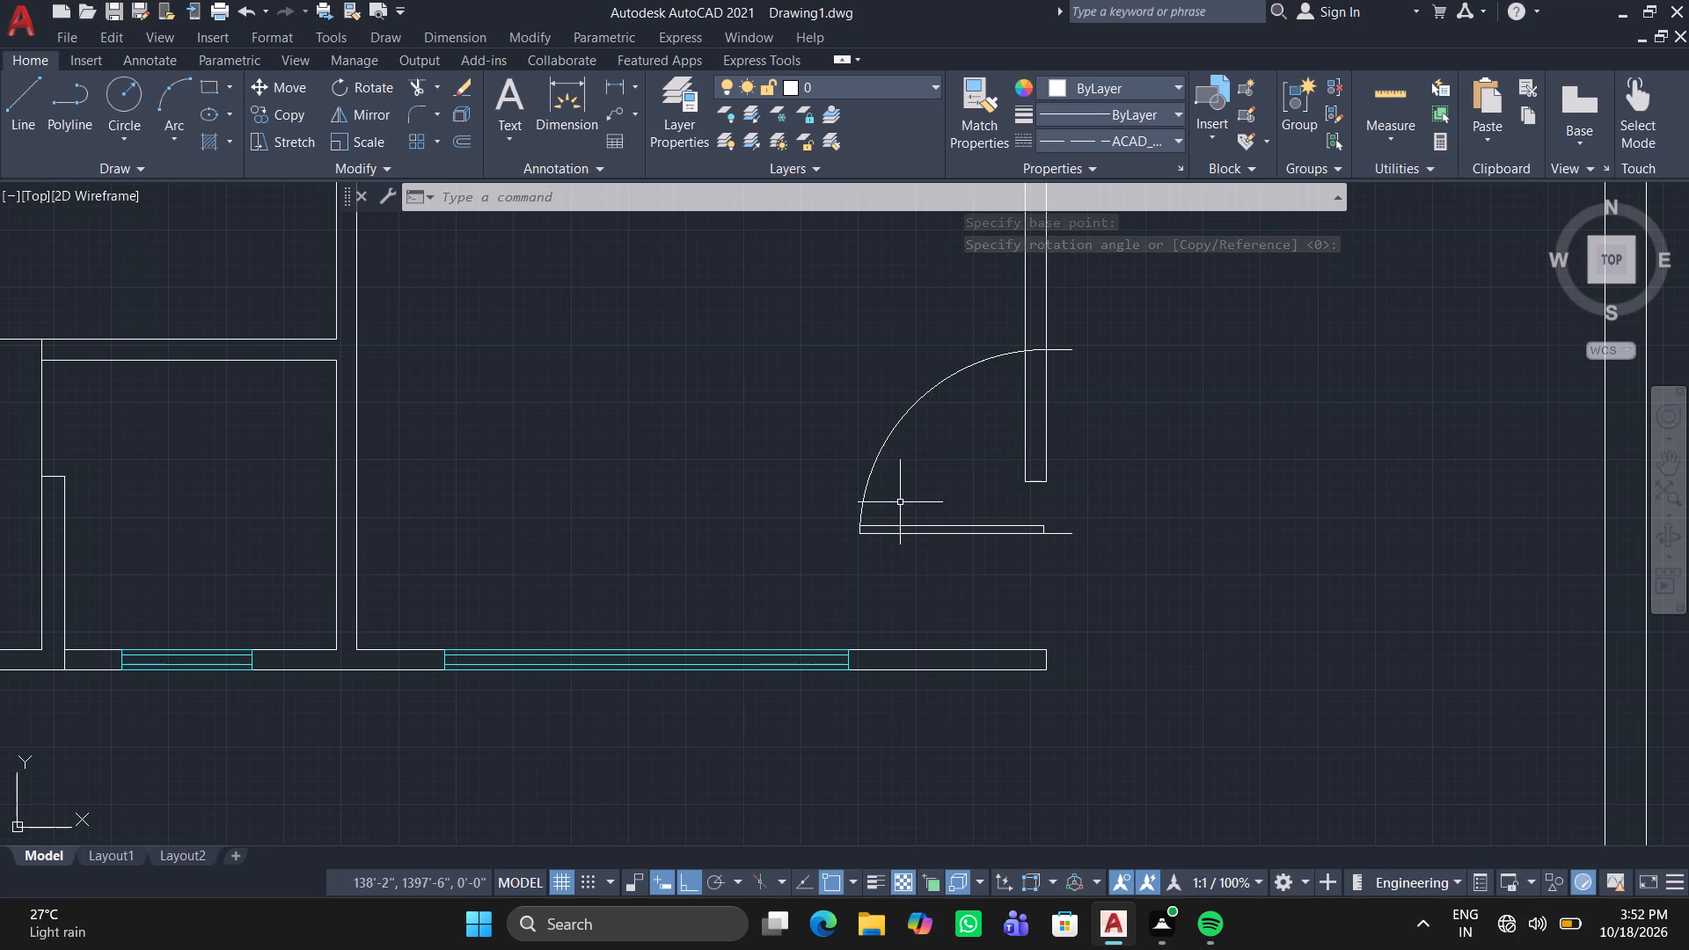
Move the rotated door with Ortho off, placing its hinge-side line end 2" directly above the upper corner of the south wall's east end.
left_click(907, 534)
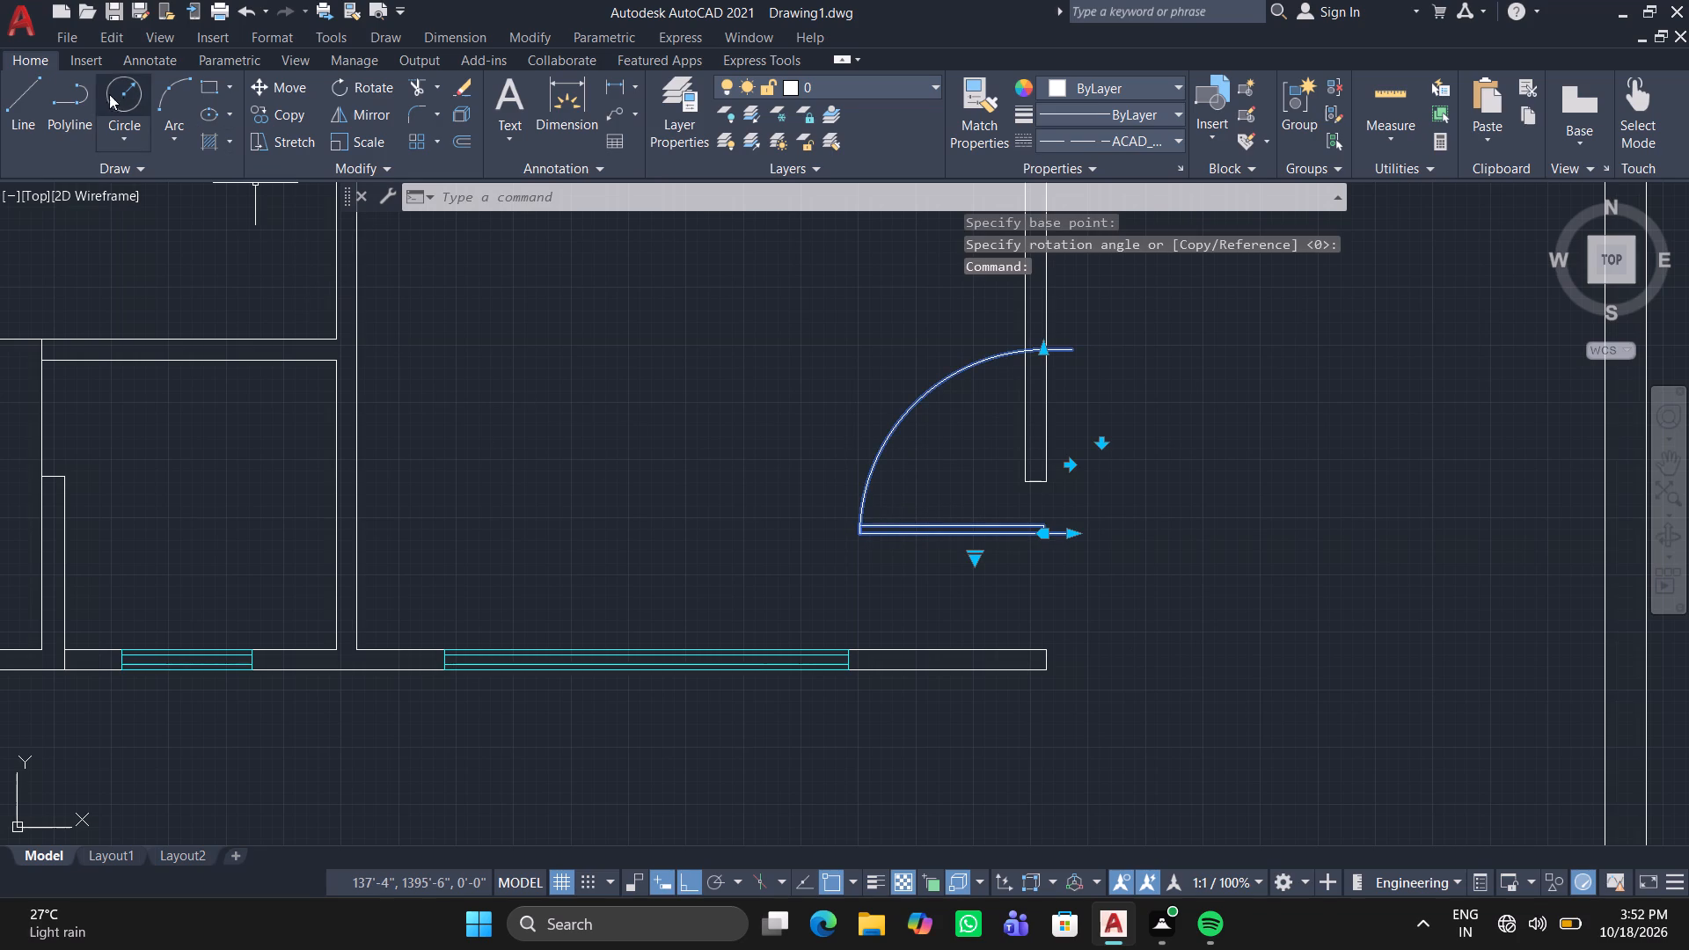
left_click(285, 83)
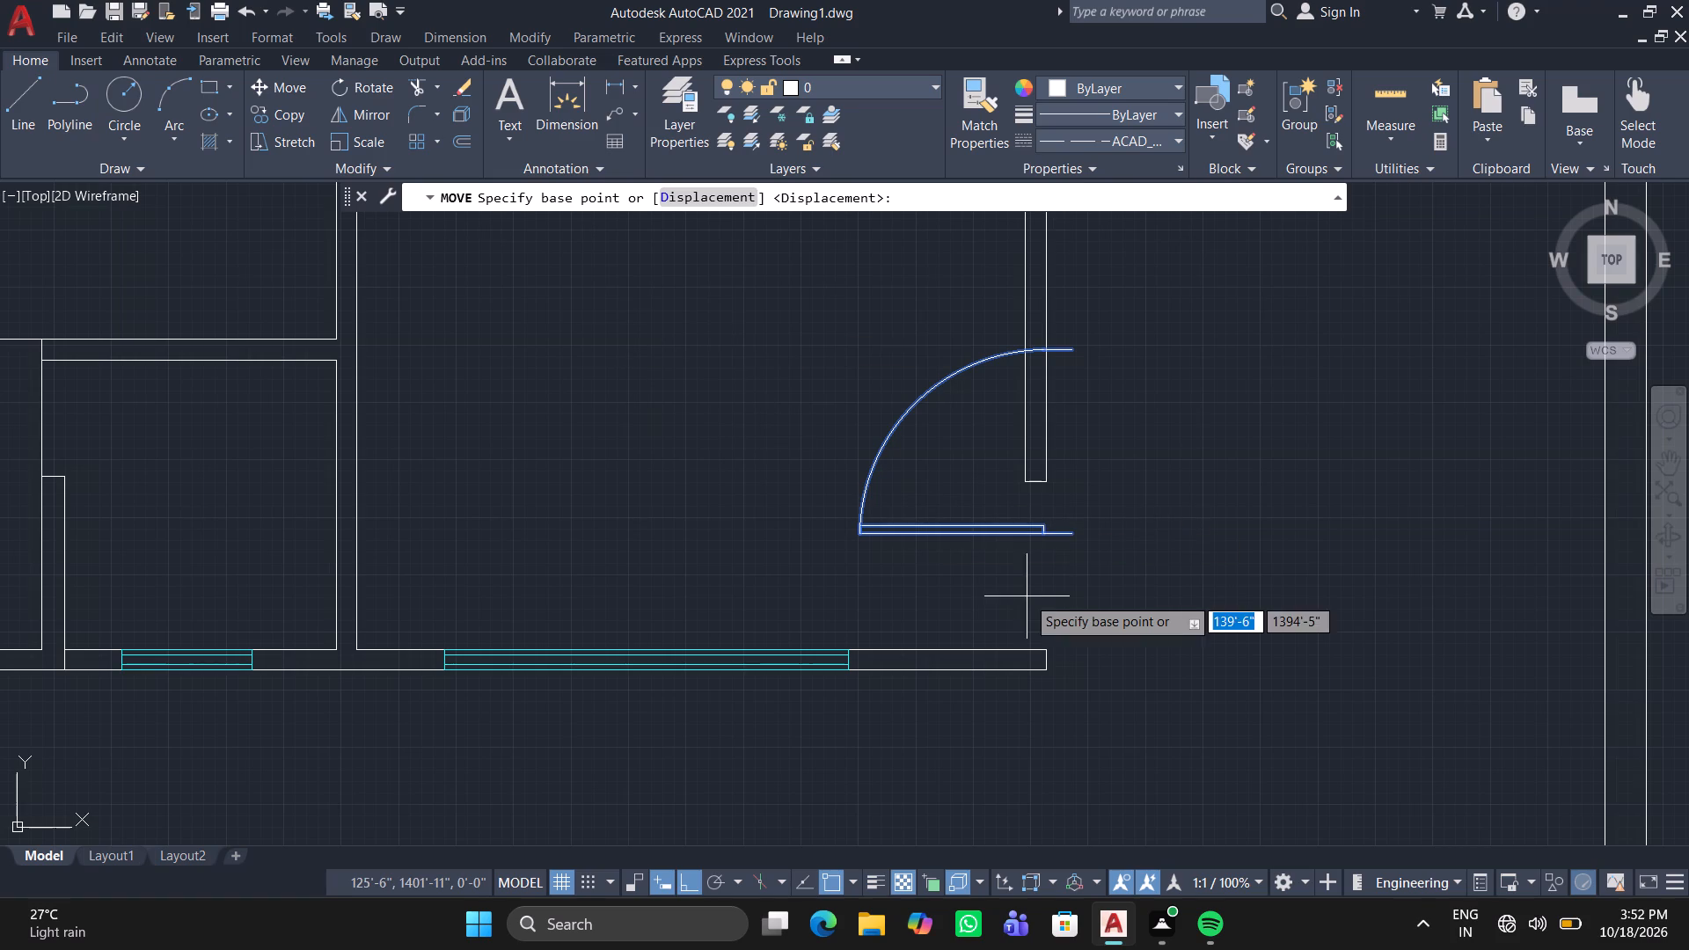
left_click(1073, 531)
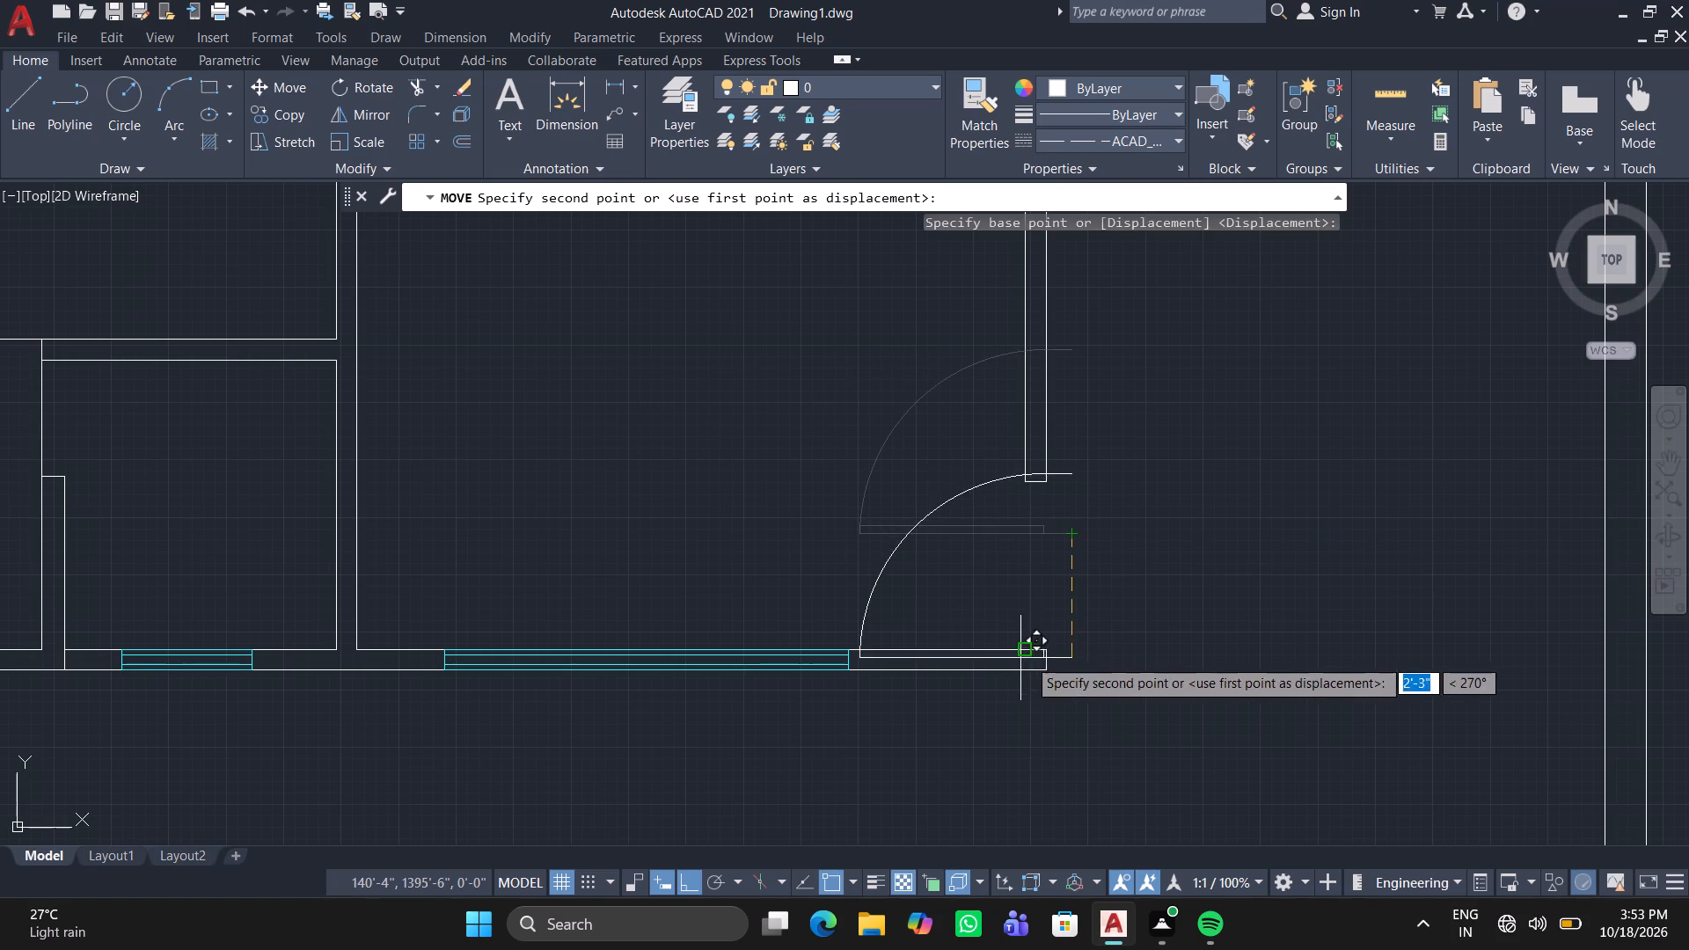
left_click(695, 875)
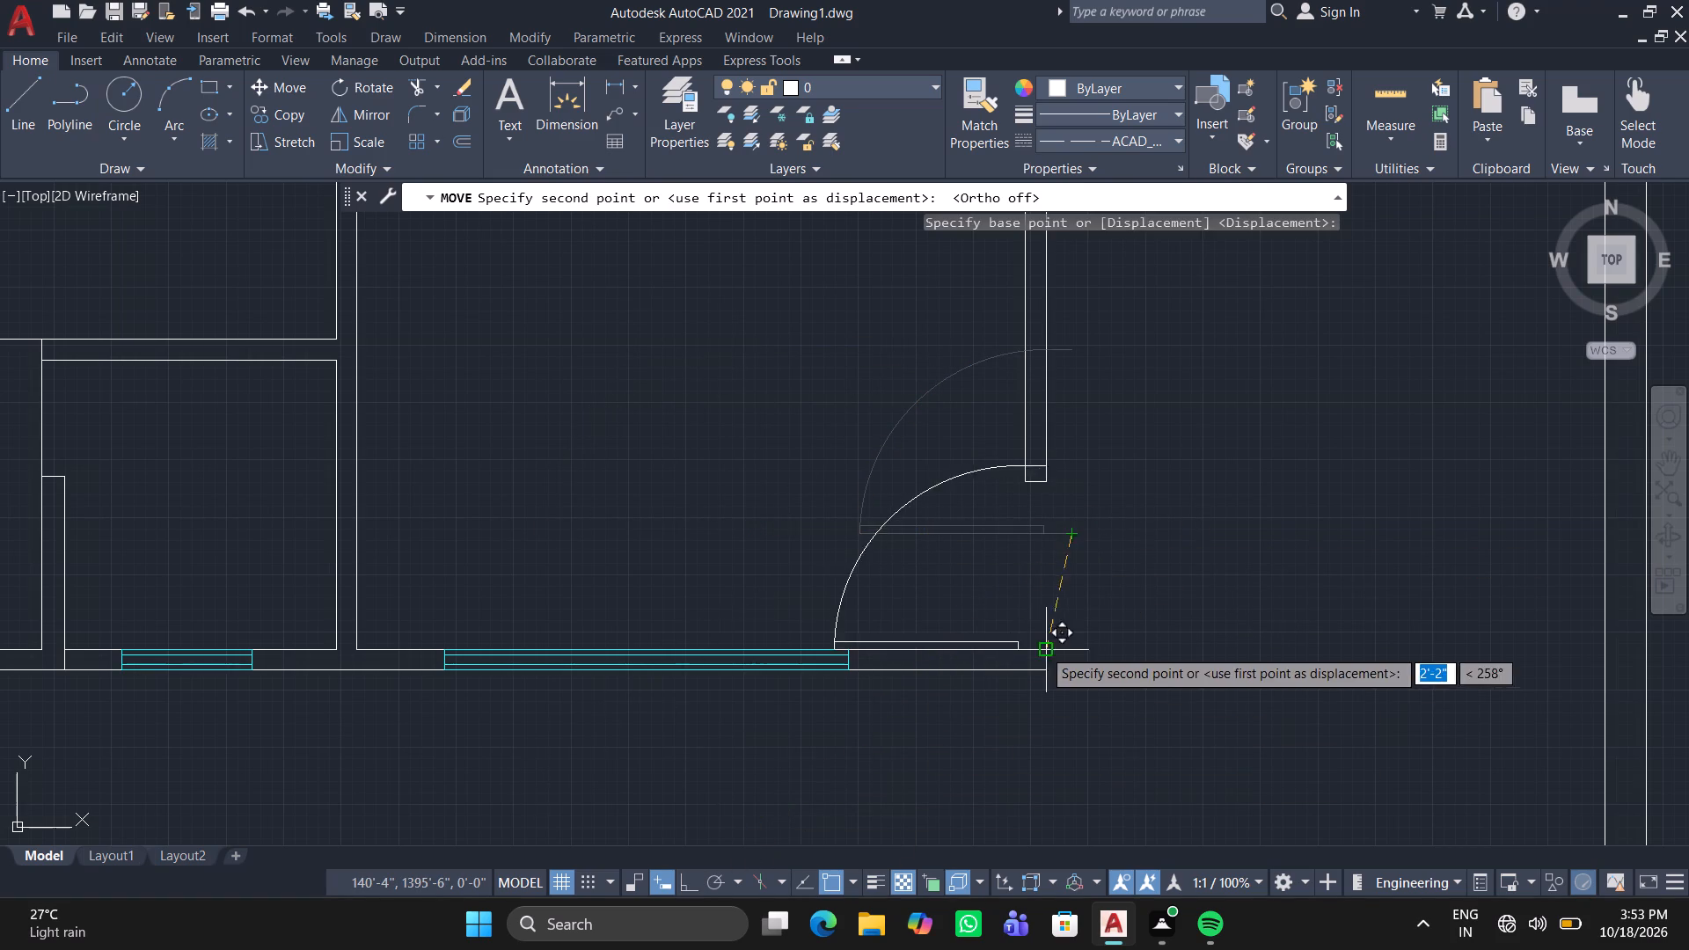
scroll(1042, 637, "up", 3)
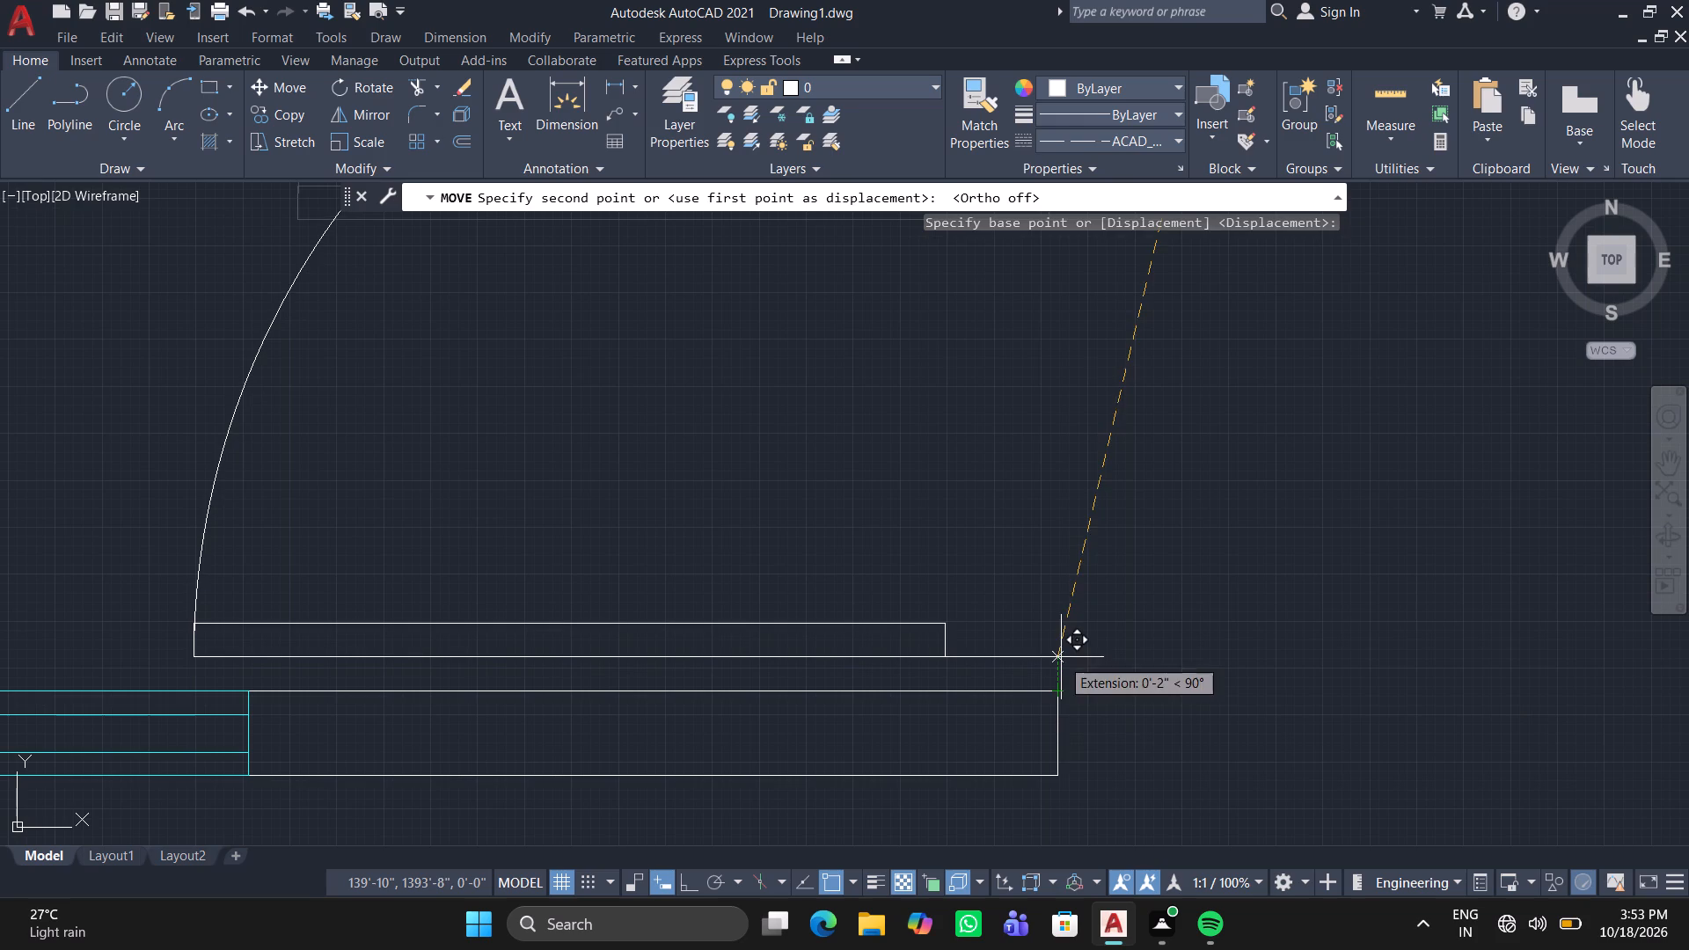
left_click(1061, 657)
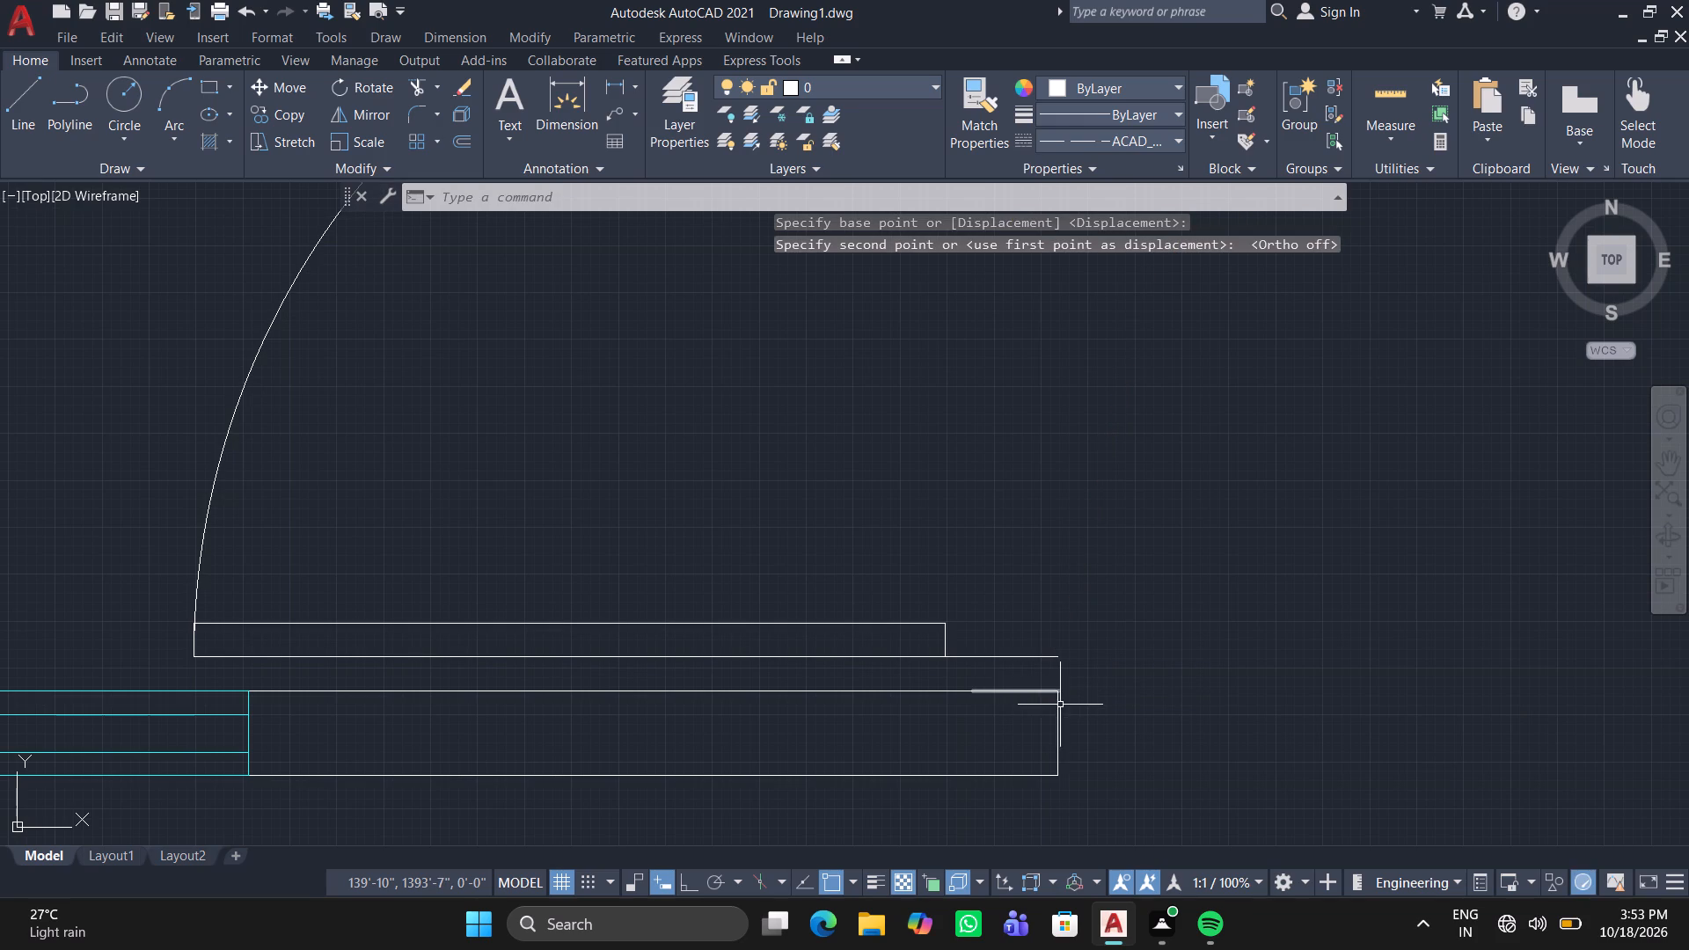
Stretch the south wall's east end line upward to meet the end of the door's hinge-side line.
left_click(1060, 709)
left_click(1062, 688)
left_click(1067, 652)
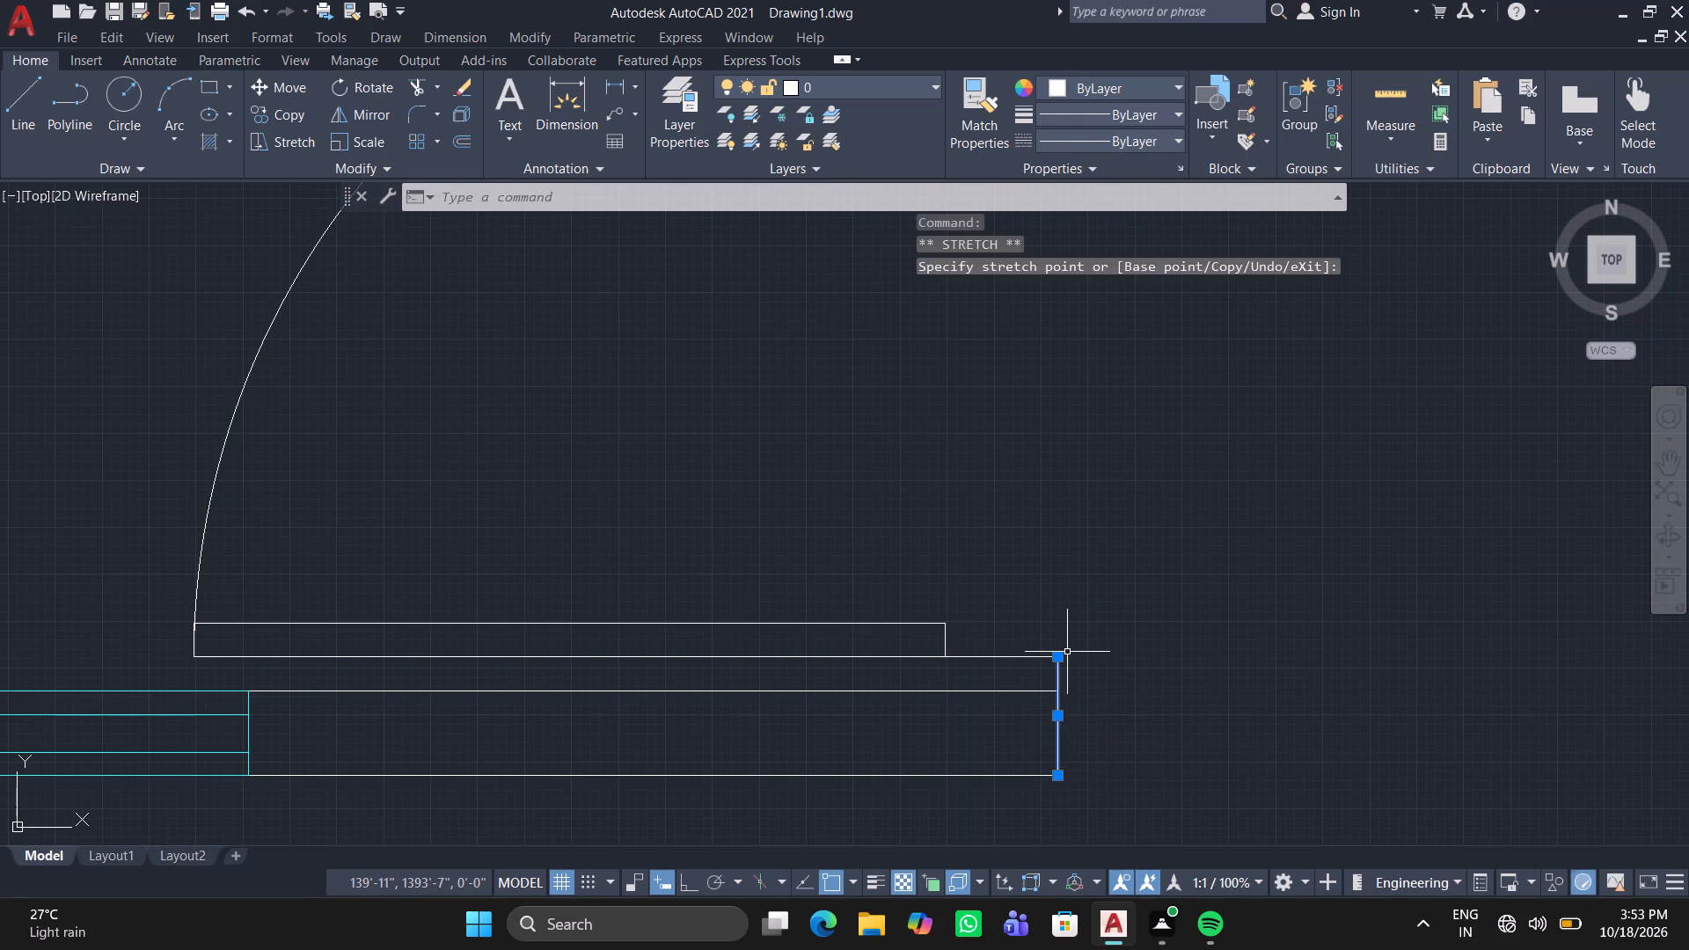
key("Escape")
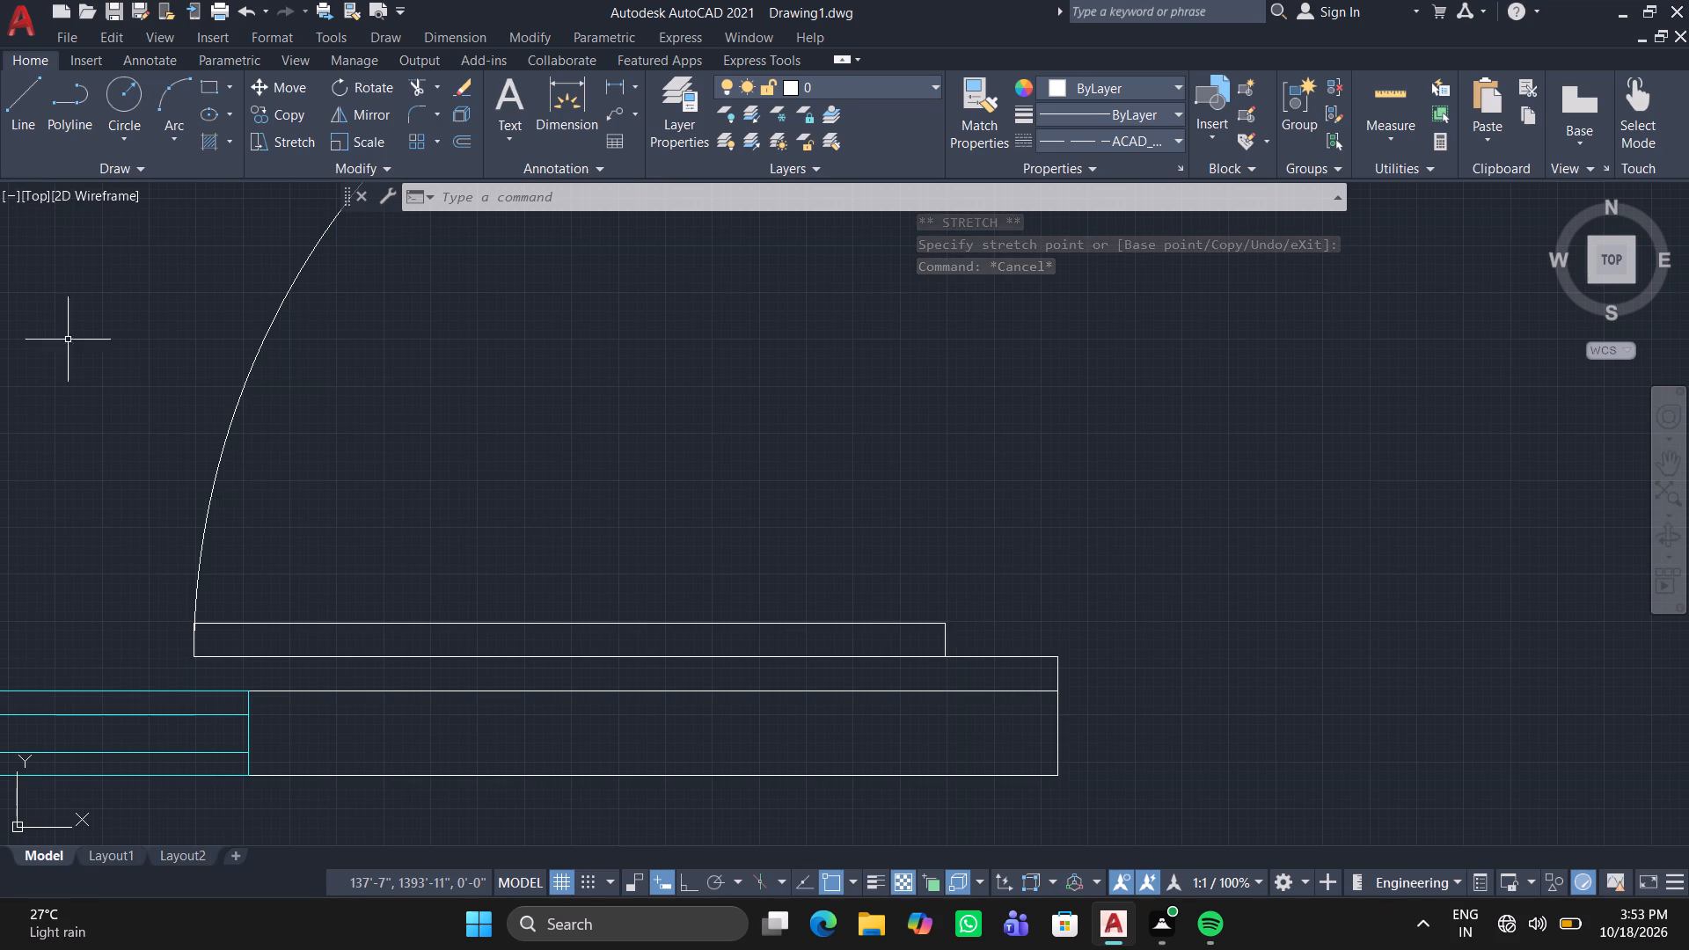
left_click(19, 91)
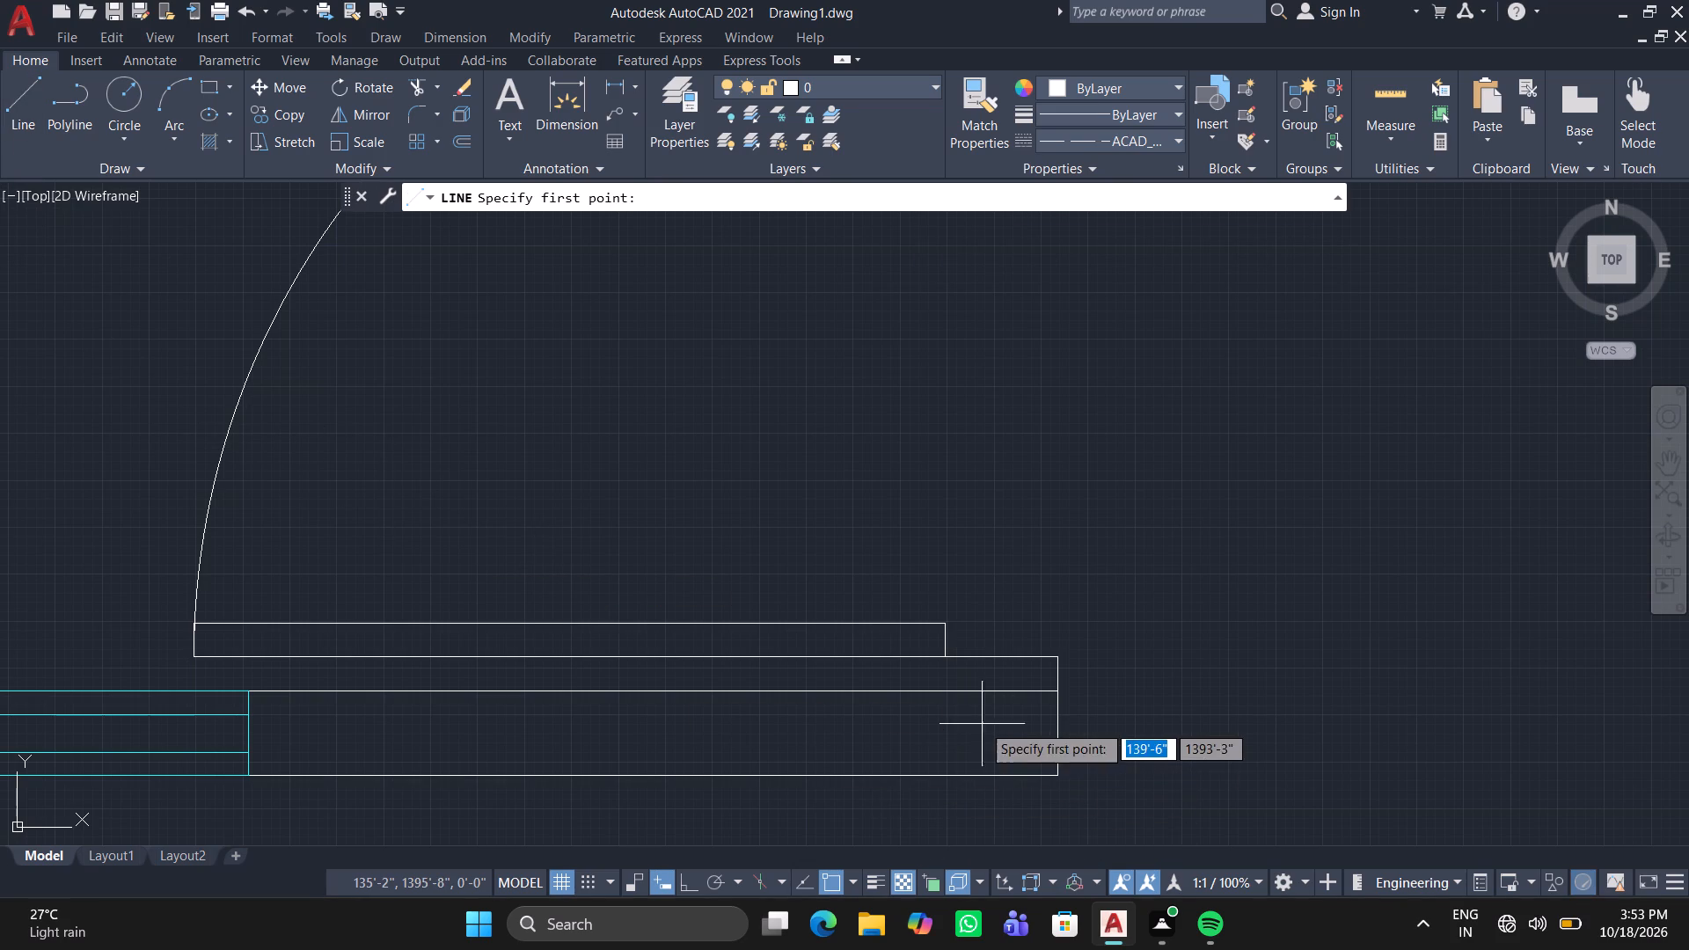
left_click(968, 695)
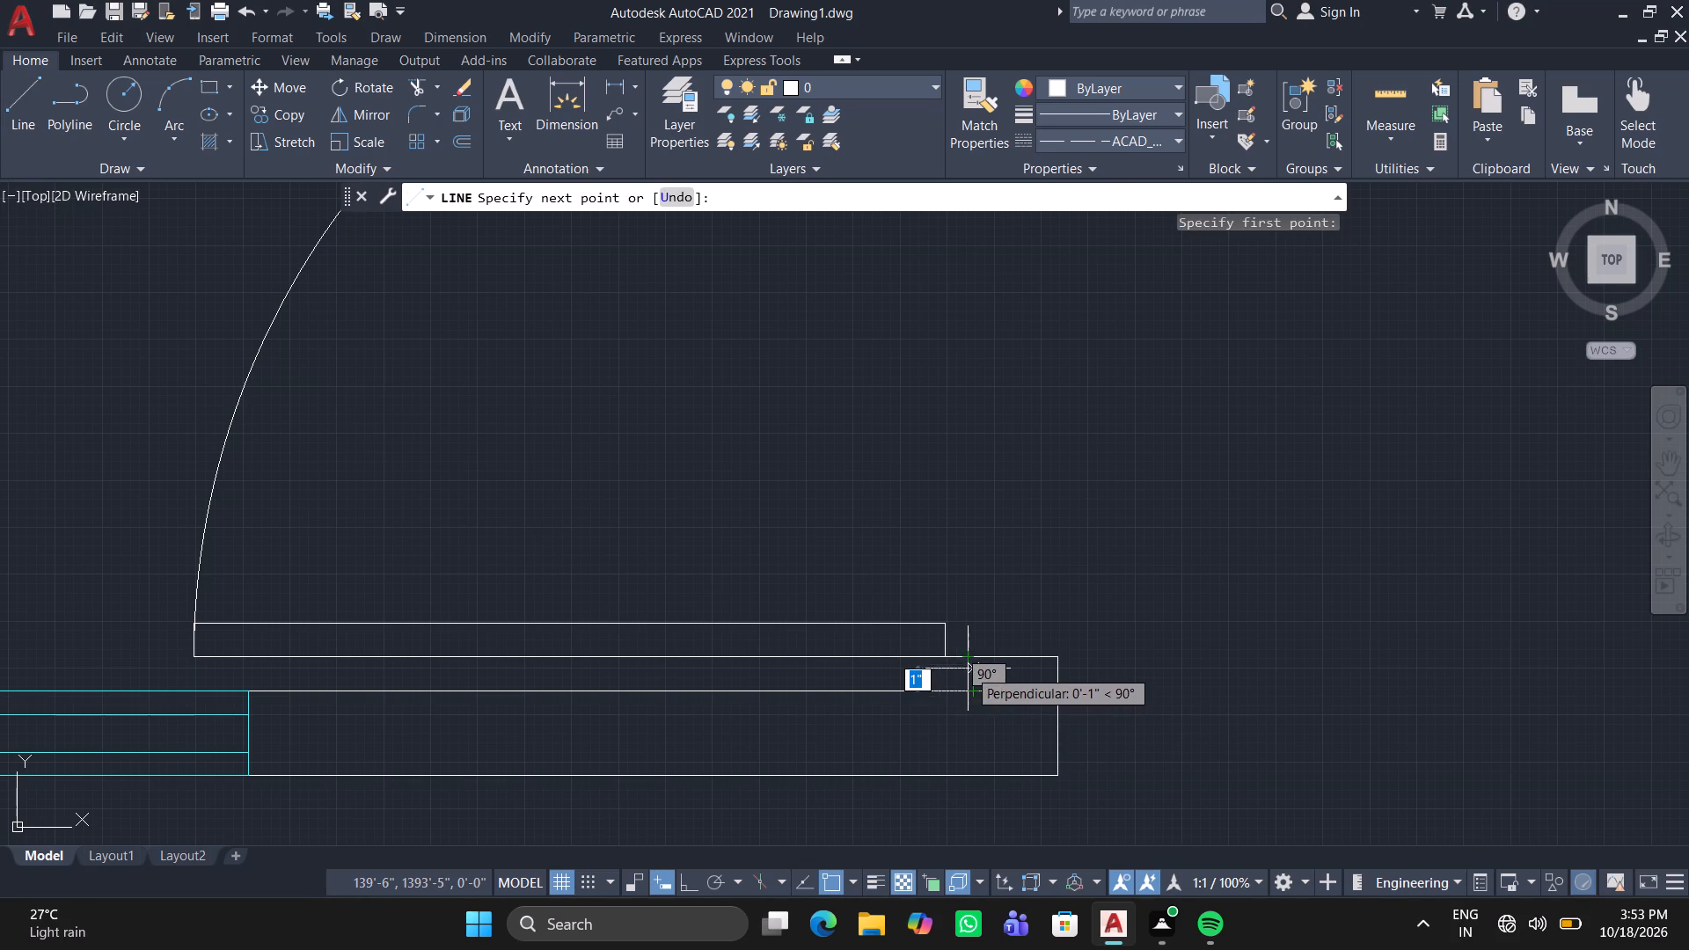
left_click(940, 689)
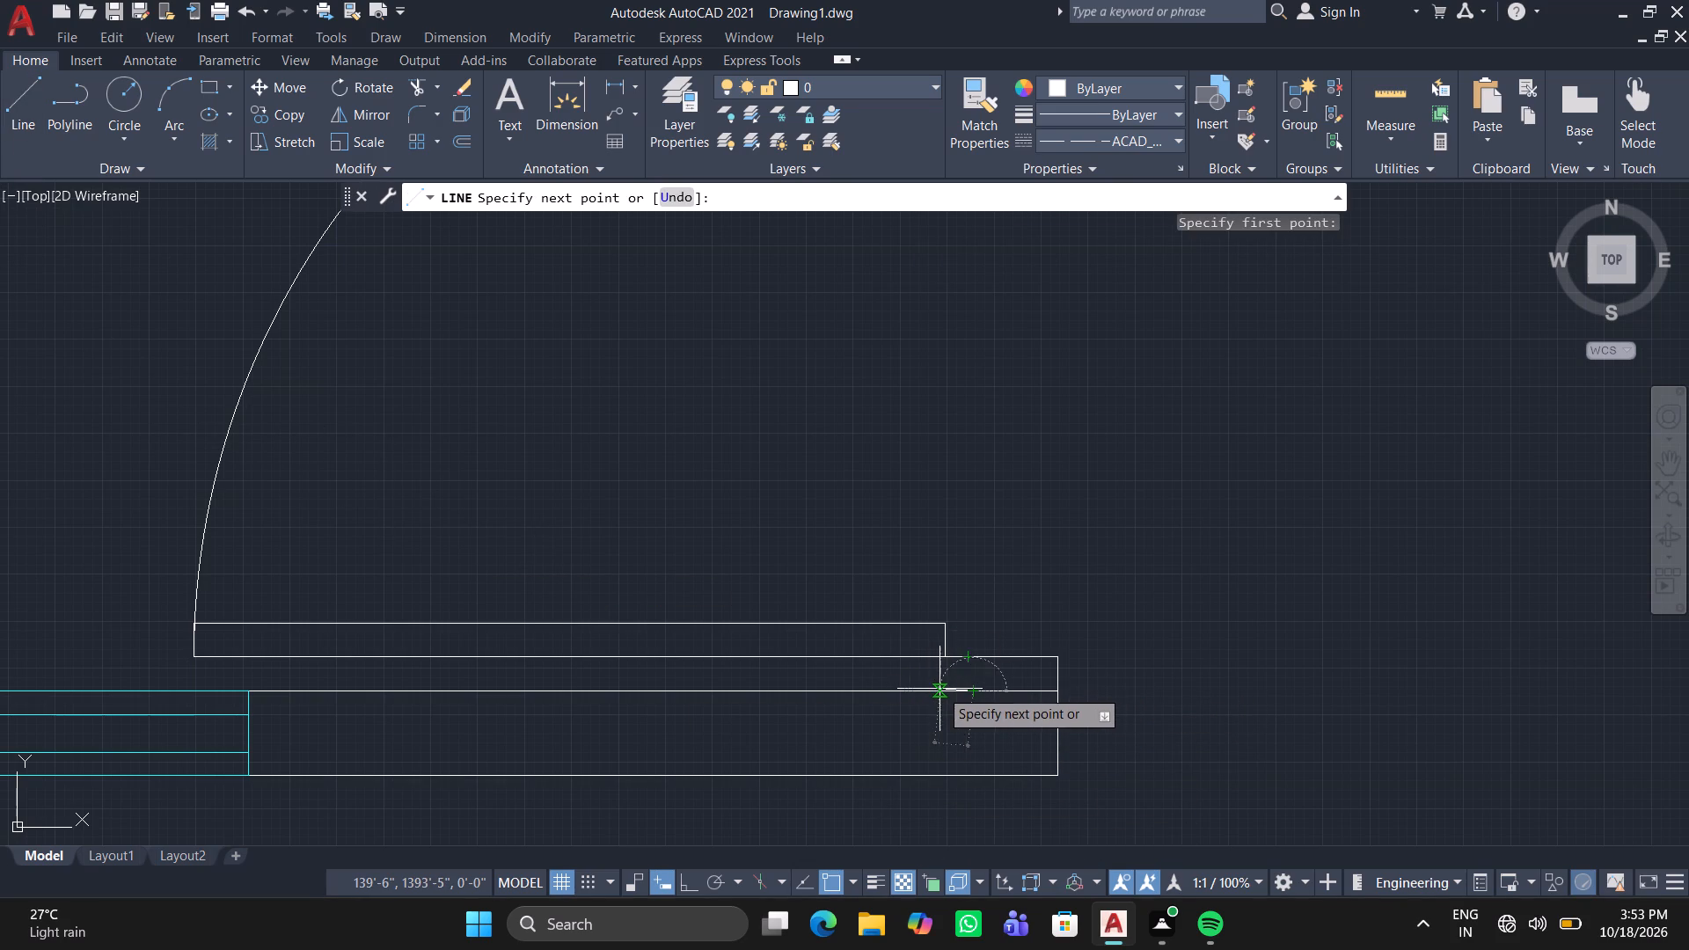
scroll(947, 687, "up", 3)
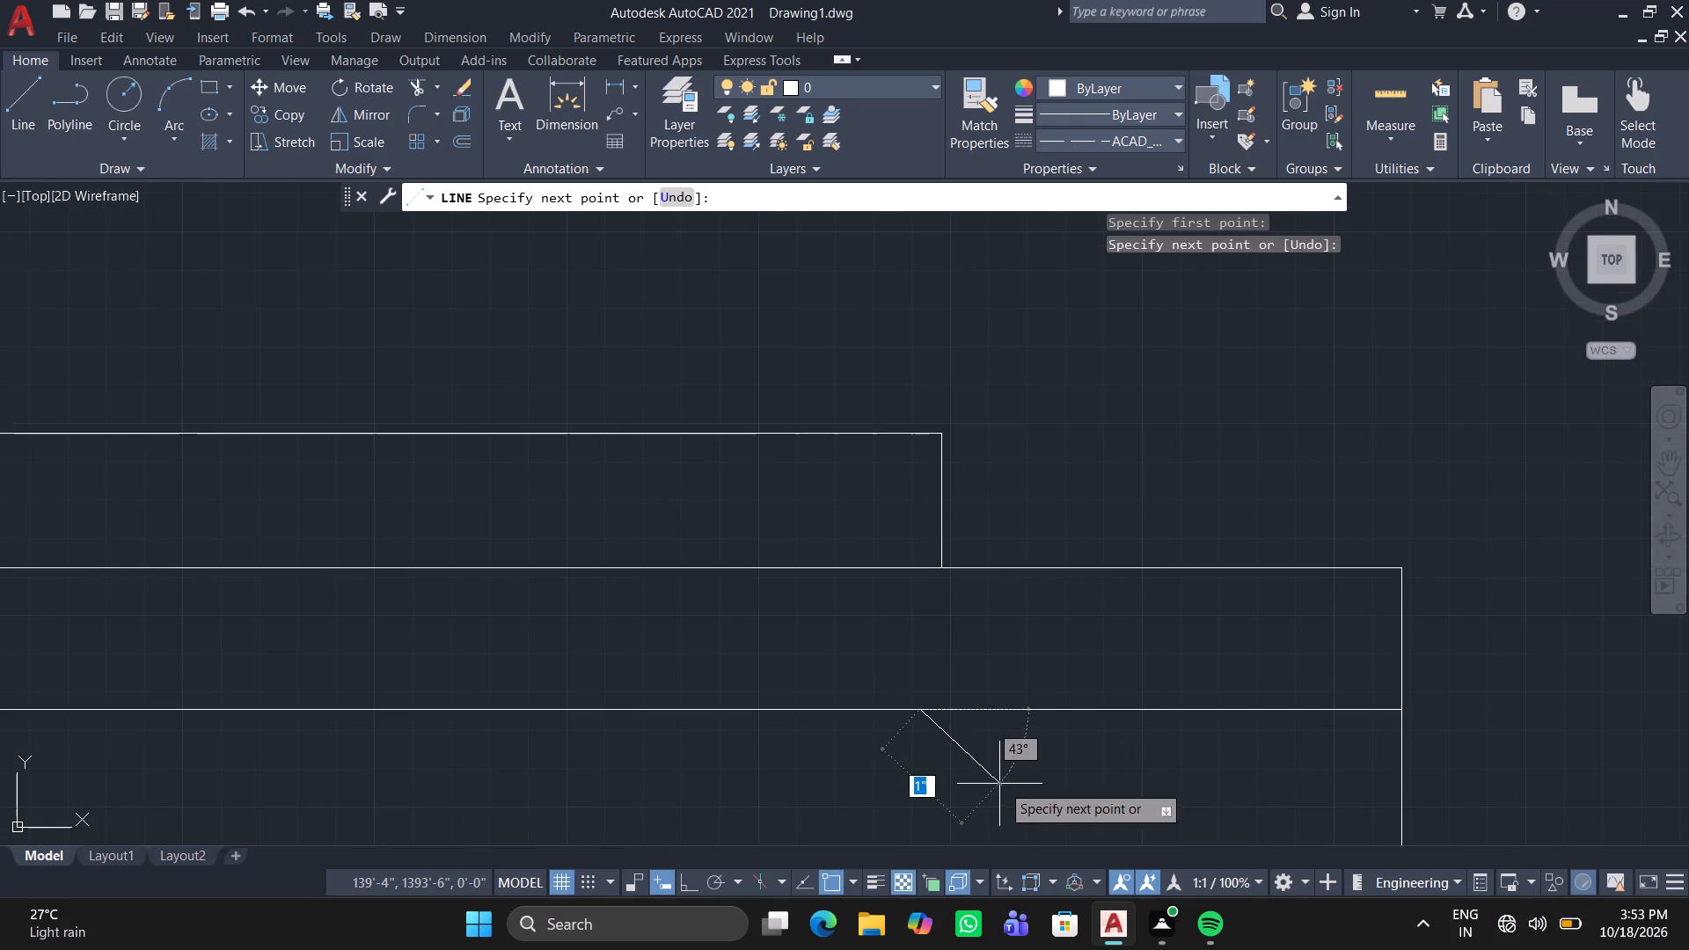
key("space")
Draw a 2" vertical line from the hinge end of the southeast door's leaf down to the south wall's upper line.
key("l")
key("Return")
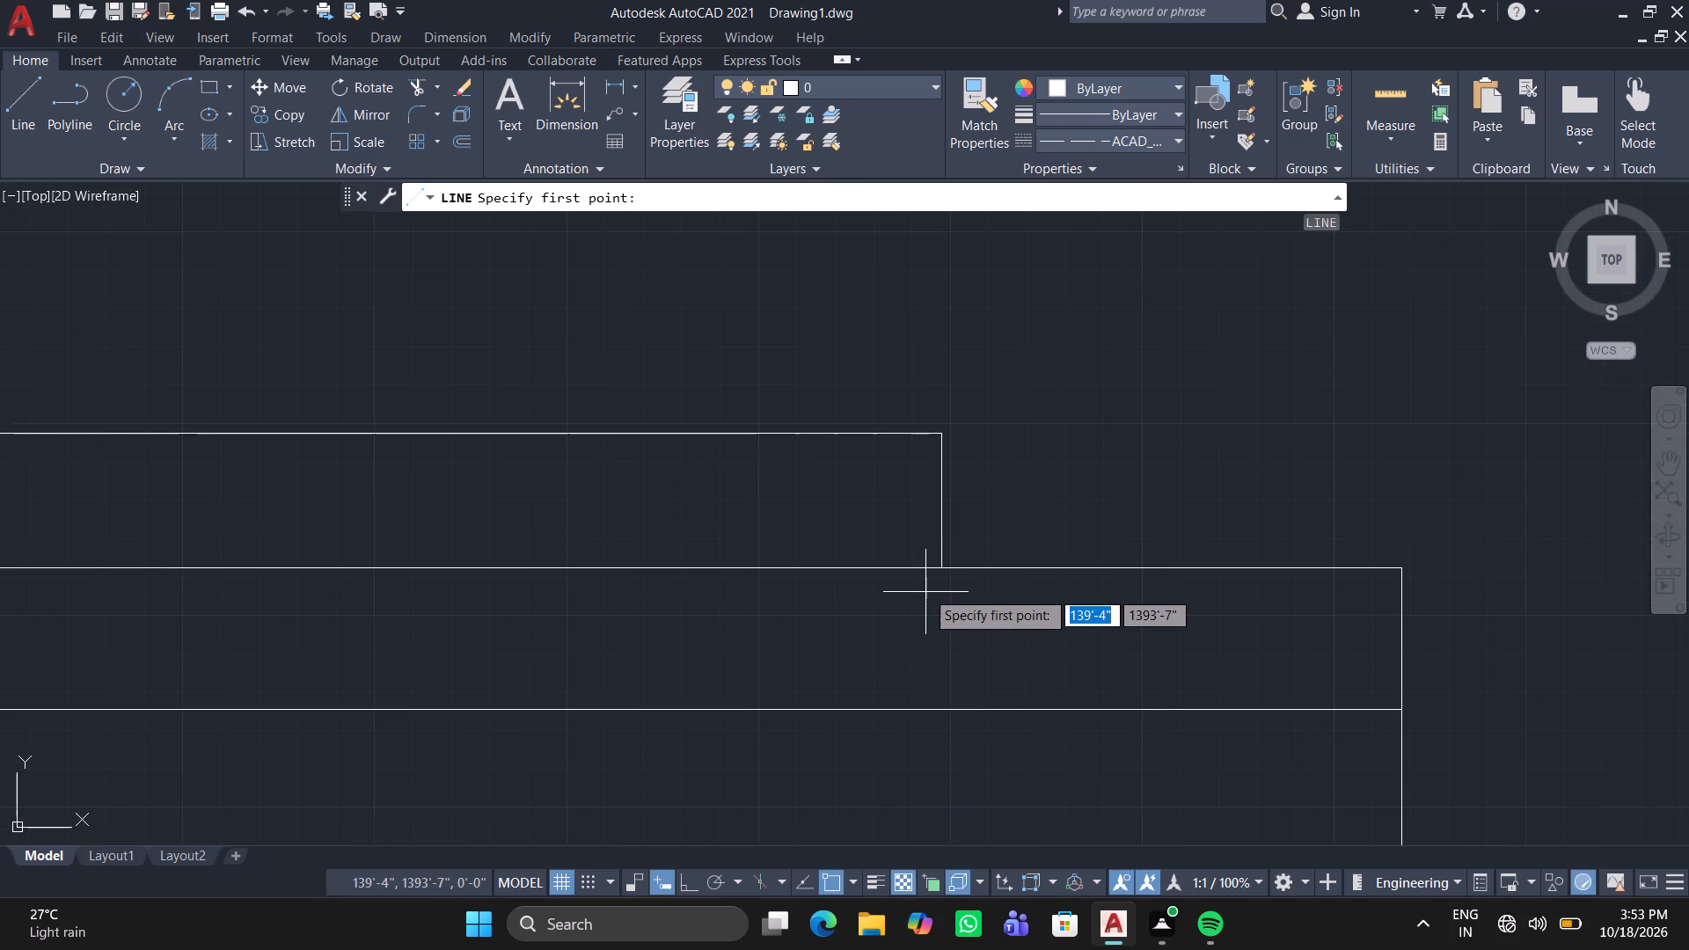
left_click(935, 566)
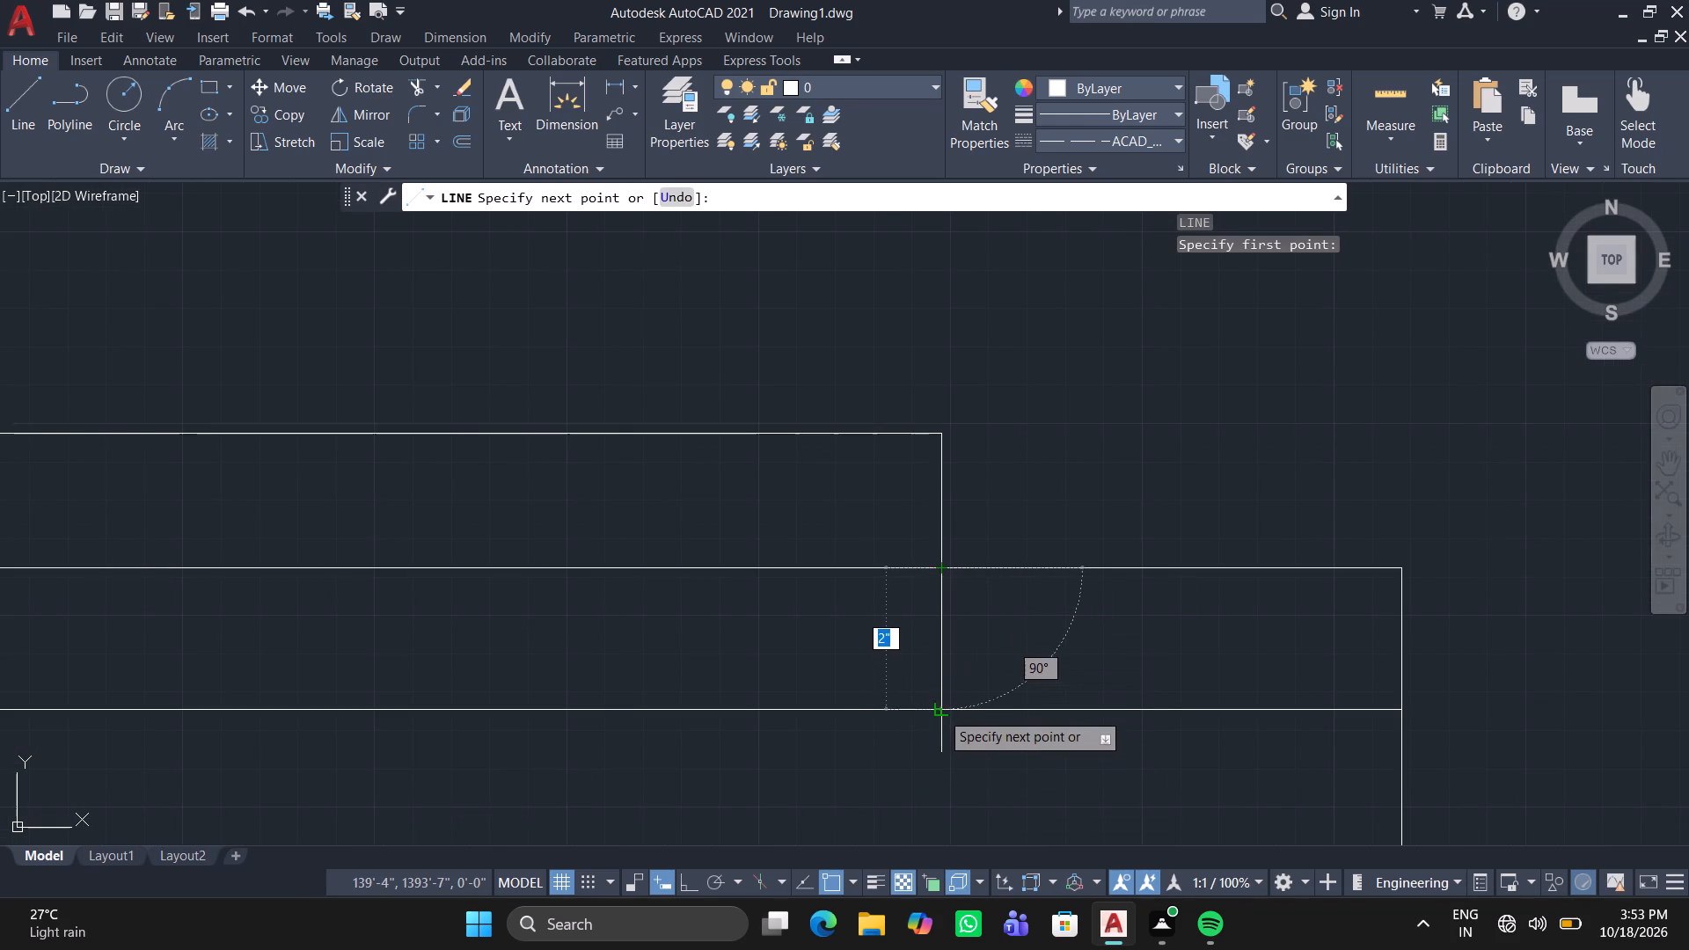
left_click(940, 710)
key("space")
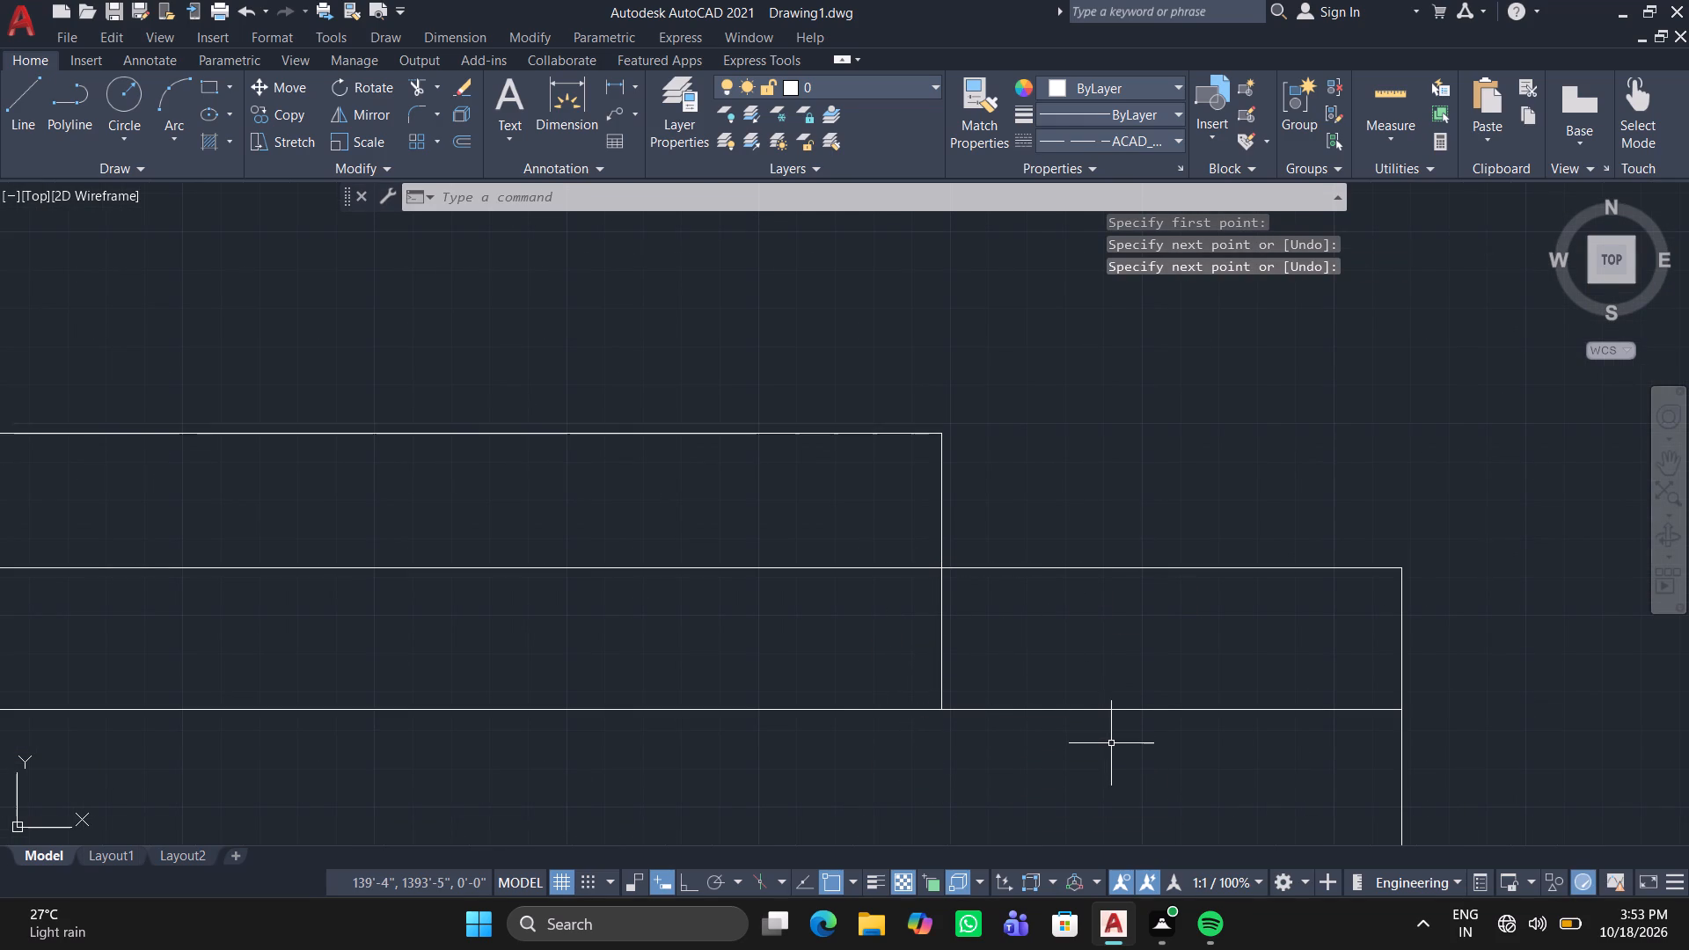
Trim the south wall's upper line between the new 2" line and the wall's east end.
left_click(417, 82)
left_click(1255, 699)
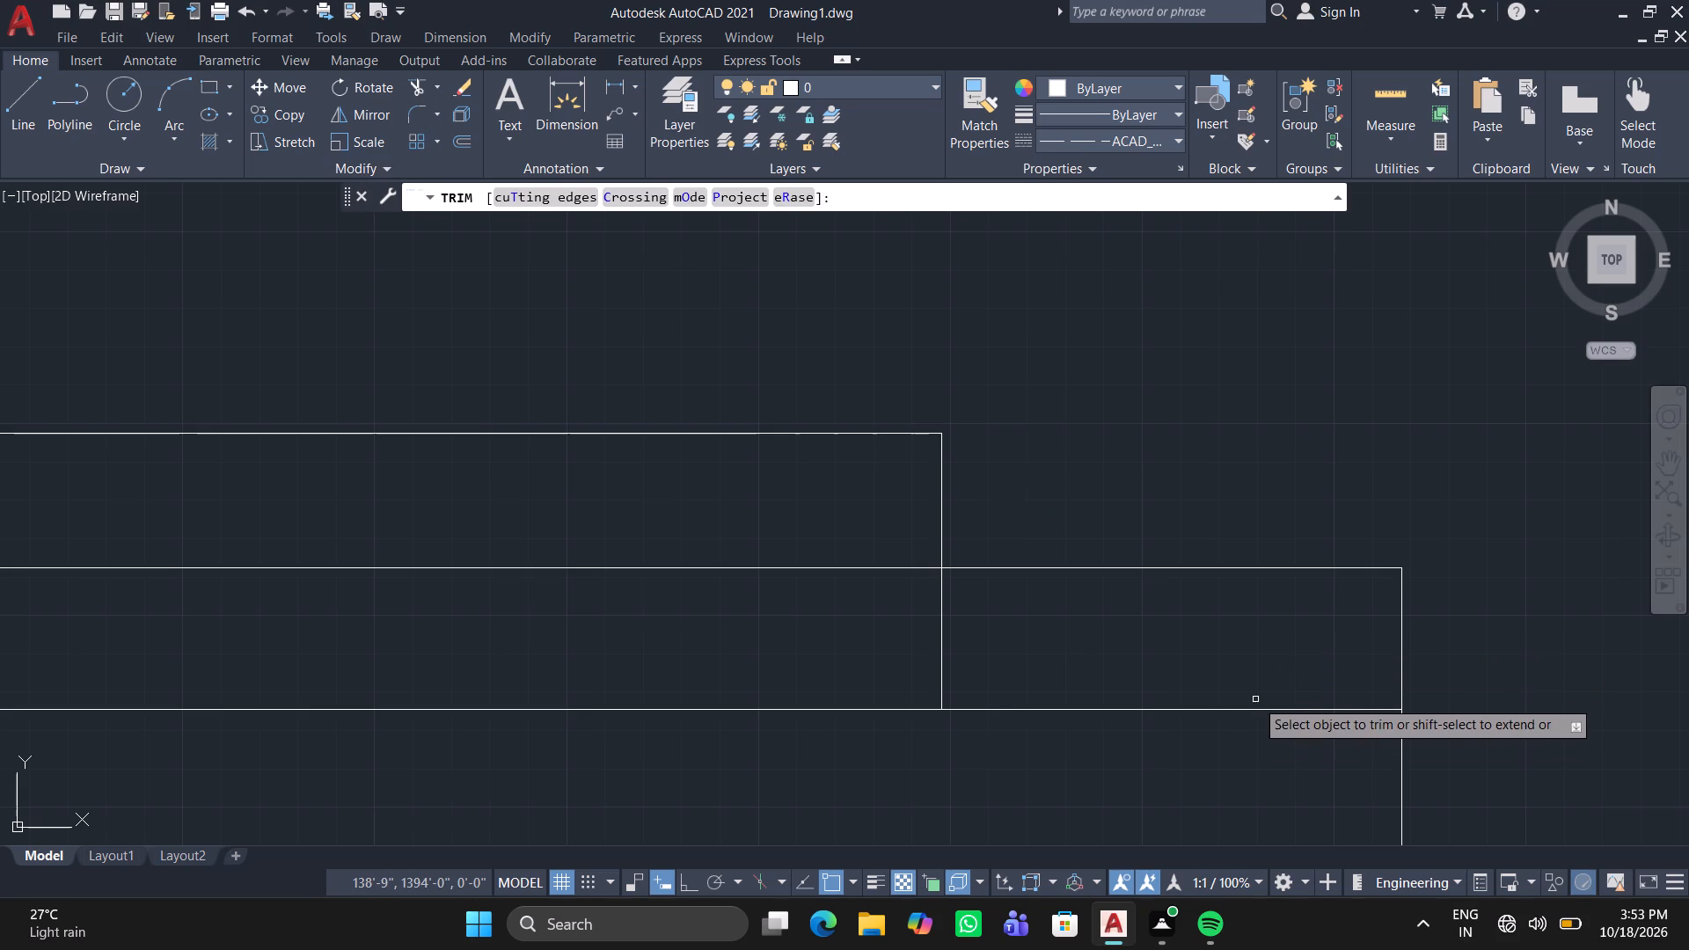
left_click(1030, 831)
left_click(999, 705)
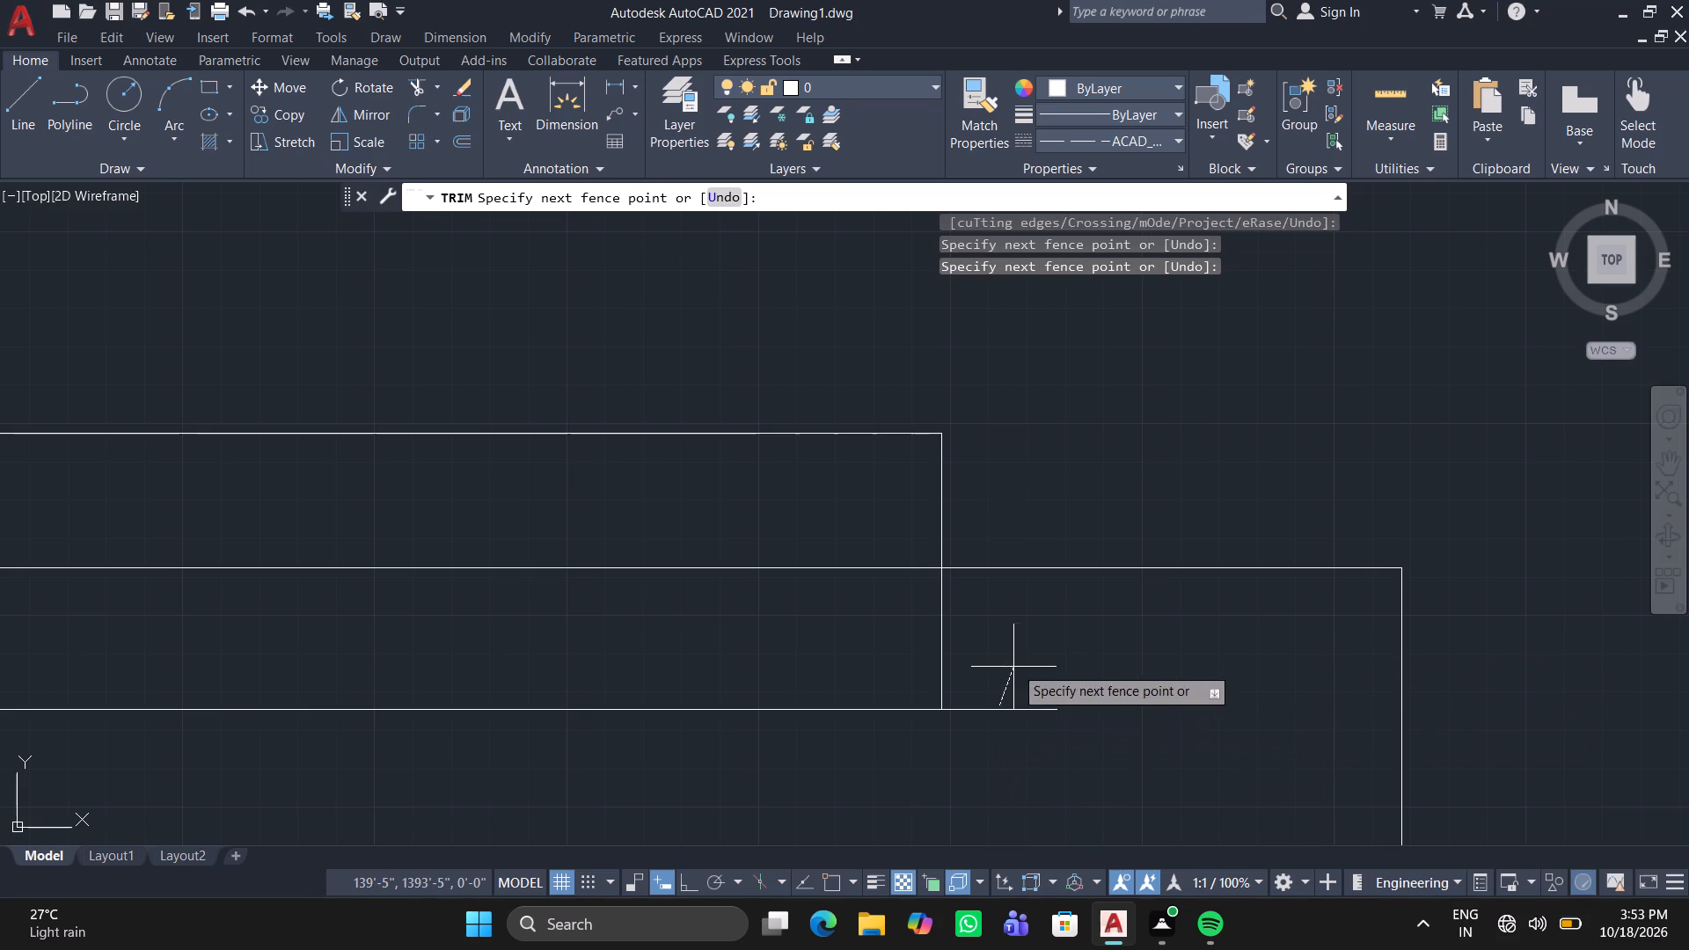
left_click_drag(1020, 665, 953, 799)
left_click_drag(955, 783, 1022, 670)
key("space")
scroll(1022, 669, "down", 4)
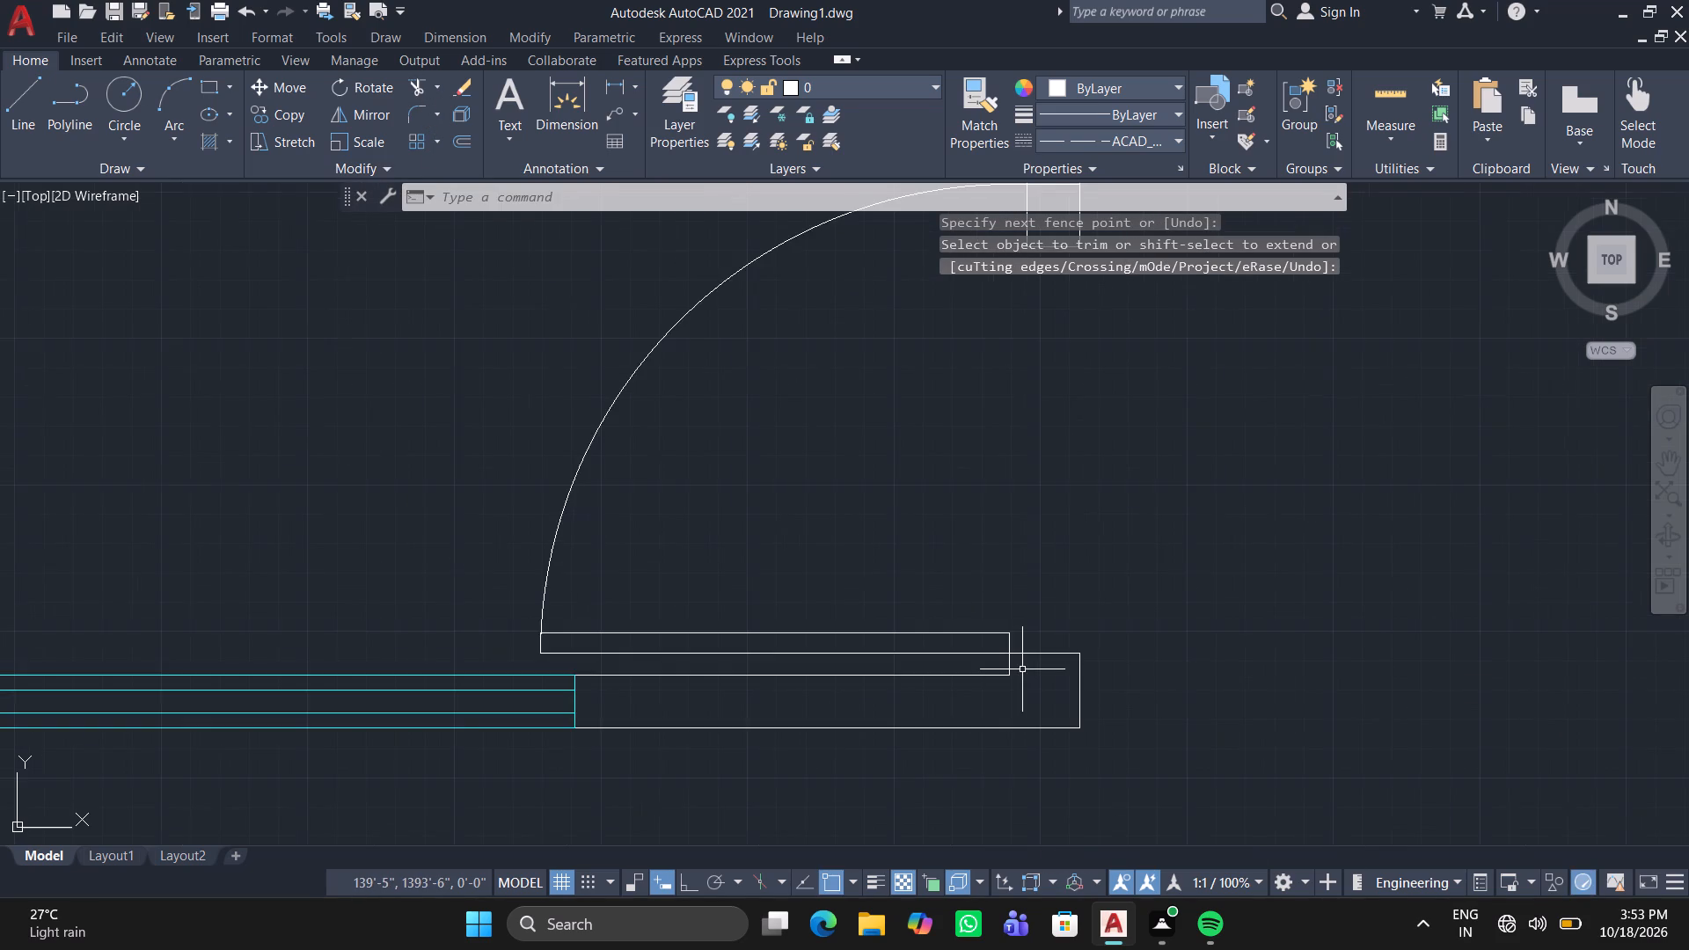
Trim the two east wall lines that extend below the end of the southeast door's arc.
scroll(1035, 668, "down", 2)
scroll(1047, 499, "up", 4)
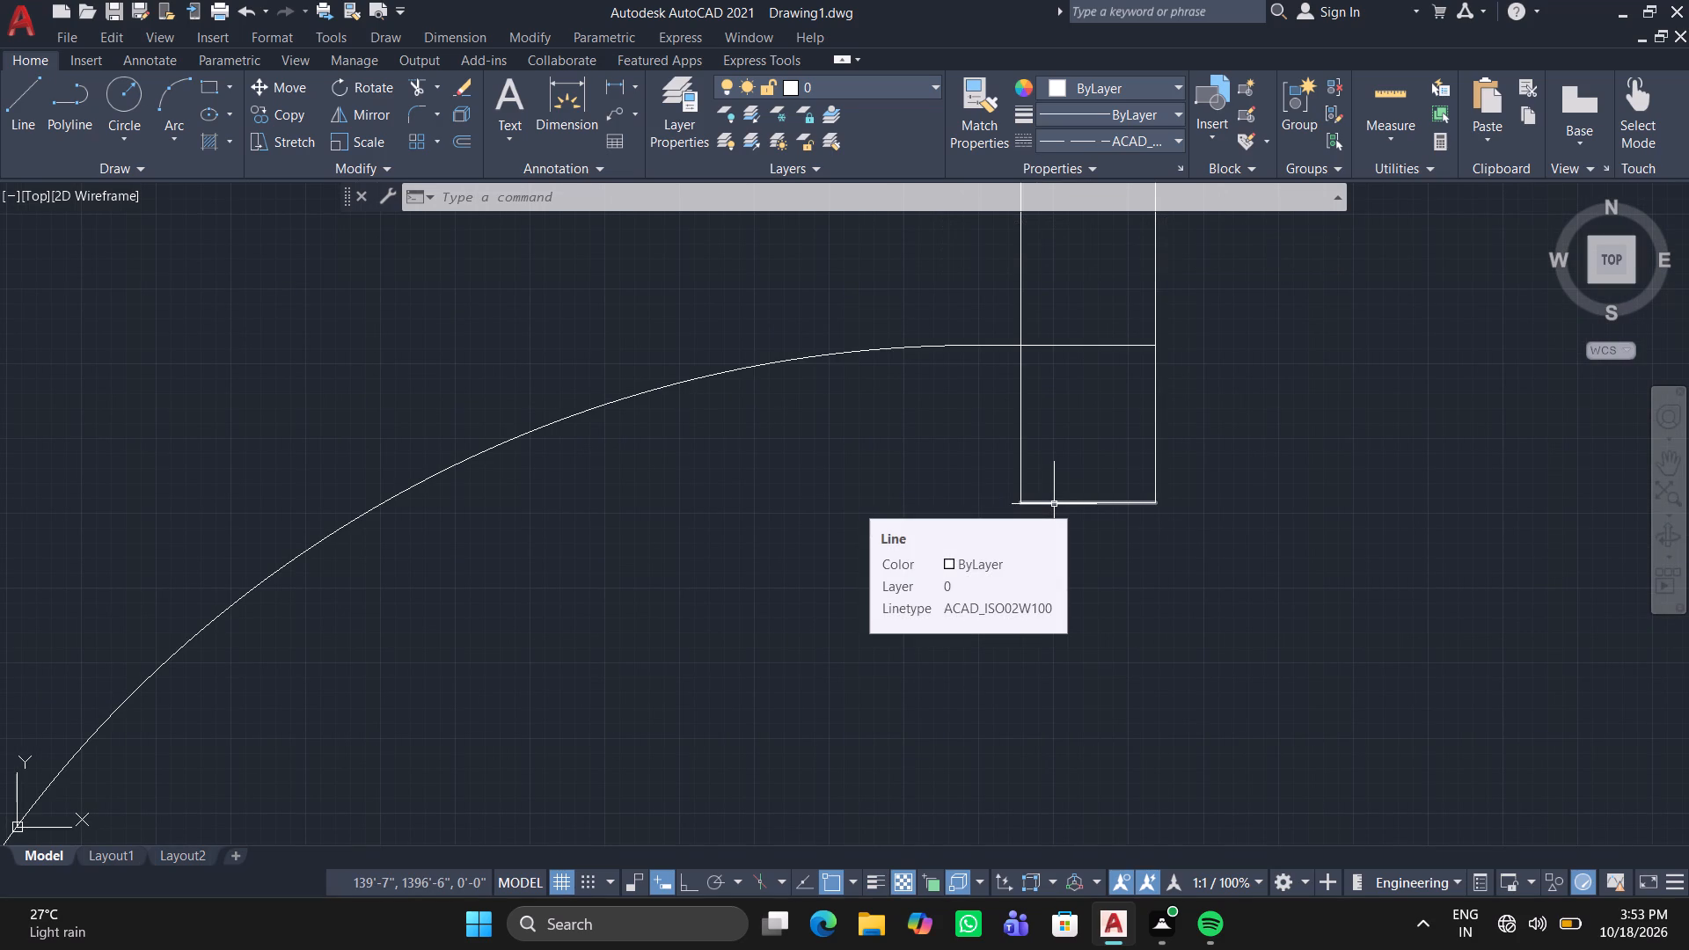
left_click(419, 82)
left_click_drag(1173, 447, 702, 458)
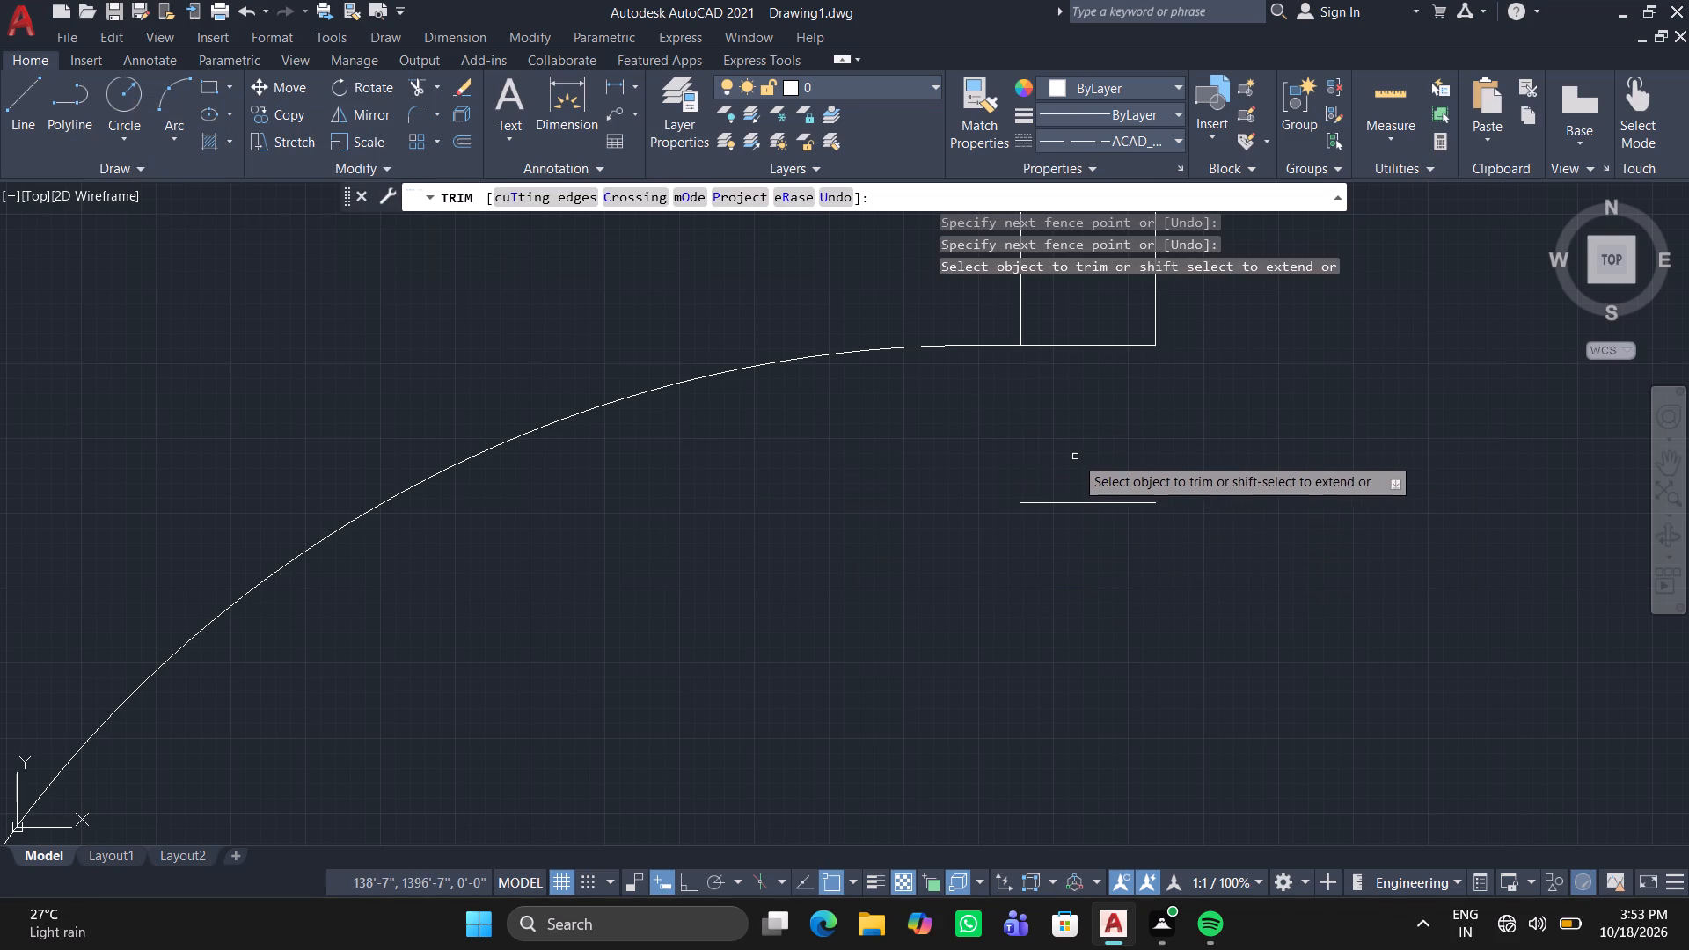
key("space")
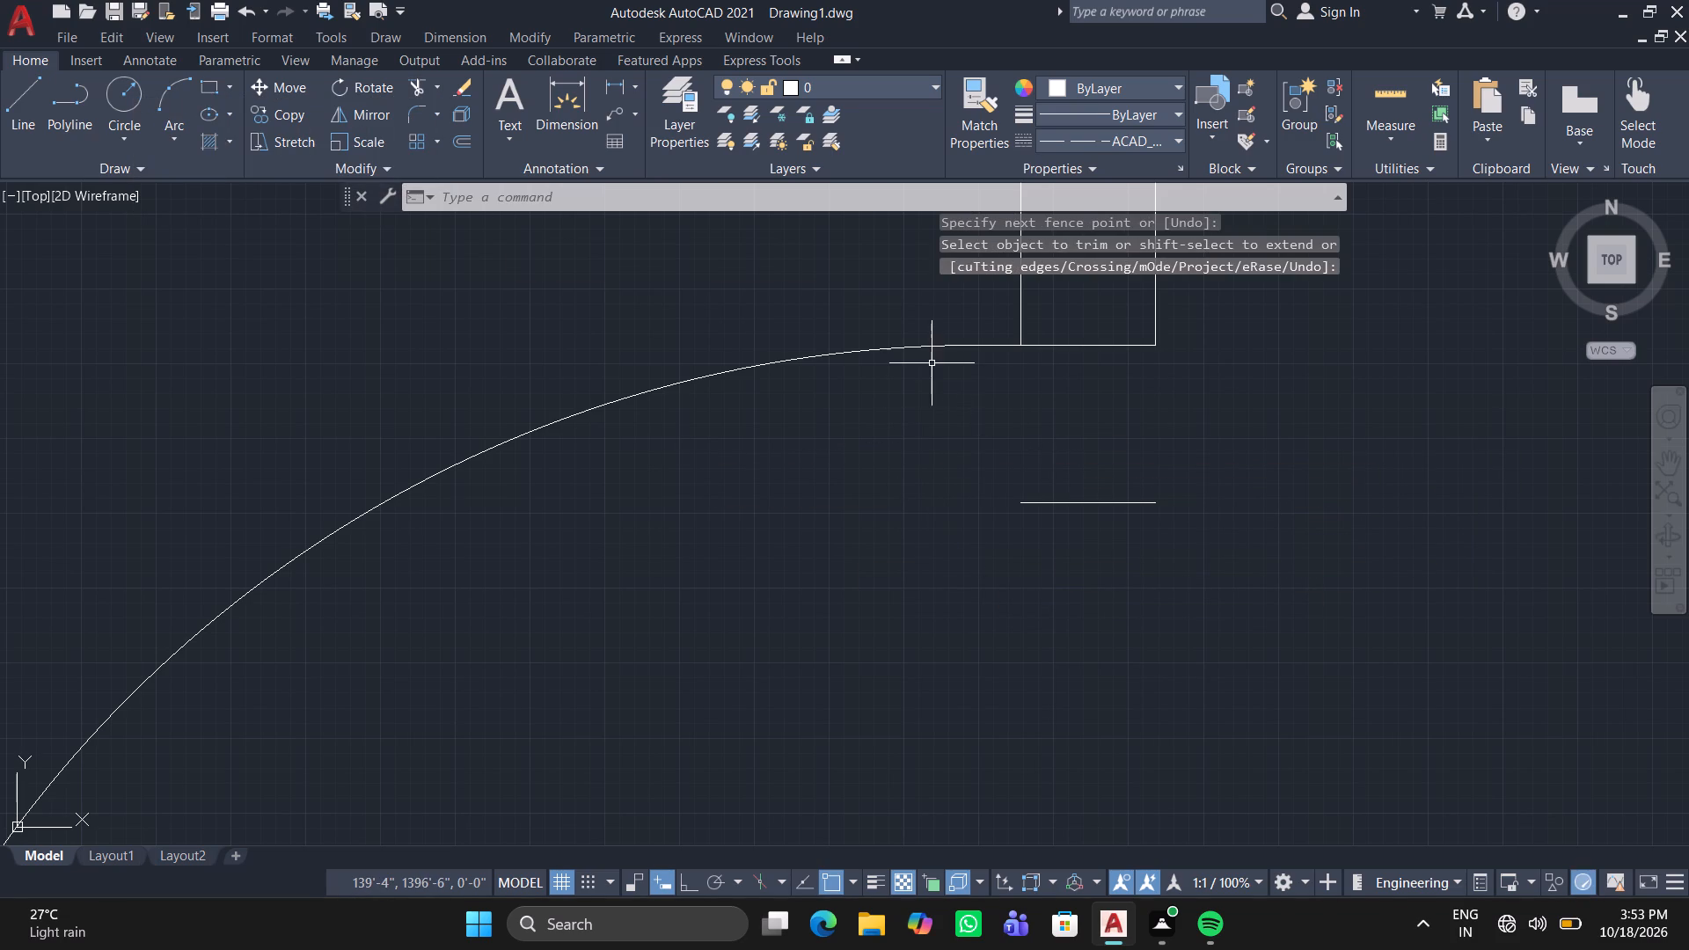
Shrink the southeast corner door to the 3' size using its width grip.
left_click(941, 344)
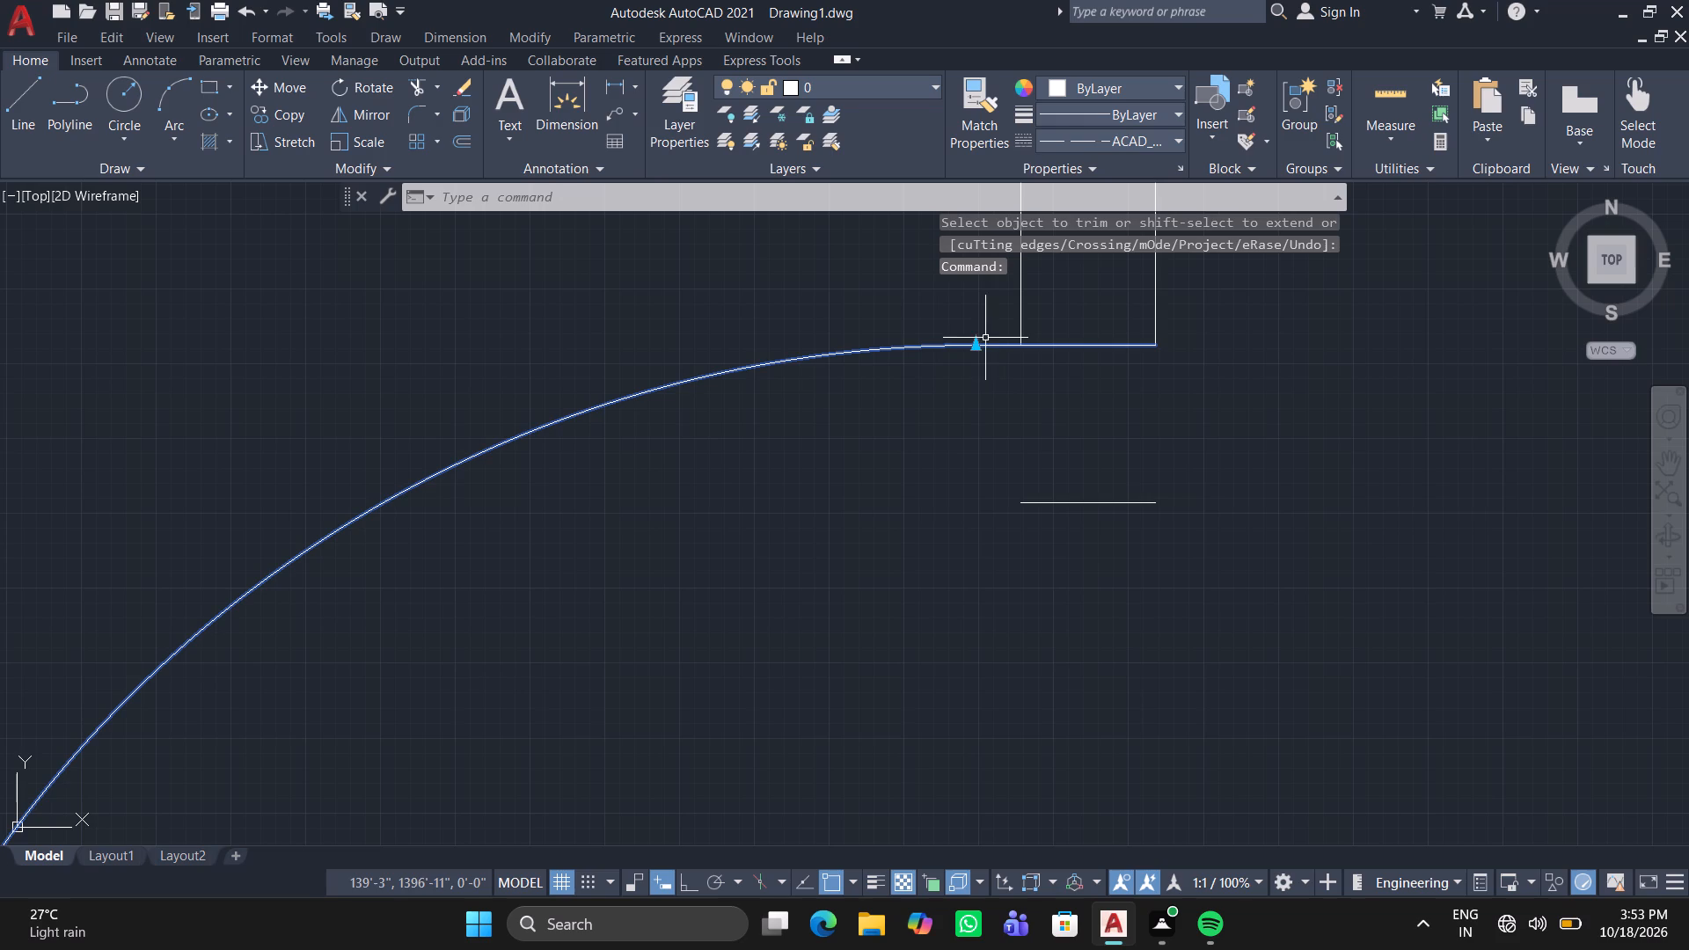
left_click_drag(974, 344, 982, 358)
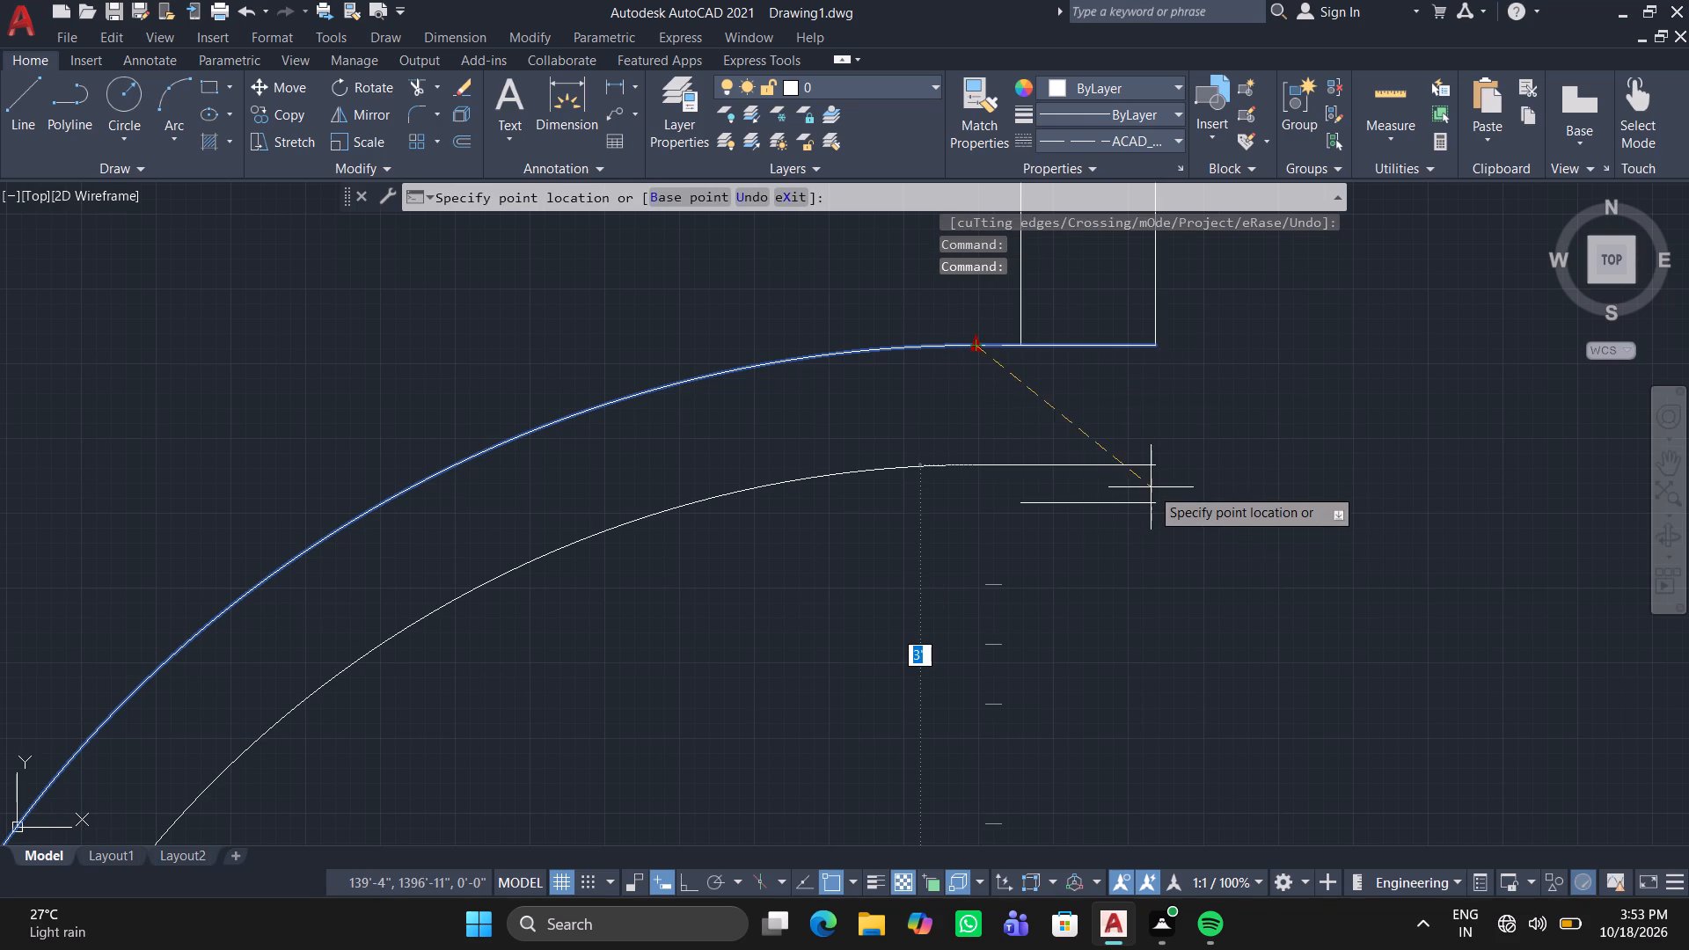
left_click(1151, 487)
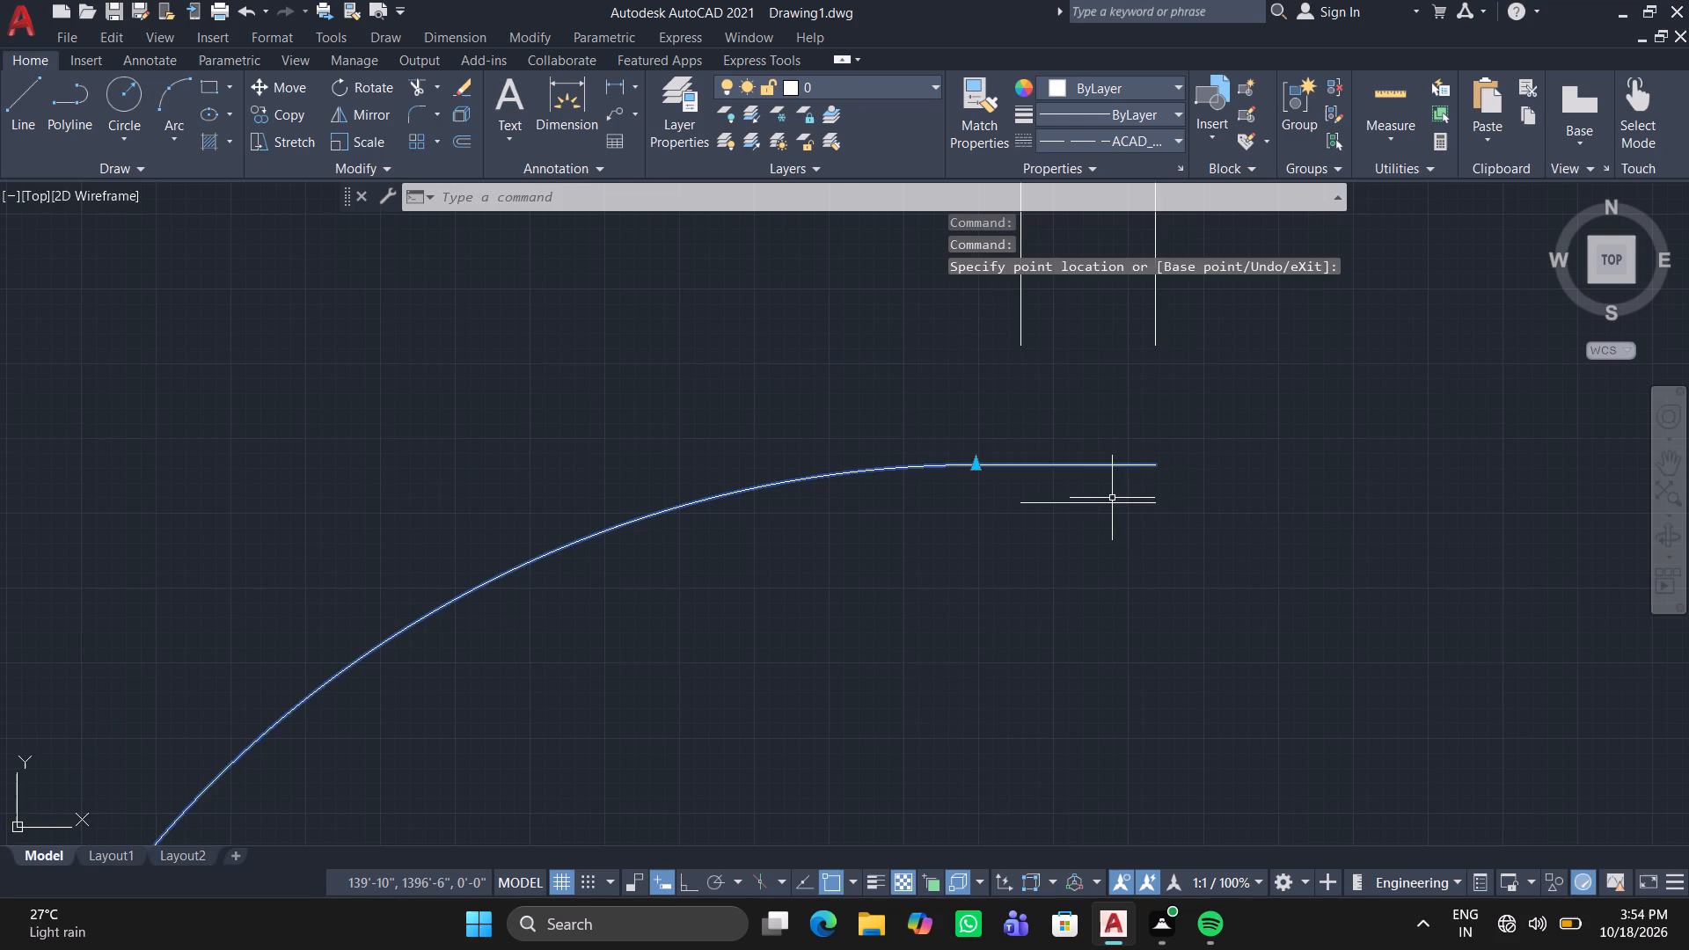
Delete the leftover short horizontal line of the trimmed east wall, just below the door arc's end.
left_click_drag(1112, 498, 1098, 497)
left_click(1056, 510)
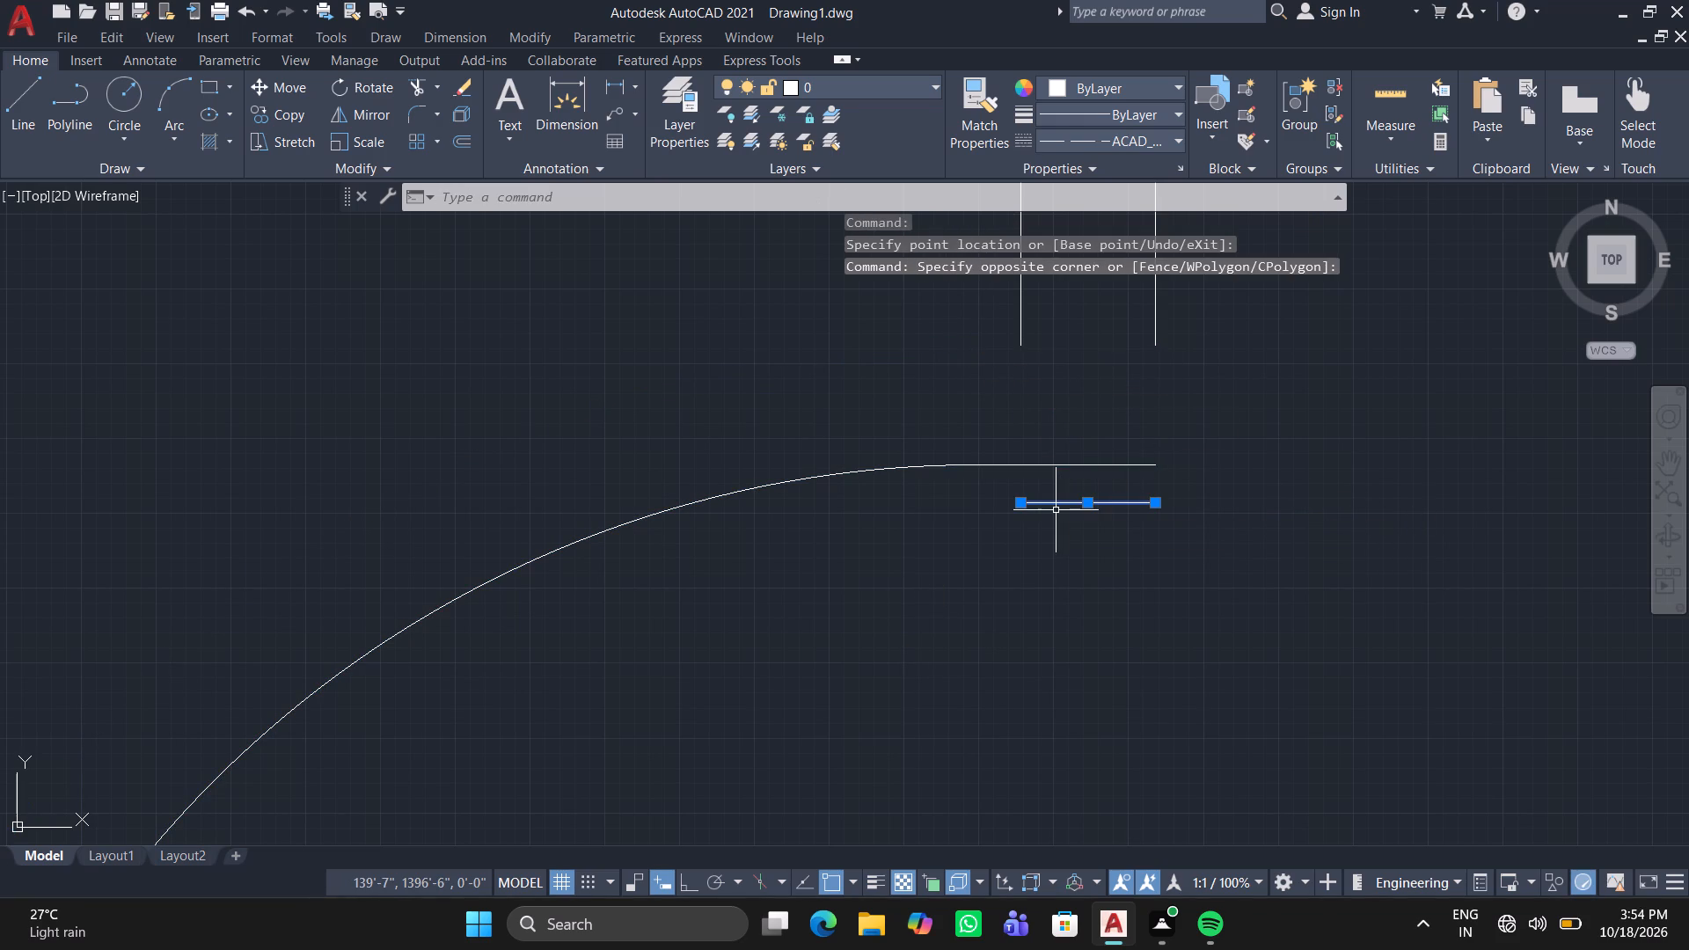
key("Delete")
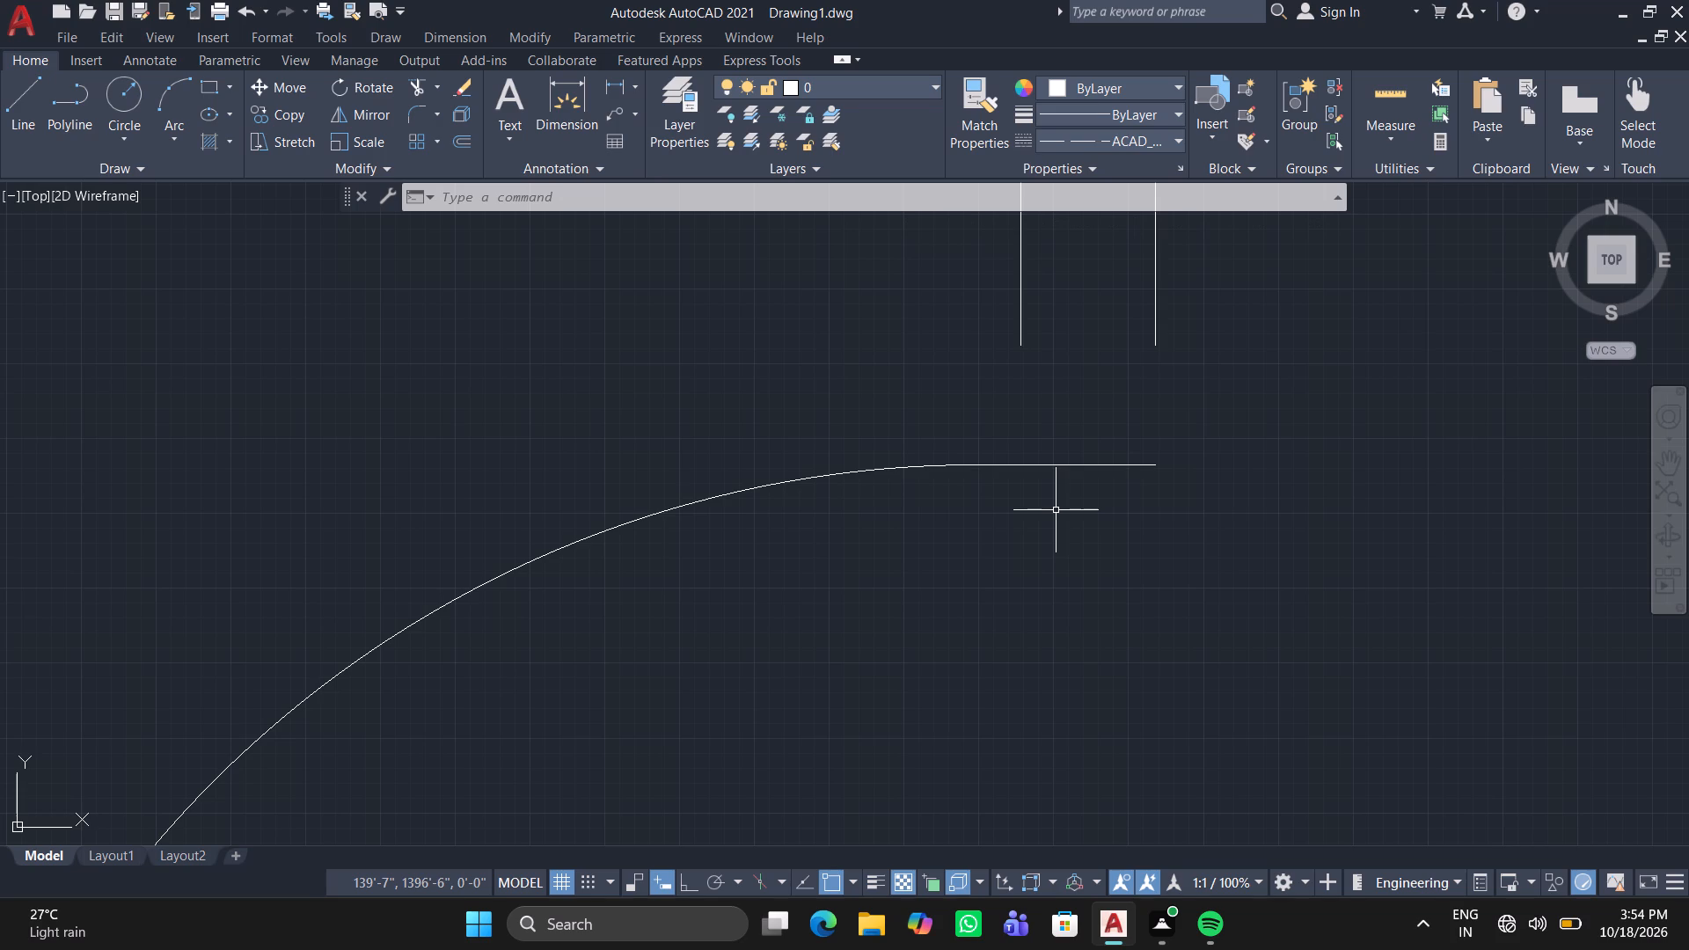
Draw a 4" vertical line extending the east wall's inner line down to the resized door's end line.
key("l")
key("Return")
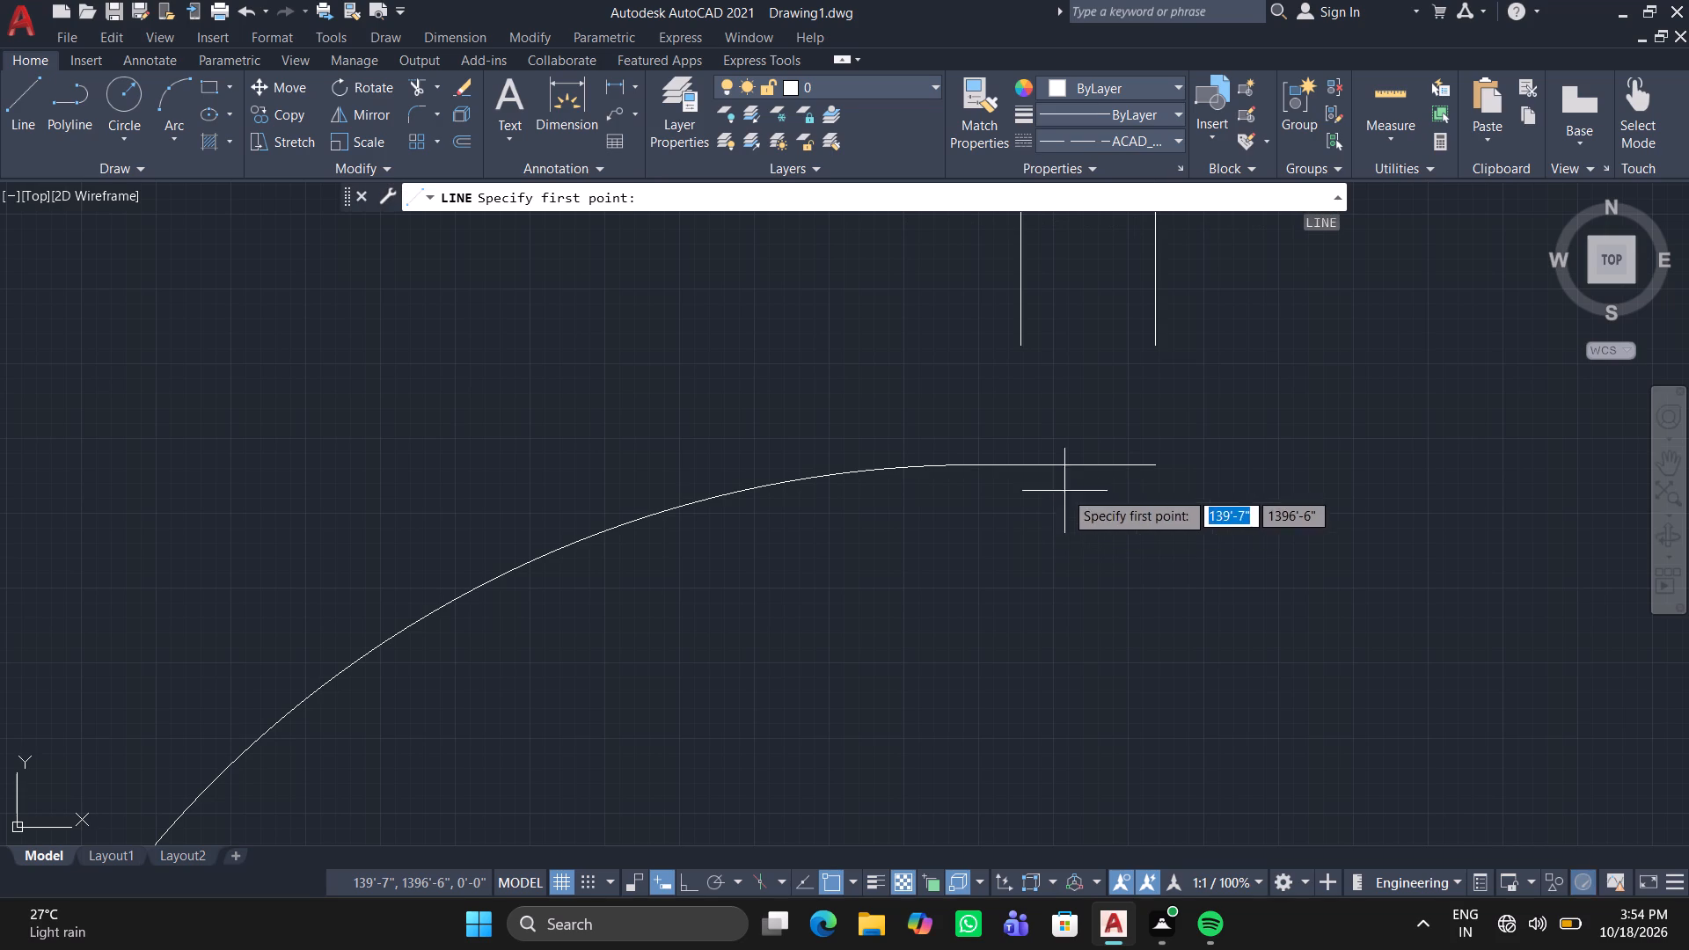
left_click(1017, 348)
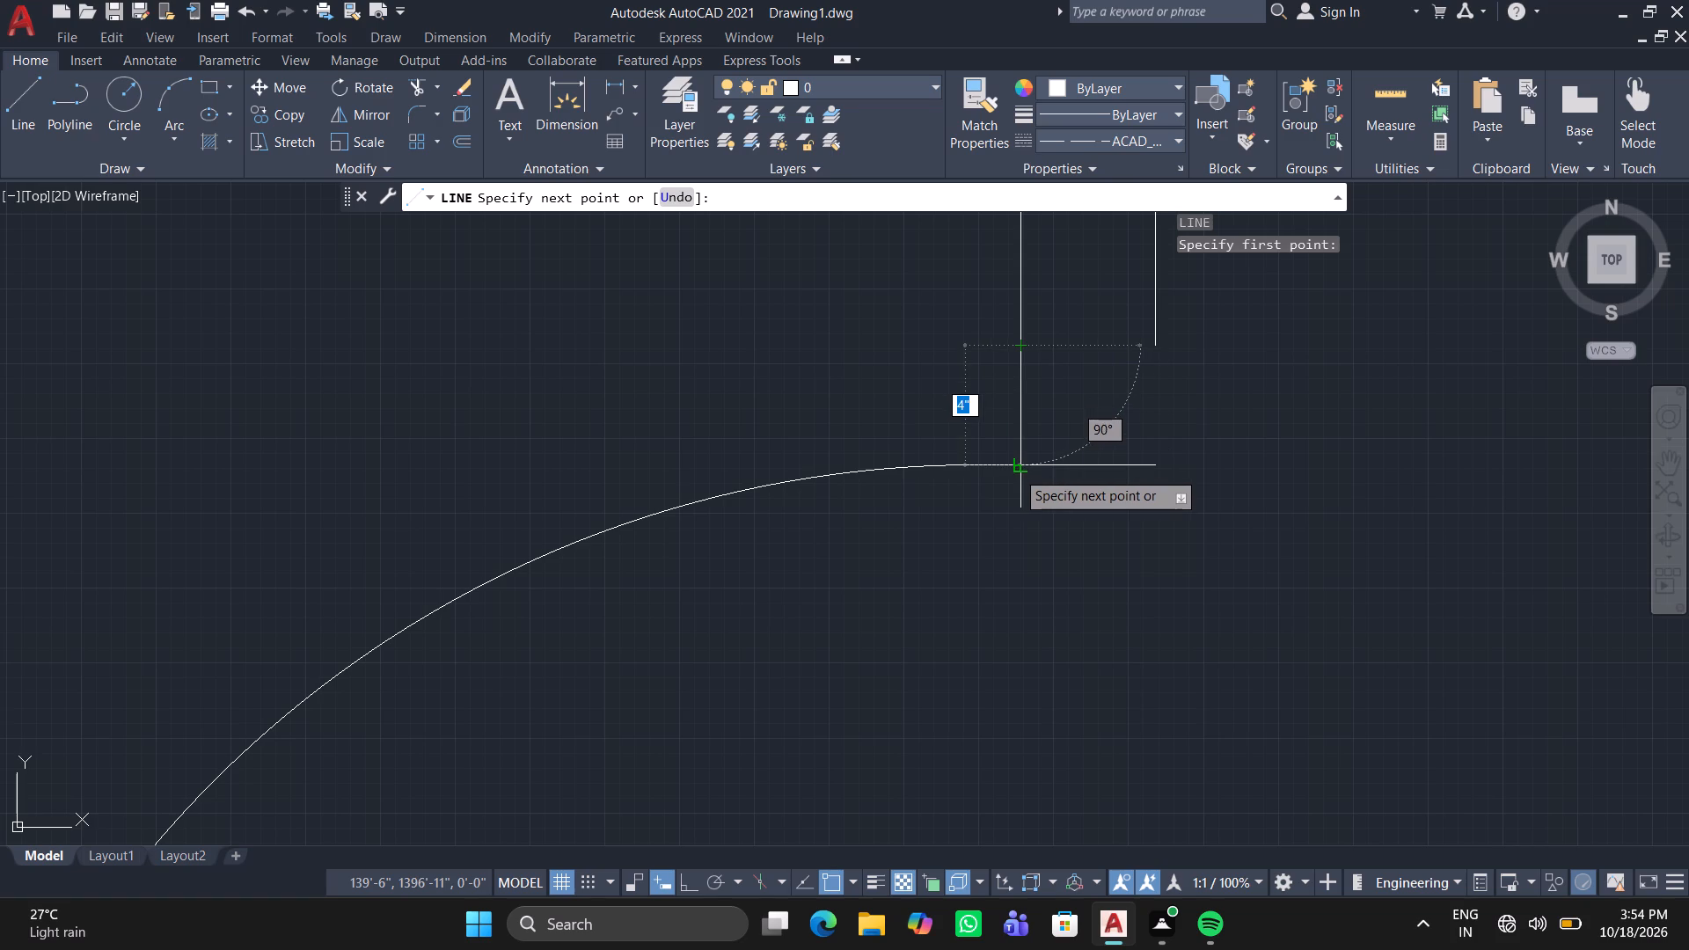
left_click(1016, 471)
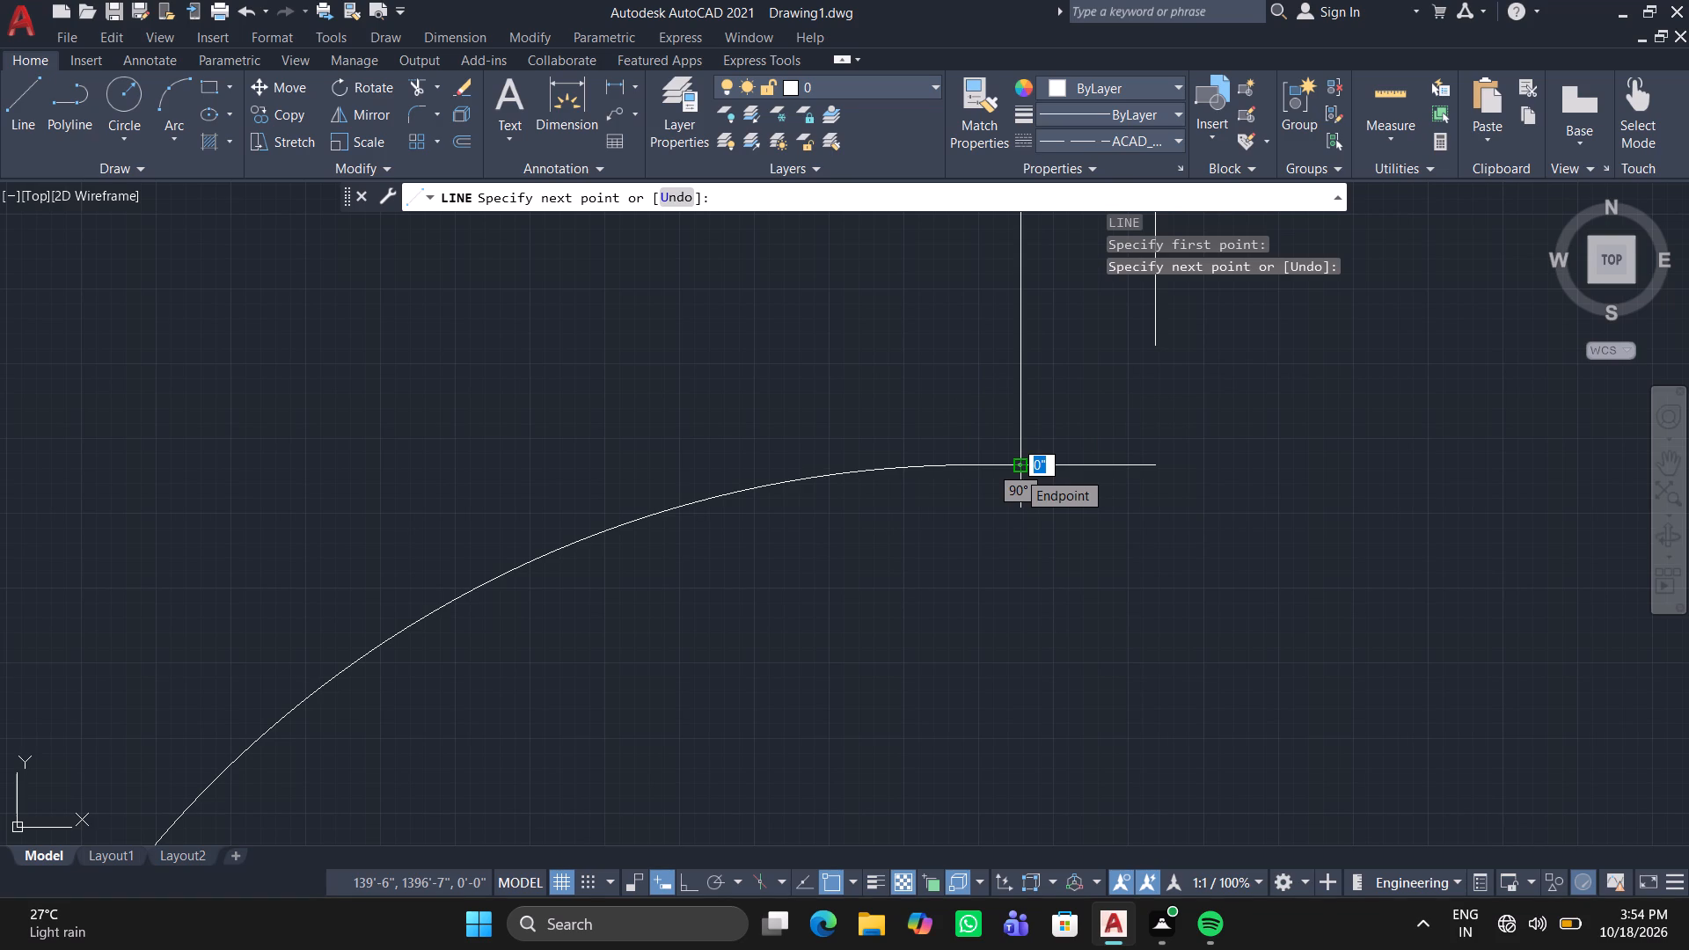
key("space")
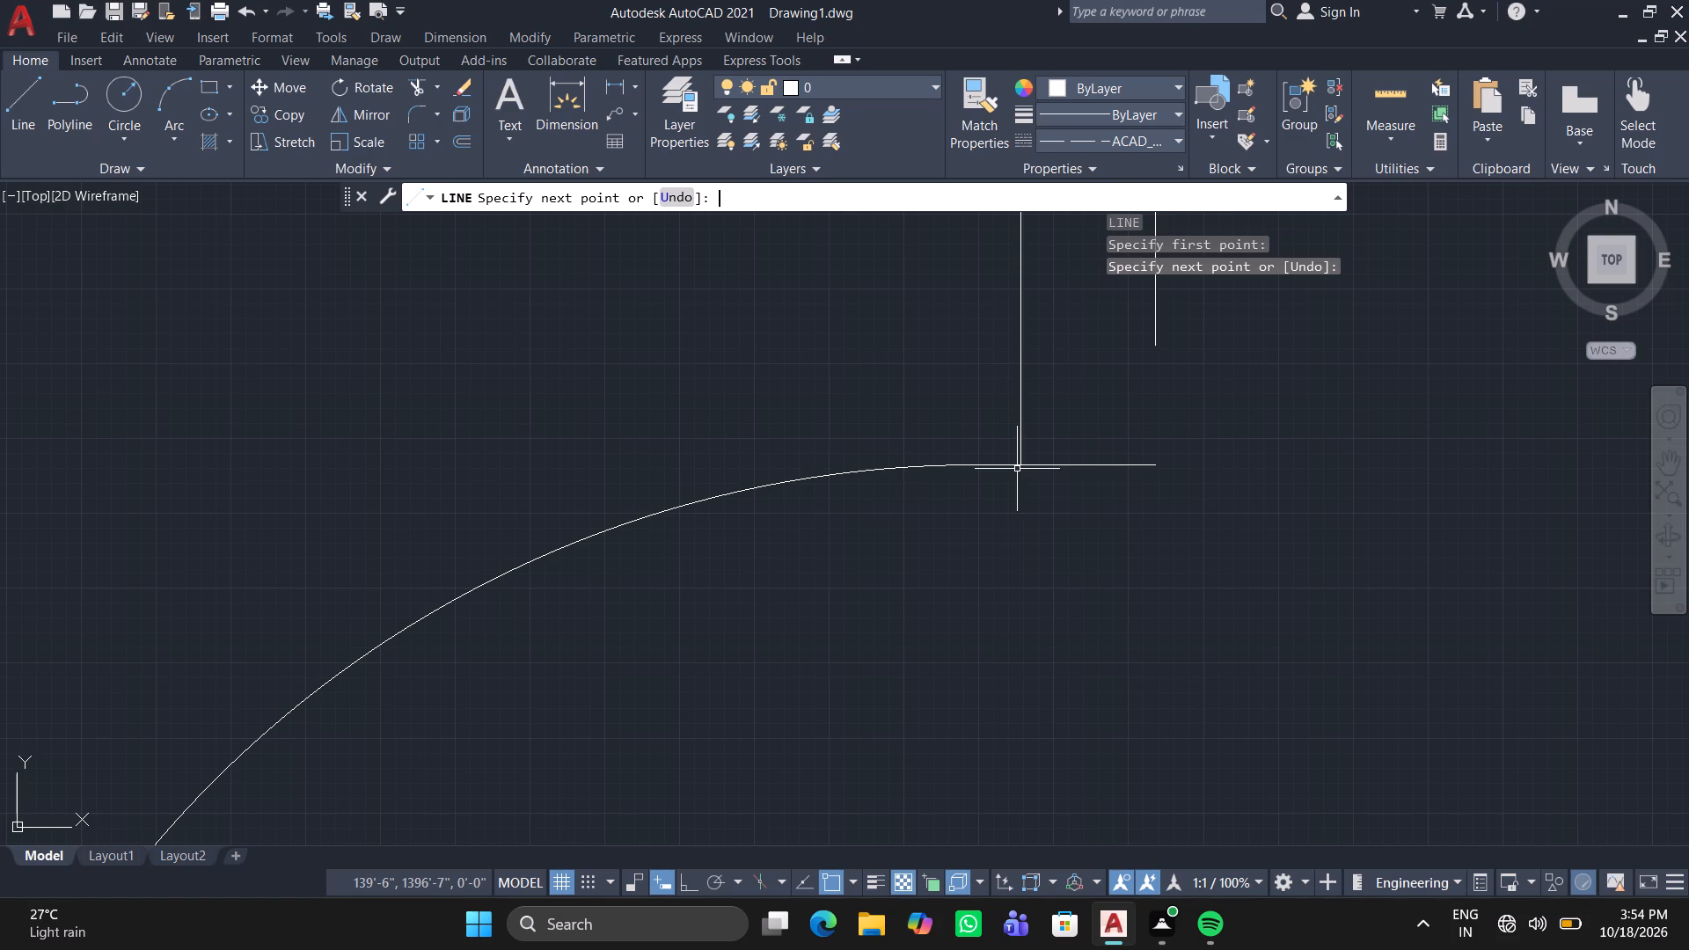
Stretch the east wall's outer line down to the outer end of the southeast door's end line.
middle_click_drag(1121, 340, 955, 398)
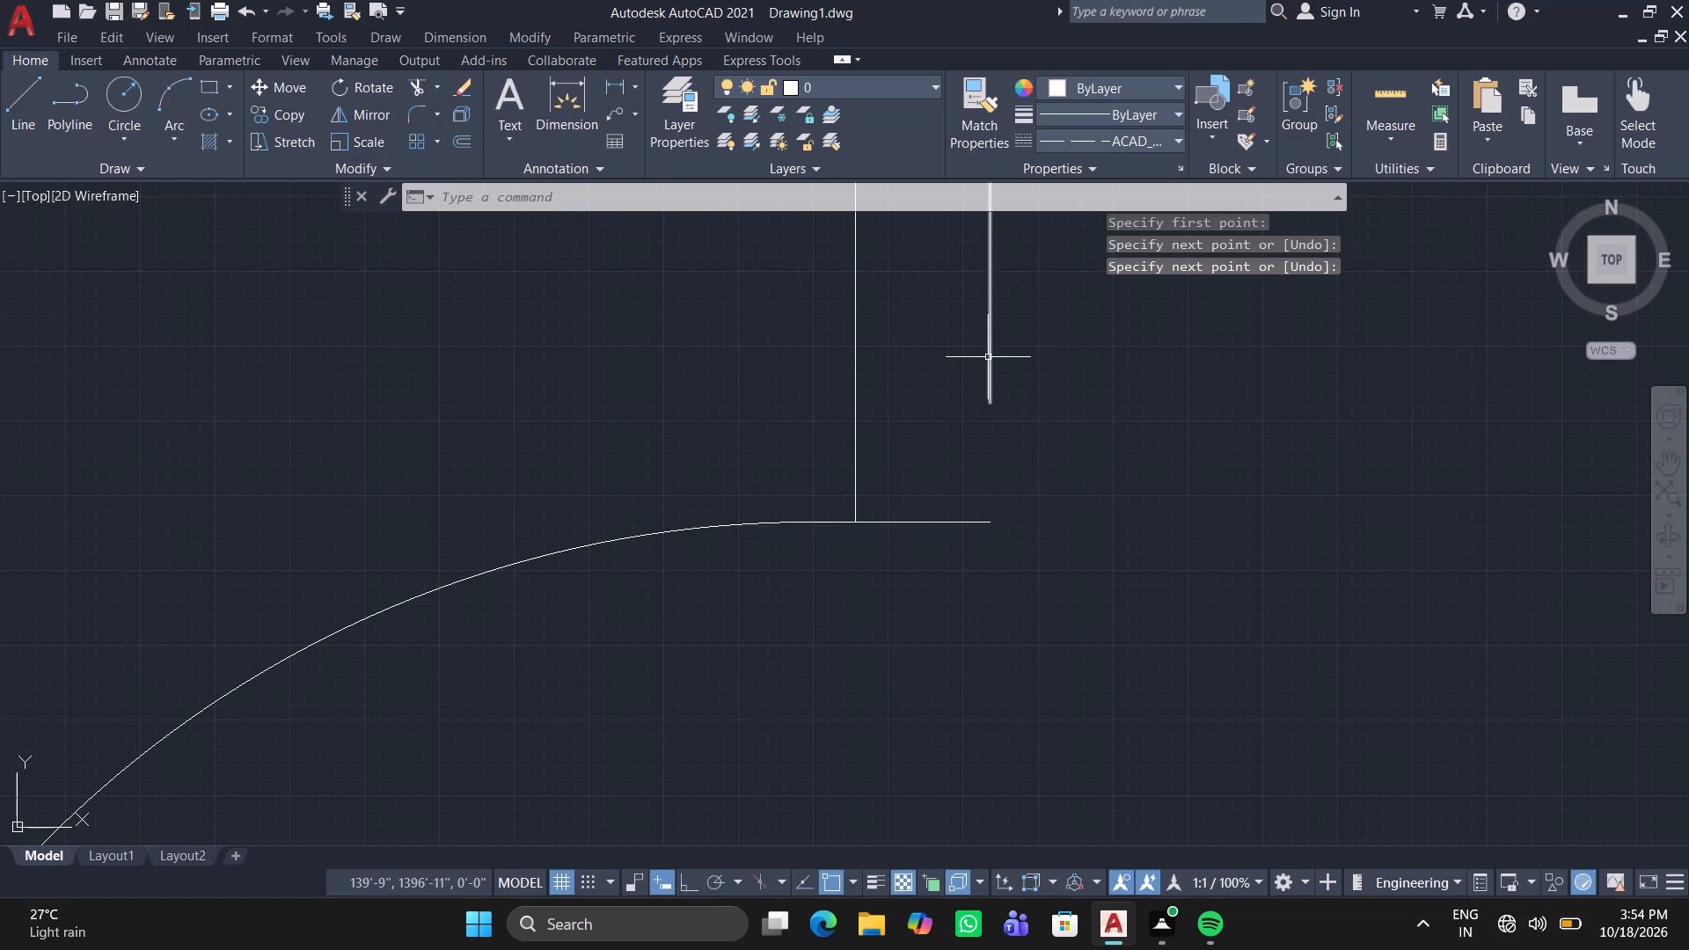
left_click(989, 356)
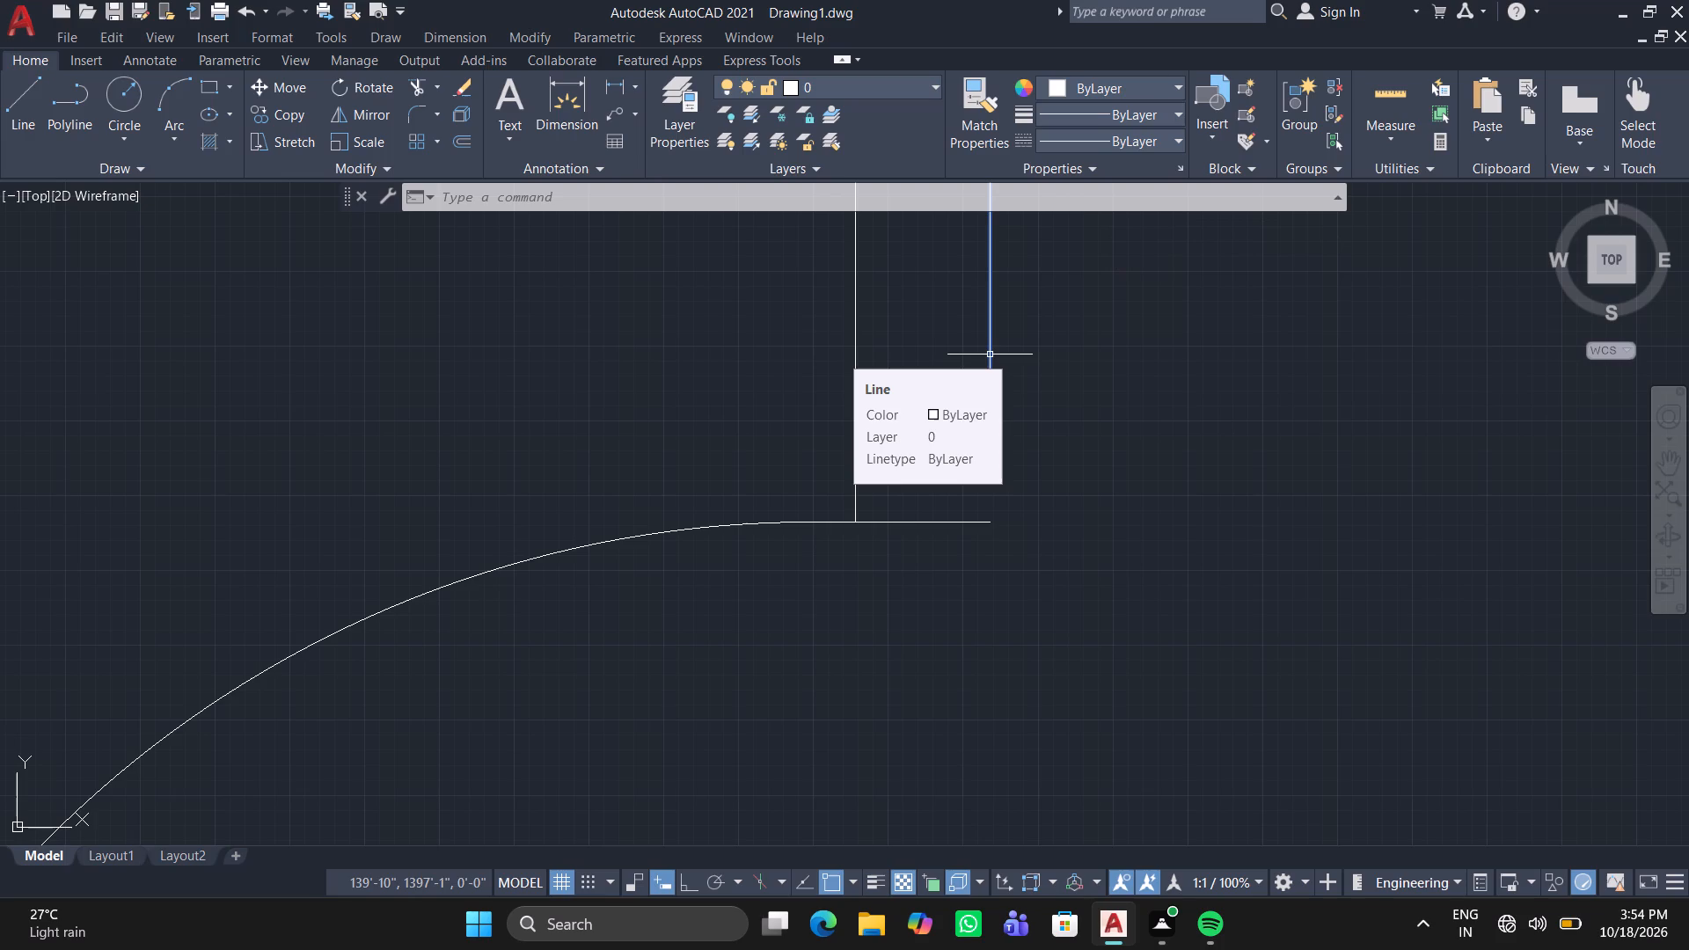
left_click(994, 404)
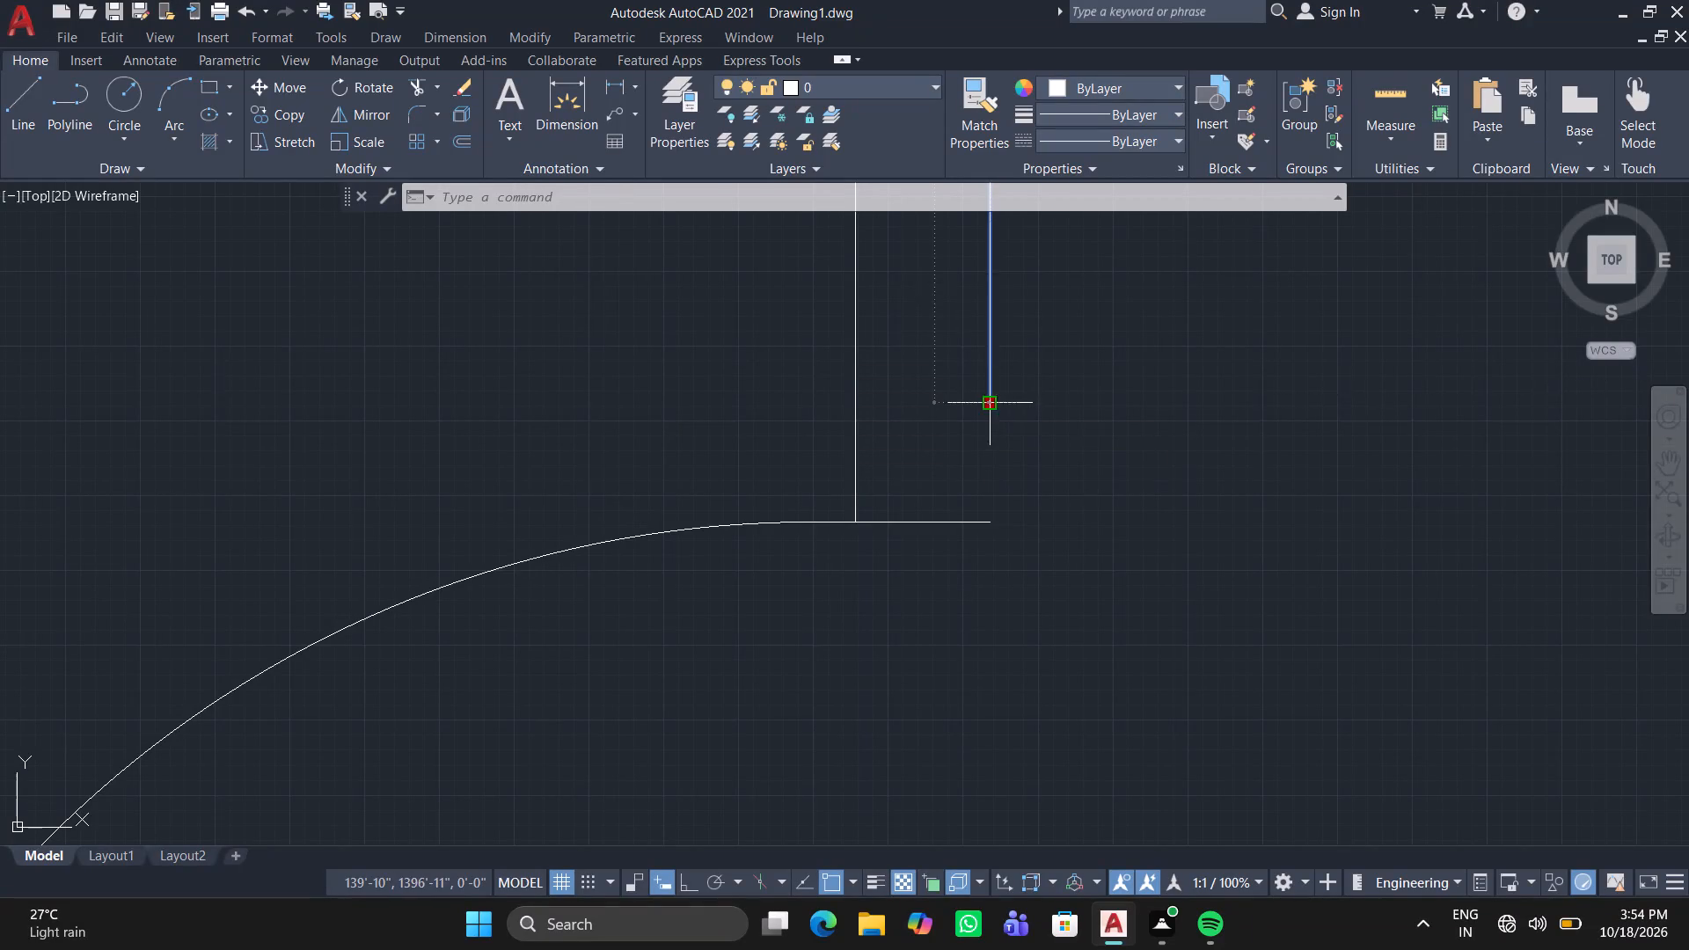
left_click(991, 522)
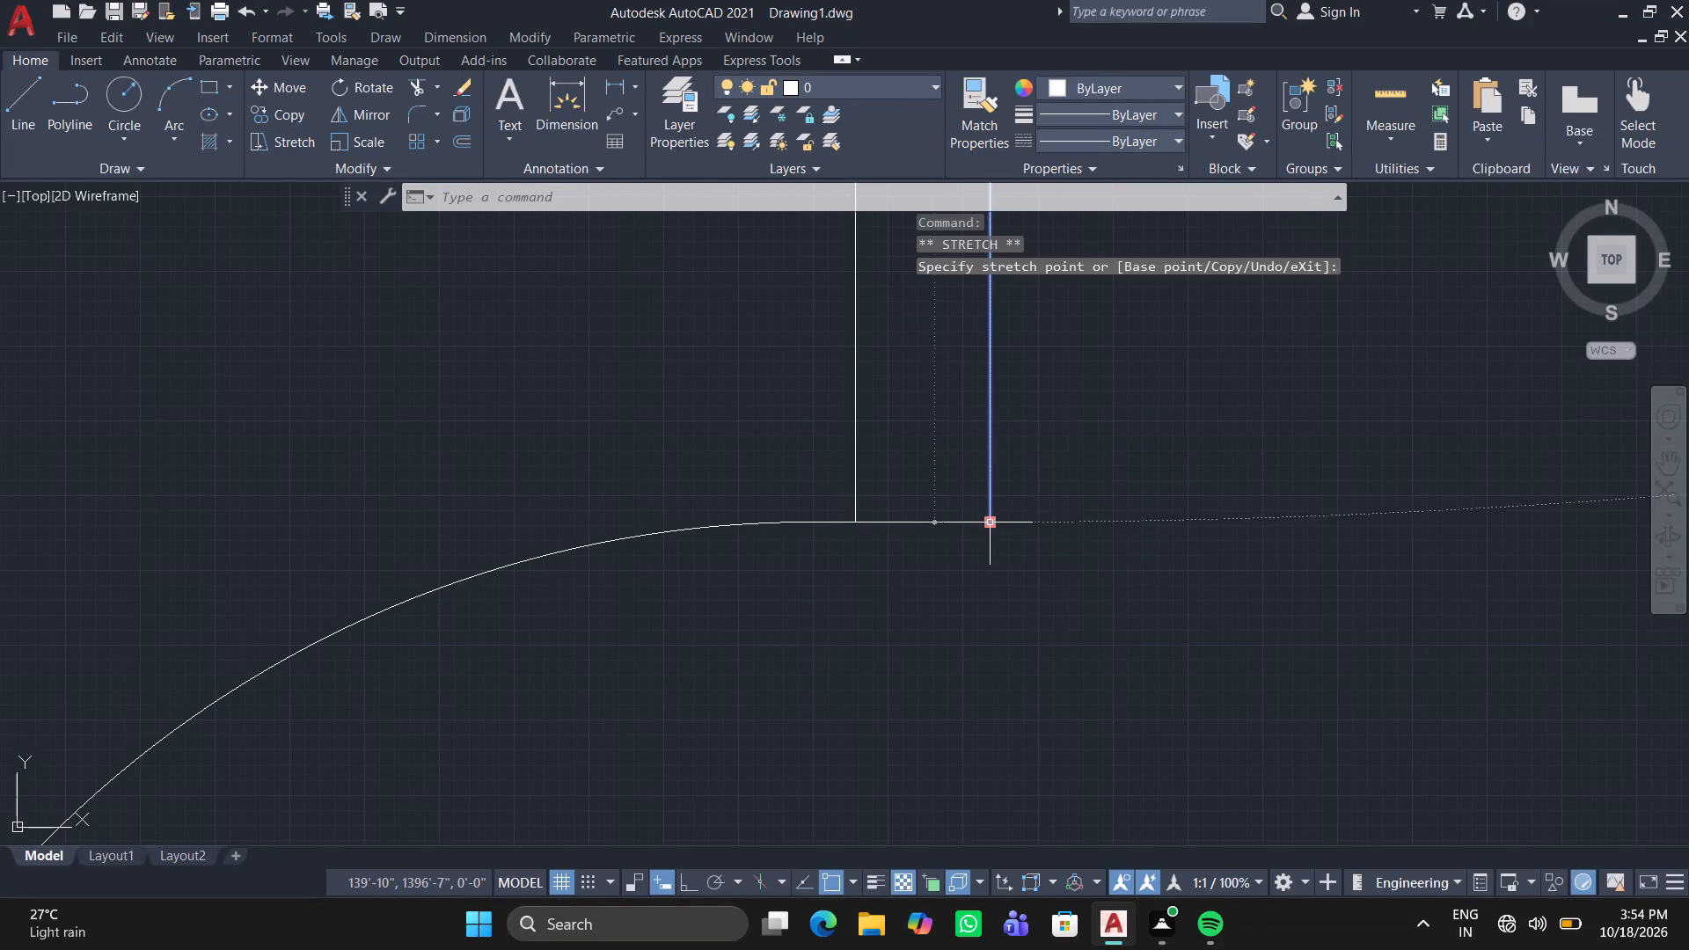
Rotate the lowest of the three loose interior doors 90° counterclockwise about its leaf's midpoint so the leaf lies horizontal.
scroll(633, 445, "down", 6)
middle_click_drag(537, 406, 980, 612)
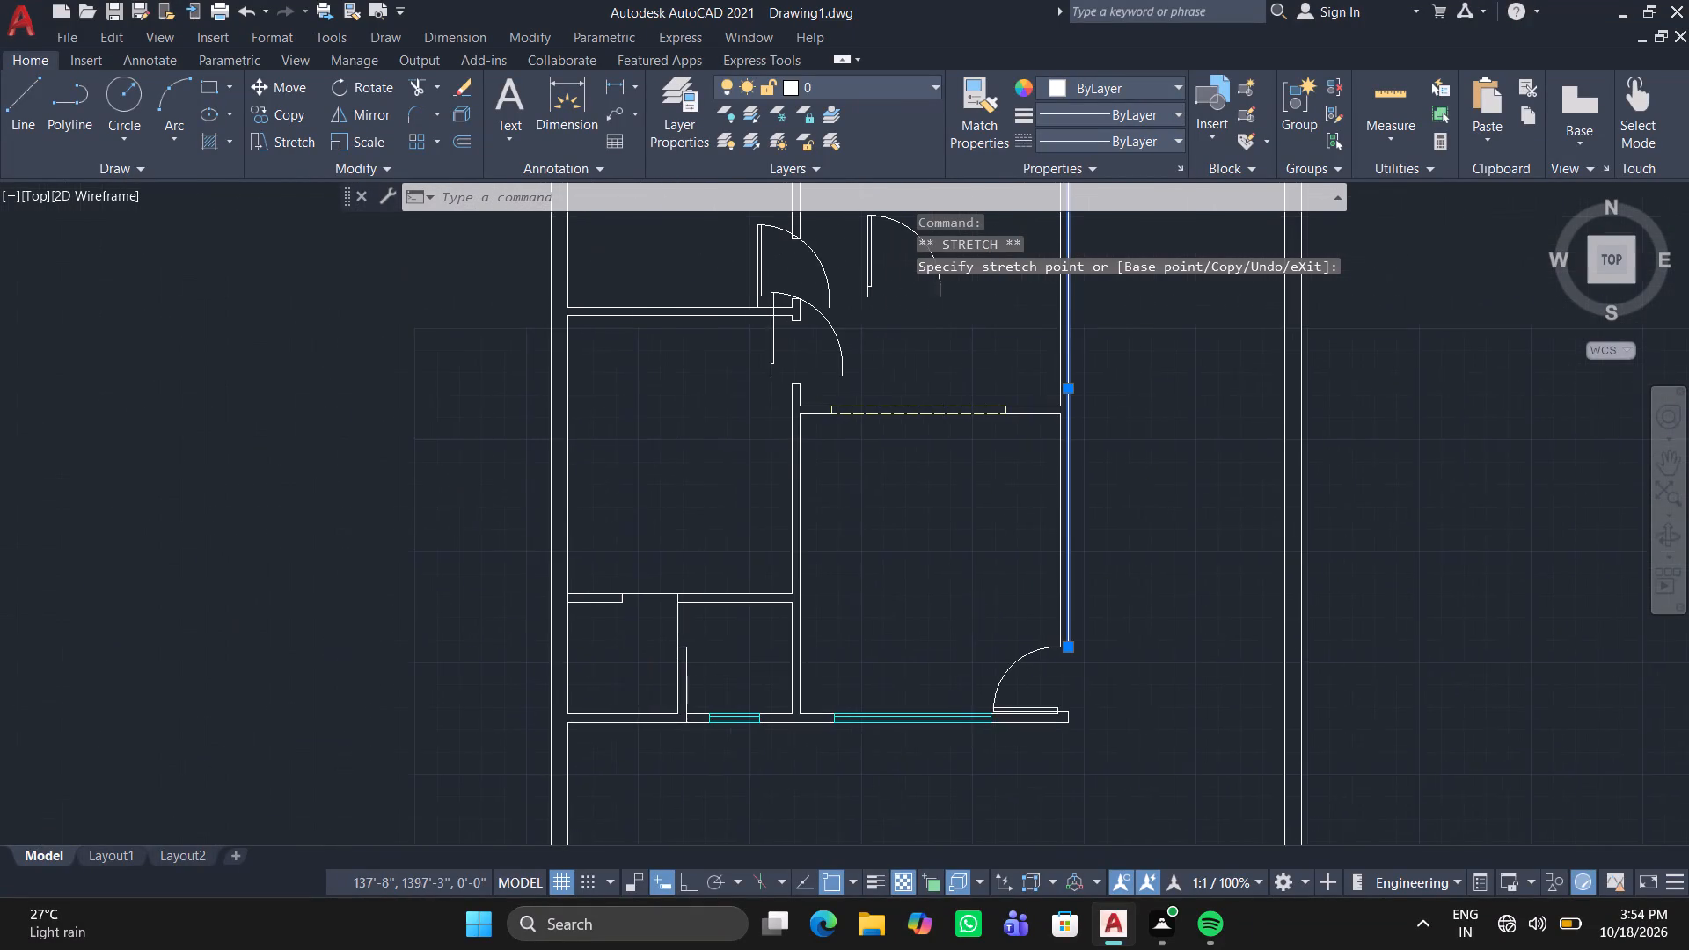
middle_click_drag(735, 372, 630, 486)
scroll(652, 420, "up", 3)
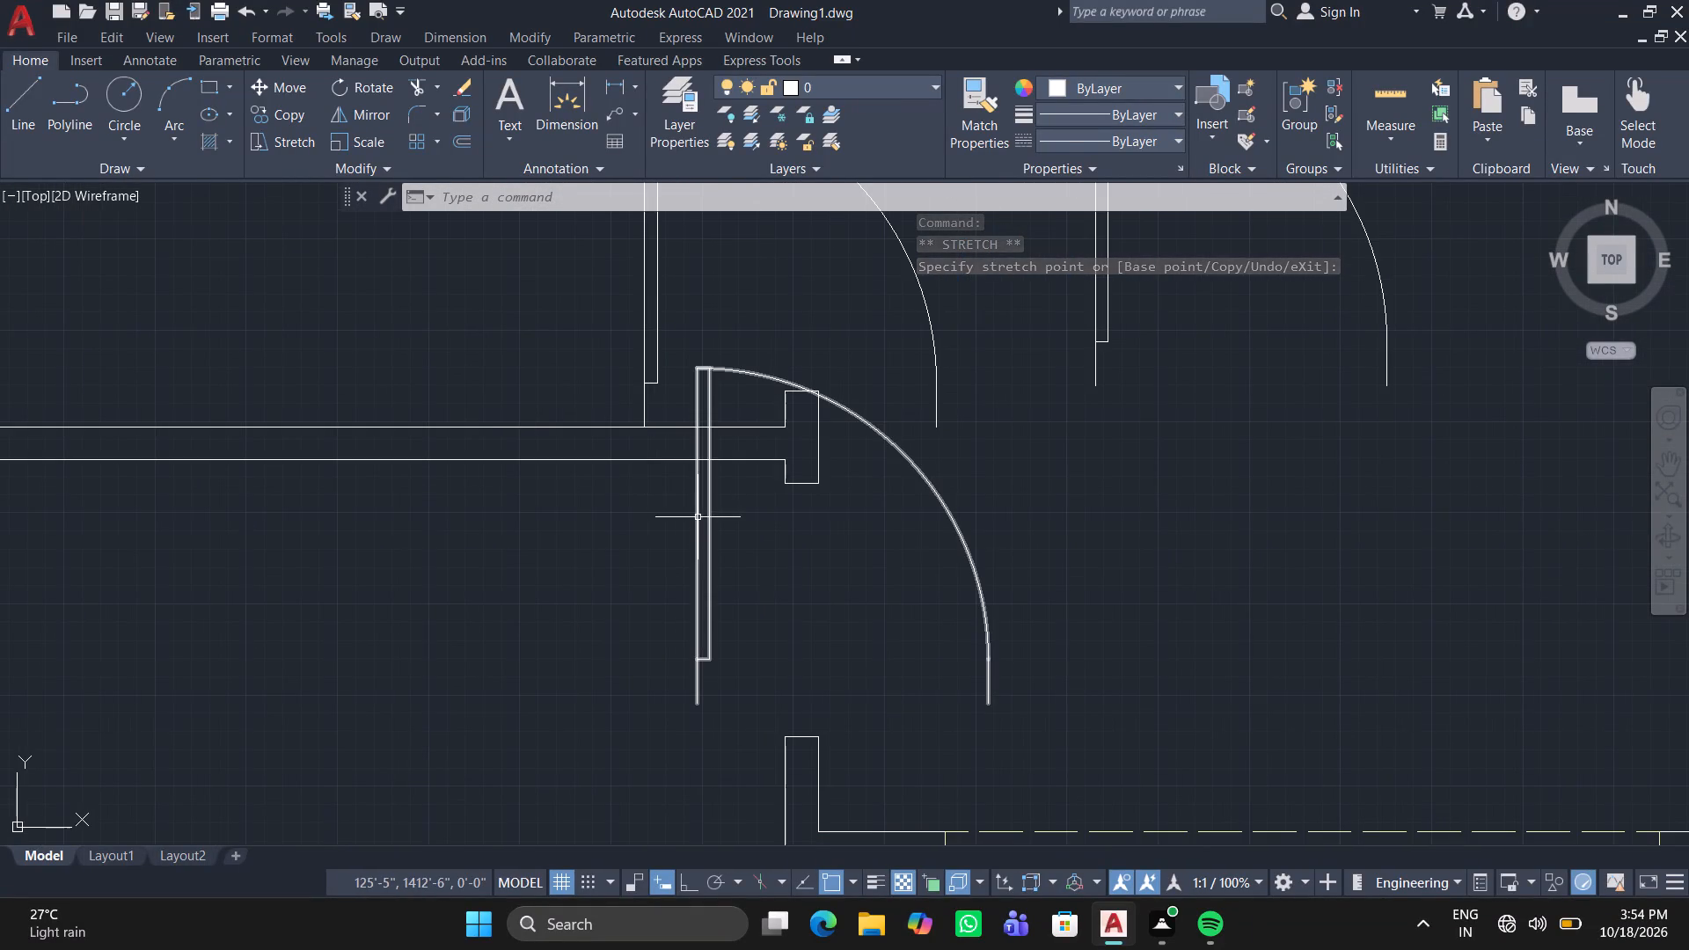
left_click(698, 518)
left_click(361, 87)
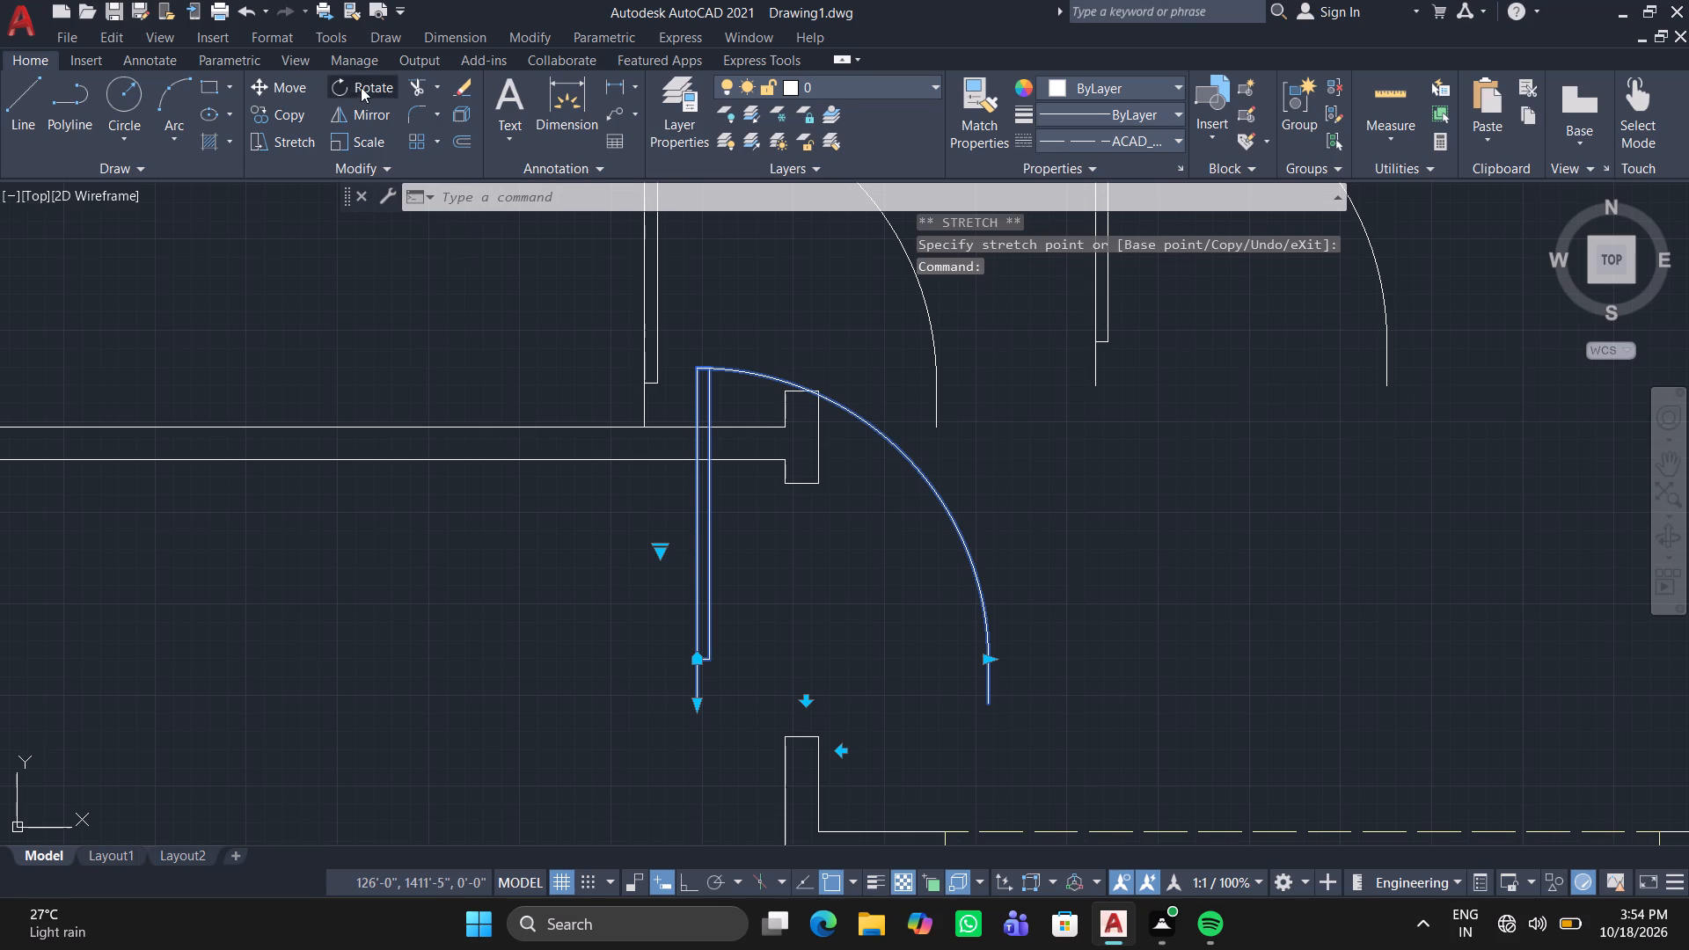
left_click(704, 508)
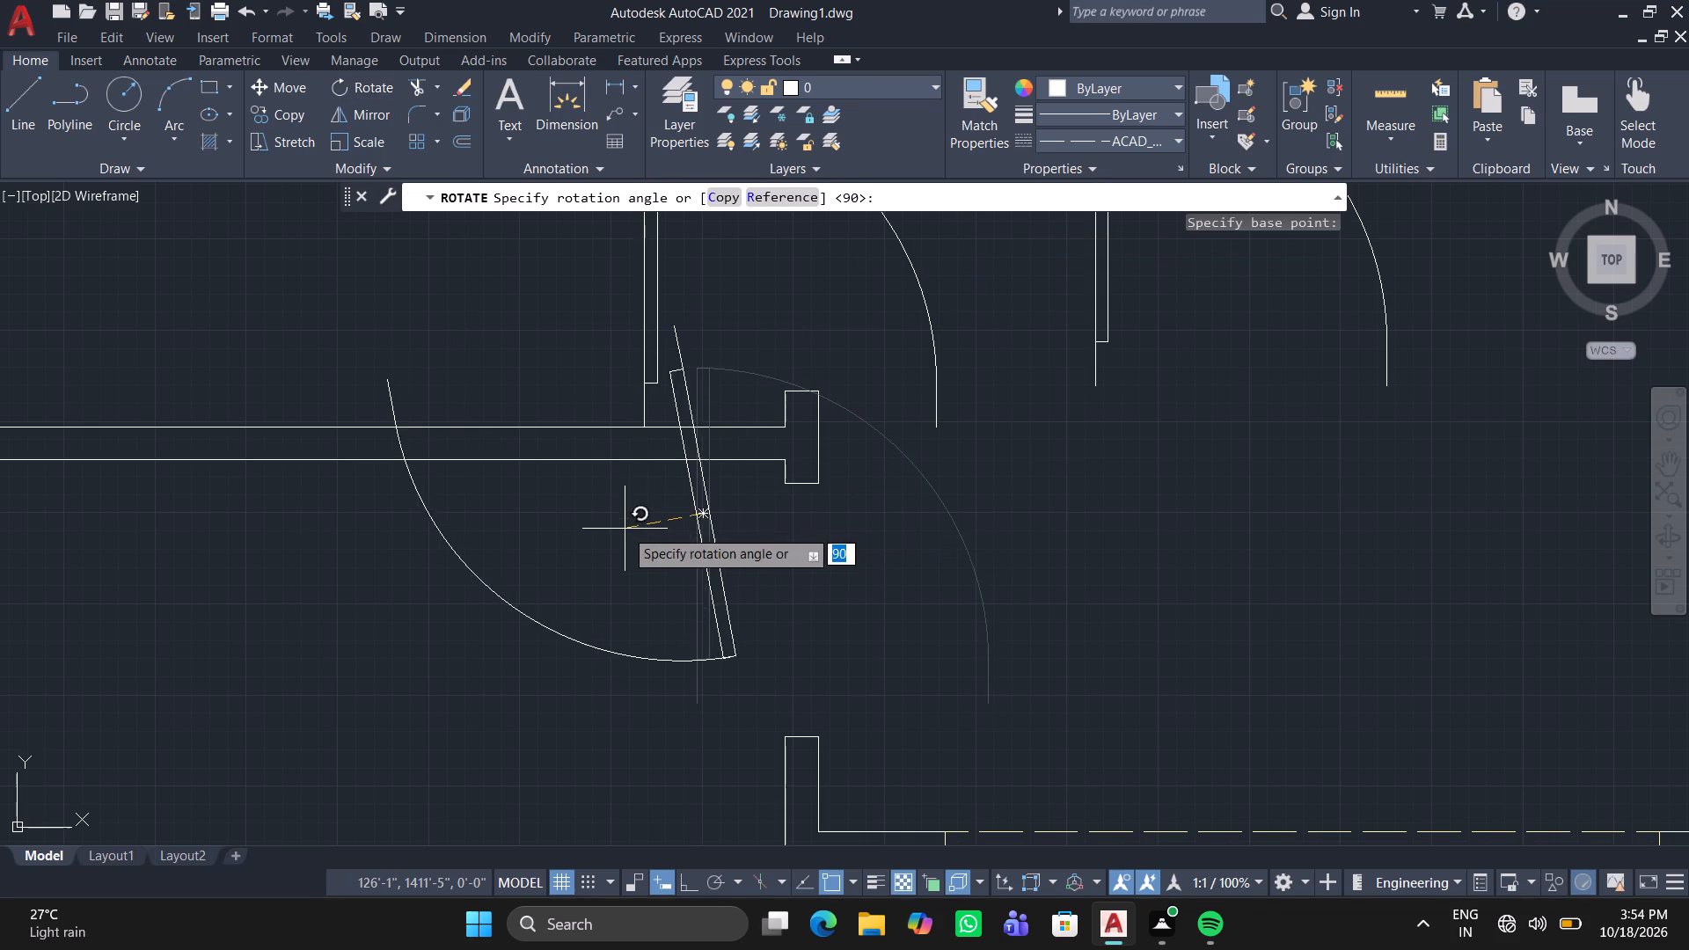
left_click(700, 465)
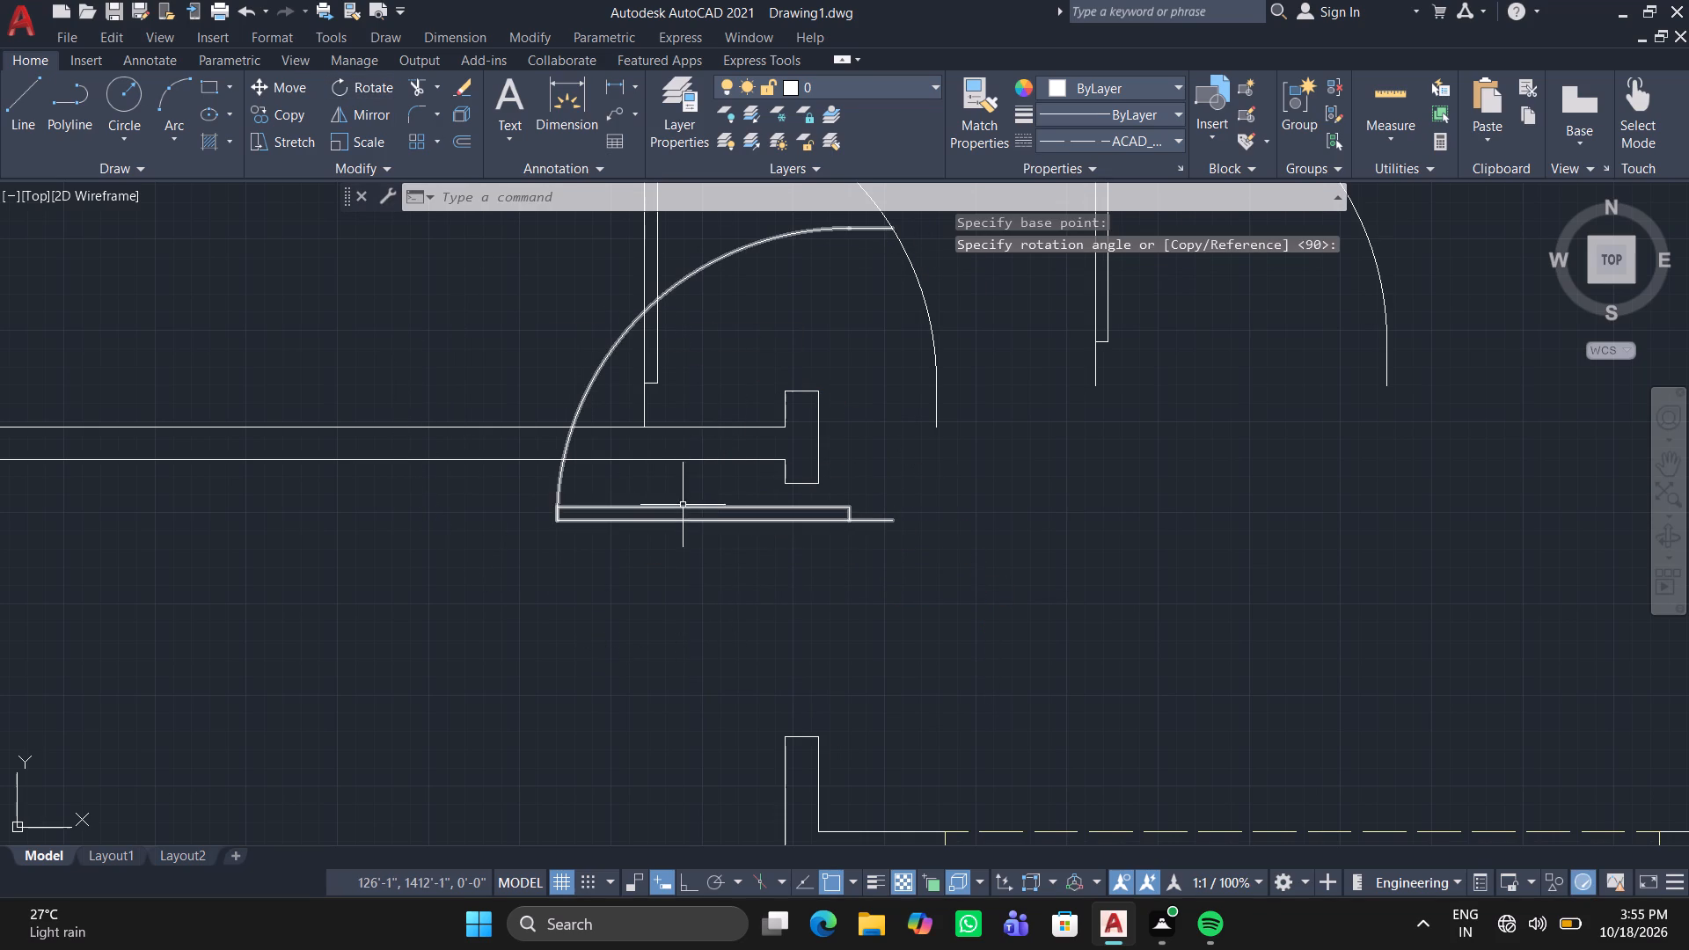
Move the rotated interior door, placing its hinge-side line end on the outer upper corner of the wall below the gap.
left_click(677, 510)
left_click(280, 84)
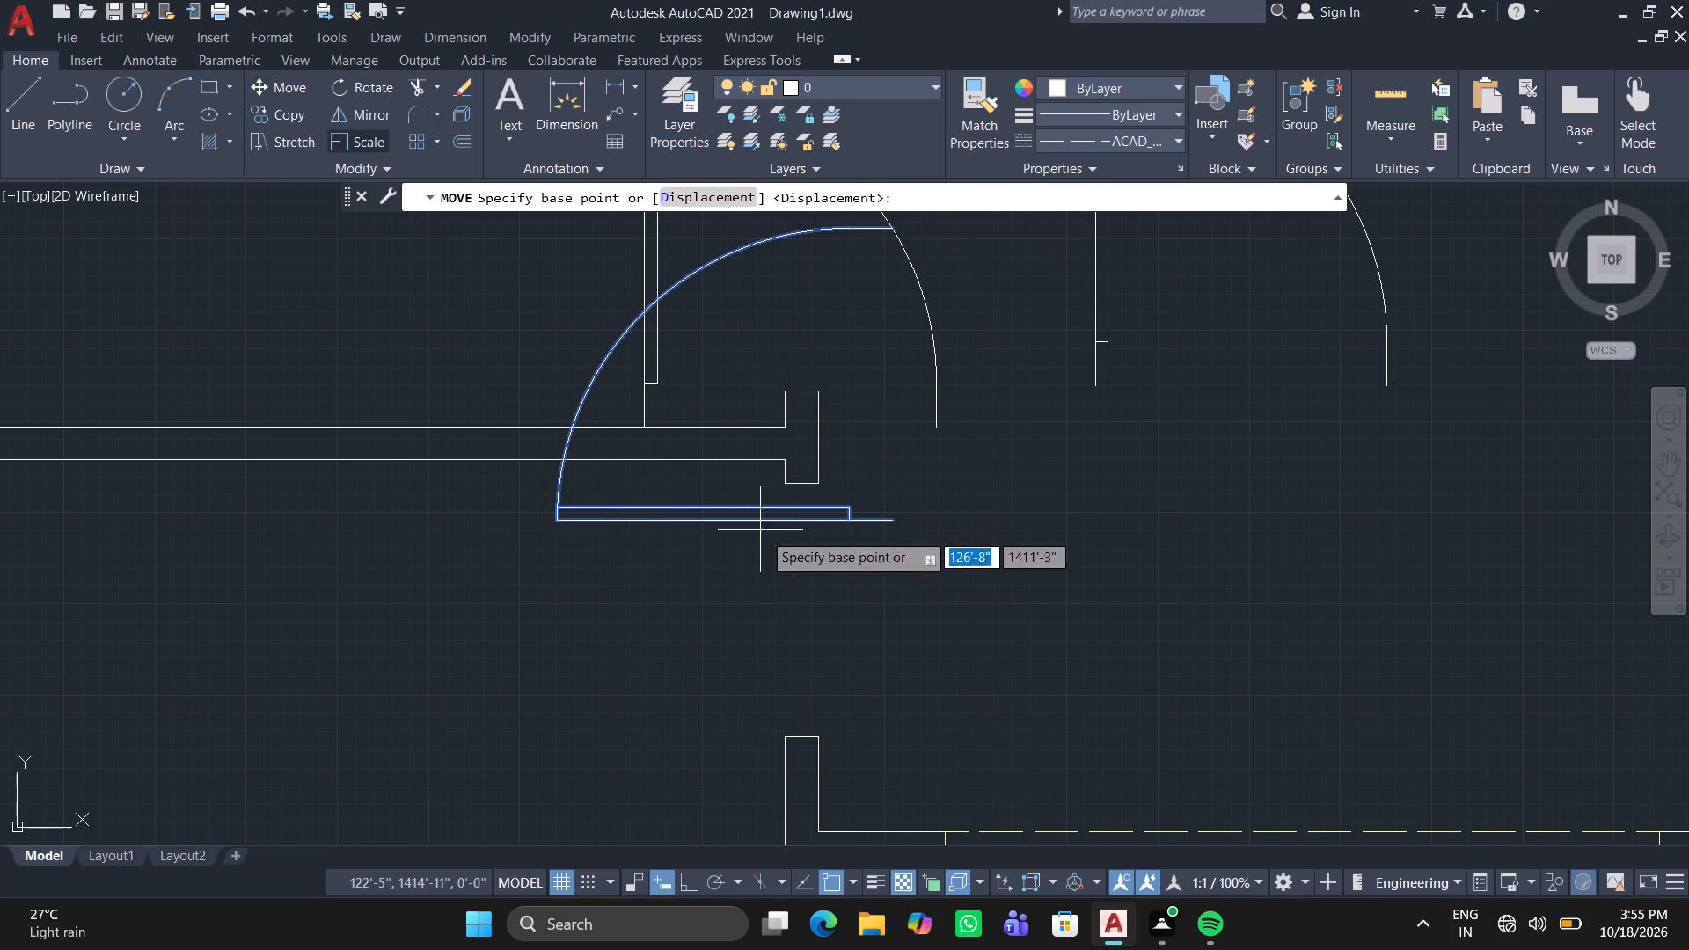
left_click(887, 519)
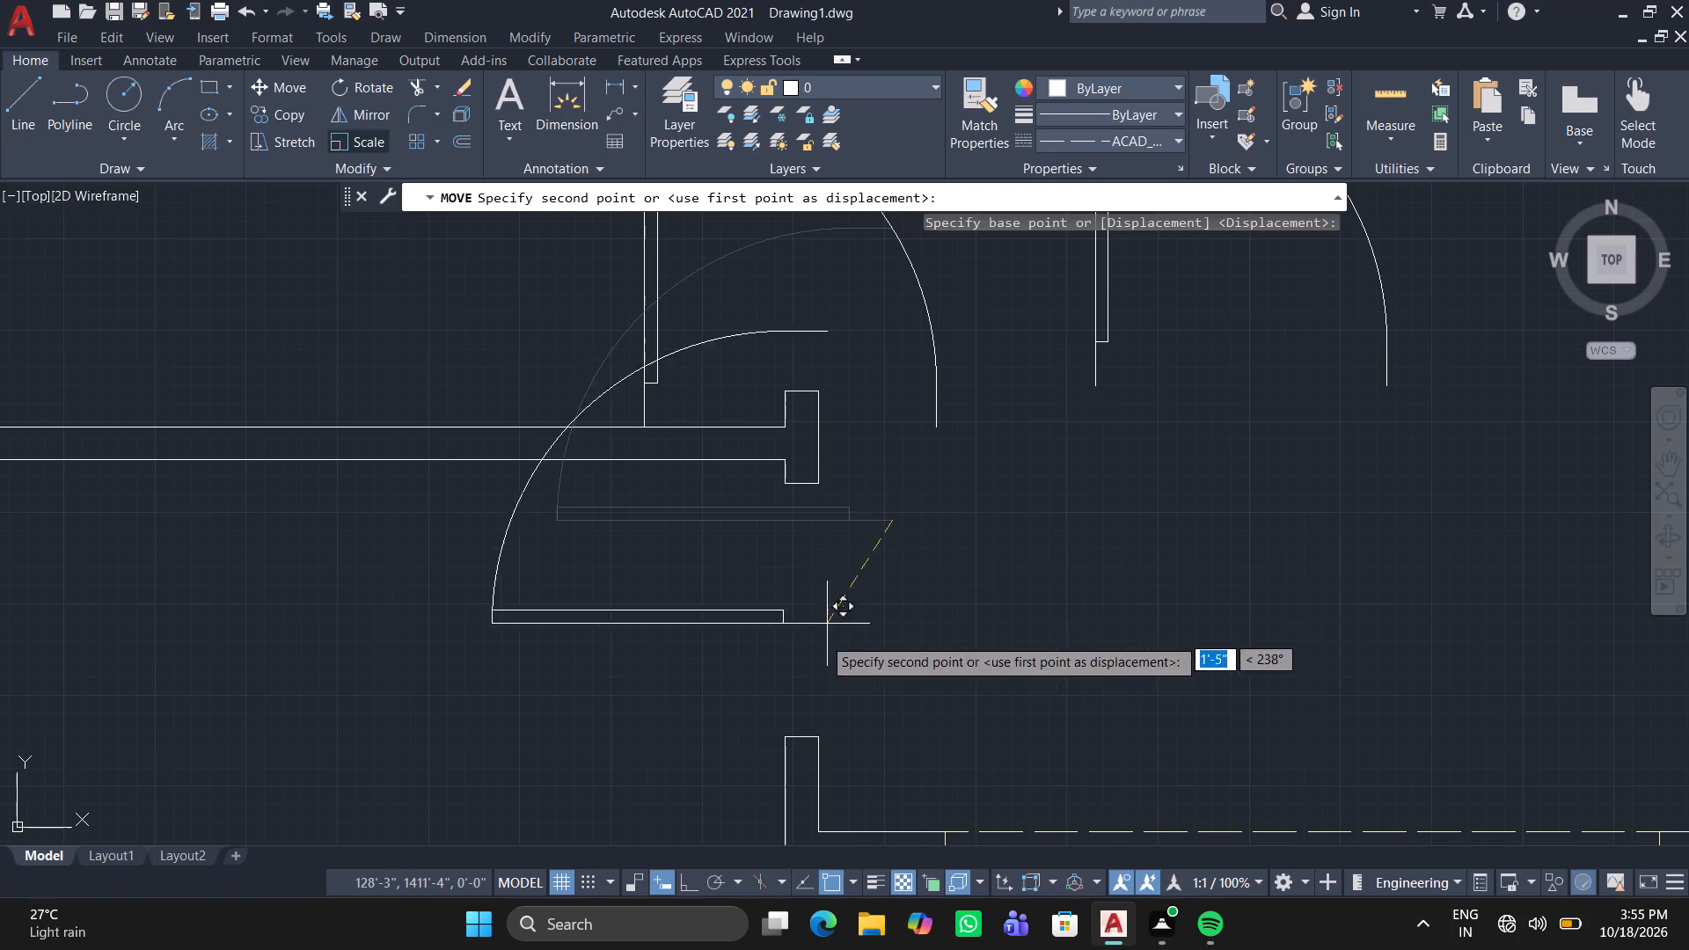
left_click(816, 737)
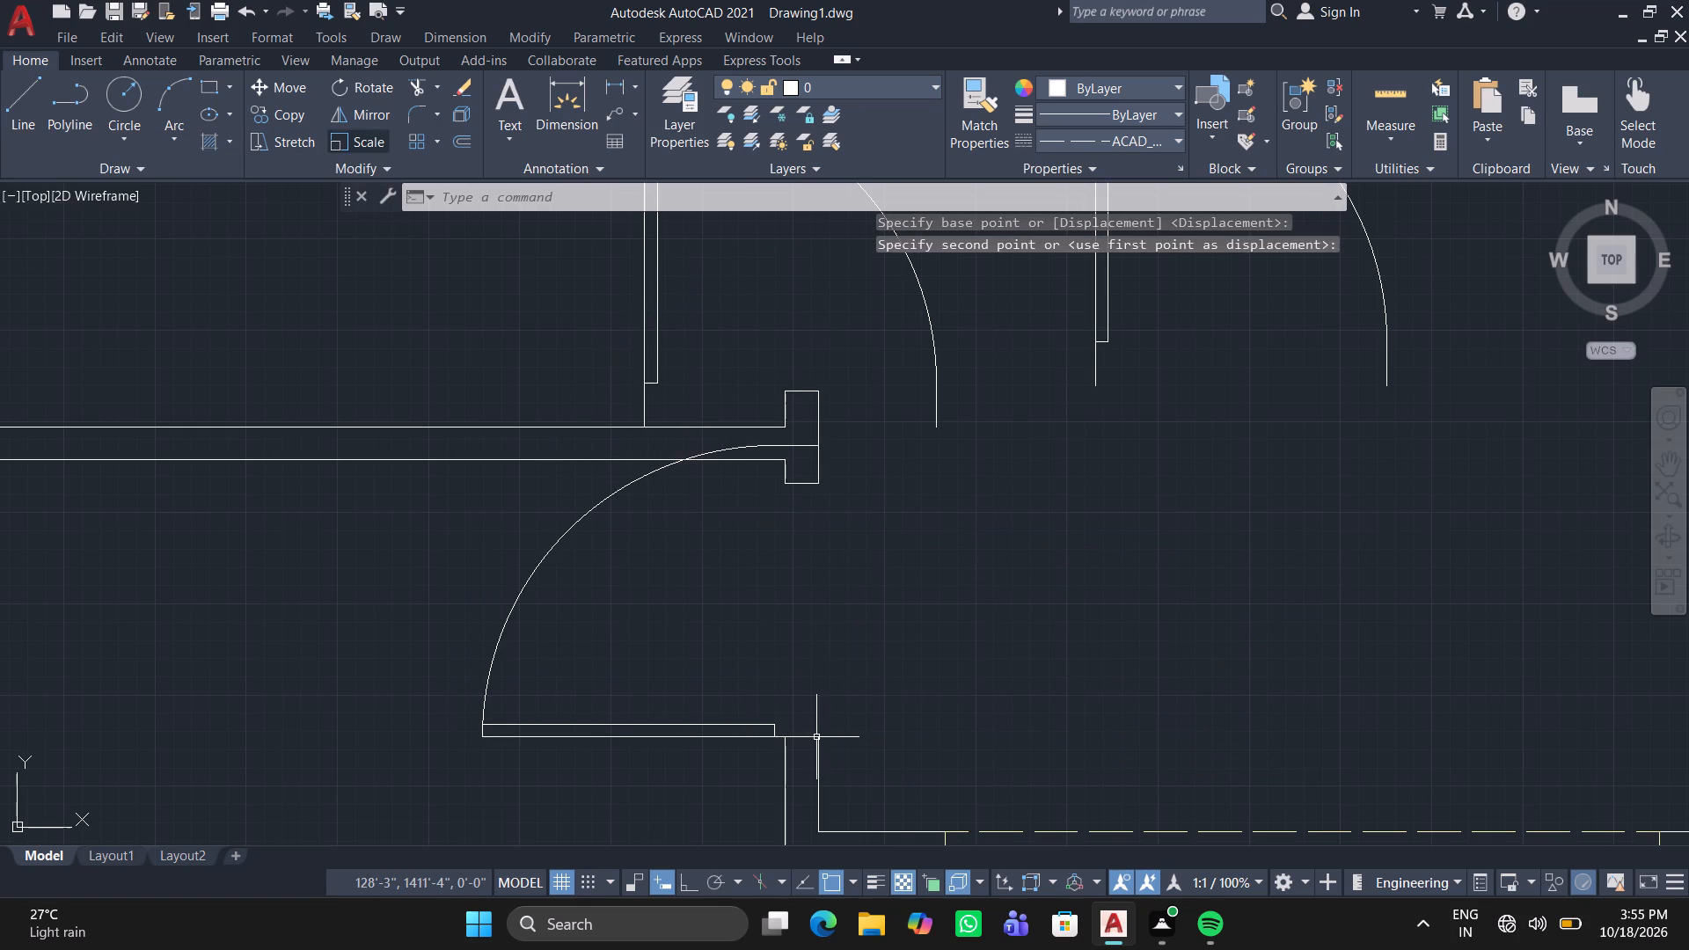
Resize the placed interior door so its far end line sits a little below the wall stub above the gap.
left_click(731, 449)
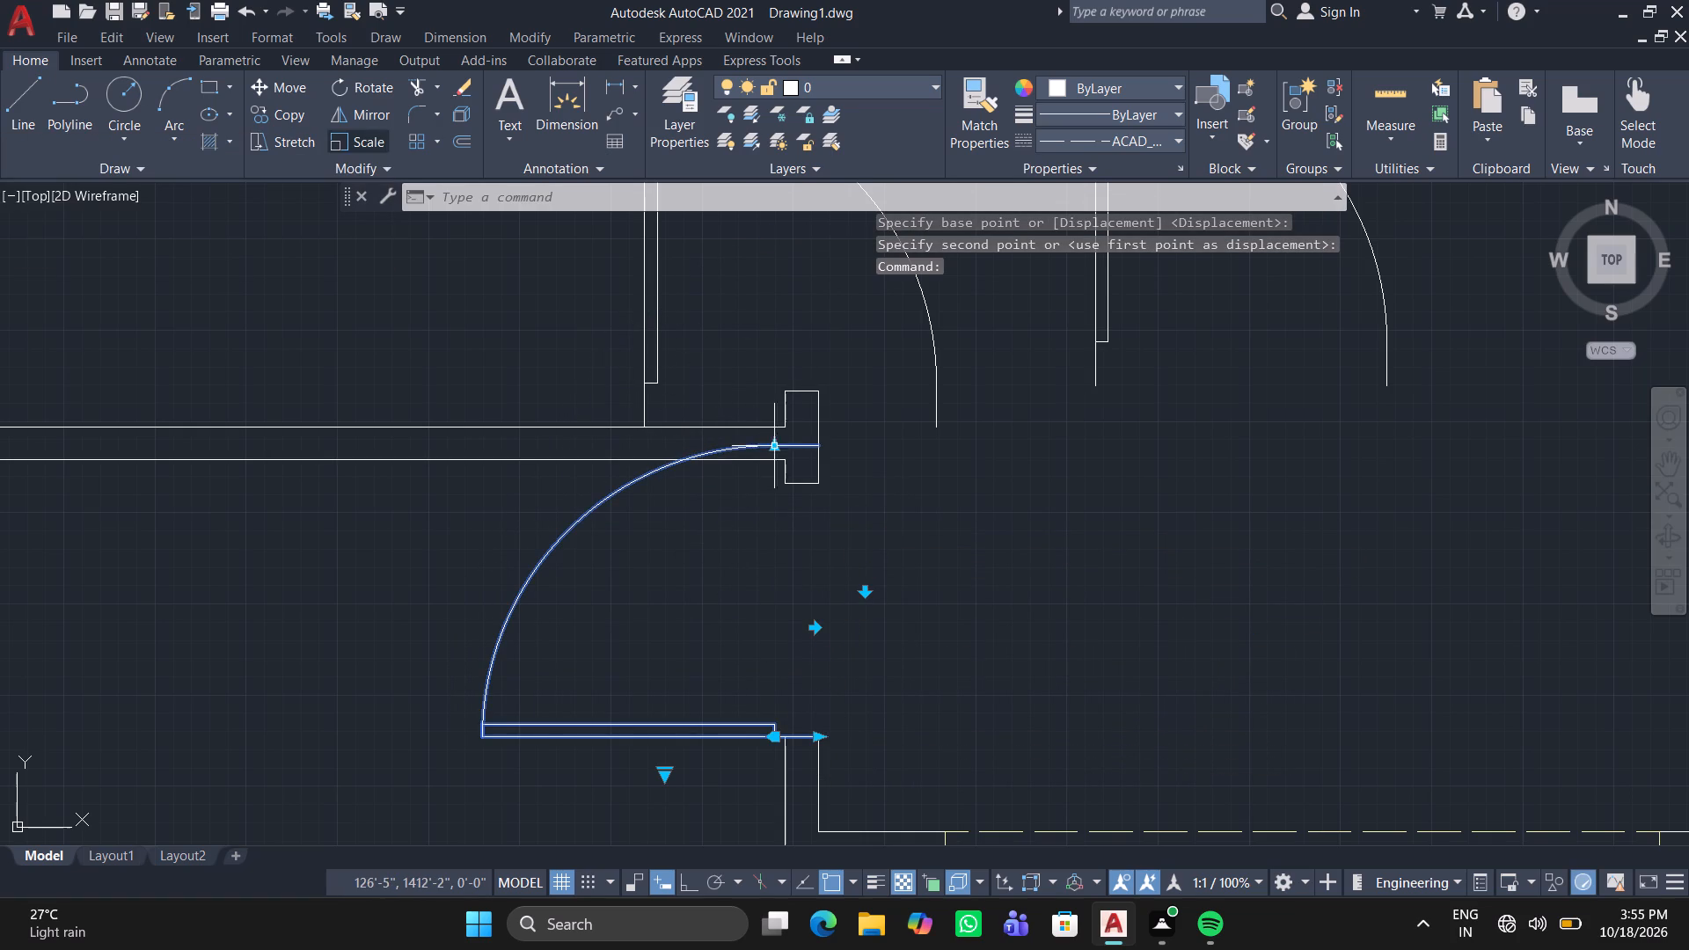
left_click(776, 444)
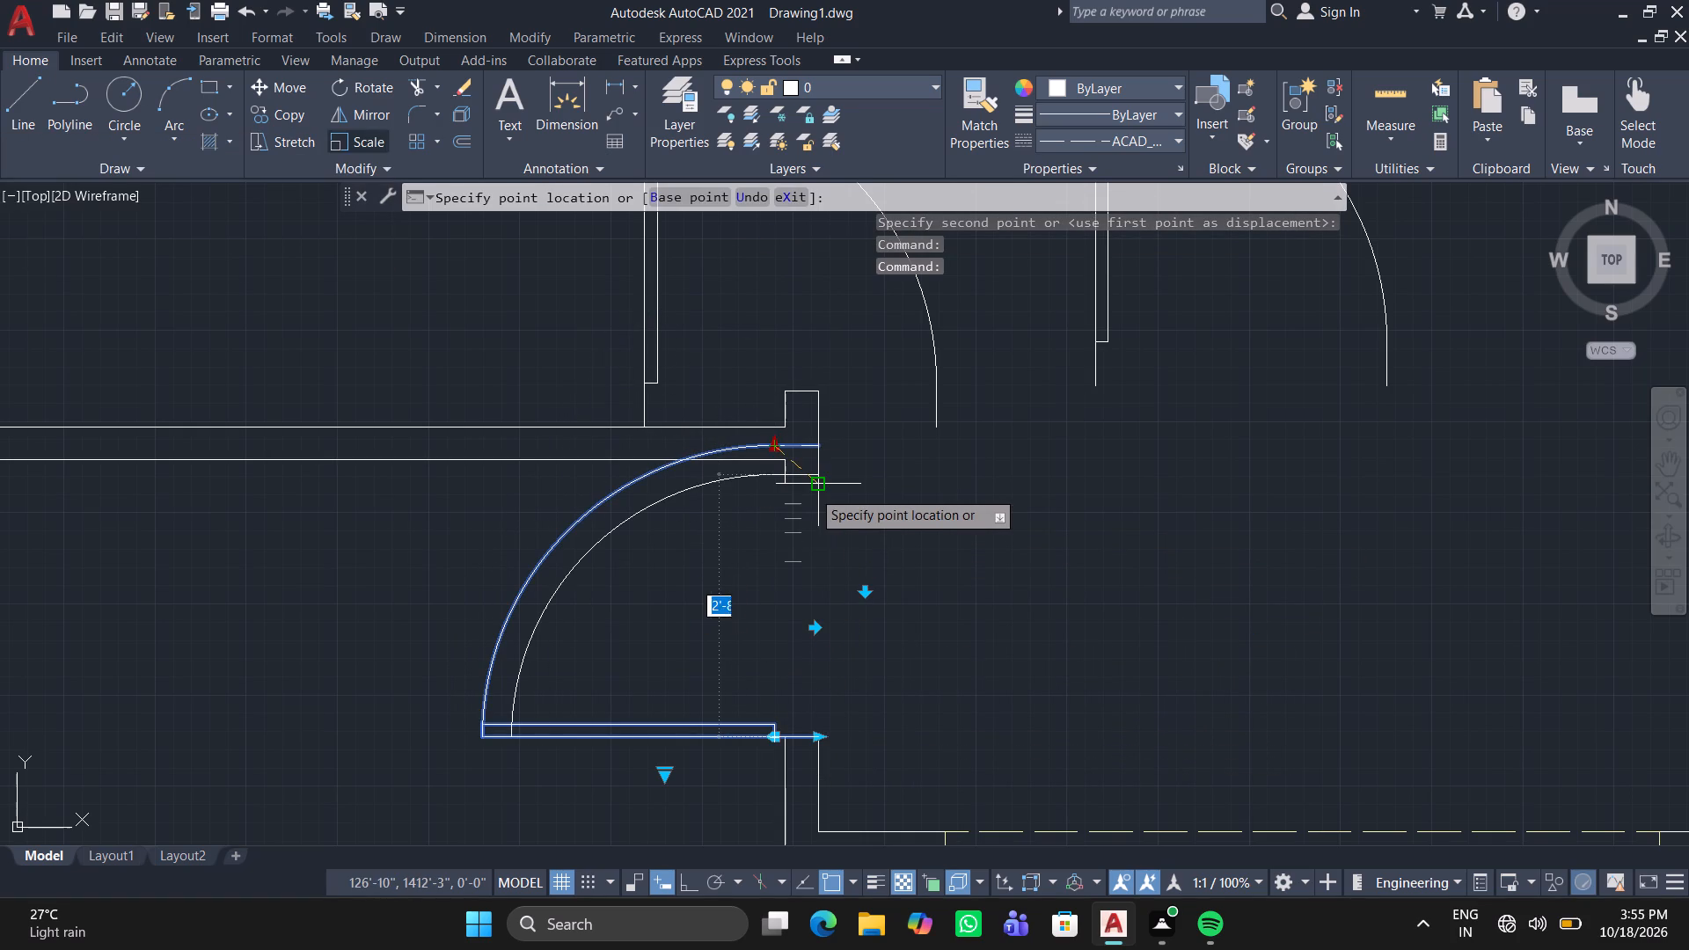
scroll(821, 482, "up", 3)
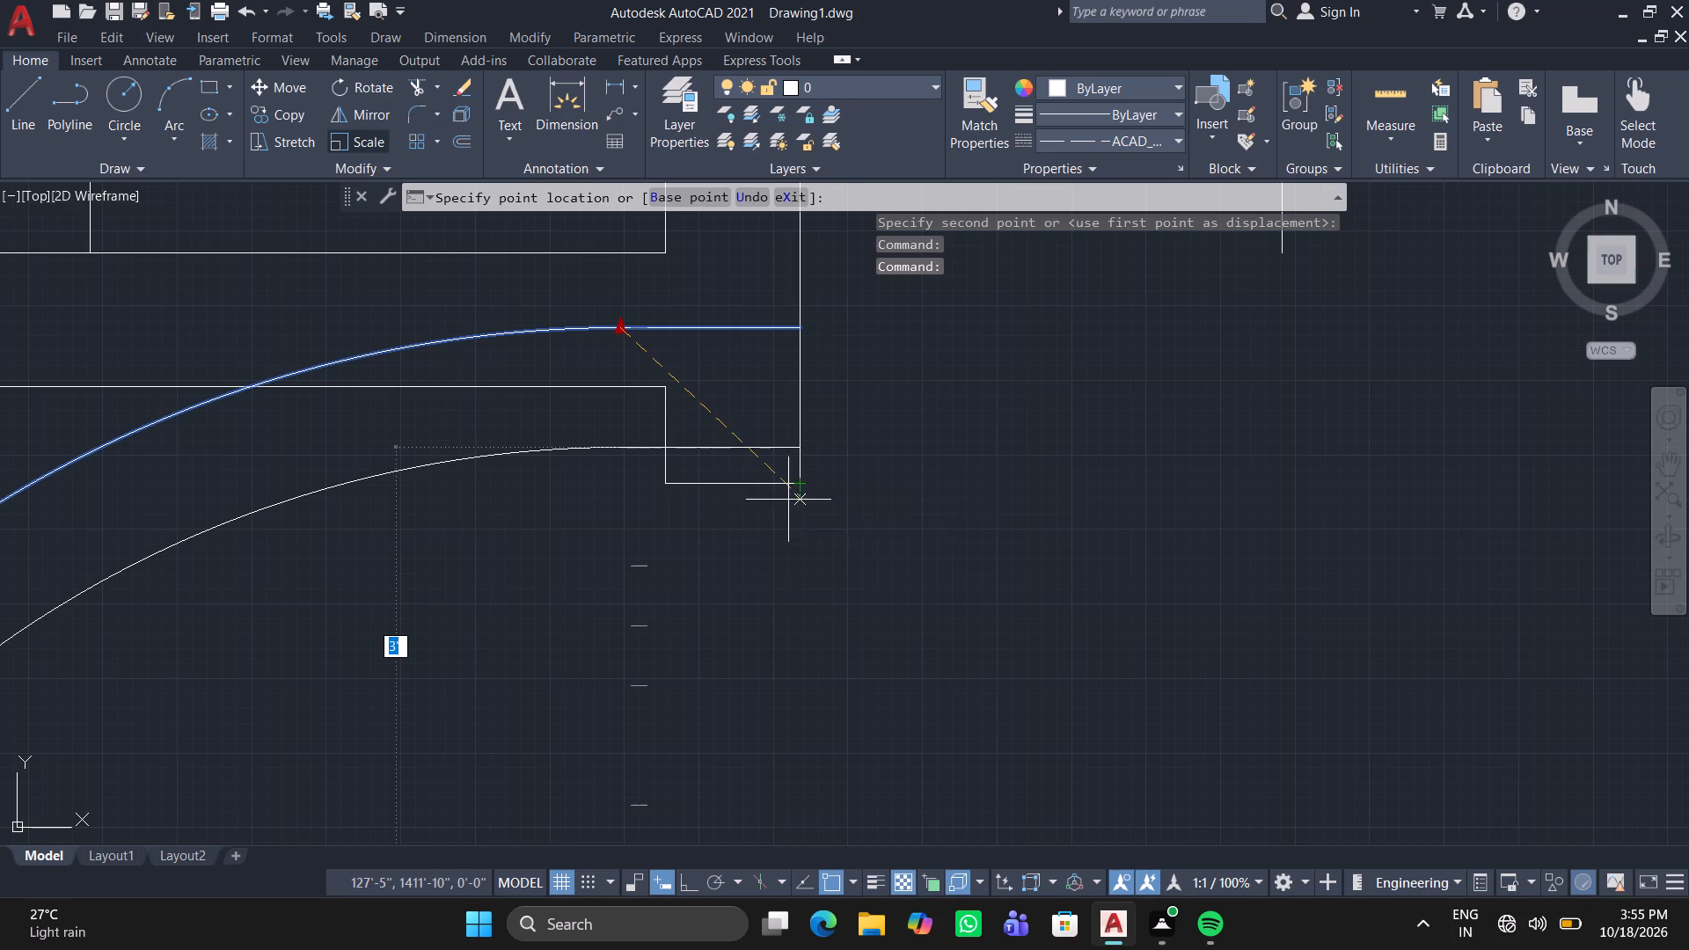
left_click(785, 531)
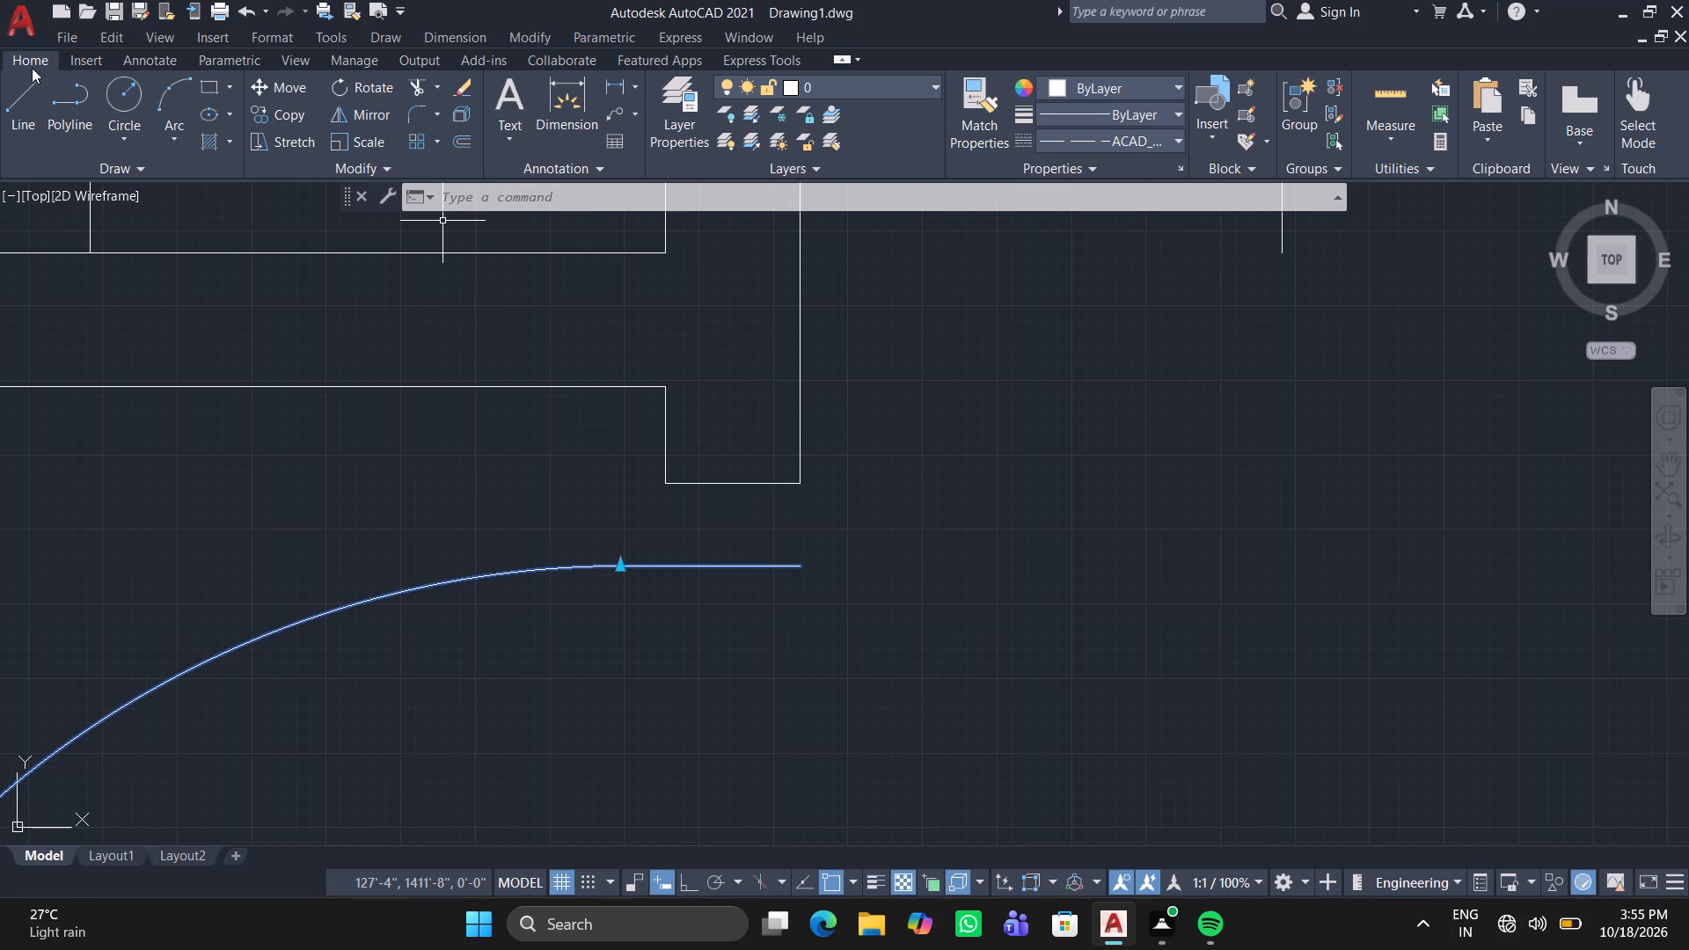
Draw lines extending both sides of the wall stub from its lower corners down to the resized door's end line.
left_click(18, 90)
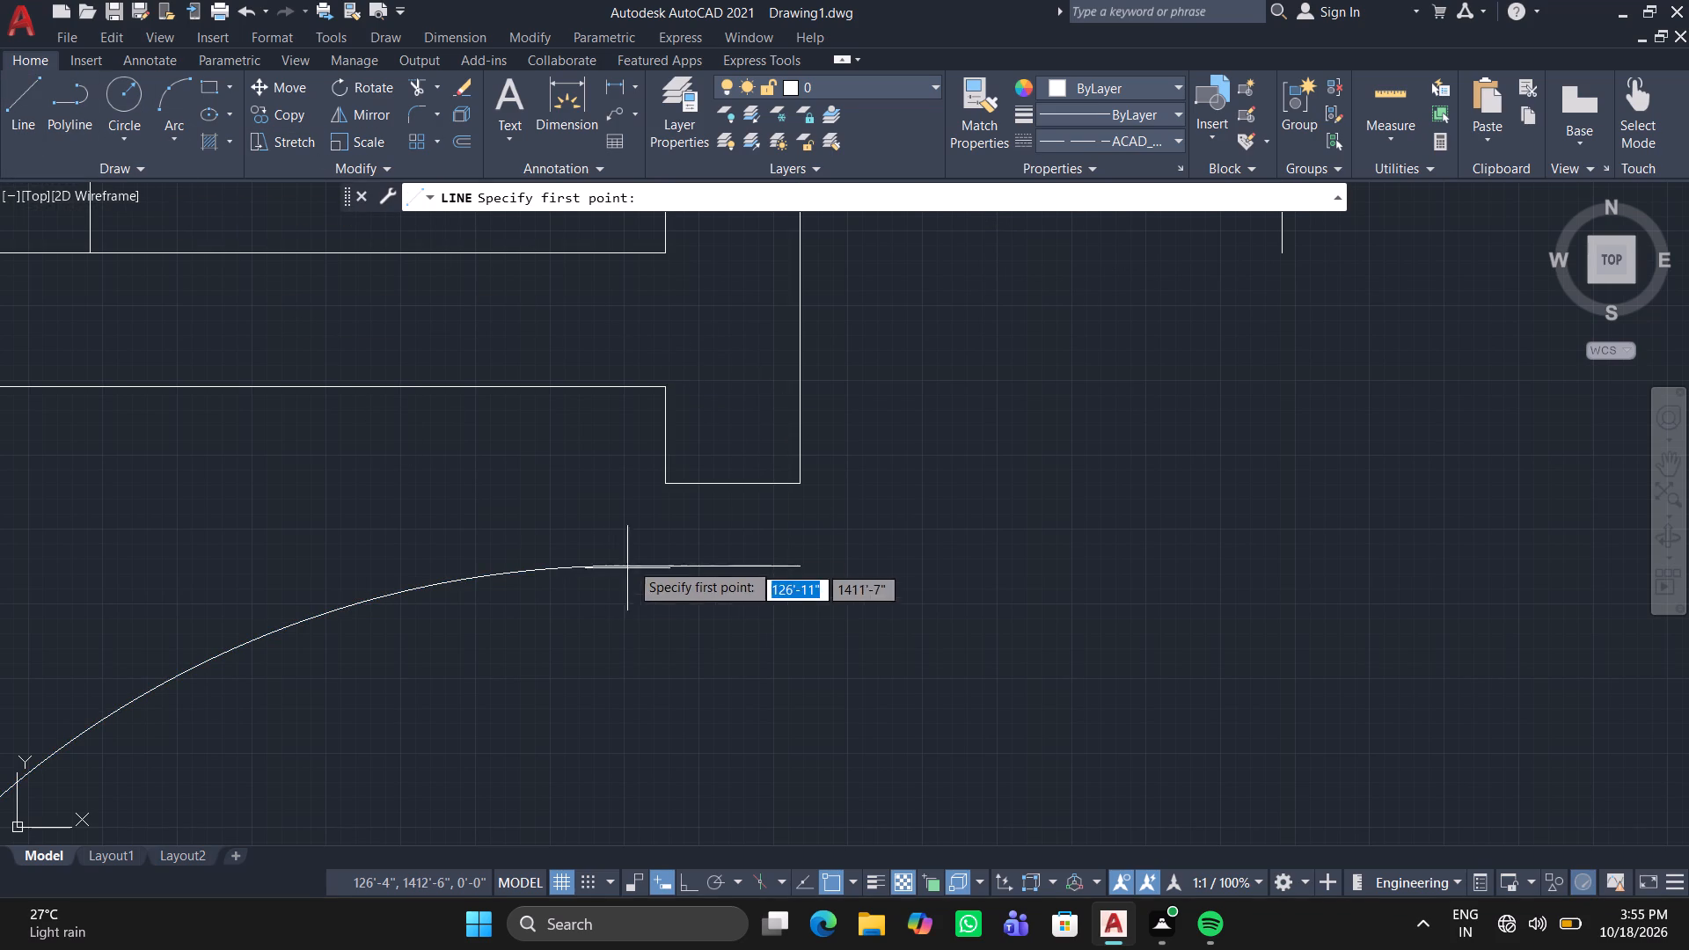
left_click(656, 482)
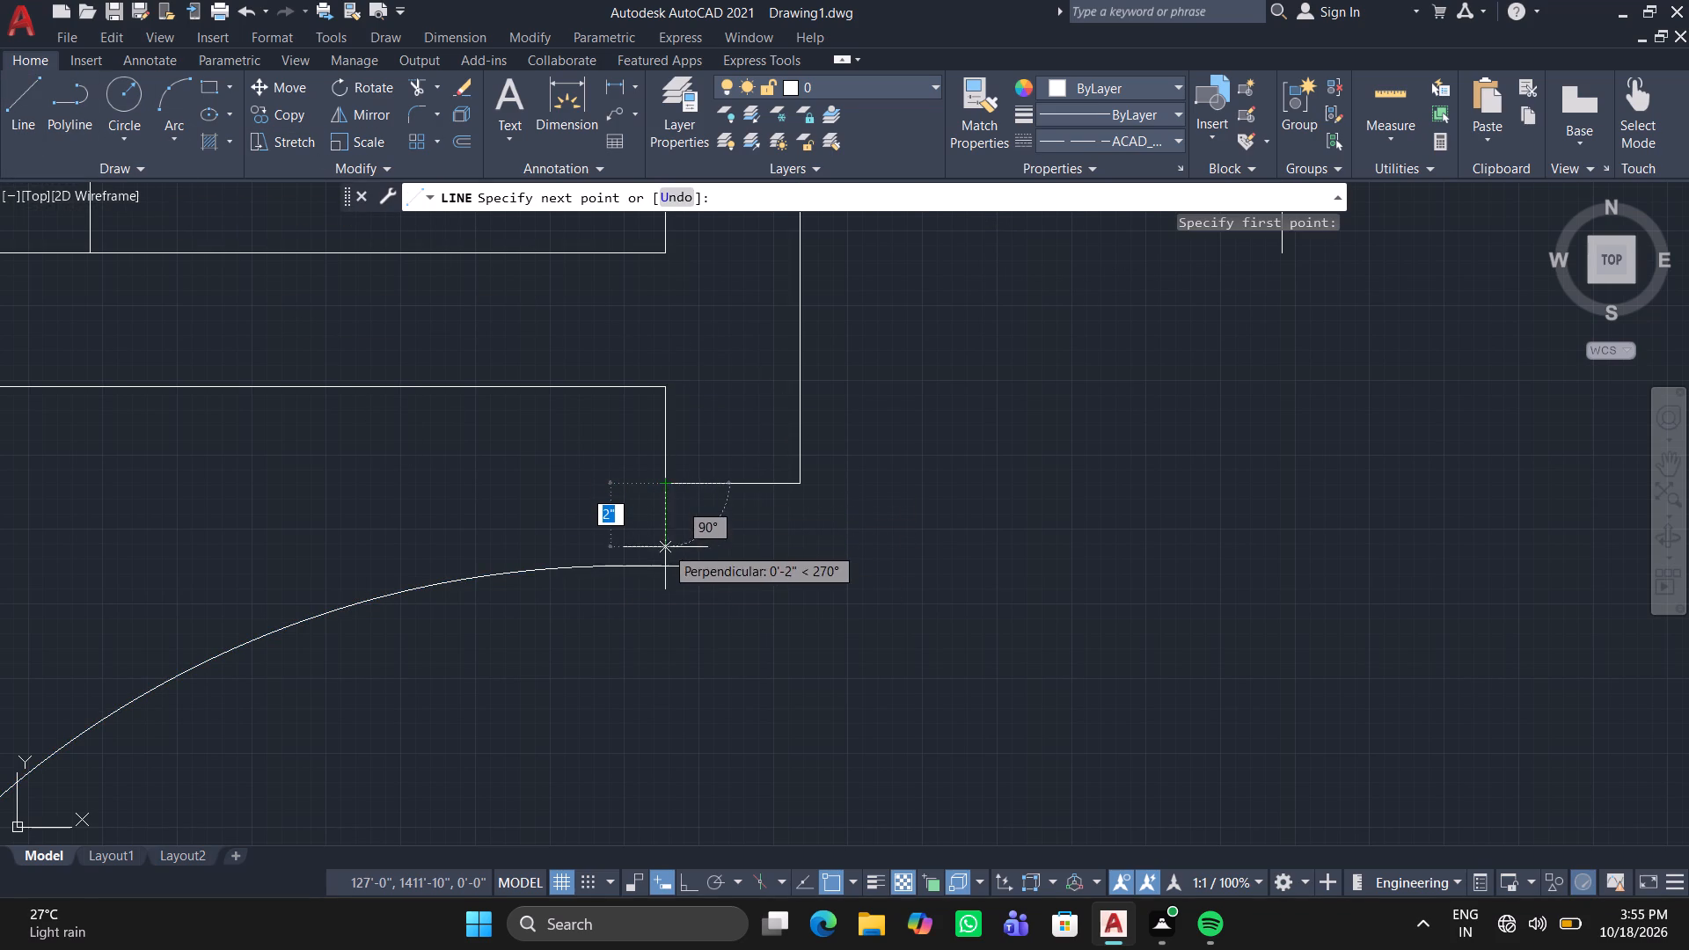
double_click(662, 575)
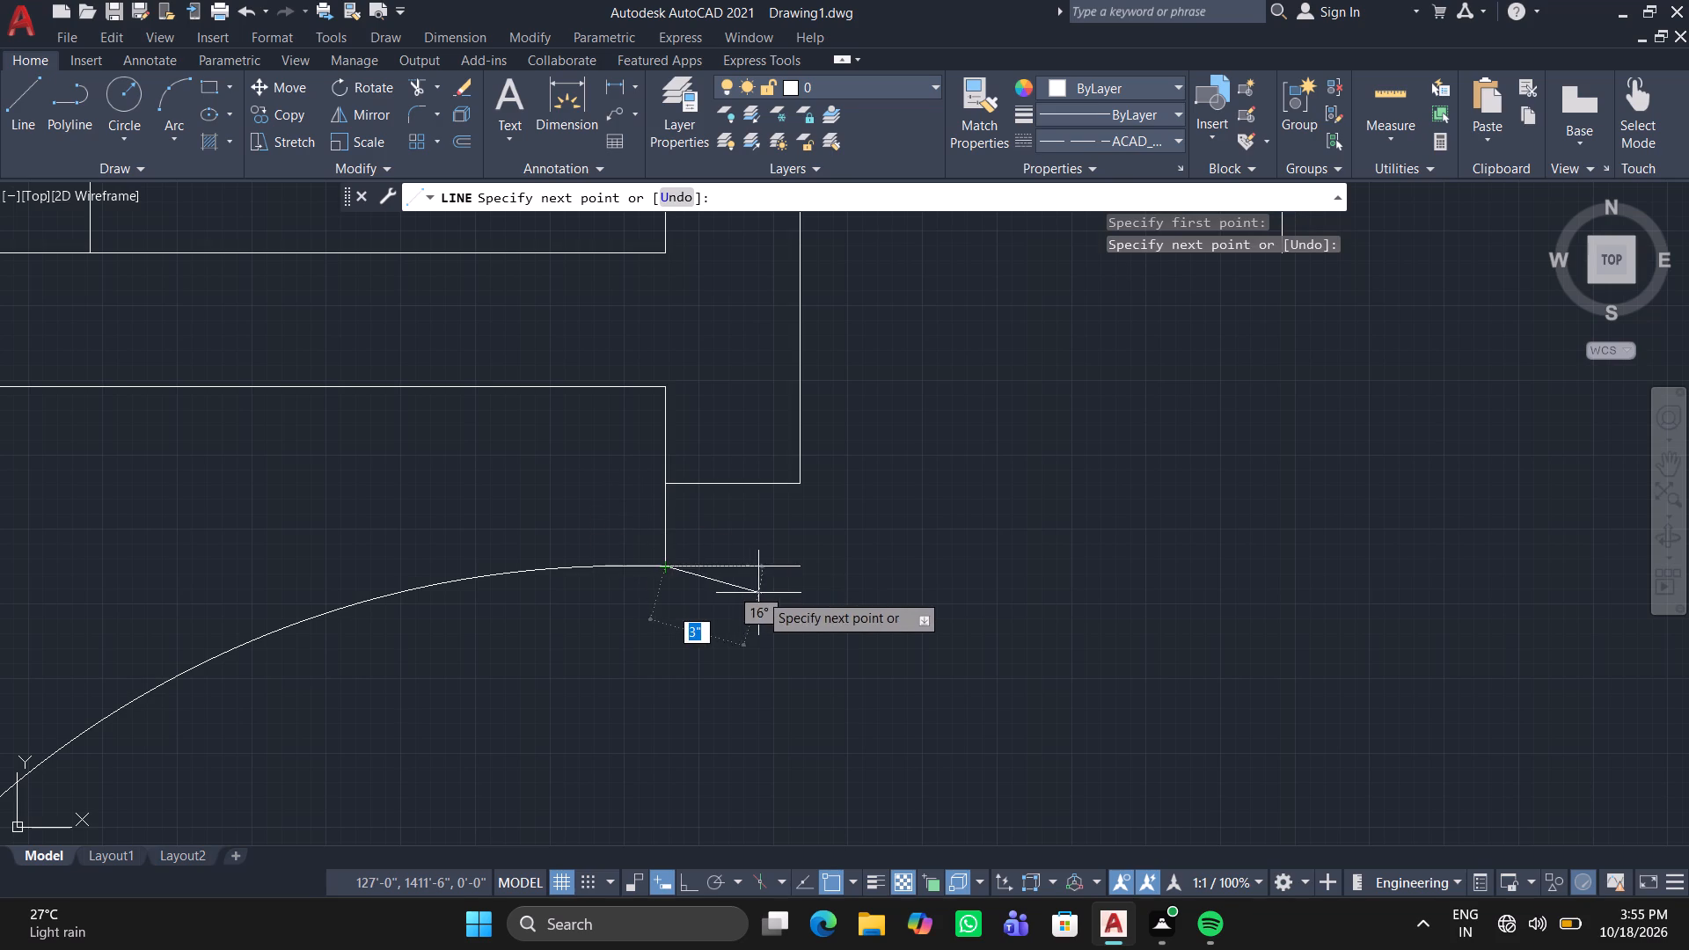
left_click(808, 482)
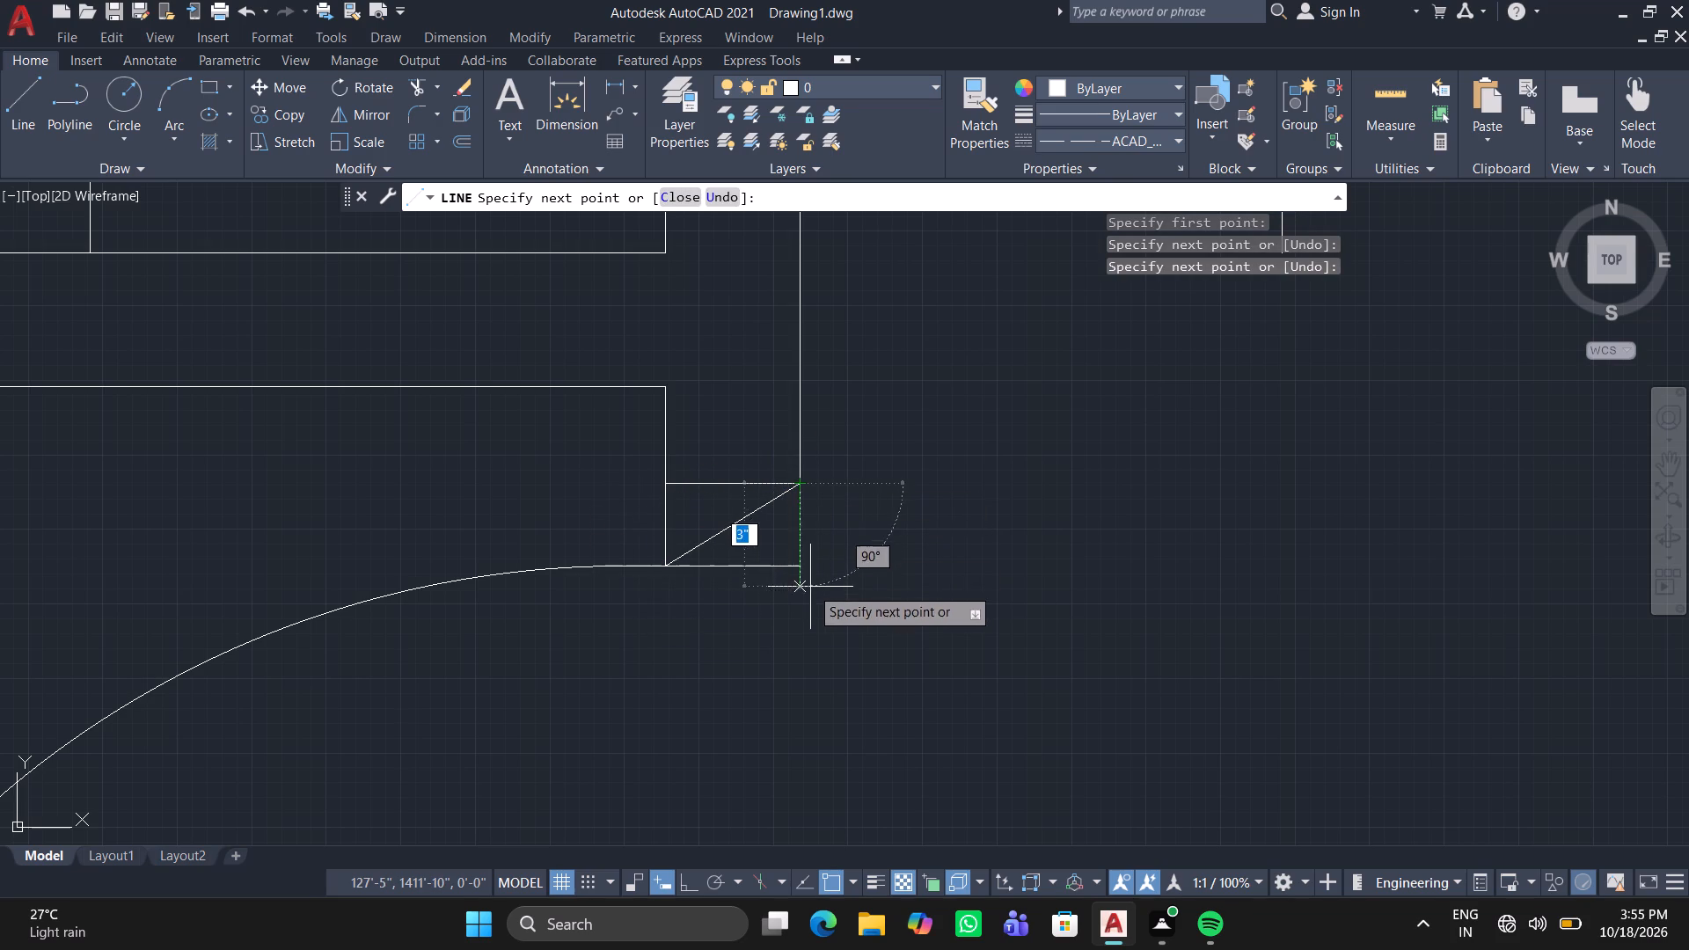
left_click(800, 563)
key("space")
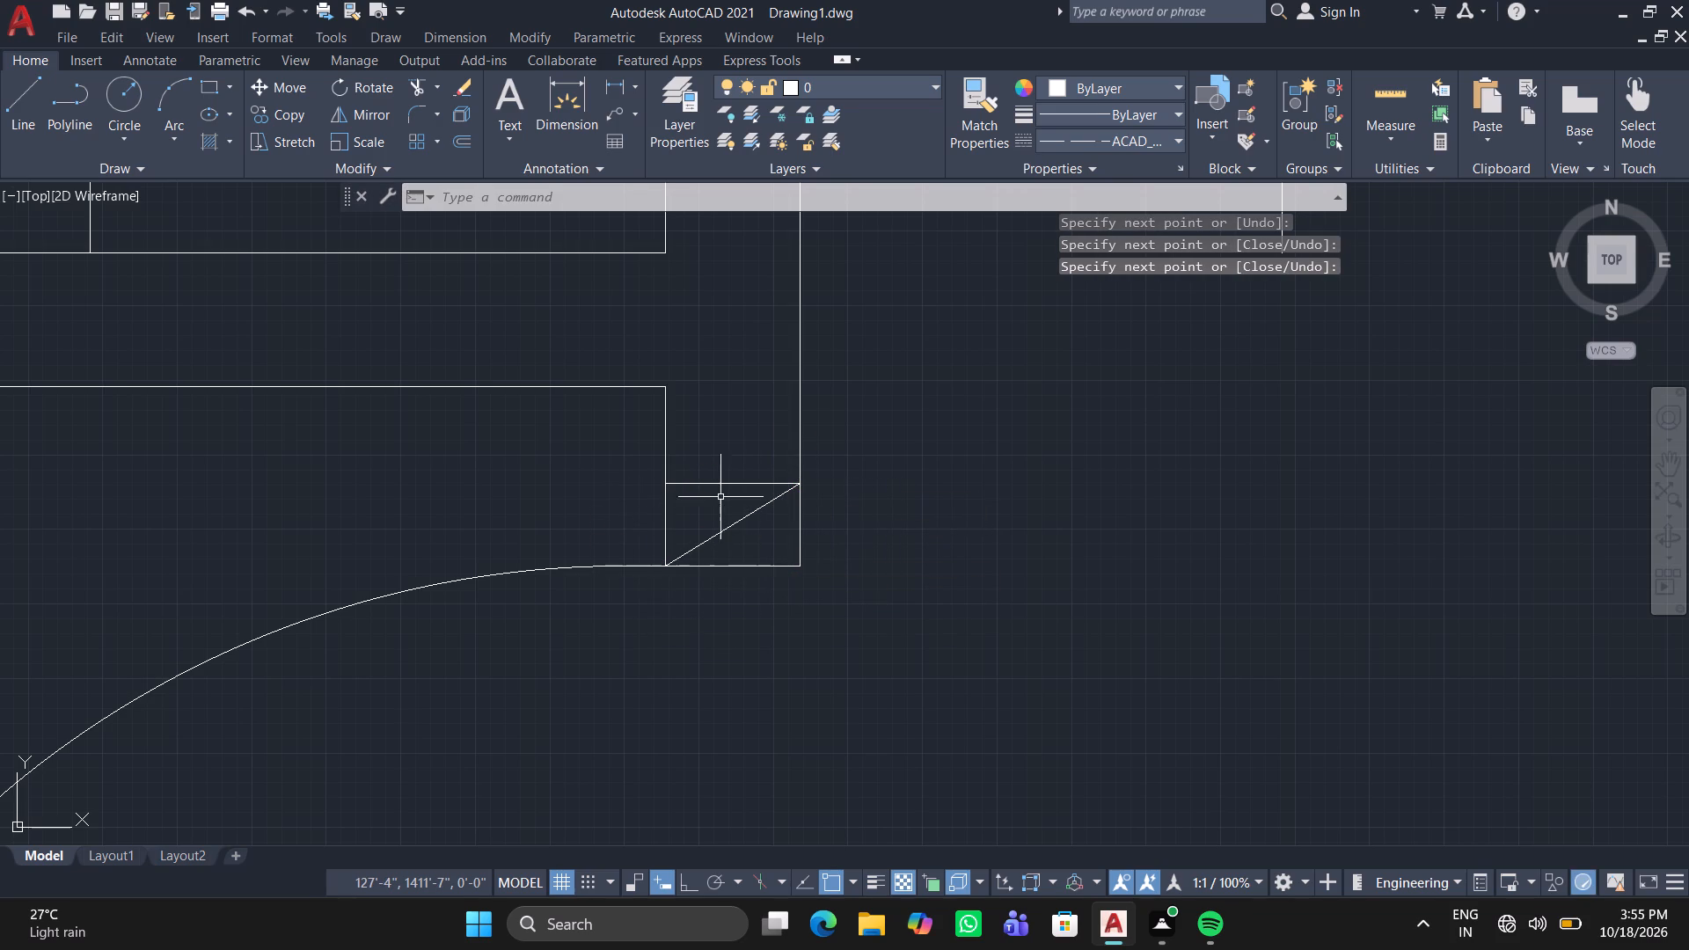
Delete the stray diagonal line and the stub's old end line between the two wall extensions.
left_click(728, 527)
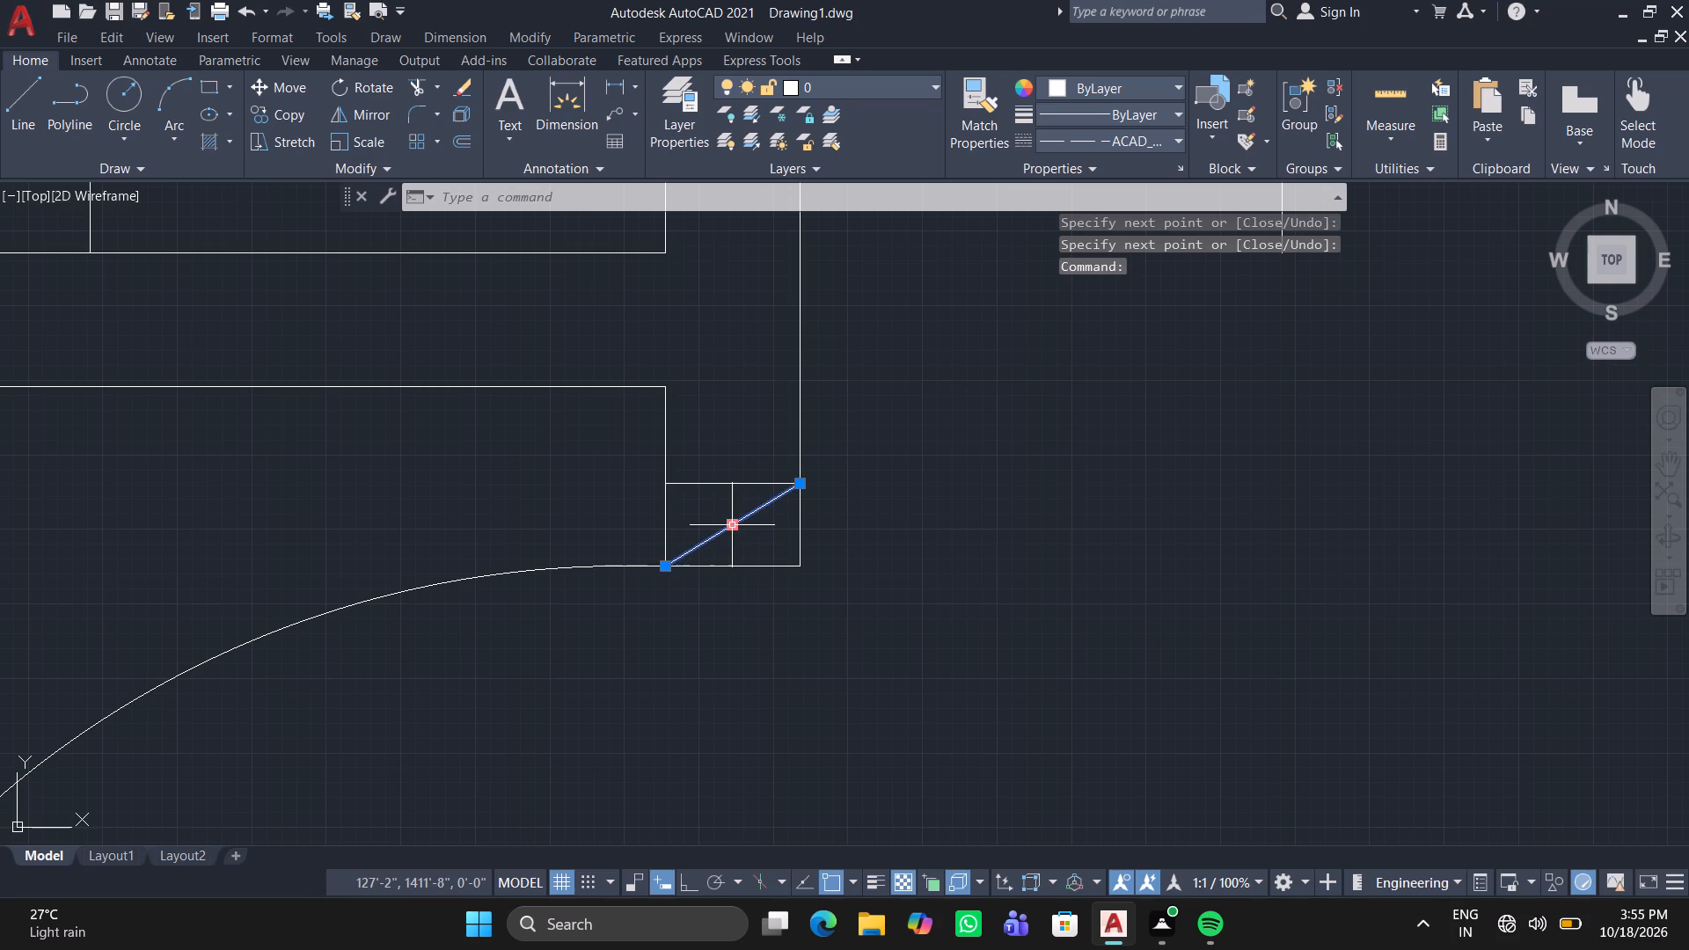
key("Delete")
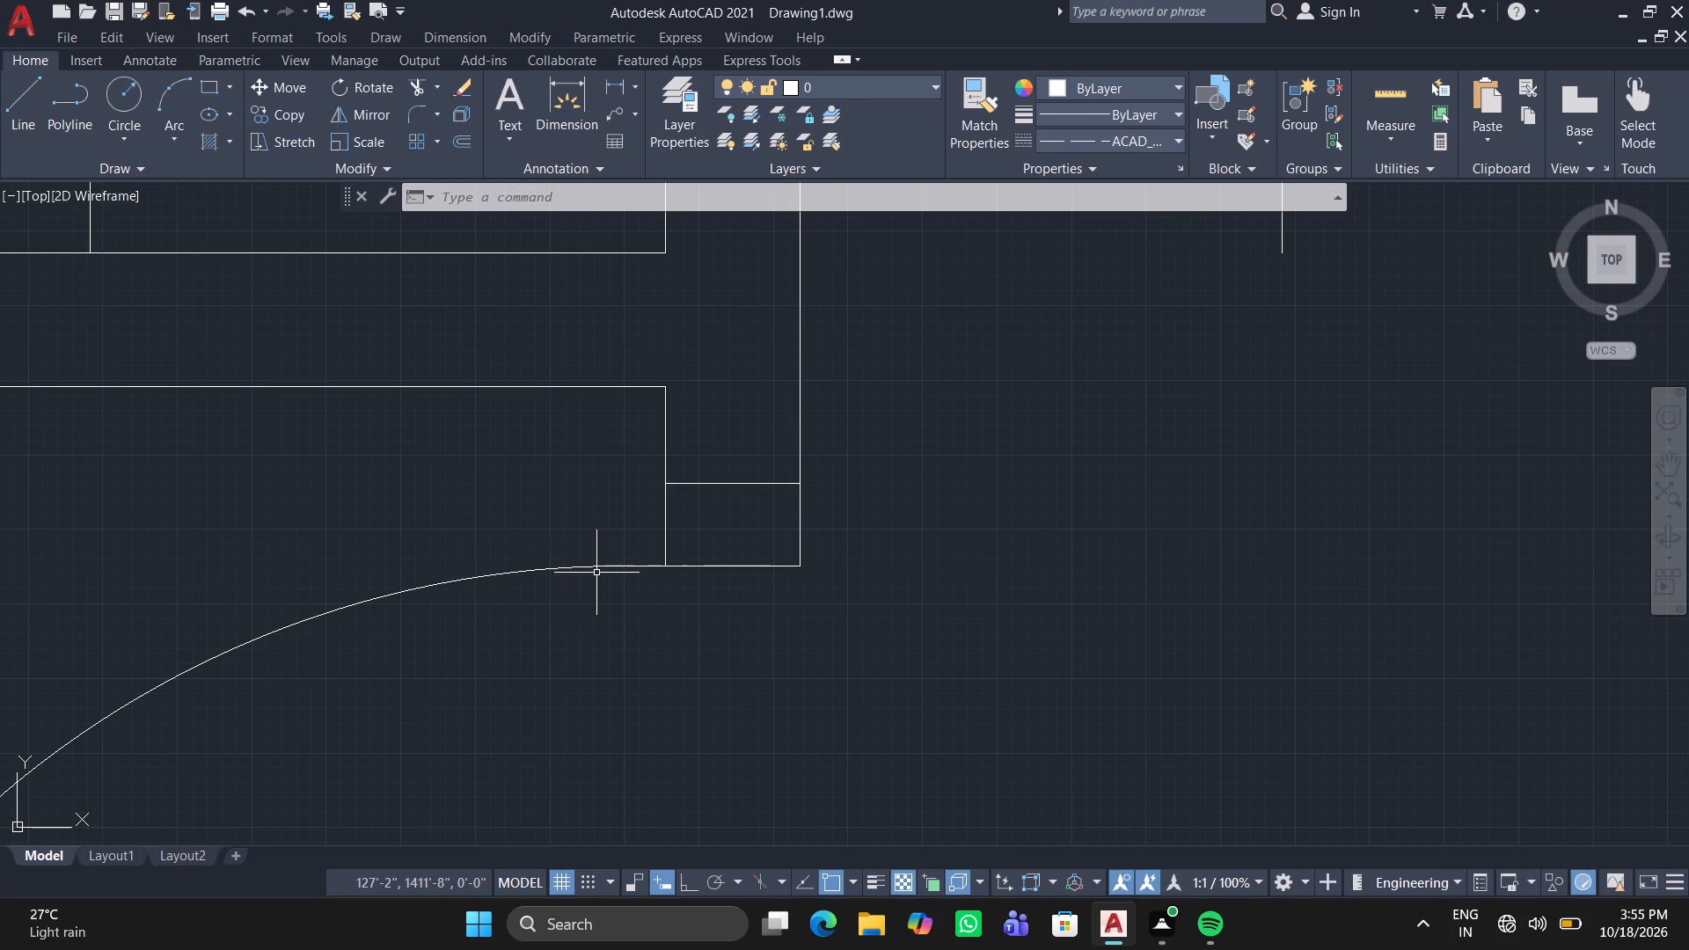
left_click(724, 481)
key("Delete")
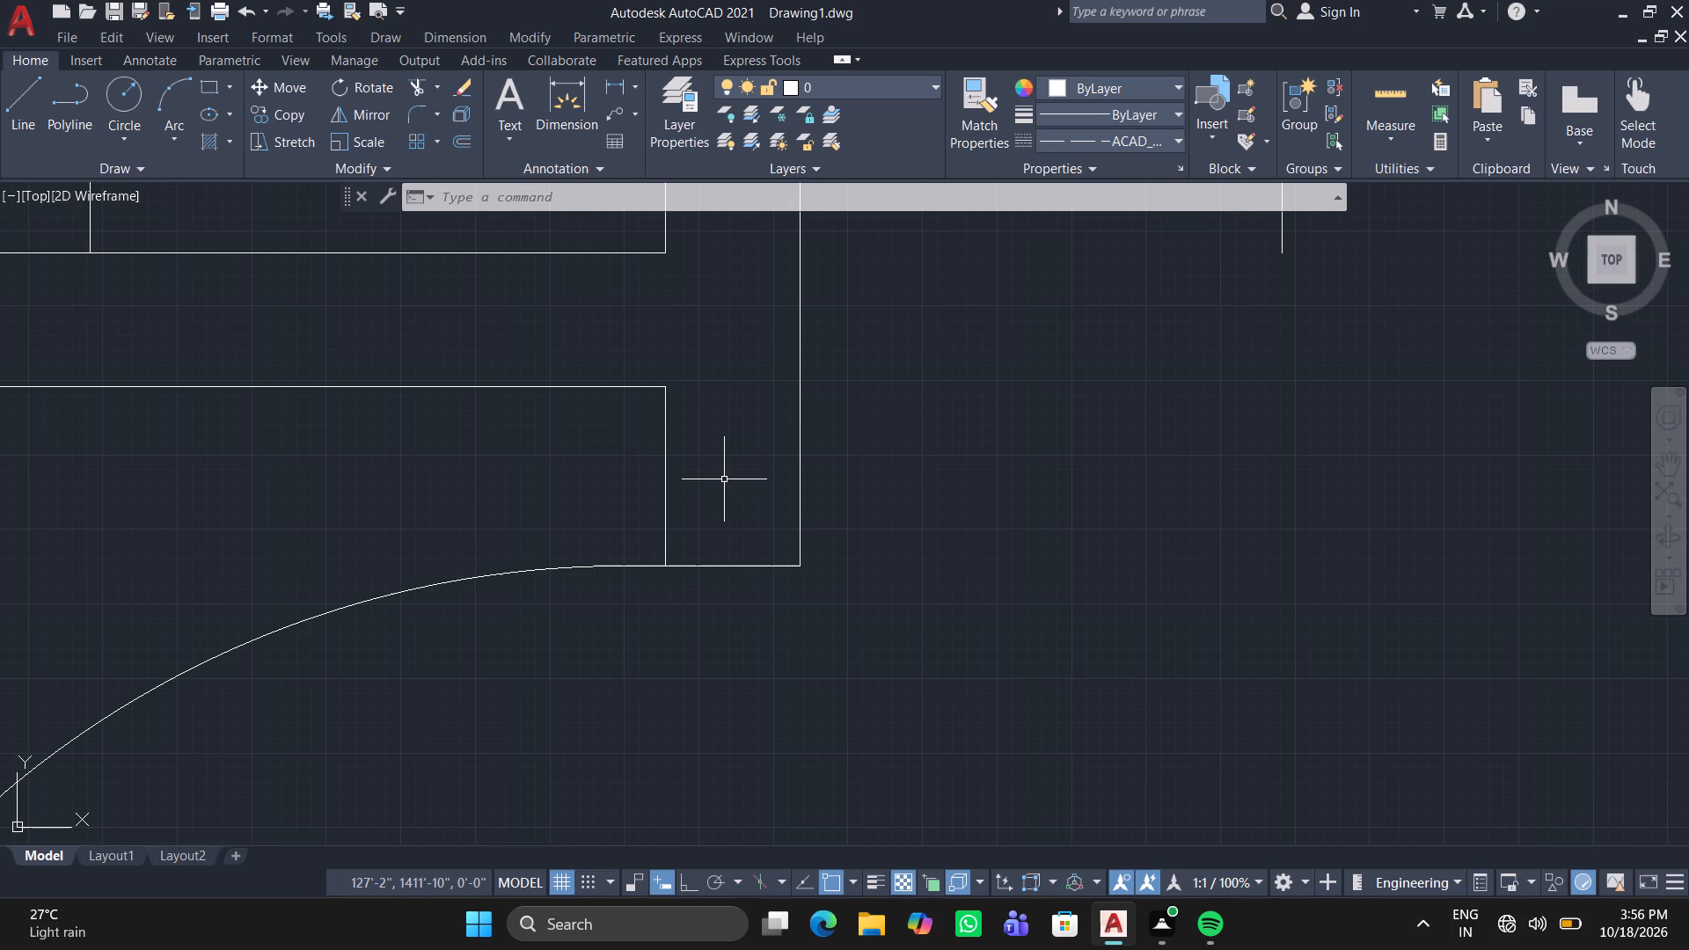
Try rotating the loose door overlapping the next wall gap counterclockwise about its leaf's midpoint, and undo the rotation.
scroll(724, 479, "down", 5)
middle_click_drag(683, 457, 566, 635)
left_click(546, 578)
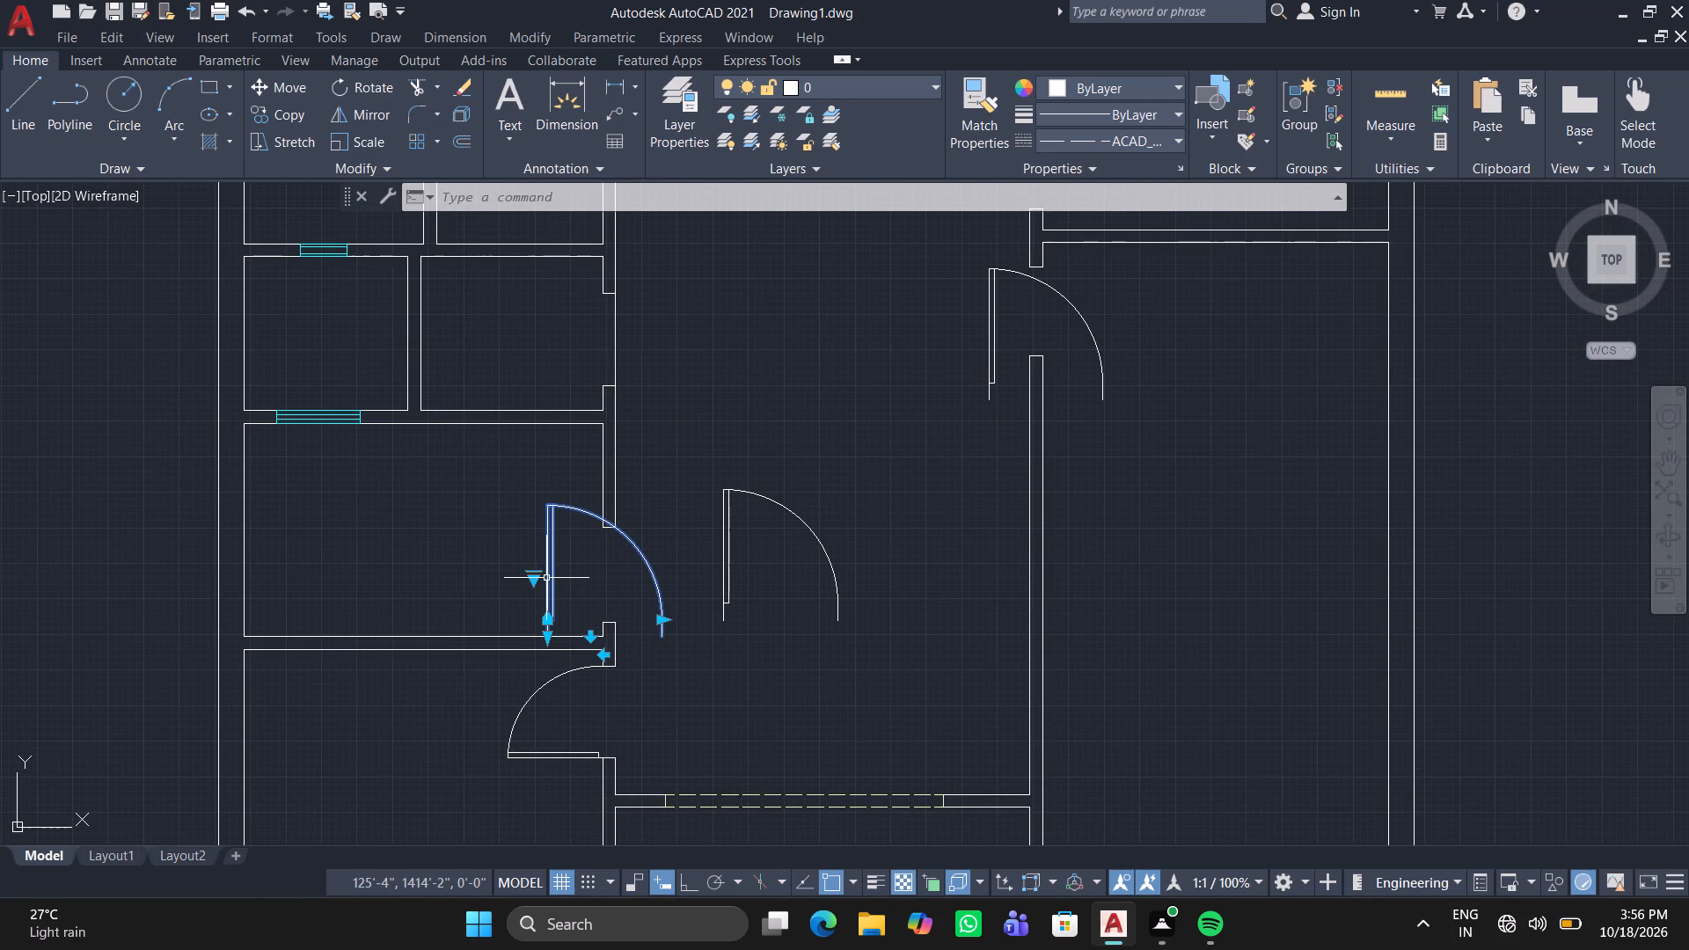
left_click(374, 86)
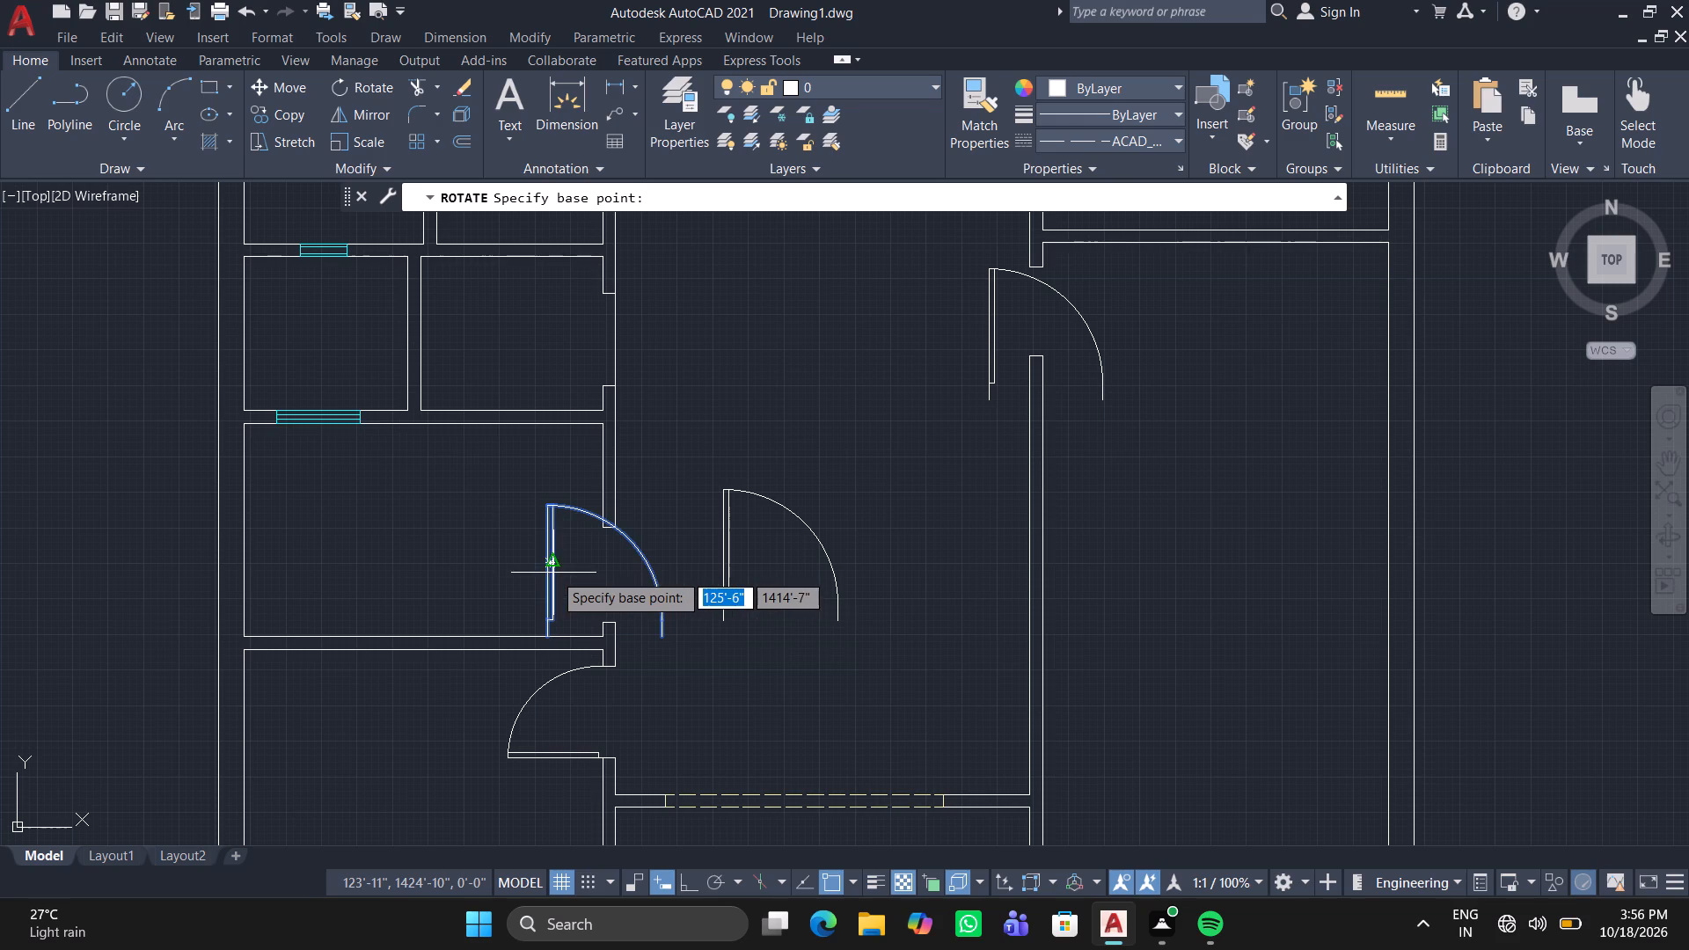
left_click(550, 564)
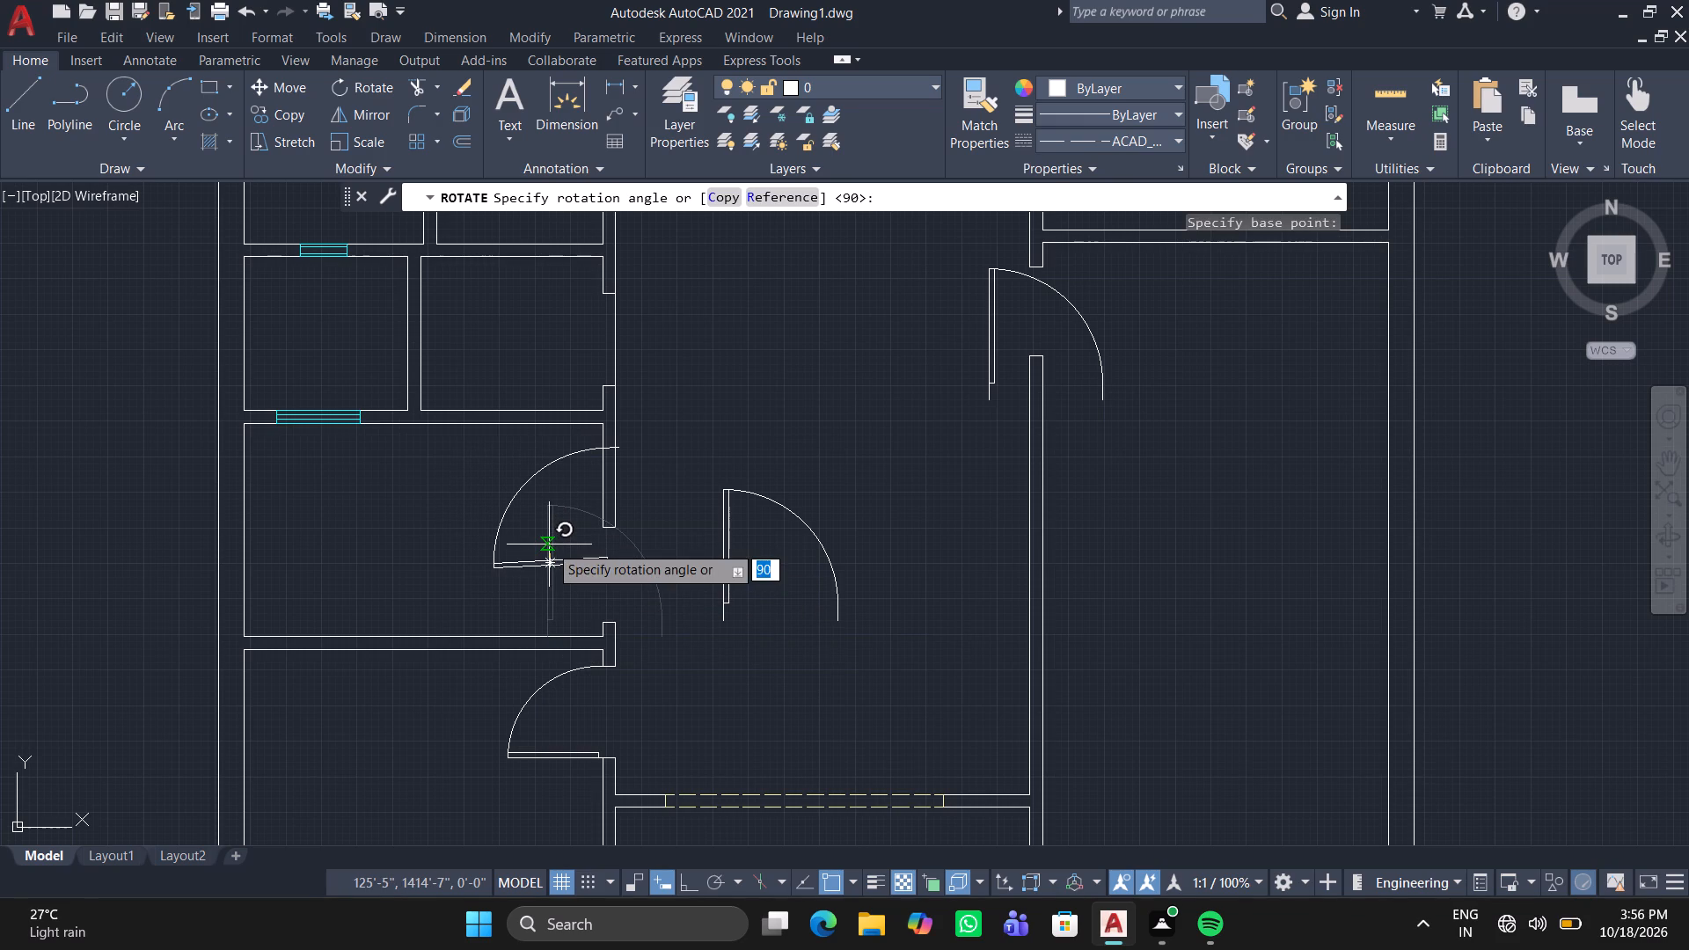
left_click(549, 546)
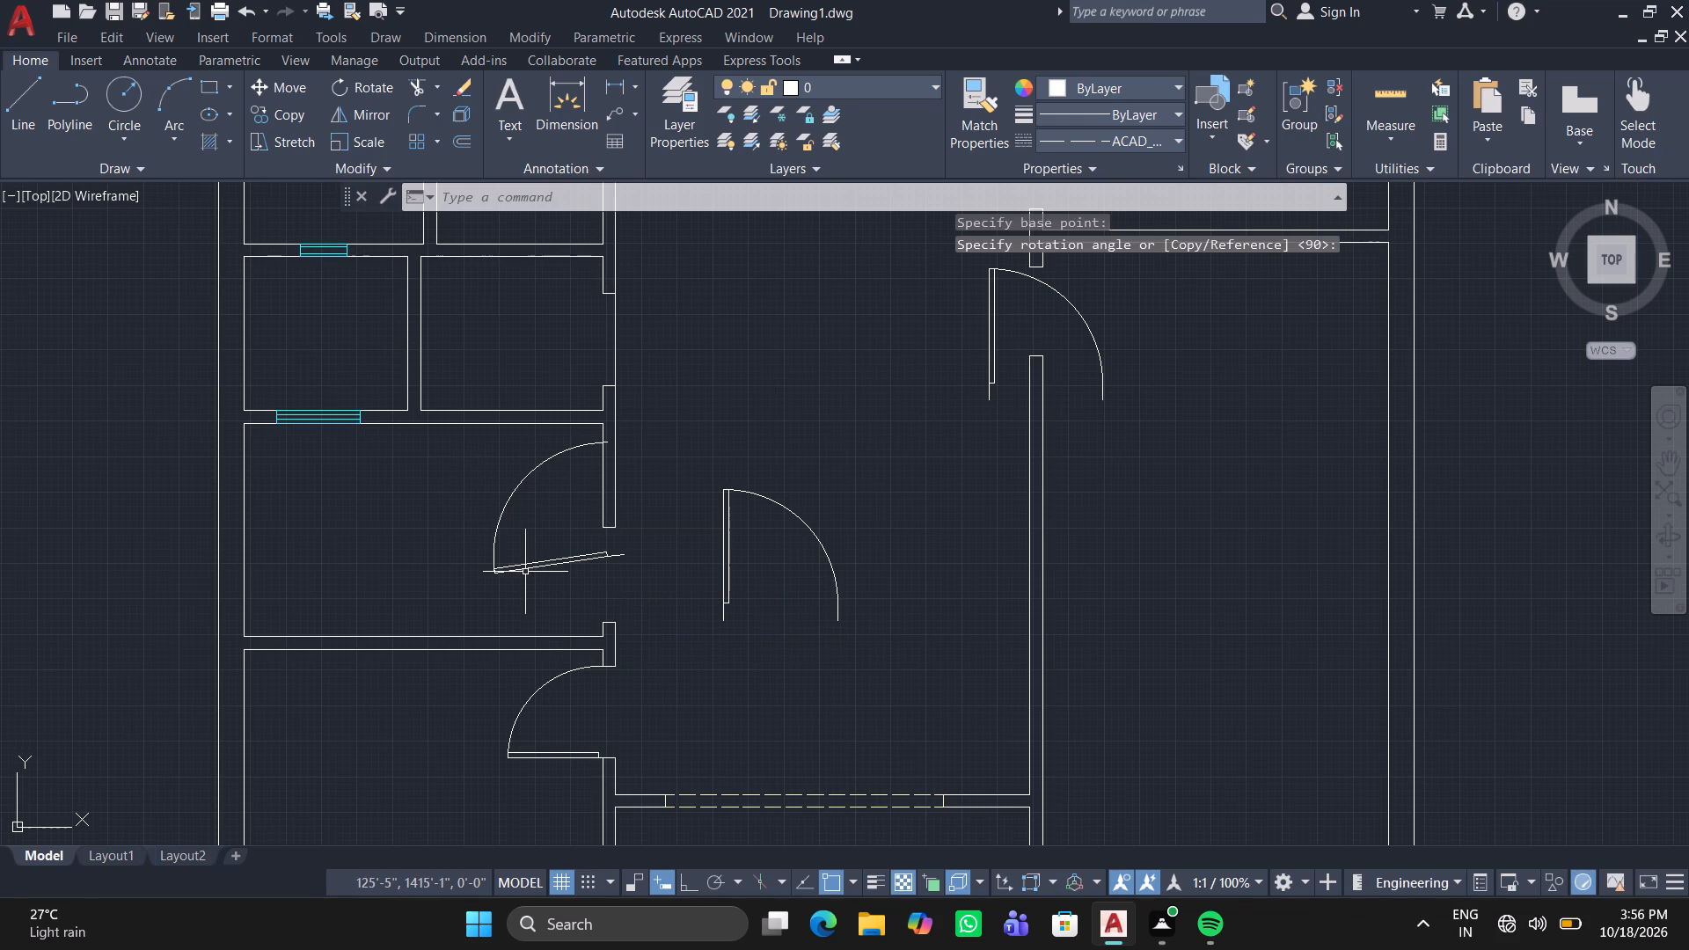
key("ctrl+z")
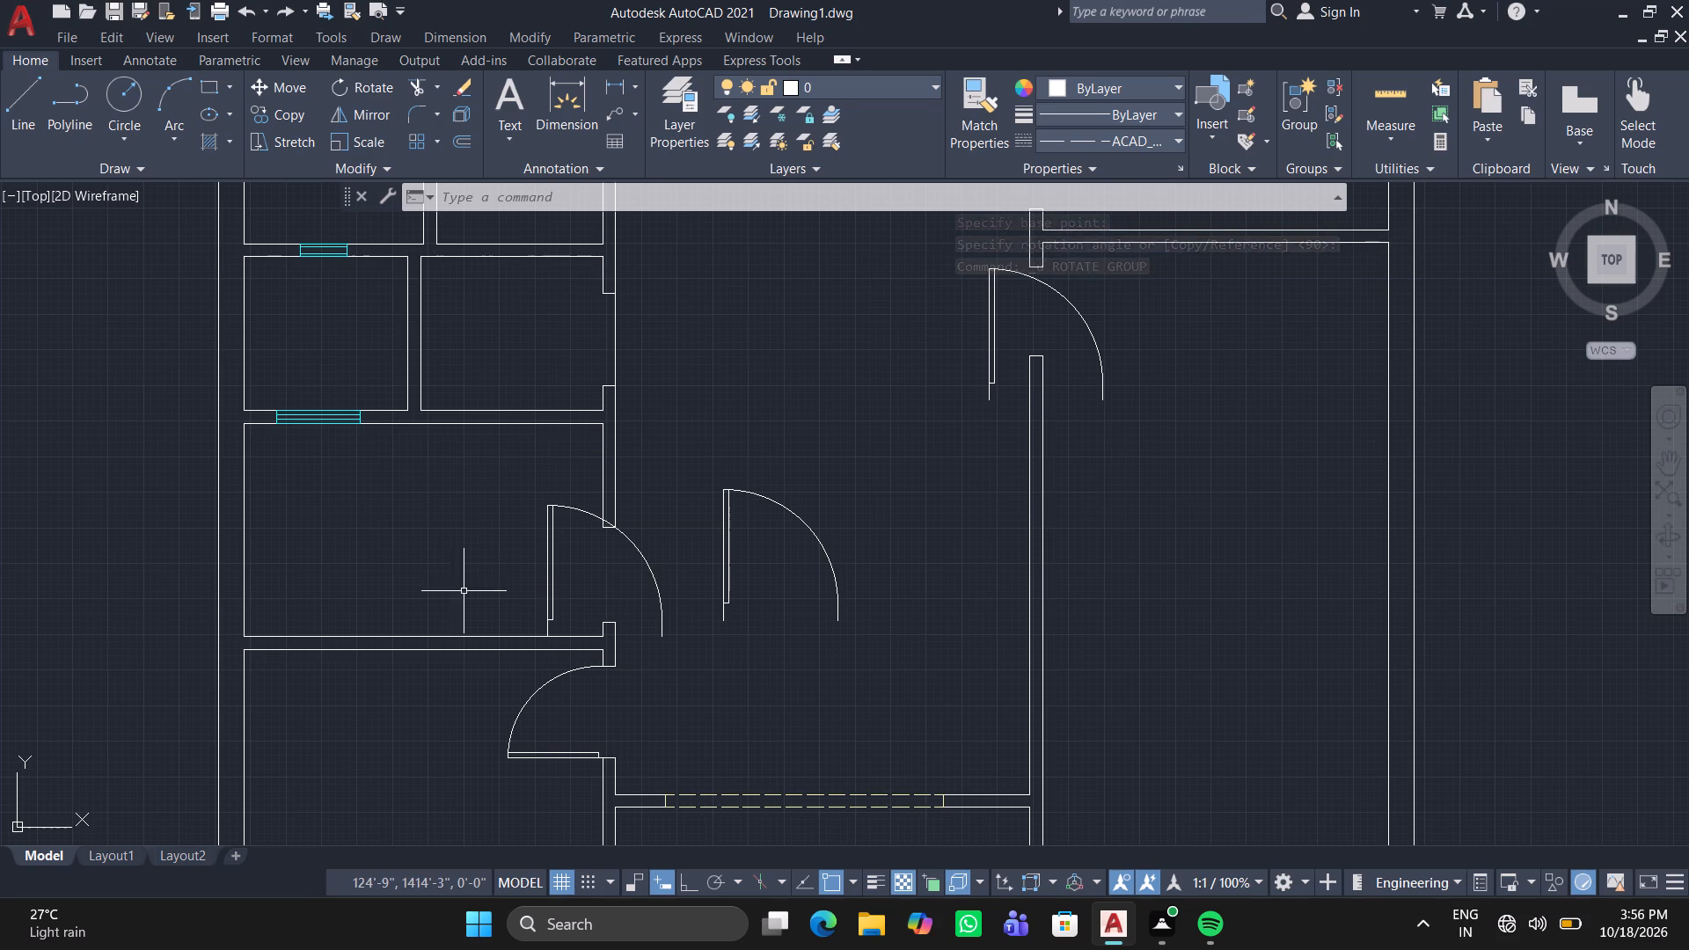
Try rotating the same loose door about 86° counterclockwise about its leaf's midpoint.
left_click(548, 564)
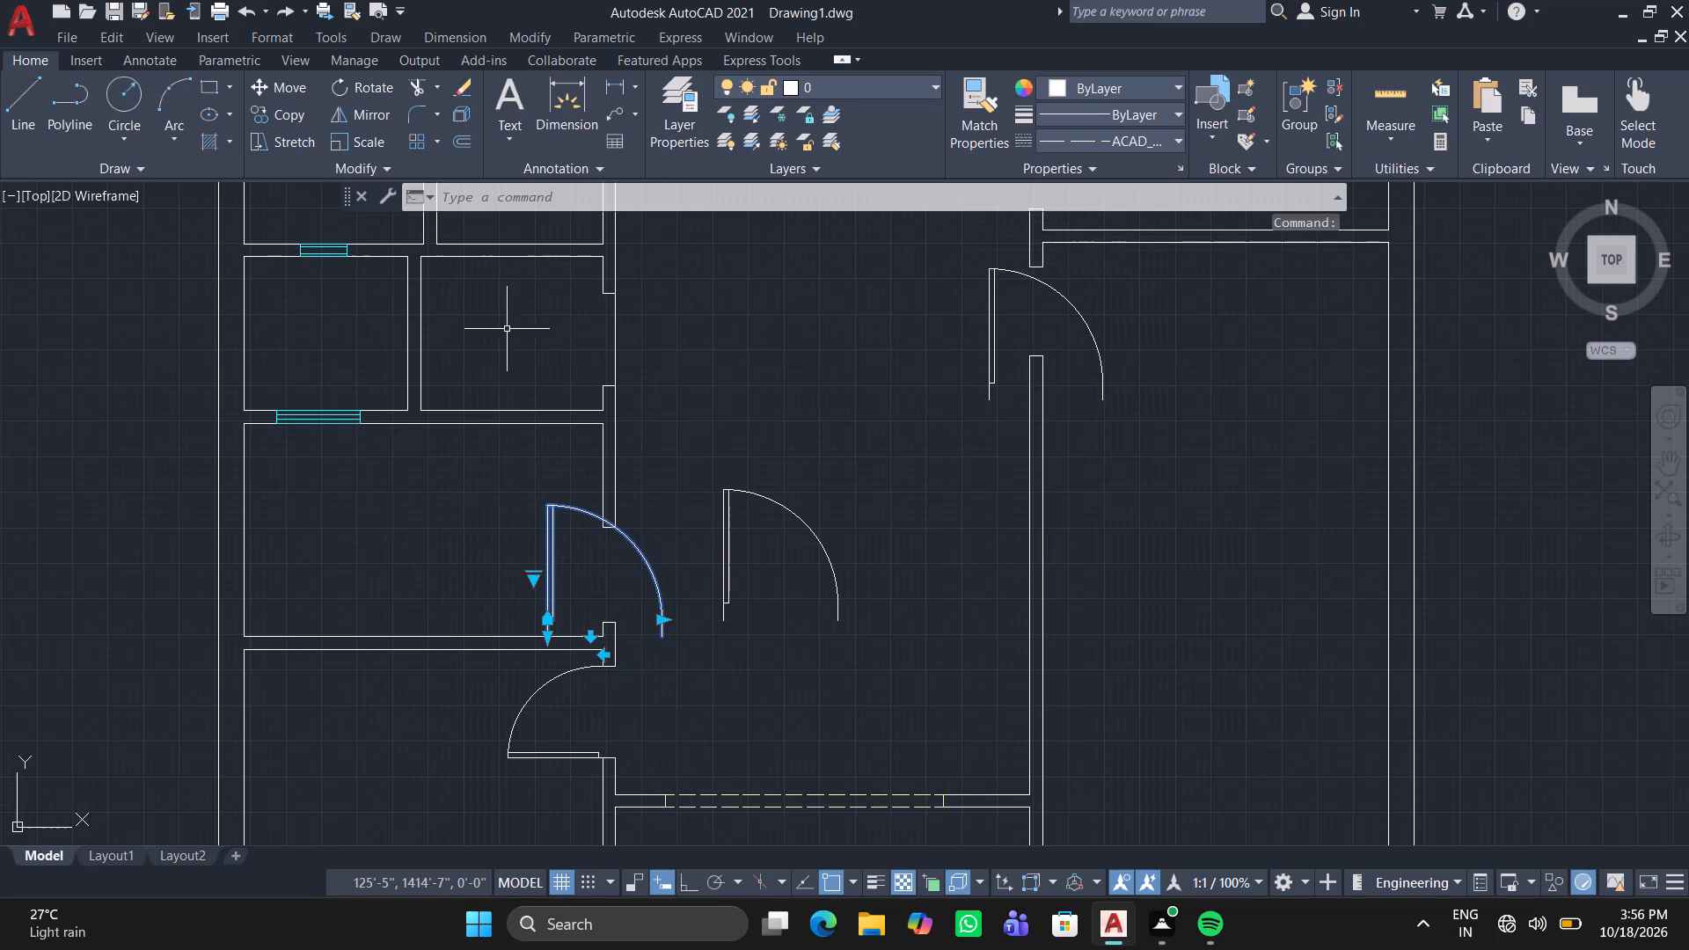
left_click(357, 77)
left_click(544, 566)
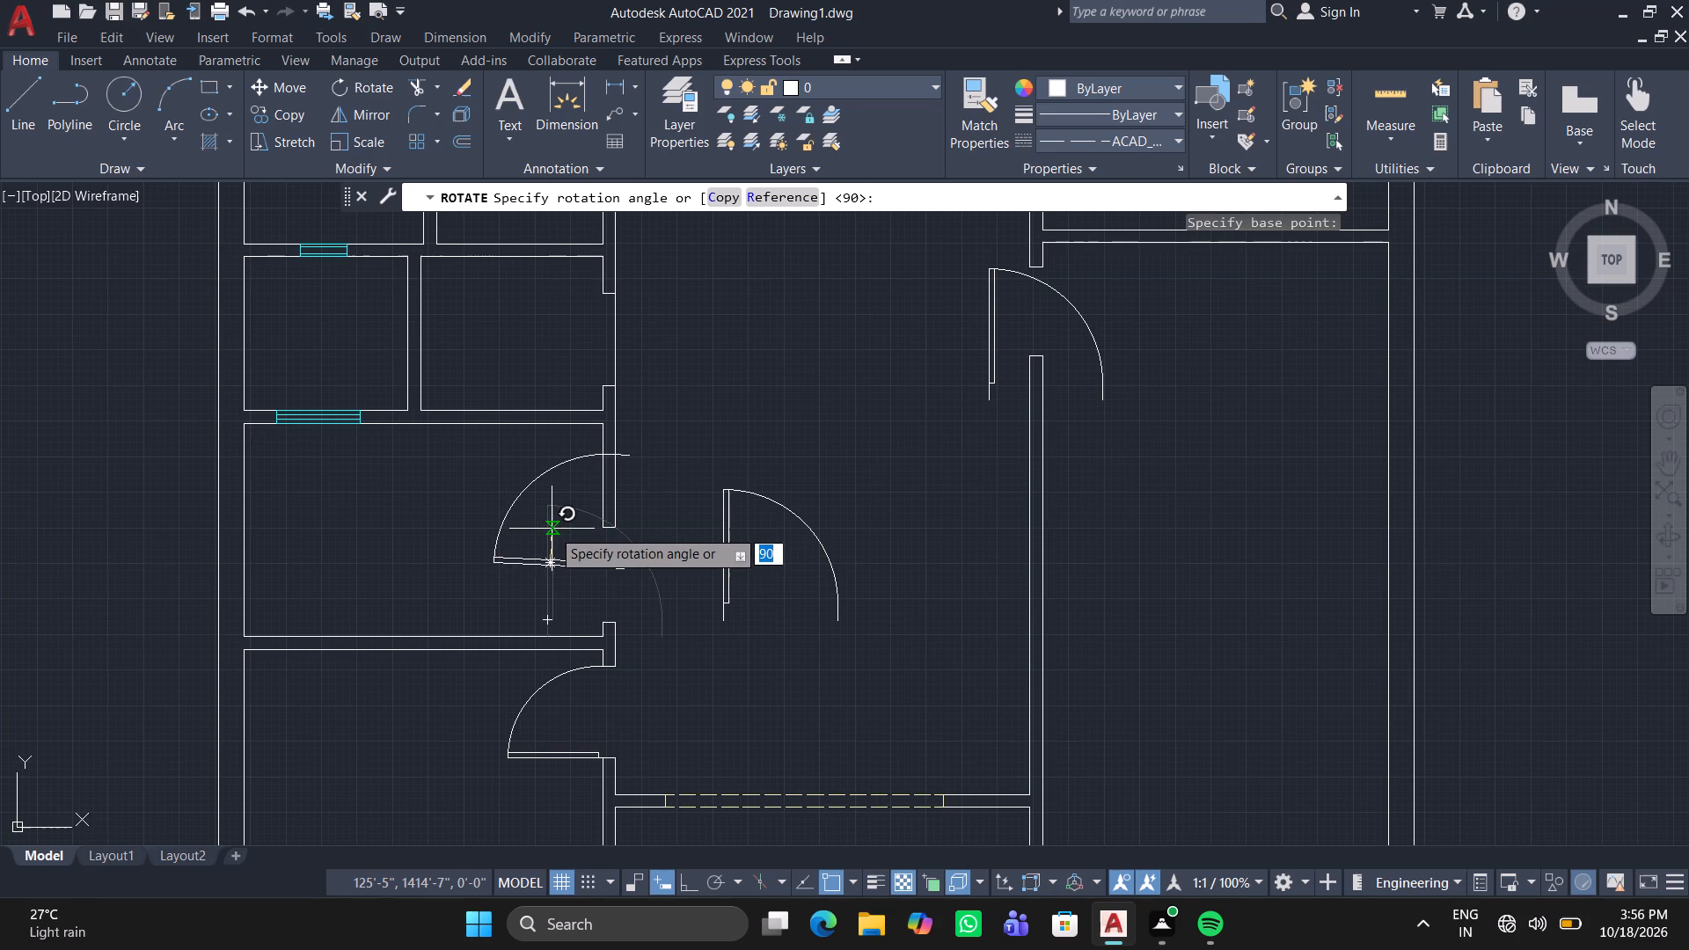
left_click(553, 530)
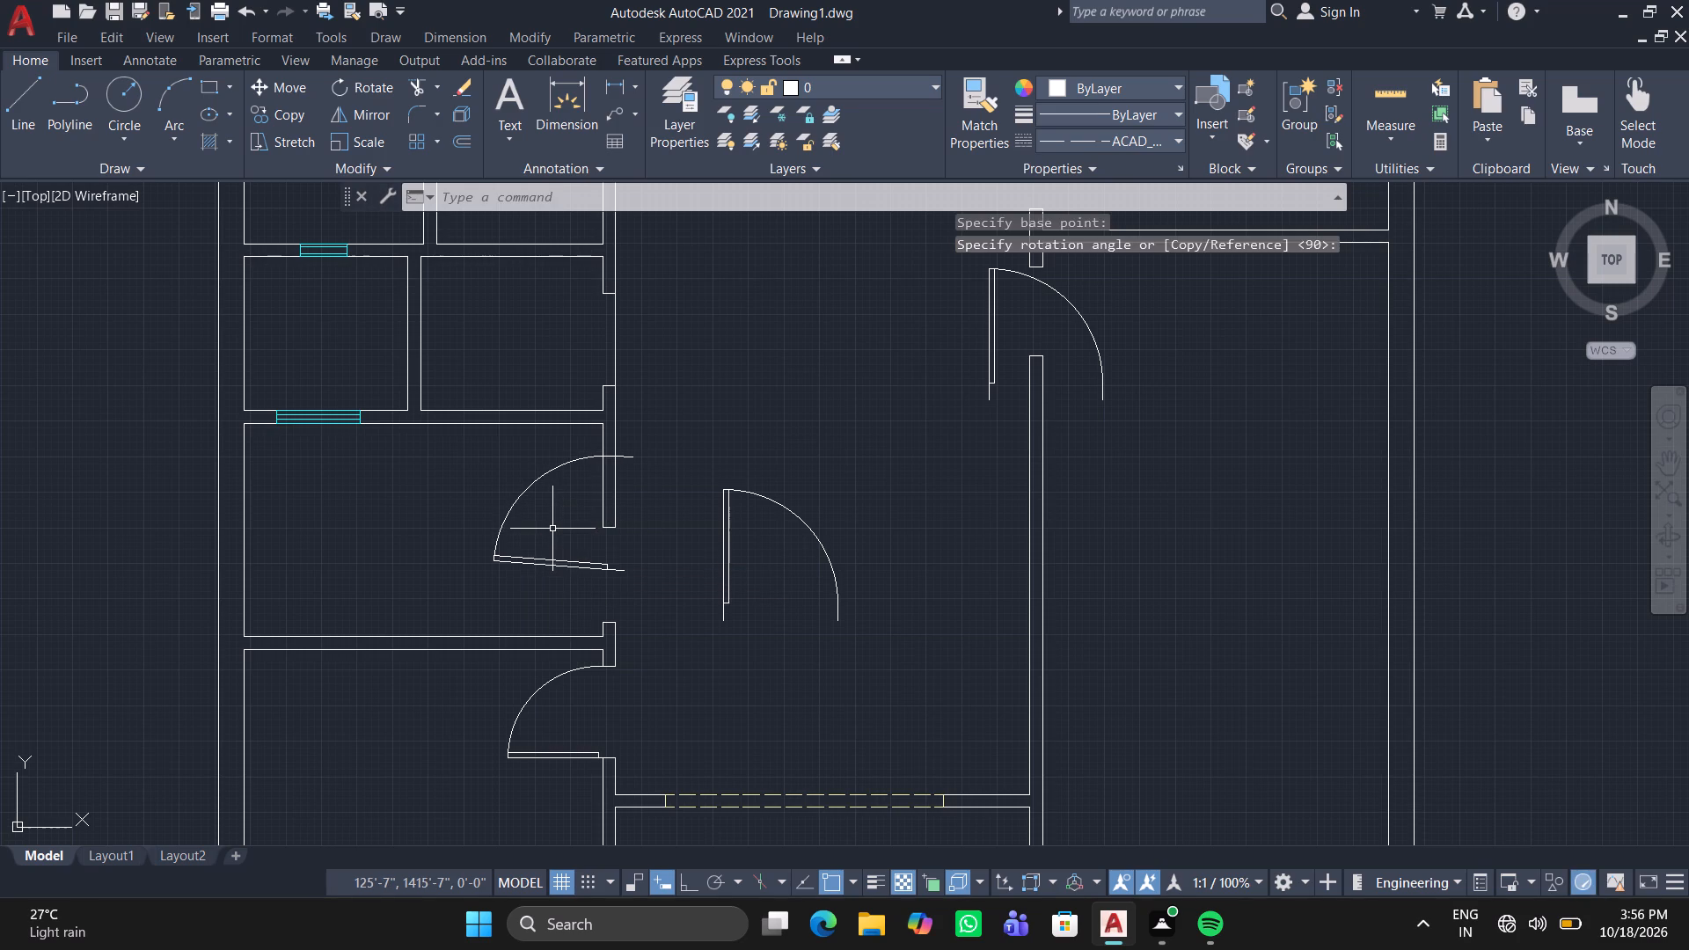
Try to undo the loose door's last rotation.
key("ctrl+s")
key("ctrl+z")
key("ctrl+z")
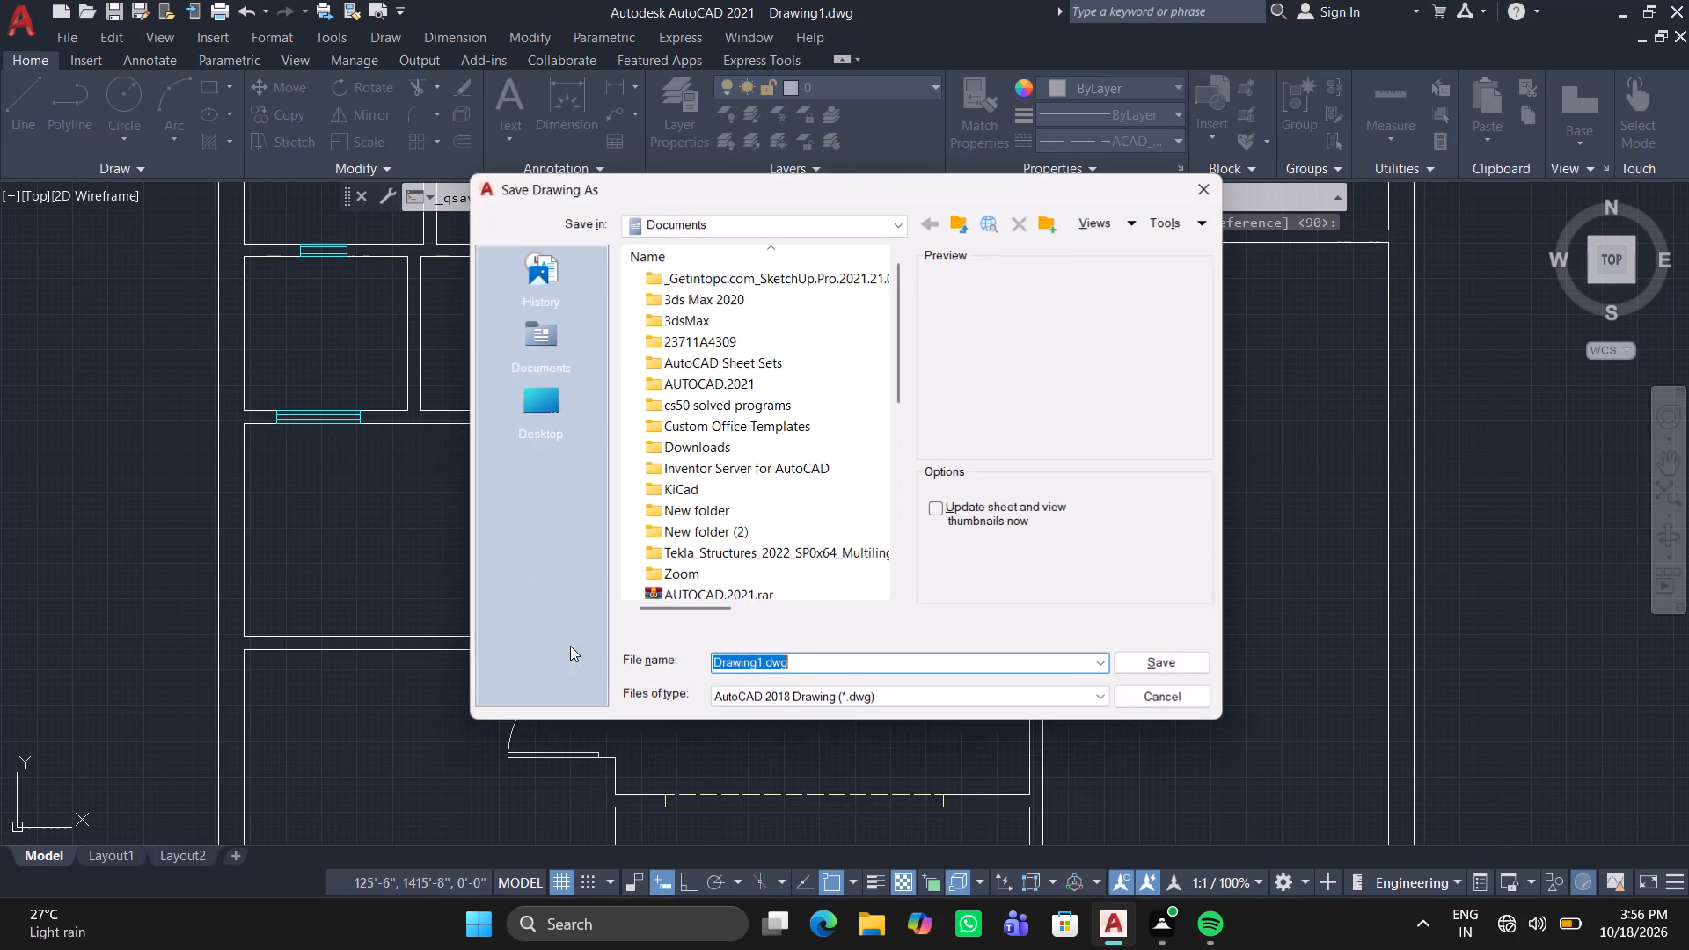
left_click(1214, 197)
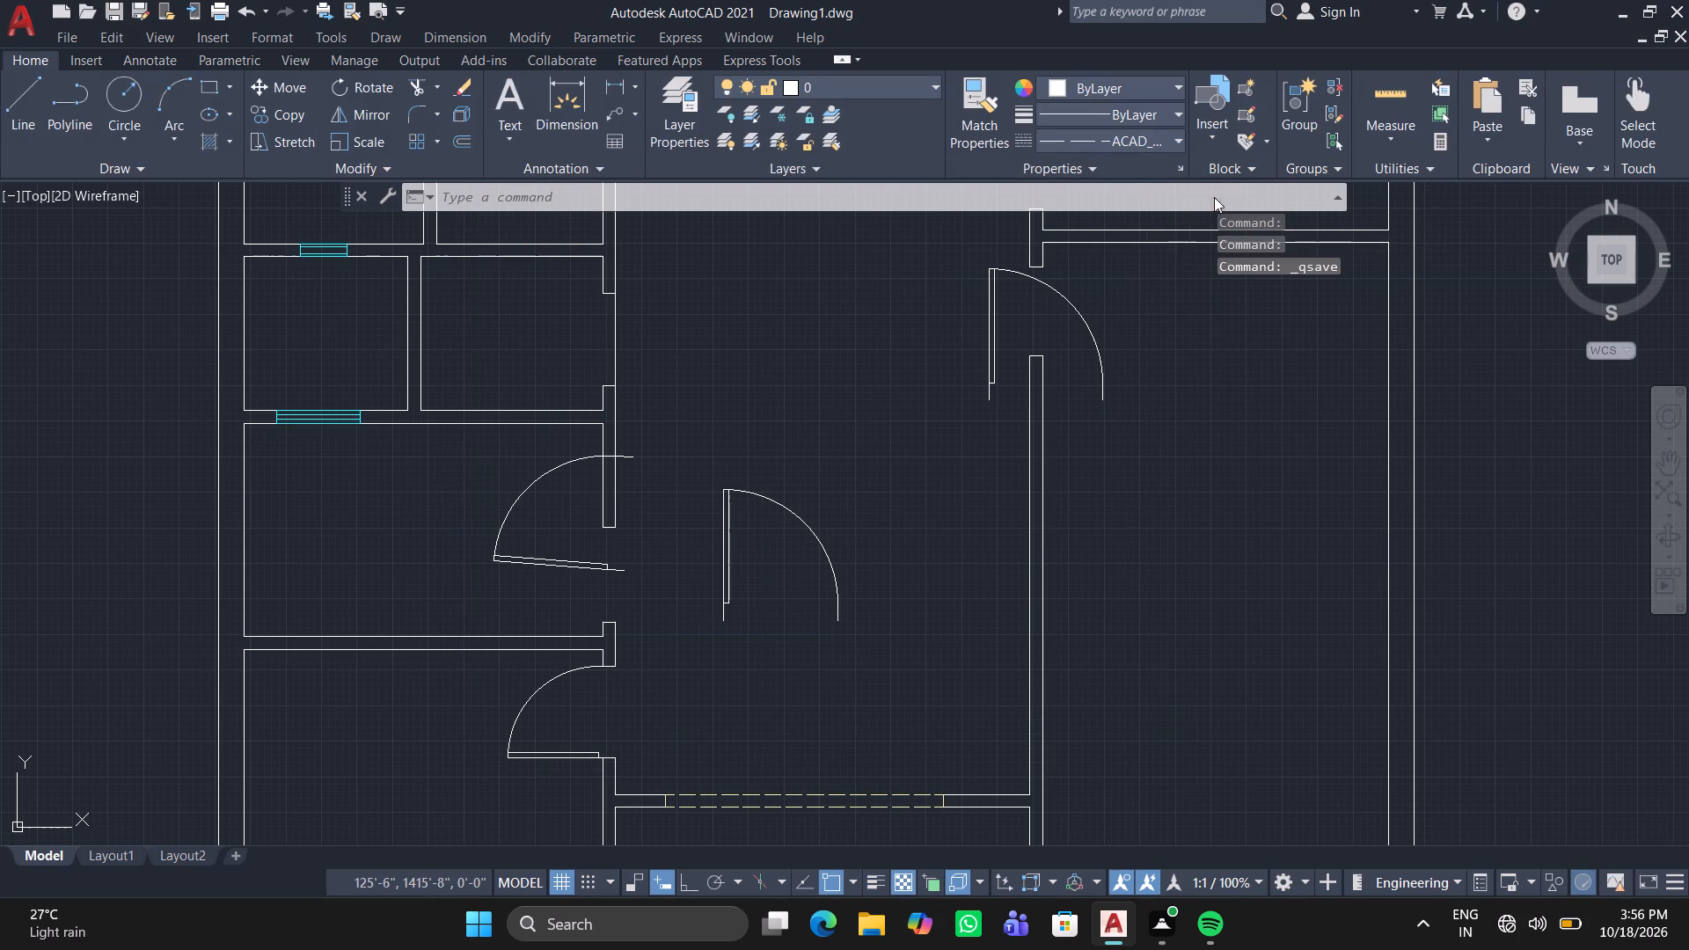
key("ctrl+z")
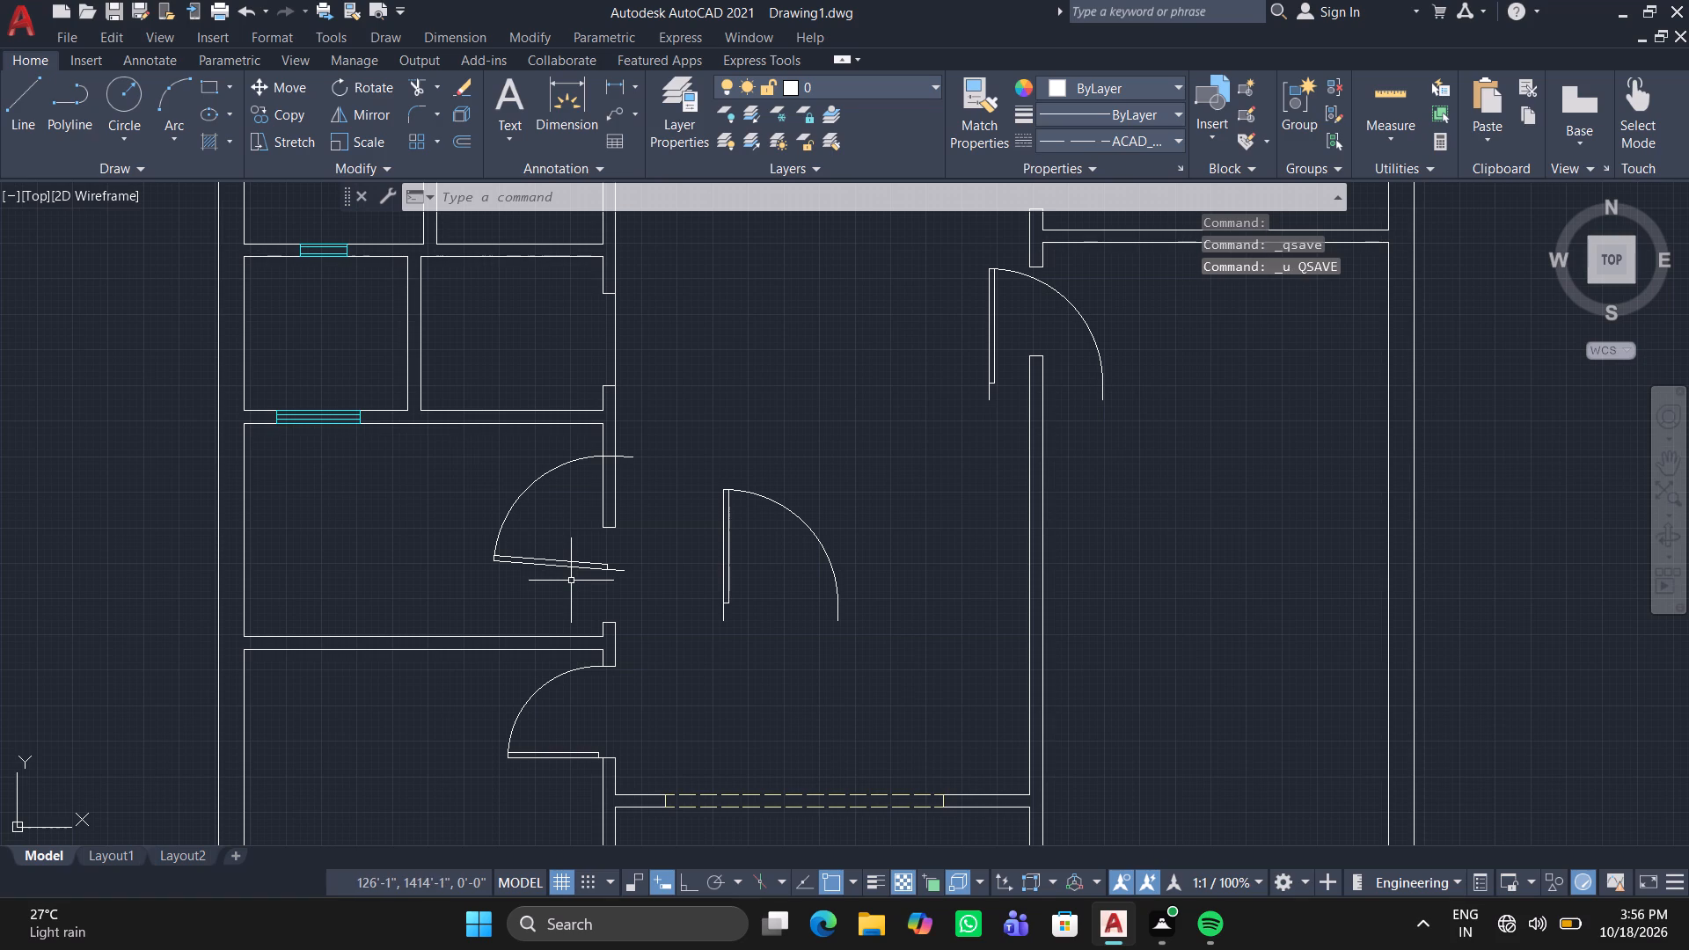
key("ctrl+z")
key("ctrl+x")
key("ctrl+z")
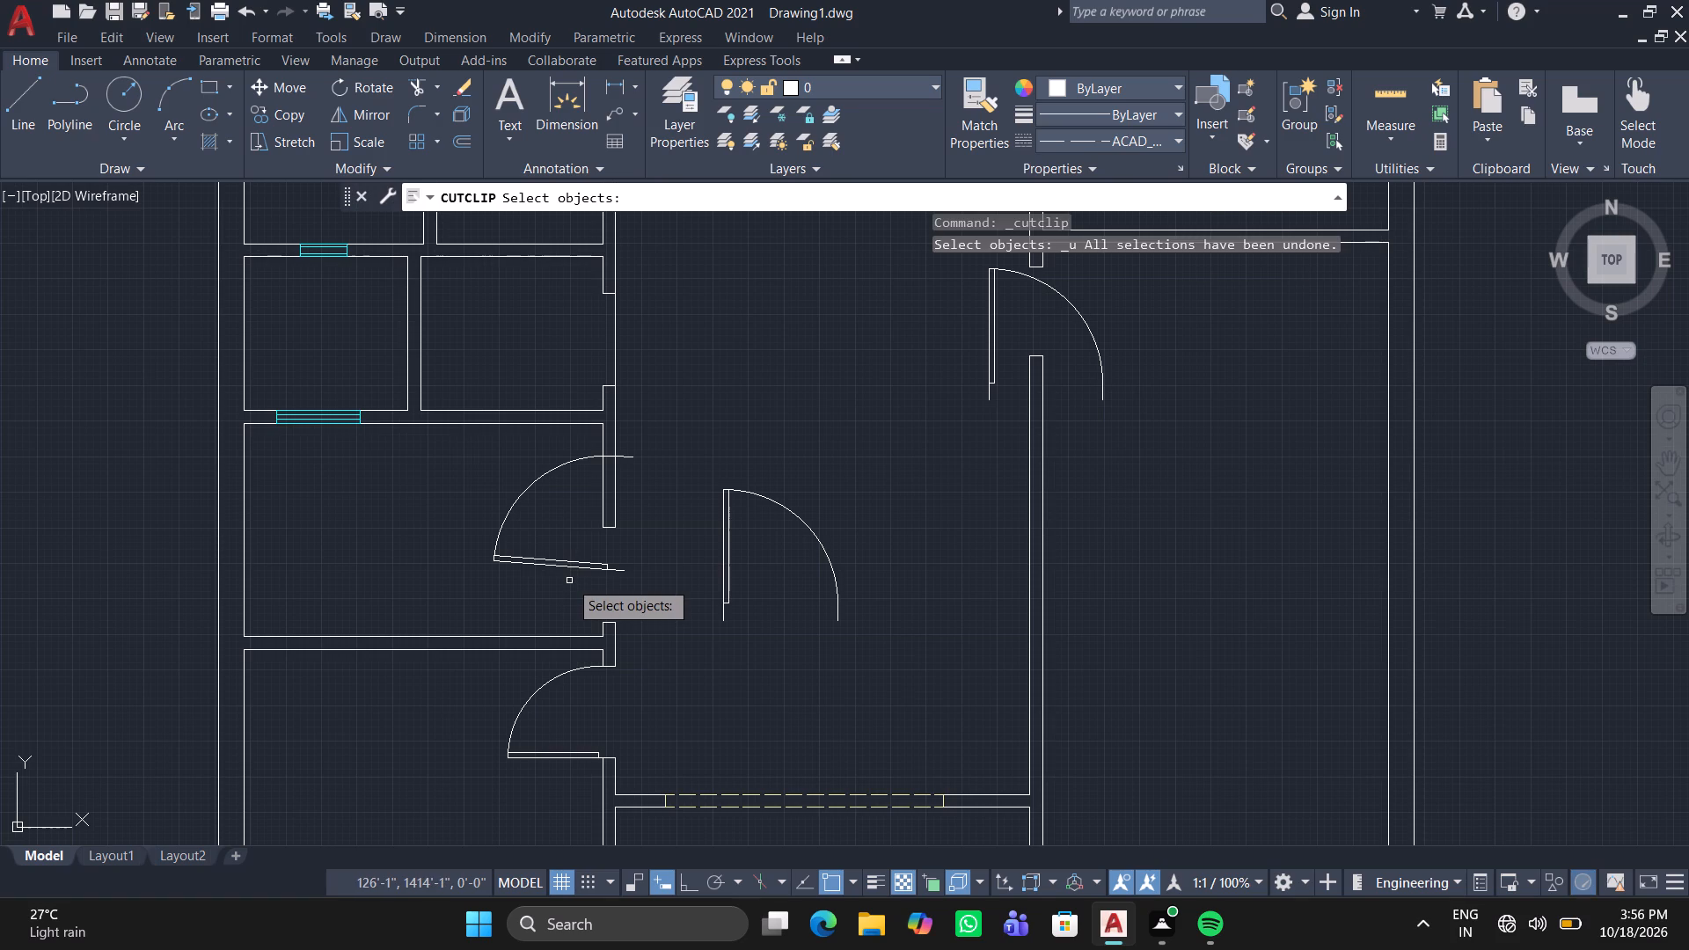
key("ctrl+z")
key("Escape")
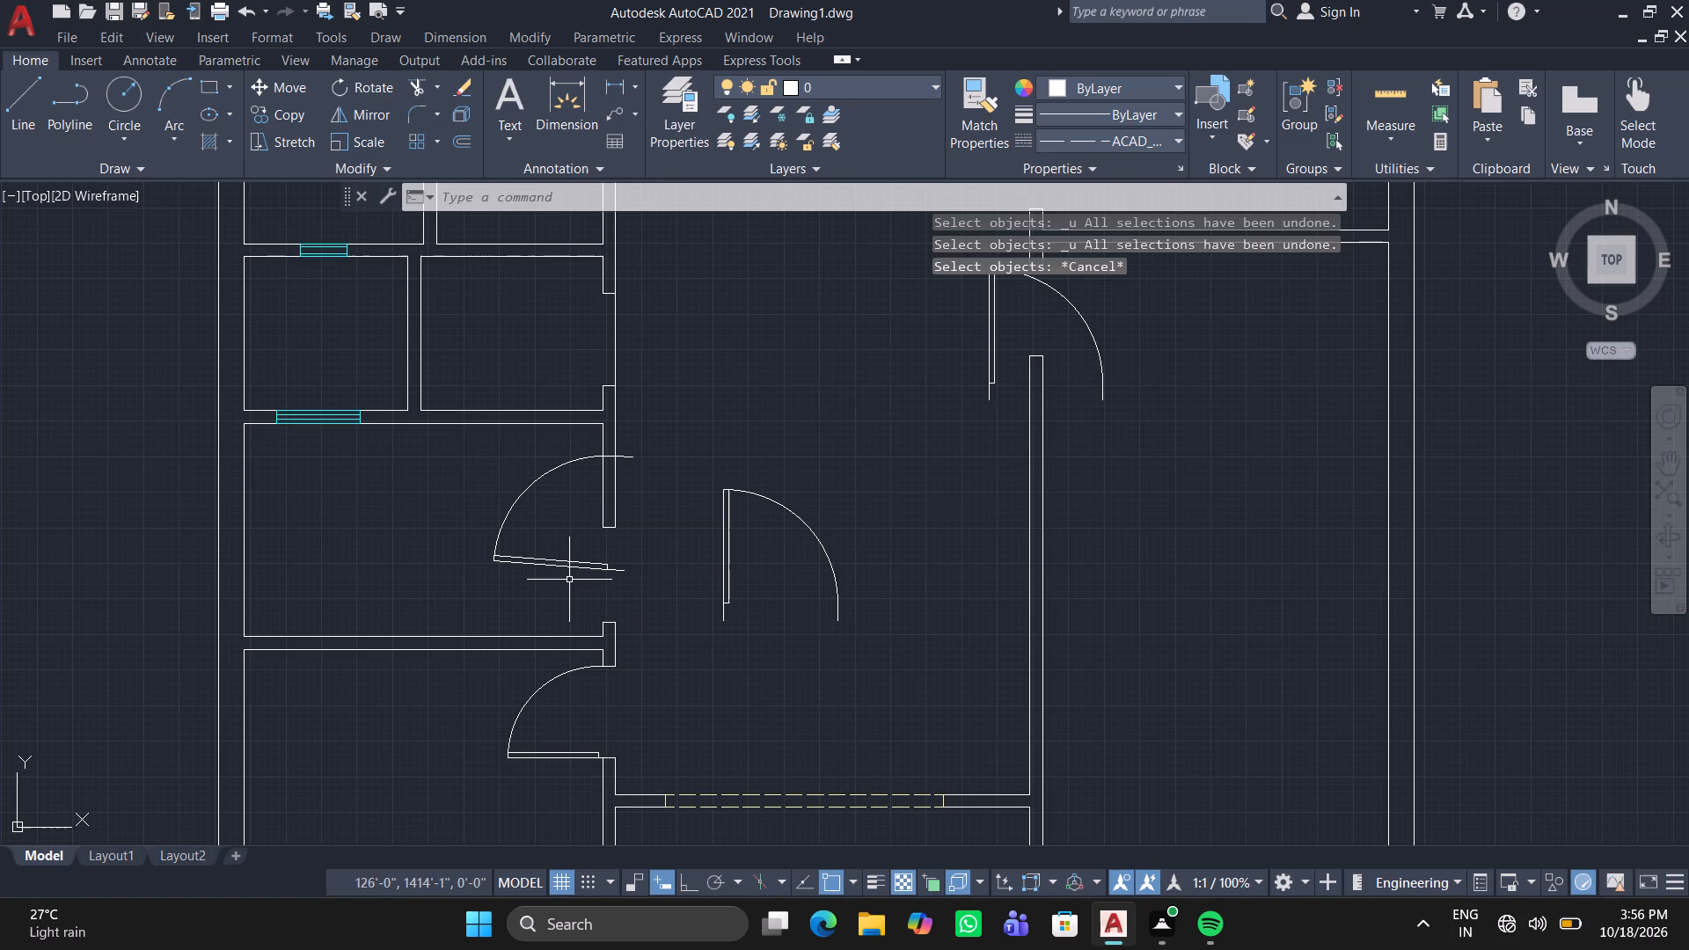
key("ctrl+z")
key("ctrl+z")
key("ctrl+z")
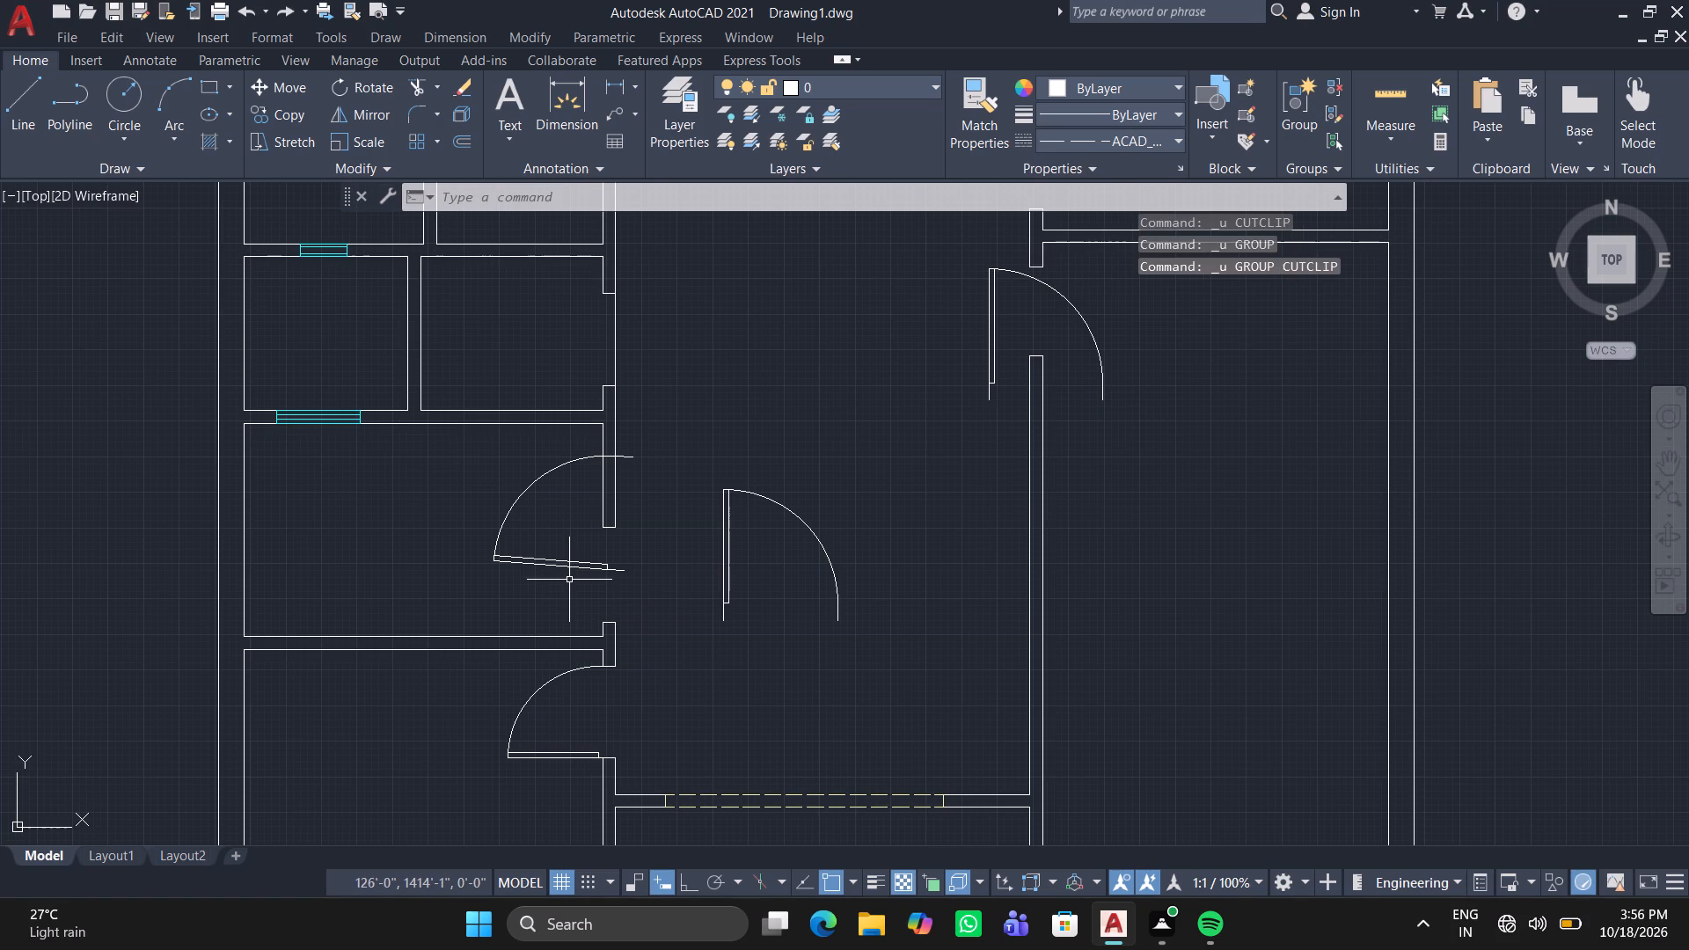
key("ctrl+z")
Delete the crookedly rotated door at the gap above the fitted interior door.
left_click(553, 562)
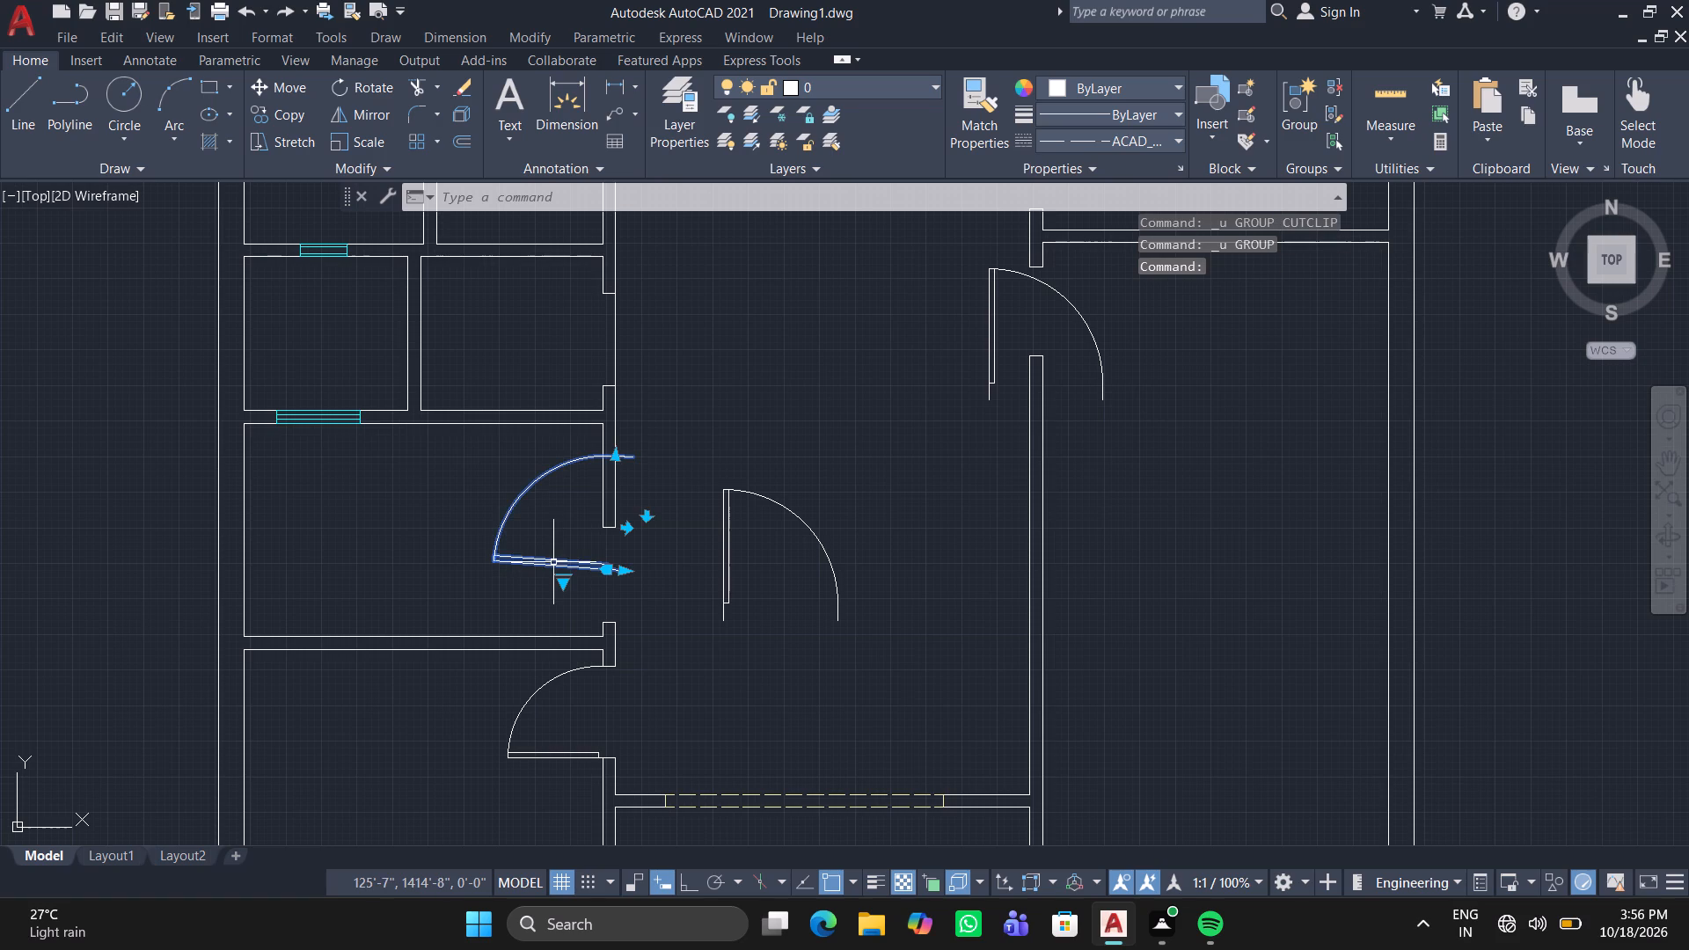
key("Delete")
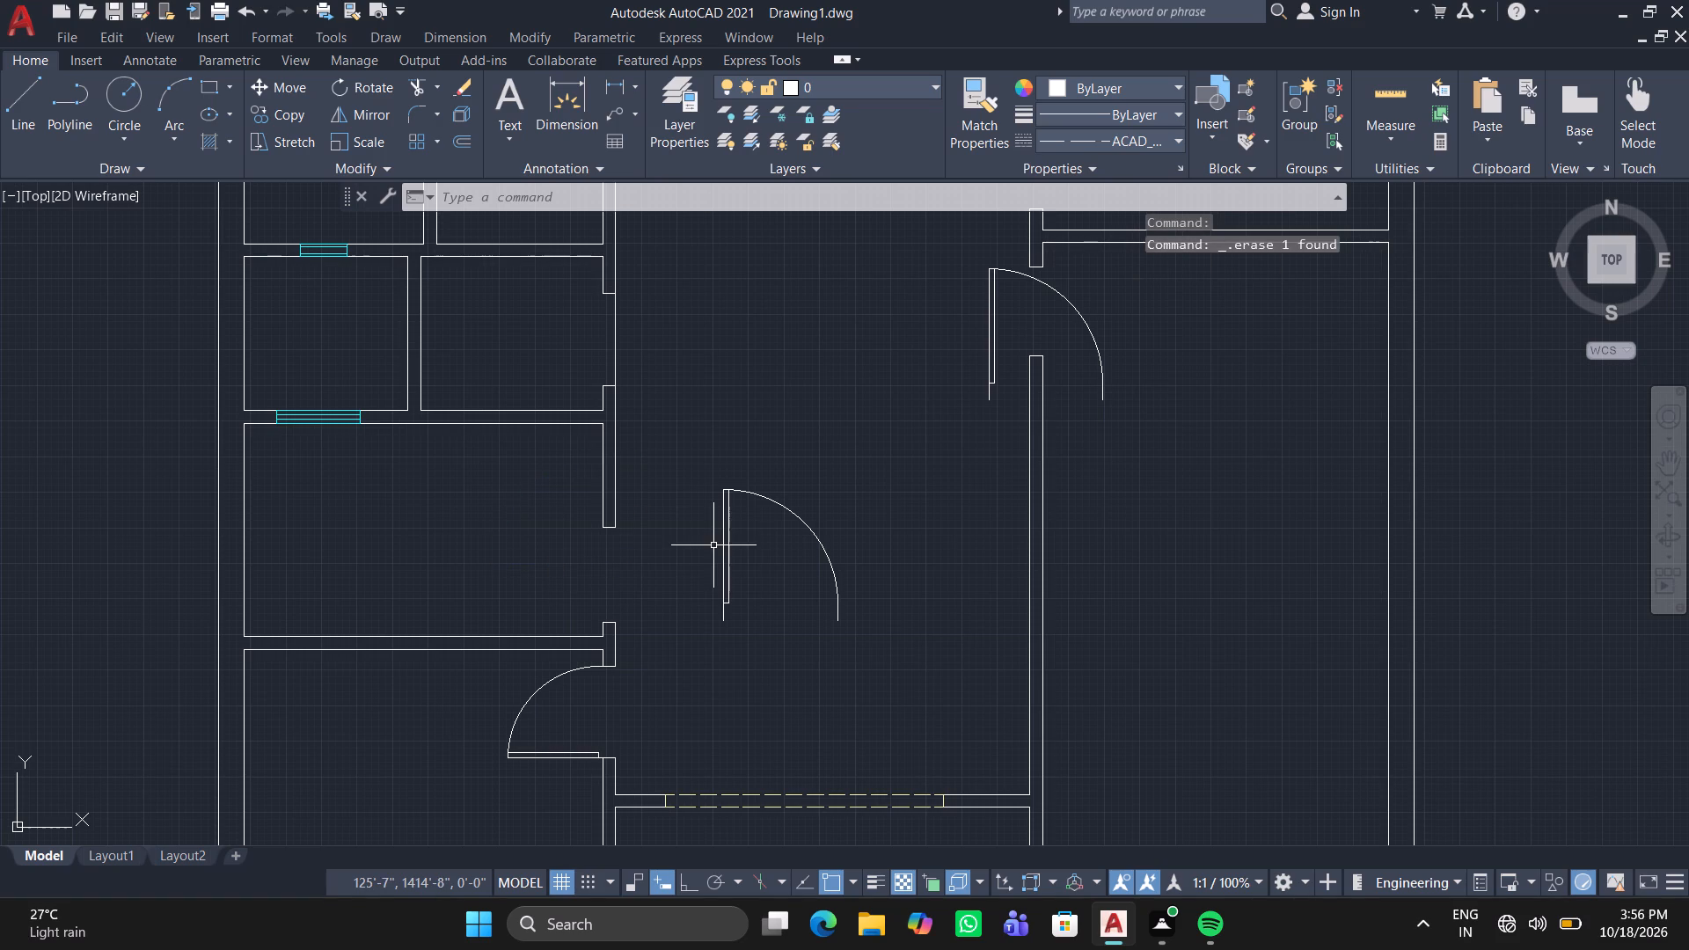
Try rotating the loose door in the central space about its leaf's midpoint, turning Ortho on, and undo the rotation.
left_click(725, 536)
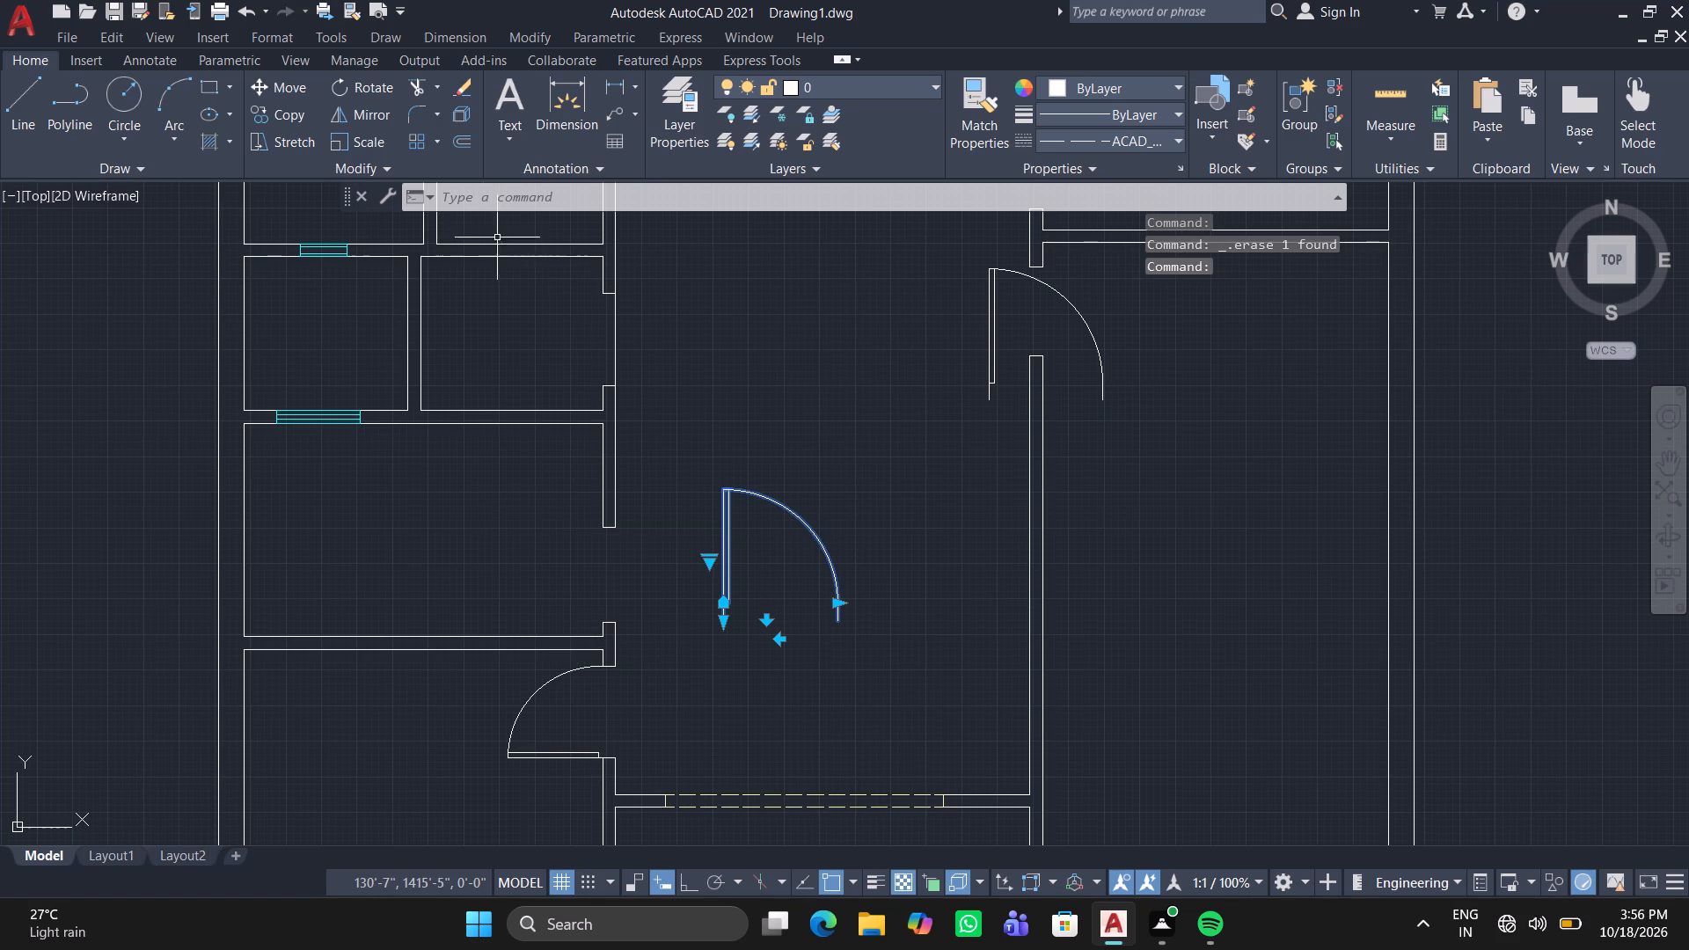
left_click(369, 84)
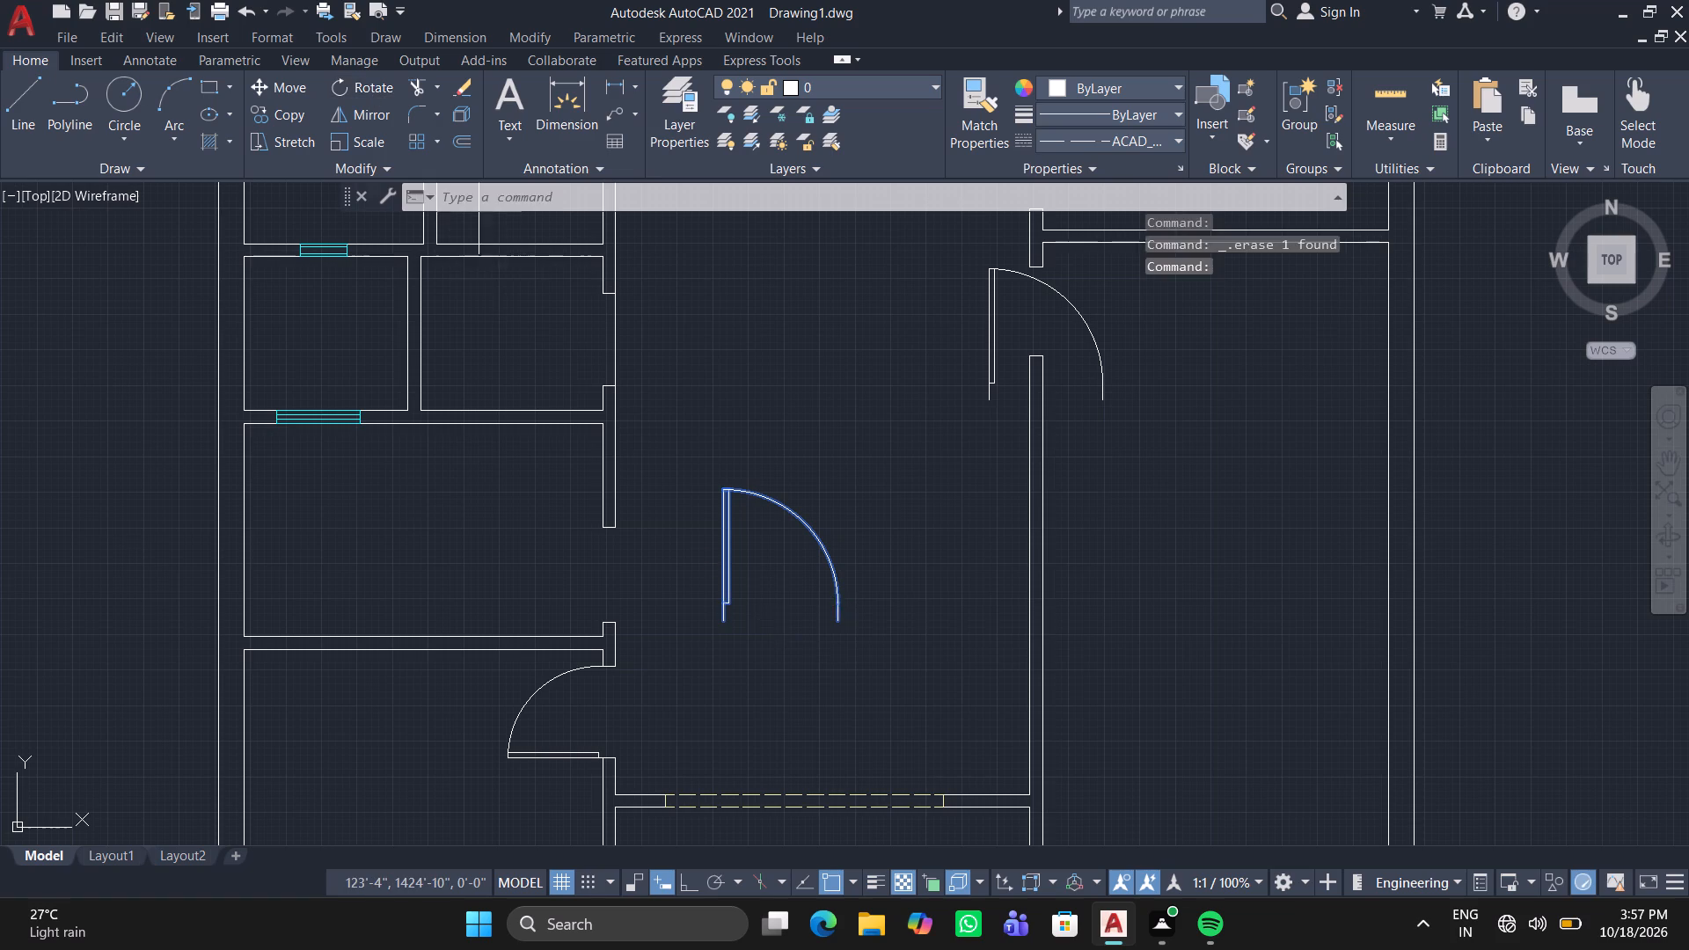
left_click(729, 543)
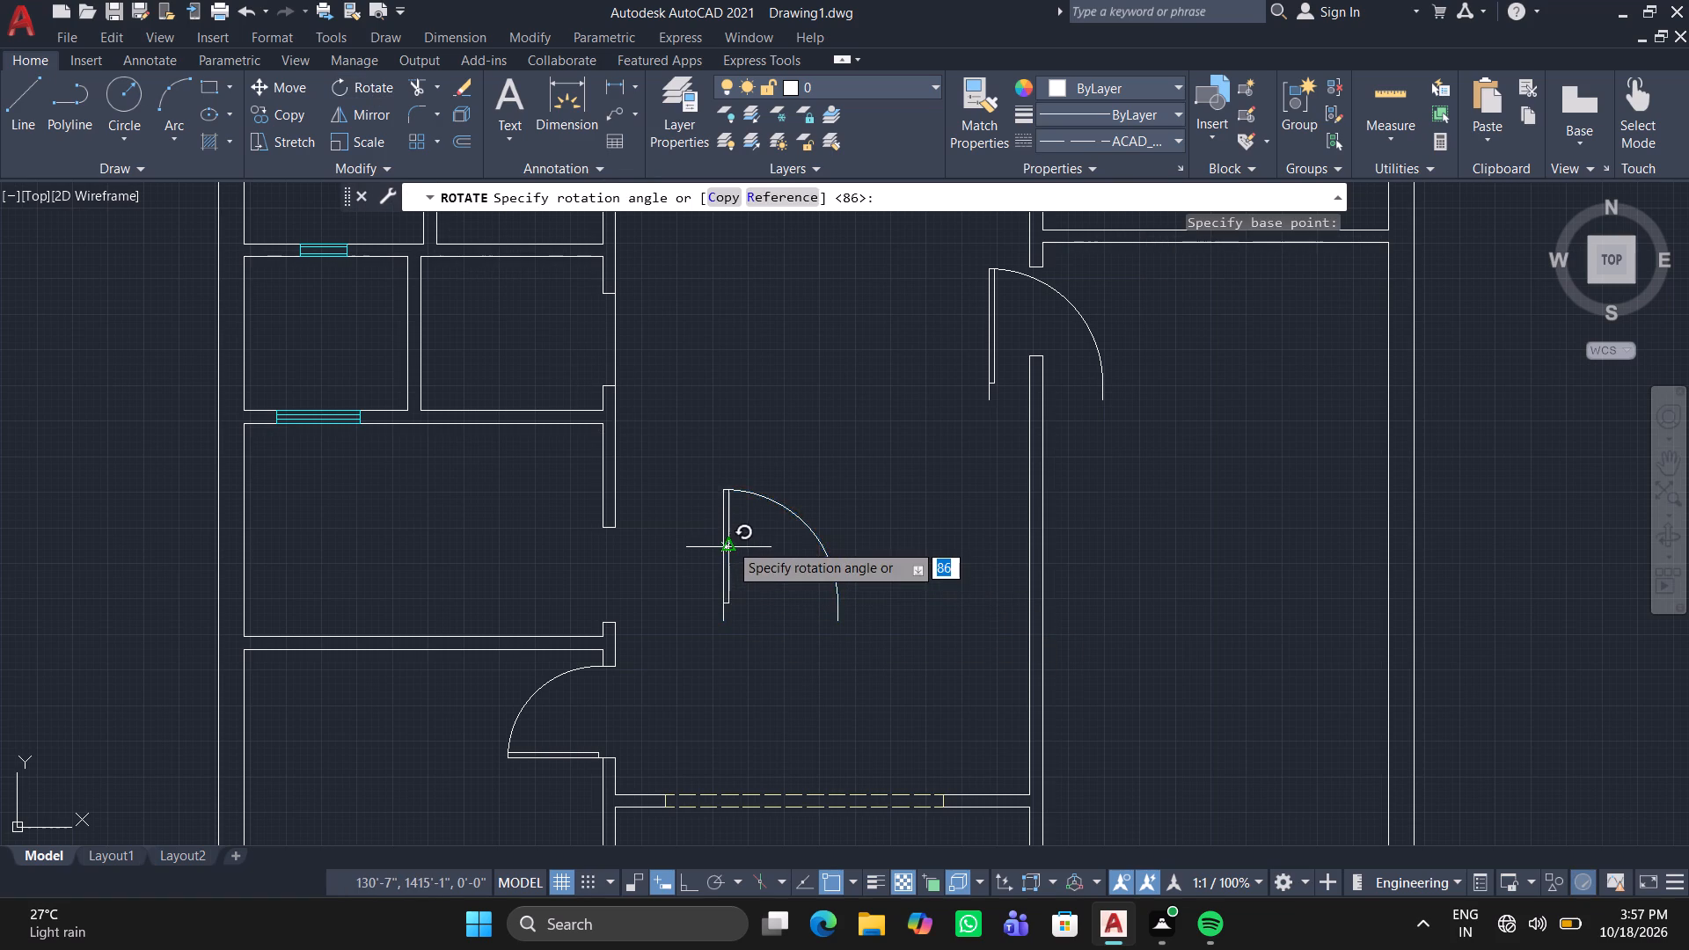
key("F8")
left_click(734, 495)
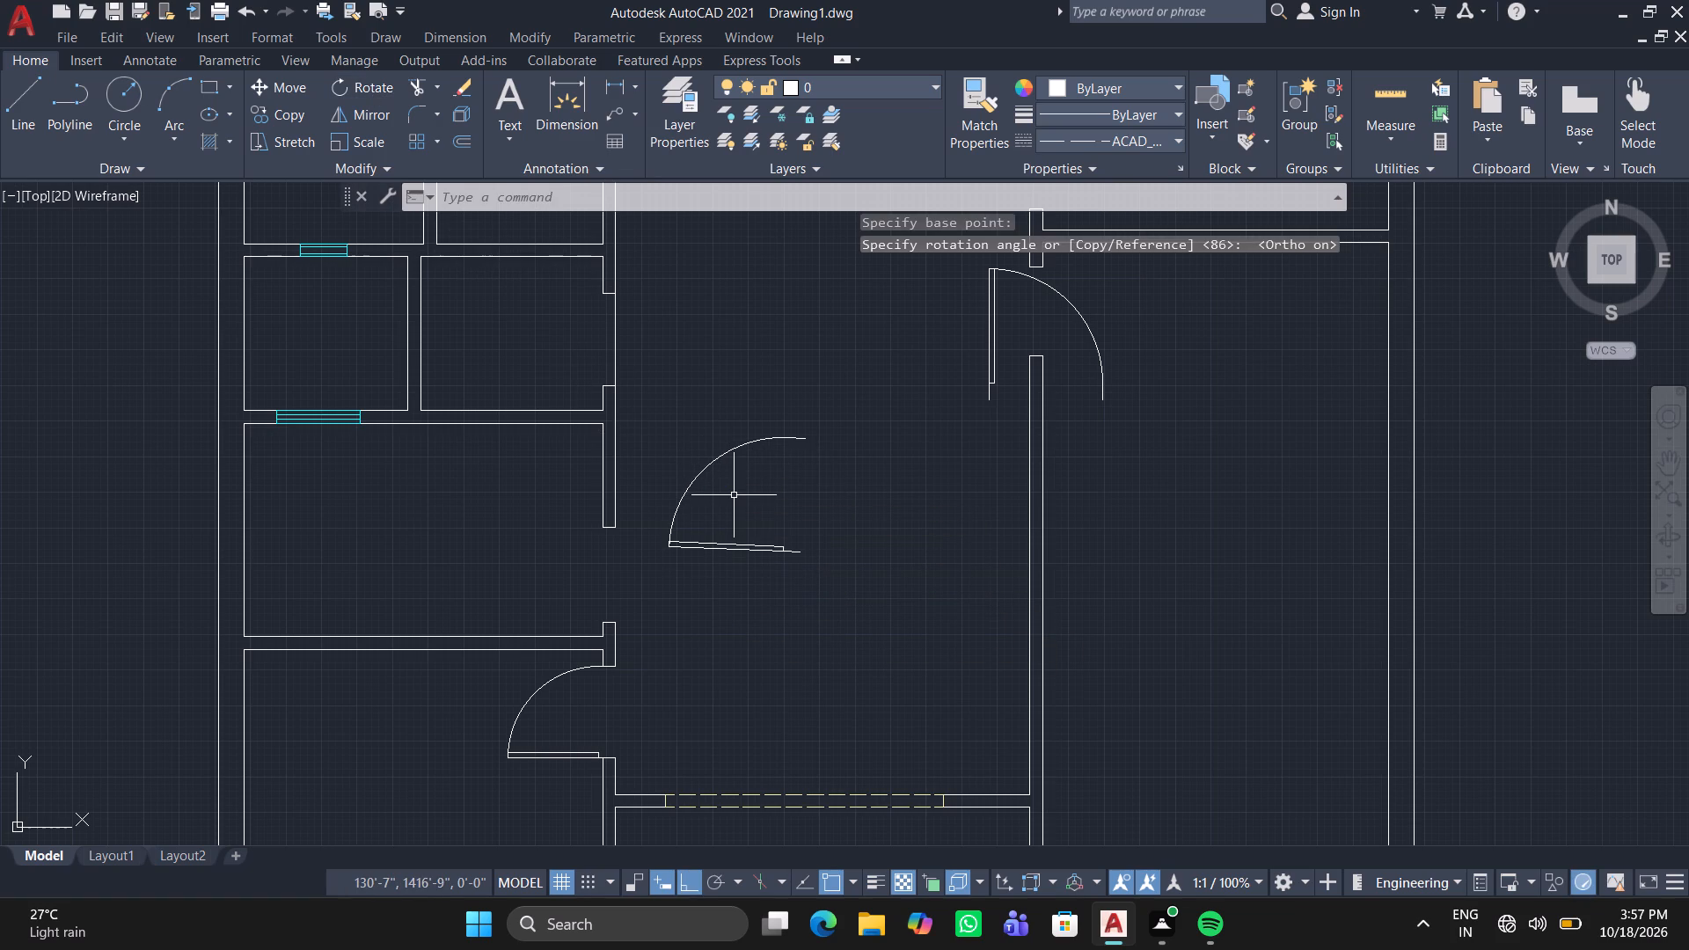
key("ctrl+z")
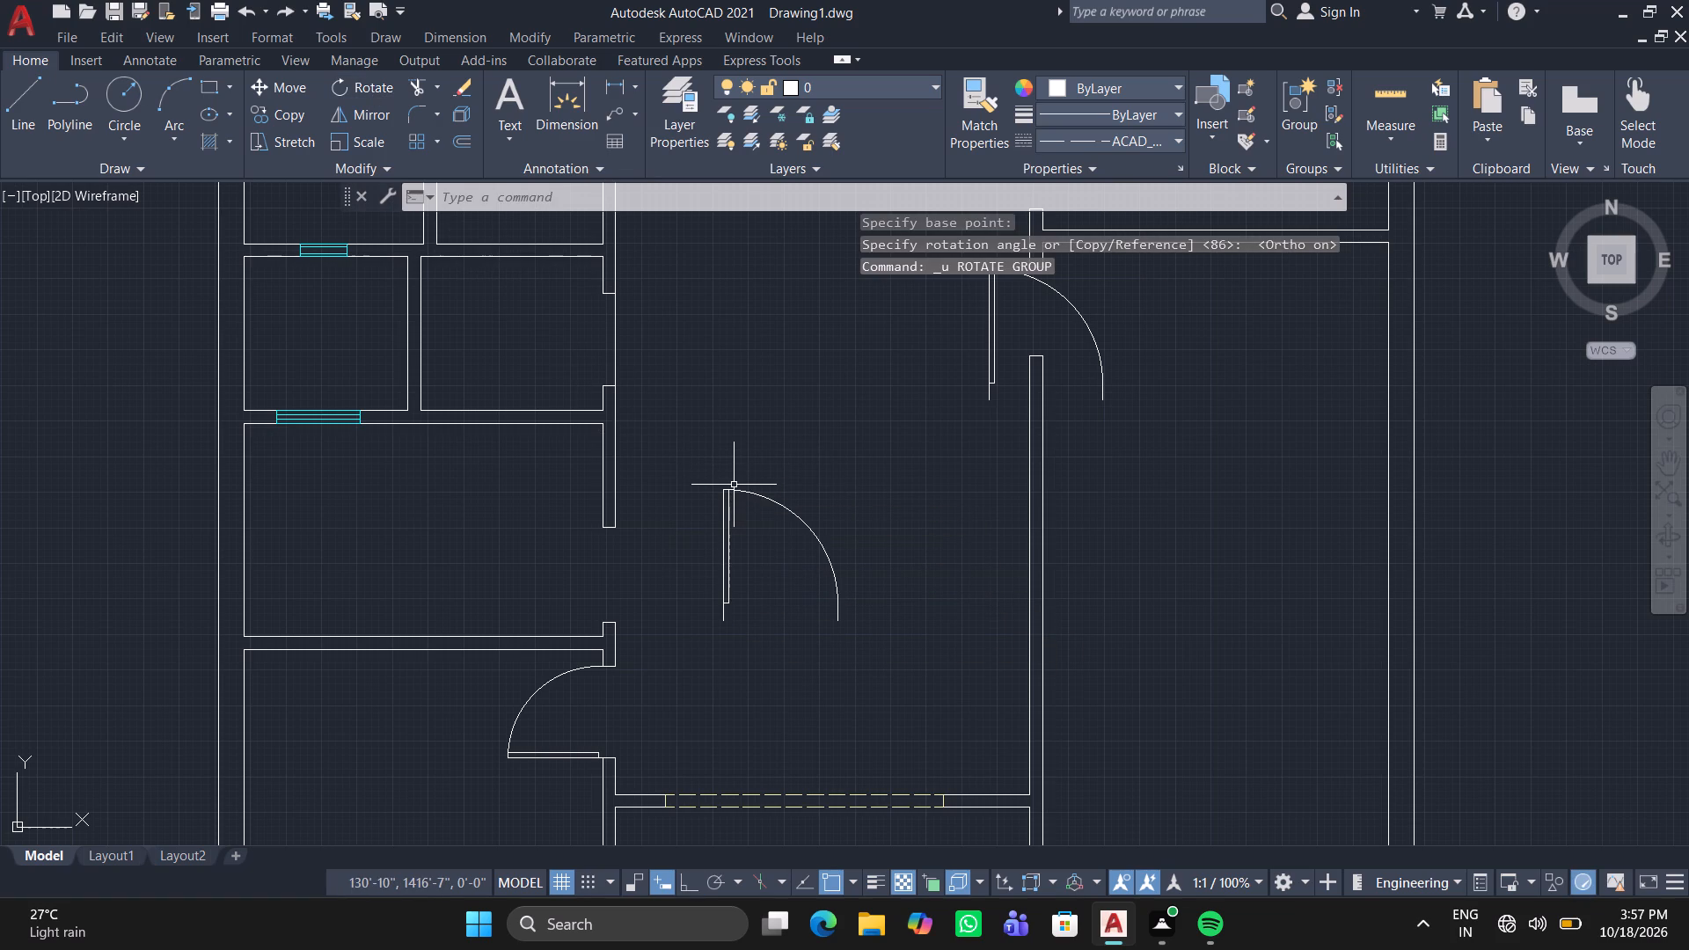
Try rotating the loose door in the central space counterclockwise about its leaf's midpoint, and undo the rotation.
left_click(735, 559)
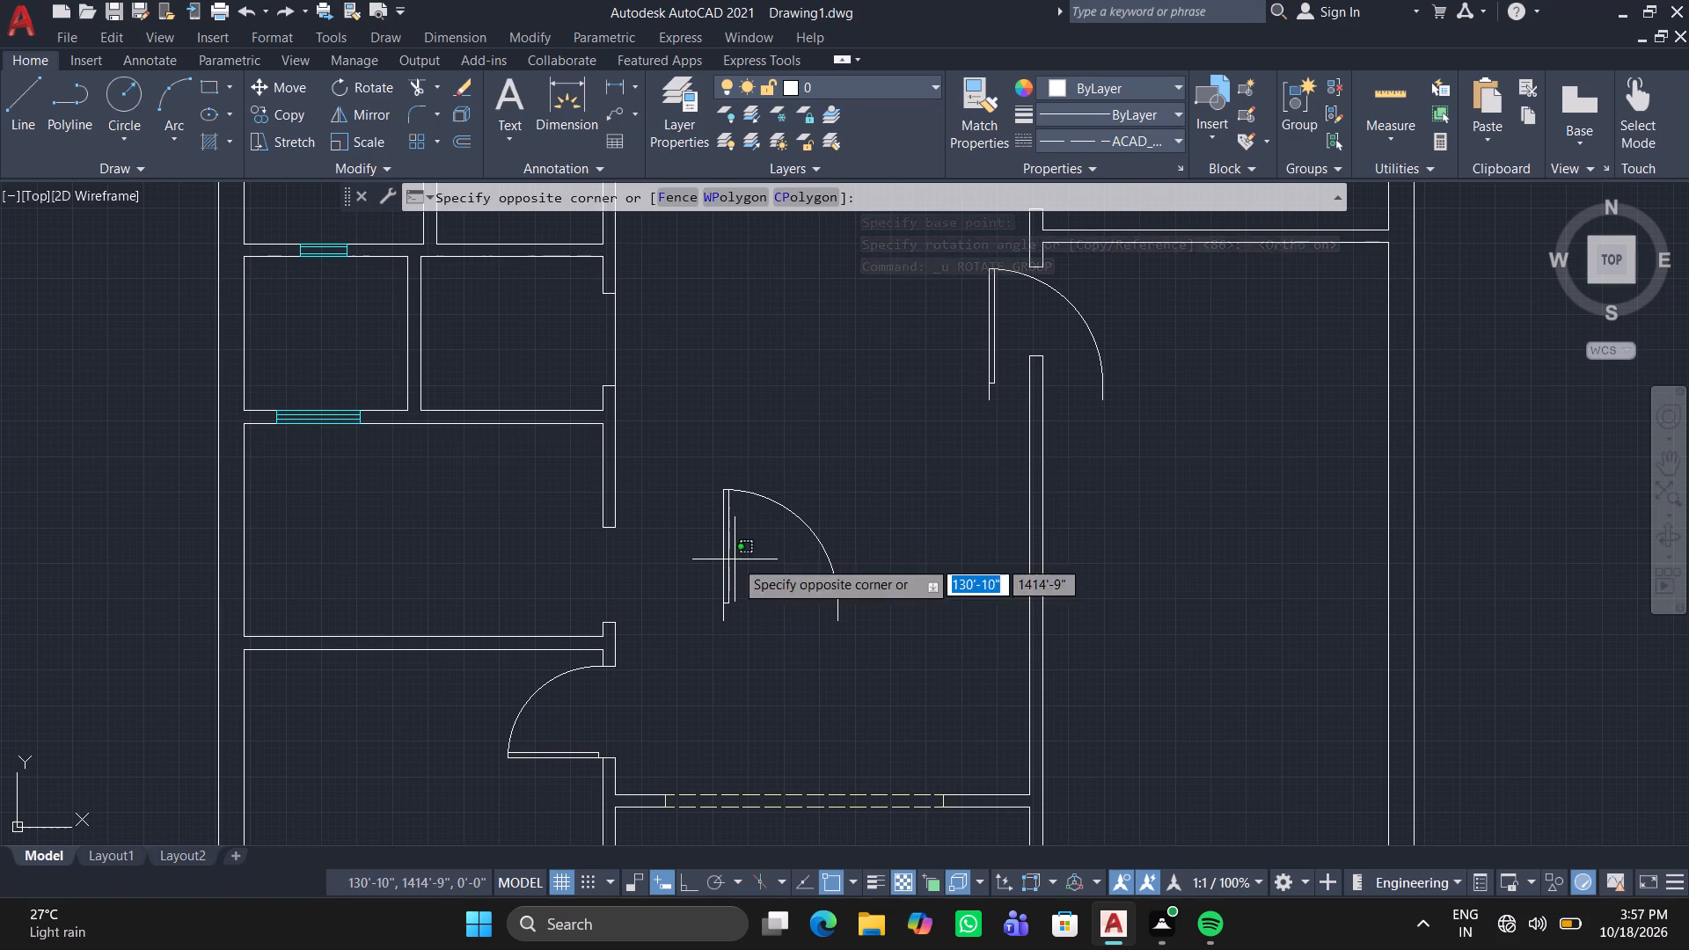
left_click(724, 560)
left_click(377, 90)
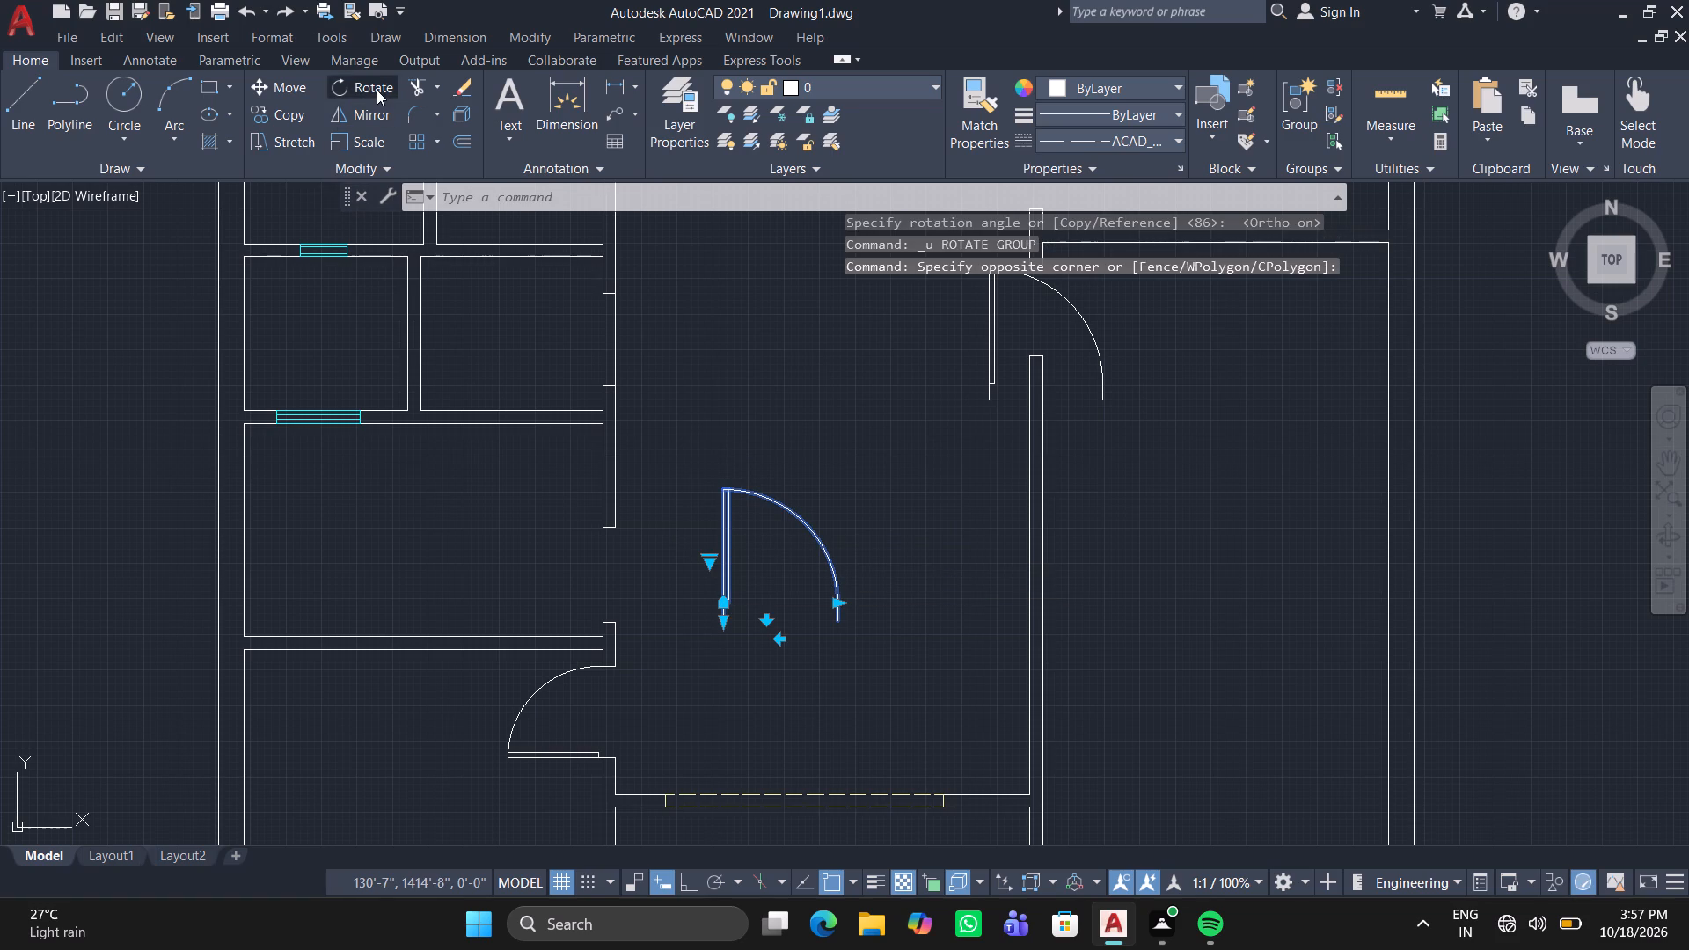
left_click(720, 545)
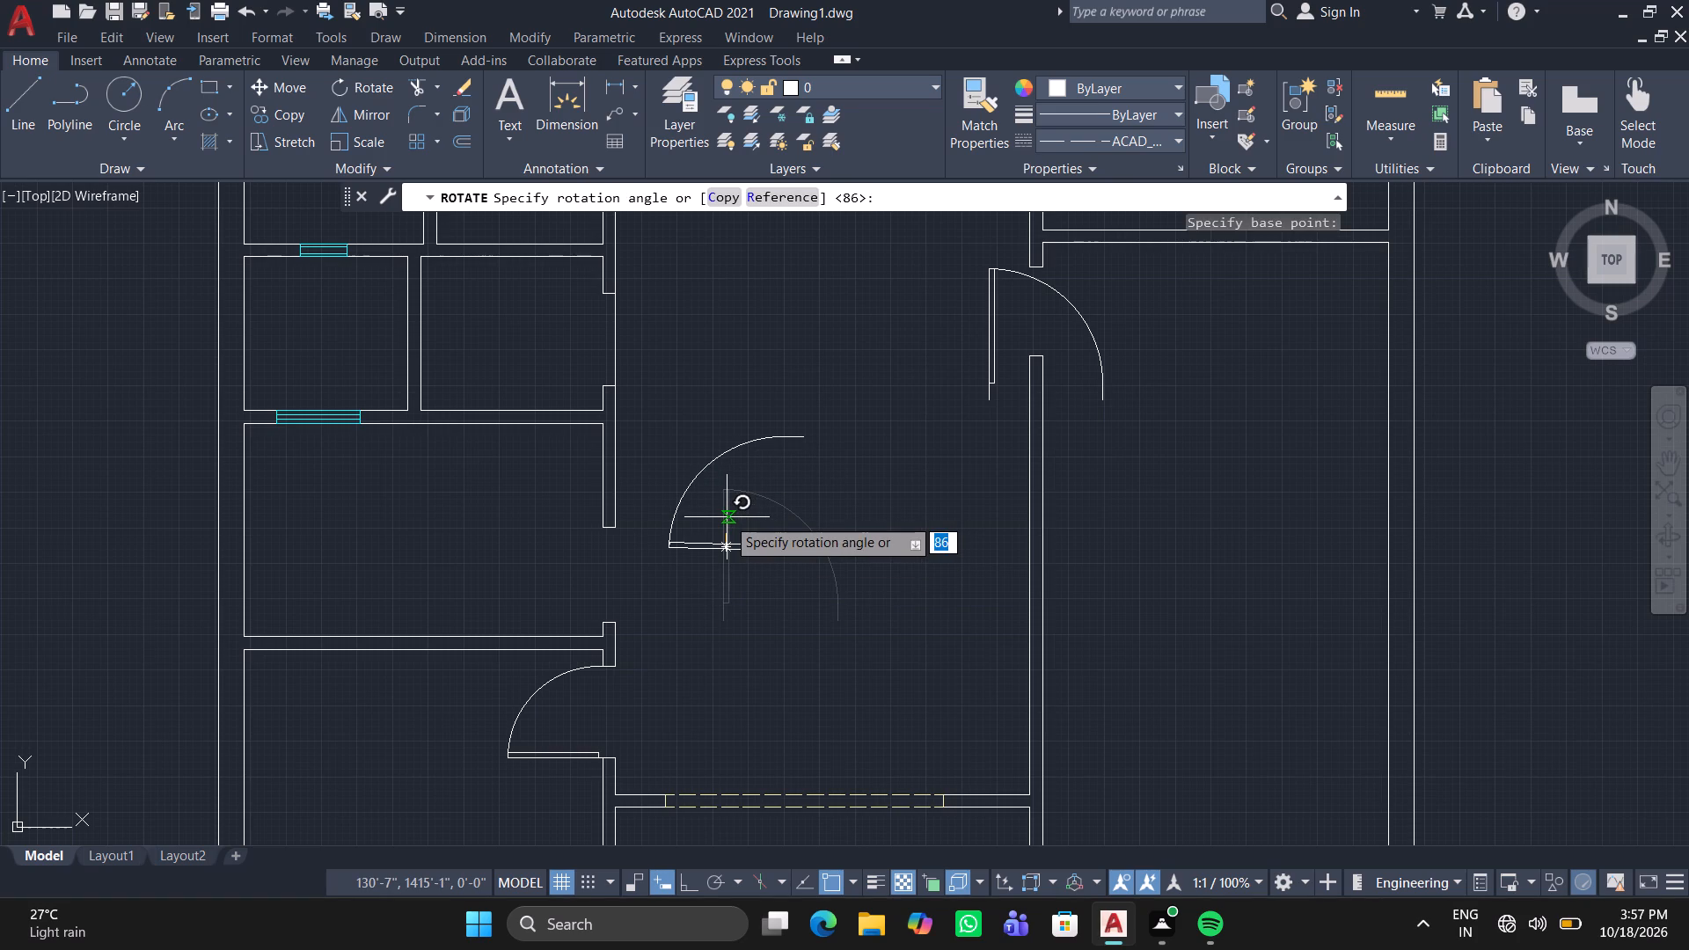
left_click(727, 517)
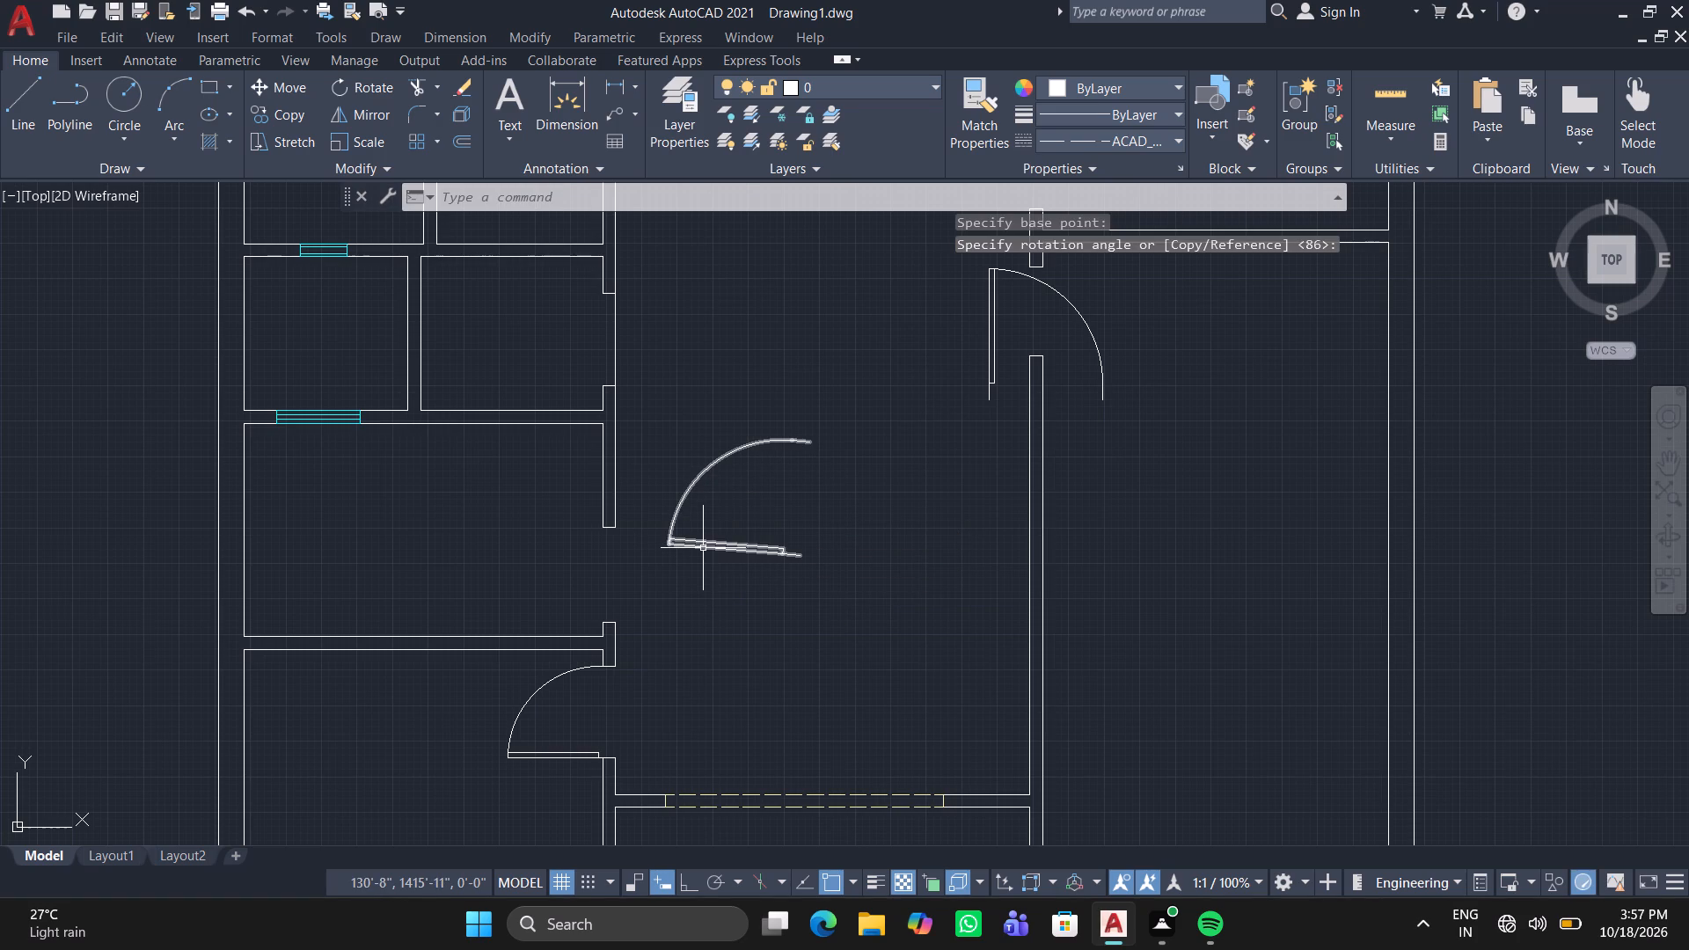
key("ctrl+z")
Turn Ortho on.
left_click(681, 880)
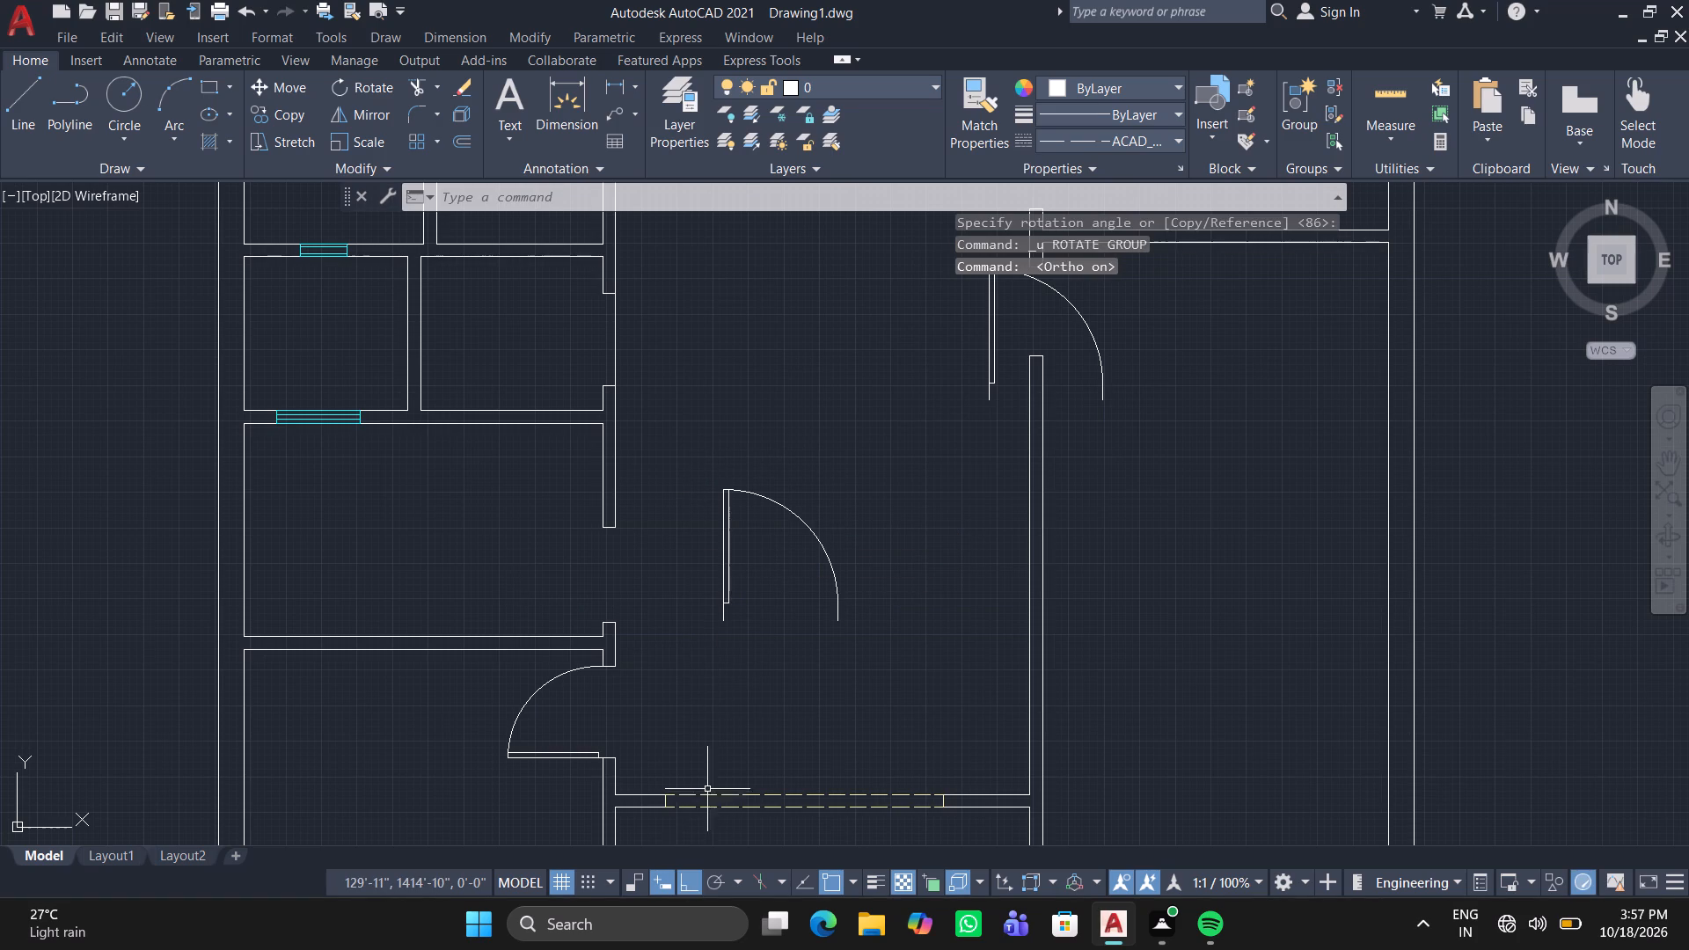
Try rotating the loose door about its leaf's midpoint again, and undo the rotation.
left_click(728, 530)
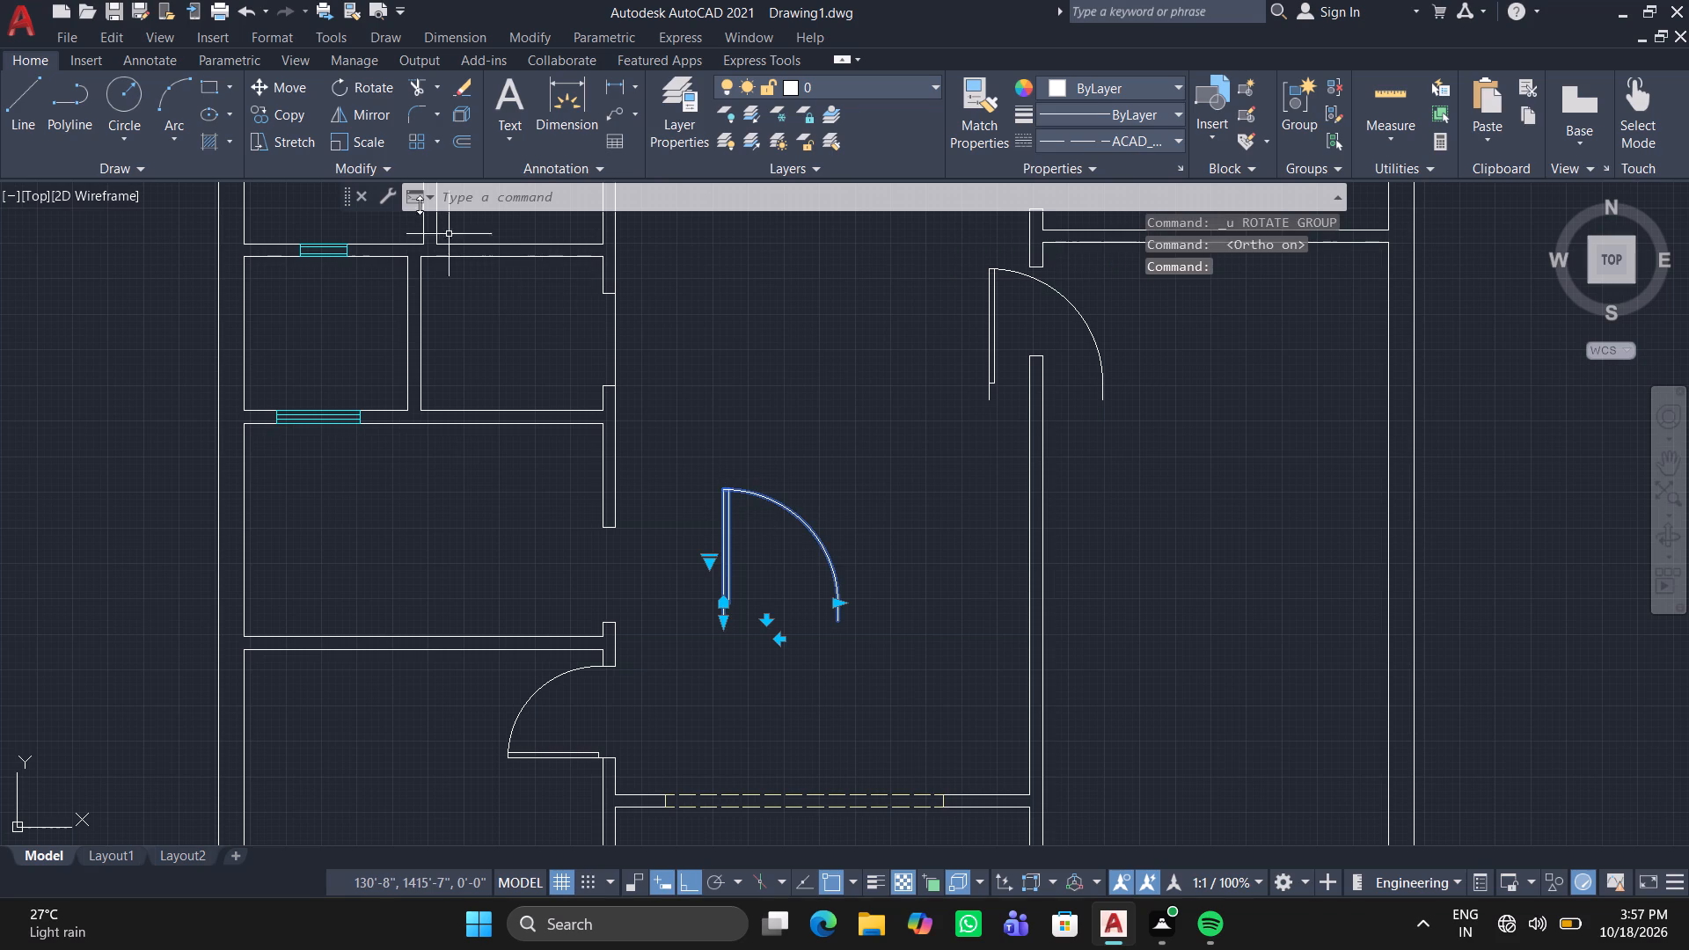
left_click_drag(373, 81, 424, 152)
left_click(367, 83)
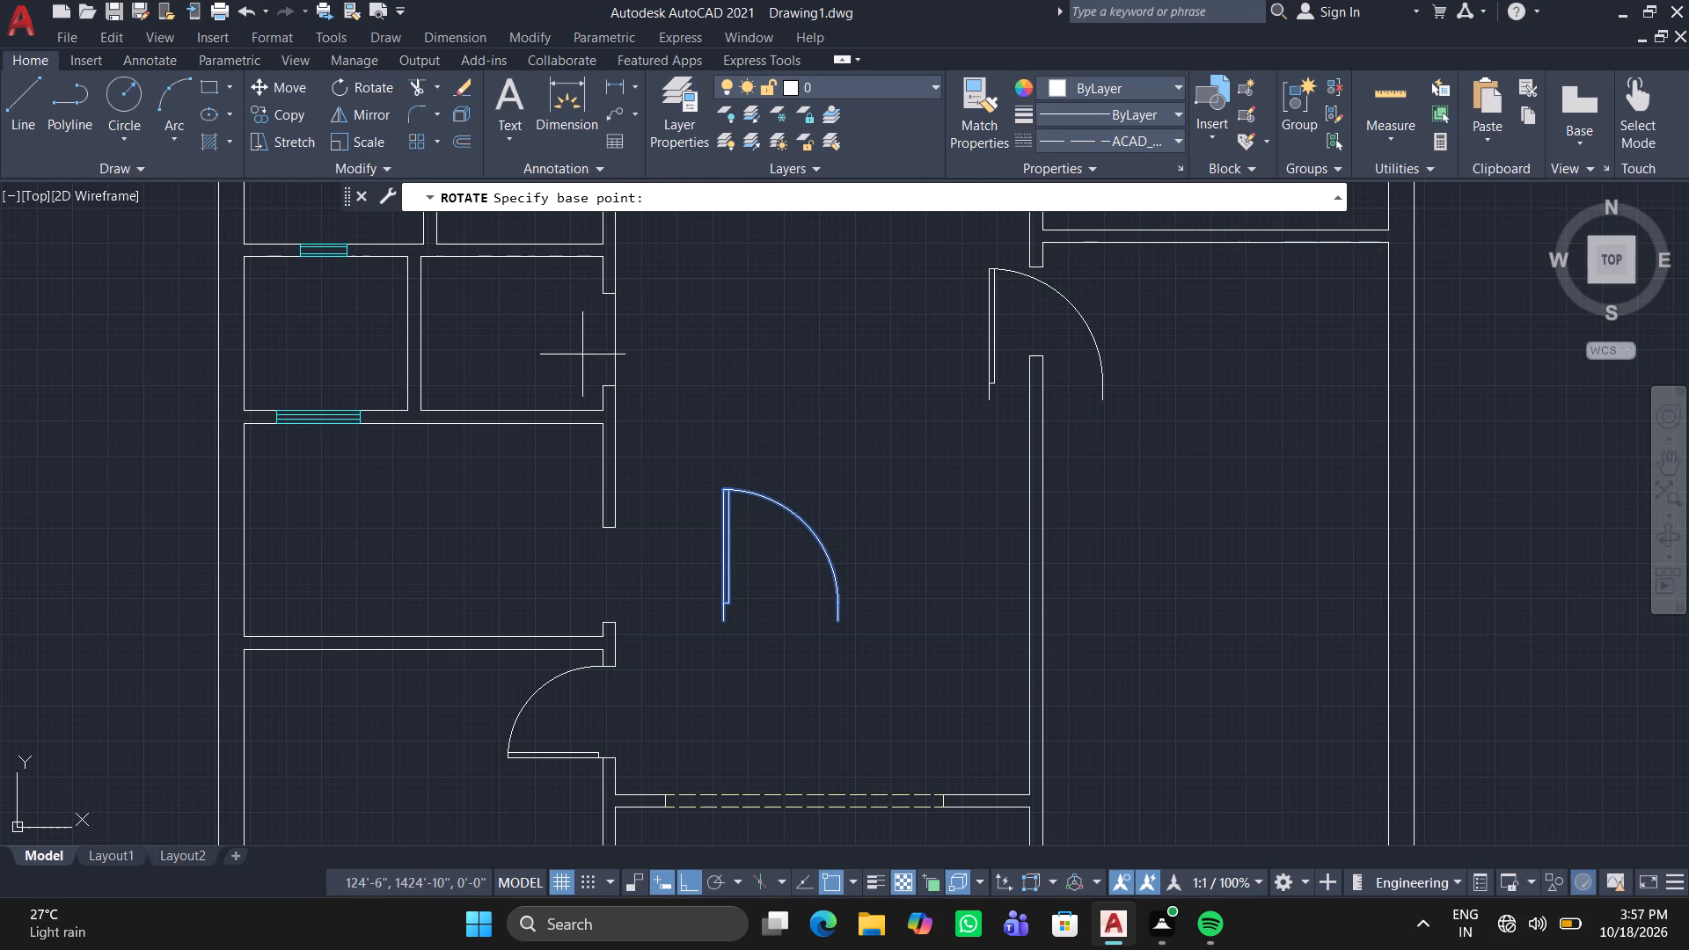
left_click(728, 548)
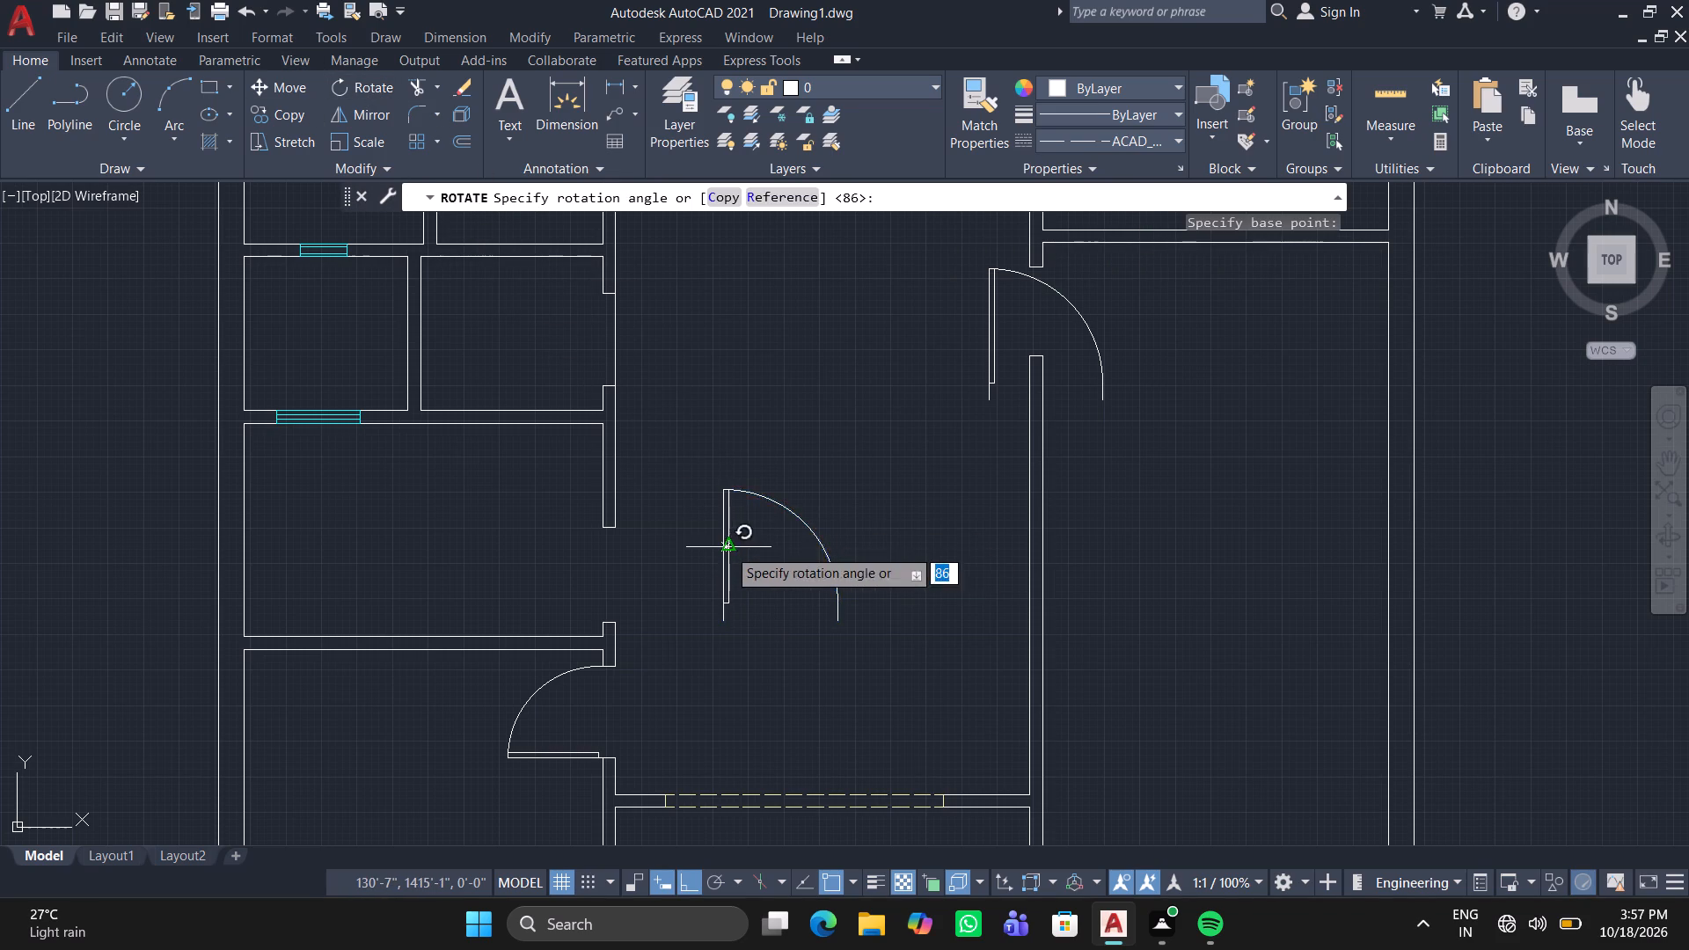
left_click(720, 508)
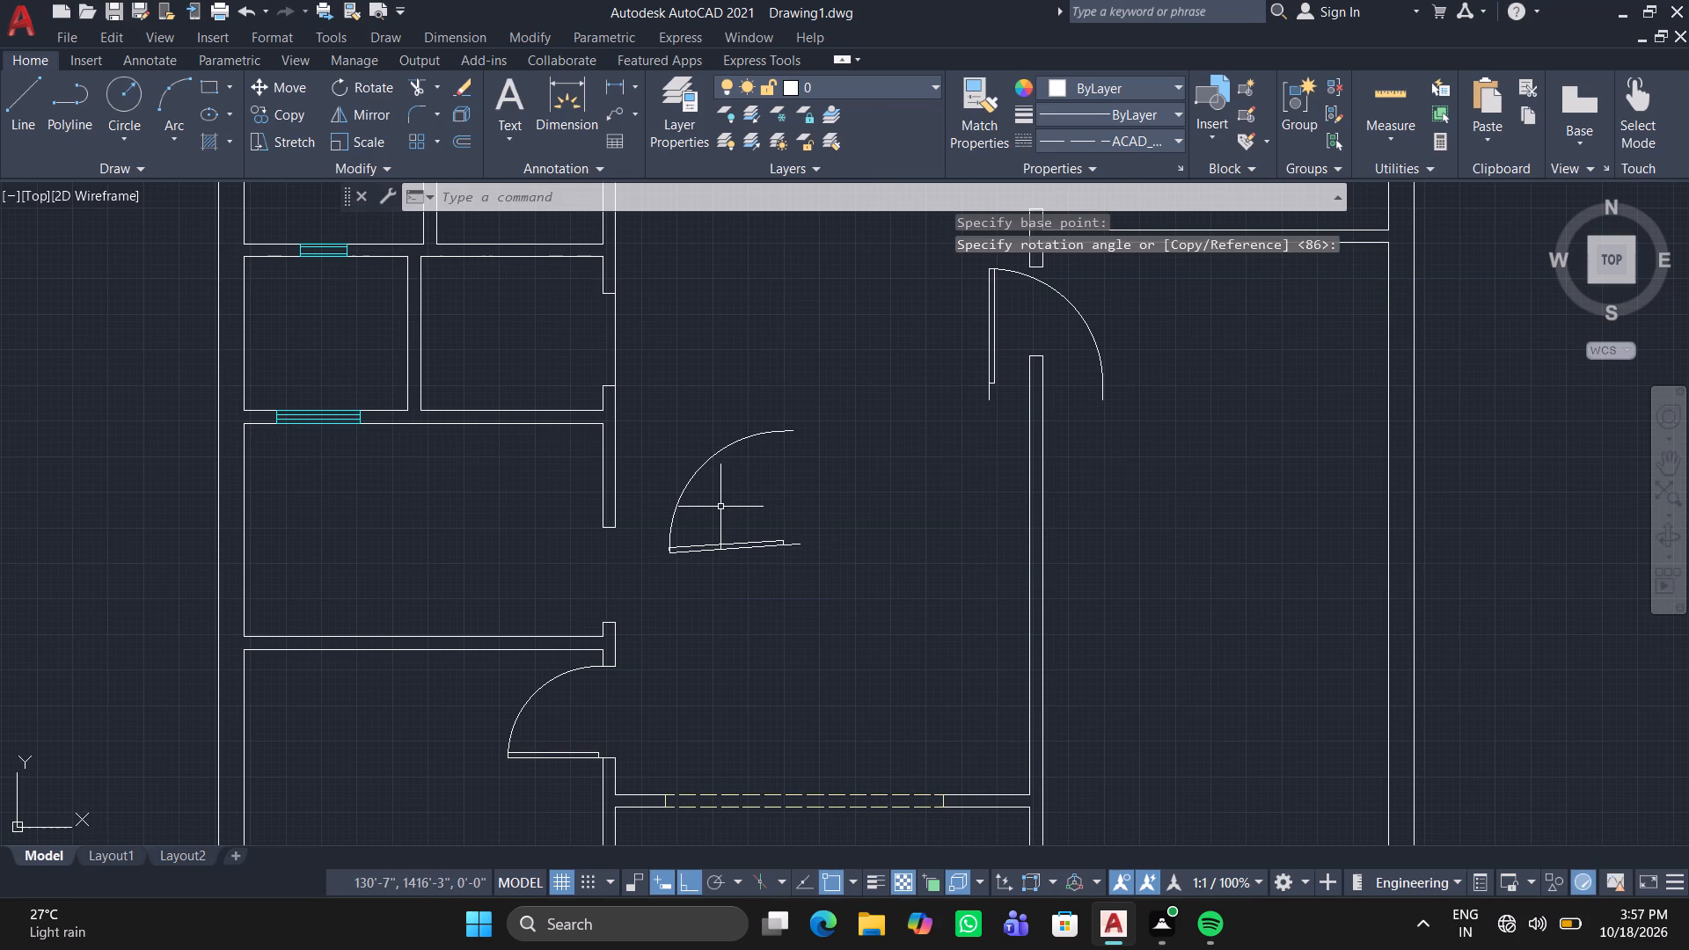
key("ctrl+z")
Rotate the loose door 90° counterclockwise about its leaf's midpoint, so its leaf lies horizontal.
left_click(724, 542)
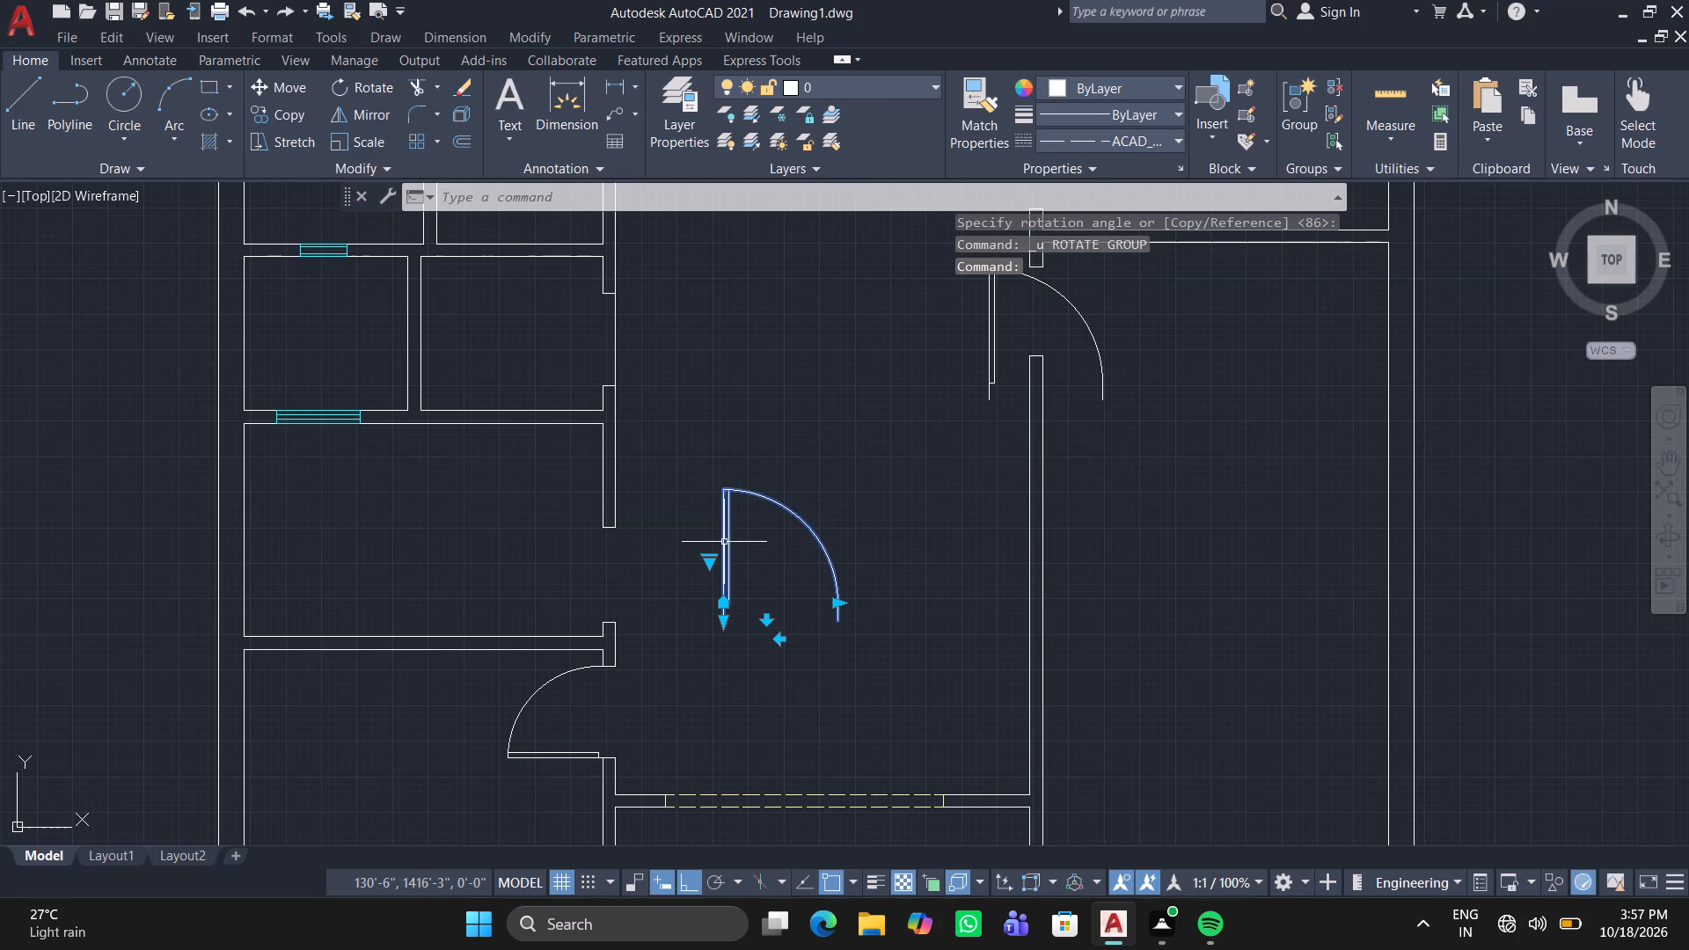
left_click_drag(372, 82, 393, 107)
left_click(381, 86)
left_click(726, 549)
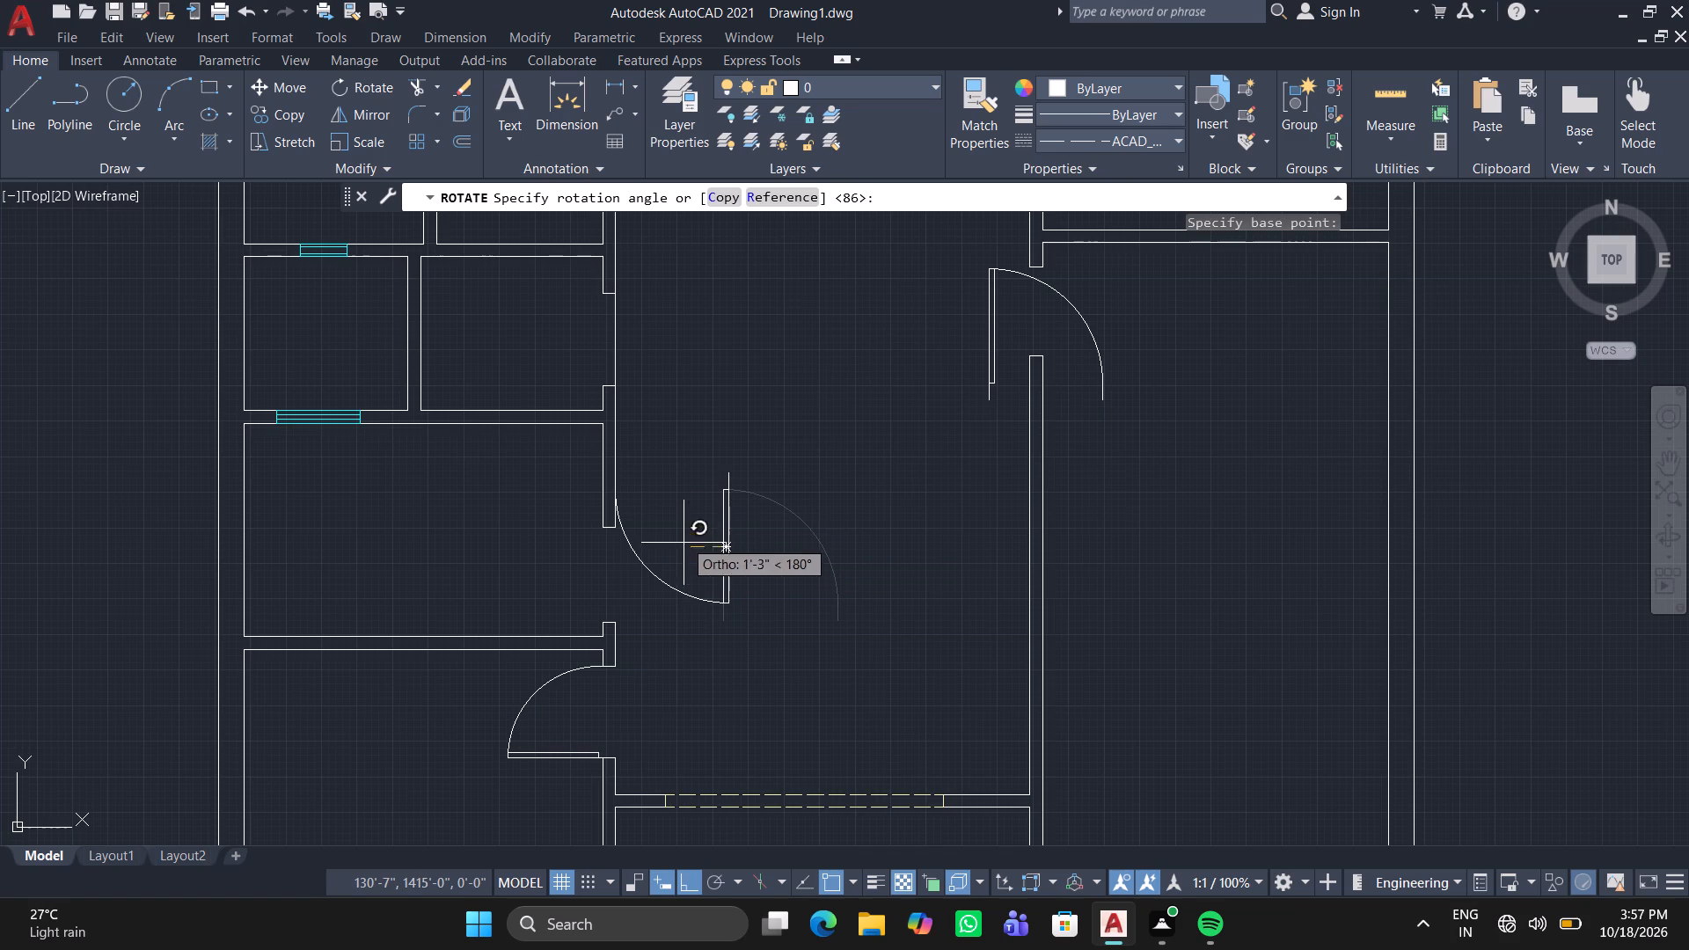
left_click(709, 502)
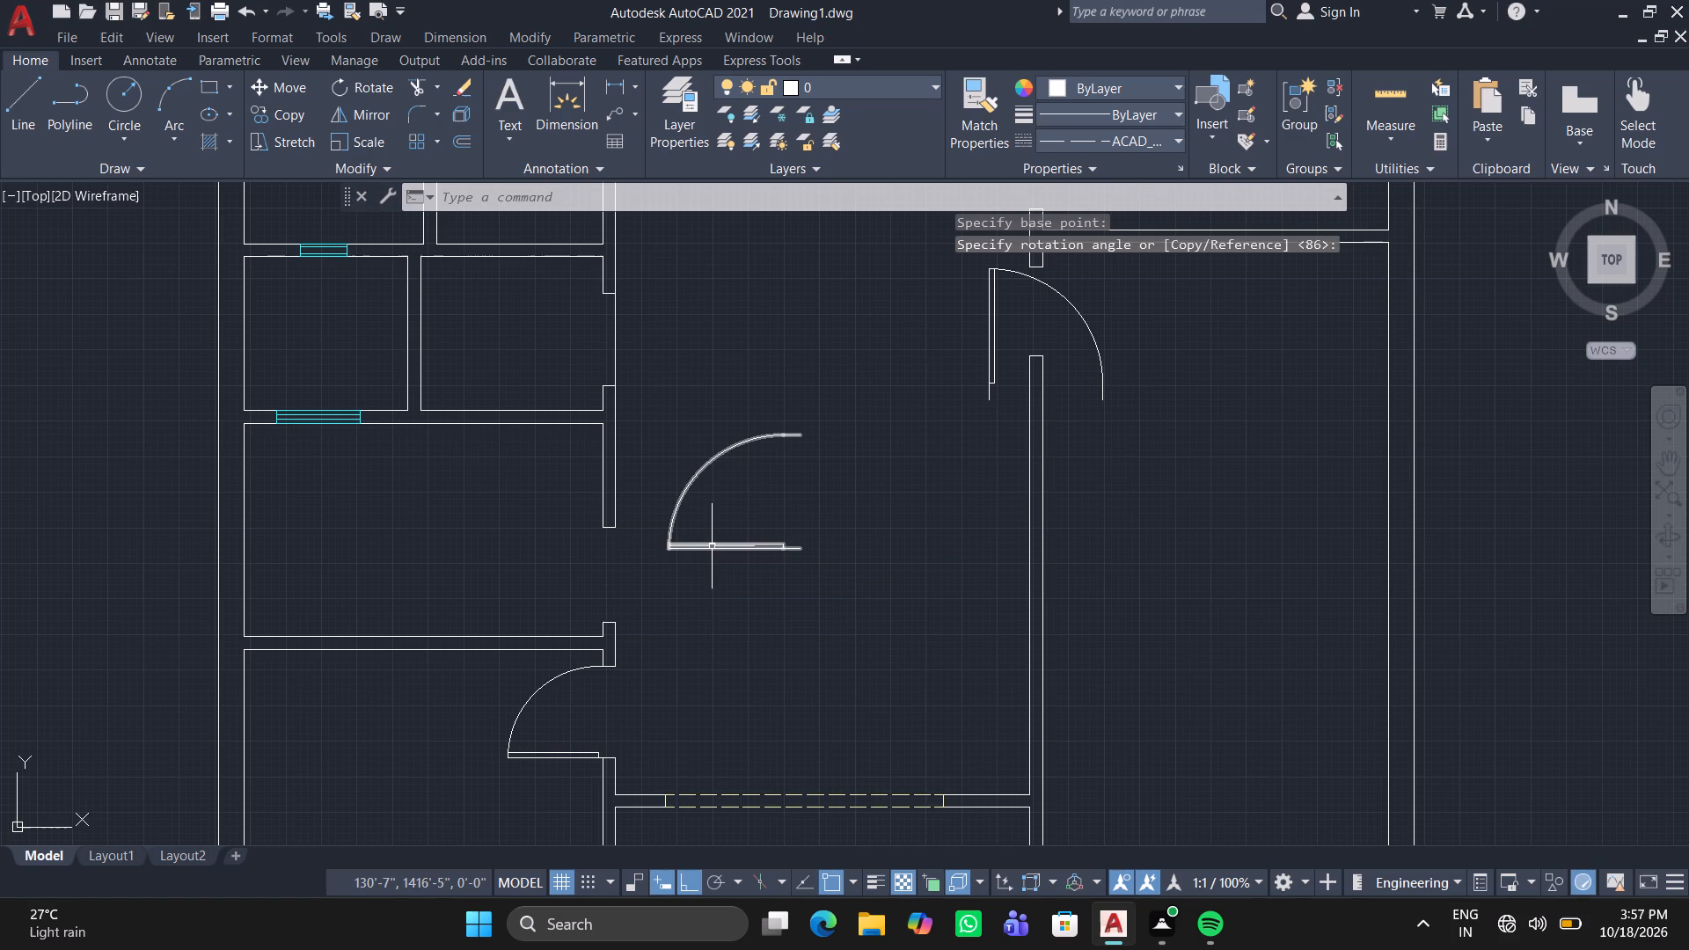
With Ortho off, move the door by its leaf-side frame end onto the outer corner of the lower jamb in the gap above the fitted door.
left_click(712, 546)
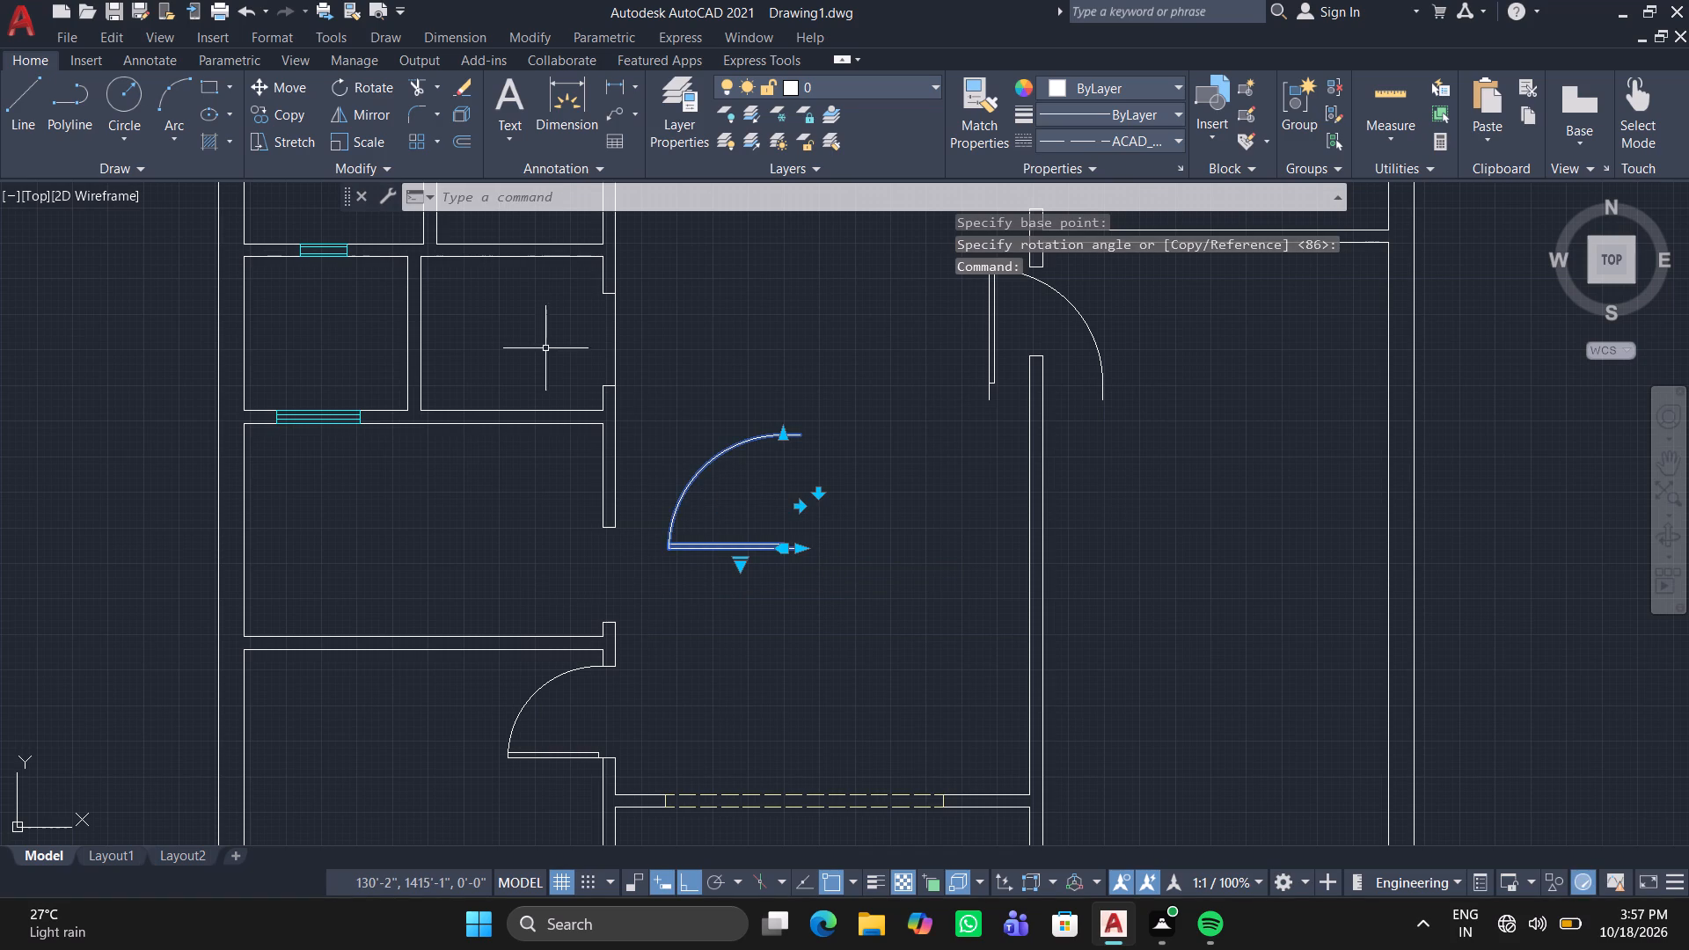
left_click(254, 82)
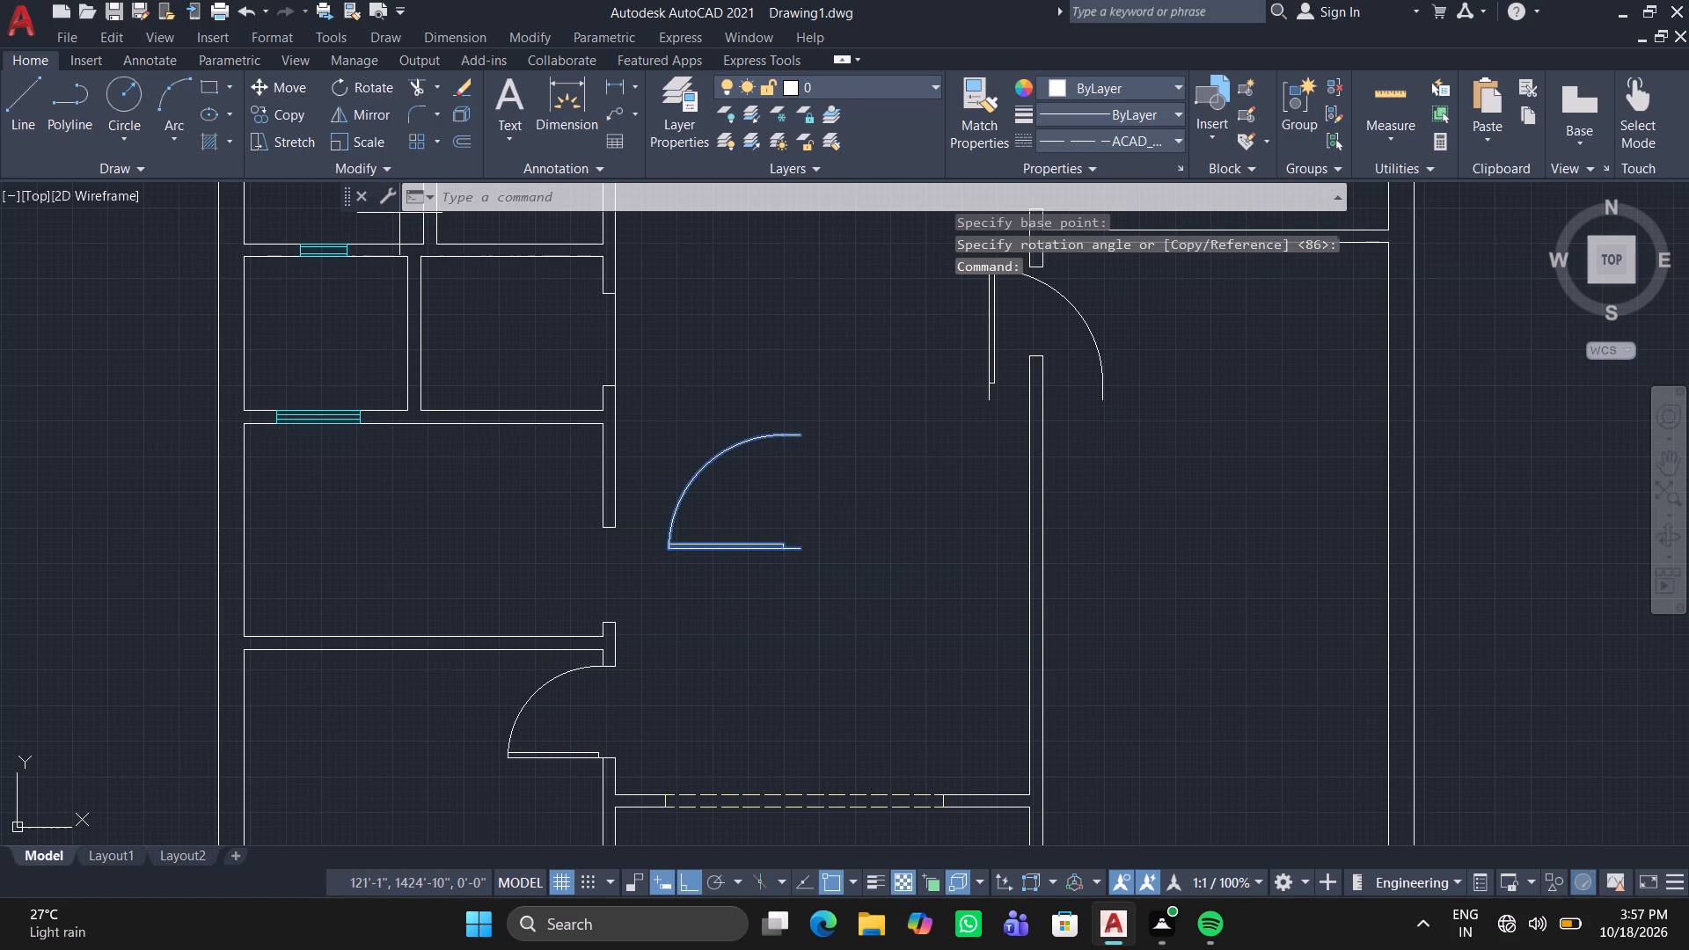
left_click(802, 549)
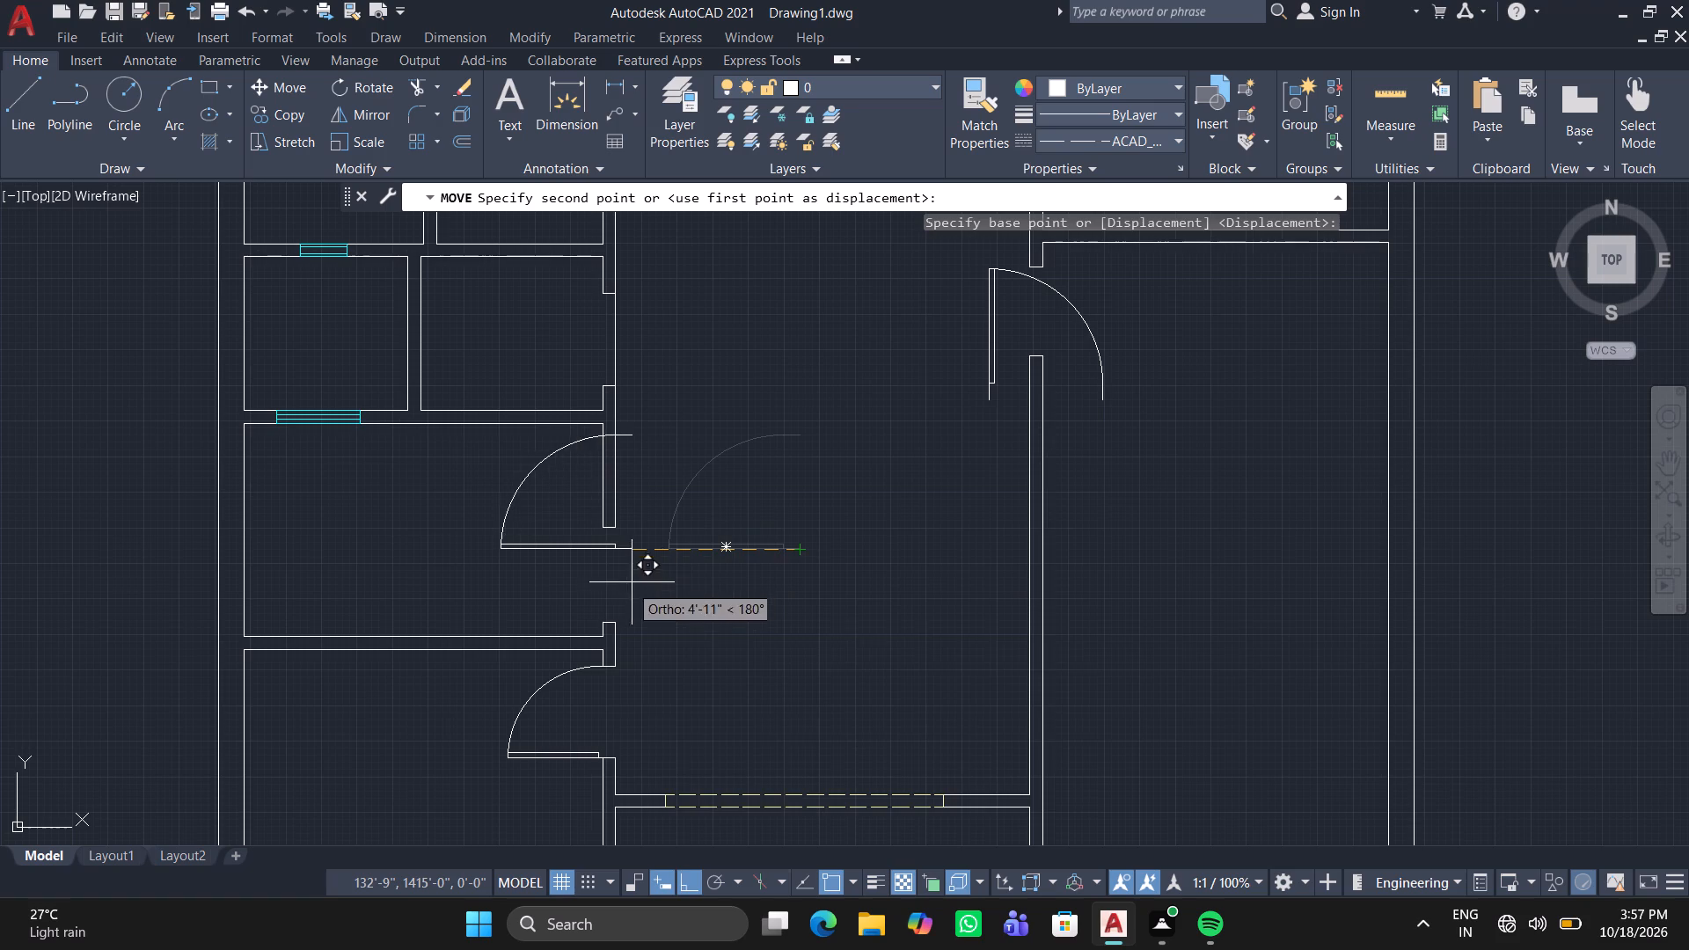
left_click(683, 880)
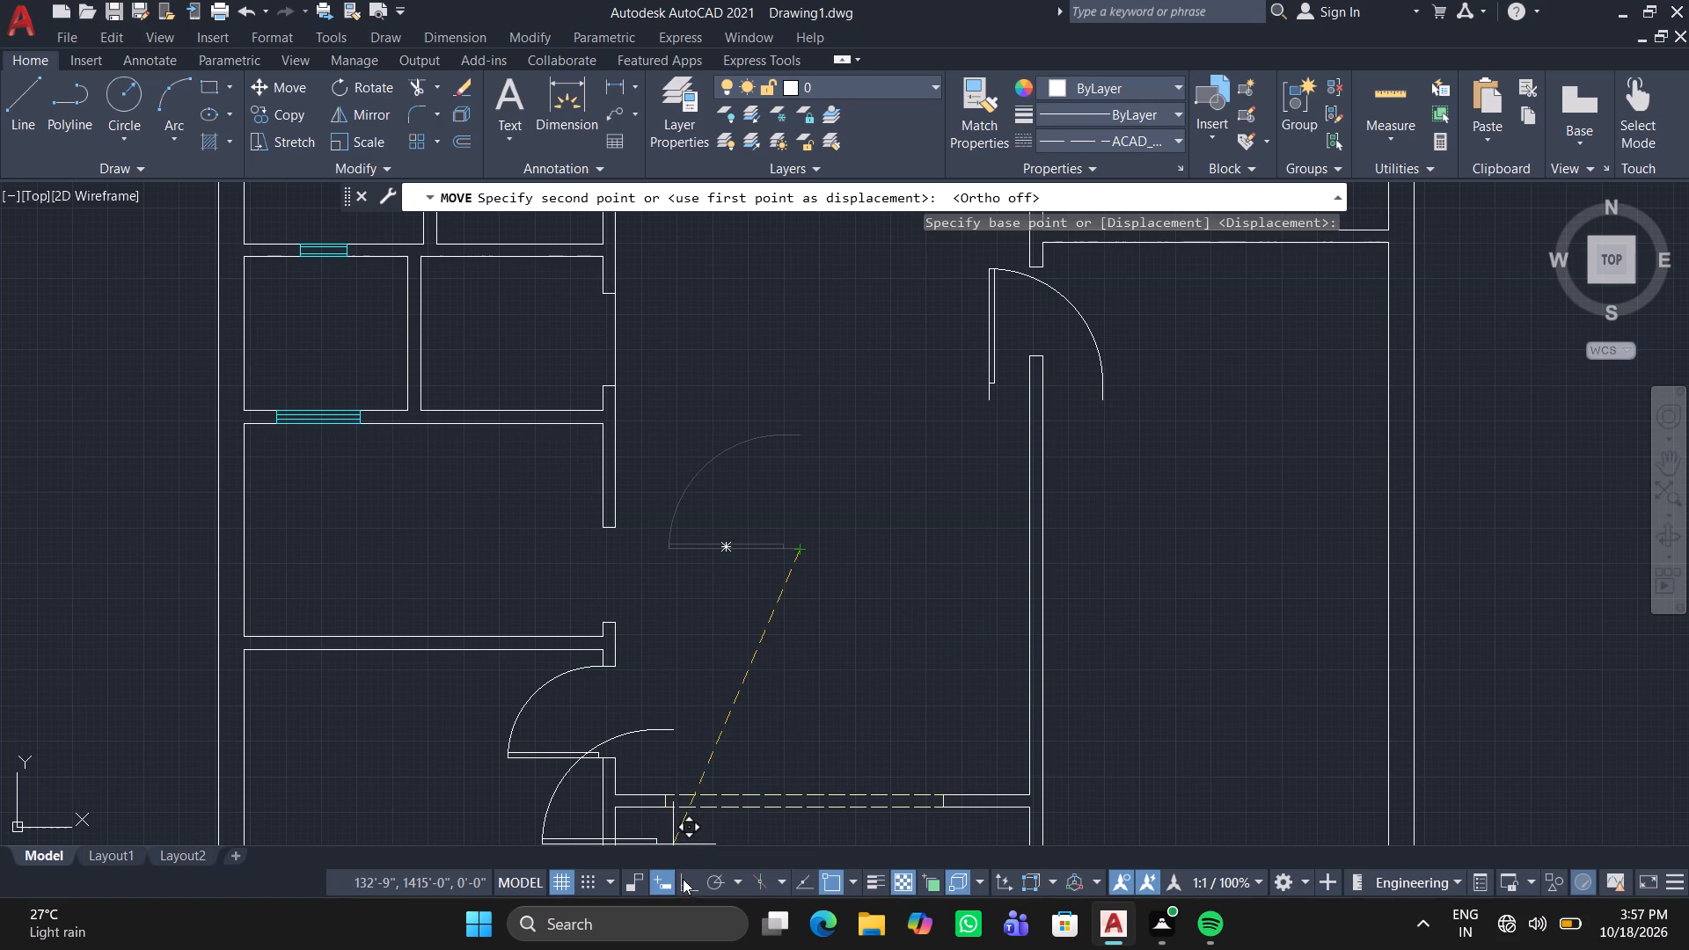
scroll(548, 600, "up", 2)
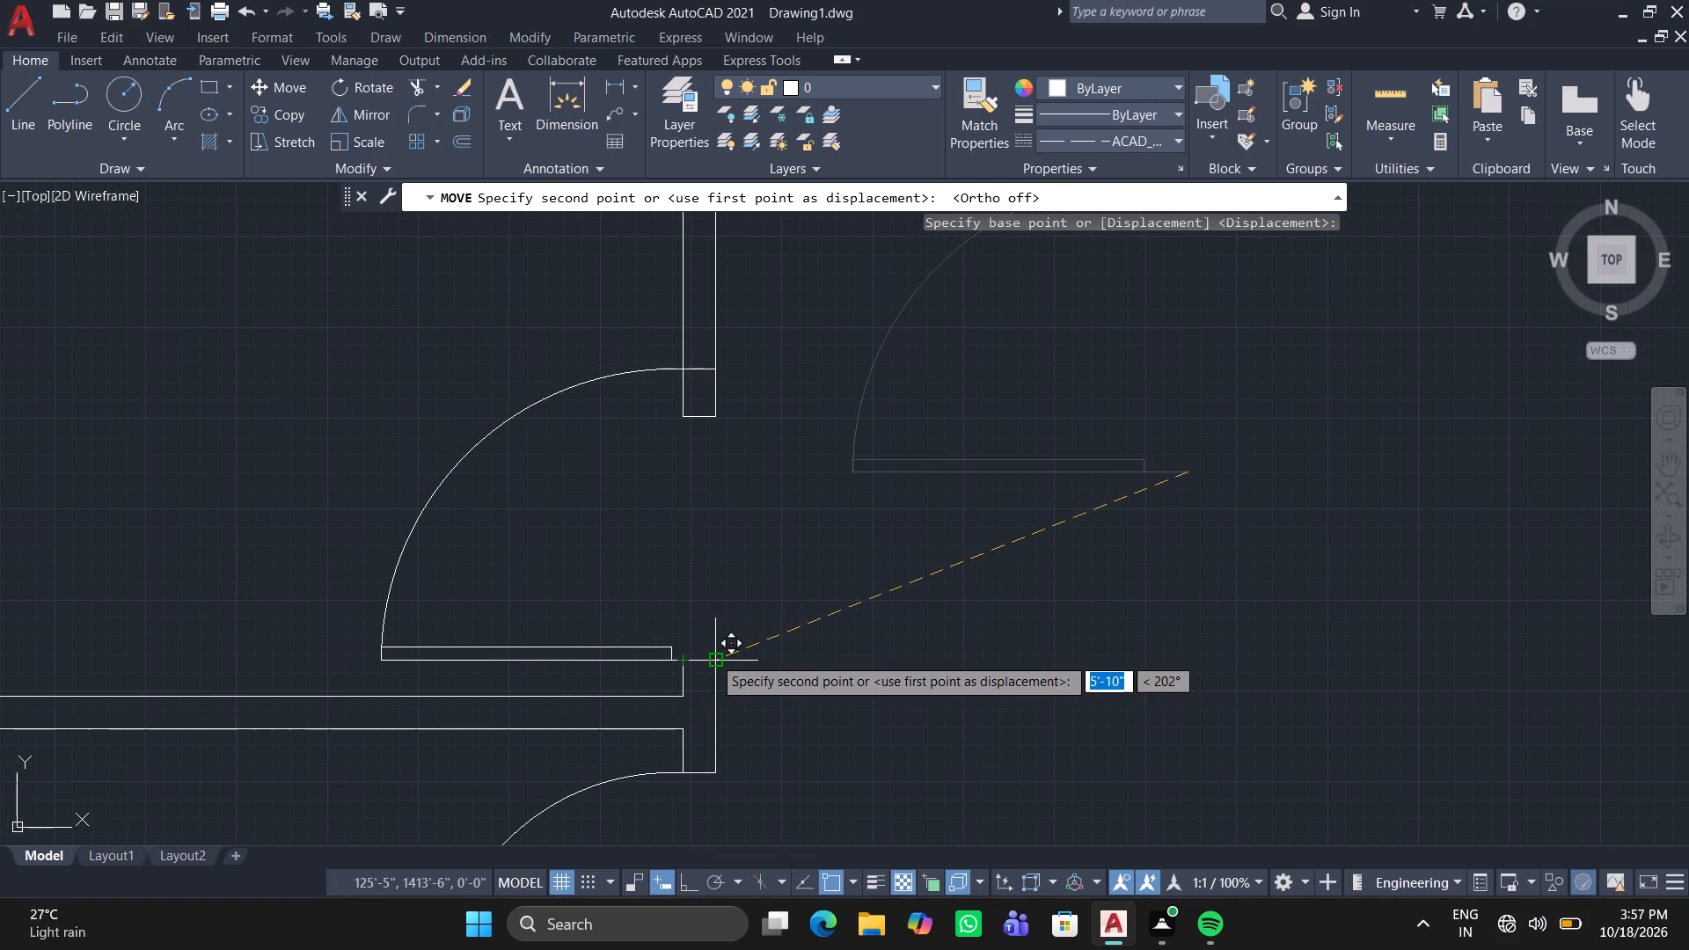
left_click(713, 656)
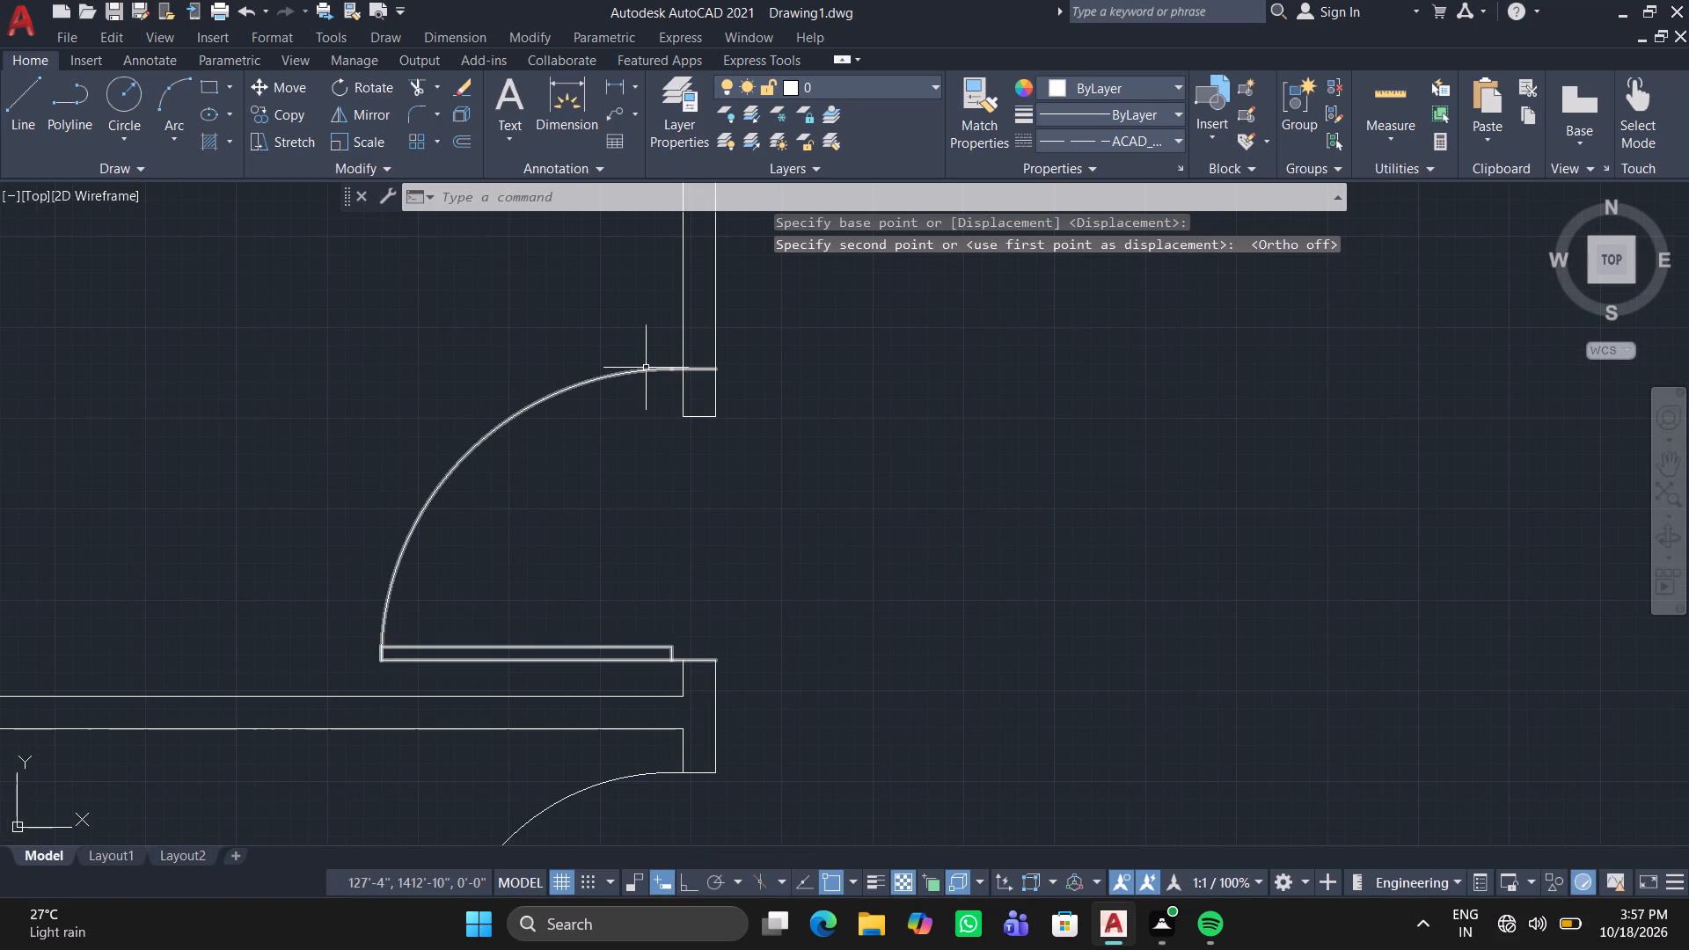
Reduce the placed door's size by stretching its arc end down toward the gap's upper jamb.
left_click(648, 367)
left_click(659, 369)
left_click(653, 369)
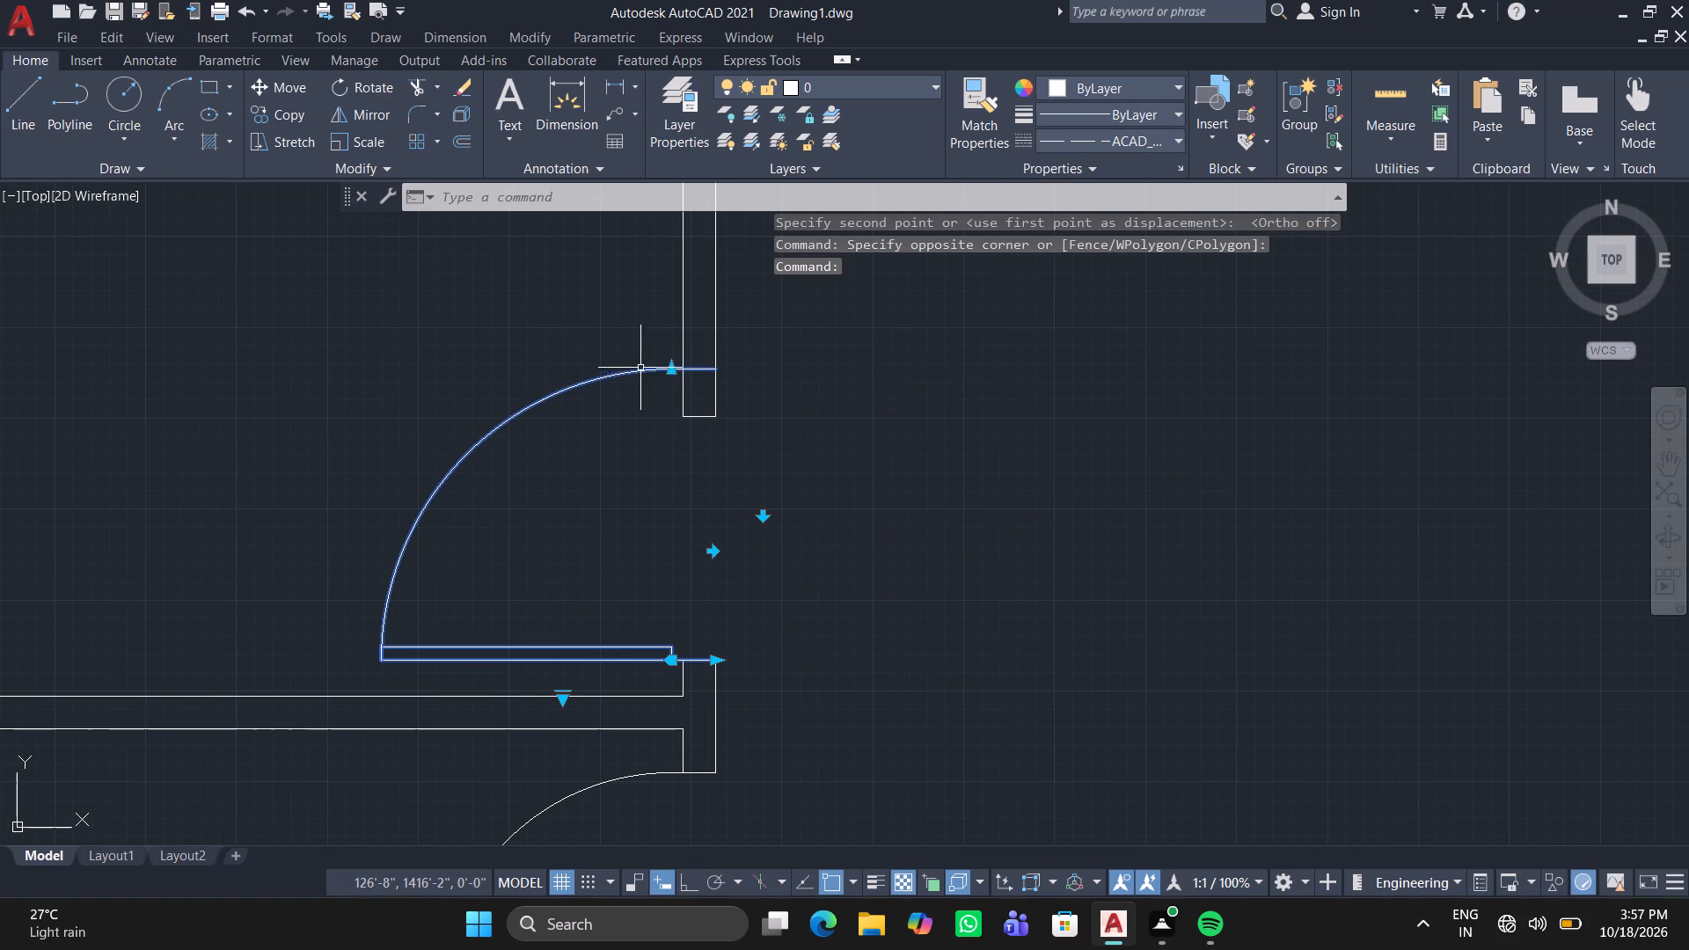
left_click_drag(668, 367, 676, 371)
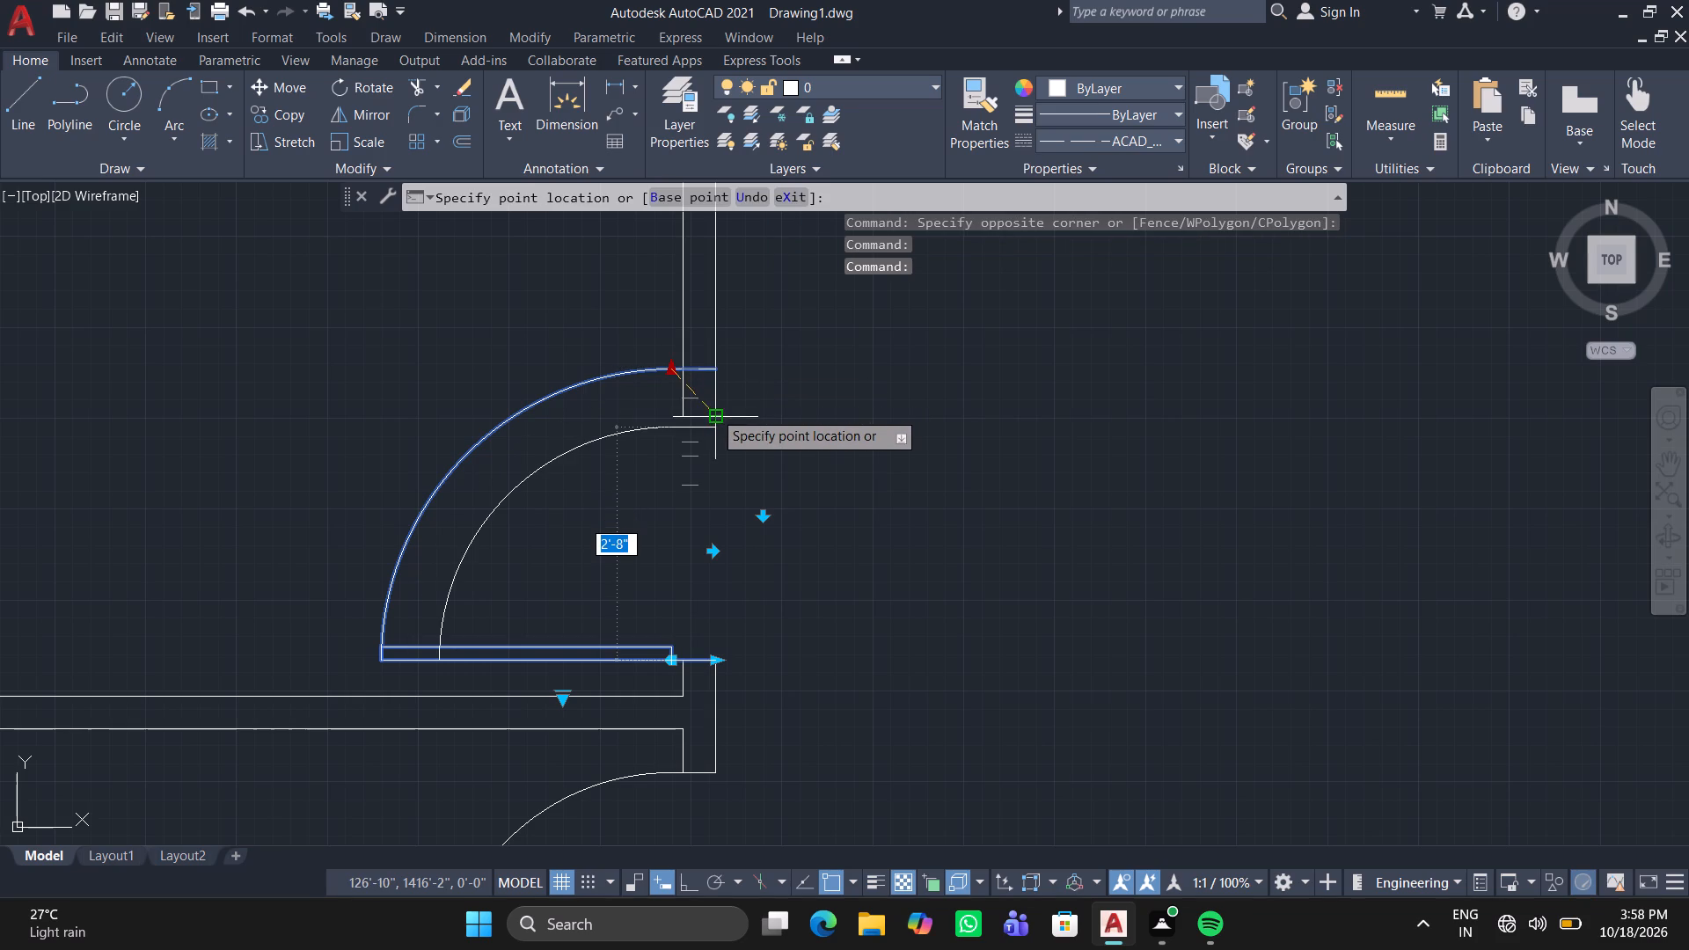
scroll(713, 411, "up", 2)
left_click(706, 384)
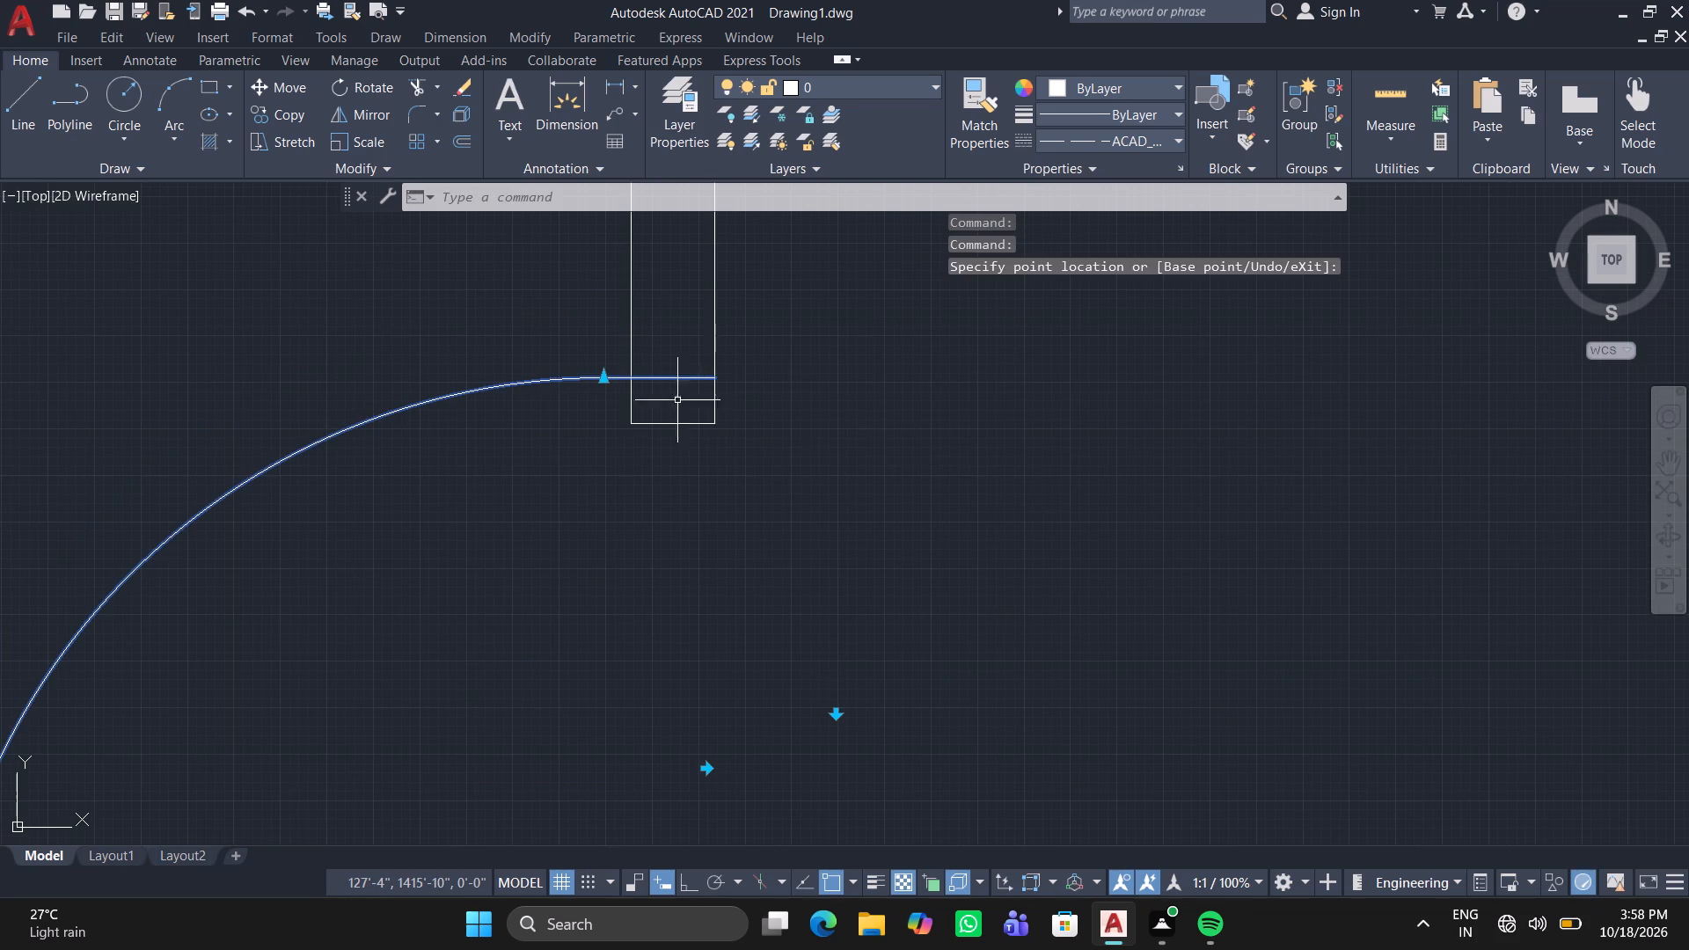
Trim away the upper jamb's end line and both wall lines running up from the door's arc end.
left_click(412, 77)
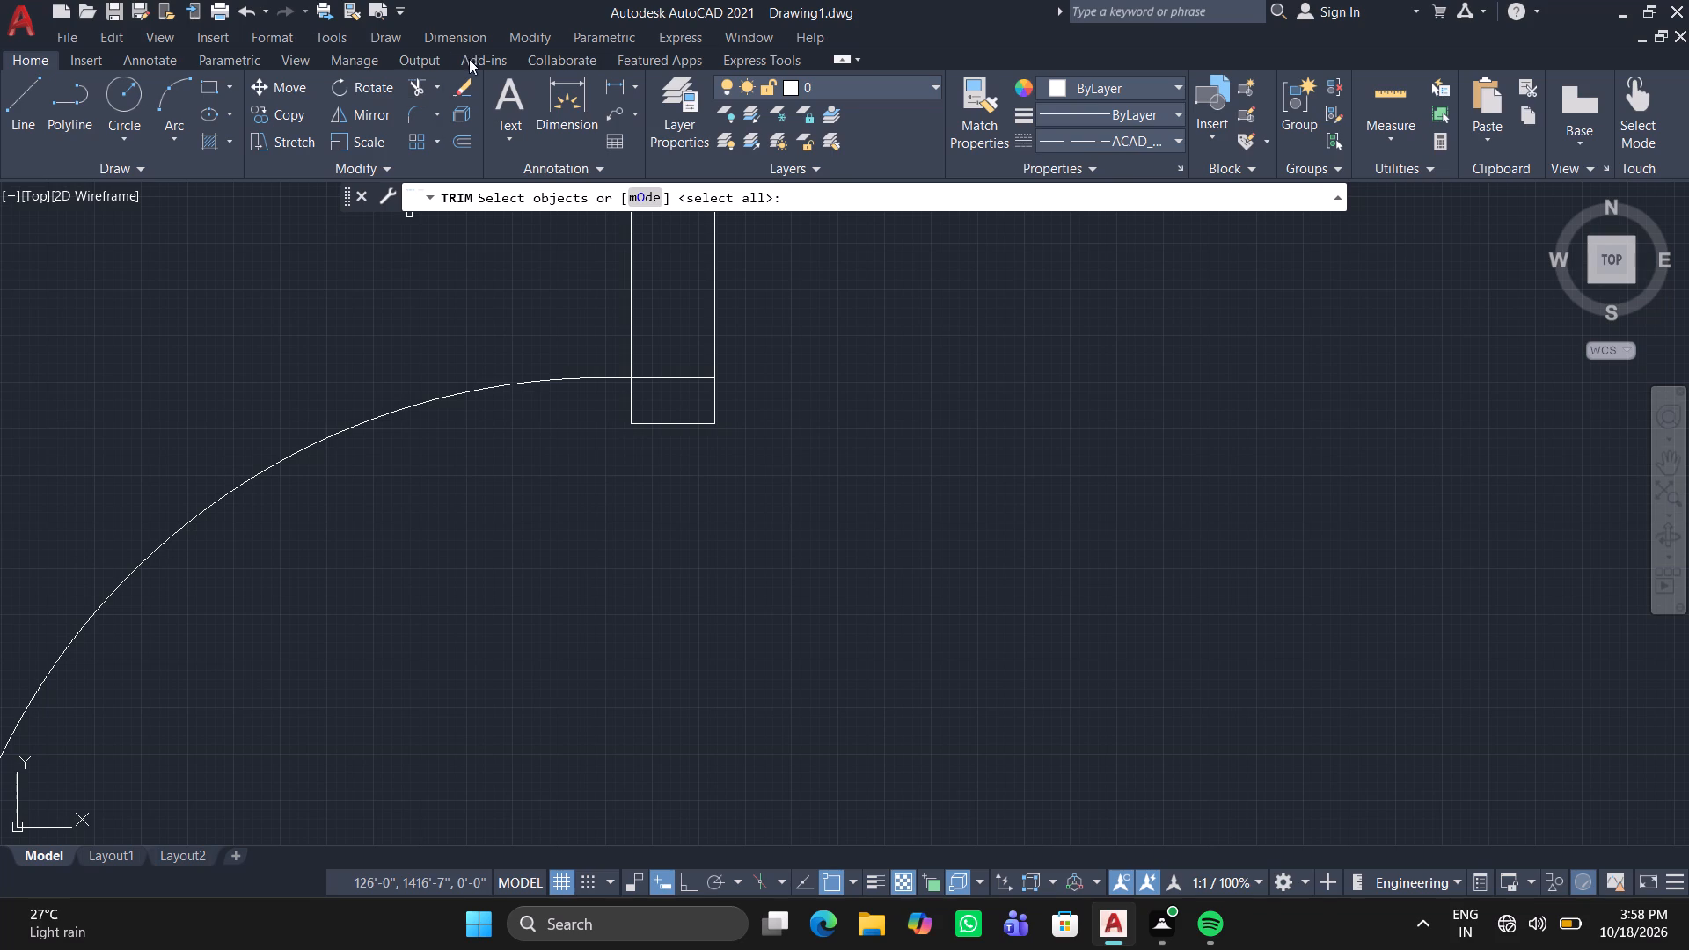
left_click(559, 430)
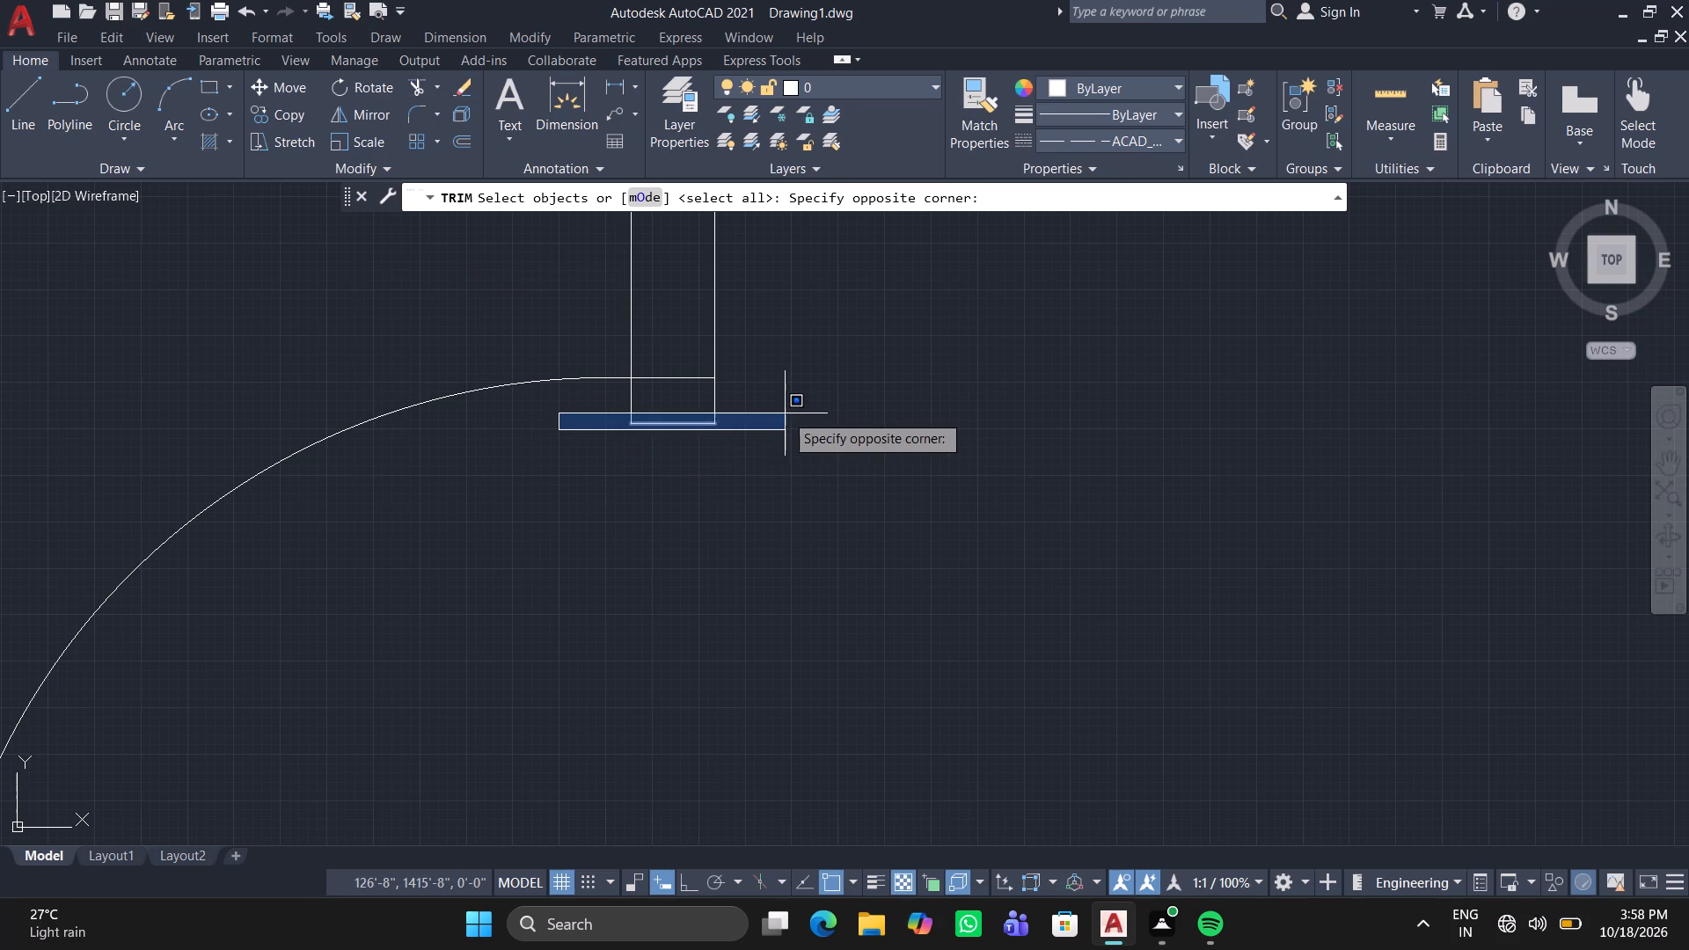
left_click(862, 410)
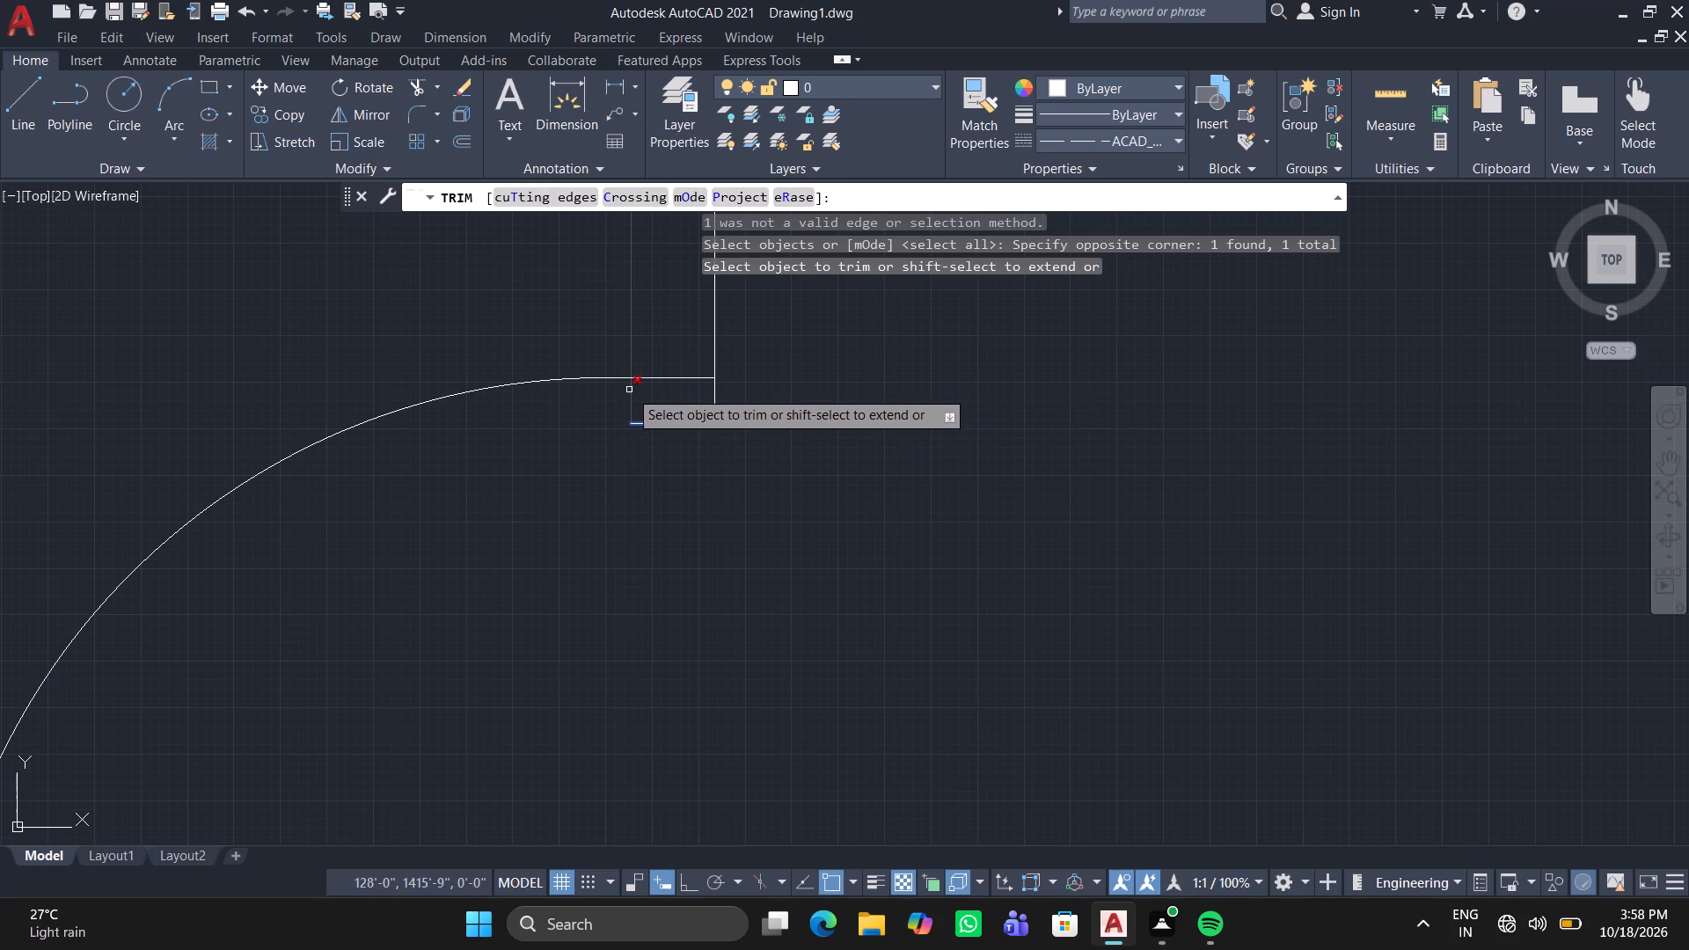
left_click(667, 426)
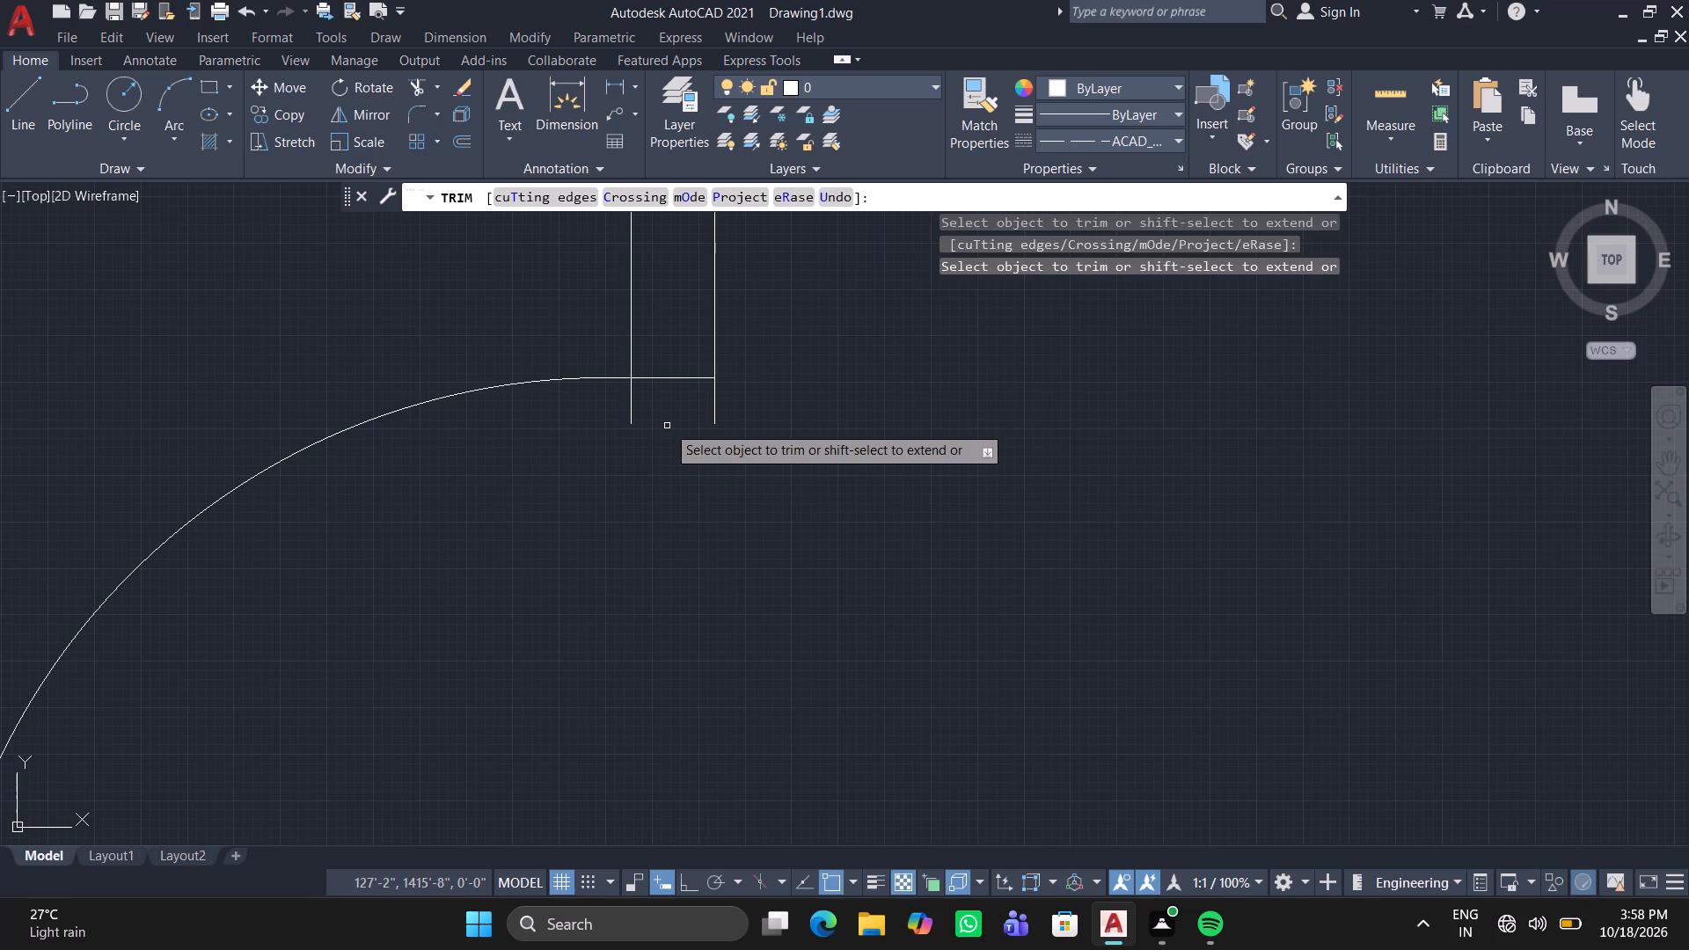
left_click(669, 412)
left_click(865, 411)
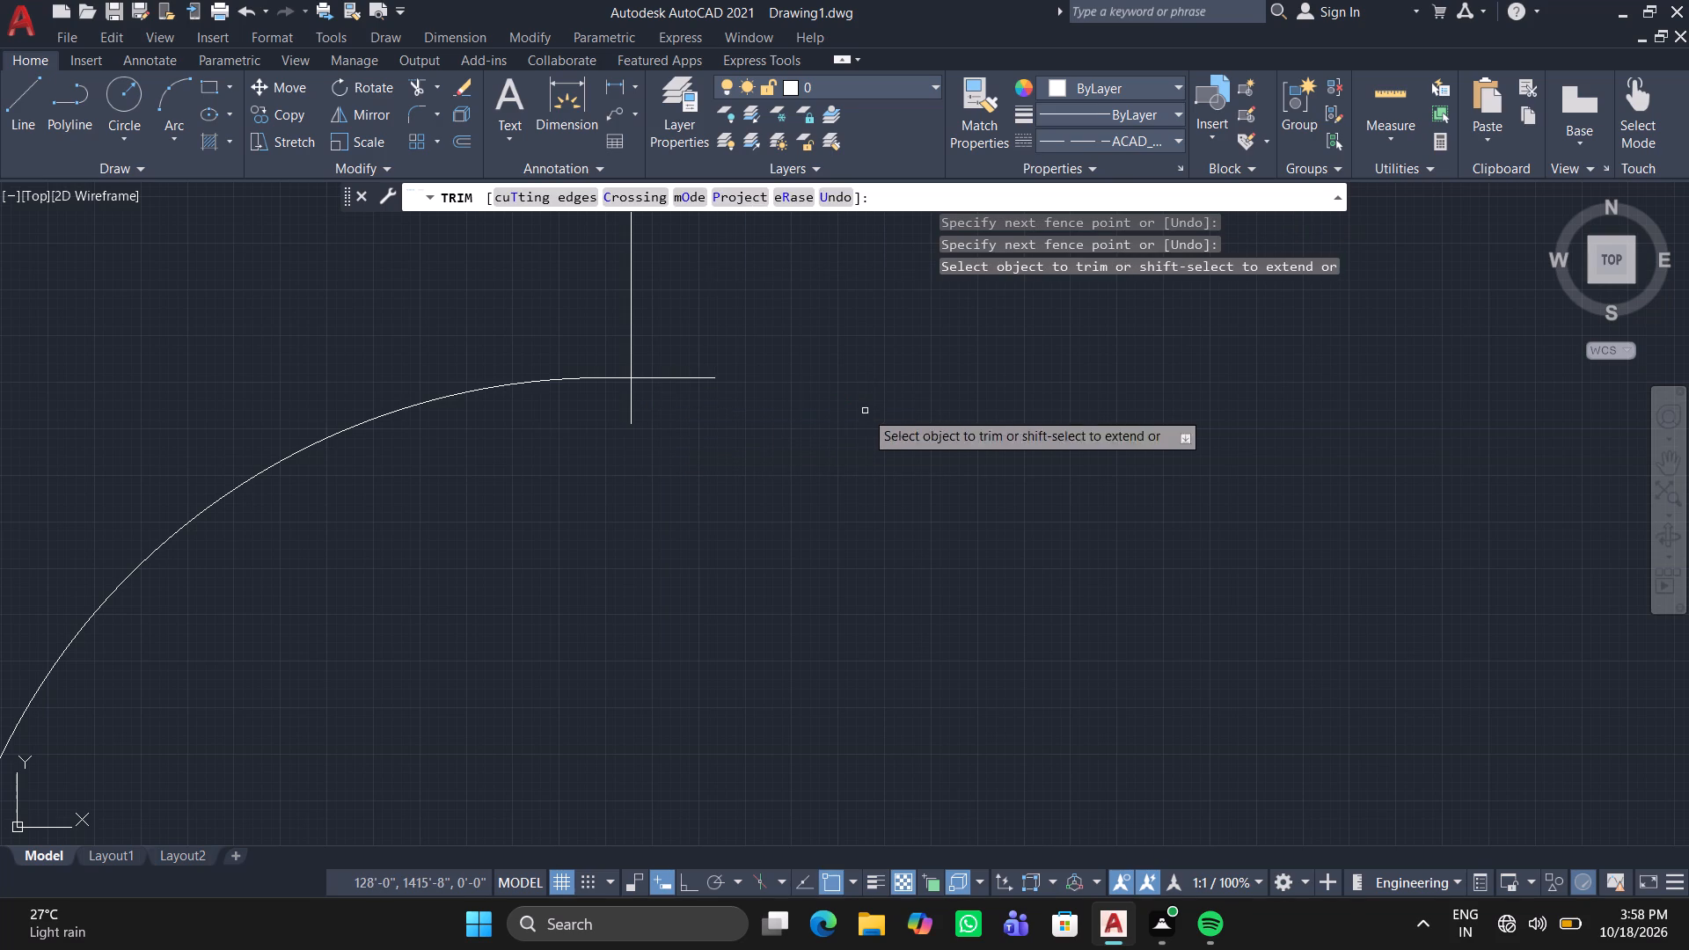
left_click(619, 406)
left_click(908, 435)
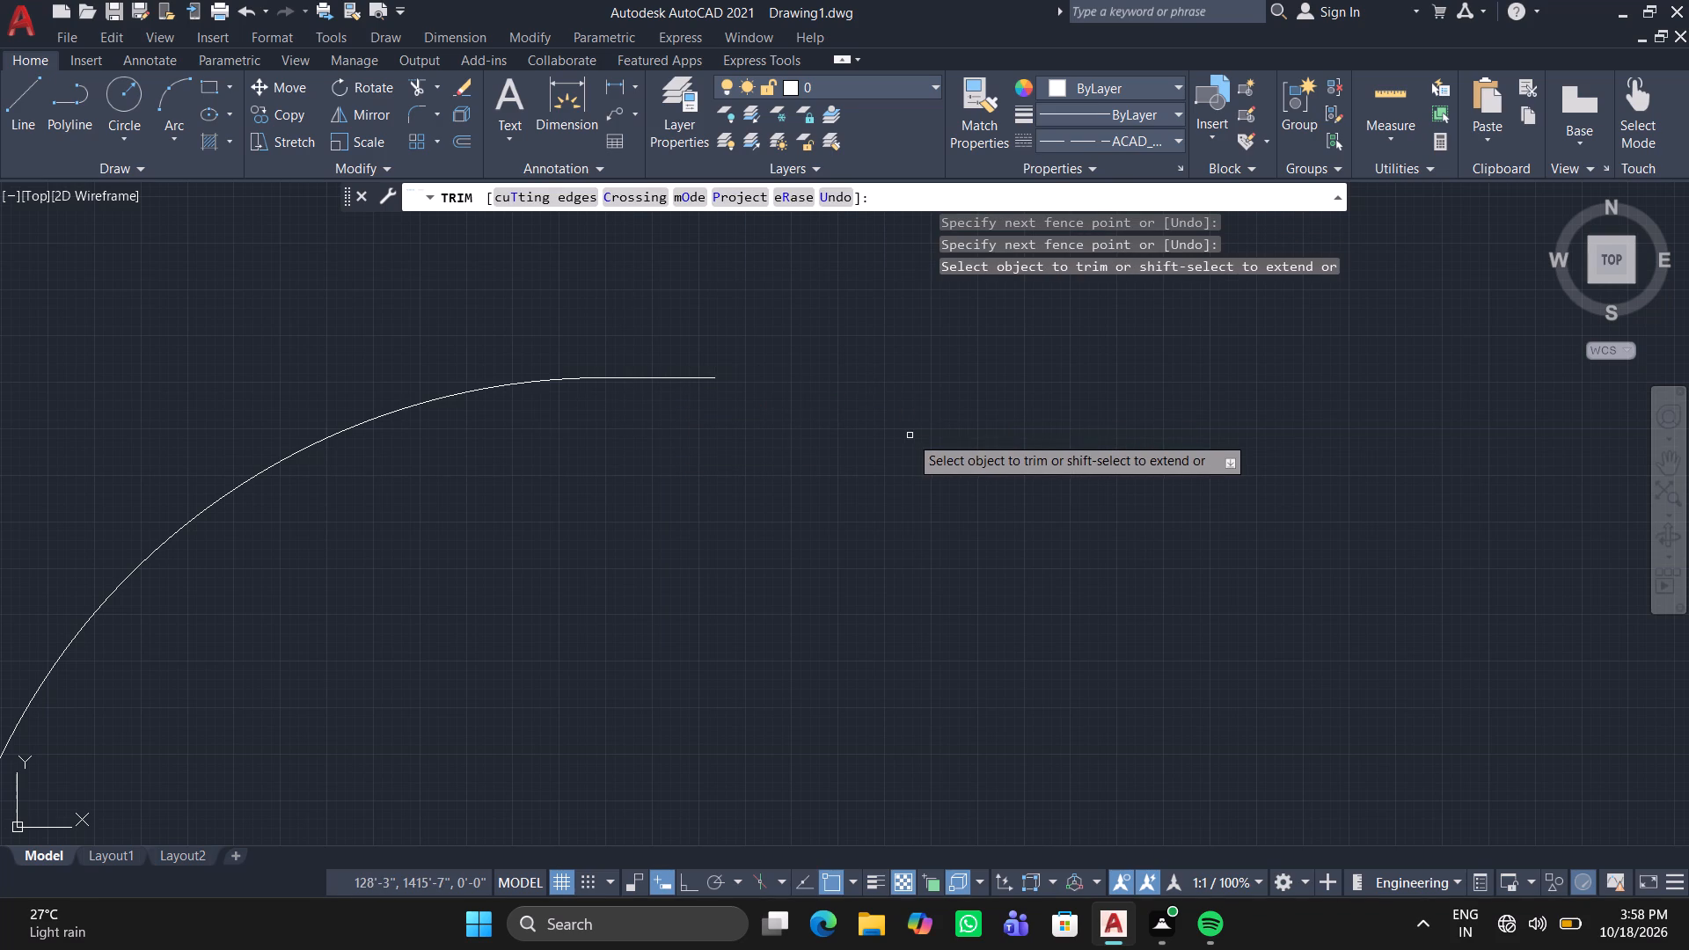
key("space")
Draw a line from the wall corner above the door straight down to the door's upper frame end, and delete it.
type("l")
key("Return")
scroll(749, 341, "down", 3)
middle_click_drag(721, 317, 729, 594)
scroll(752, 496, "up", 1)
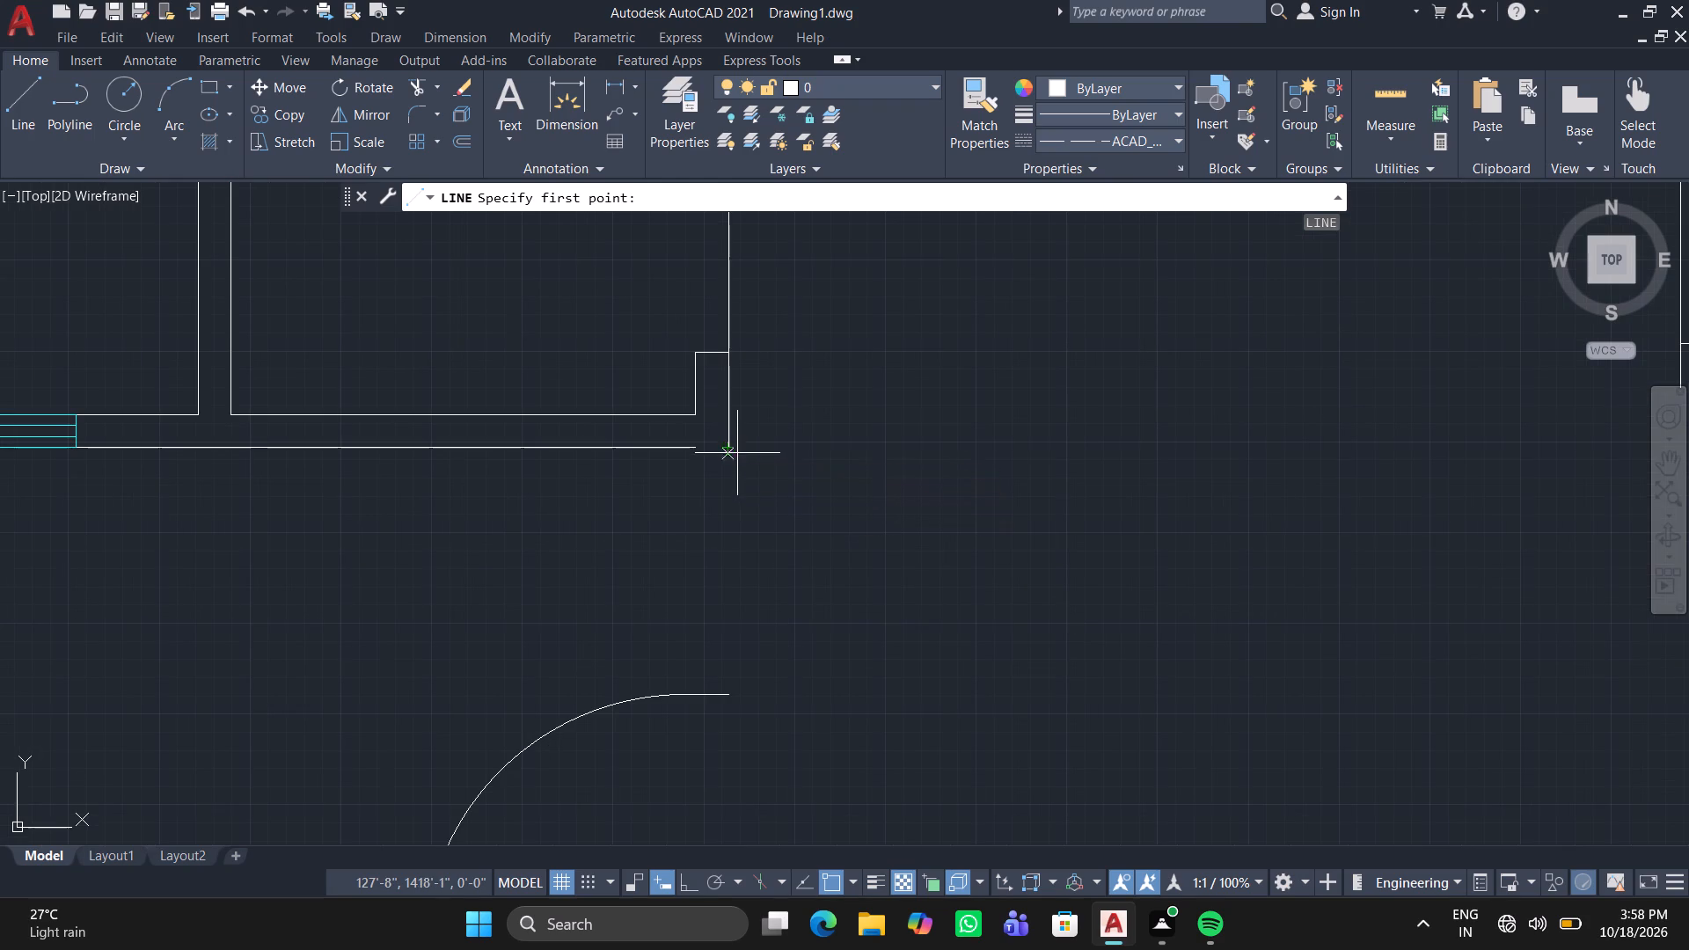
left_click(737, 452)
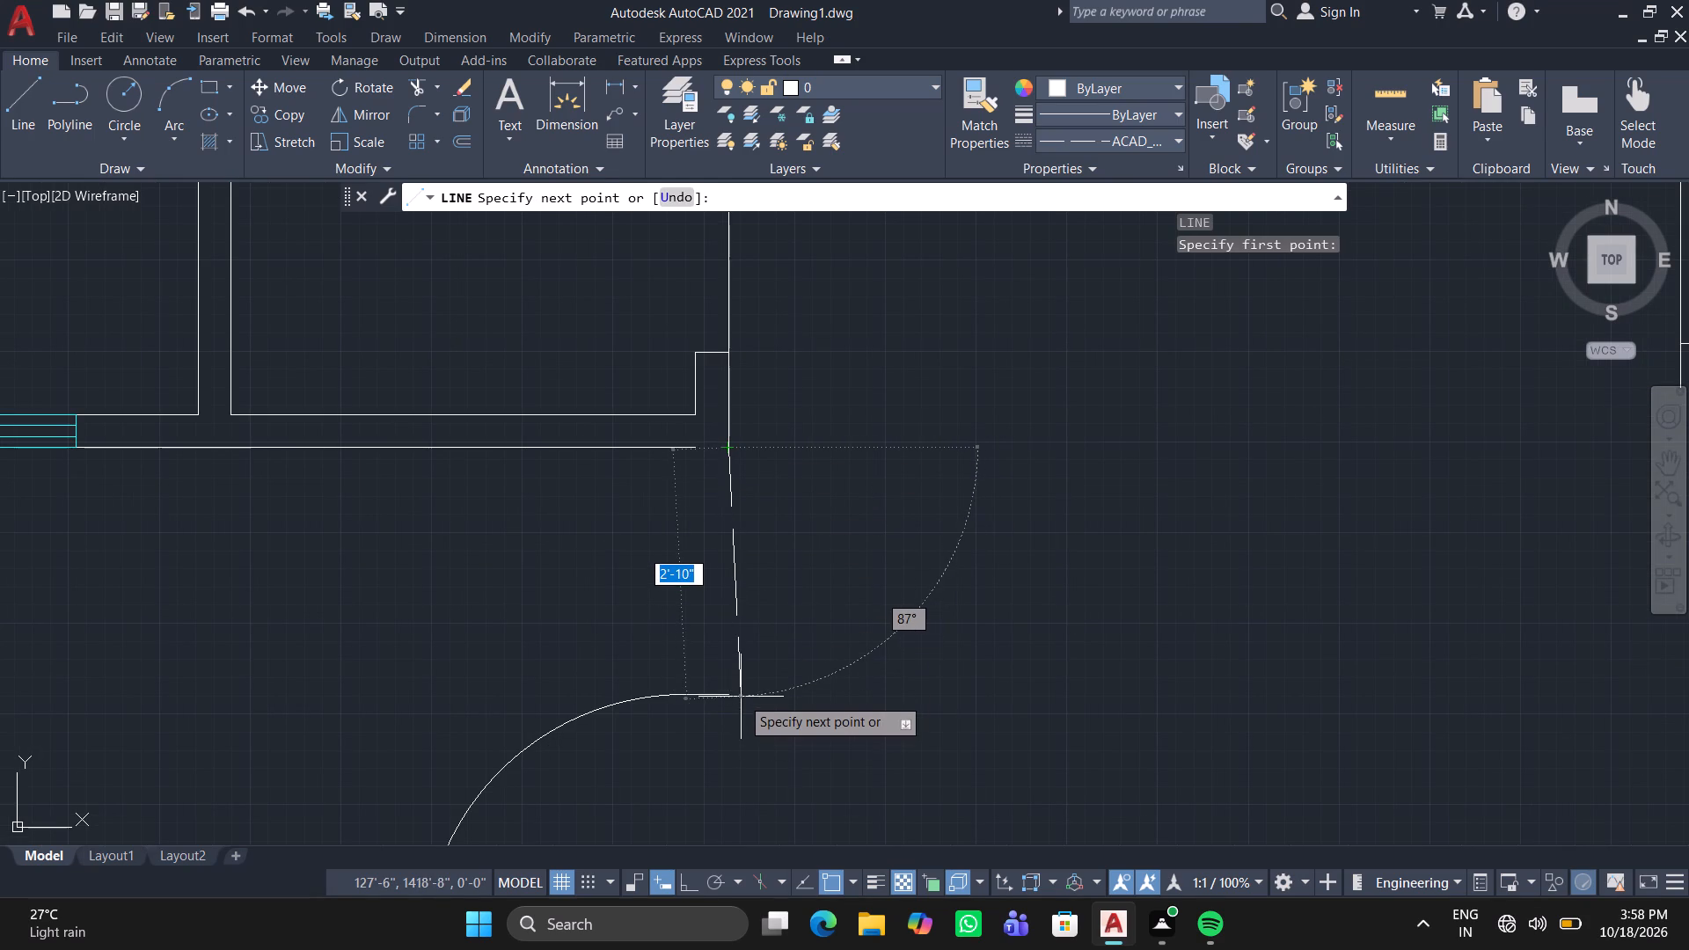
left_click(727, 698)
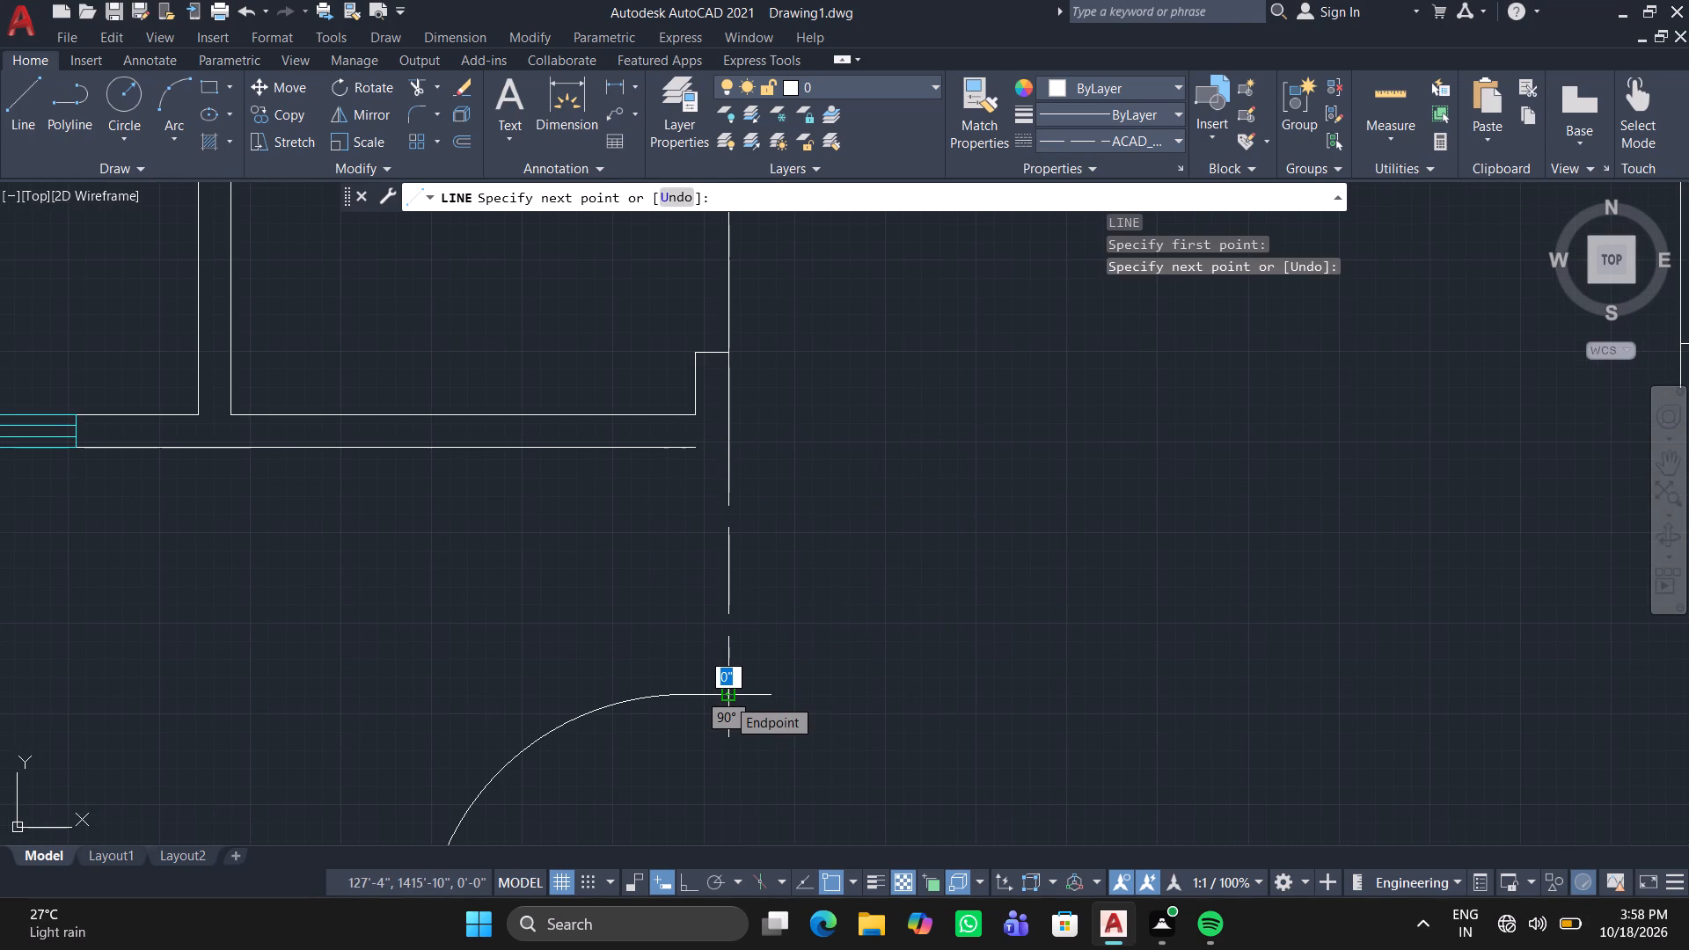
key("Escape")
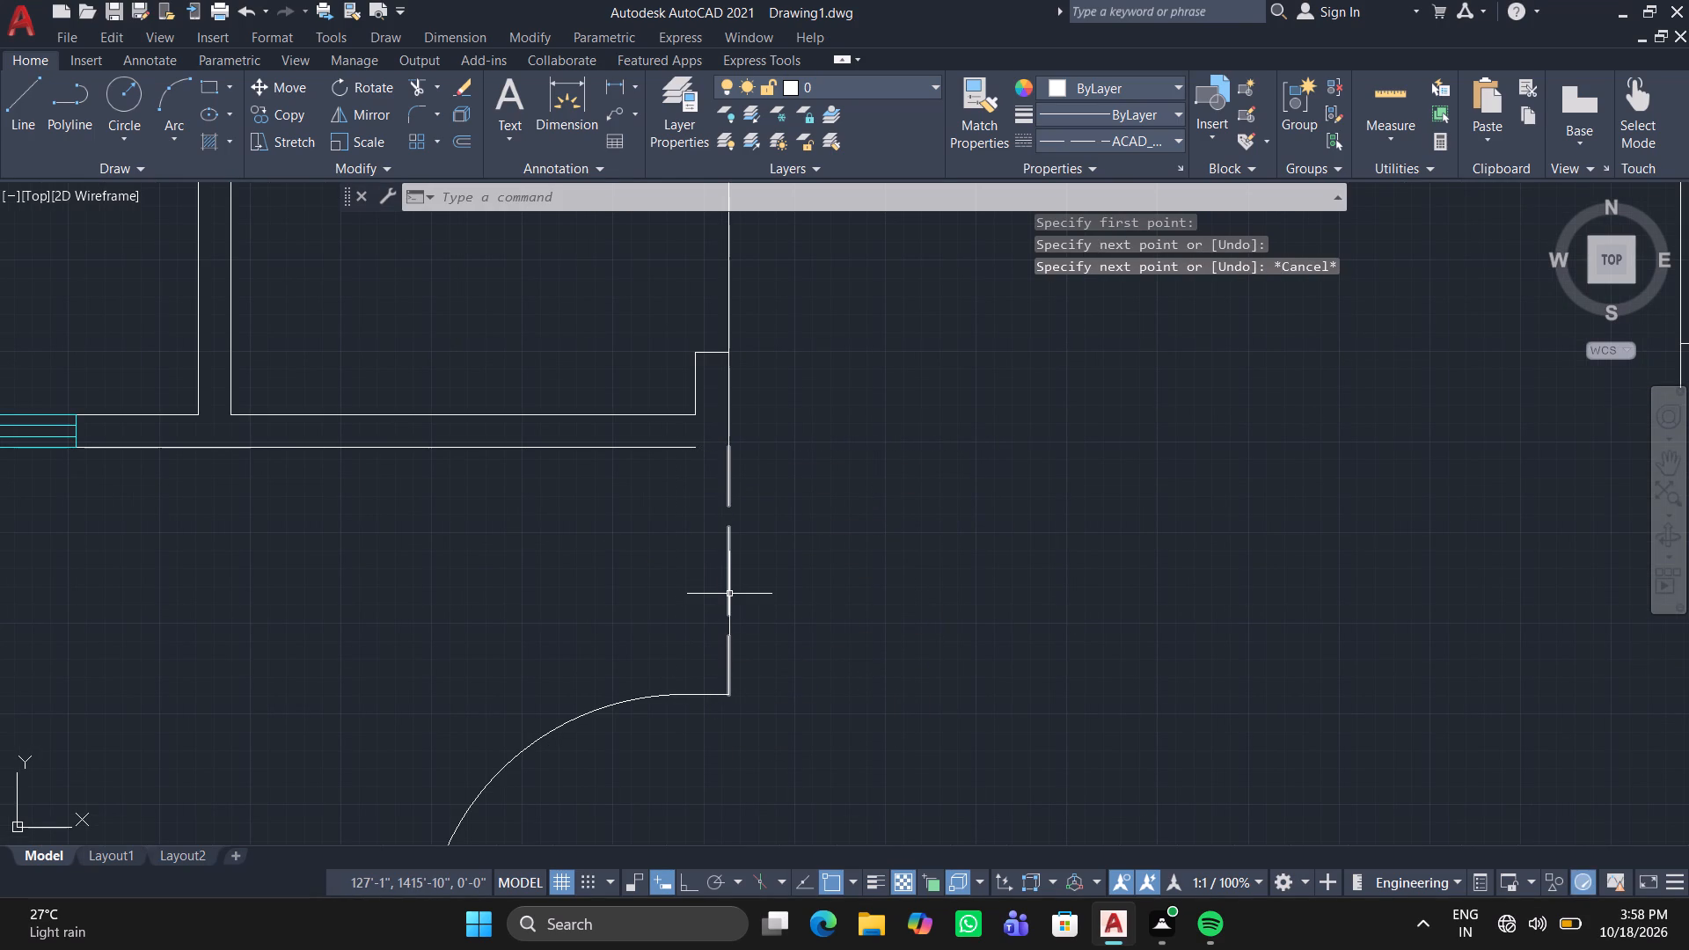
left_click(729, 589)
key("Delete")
Set the current linetype to ByBlock and draw the outer wall line from the wall corner down to the door's upper frame end.
key("l")
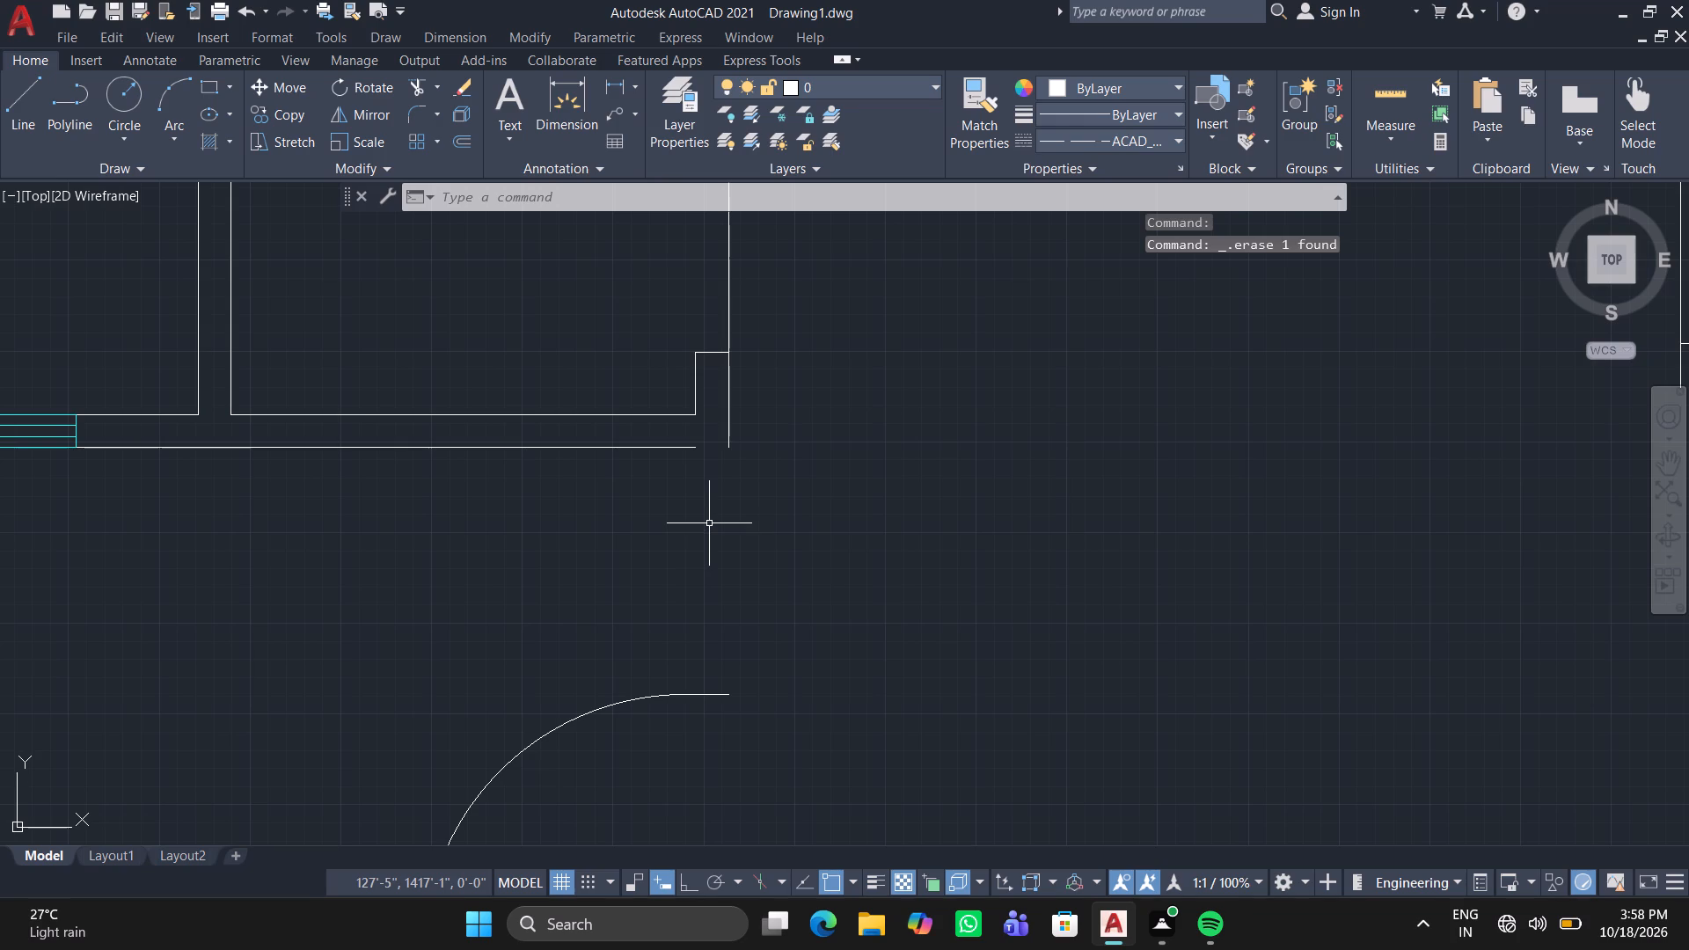
key("Return")
left_click(1145, 135)
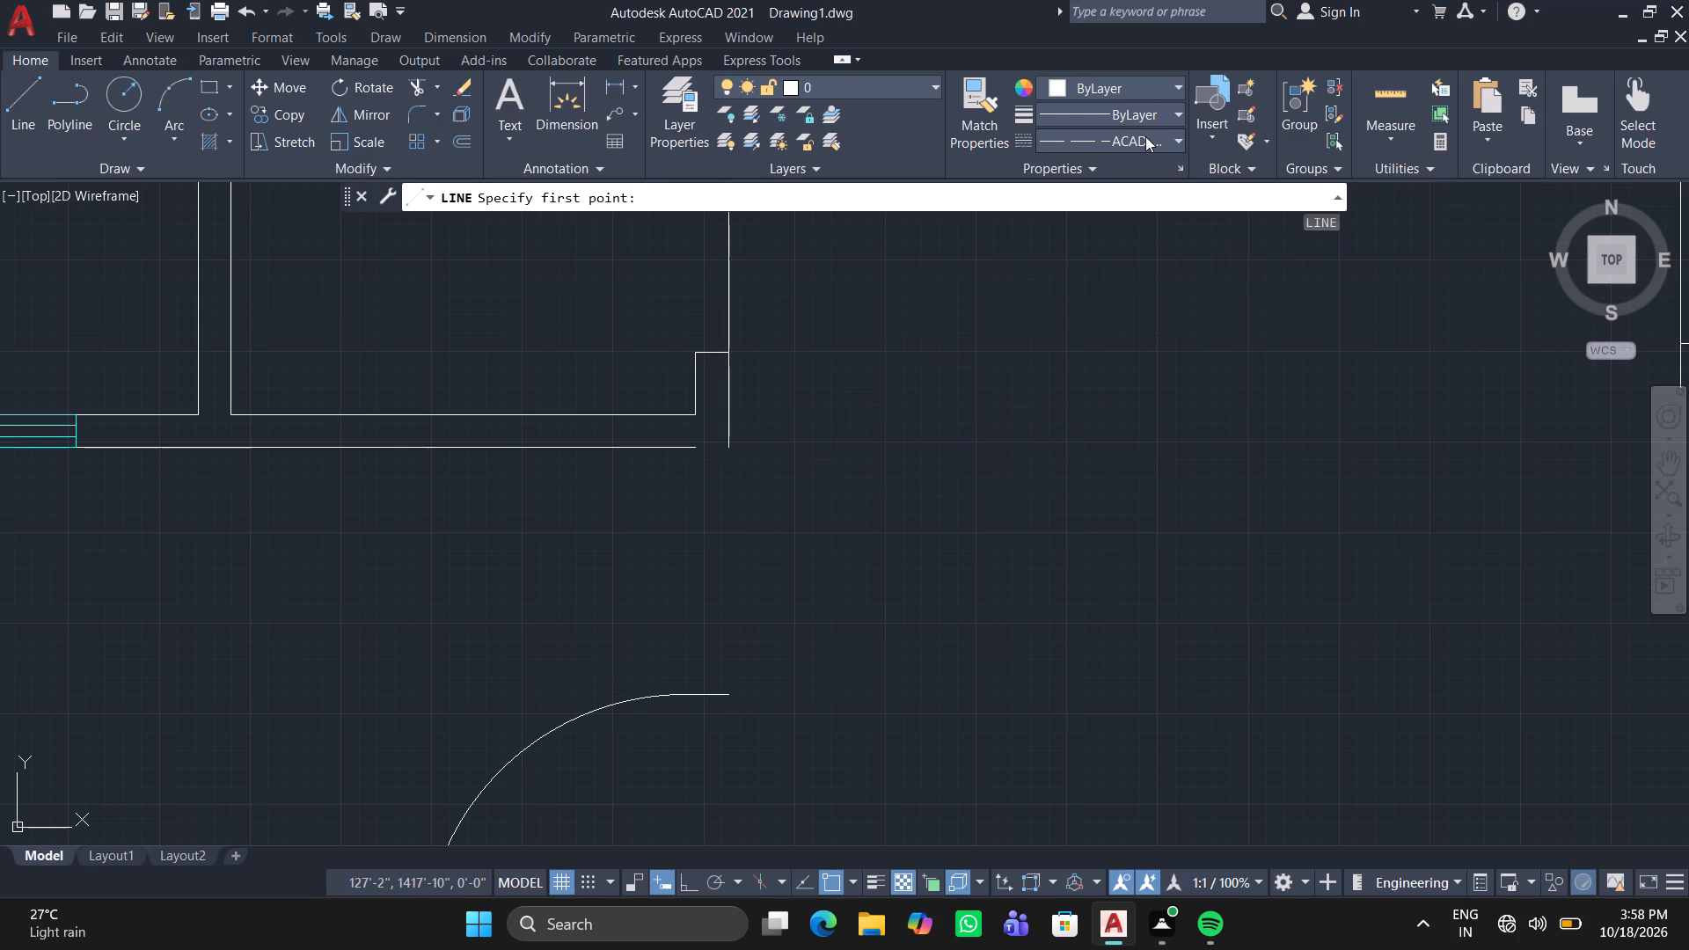
left_click(1139, 202)
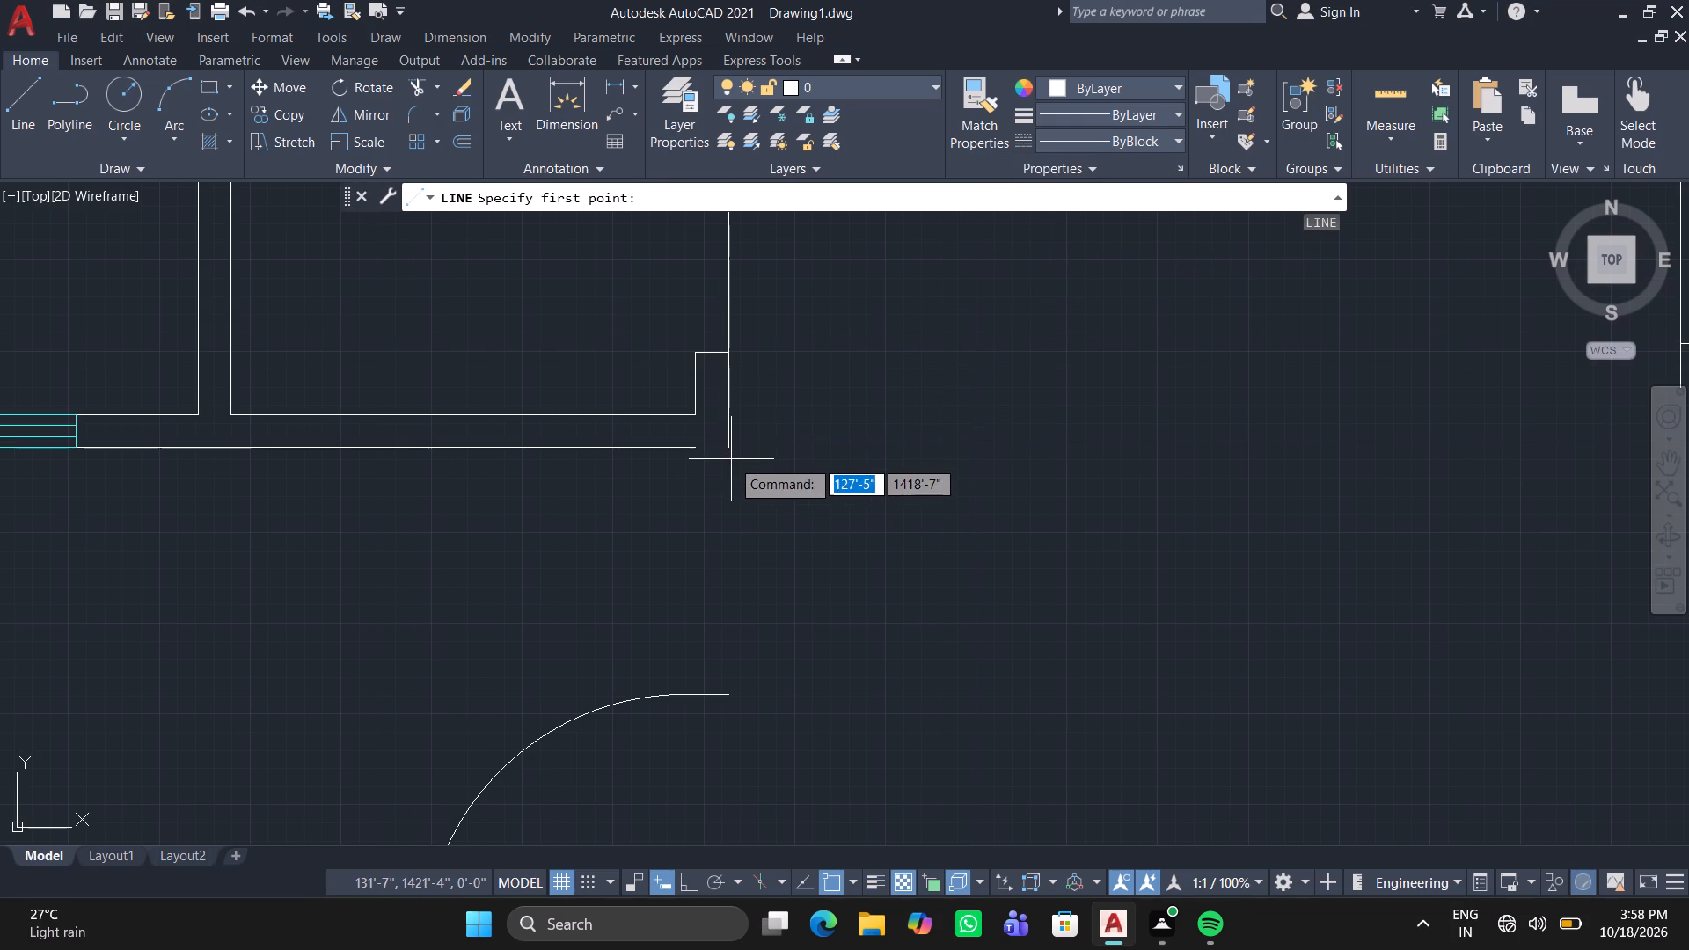
left_click(731, 461)
key("space")
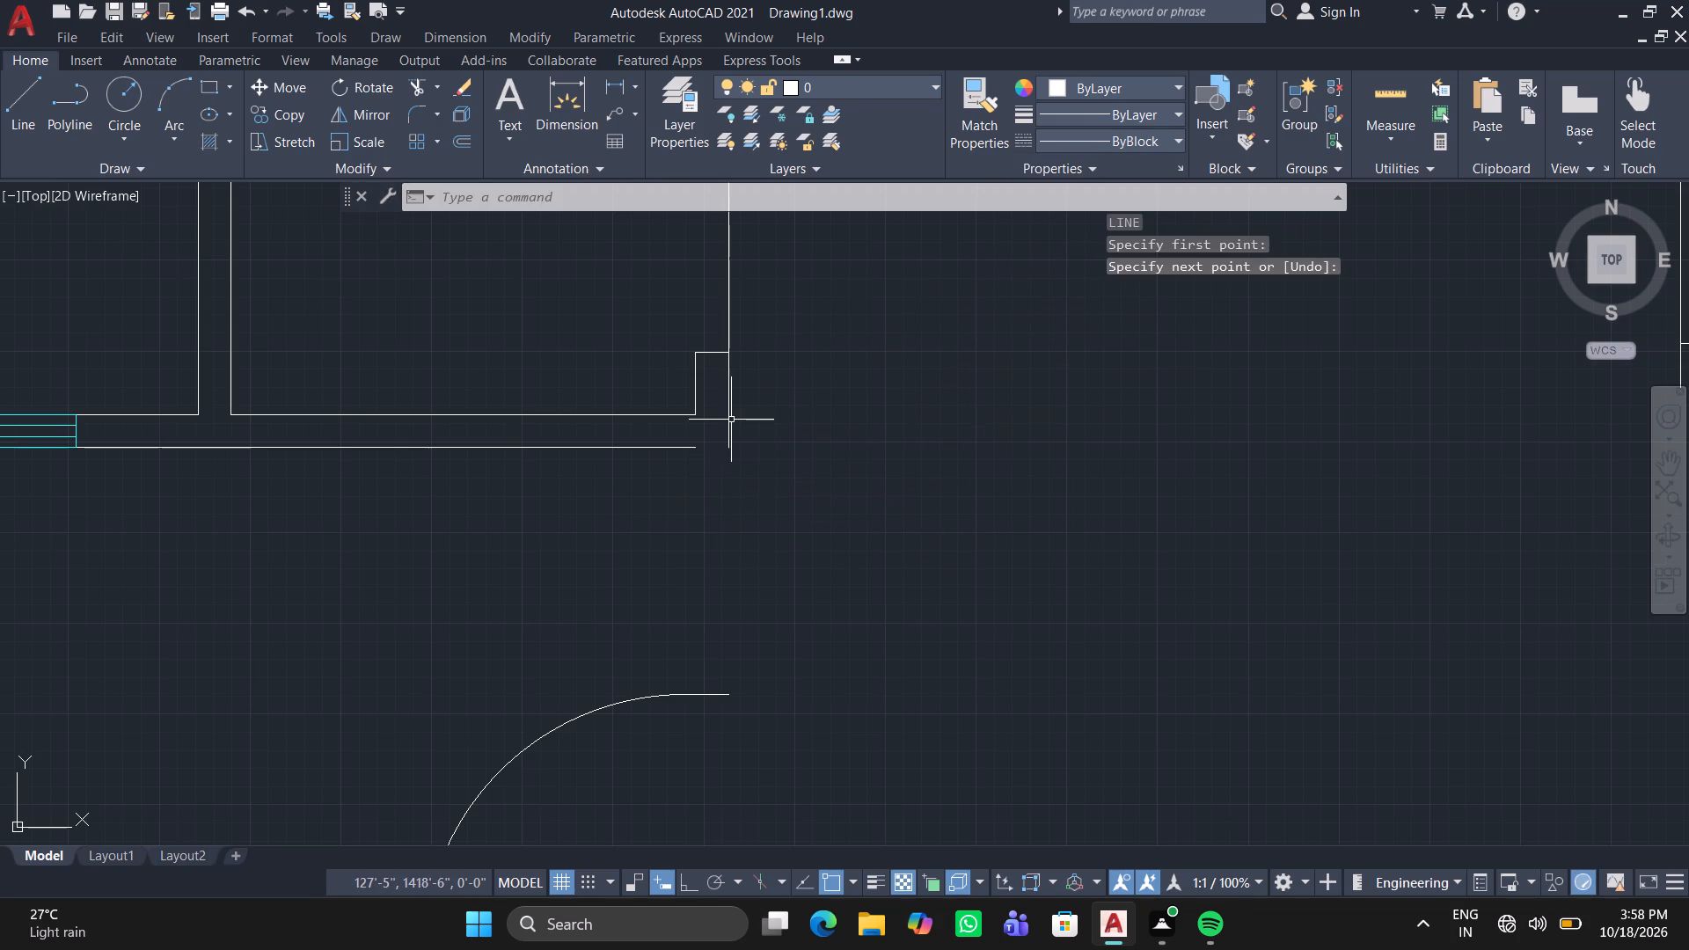
key("space")
left_click(728, 454)
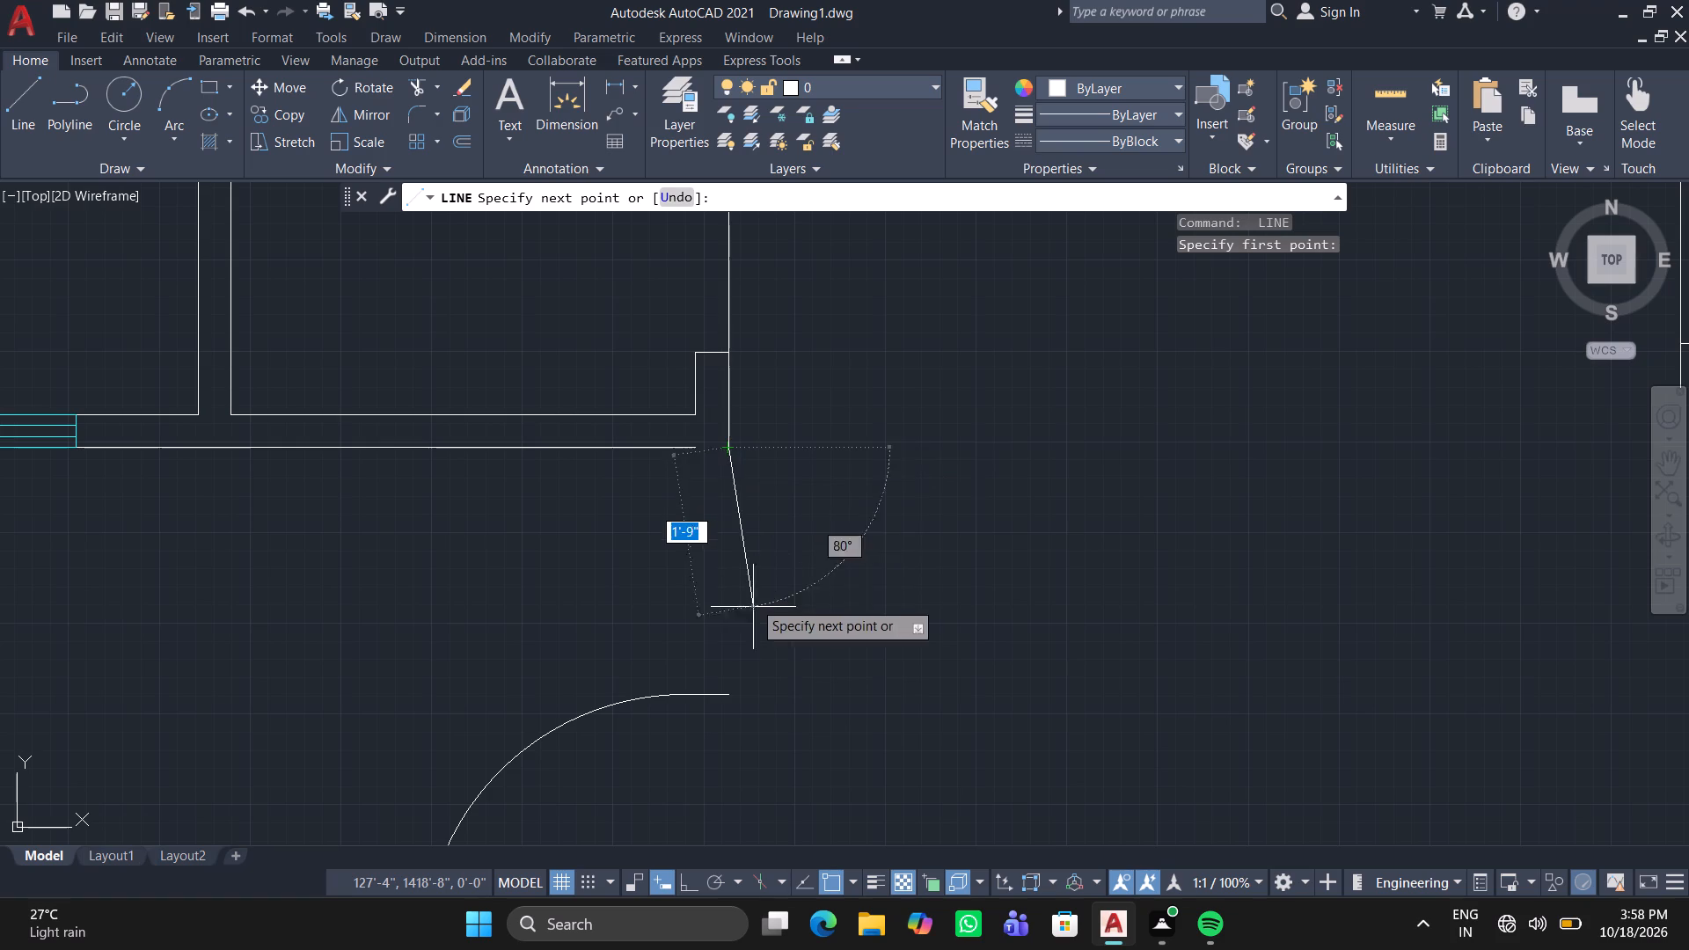
left_click(723, 698)
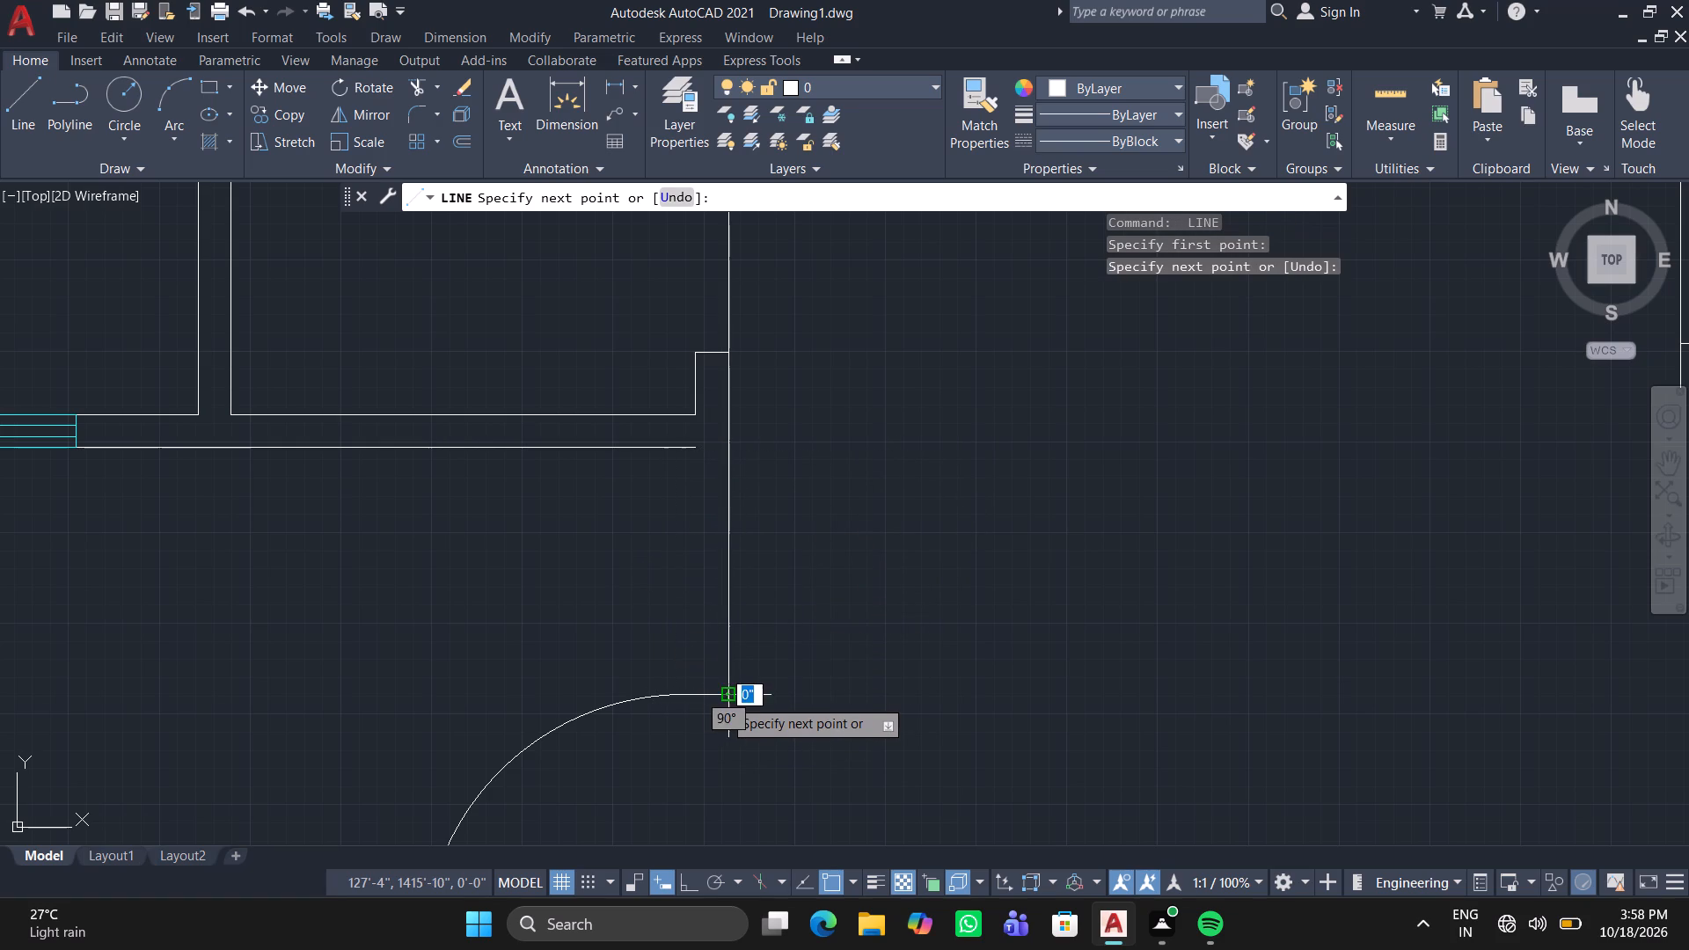
key("space")
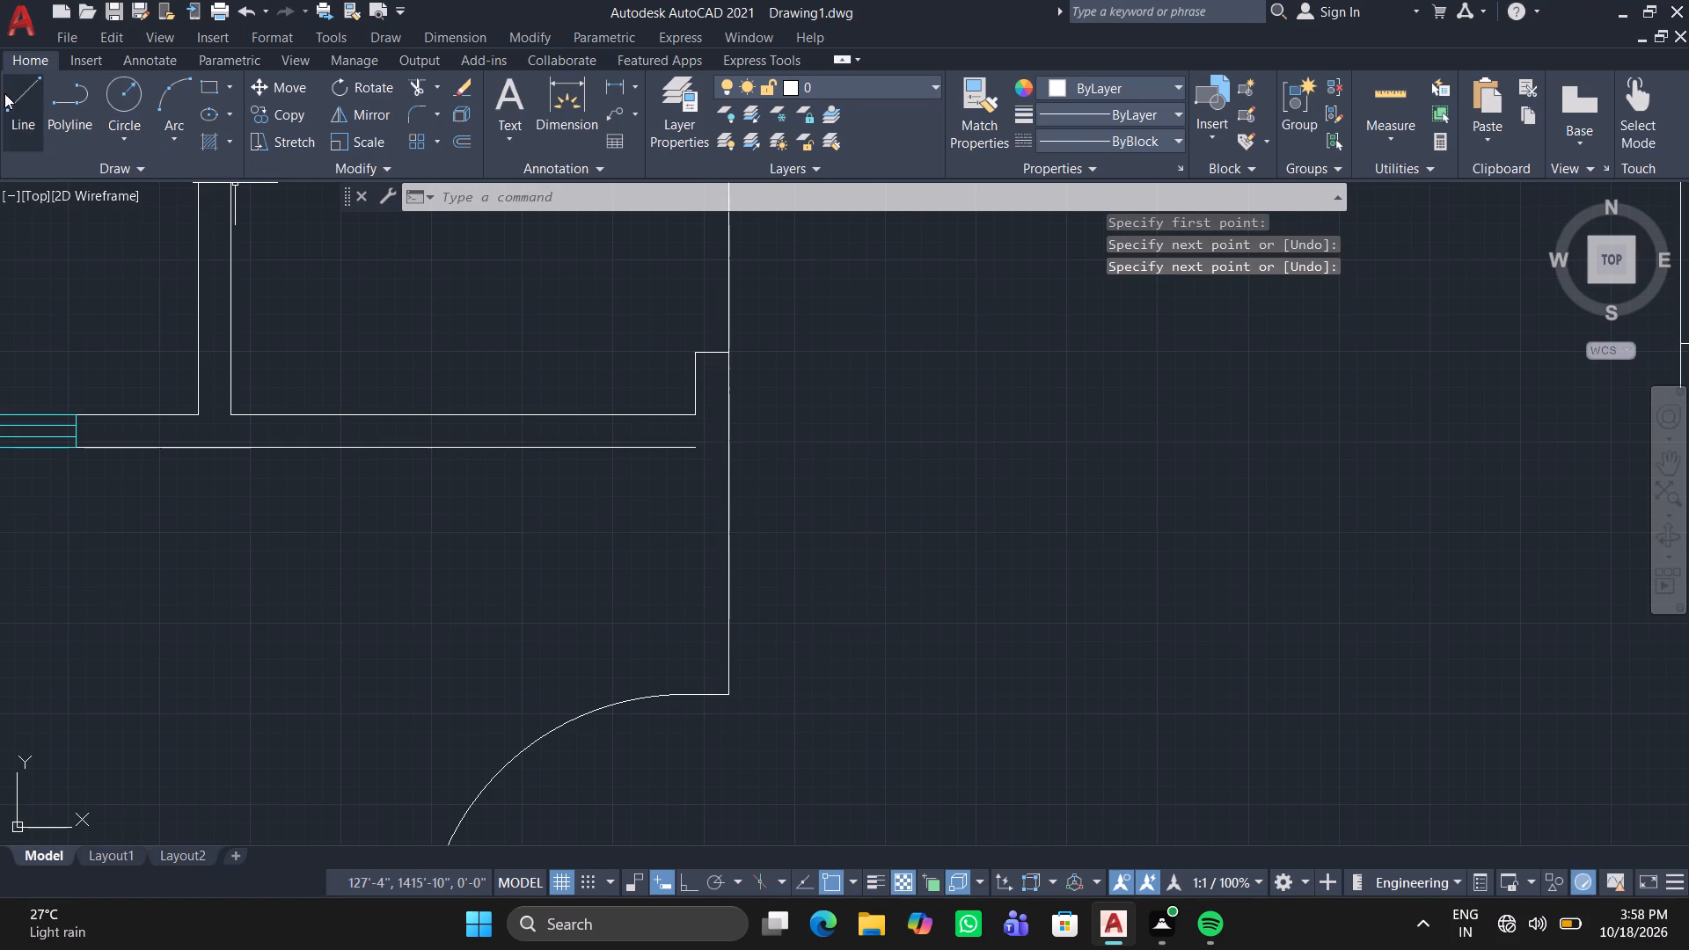
Draw the inner wall line from the inner wall corner straight down to the door's upper frame line, with Ortho on.
left_click(5, 94)
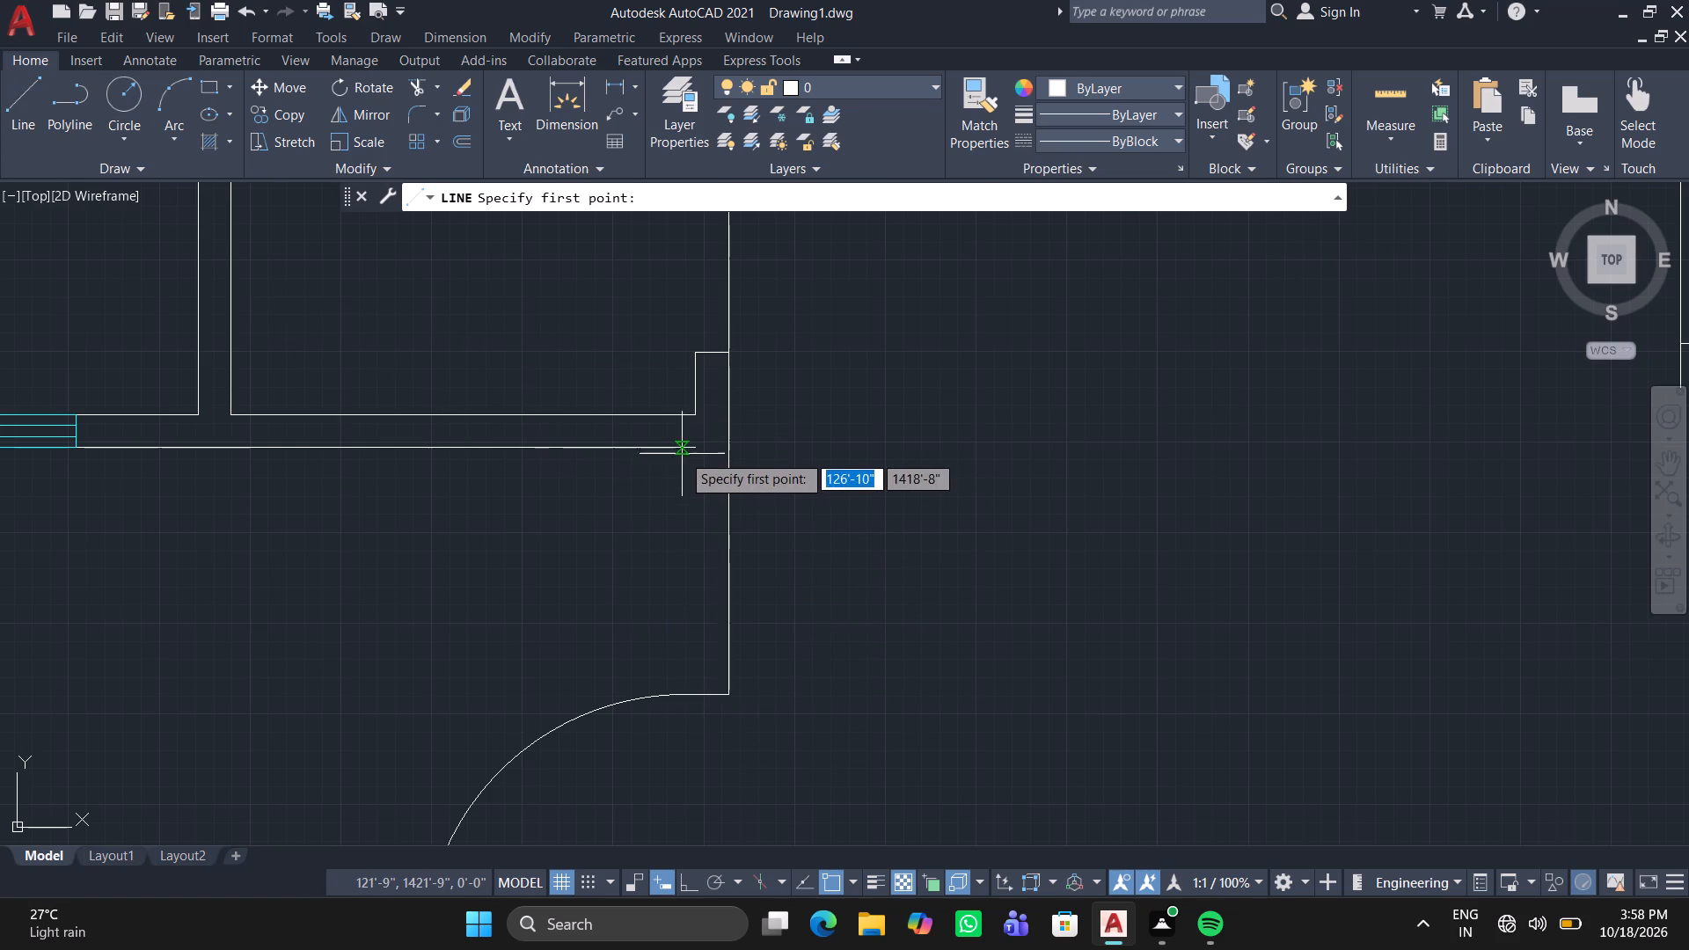
left_click(691, 444)
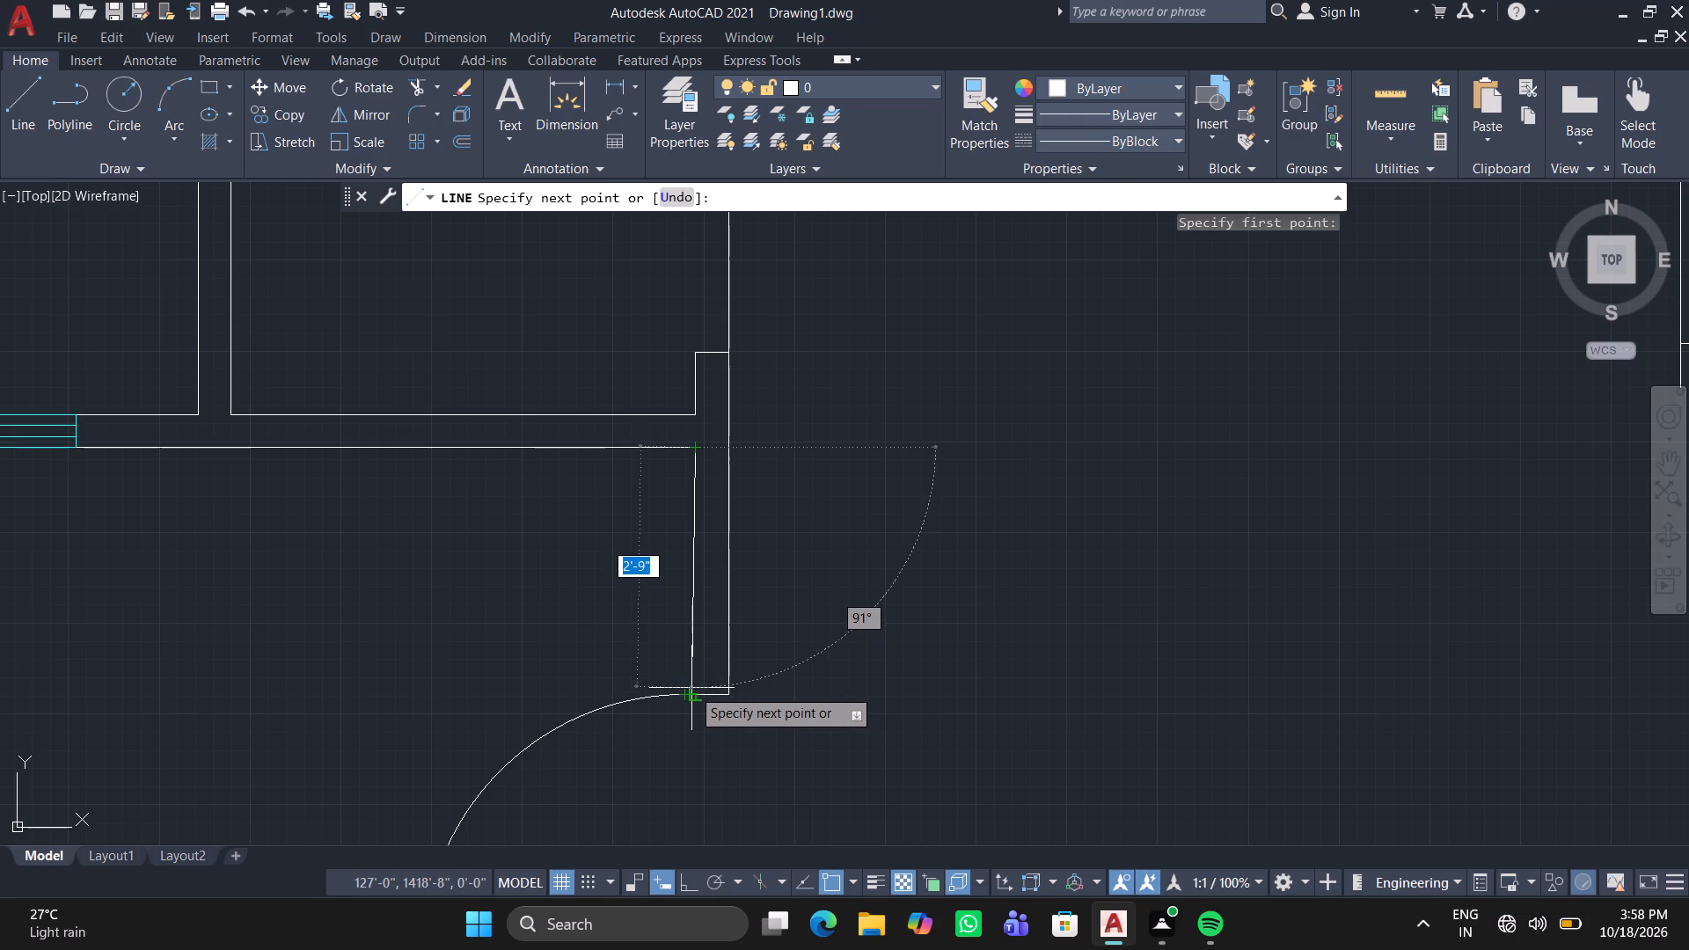
key("F8")
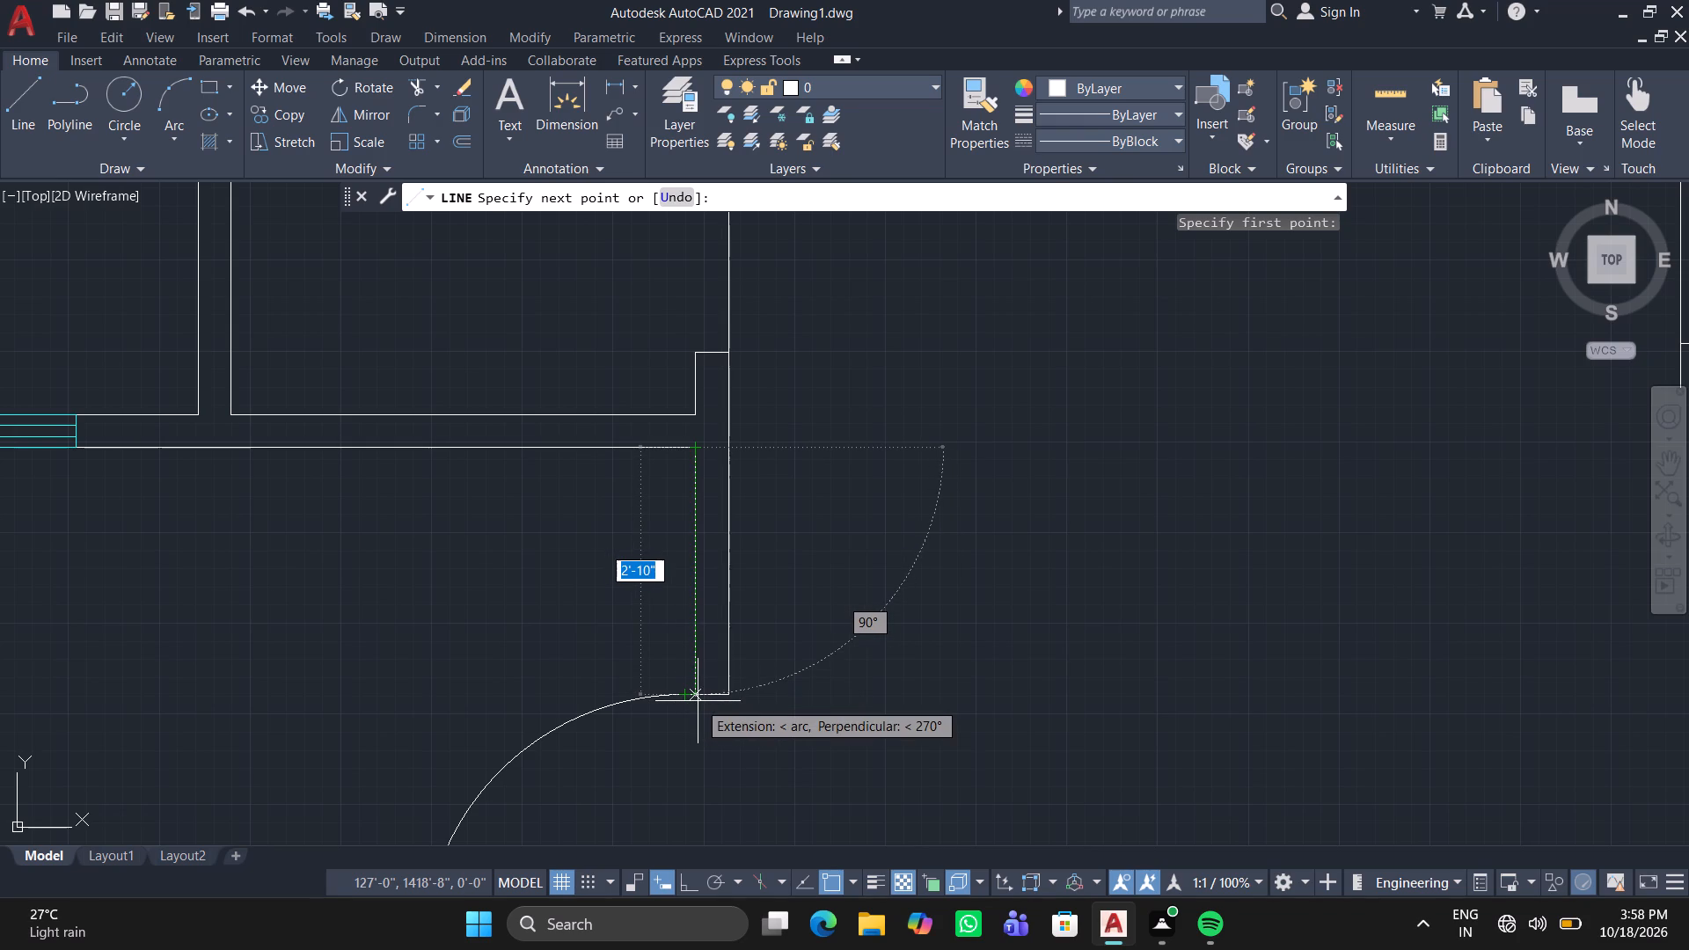
left_click(698, 701)
key("space")
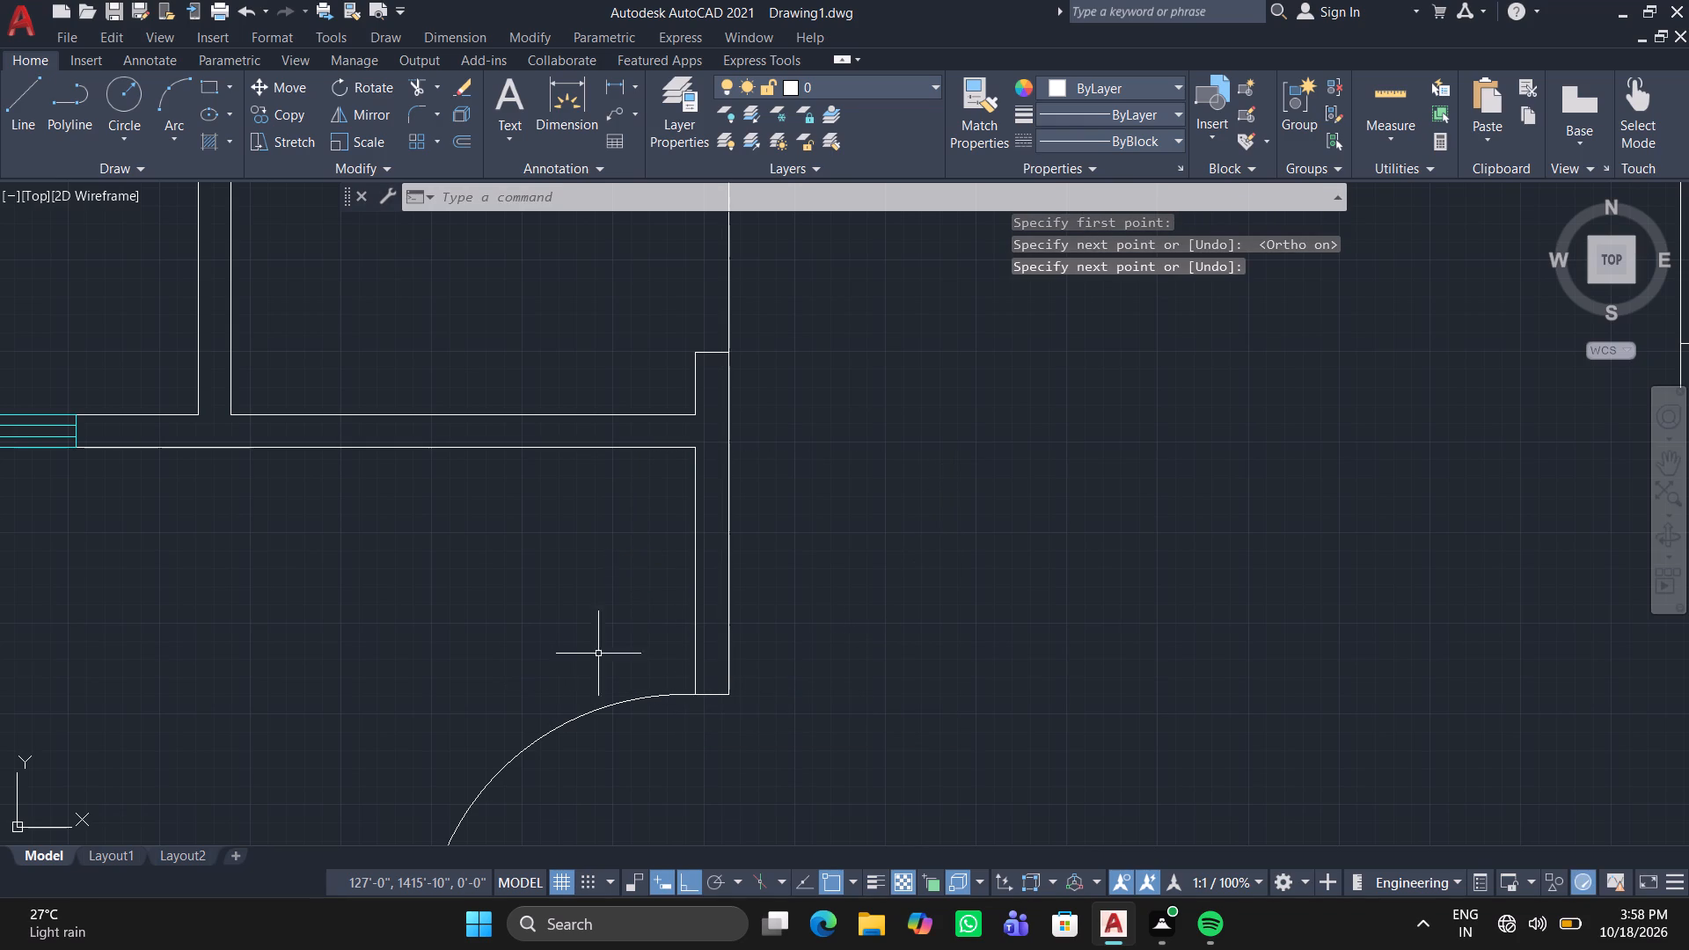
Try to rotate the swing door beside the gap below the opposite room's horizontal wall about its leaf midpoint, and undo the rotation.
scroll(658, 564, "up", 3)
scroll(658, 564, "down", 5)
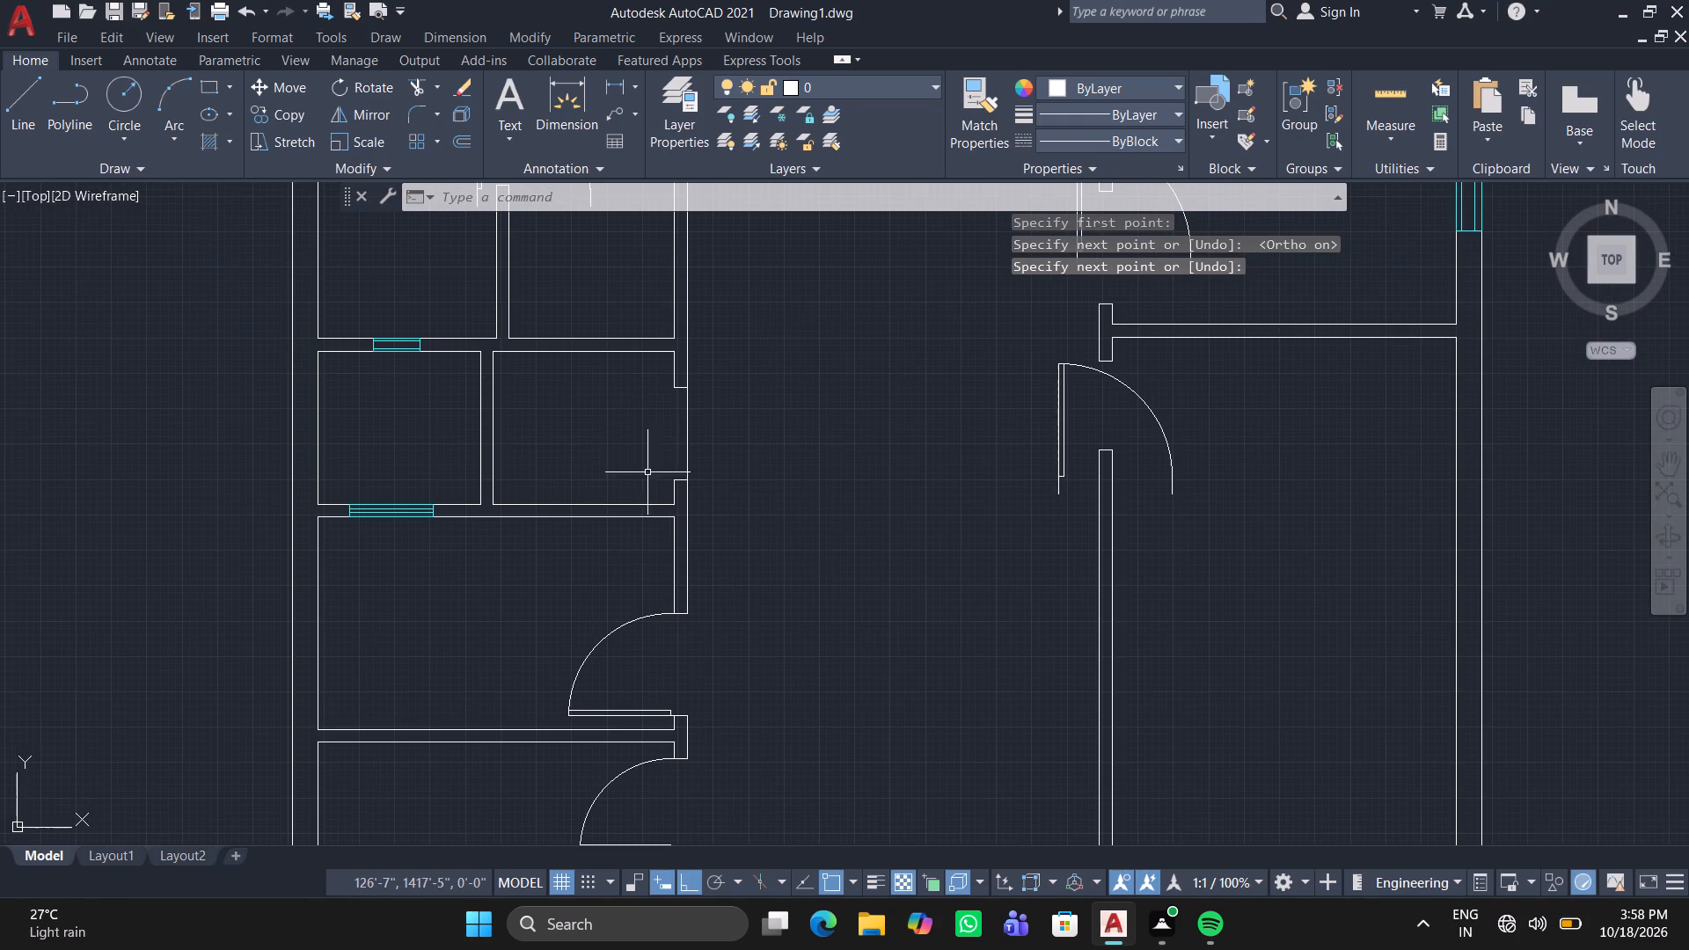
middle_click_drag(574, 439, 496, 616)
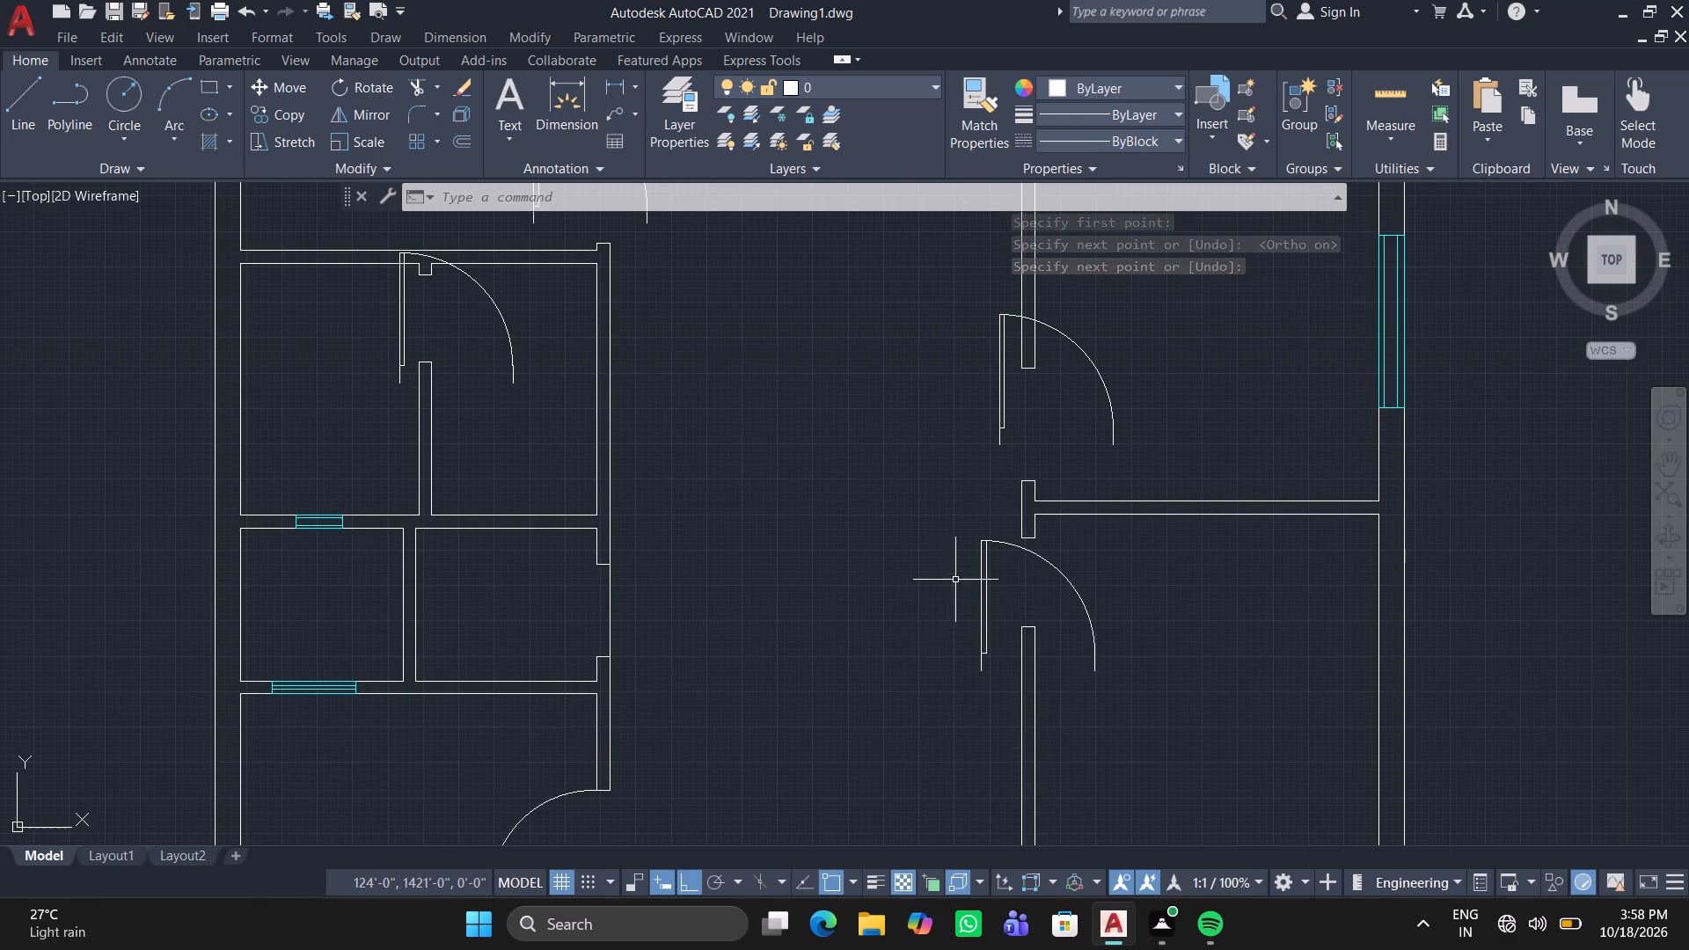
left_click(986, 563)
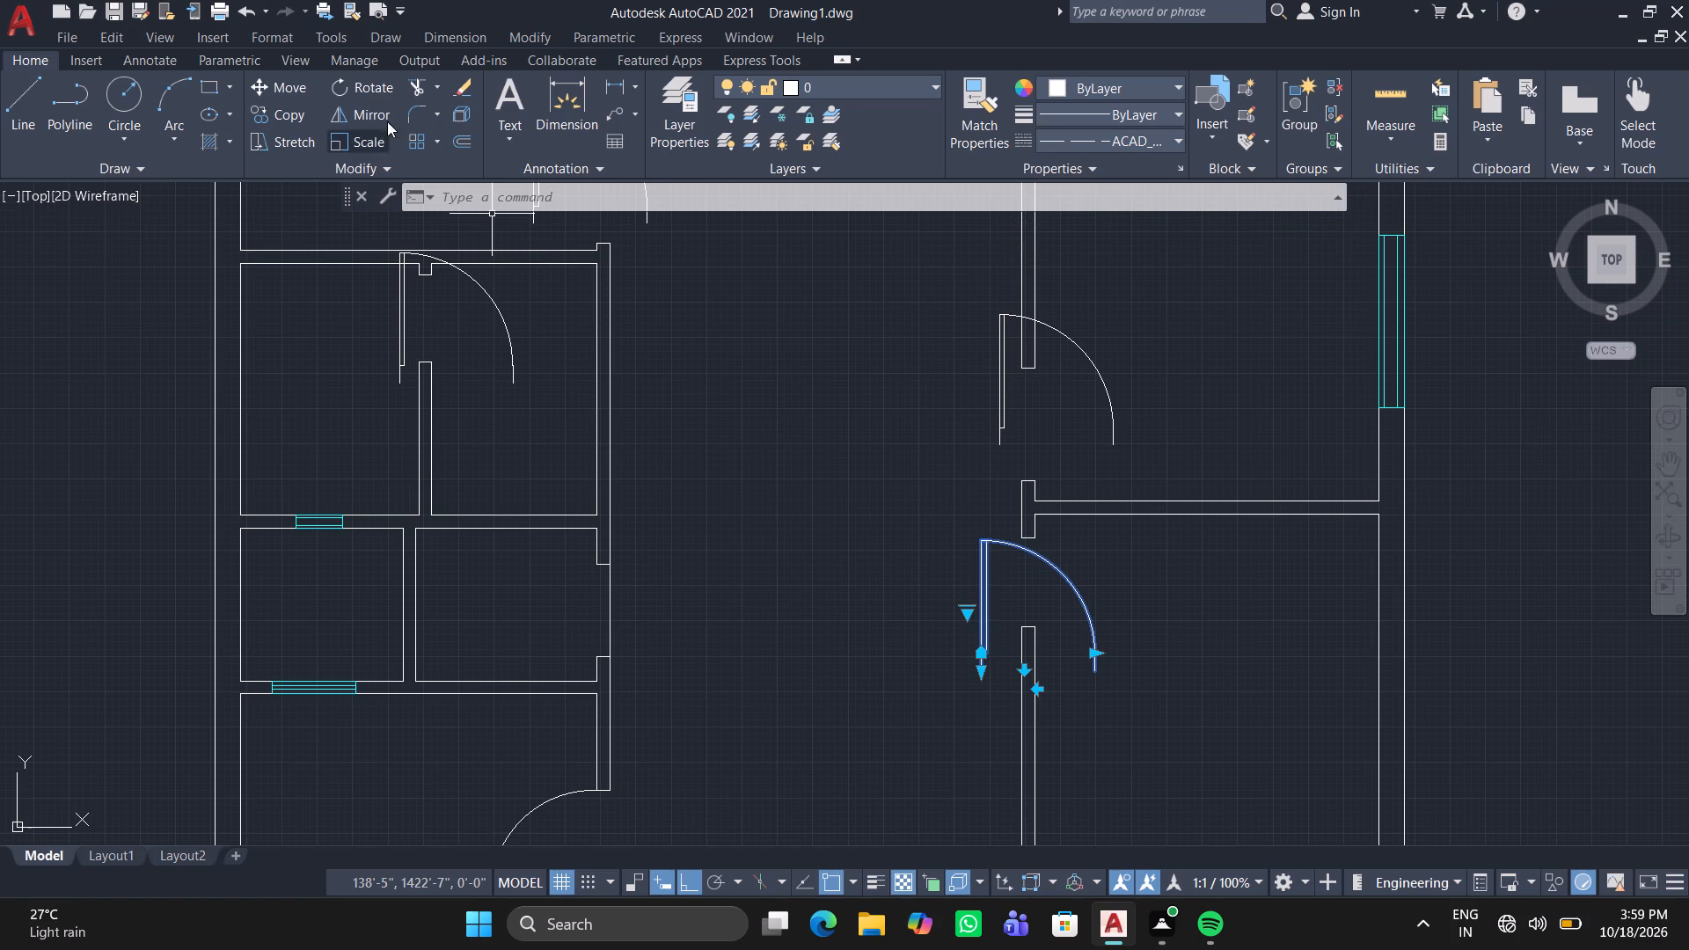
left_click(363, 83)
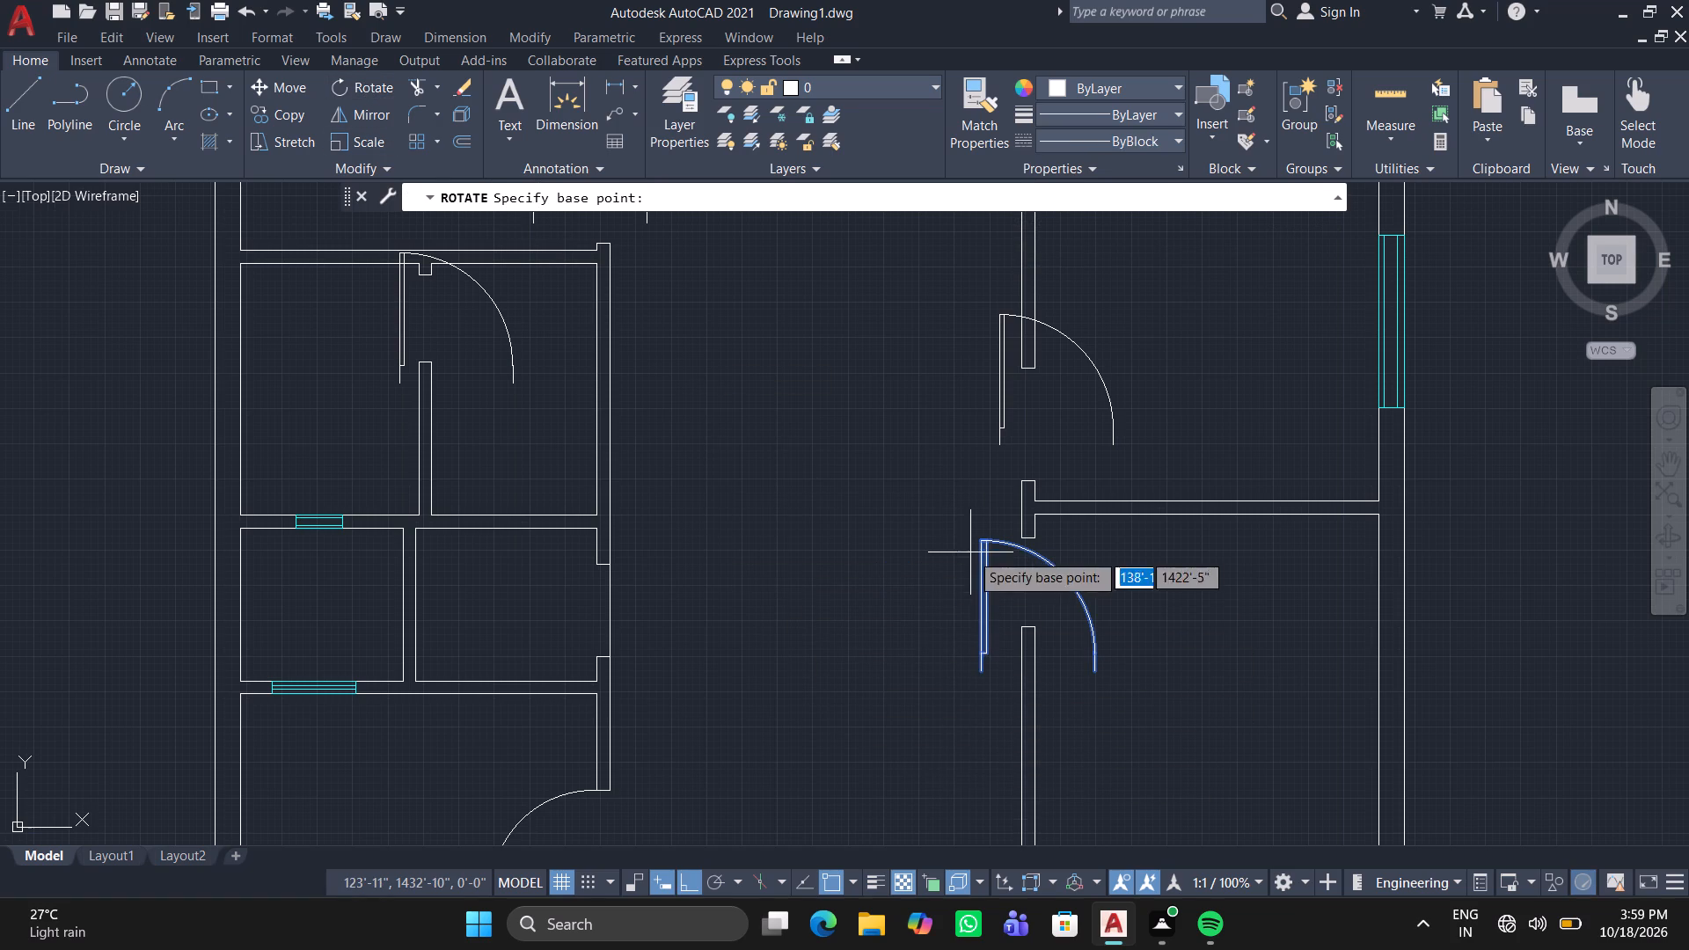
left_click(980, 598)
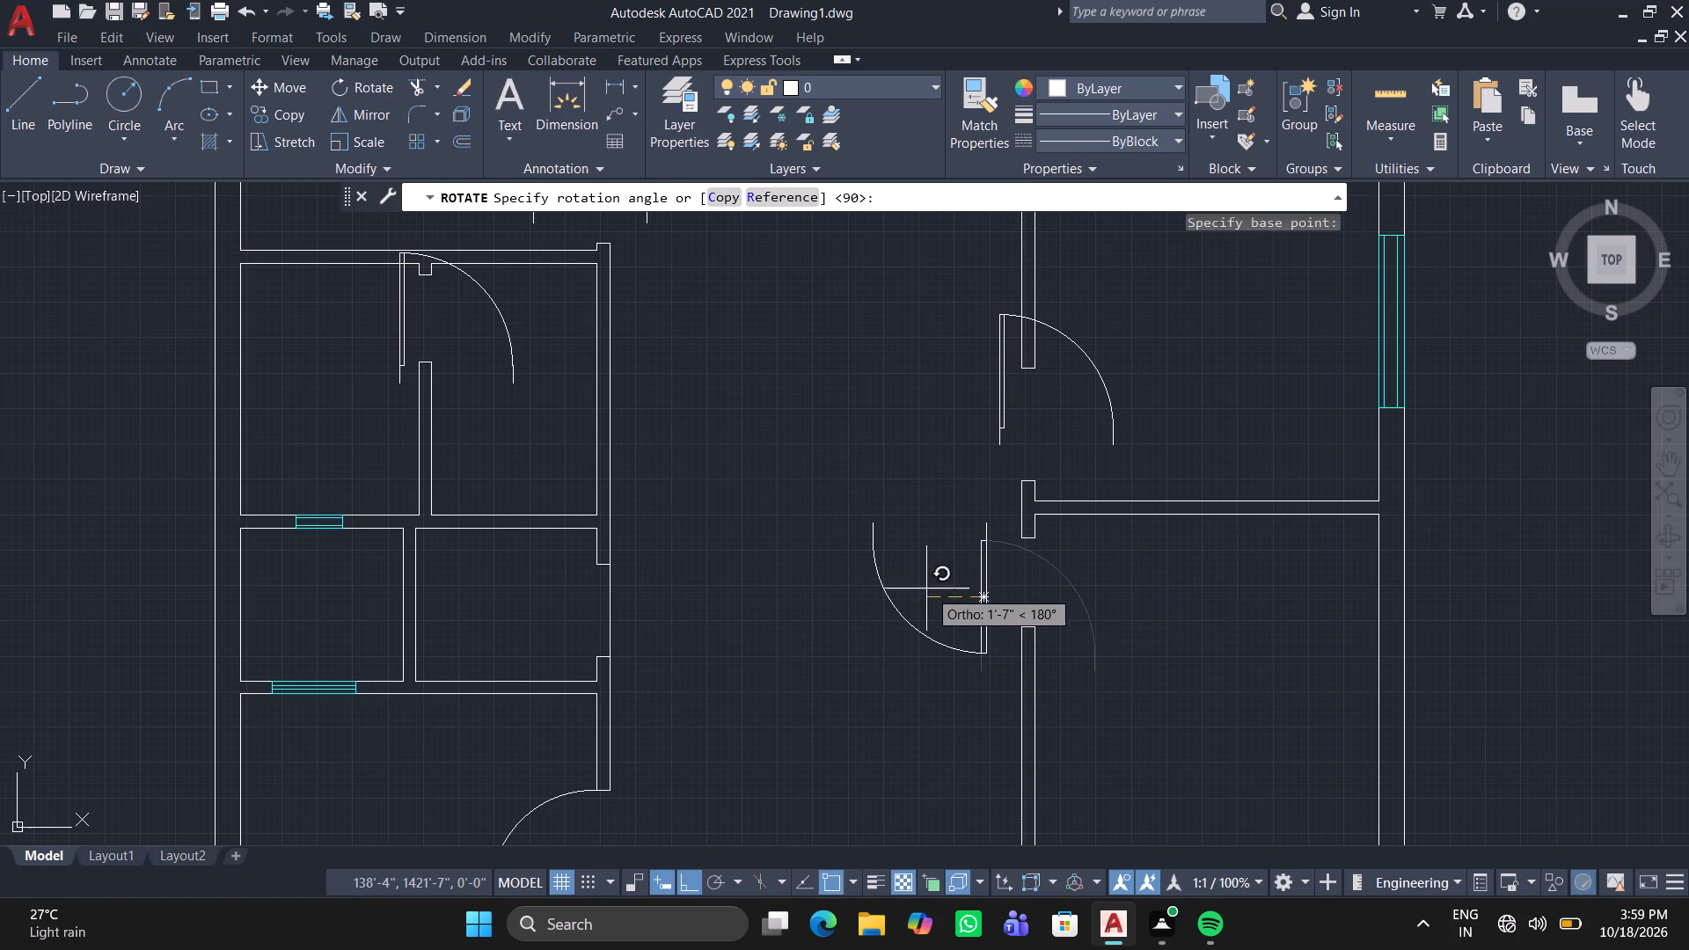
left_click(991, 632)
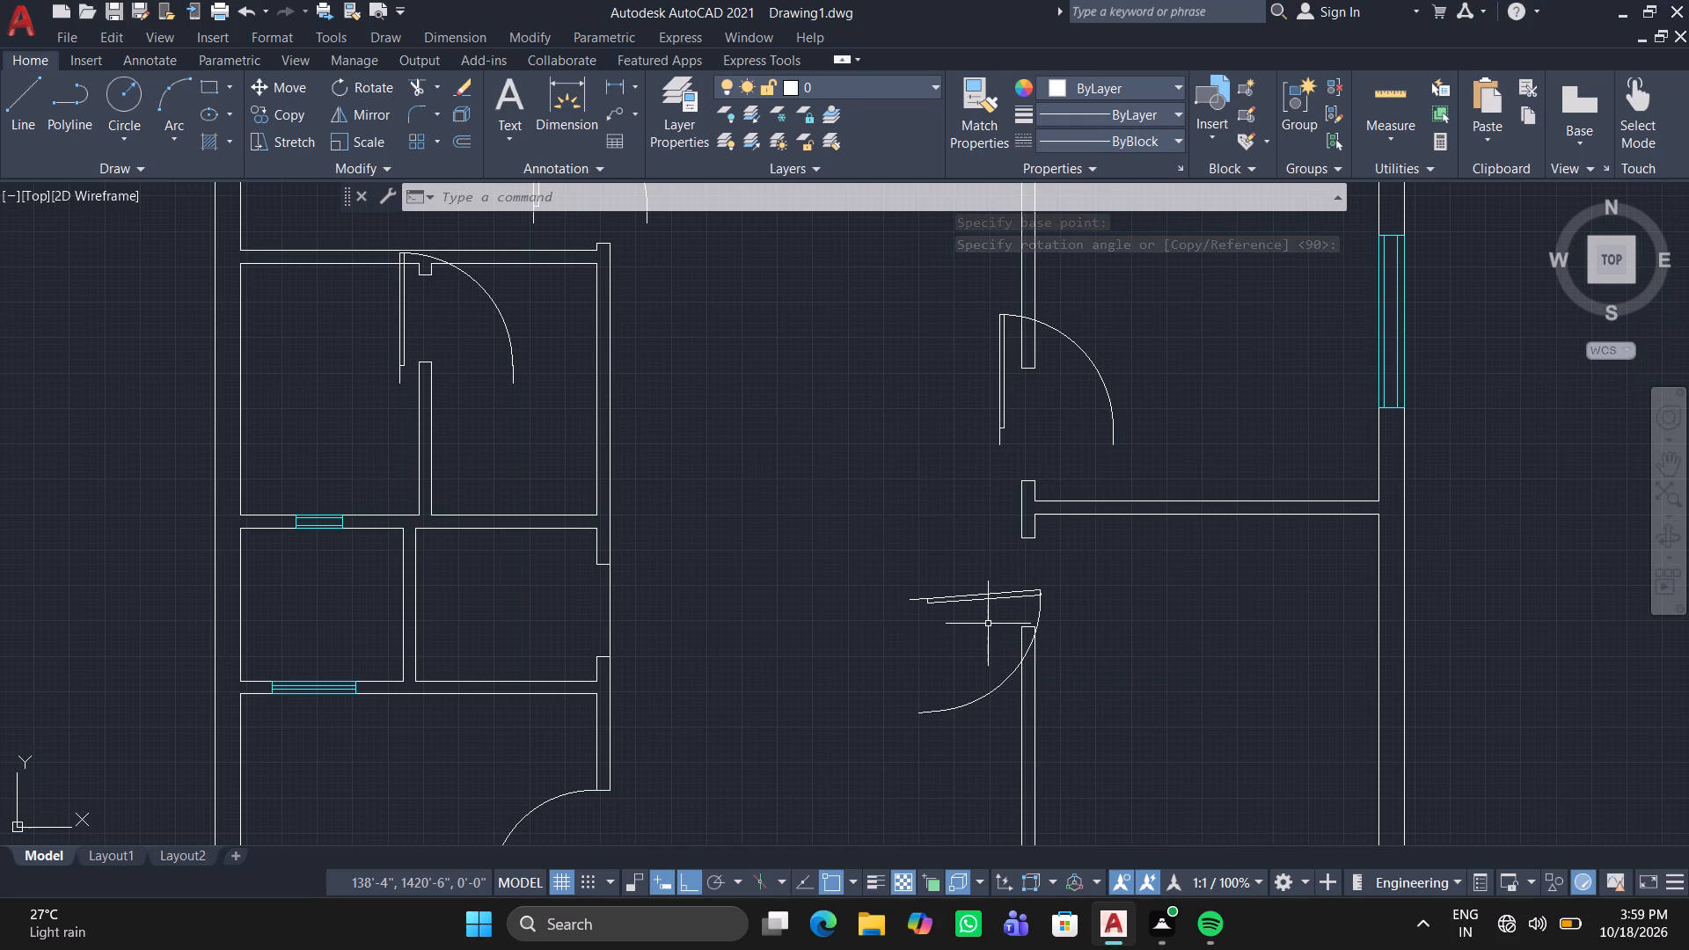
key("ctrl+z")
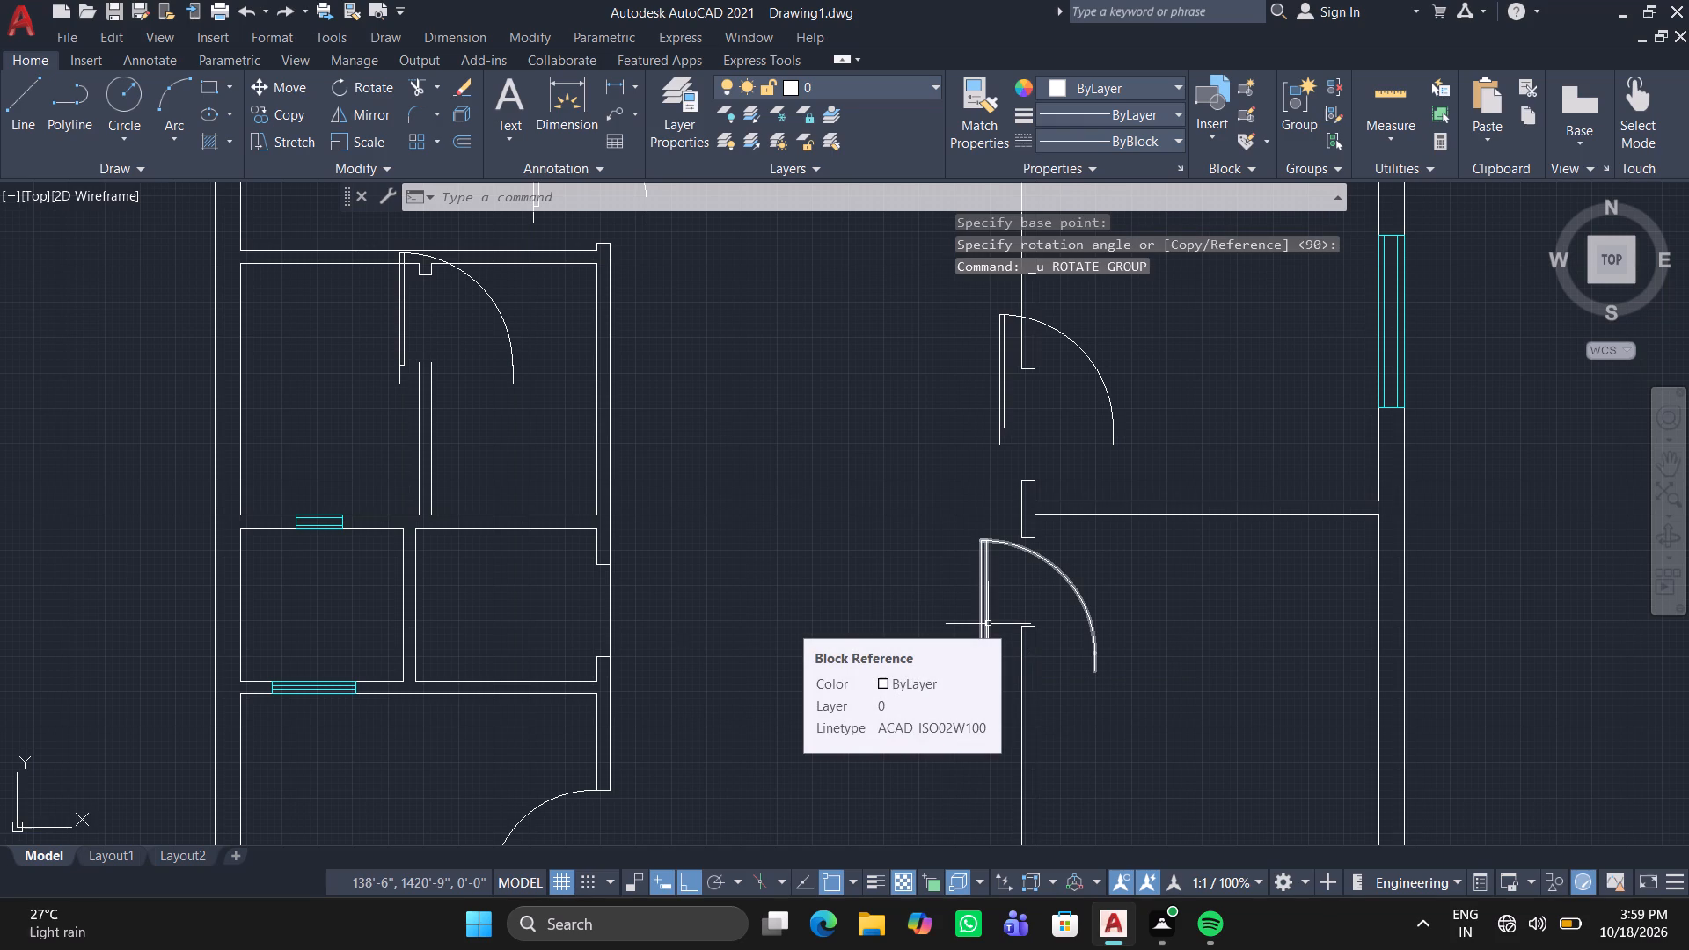
Rotate the same swing door 270° about the midpoint of its leaf.
left_click(987, 589)
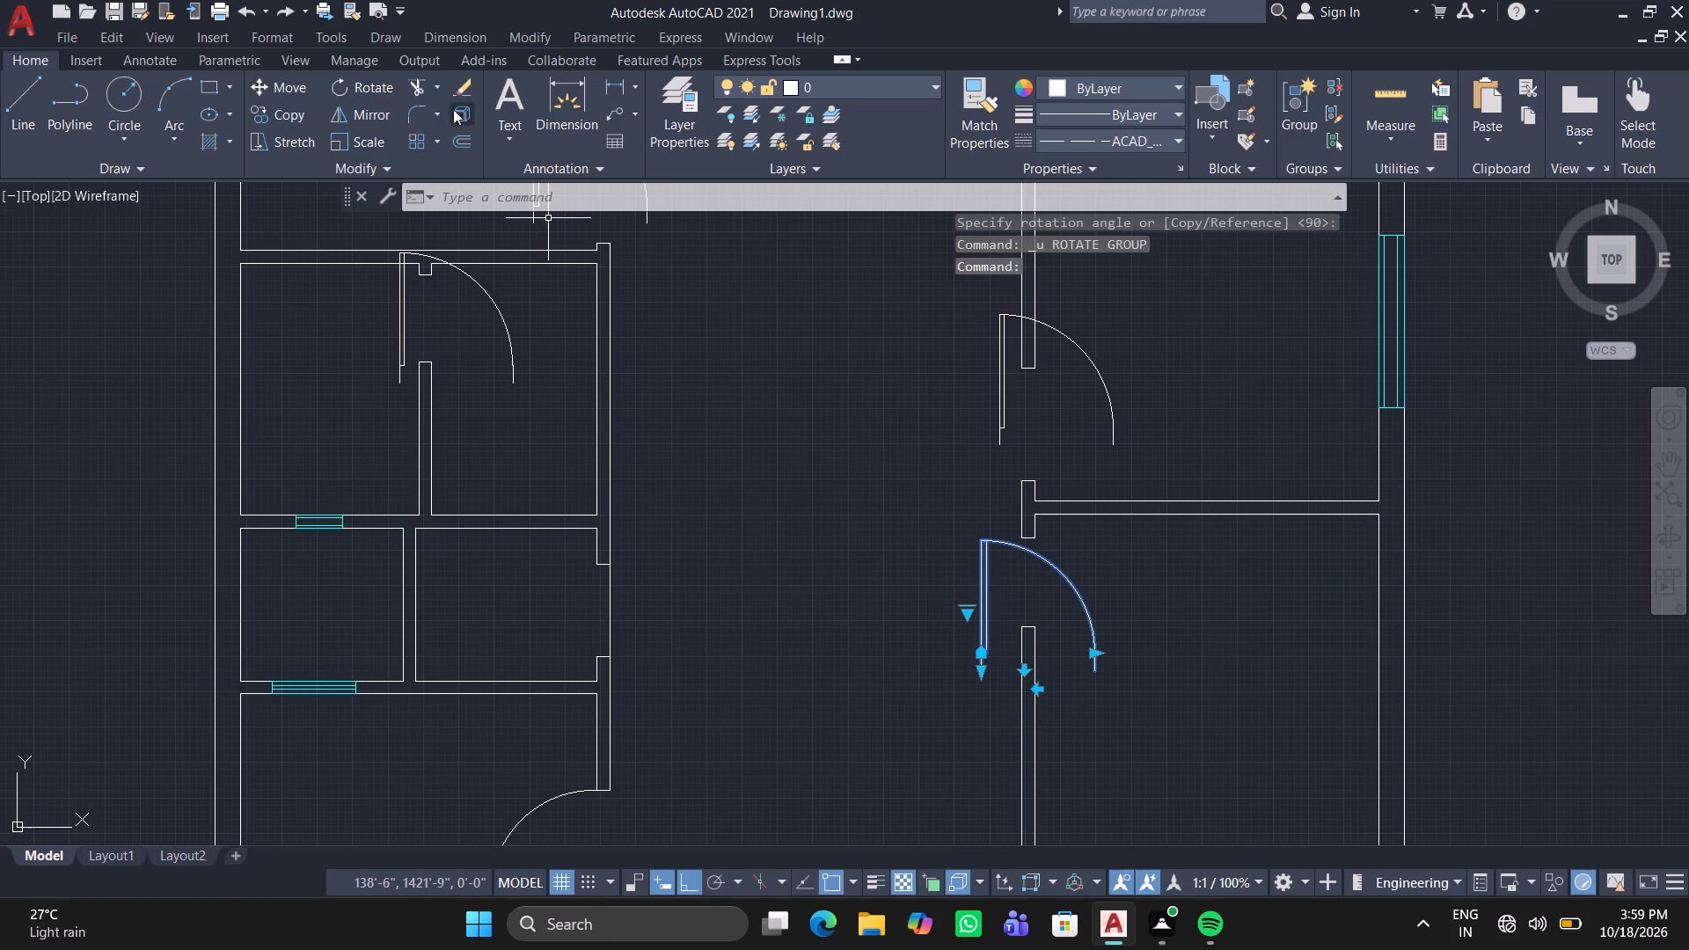
left_click(374, 86)
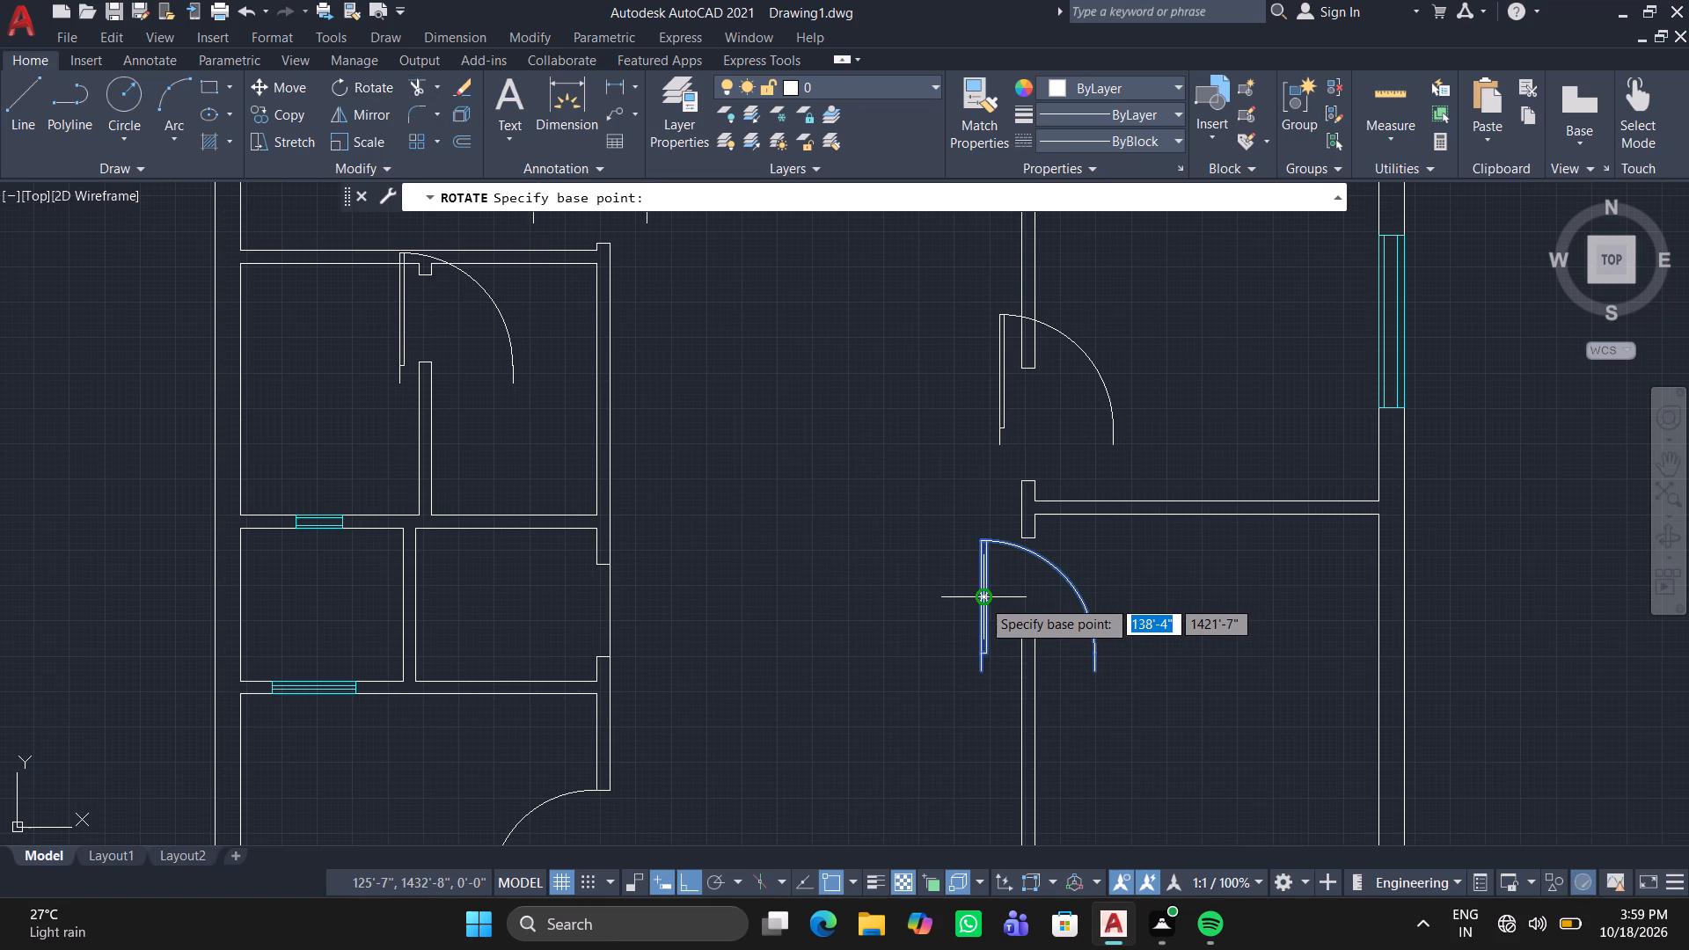
left_click(982, 600)
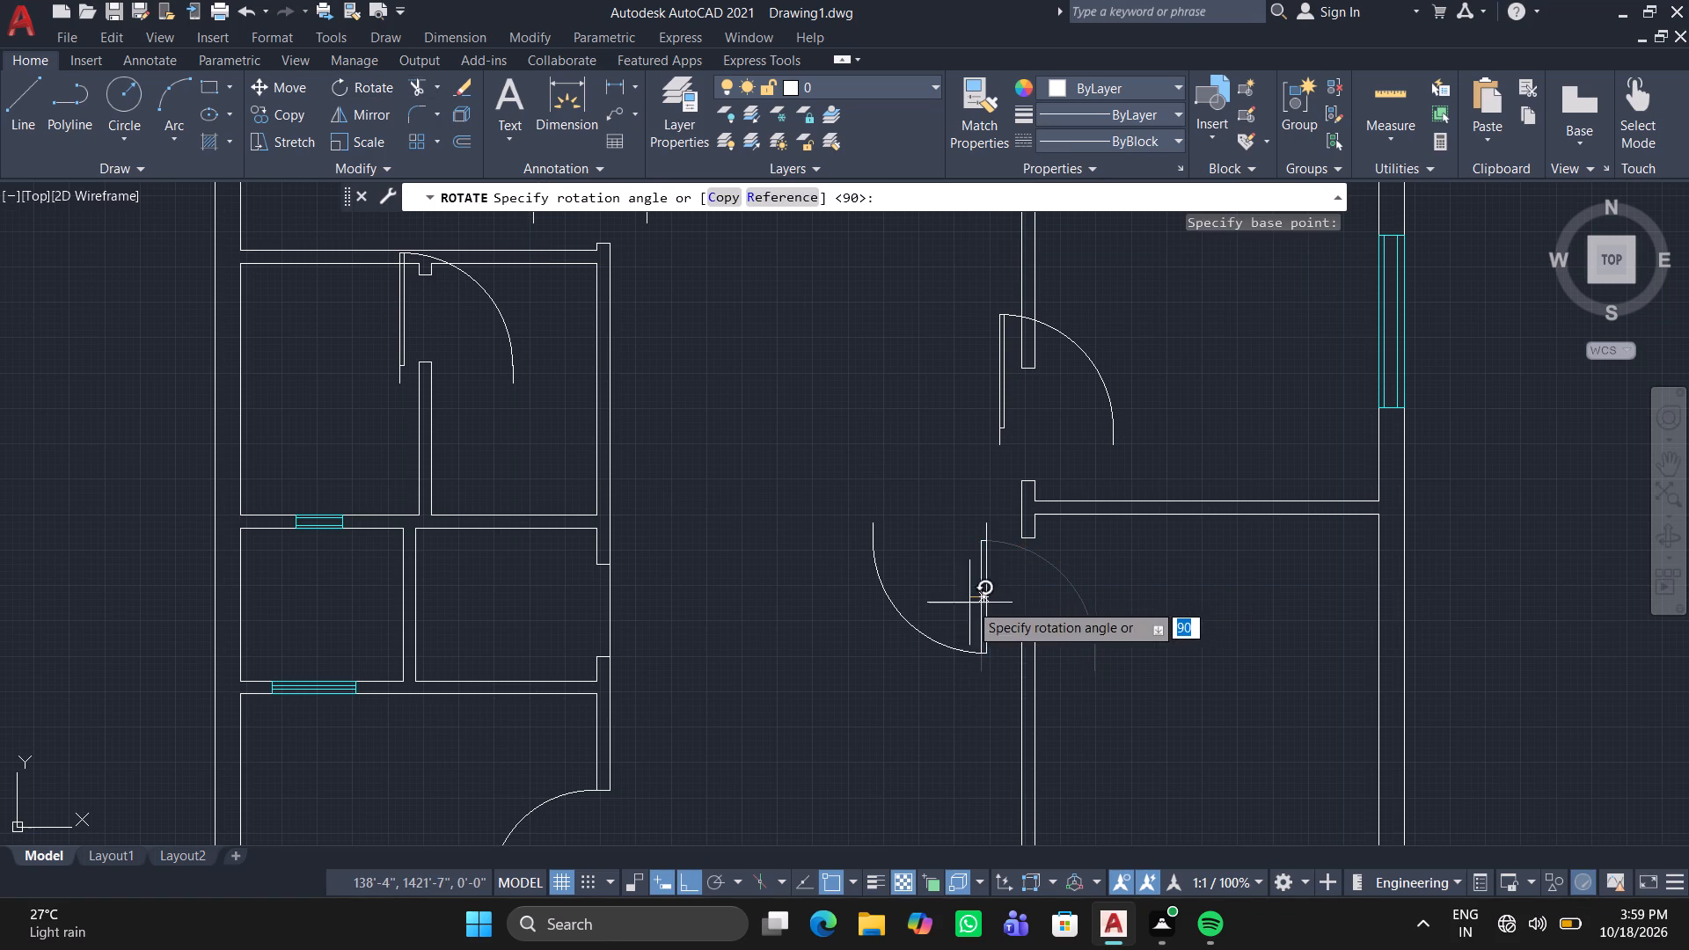
left_click(965, 619)
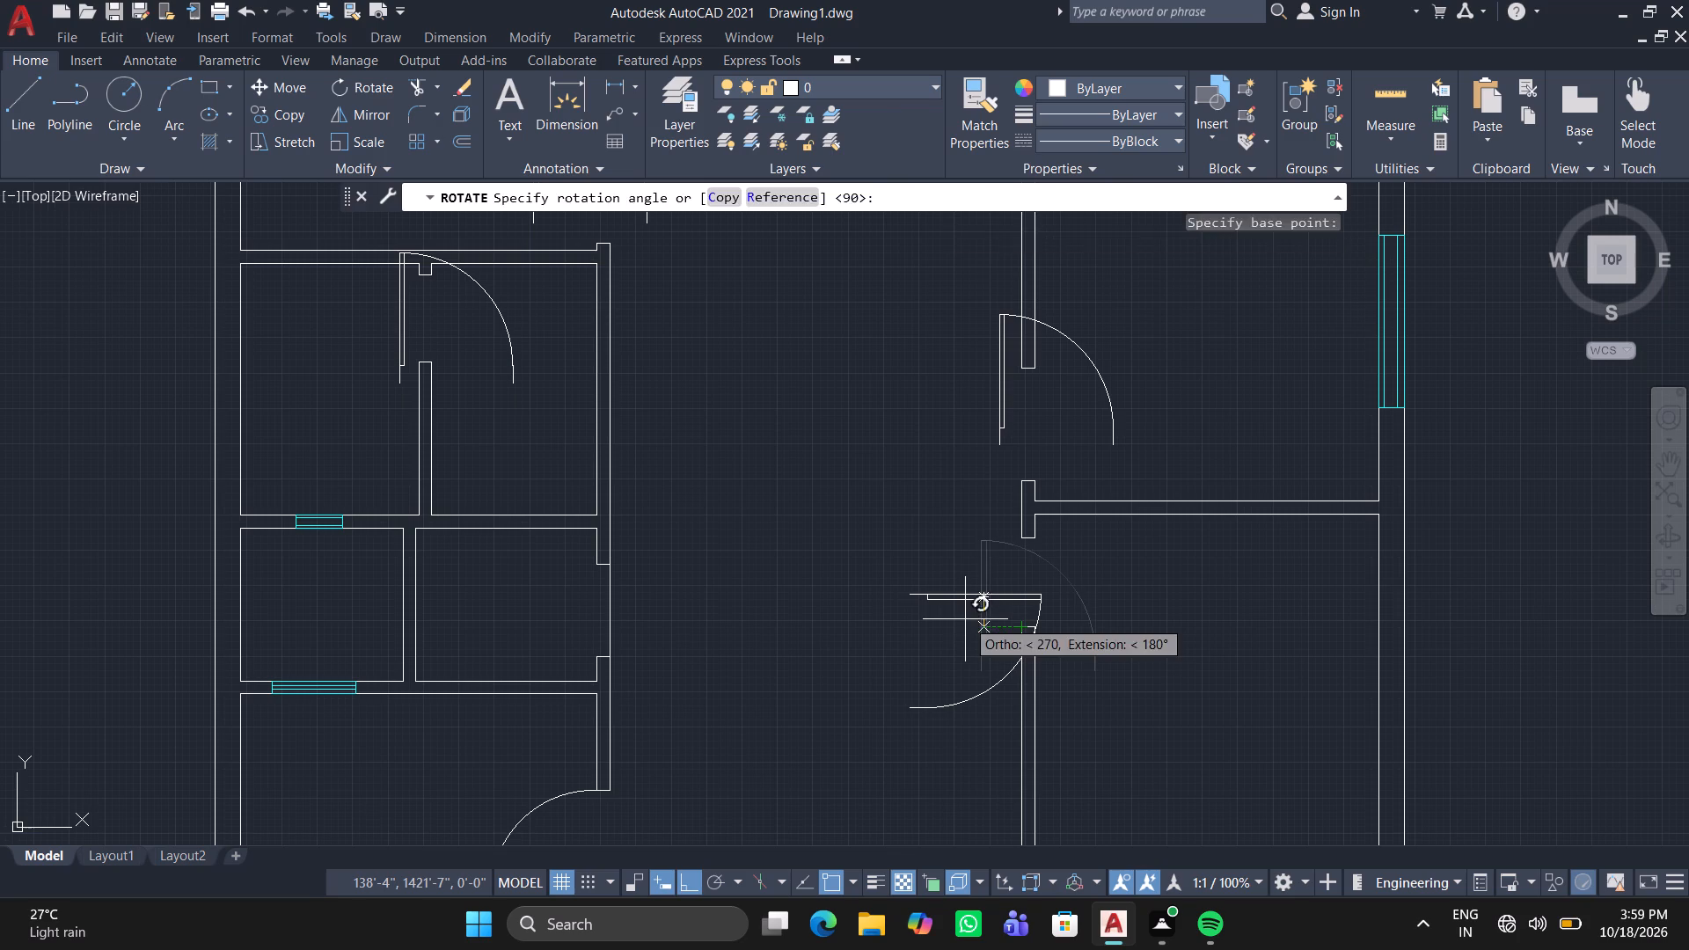
With Ortho off, move the rotated door by its leaf-side frame end onto the corridor-side corner of the gap's upper jamb.
left_click(968, 596)
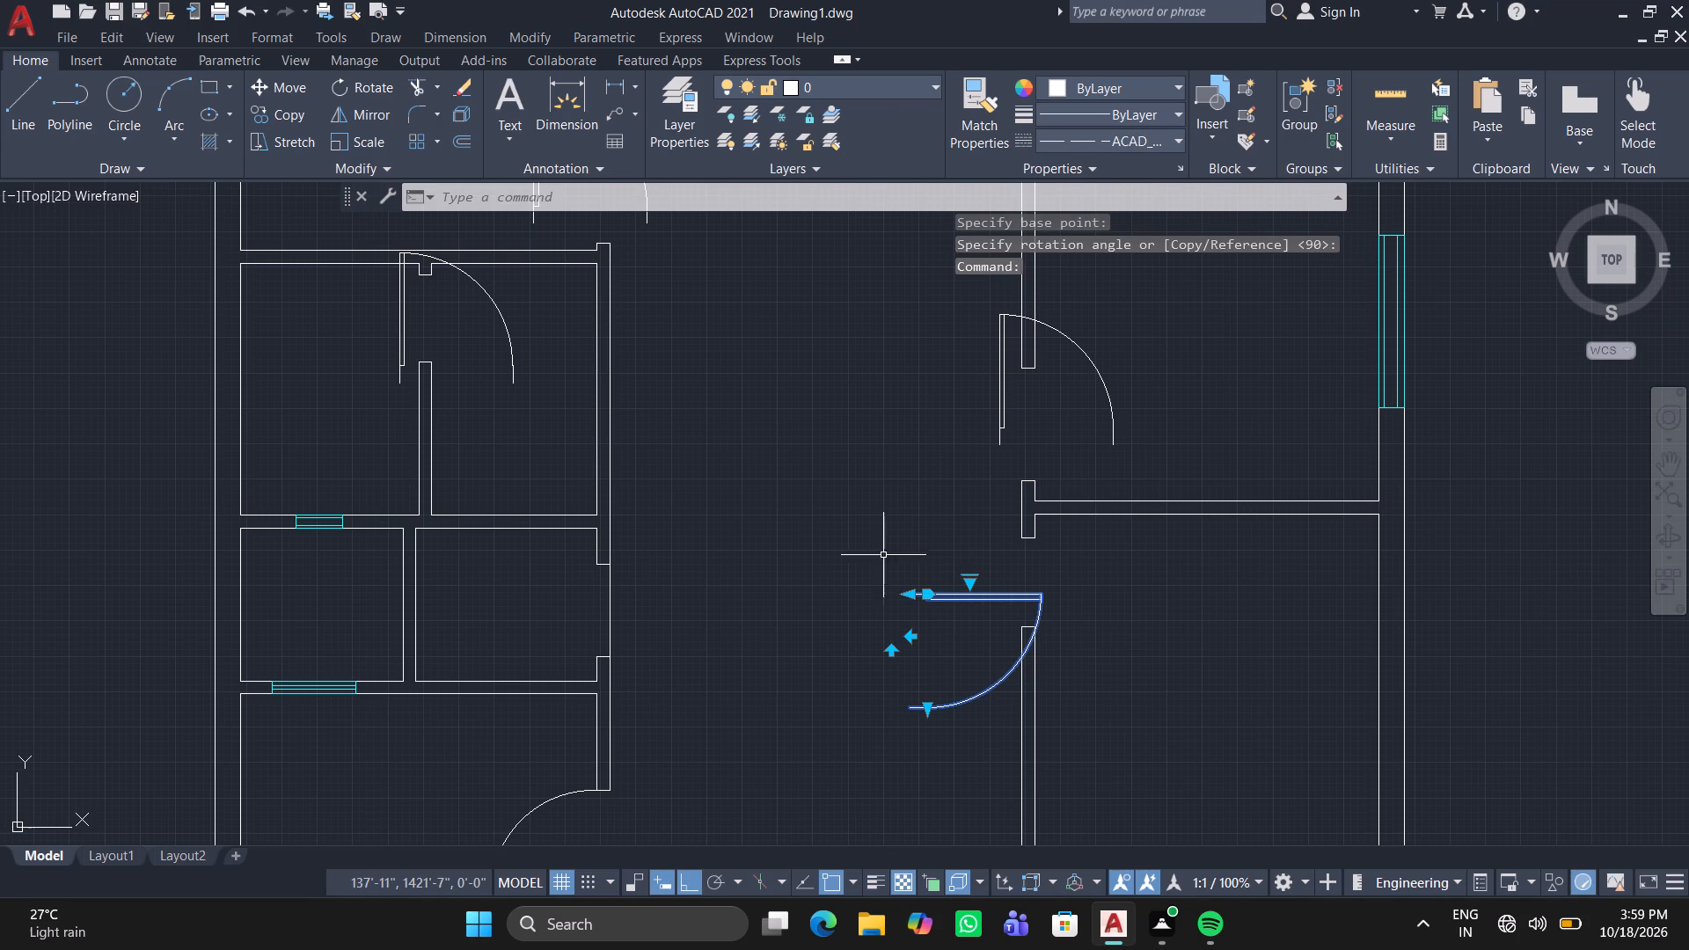
left_click(254, 85)
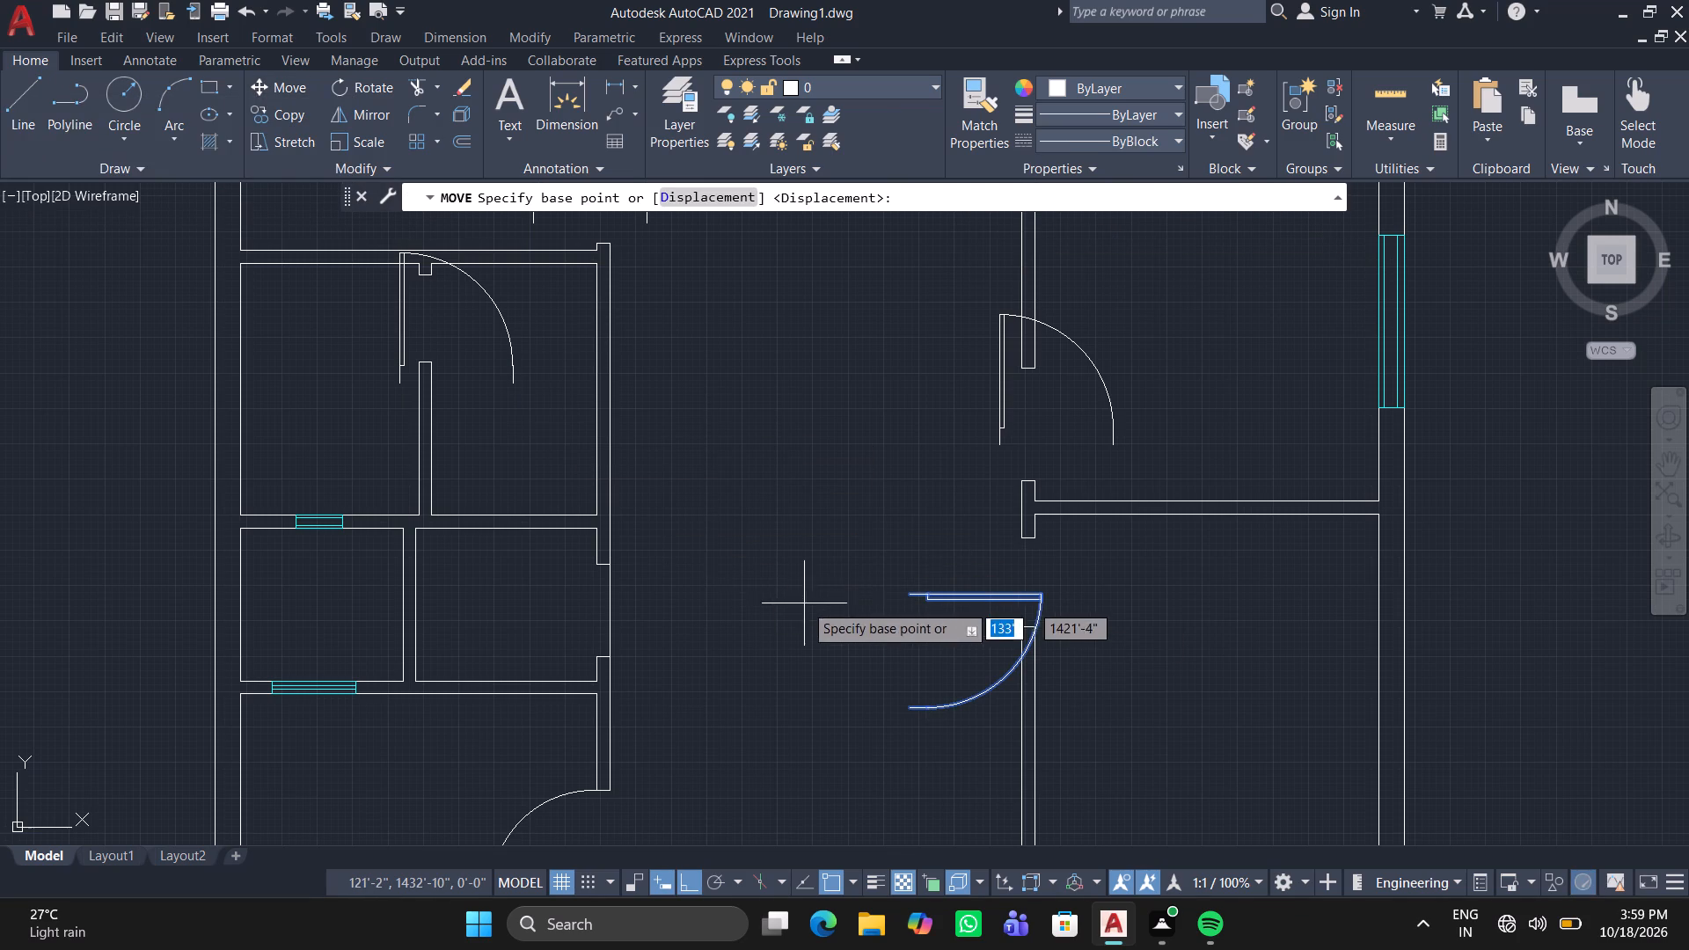
left_click(908, 593)
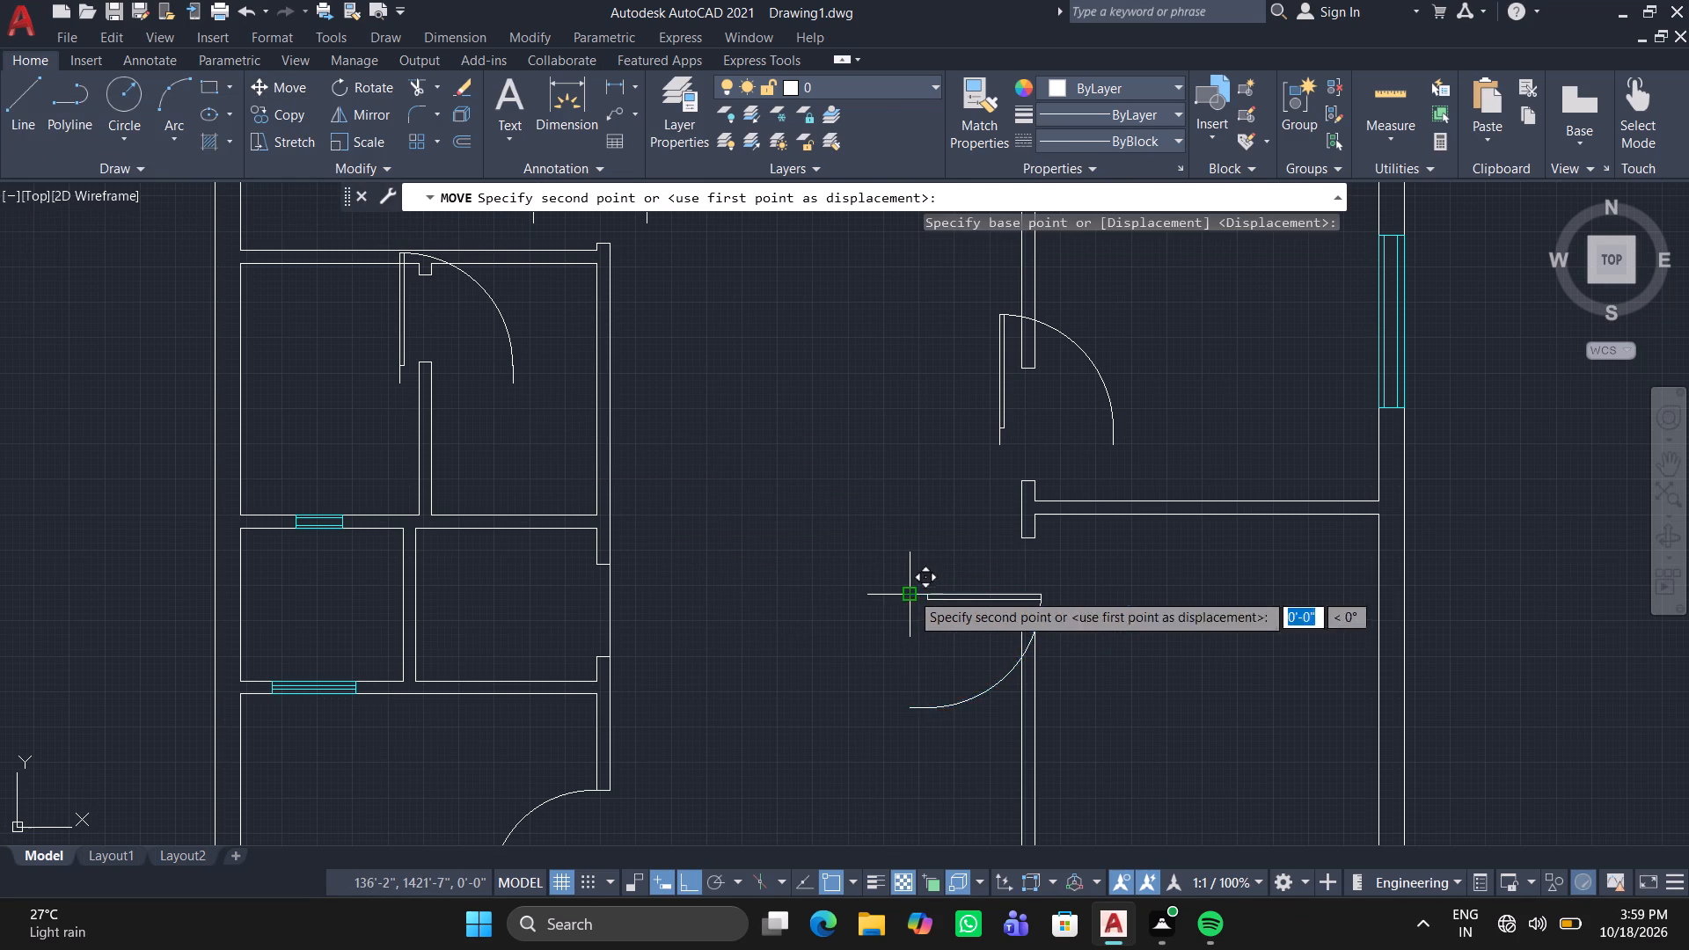
left_click(695, 873)
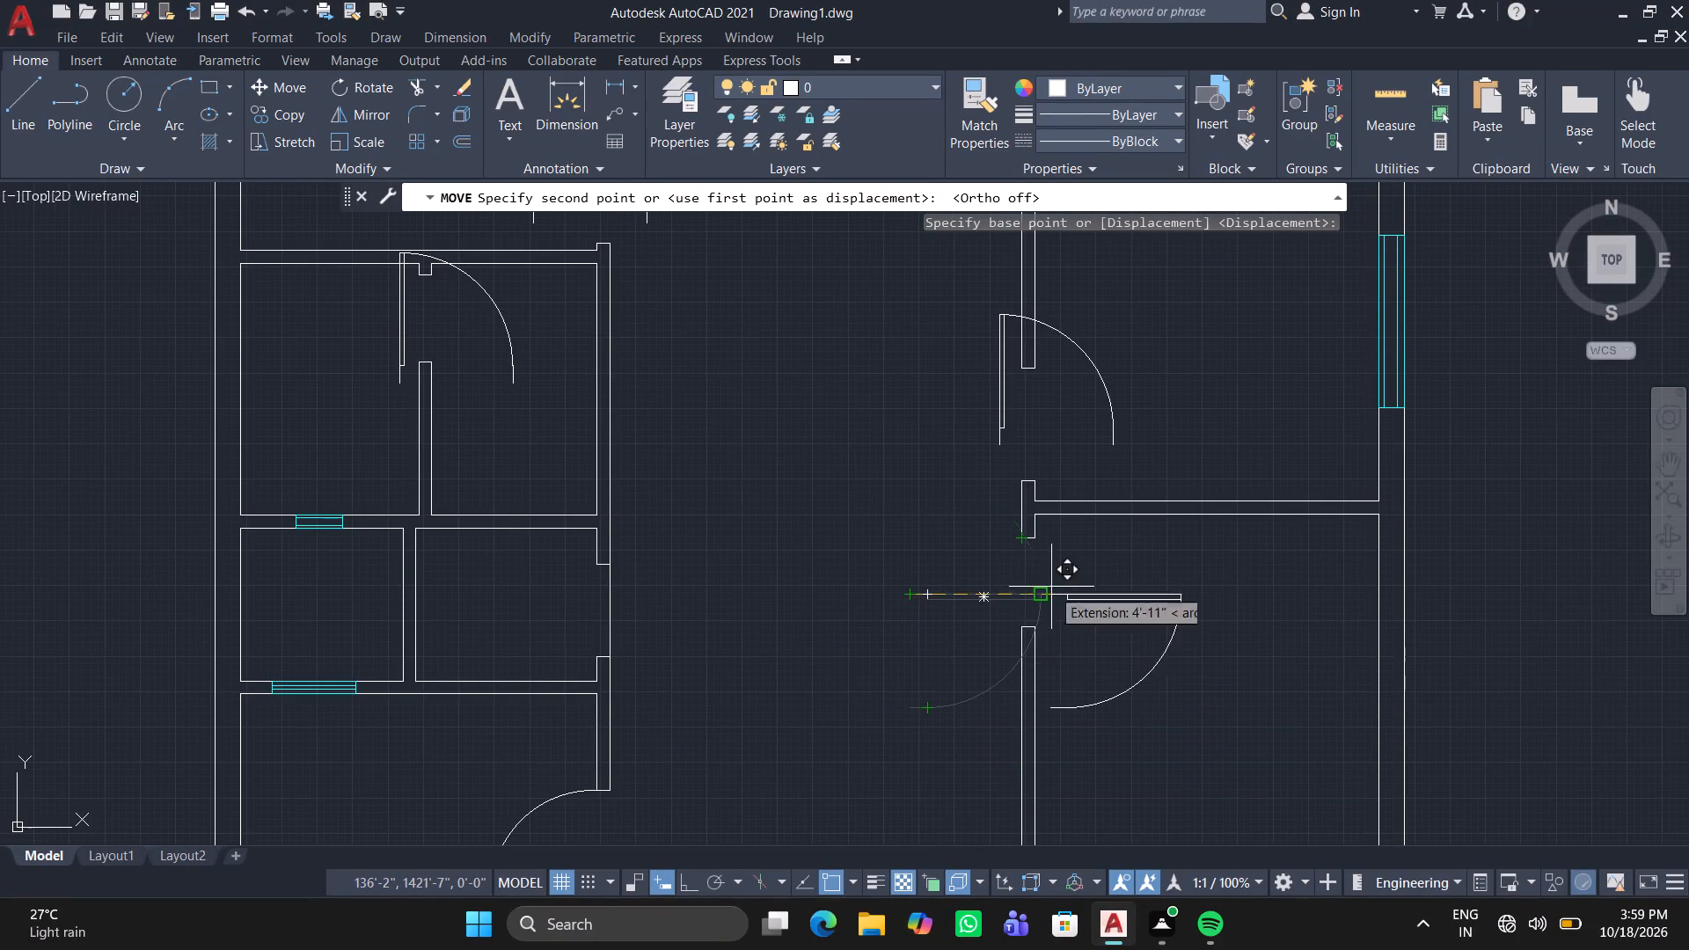
scroll(1033, 524, "up", 4)
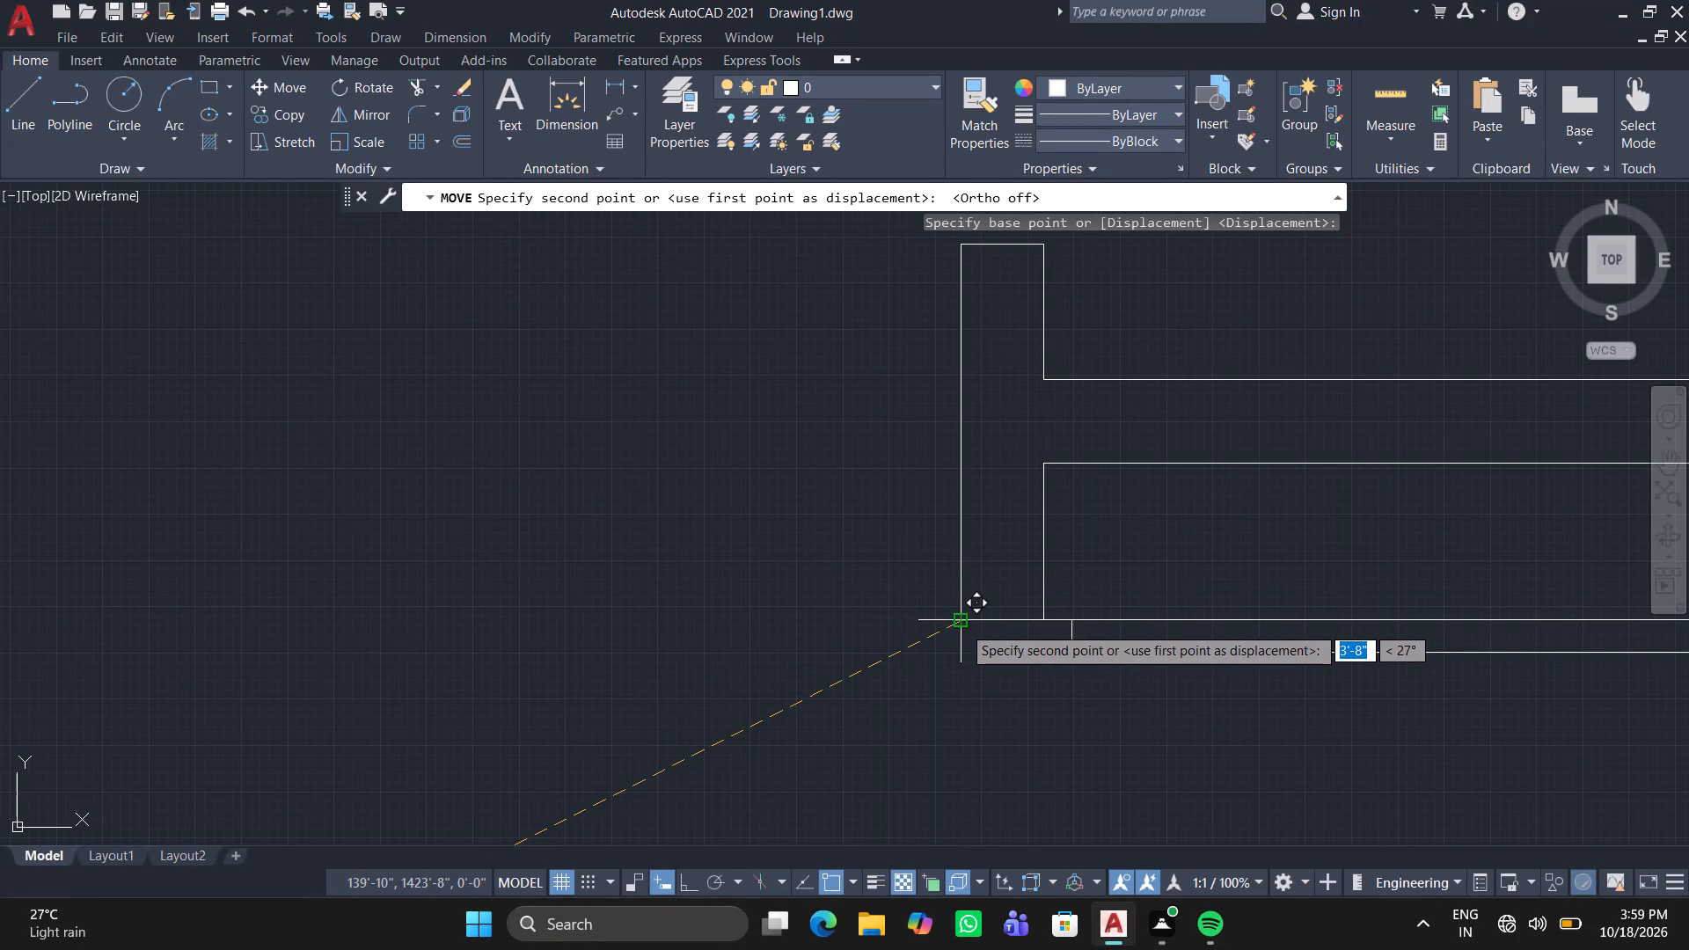
left_click(962, 625)
Reduce the placed door's size by stretching its arc end up toward the top of the gap's lower jamb.
scroll(864, 636, "down", 5)
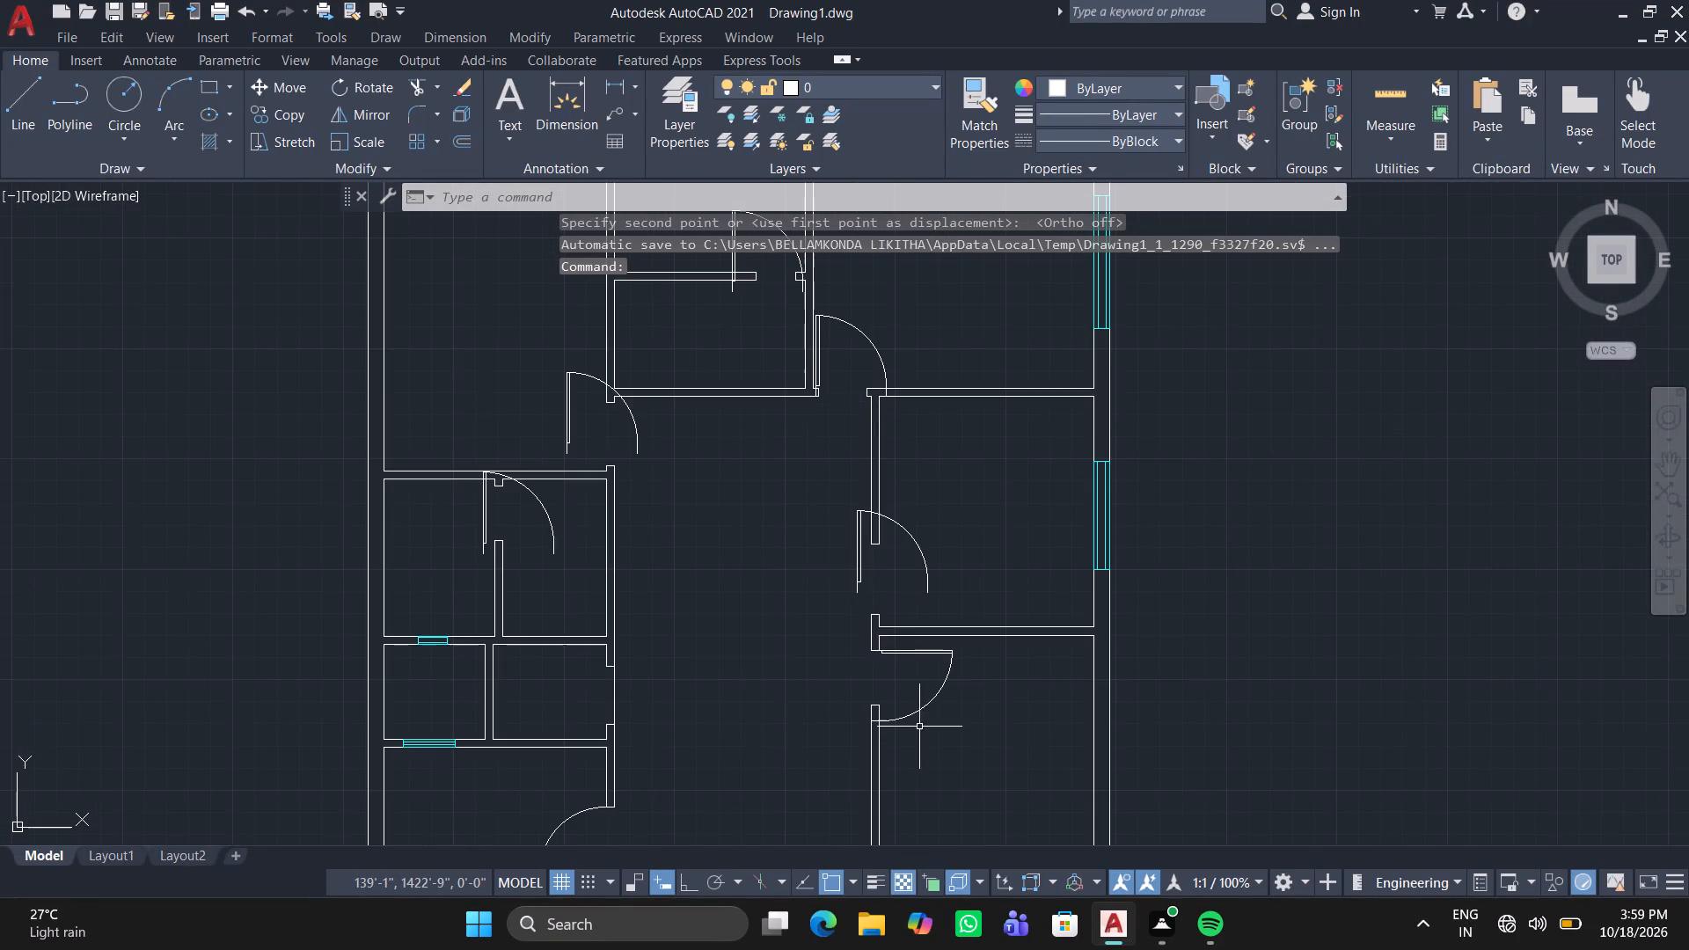
scroll(913, 721, "up", 3)
left_click(852, 751)
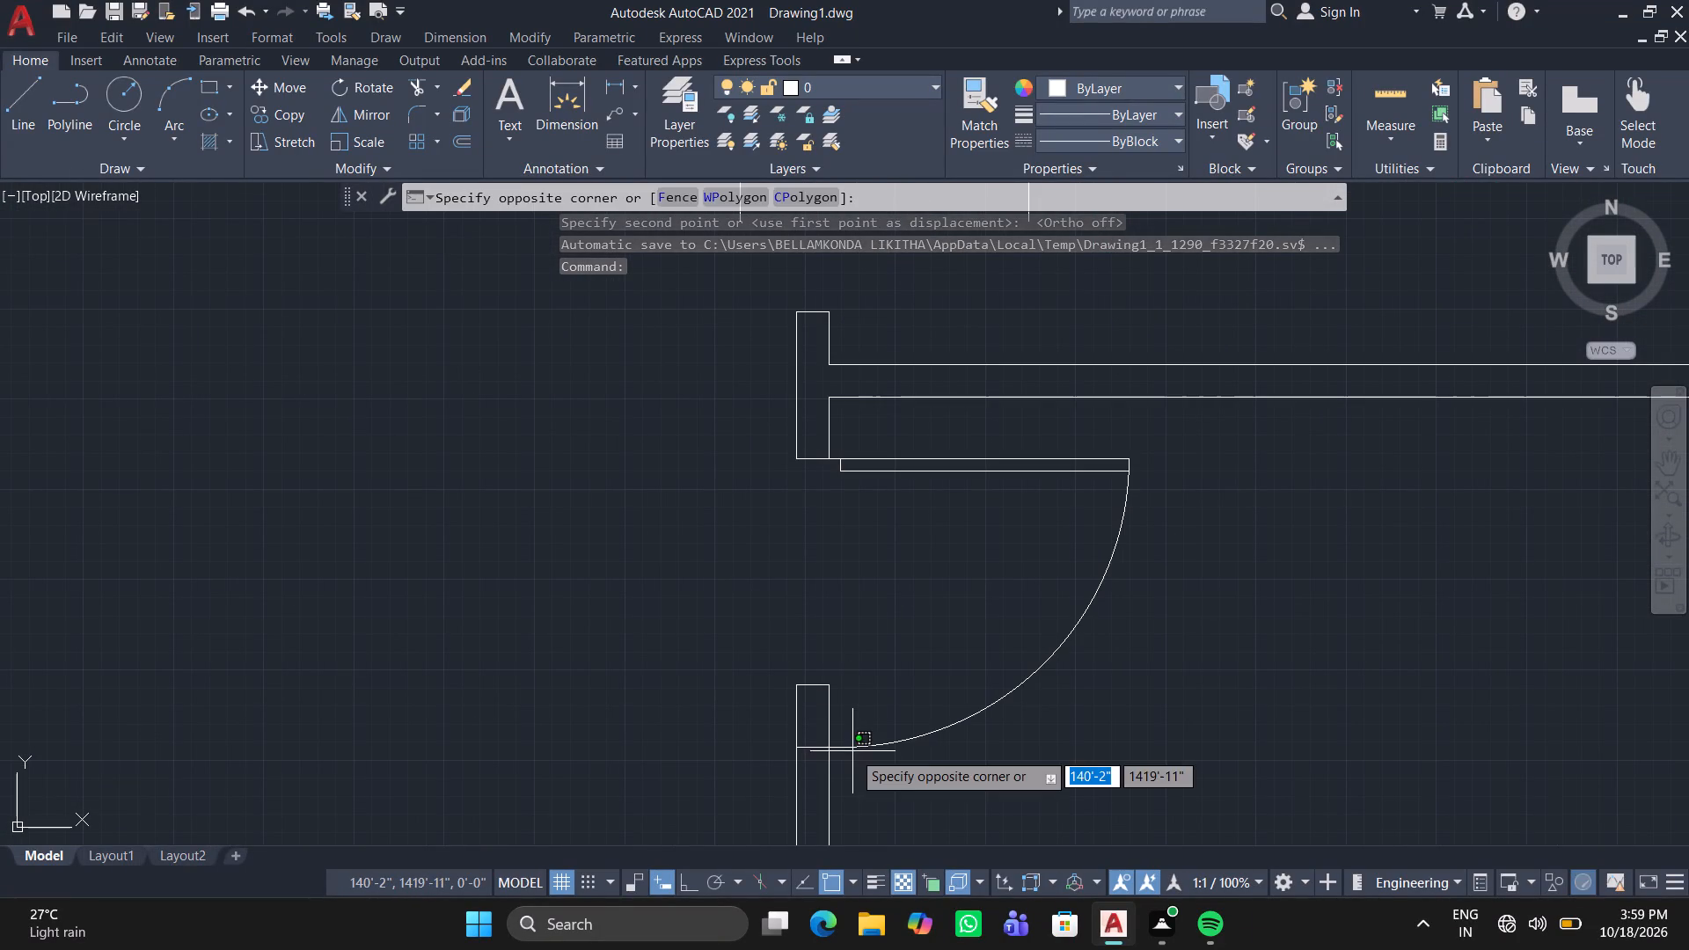
left_click(854, 752)
left_click(848, 748)
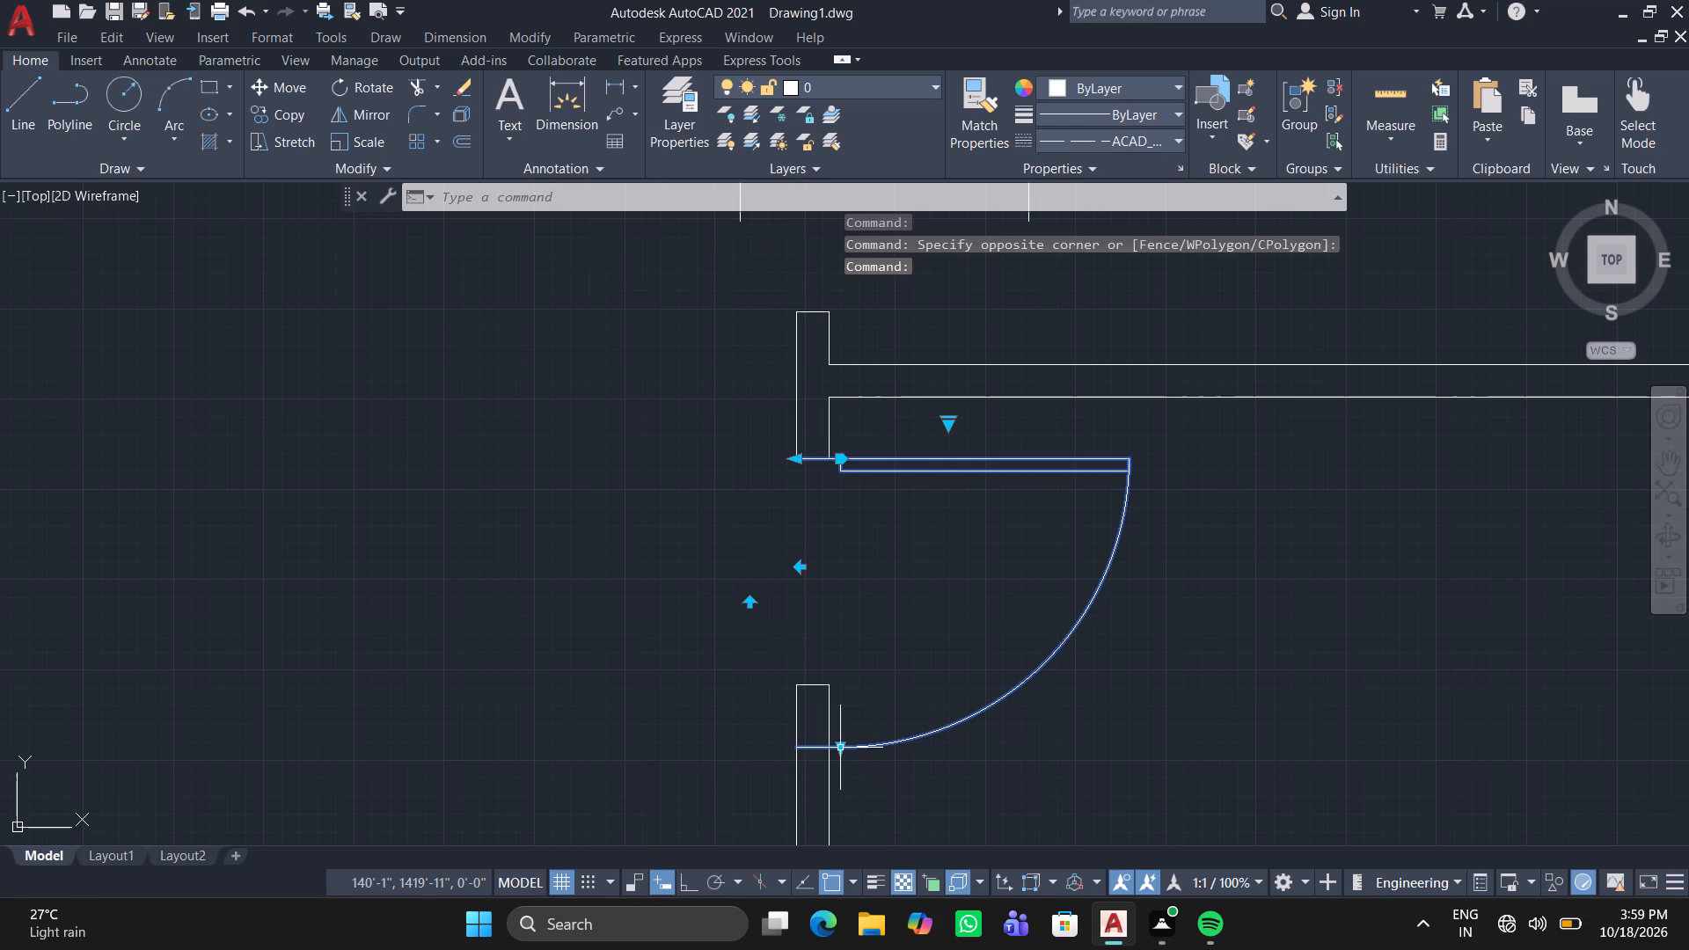
left_click(841, 742)
left_click(801, 687)
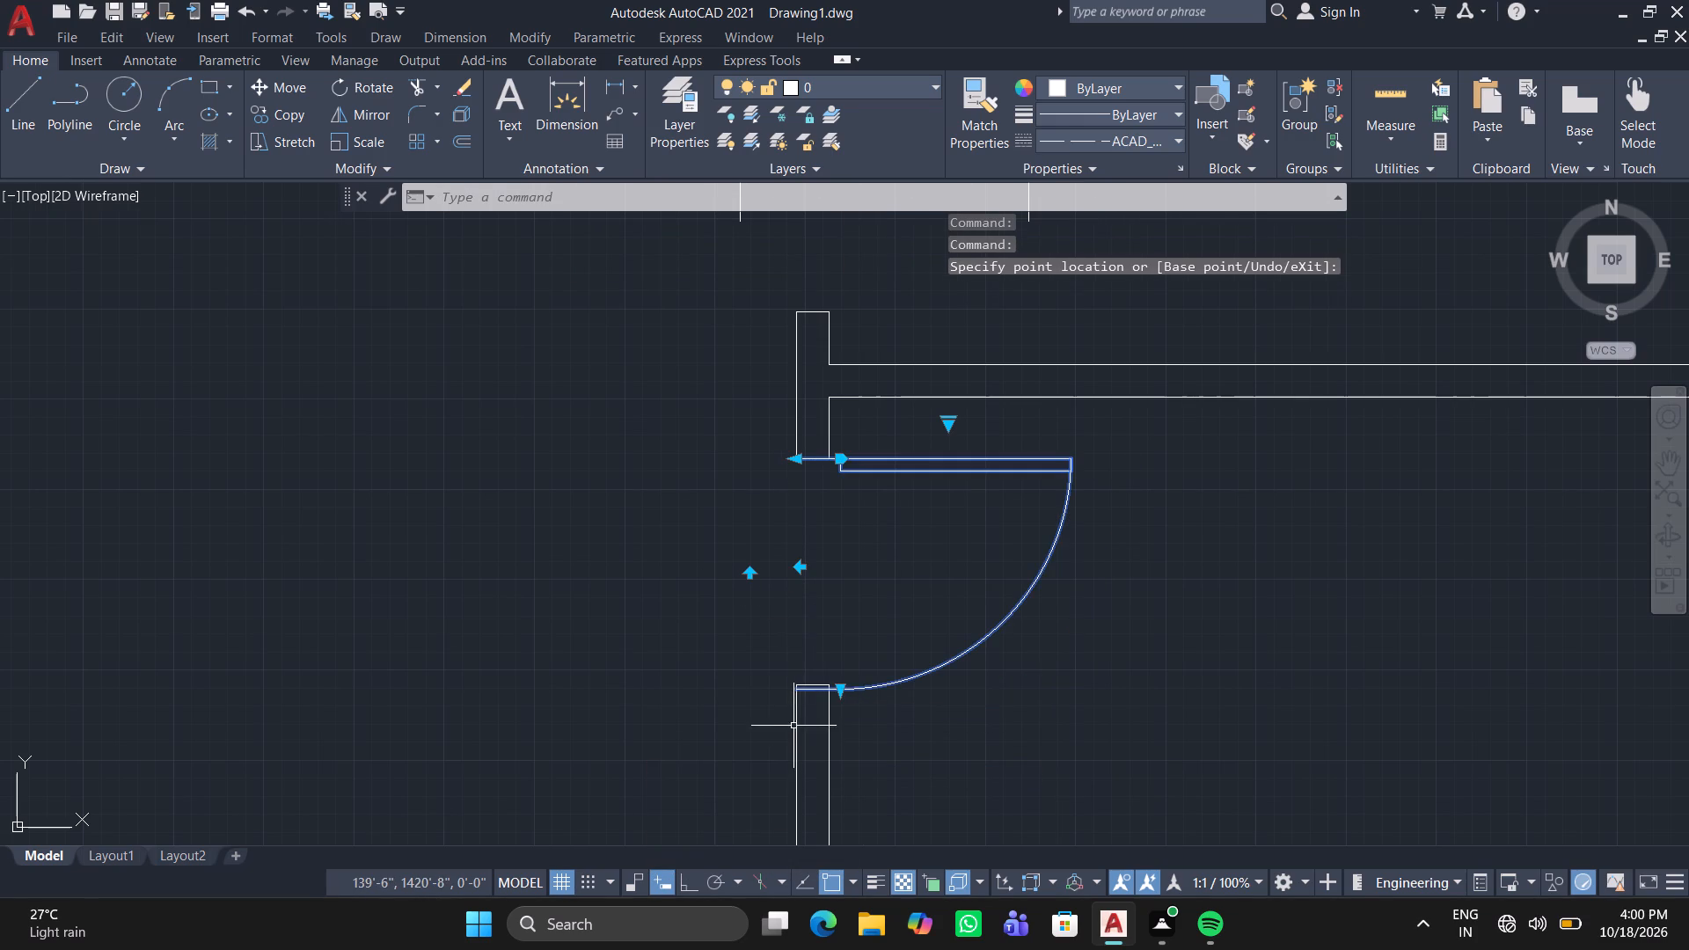
Trim away the lower jamb's cap line and the old vertical wall lines beneath the resized door's arc-side frame end.
scroll(793, 719, "up", 4)
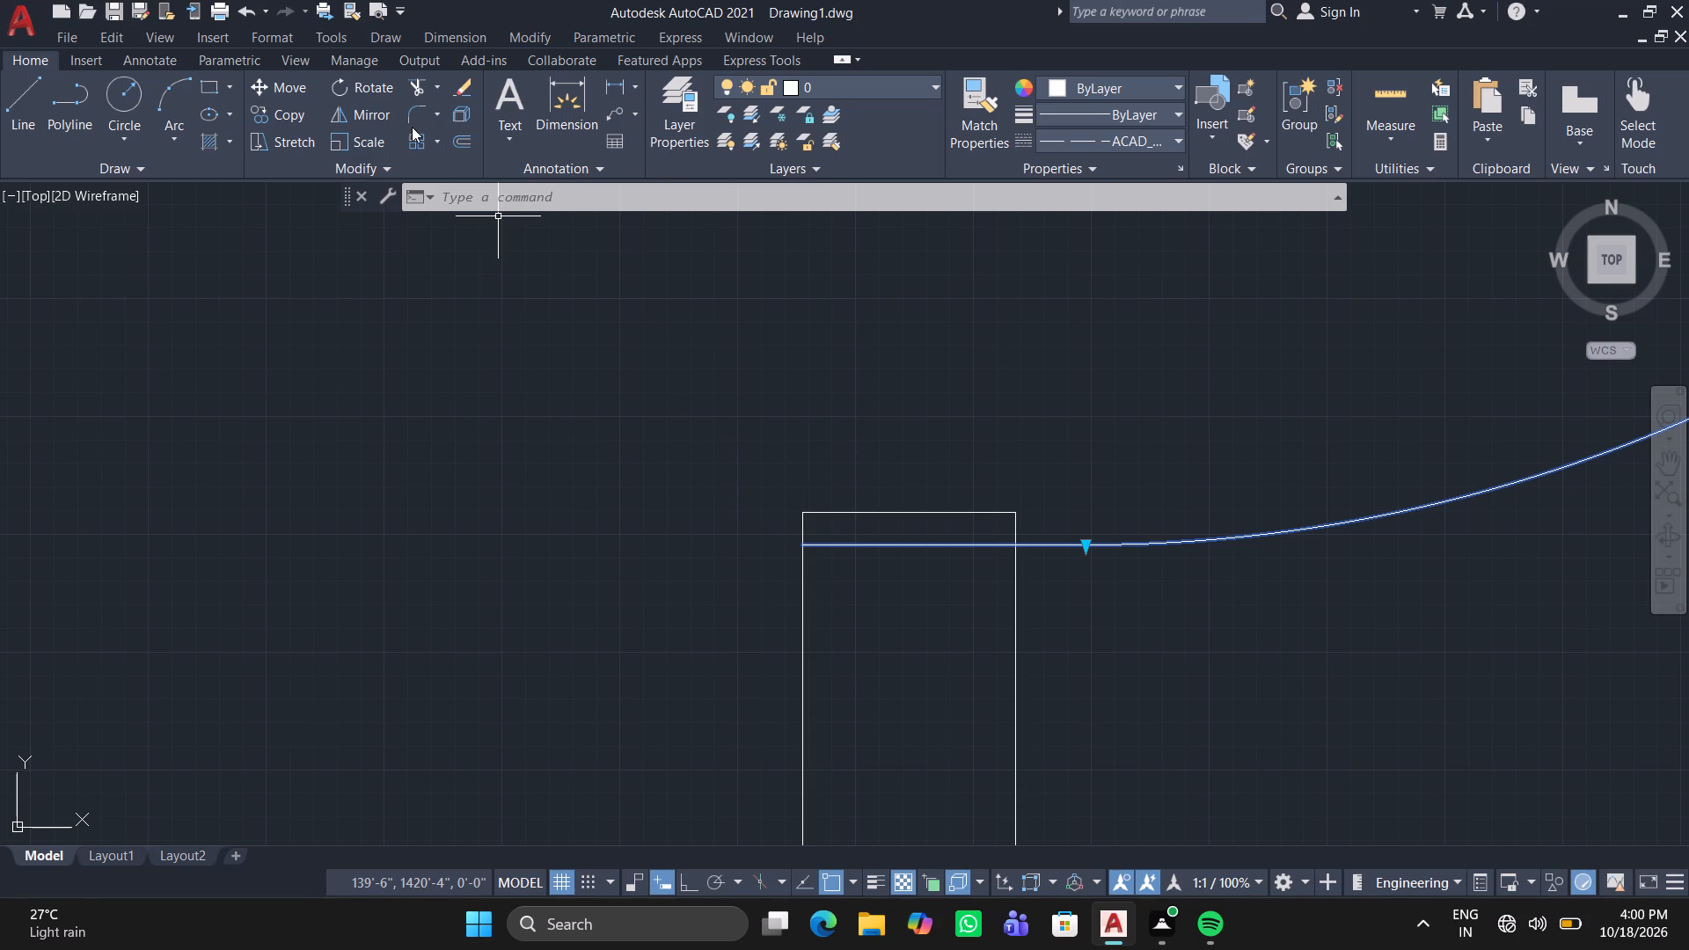
left_click(413, 74)
left_click(421, 82)
scroll(886, 536, "up", 2)
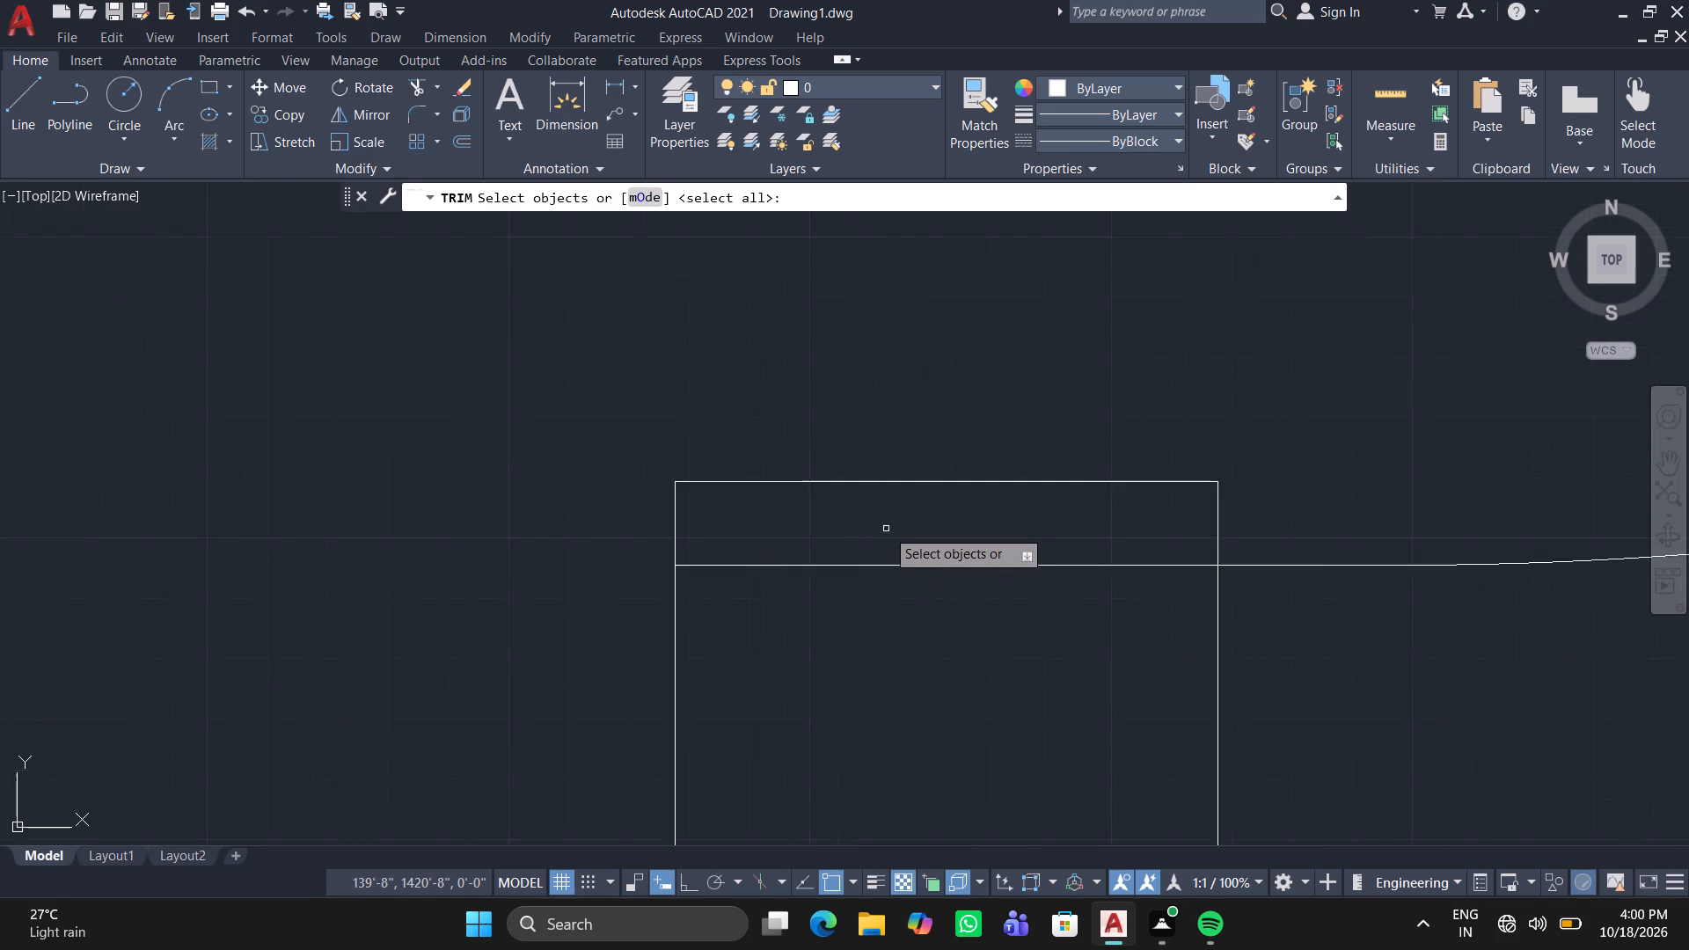
scroll(886, 529, "up", 2)
left_click_drag(887, 524, 907, 448)
left_click(914, 354)
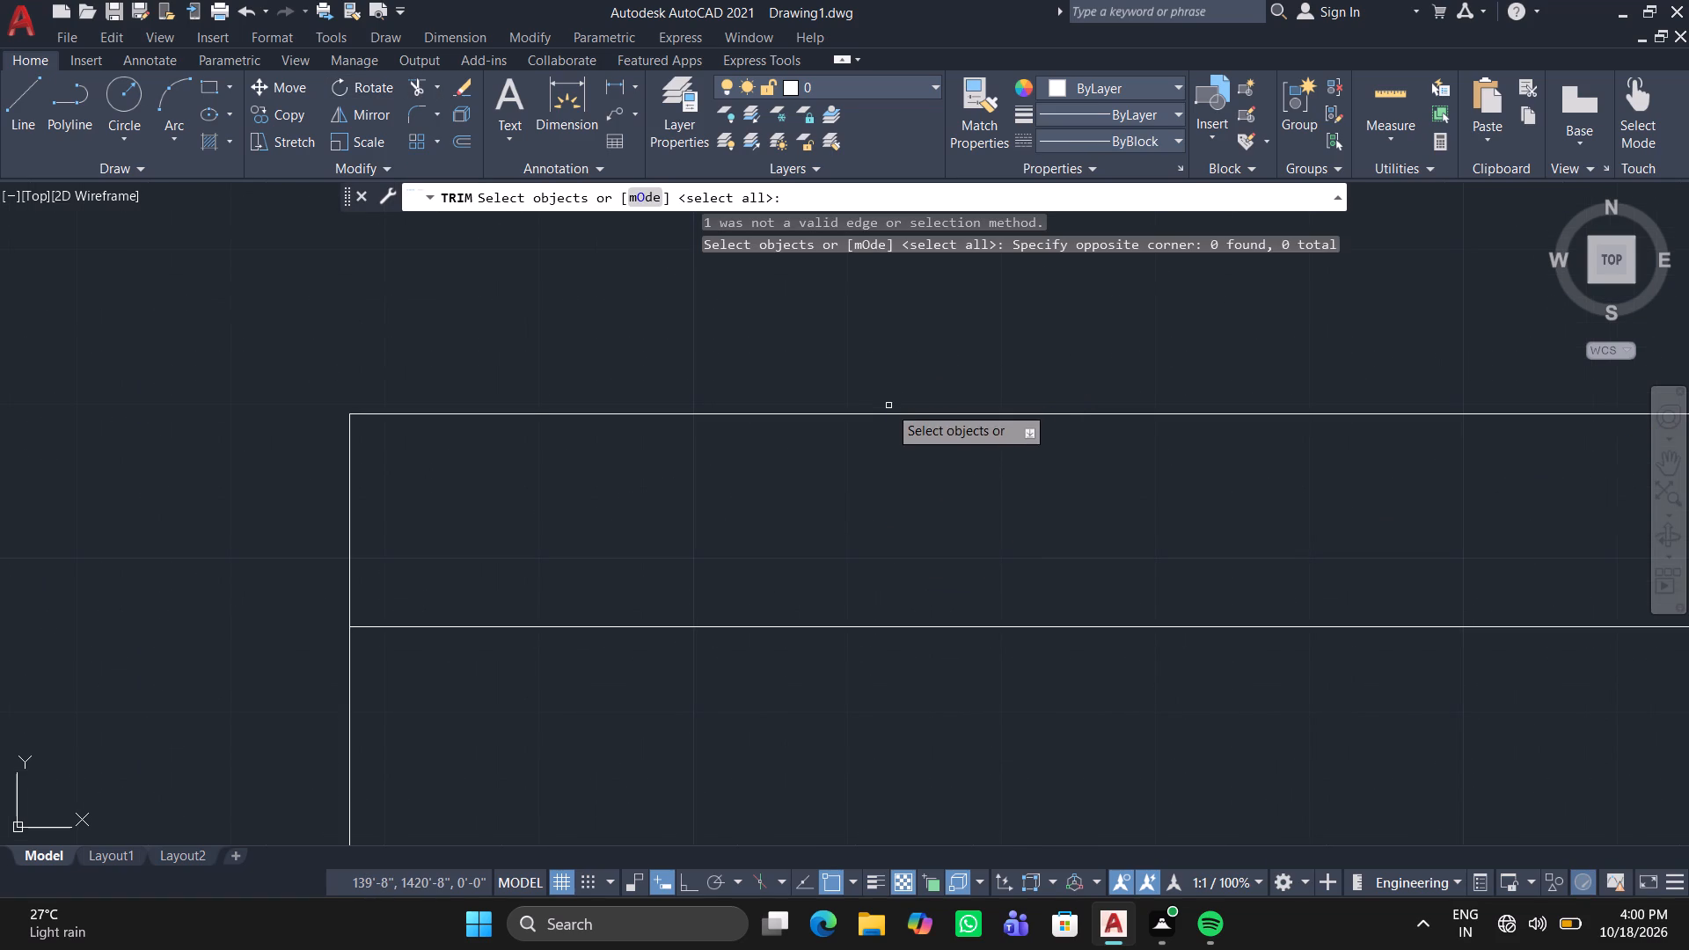
left_click(883, 413)
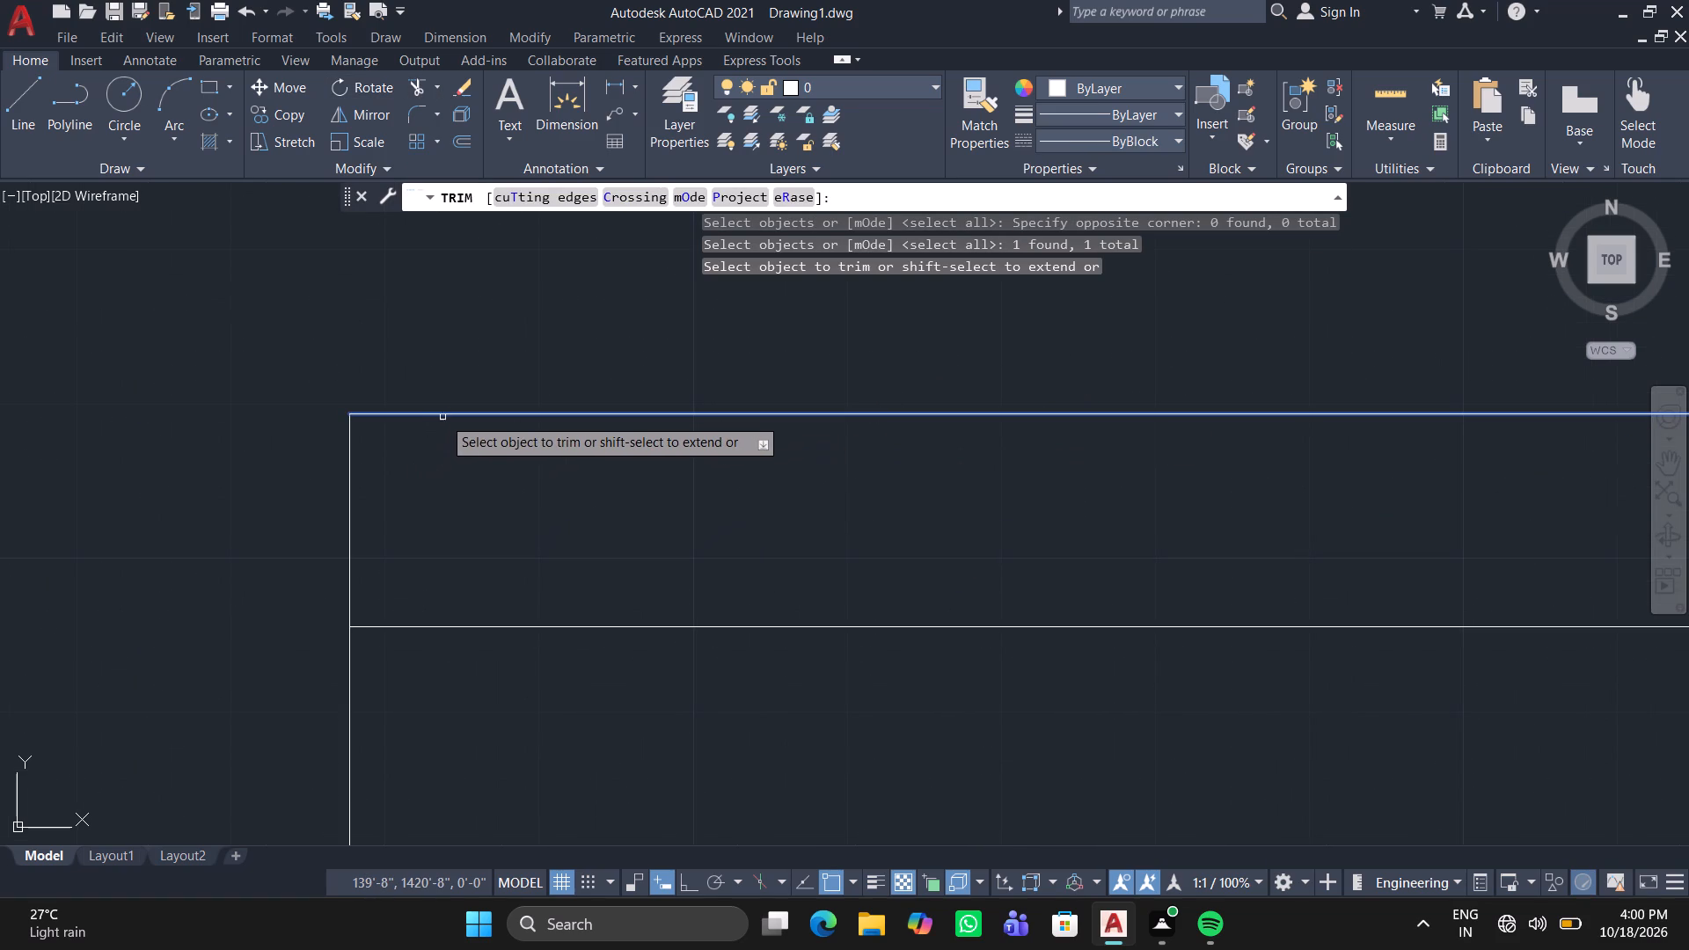
left_click(444, 415)
left_click_drag(249, 522, 534, 526)
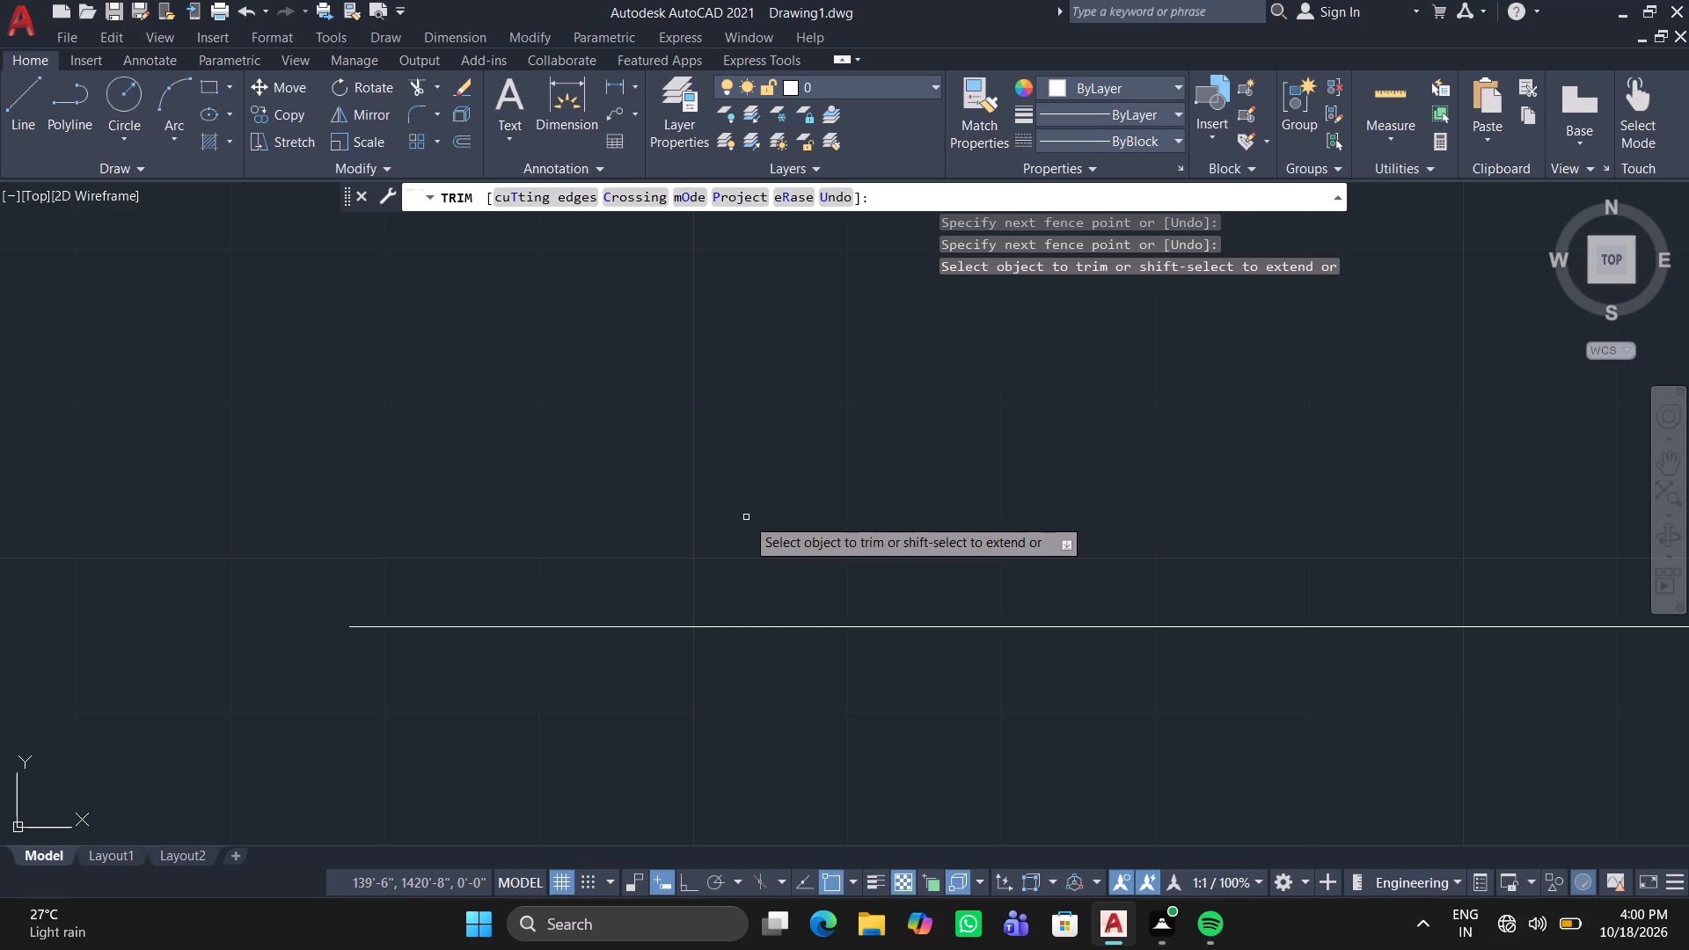
scroll(646, 495, "down", 4)
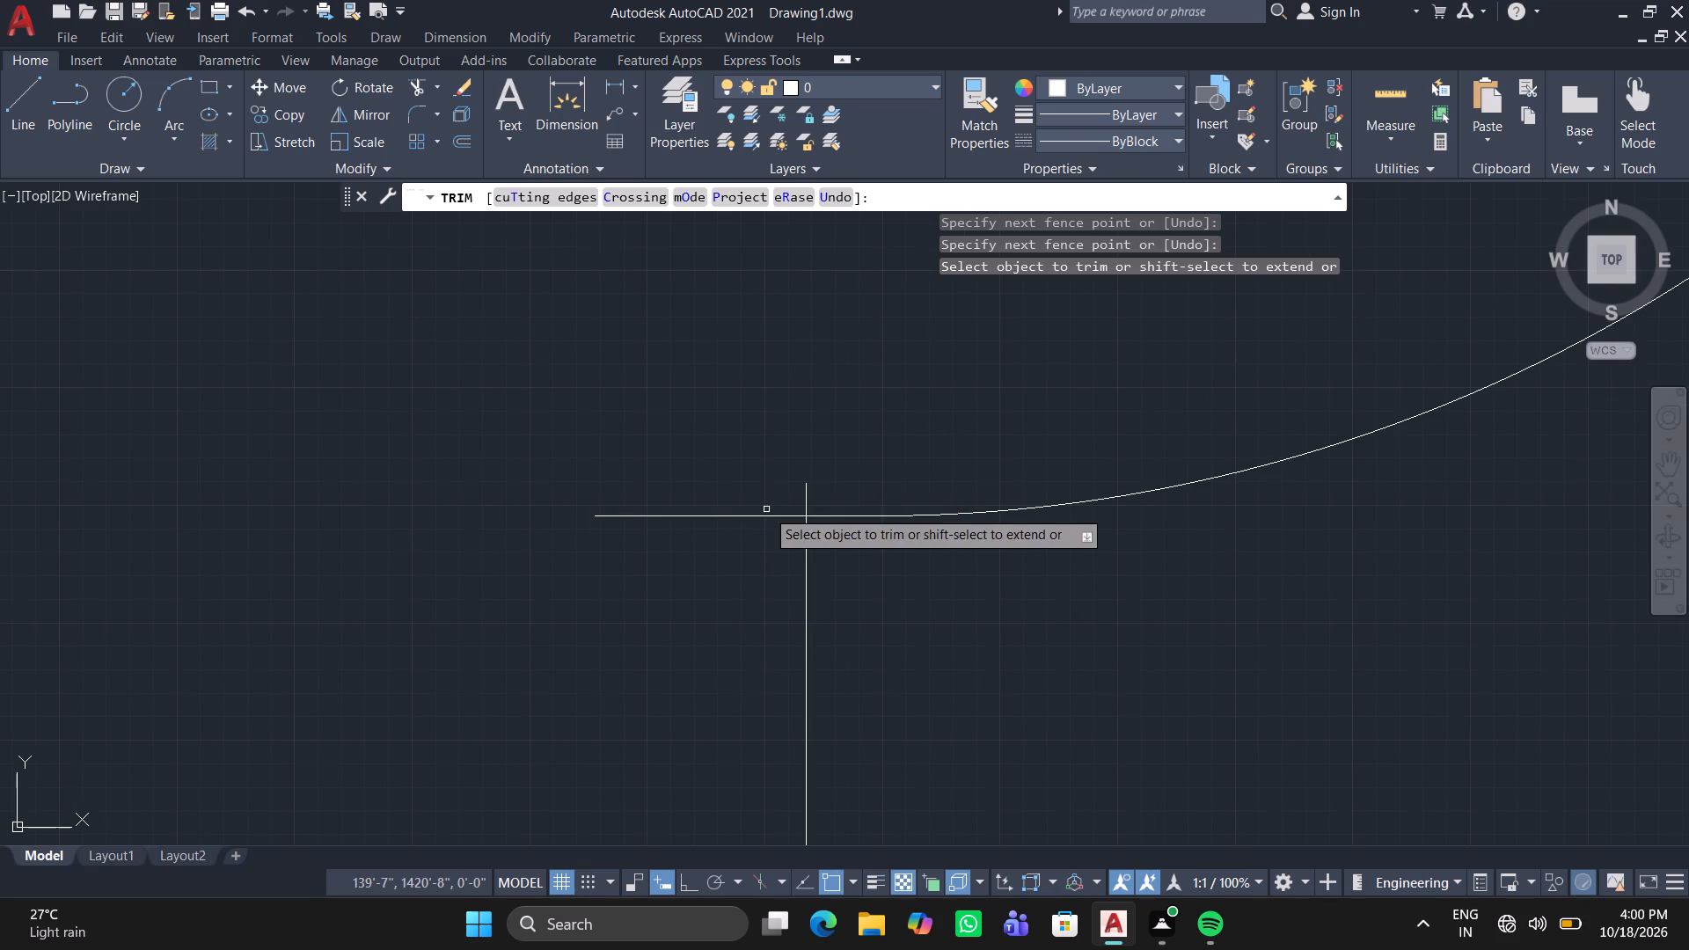
left_click(807, 493)
key("Return")
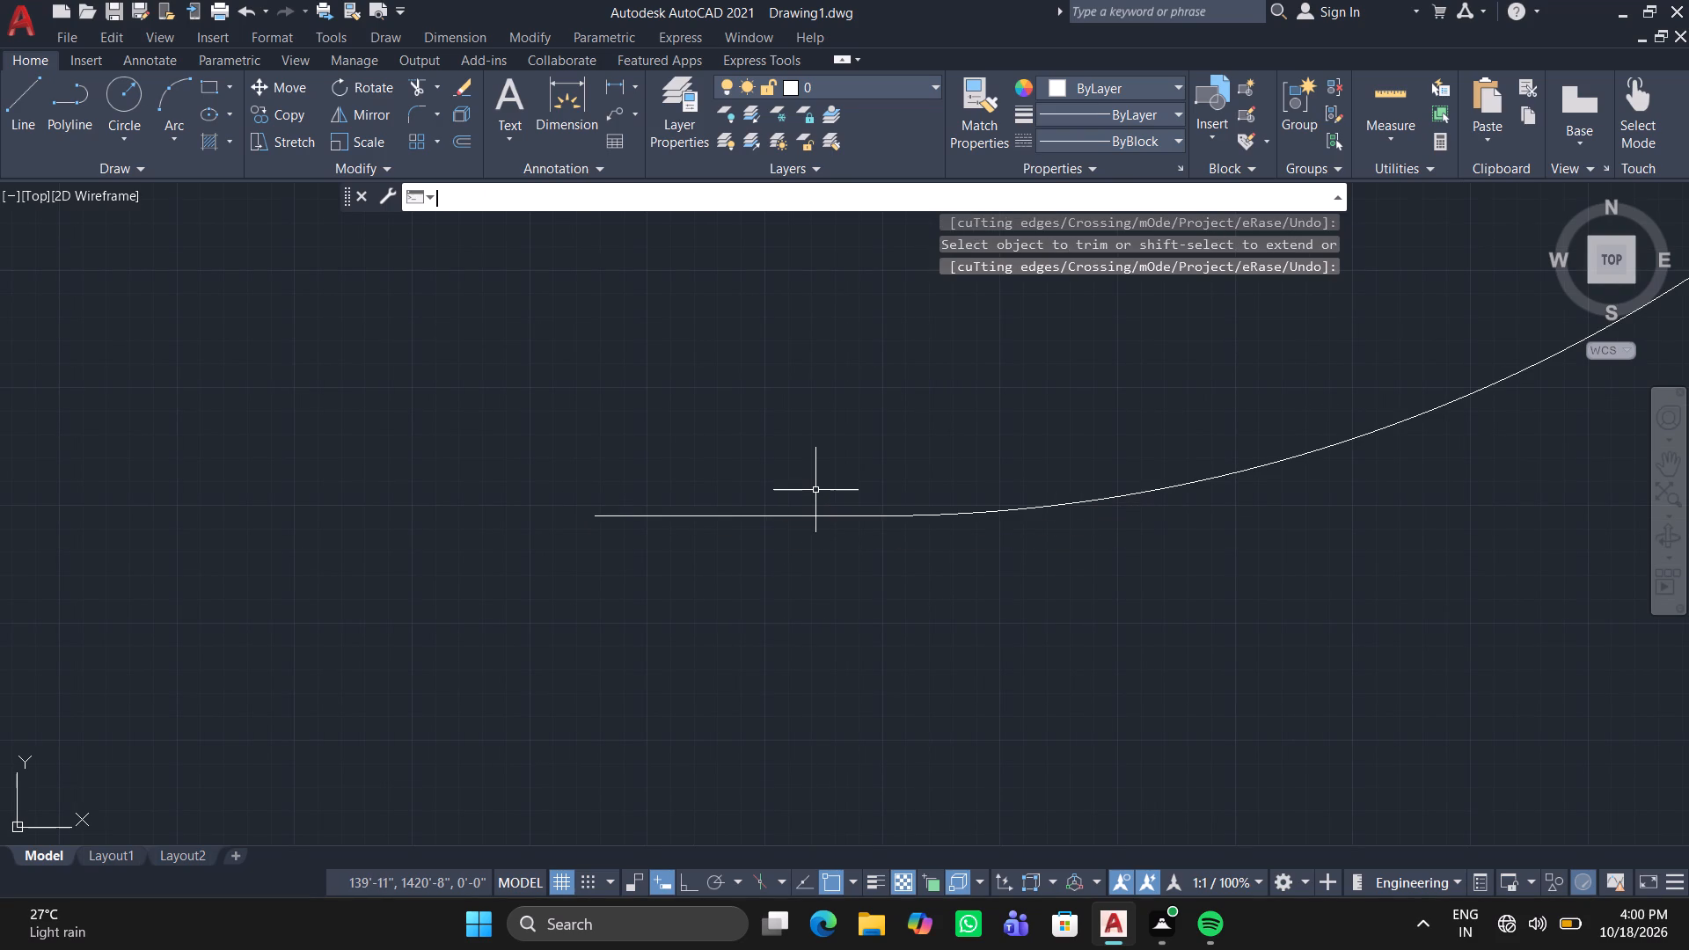
Draw a vertical wall line about 27' long from the jamb corner at the bottommost door up to the resized door's arc-side frame line.
key("l")
key("Return")
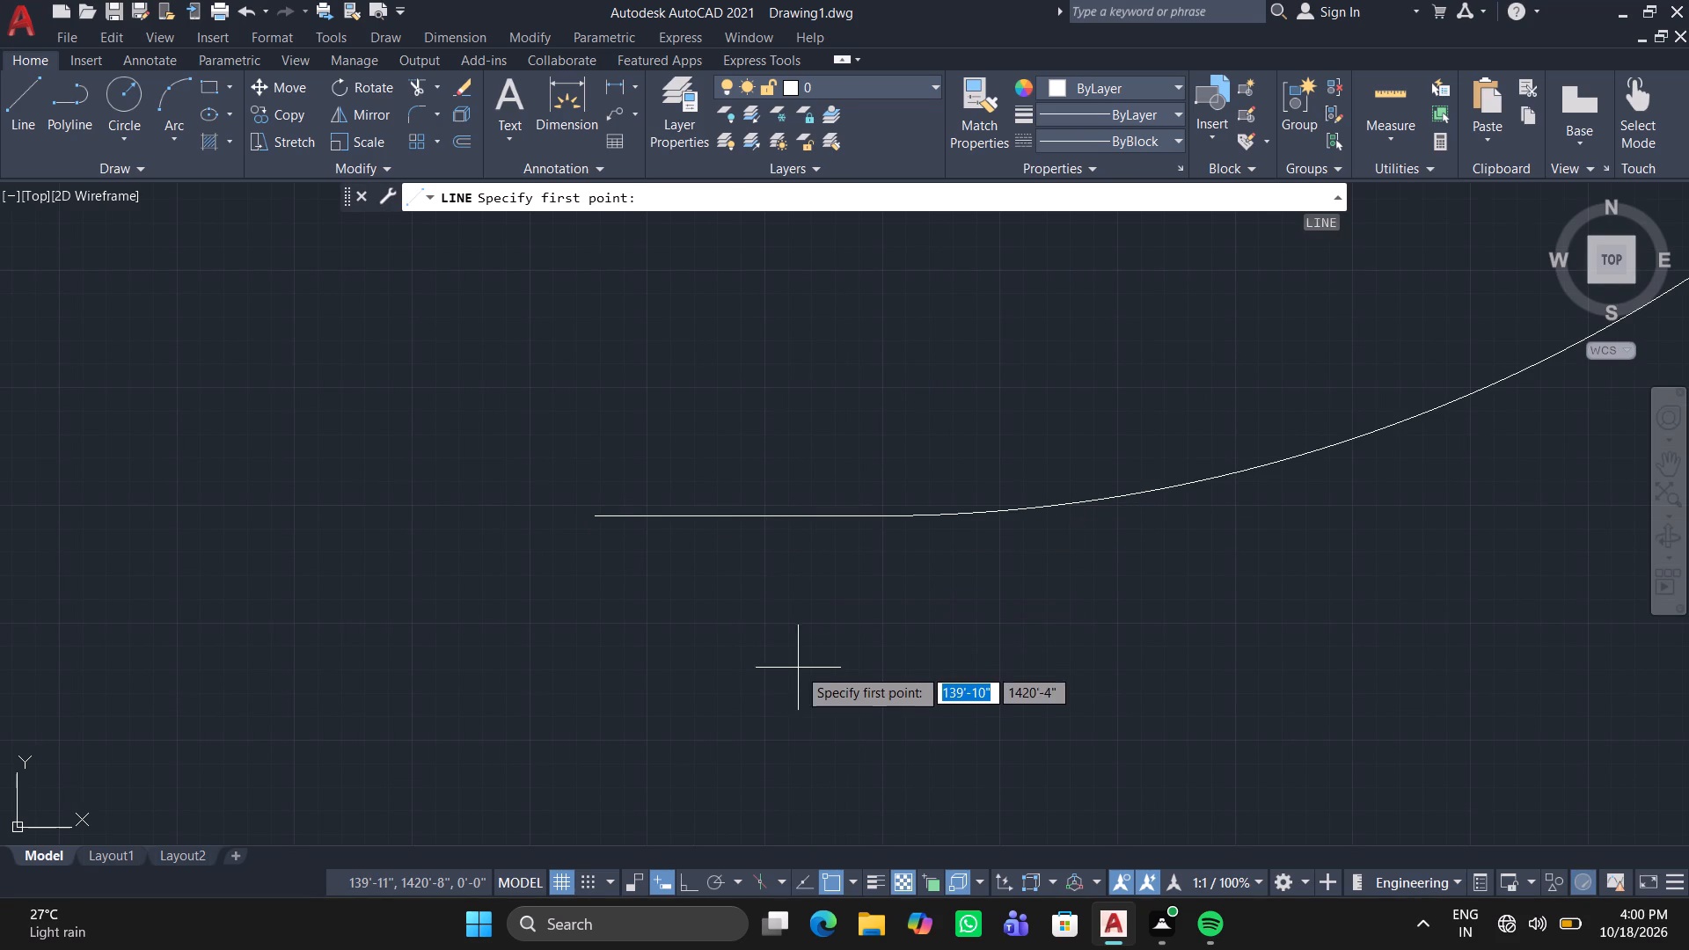
scroll(805, 753, "down", 3)
middle_click_drag(760, 735, 759, 305)
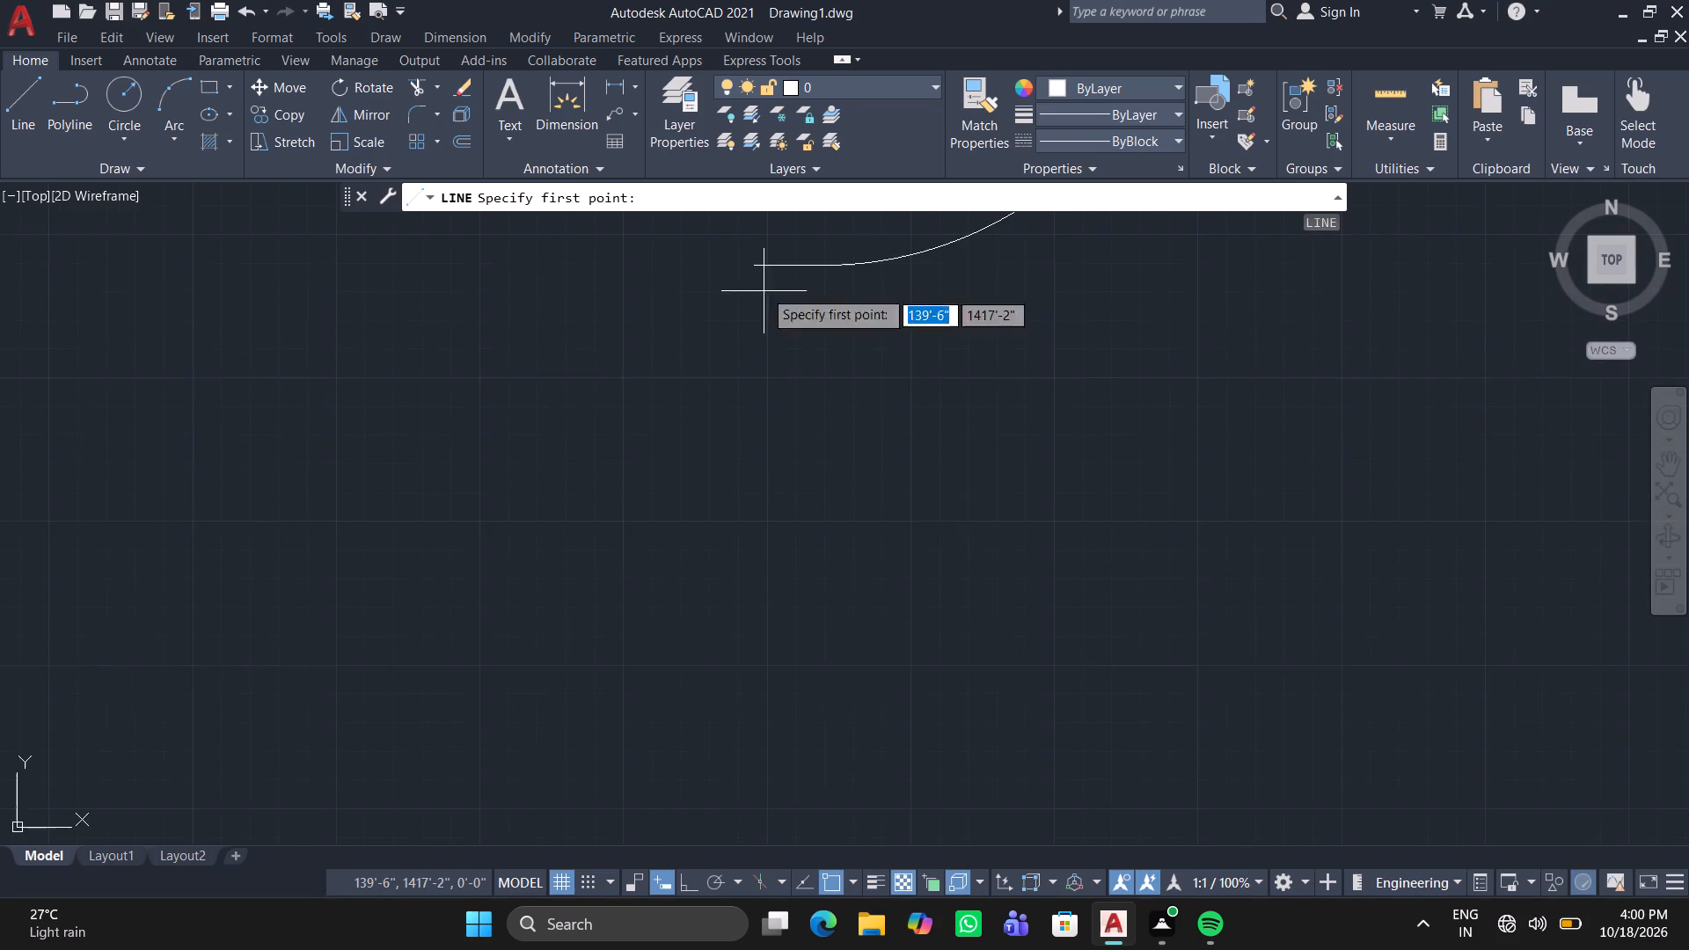
scroll(761, 418, "down", 3)
middle_click_drag(778, 745, 814, 596)
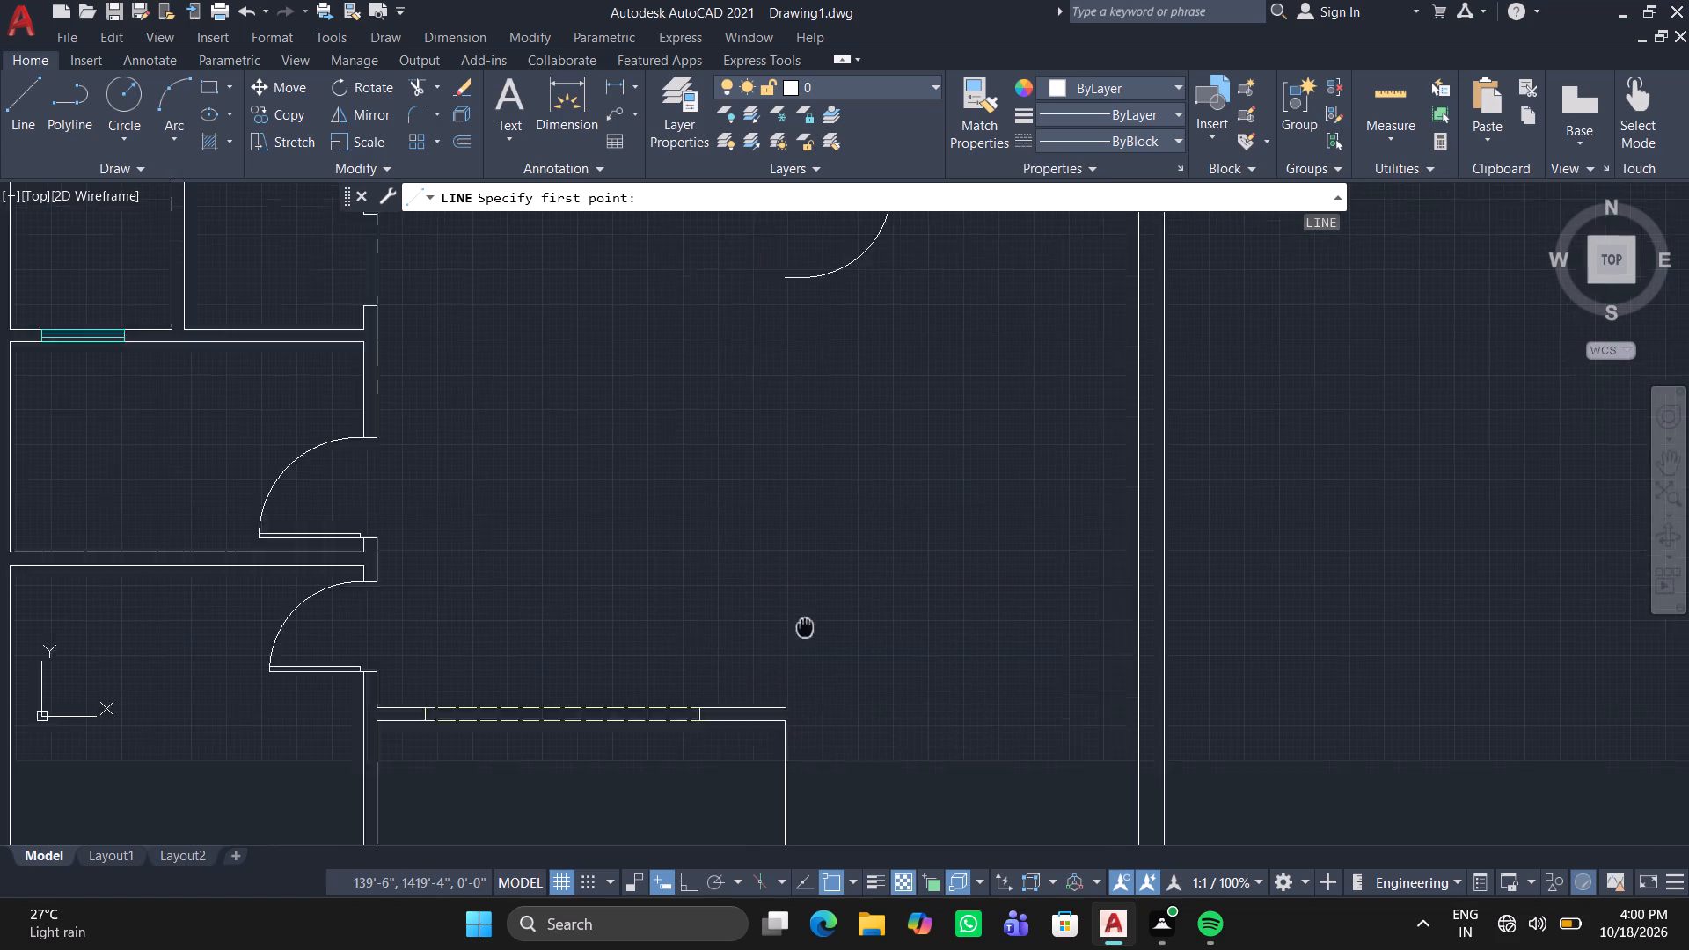
middle_click_drag(814, 596, 916, 217)
scroll(935, 289, "down", 2)
scroll(922, 469, "up", 5)
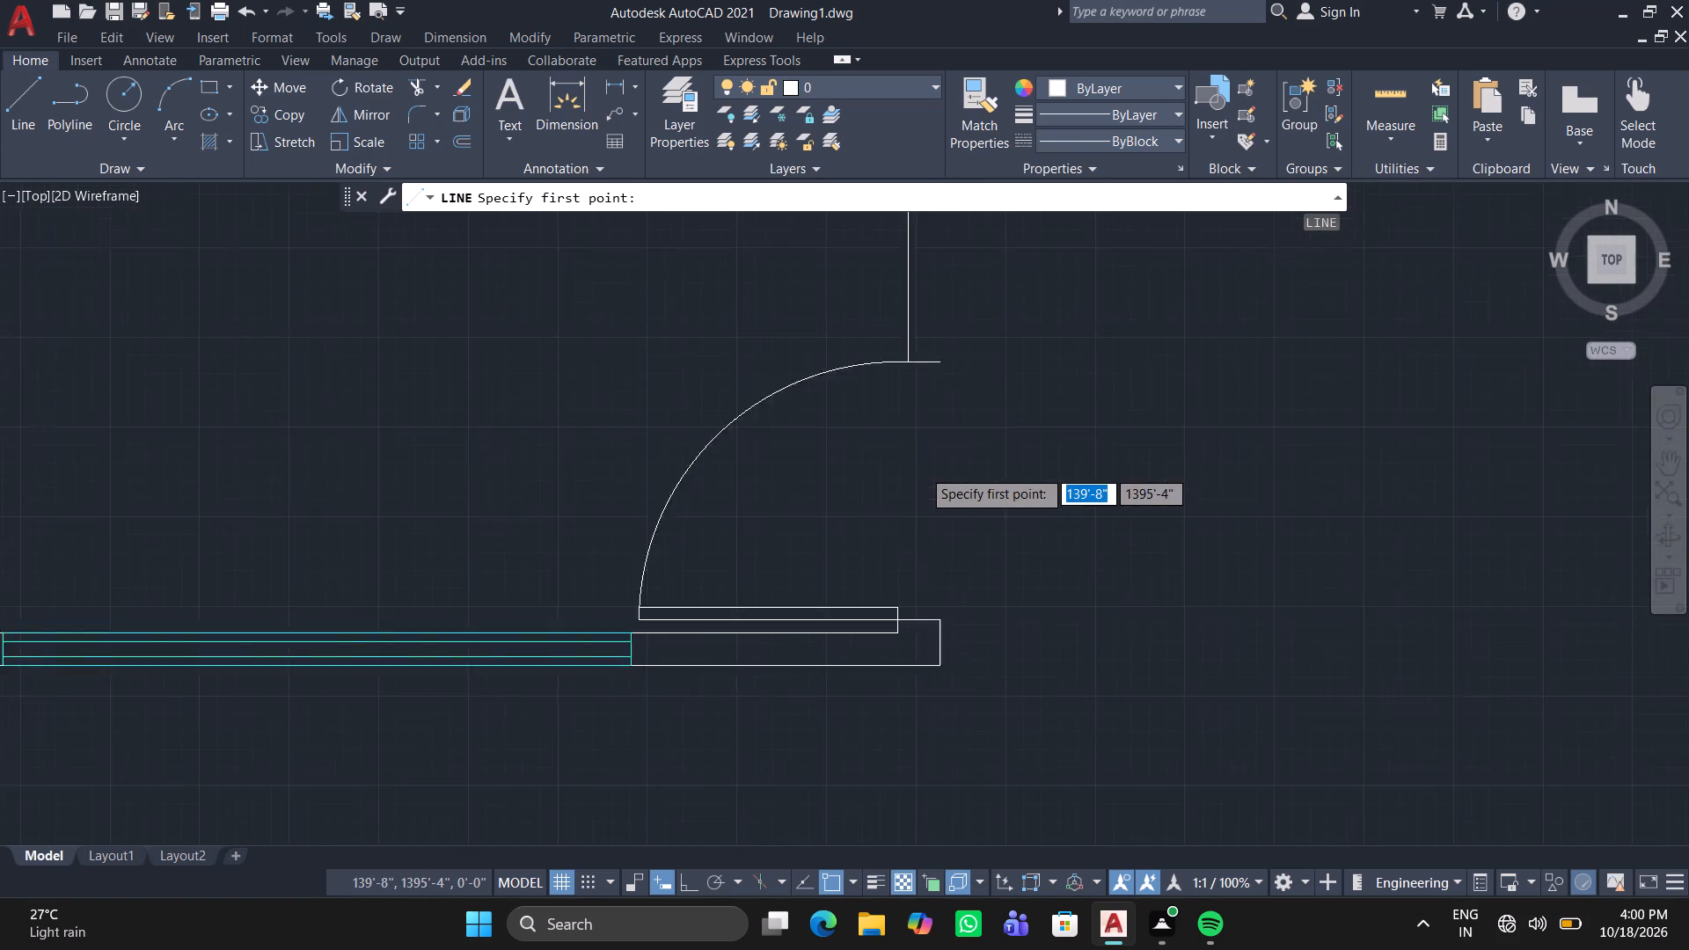
left_click(957, 717)
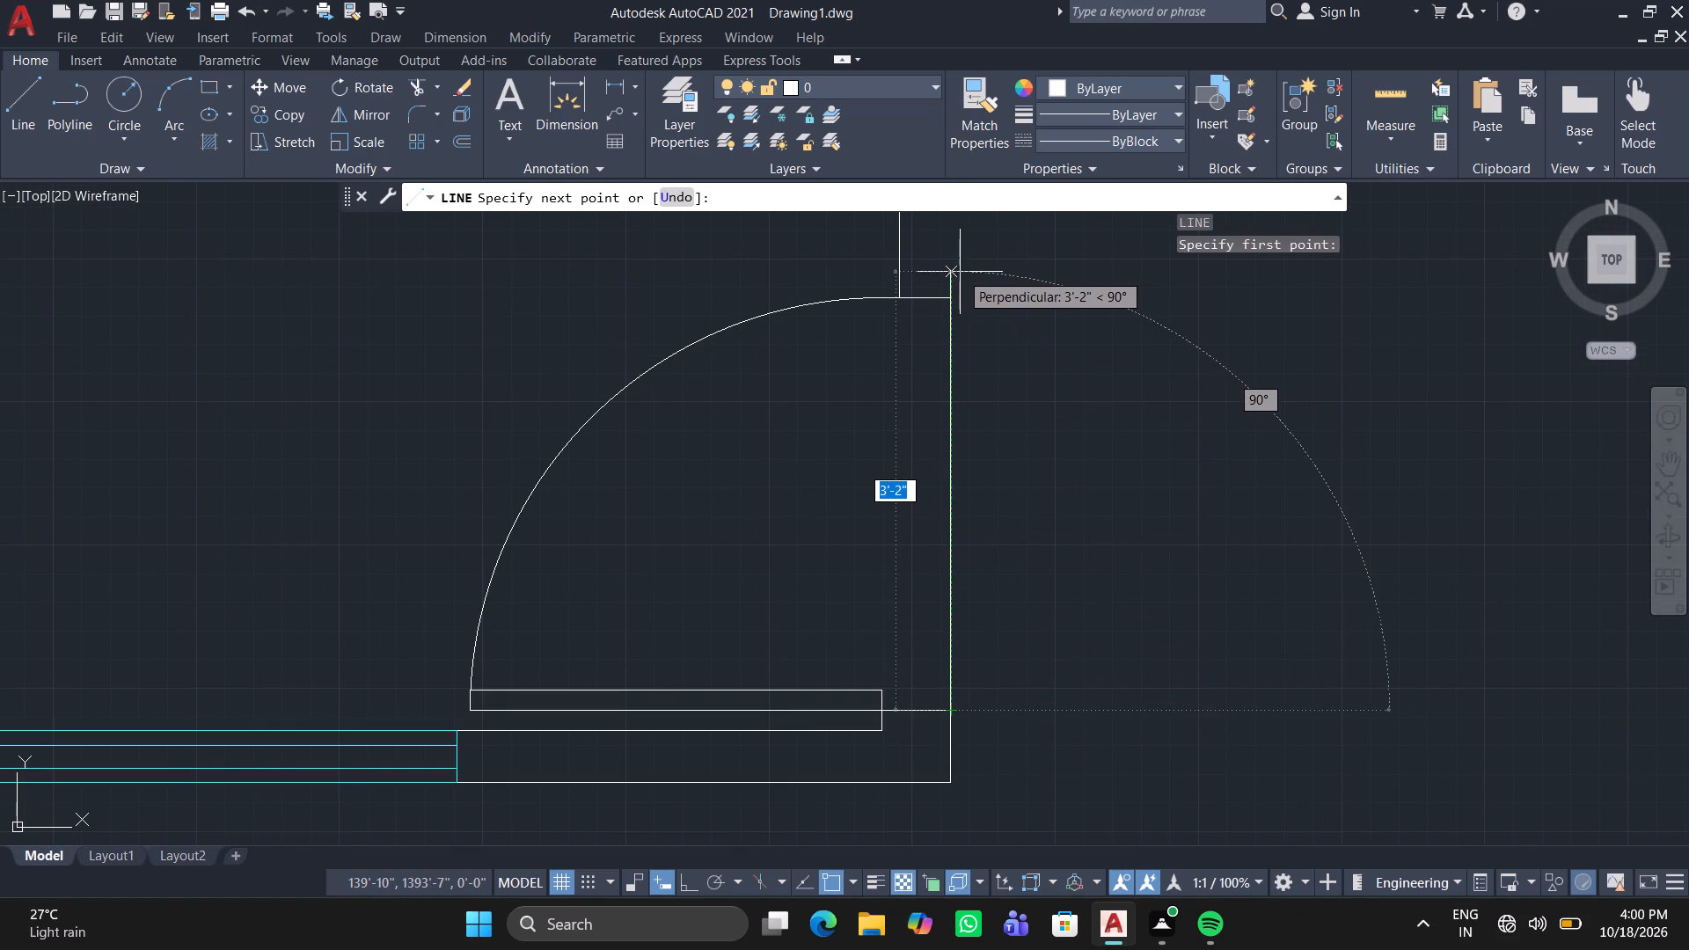
middle_click_drag(960, 272, 961, 797)
scroll(961, 778, "down", 2)
scroll(976, 318, "down", 2)
middle_click_drag(976, 318, 970, 762)
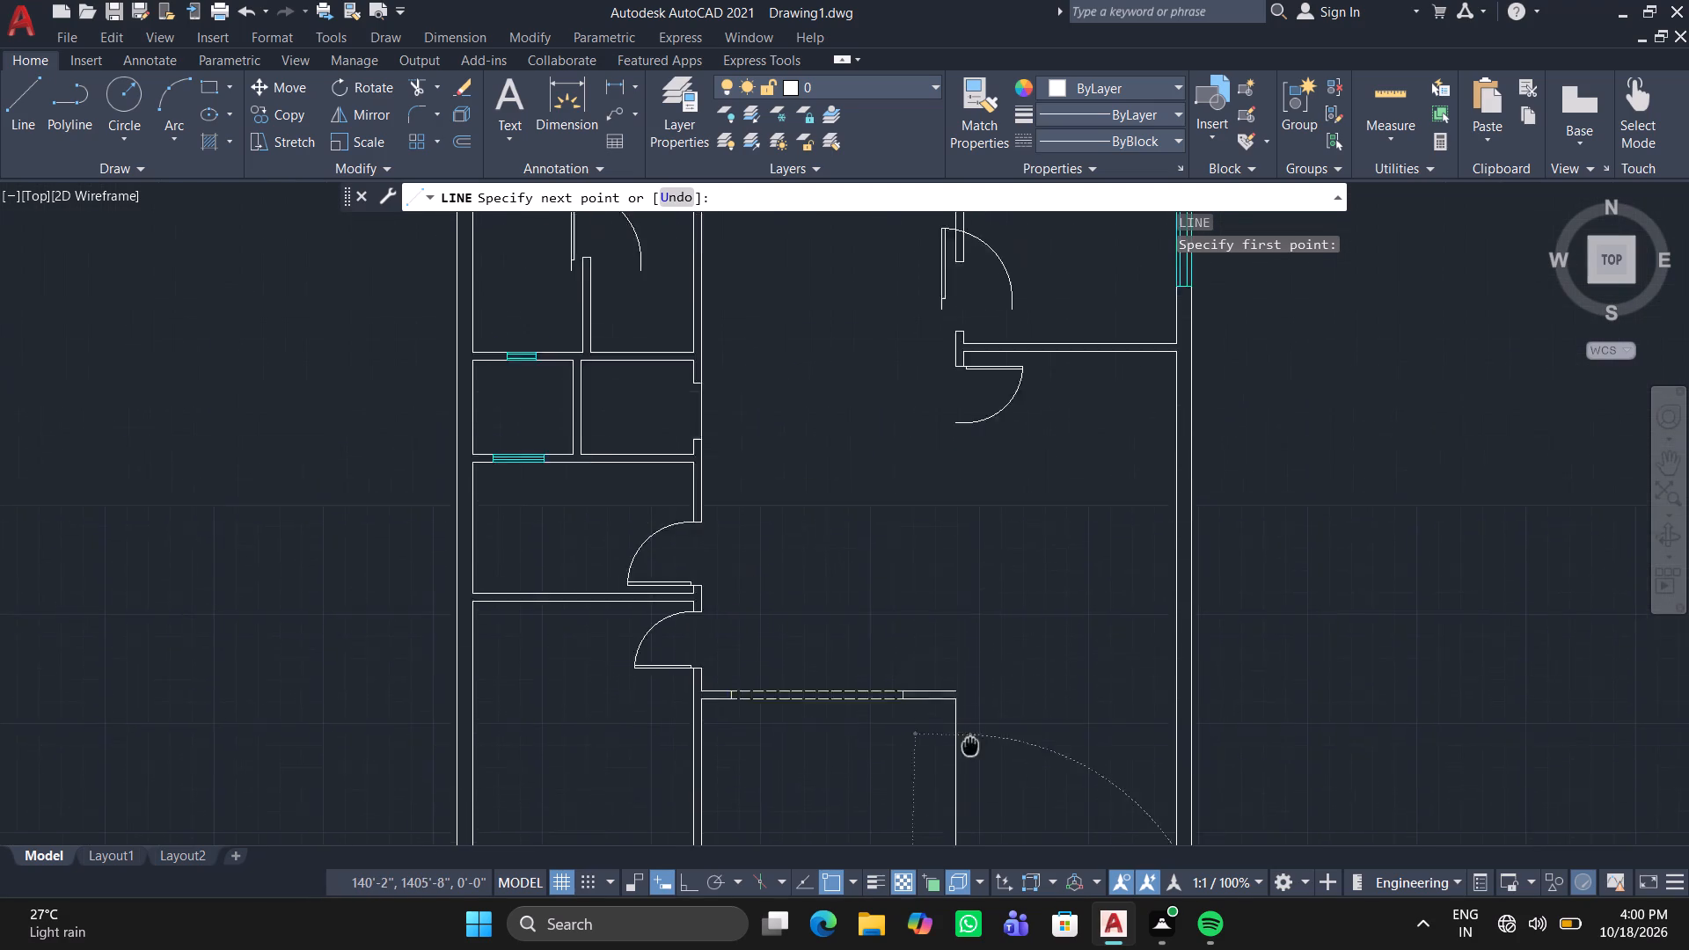
middle_click_drag(970, 762, 962, 851)
scroll(963, 852, "down", 1)
scroll(937, 494, "up", 3)
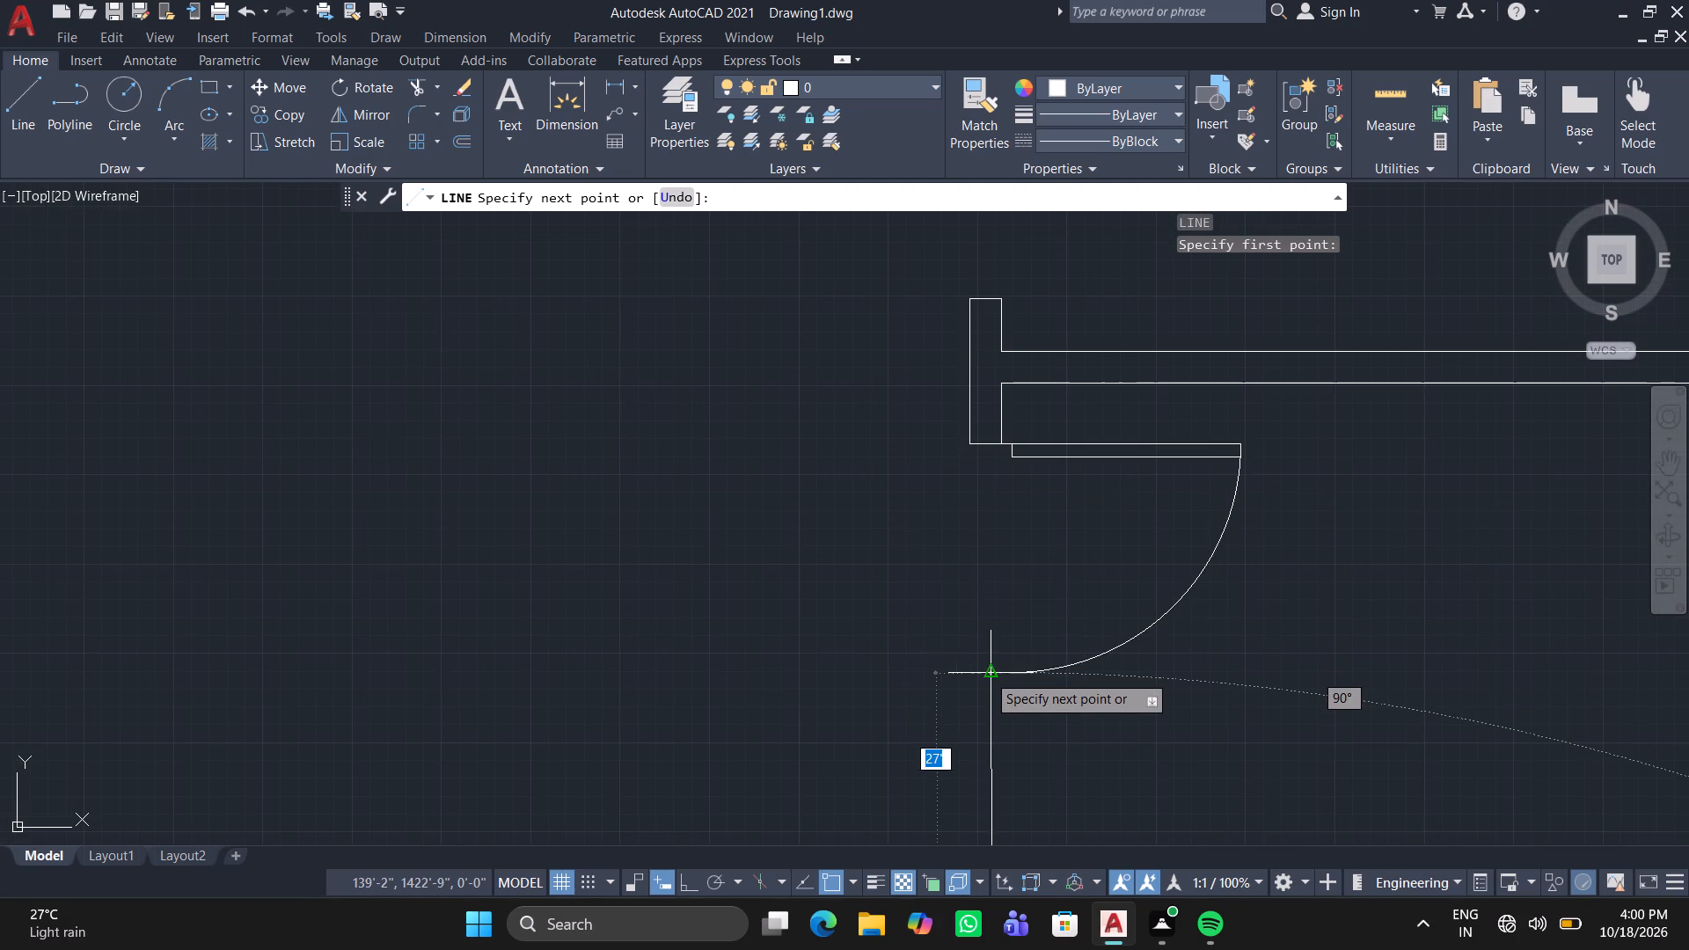
scroll(987, 674, "up", 2)
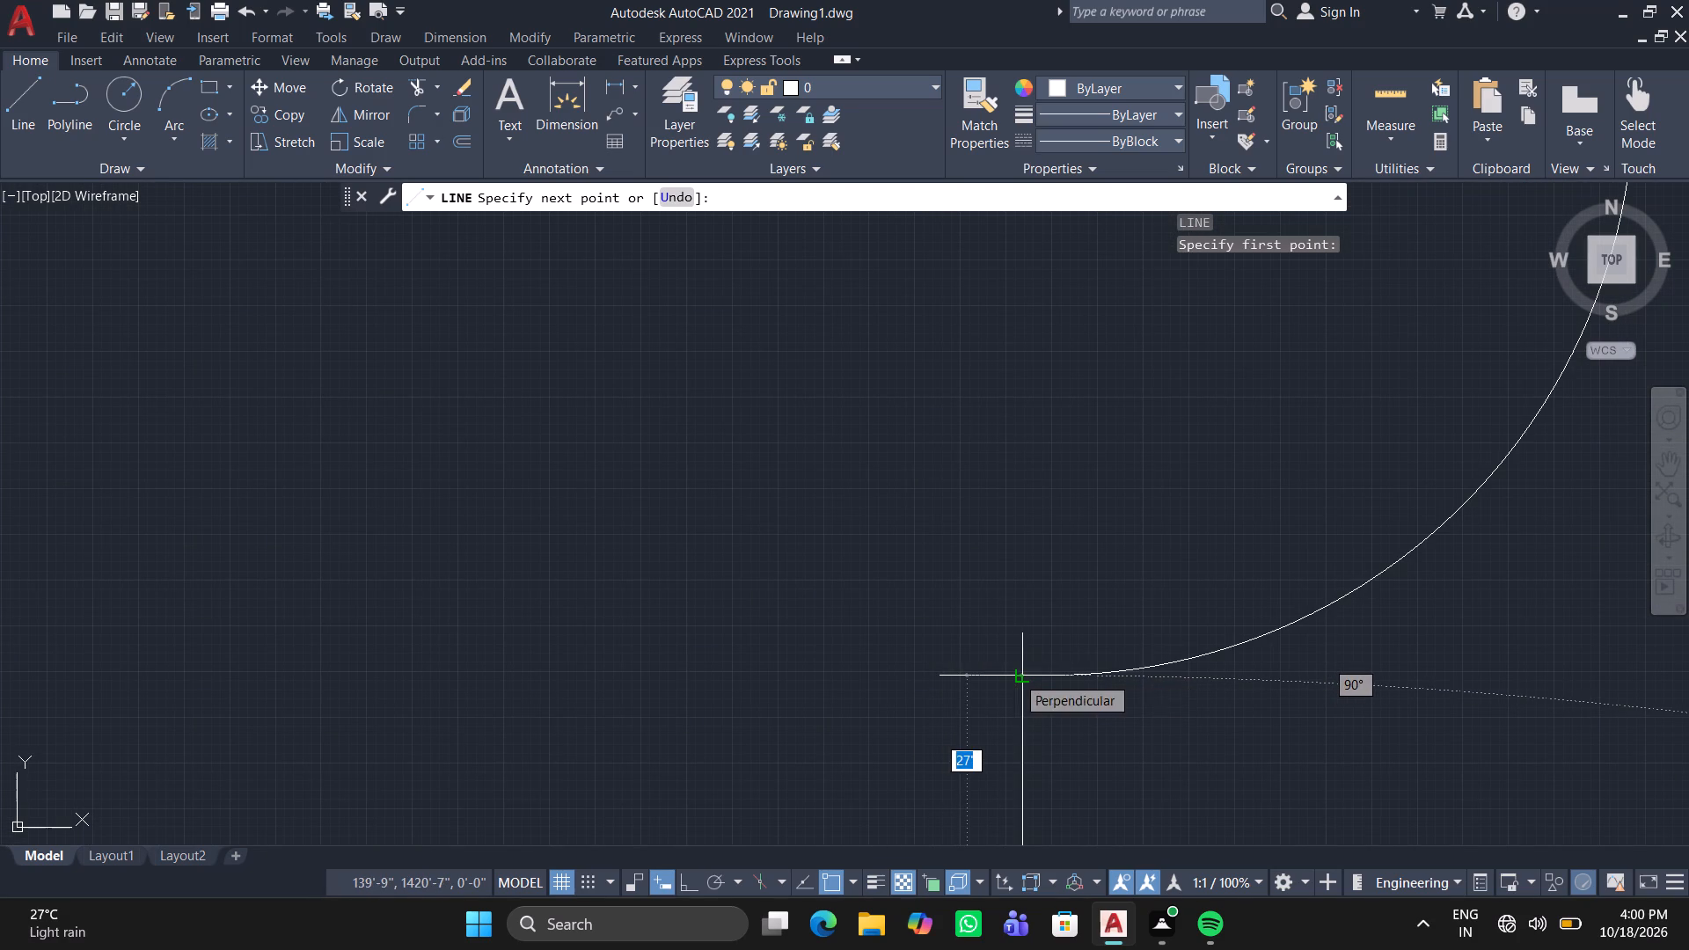
left_click(1016, 676)
key("space")
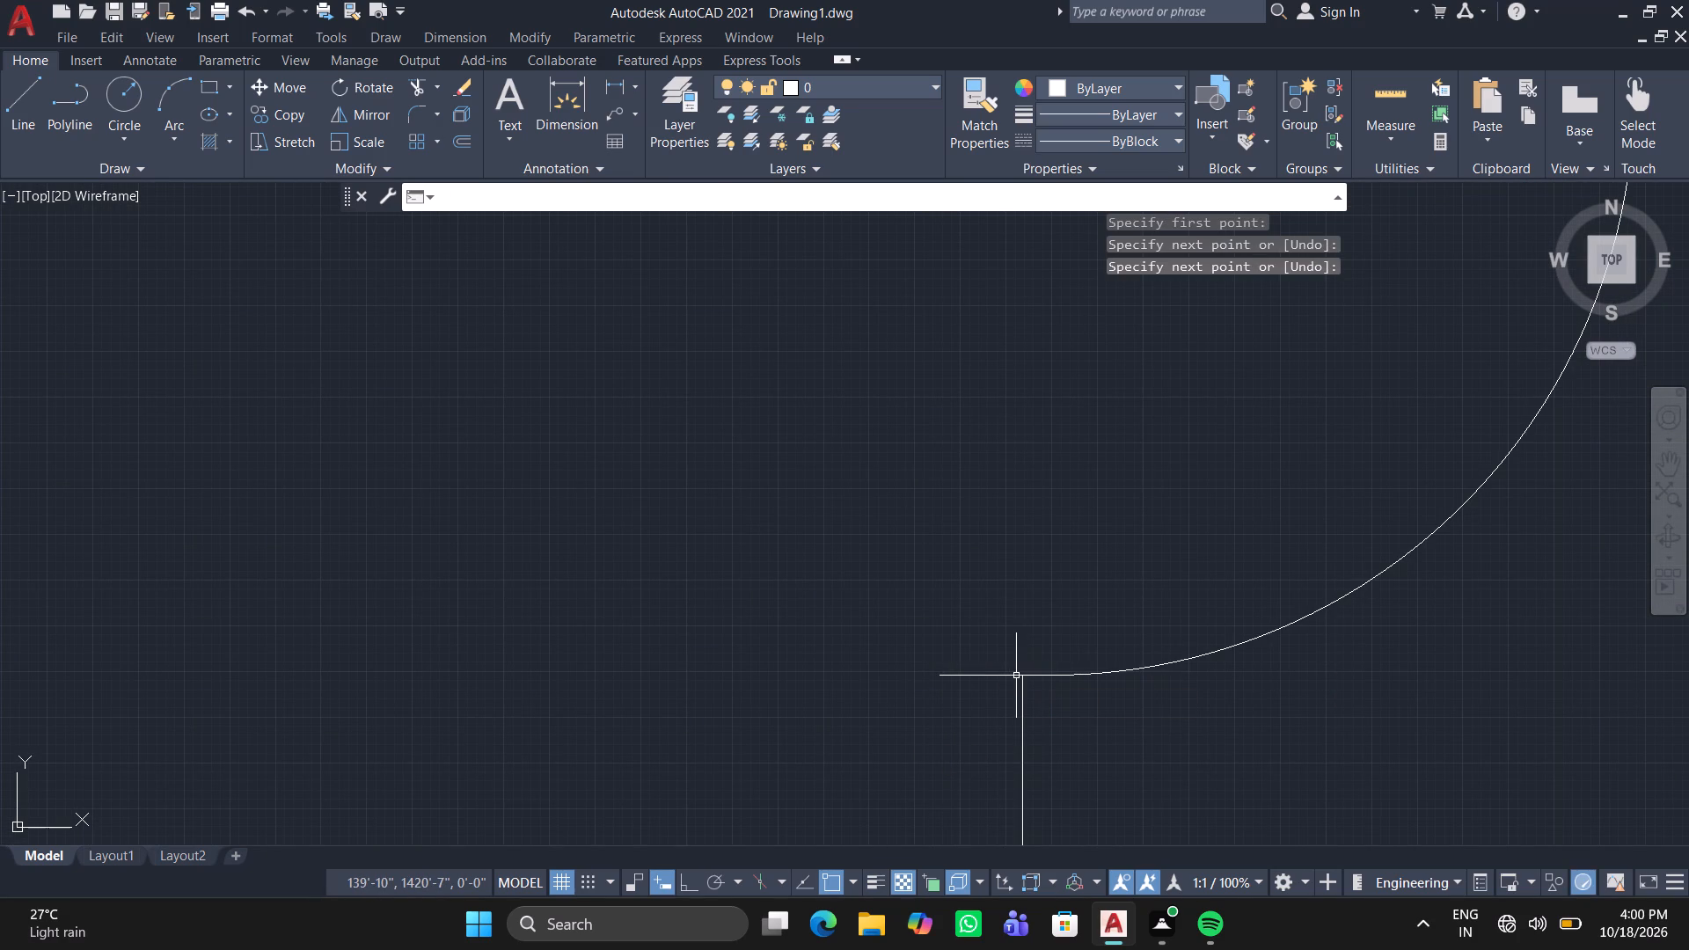
With Ortho on, draw a parallel line about 13'-2" from the dashed-opening wall's end to the door's arc-side frame, continuing to the upper jamb corner.
key("l")
key("Return")
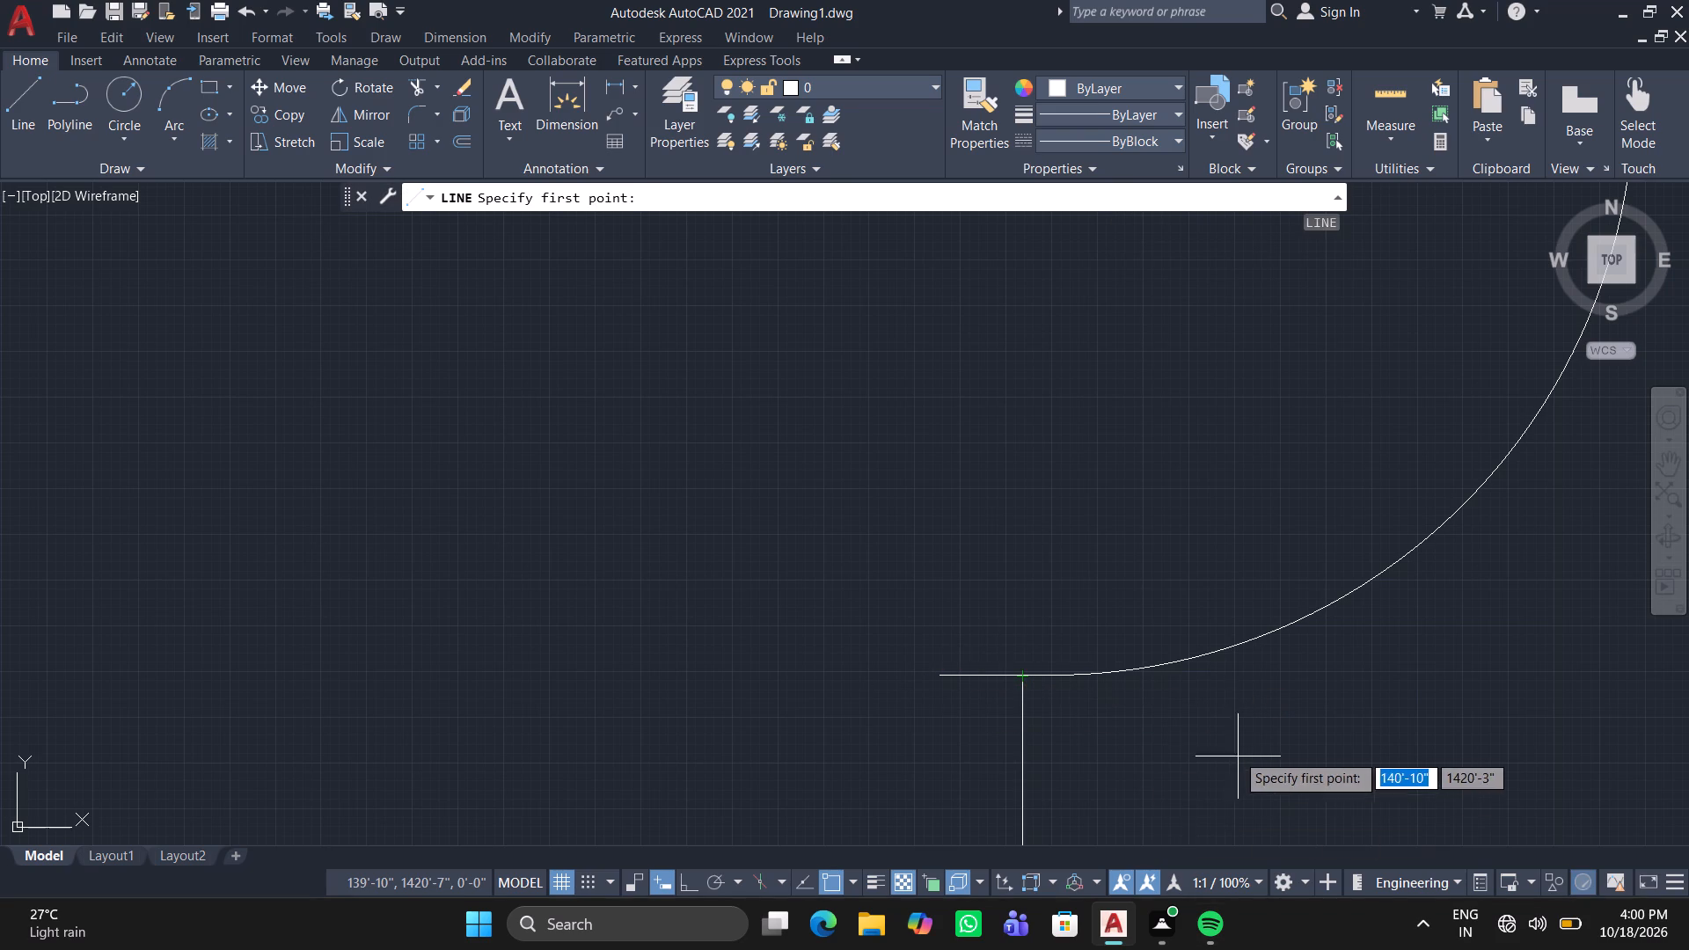
scroll(1233, 746, "down", 4)
scroll(1217, 693, "up", 1)
scroll(1217, 693, "down", 3)
middle_click_drag(1202, 735, 1099, 392)
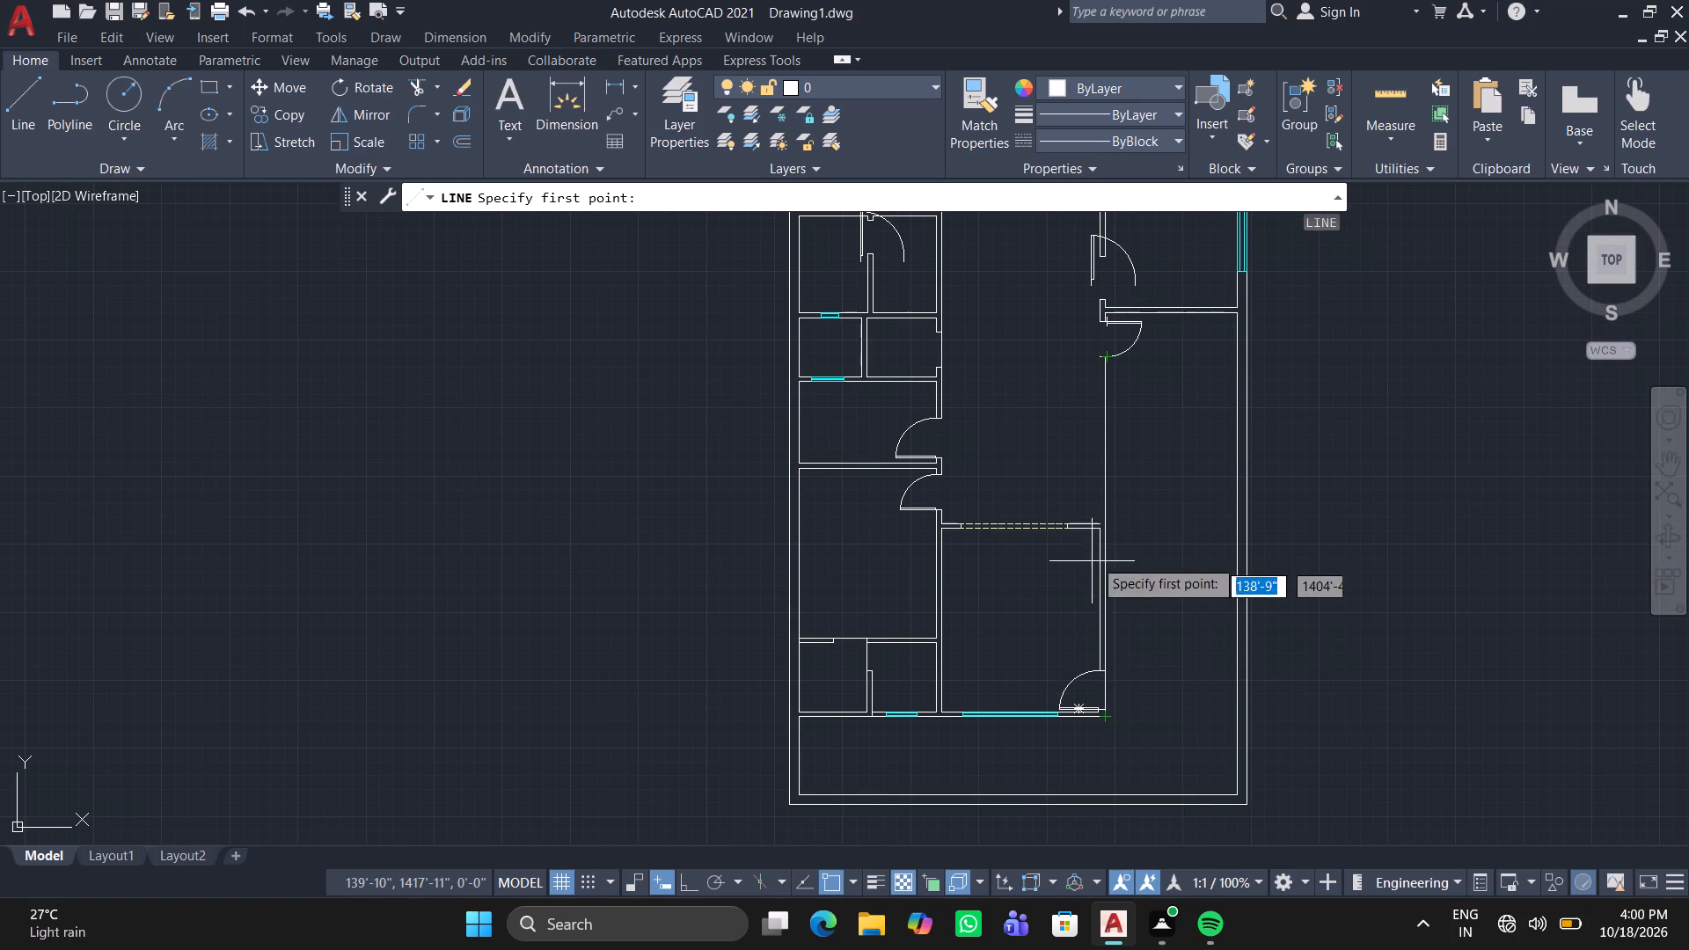
scroll(1101, 506, "up", 5)
left_click_drag(1092, 736, 1092, 685)
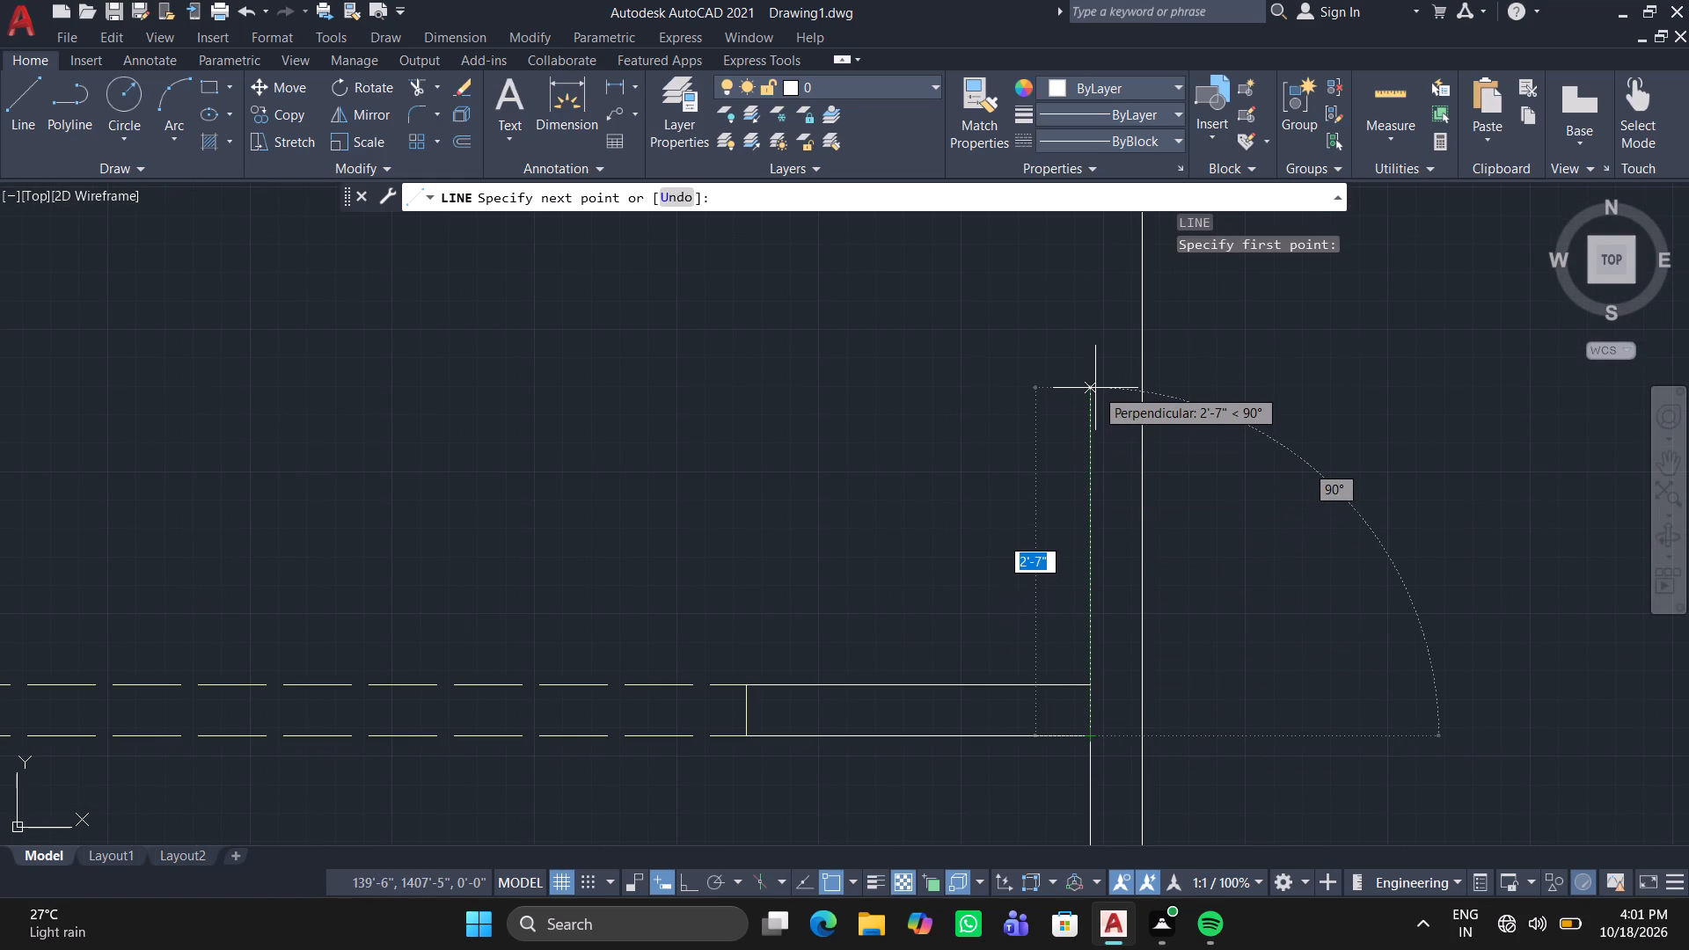
left_click(685, 882)
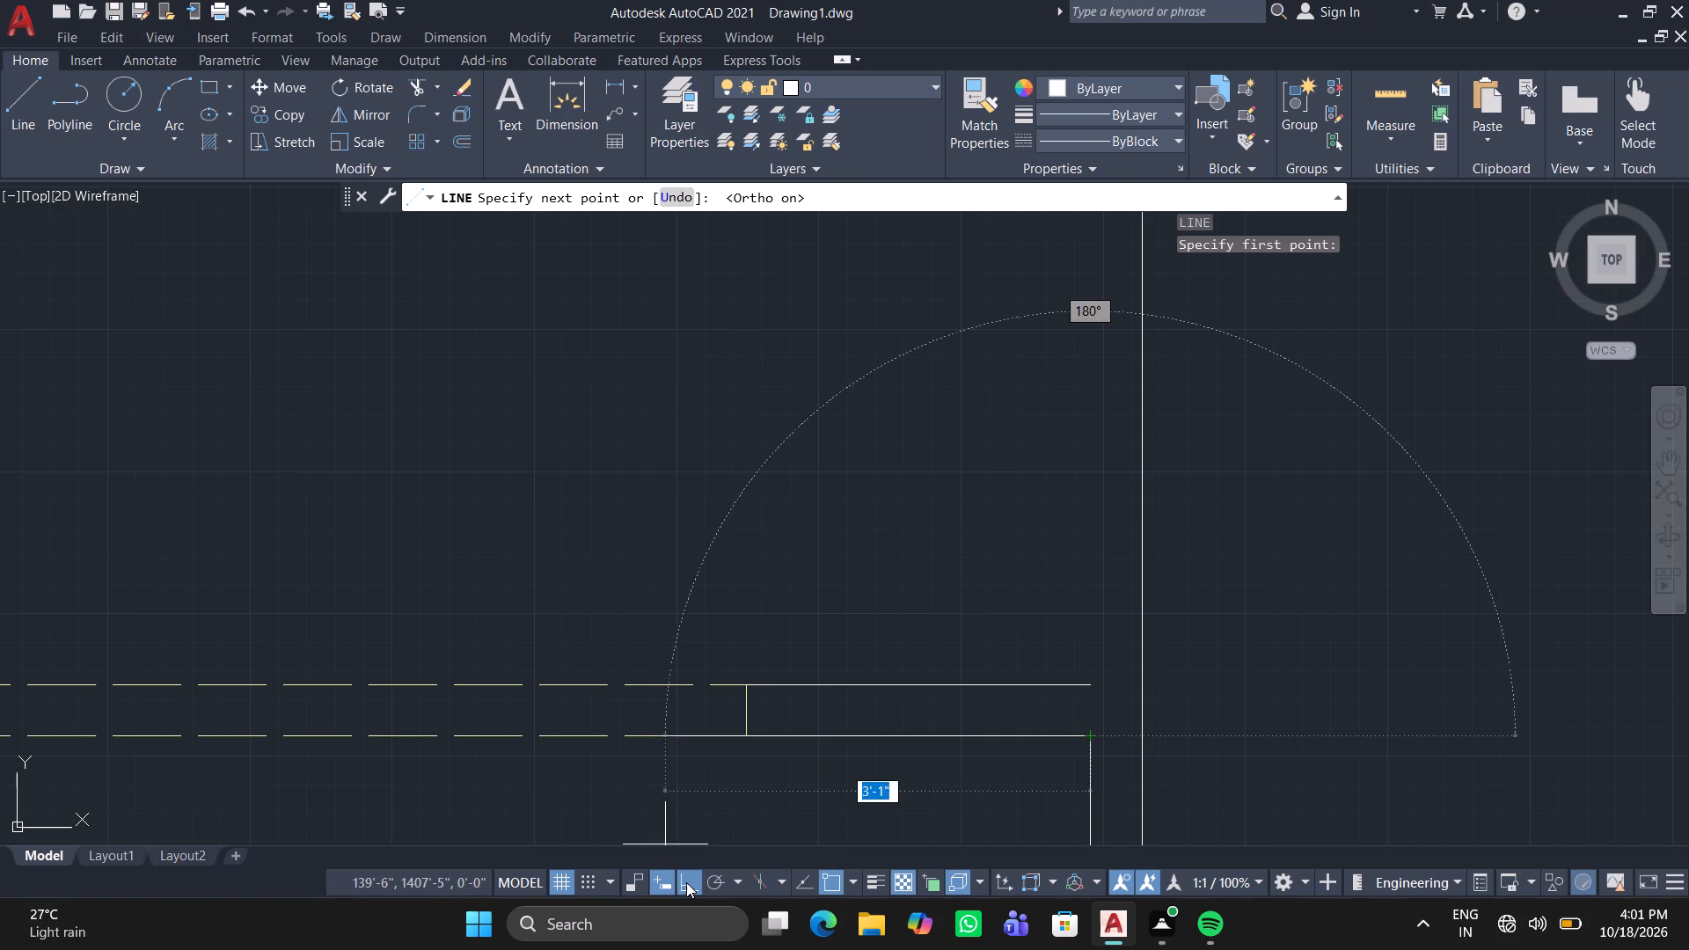
scroll(956, 396, "down", 2)
middle_click_drag(956, 397, 947, 835)
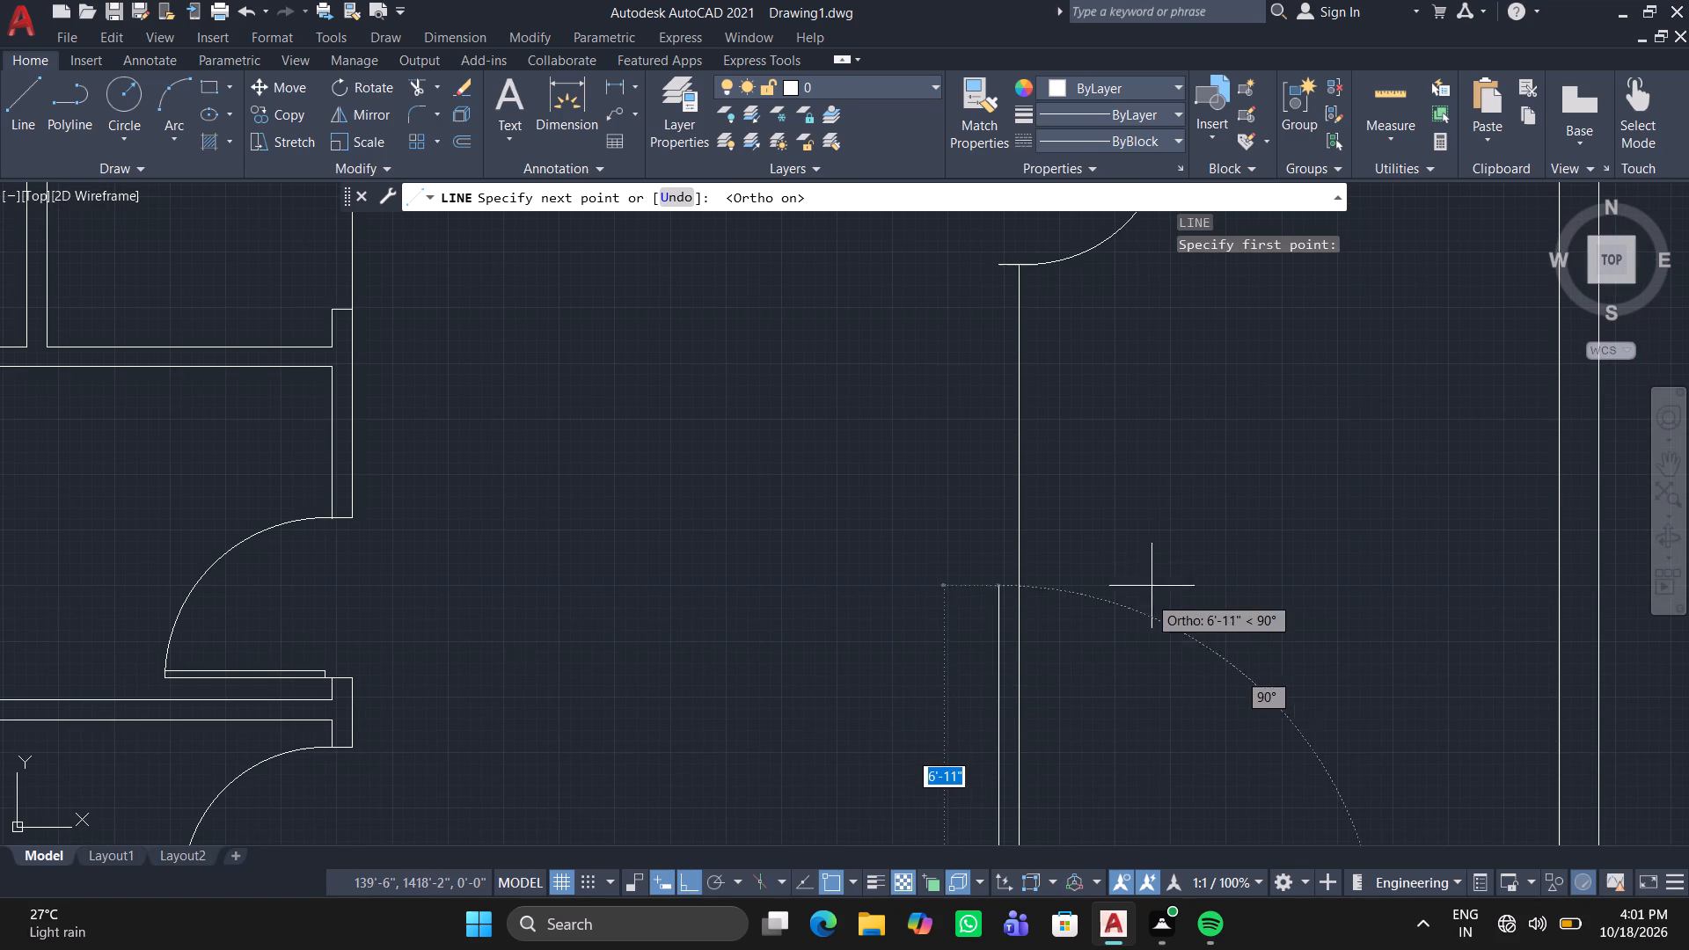
scroll(995, 268, "up", 1)
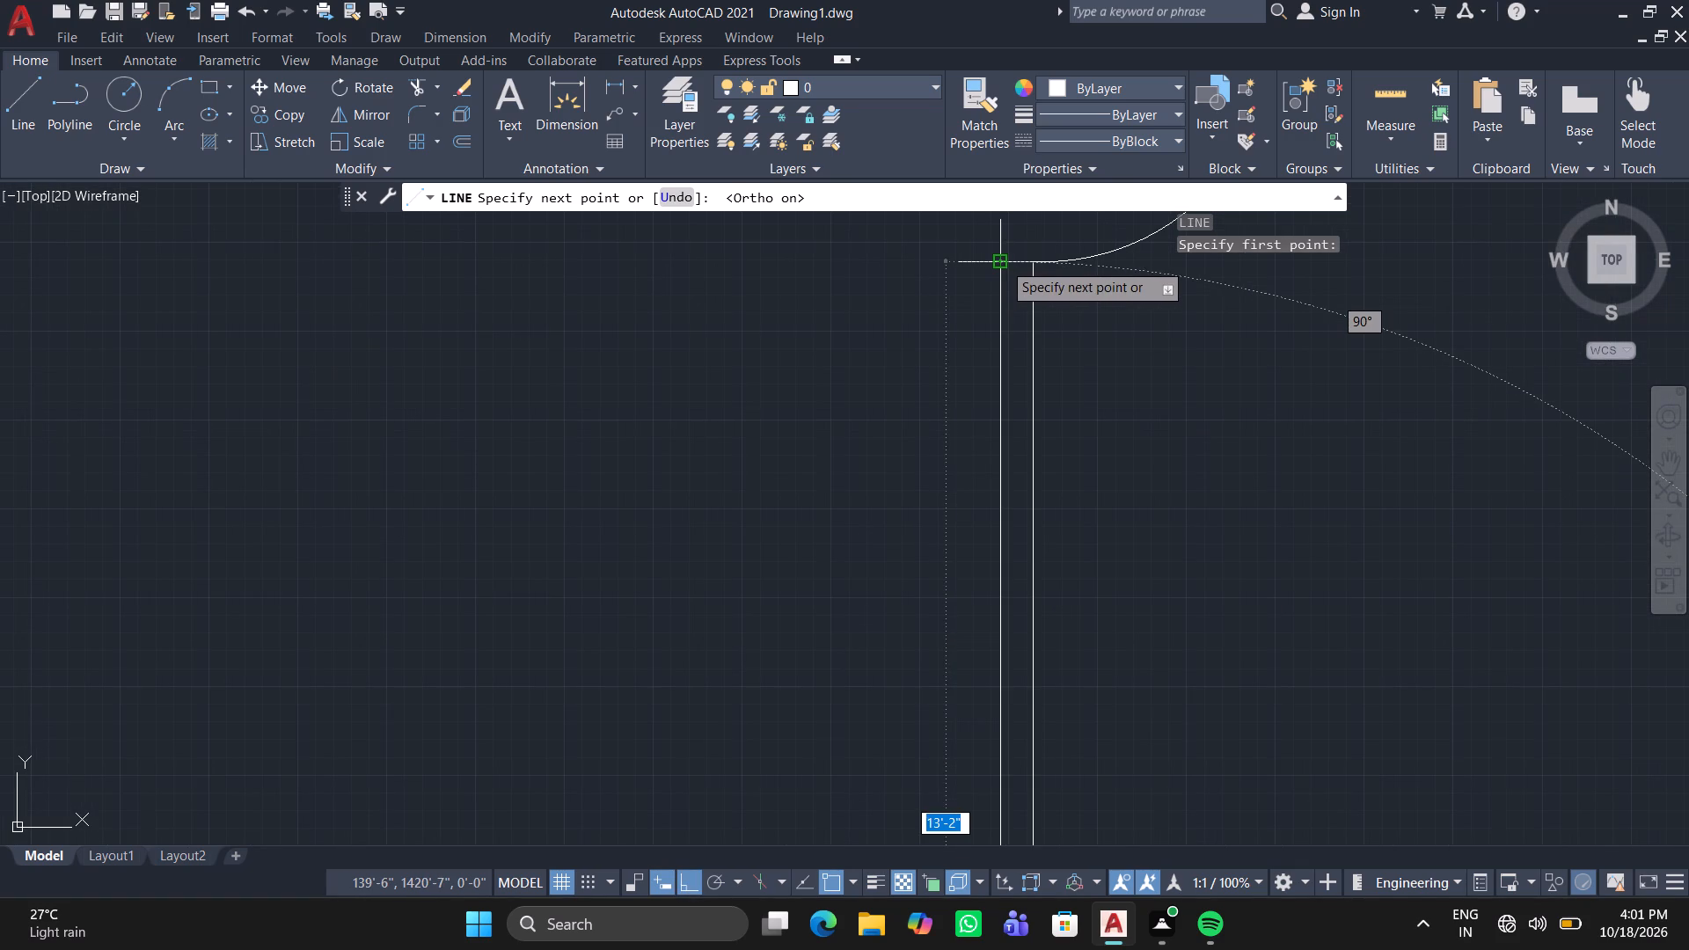
left_click(1003, 262)
middle_click_drag(888, 362, 771, 949)
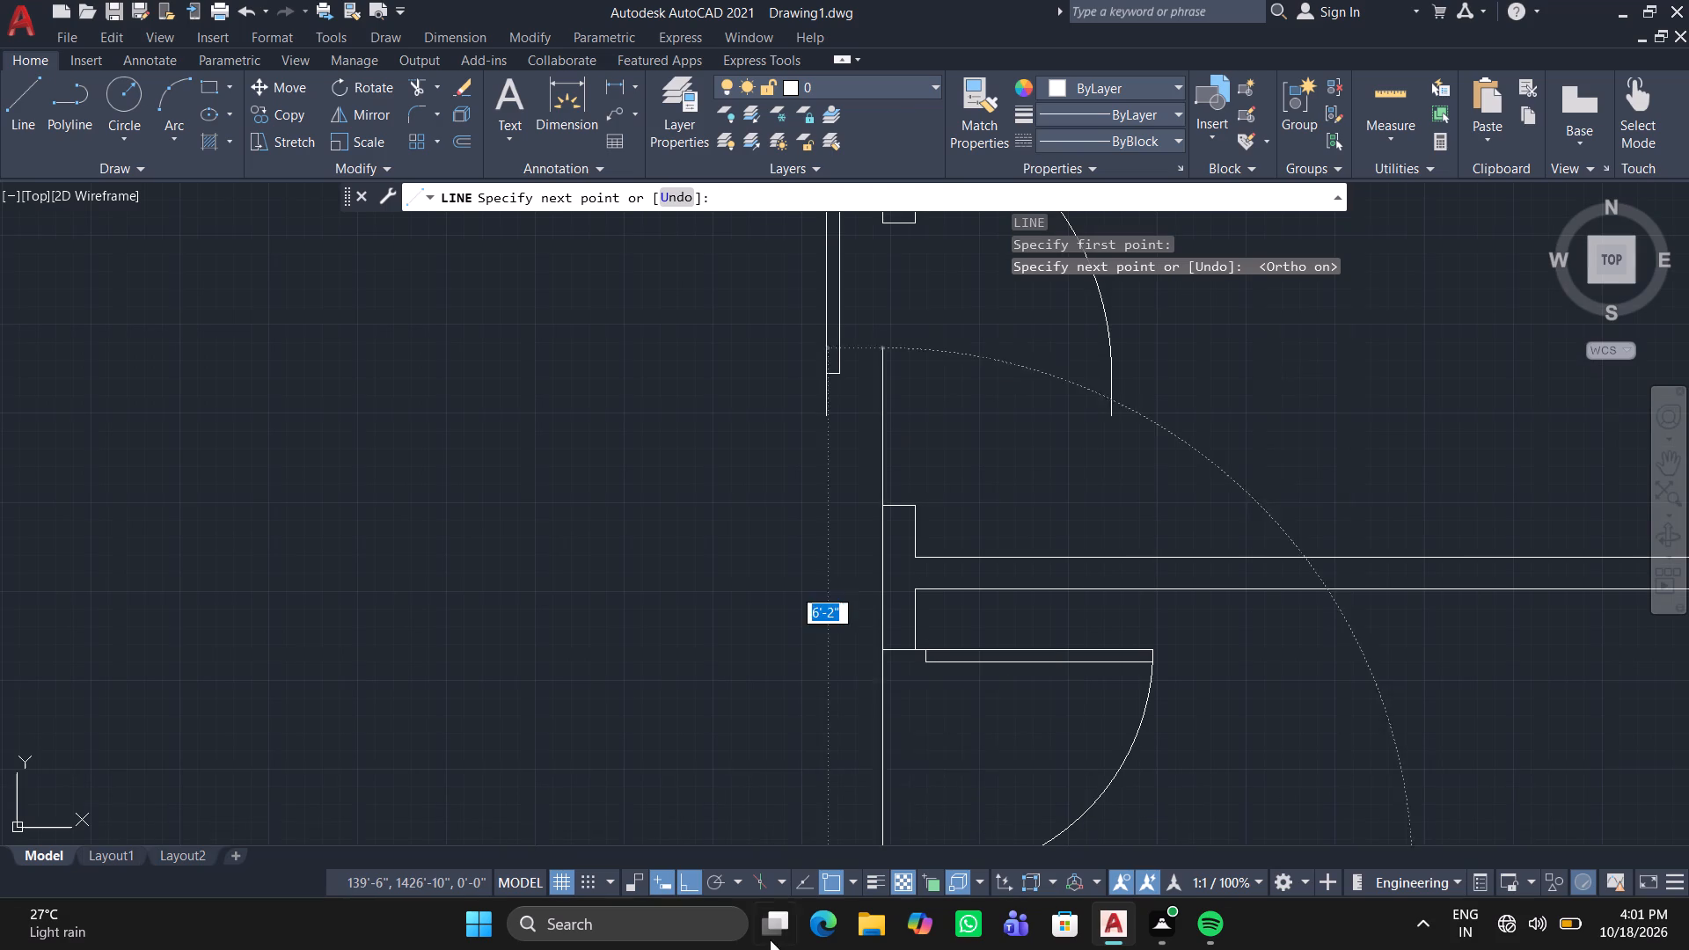
left_click(882, 654)
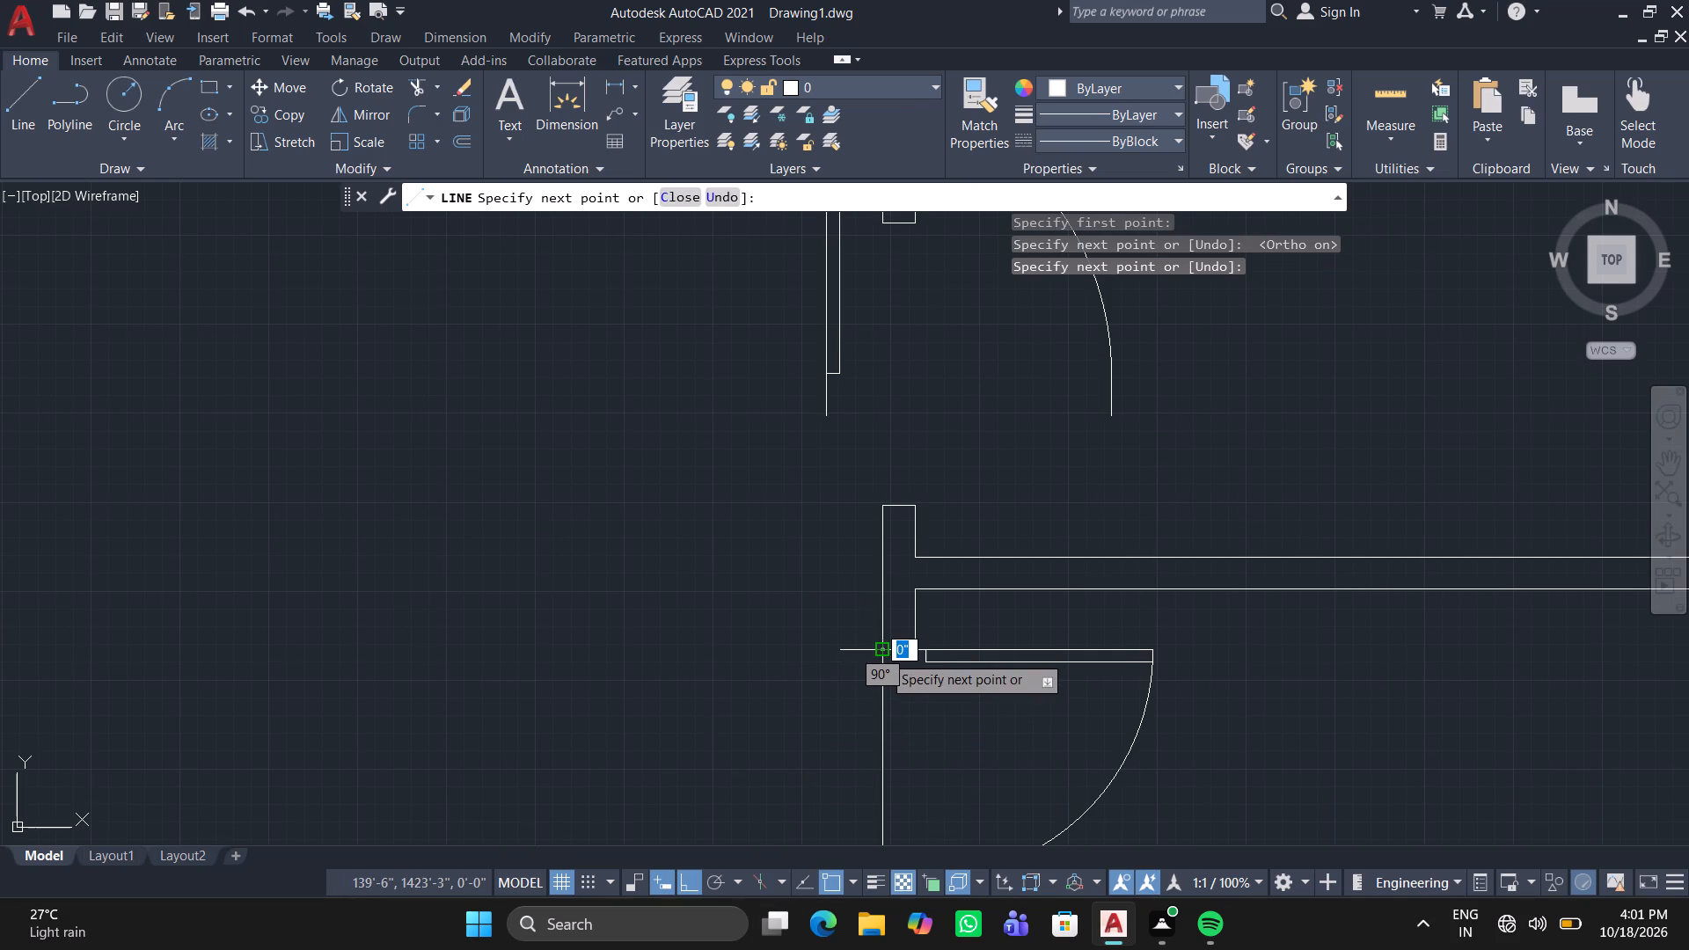
key("Return")
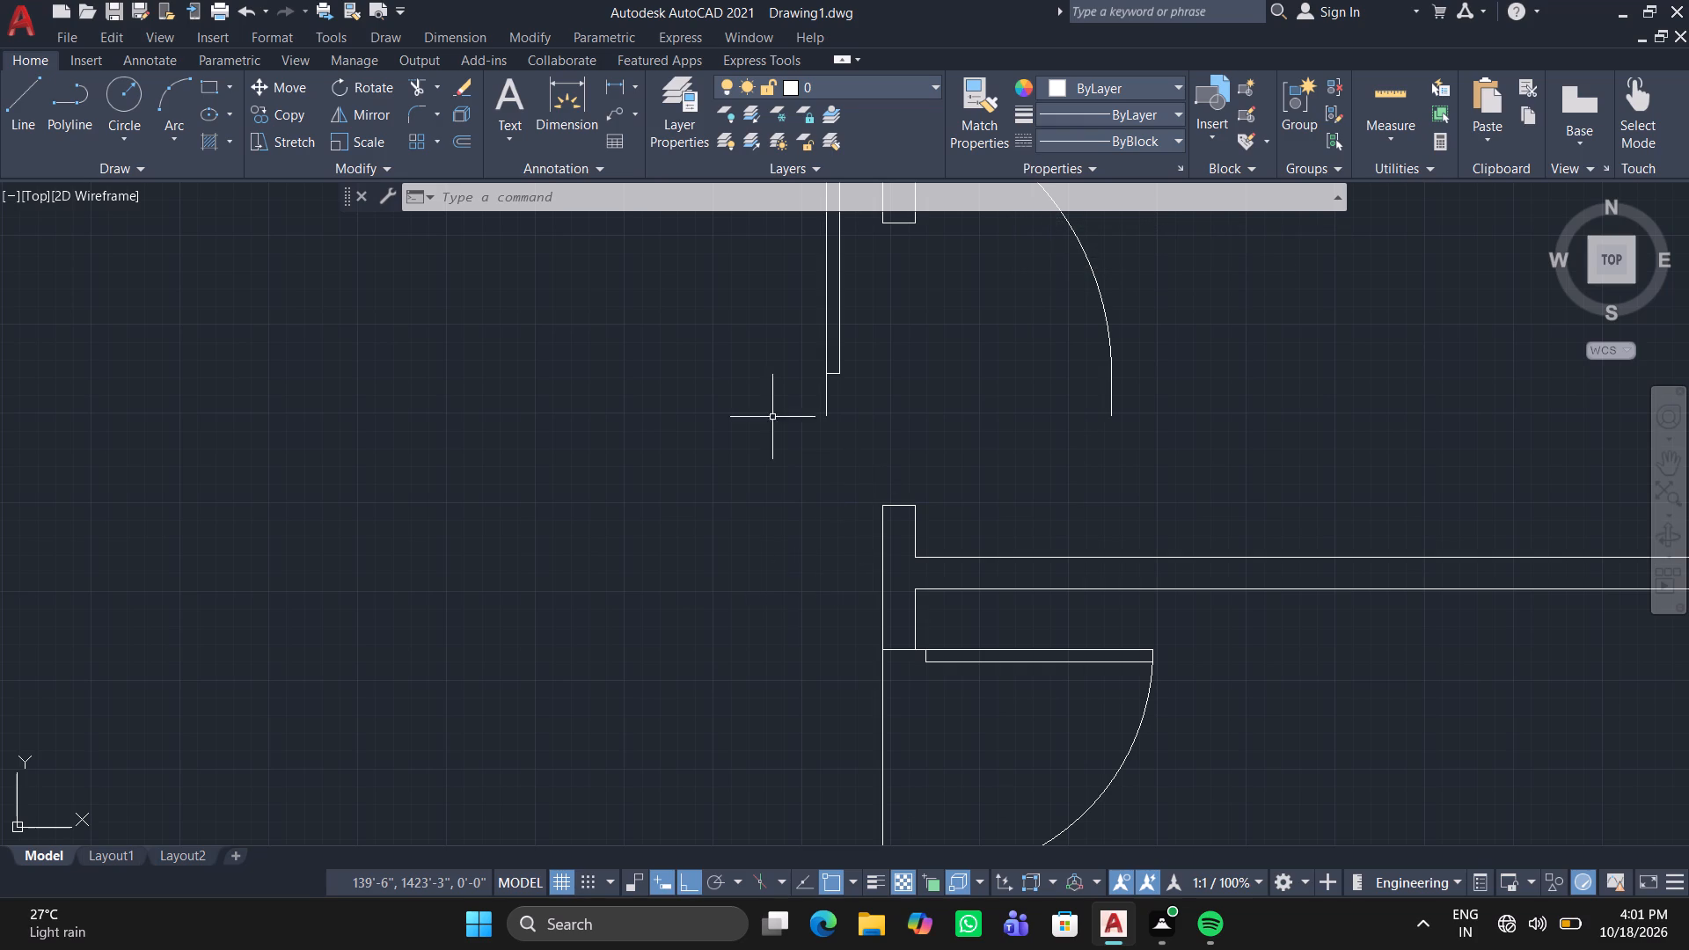
Trim the new line segments that cross the resized door's opening and the bottommost door's opening.
left_click(412, 83)
left_click(881, 717)
scroll(881, 715, "down", 4)
middle_click_drag(961, 774, 961, 765)
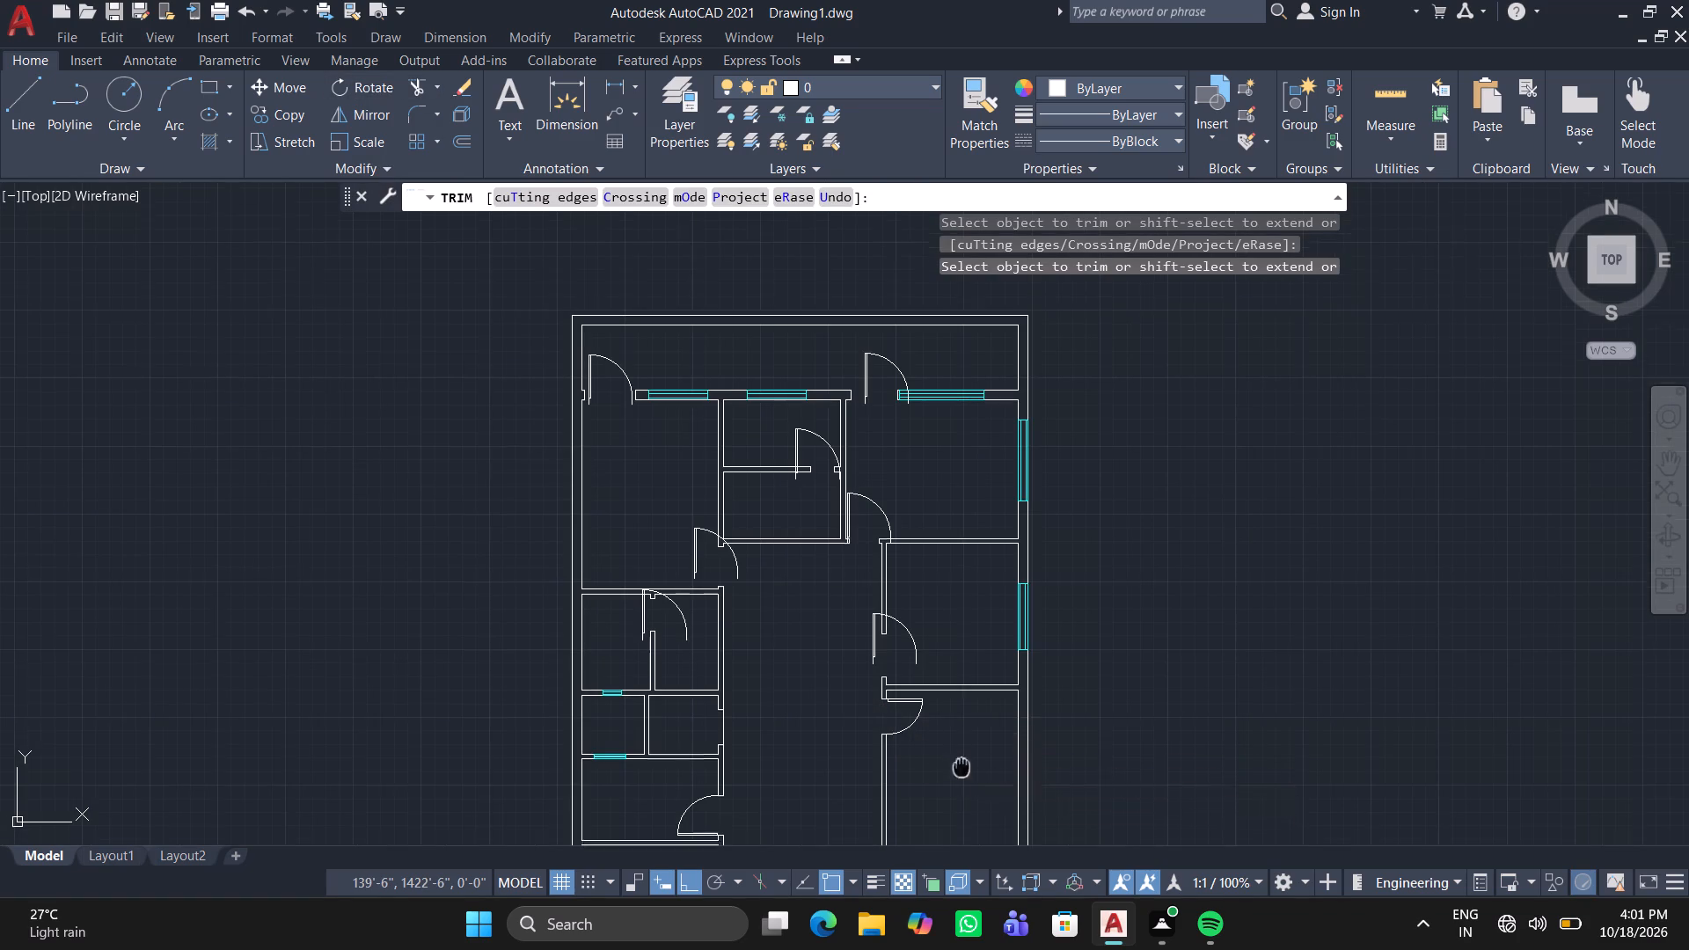
middle_click_drag(961, 765, 1058, 486)
scroll(978, 799, "up", 5)
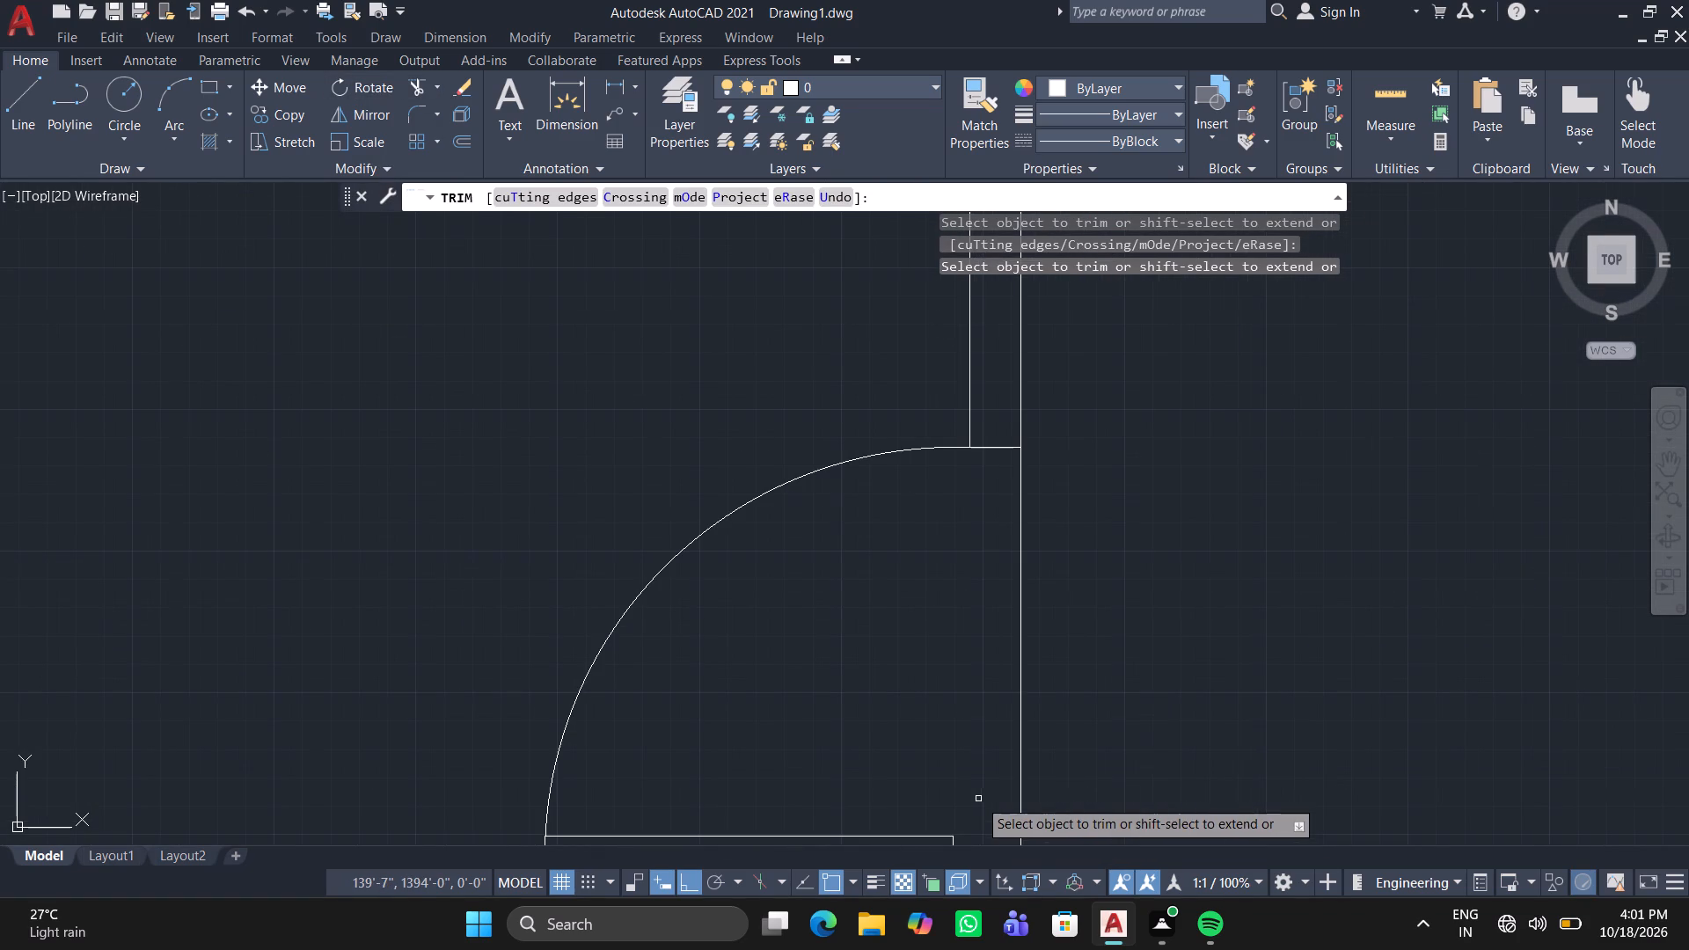
left_click(964, 684)
left_click(1148, 669)
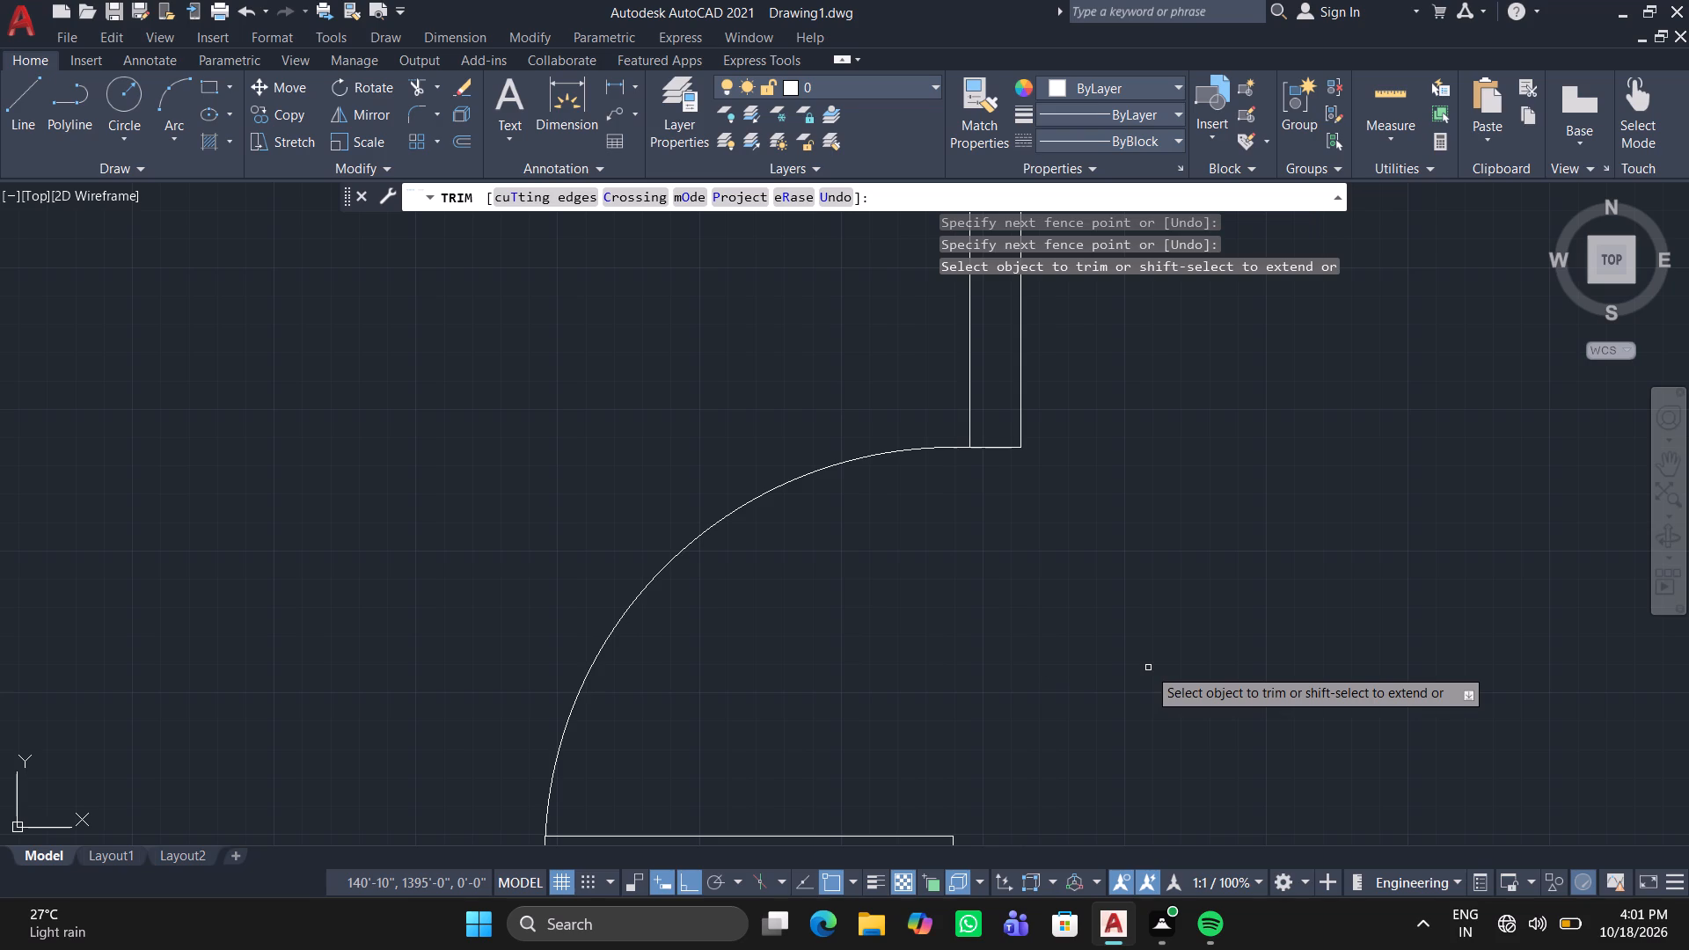
key("space")
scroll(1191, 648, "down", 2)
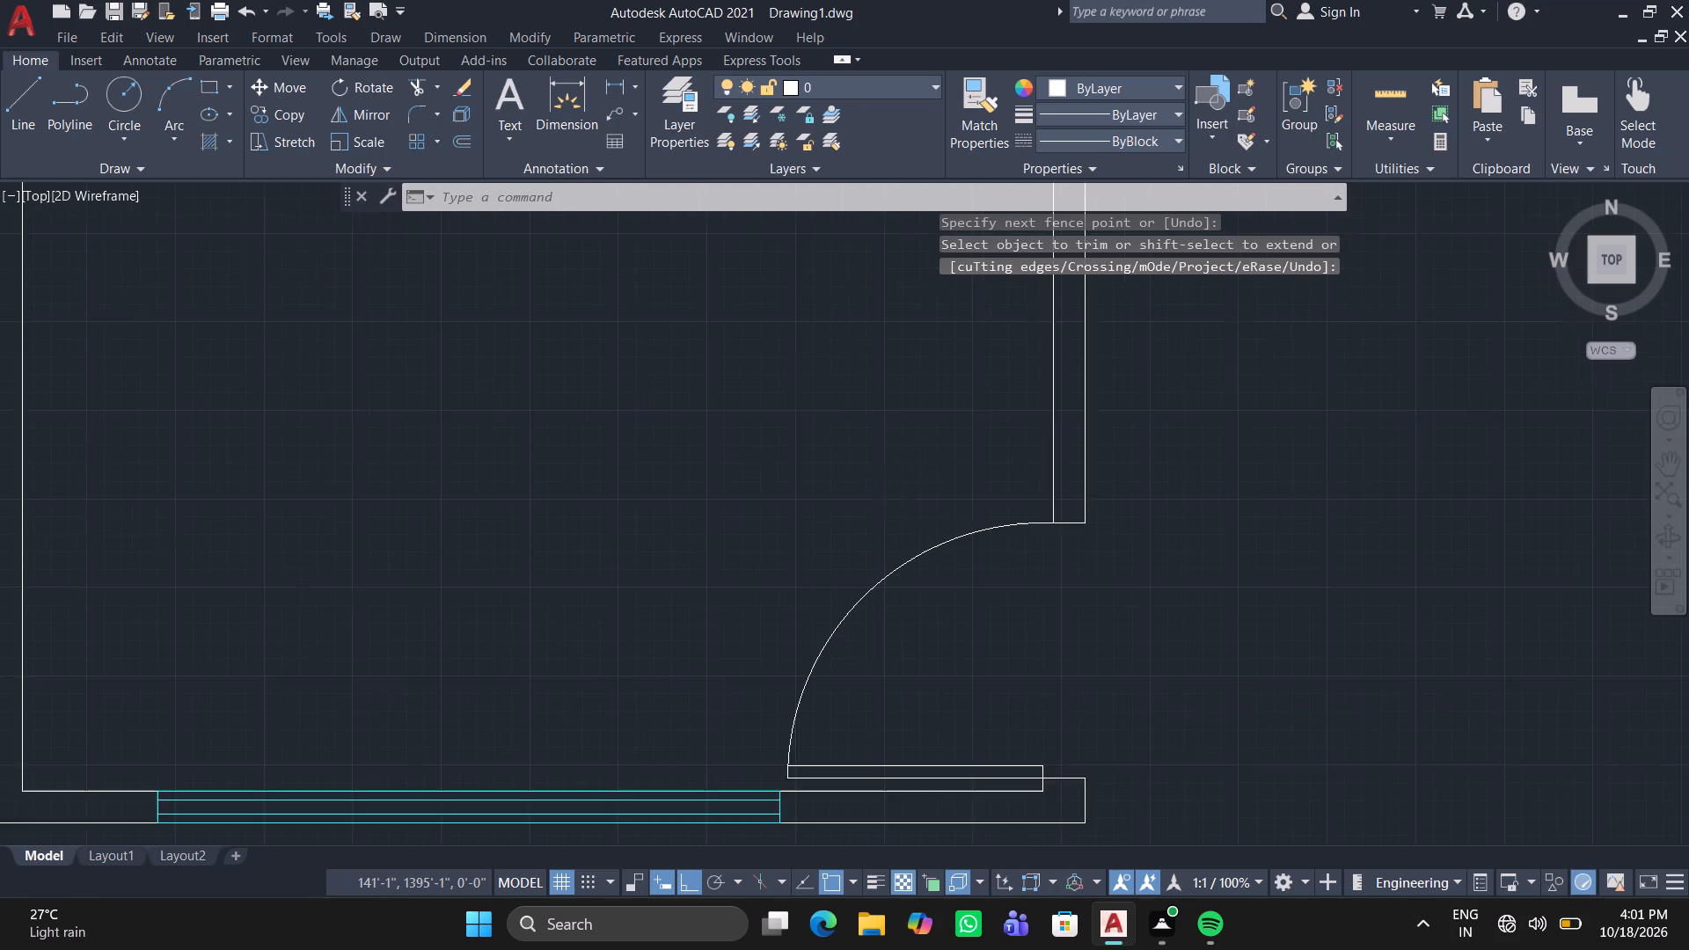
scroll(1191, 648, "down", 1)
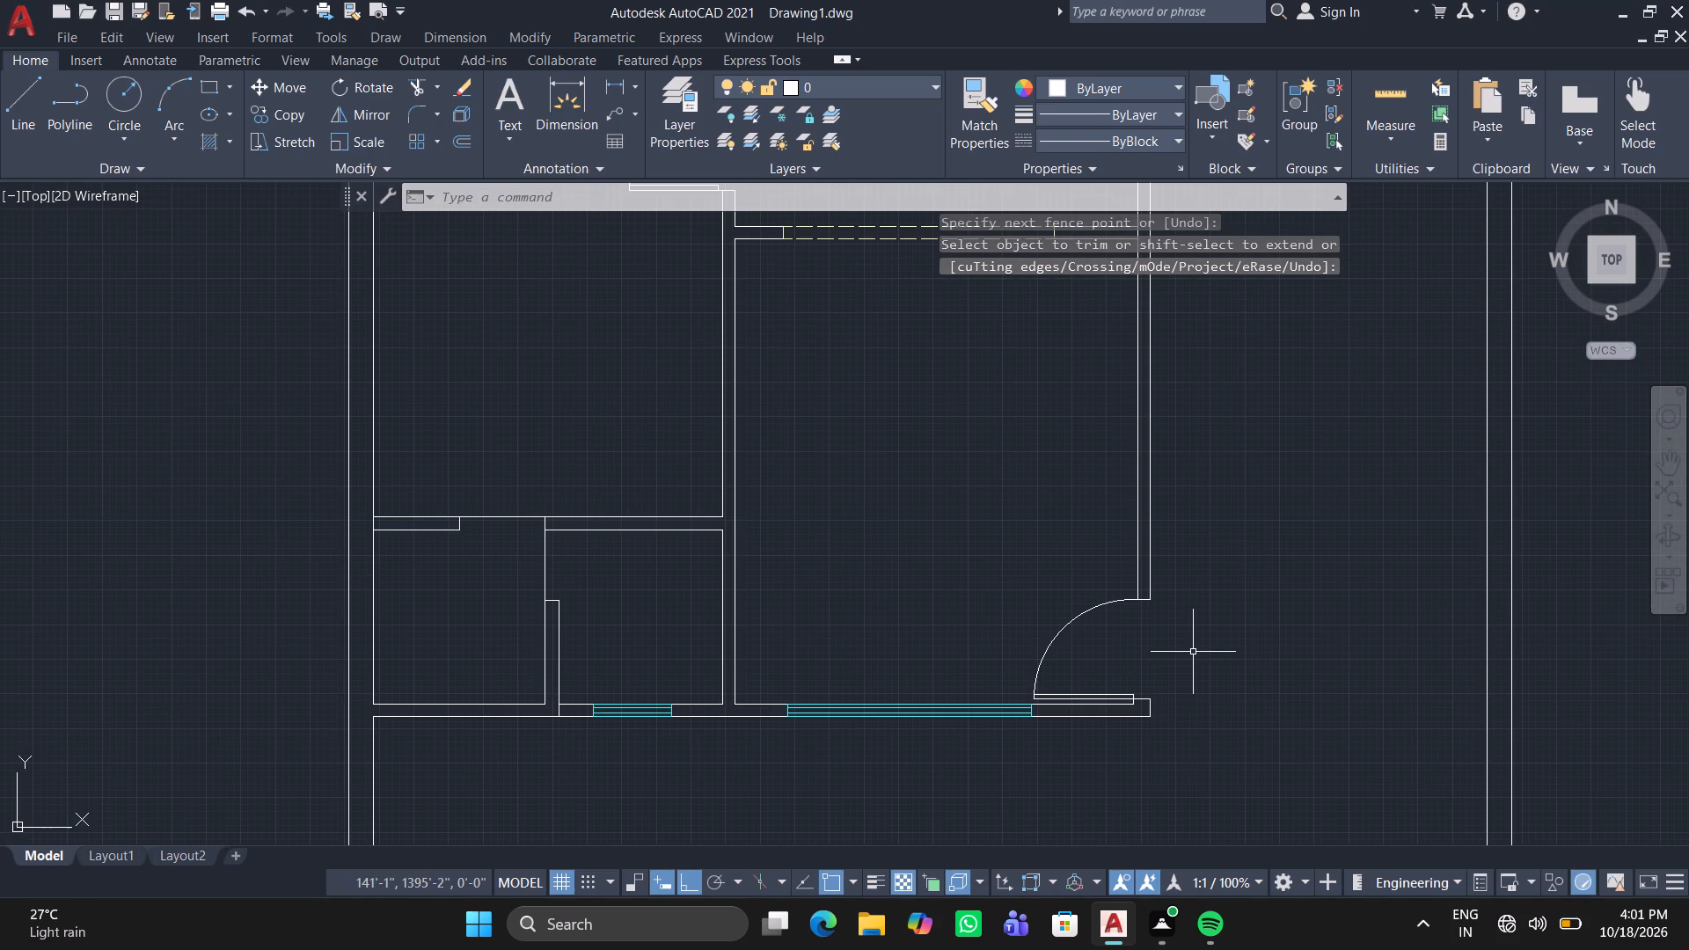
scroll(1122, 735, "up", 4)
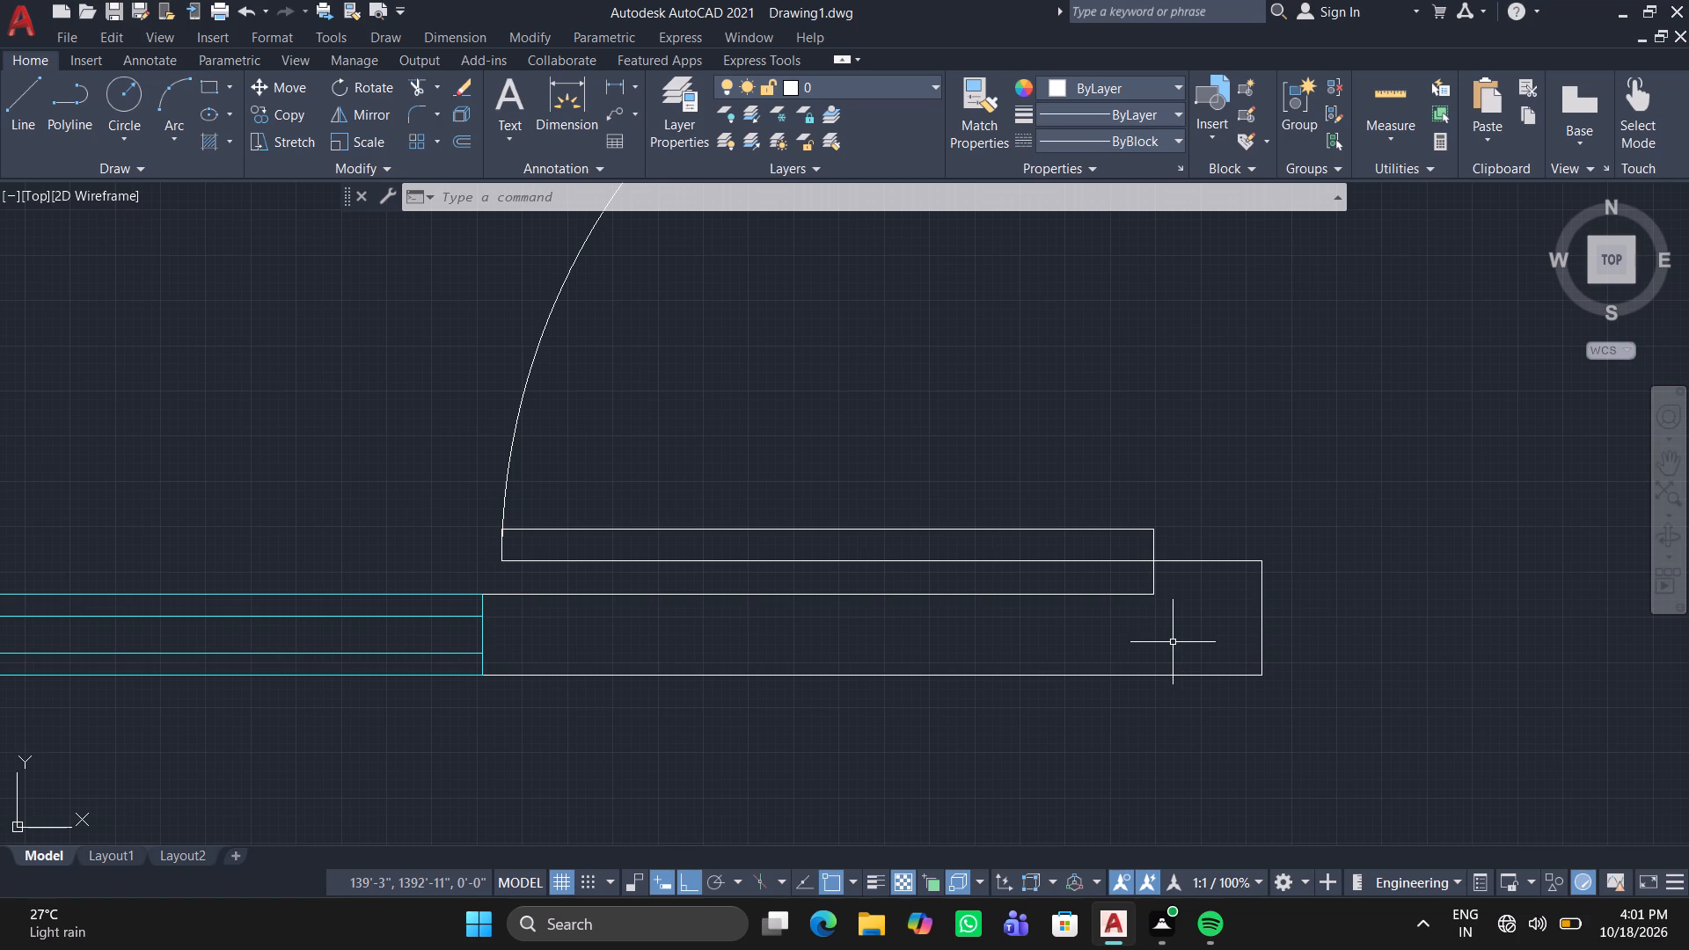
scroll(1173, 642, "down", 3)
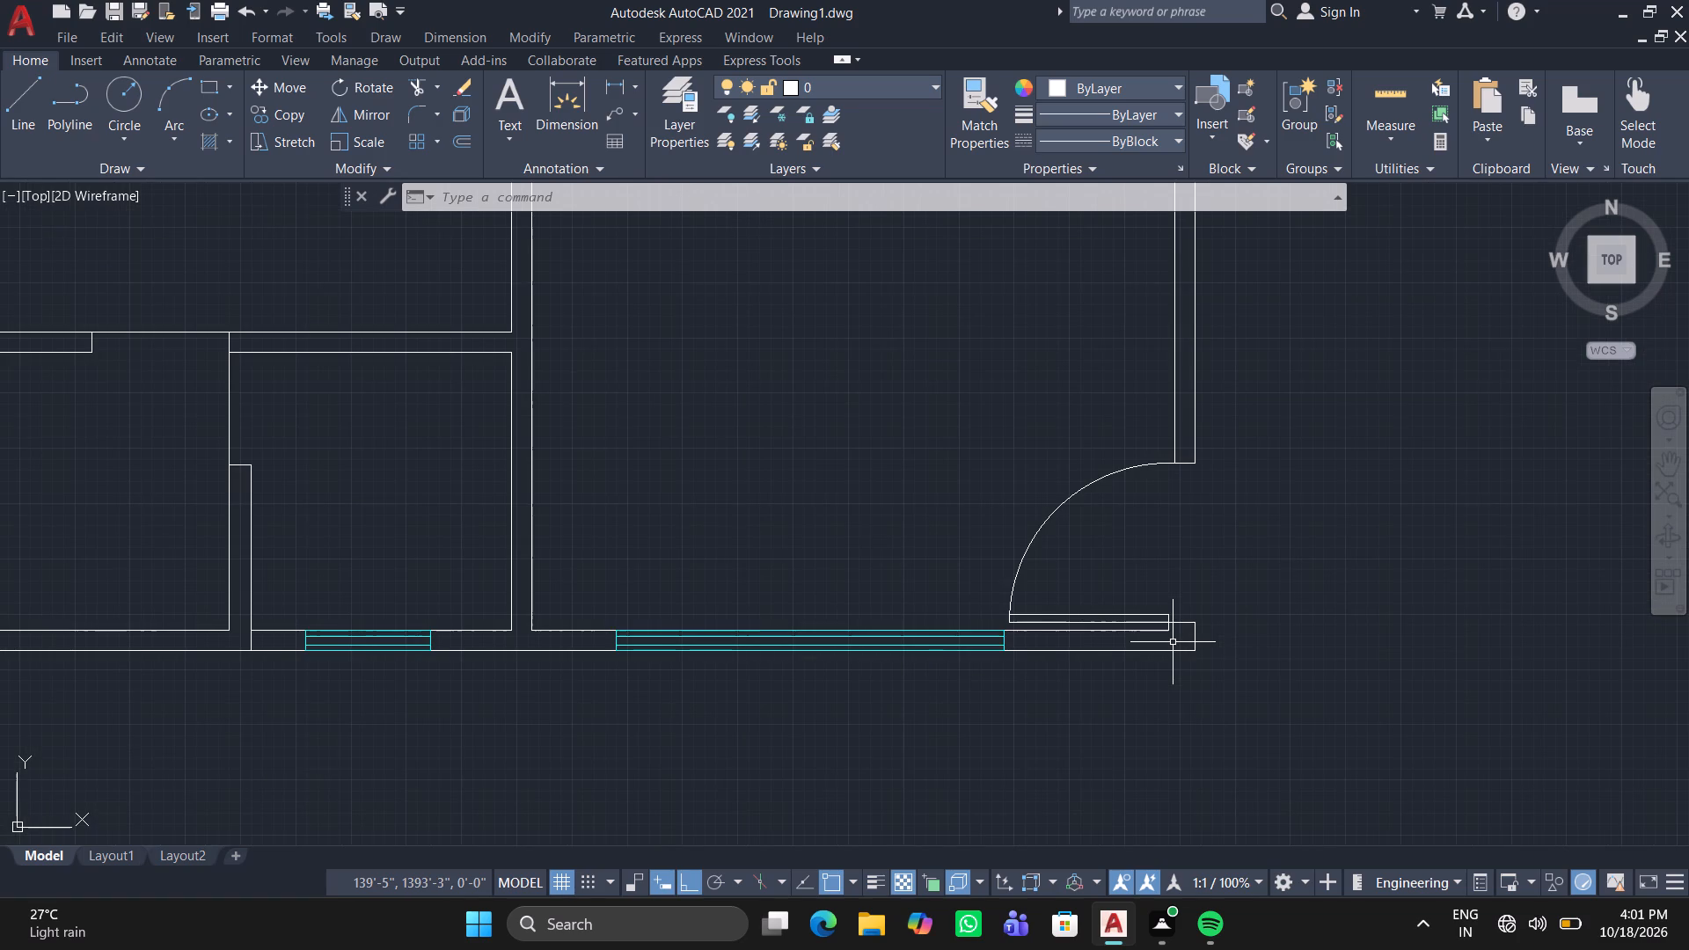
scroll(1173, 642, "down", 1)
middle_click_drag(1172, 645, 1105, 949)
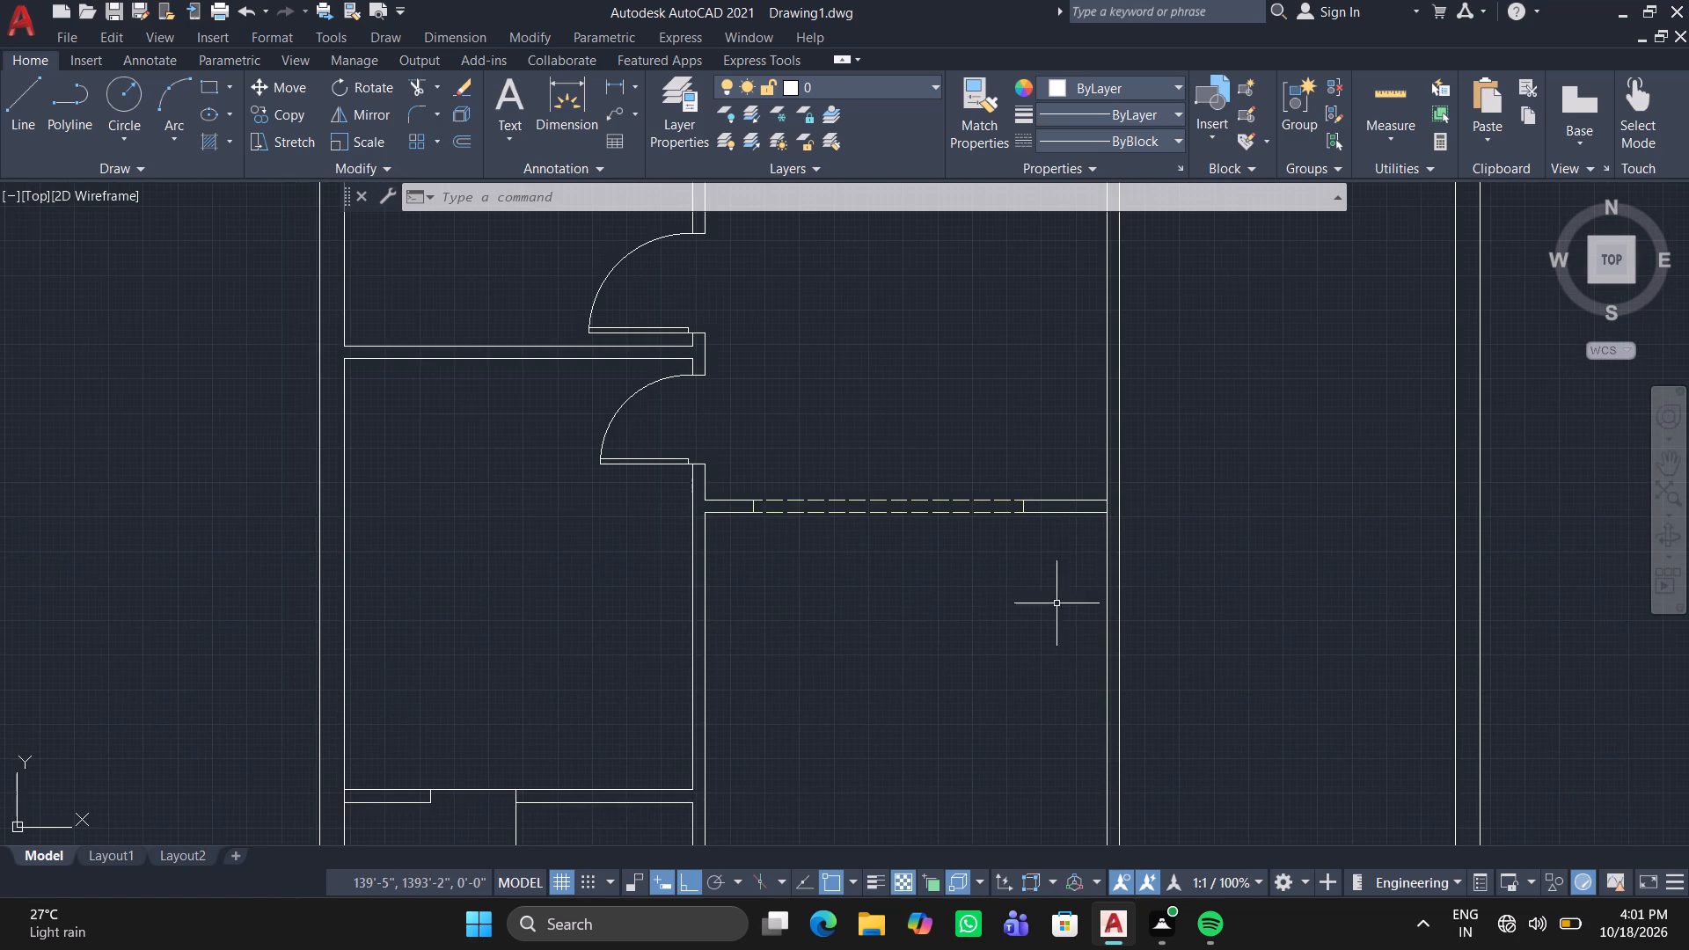
Trim the inner vertical wall line between the dashed-opening wall's two lines at their right-hand junction.
scroll(1104, 483, "up", 4)
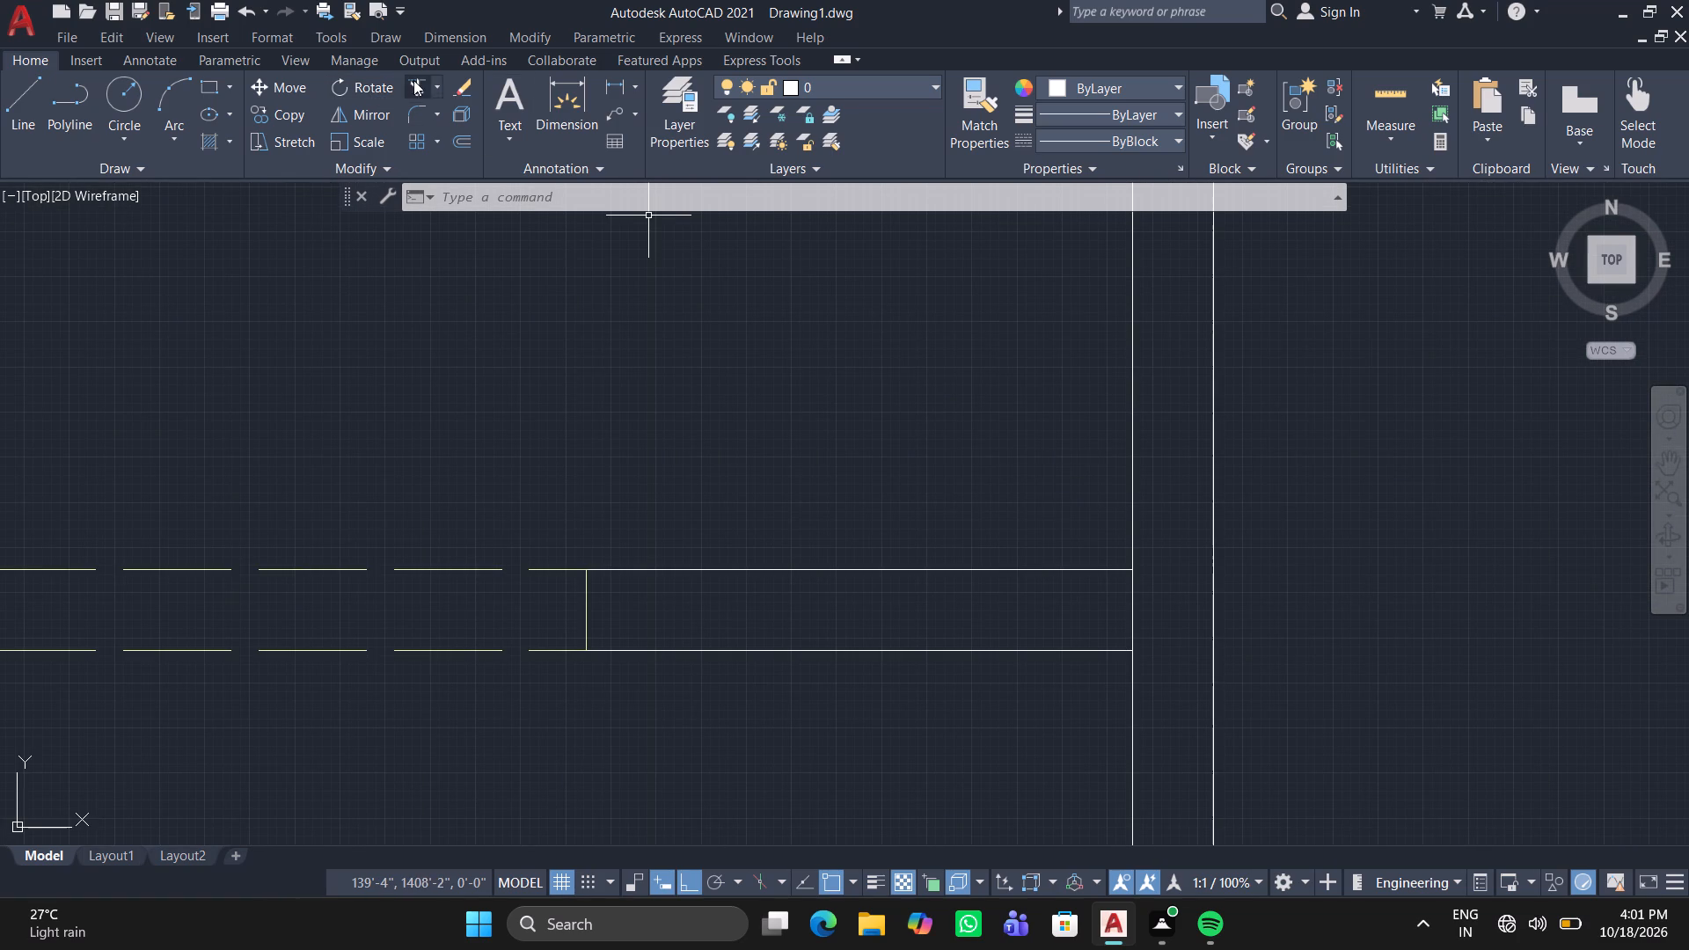
left_click(414, 85)
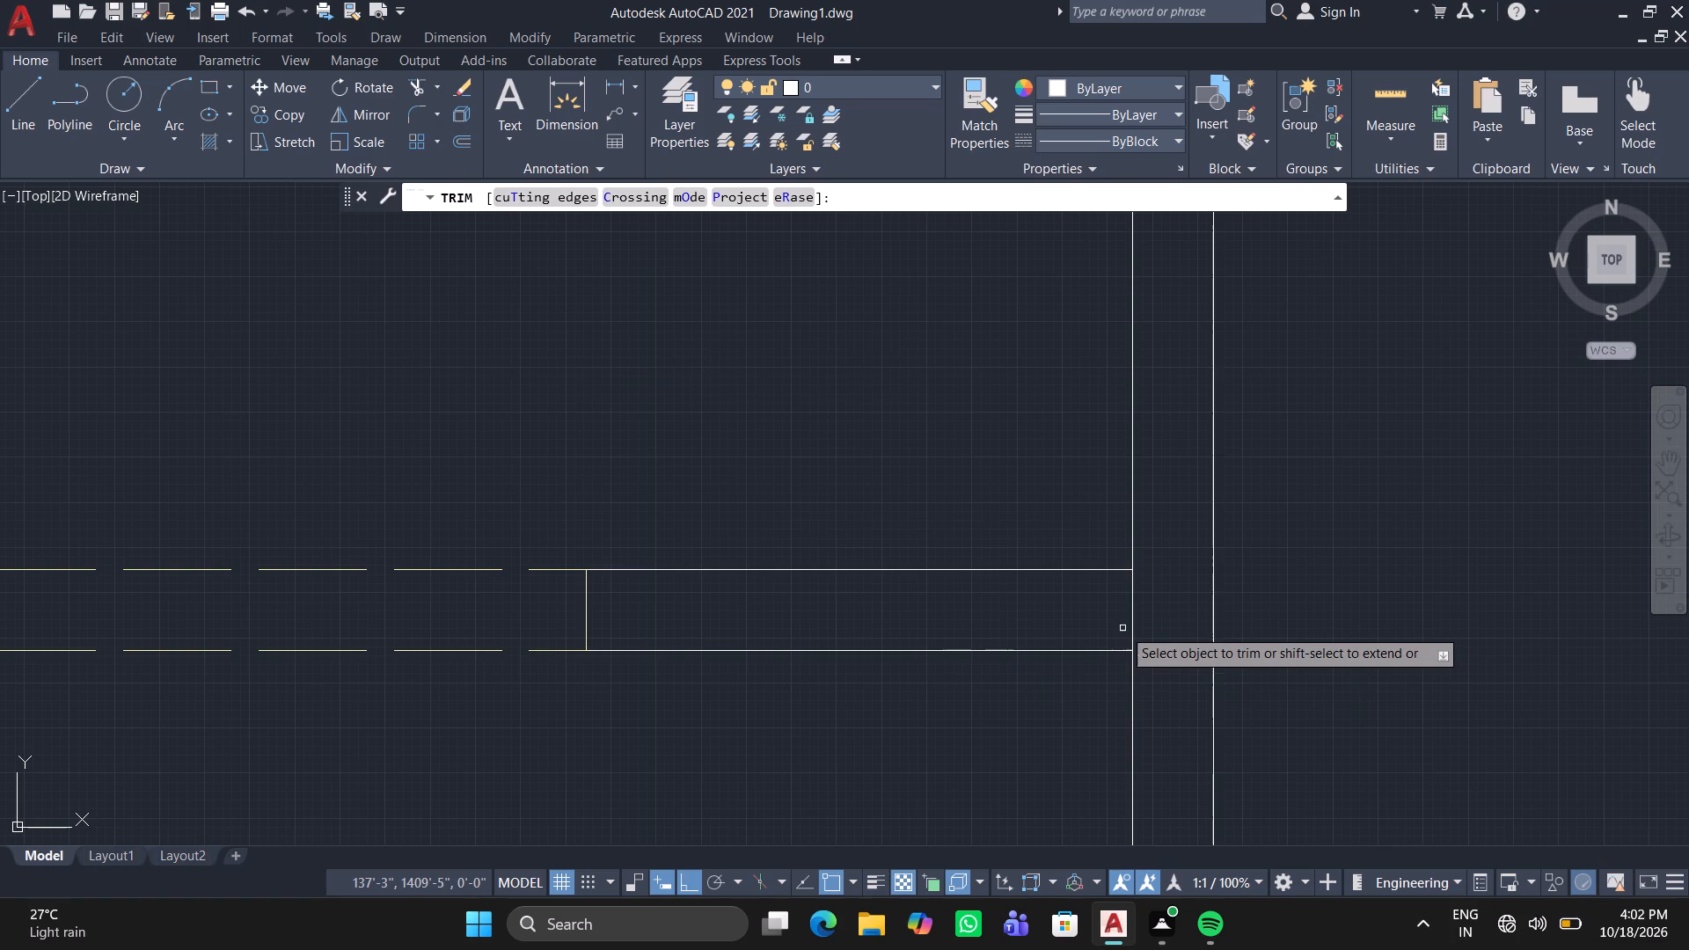
left_click(1133, 609)
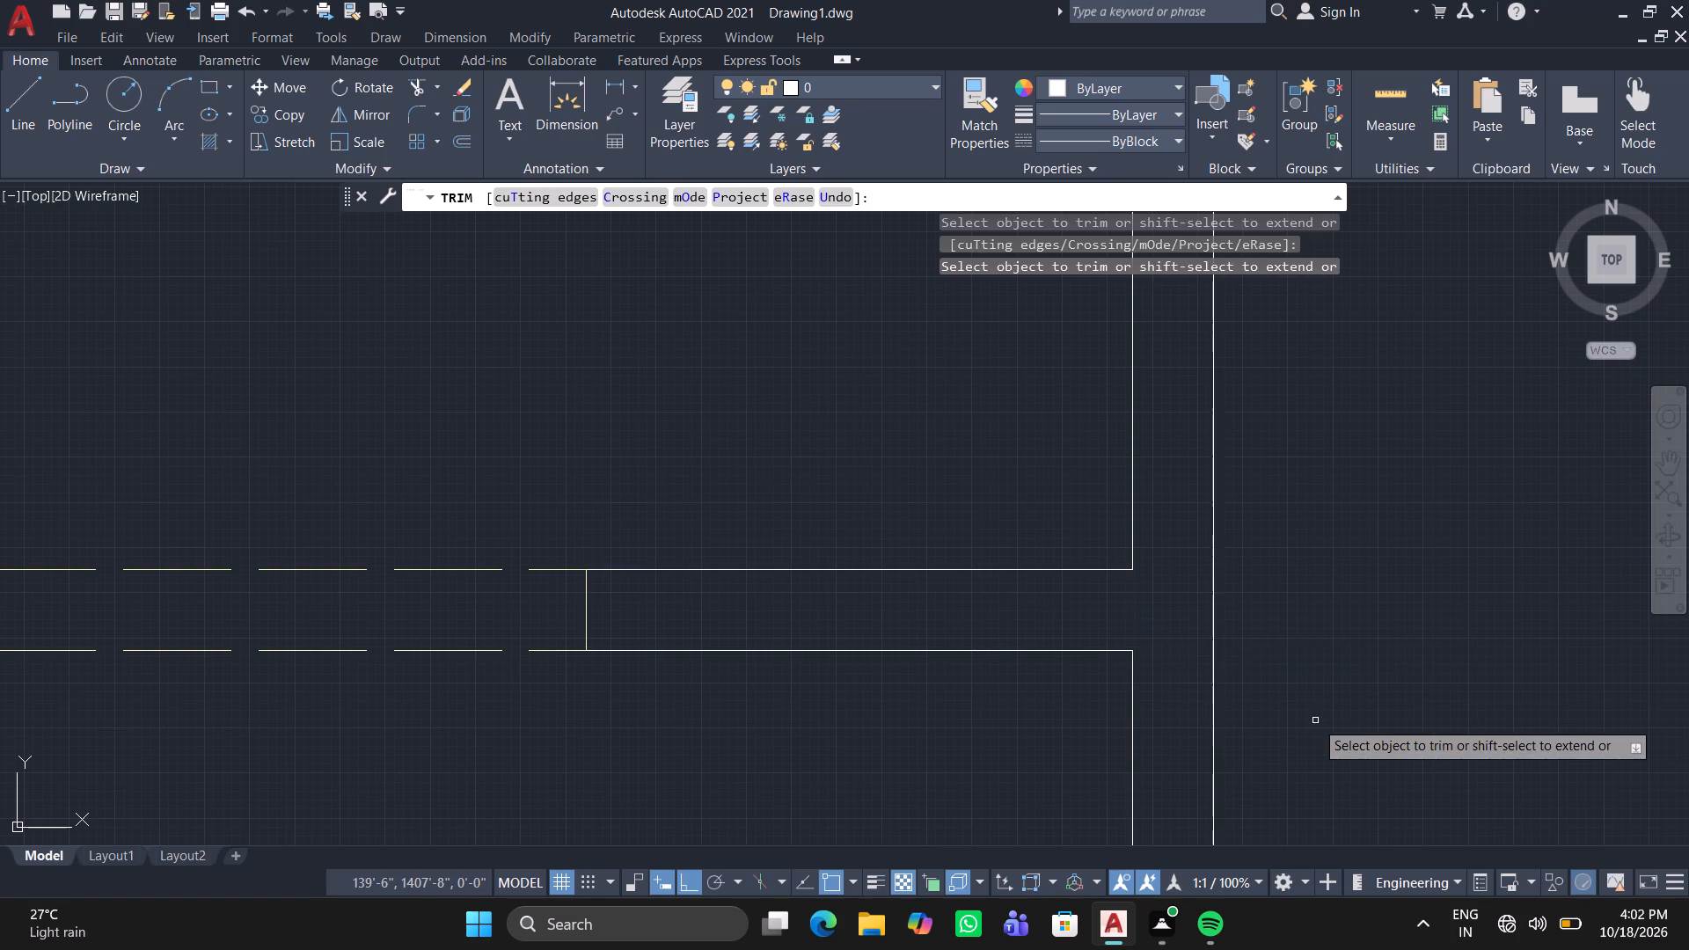
scroll(1402, 764, "down", 6)
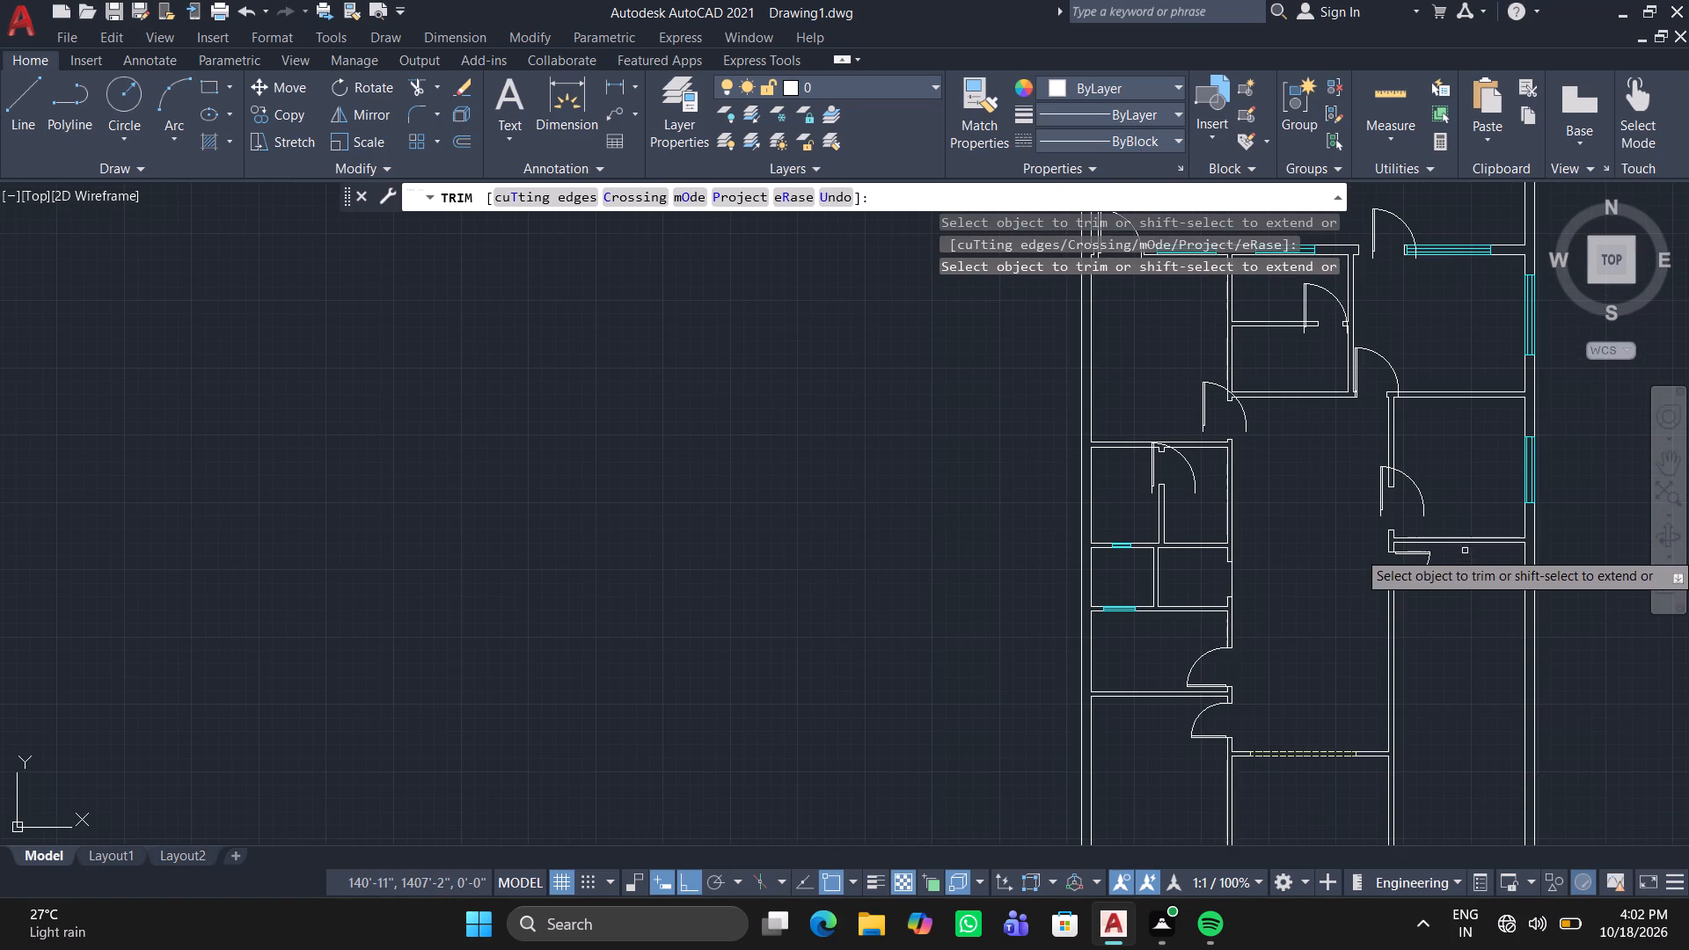
scroll(1423, 516, "up", 3)
scroll(1342, 617, "up", 2)
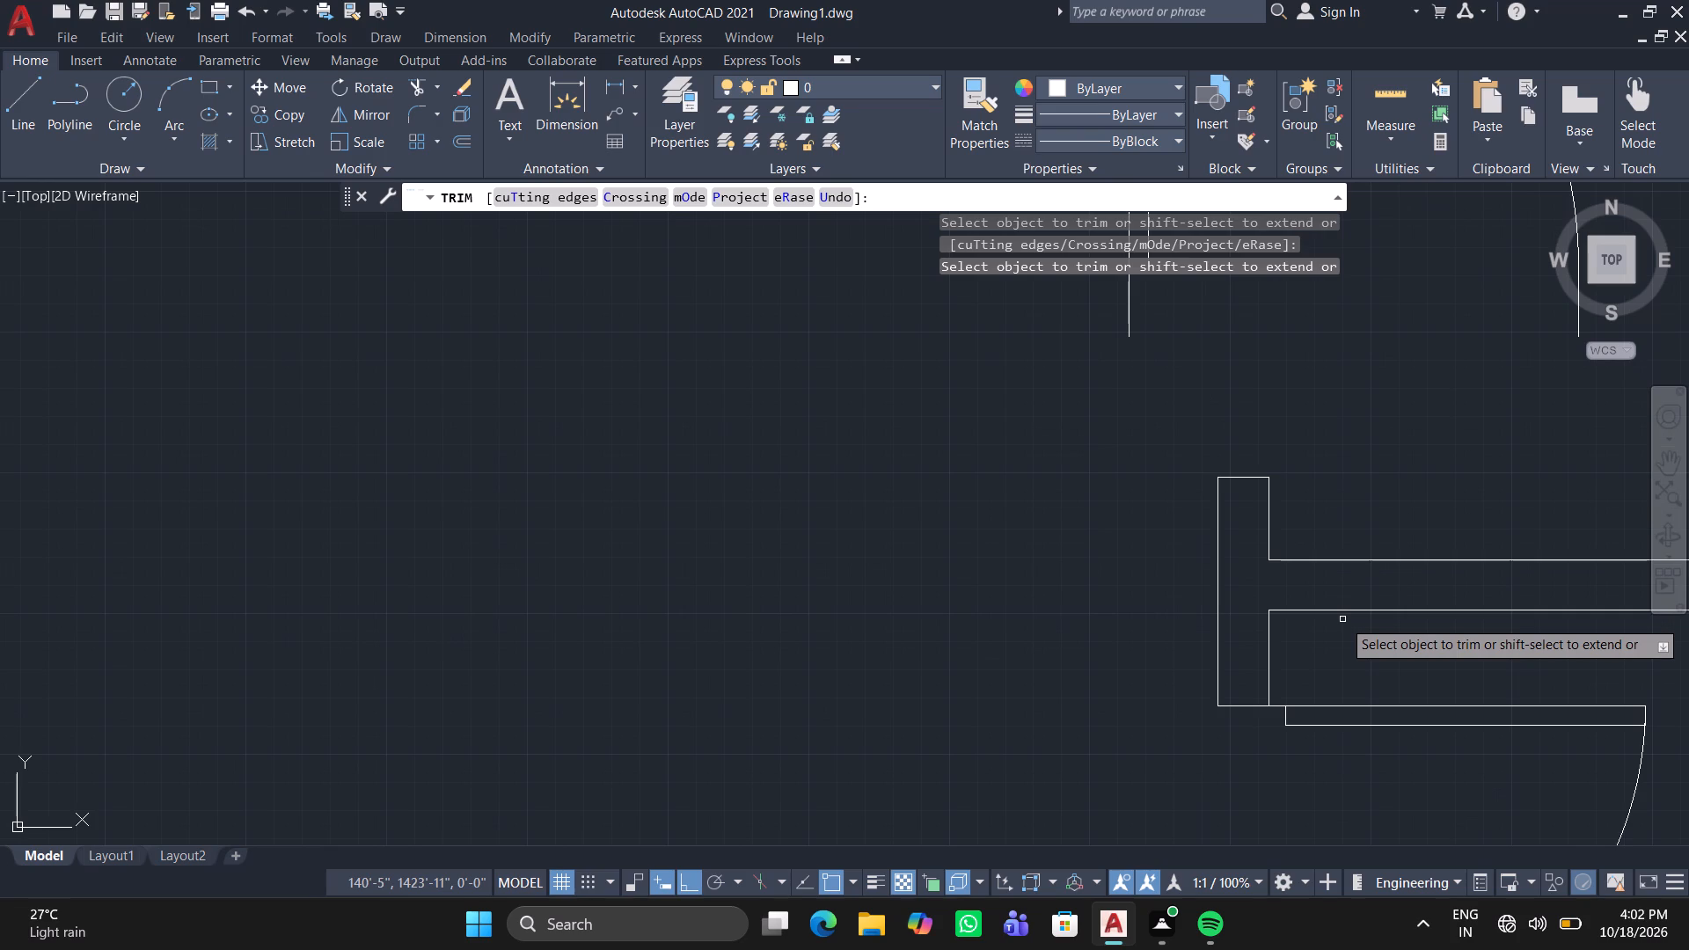
key("space")
Rotate the unfitted door block just above the fitted right-hand room door by 90° and flip it so its leaf opens into the right-hand room.
scroll(1342, 621, "down", 2)
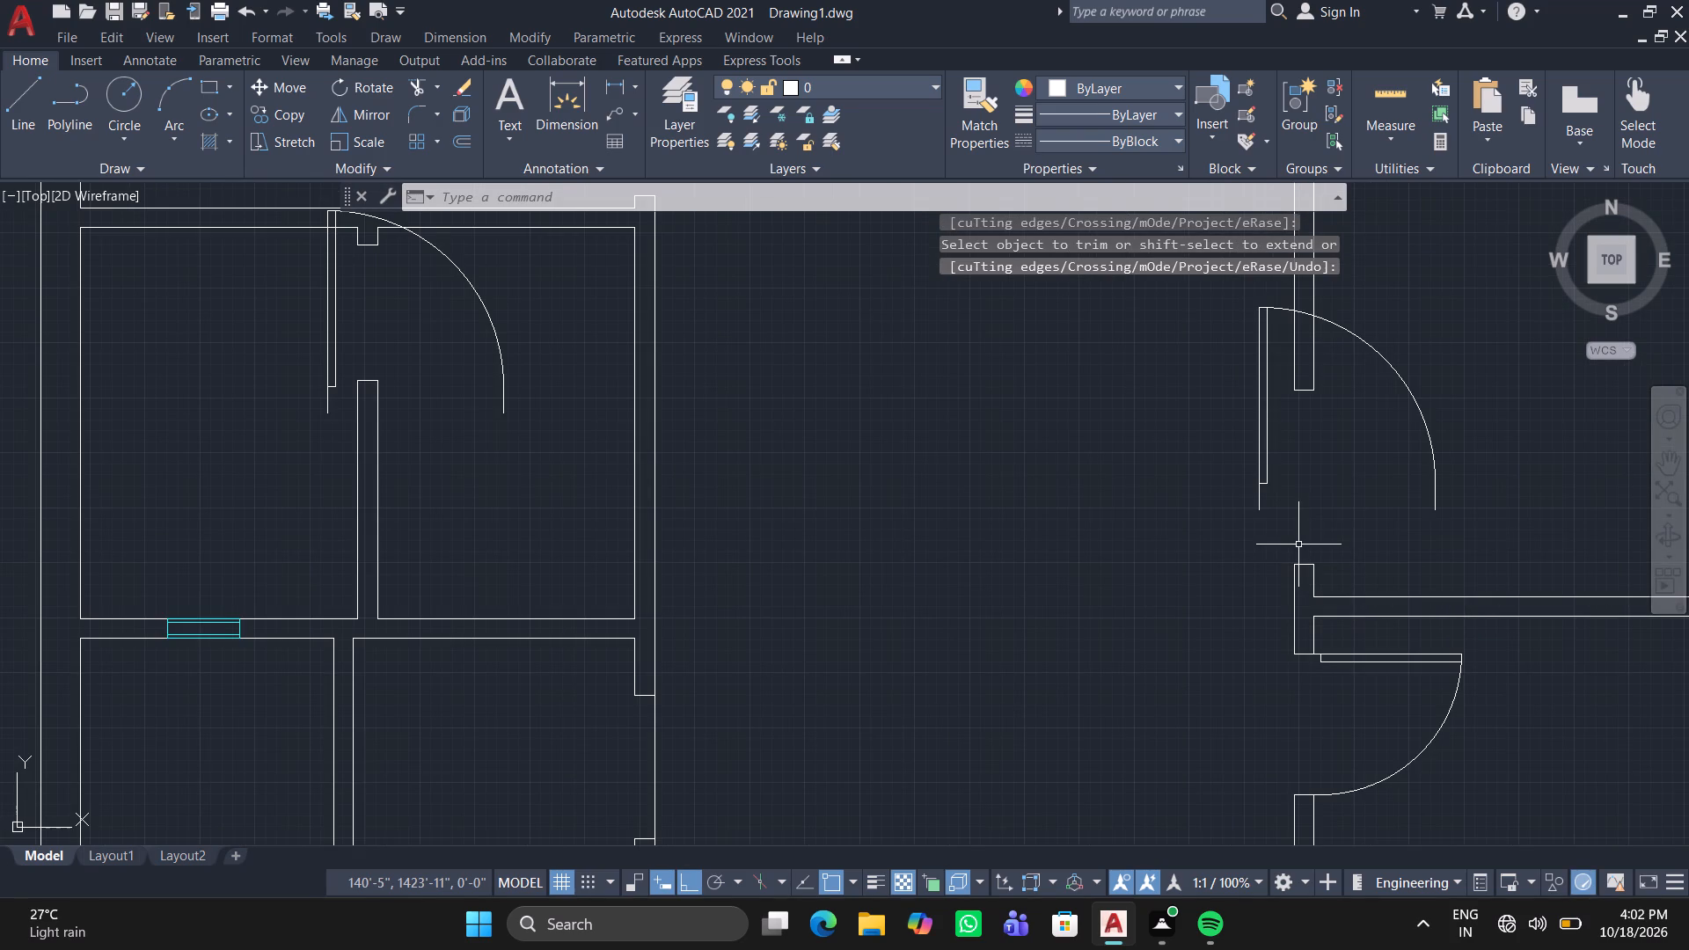
middle_click_drag(1298, 544, 1282, 789)
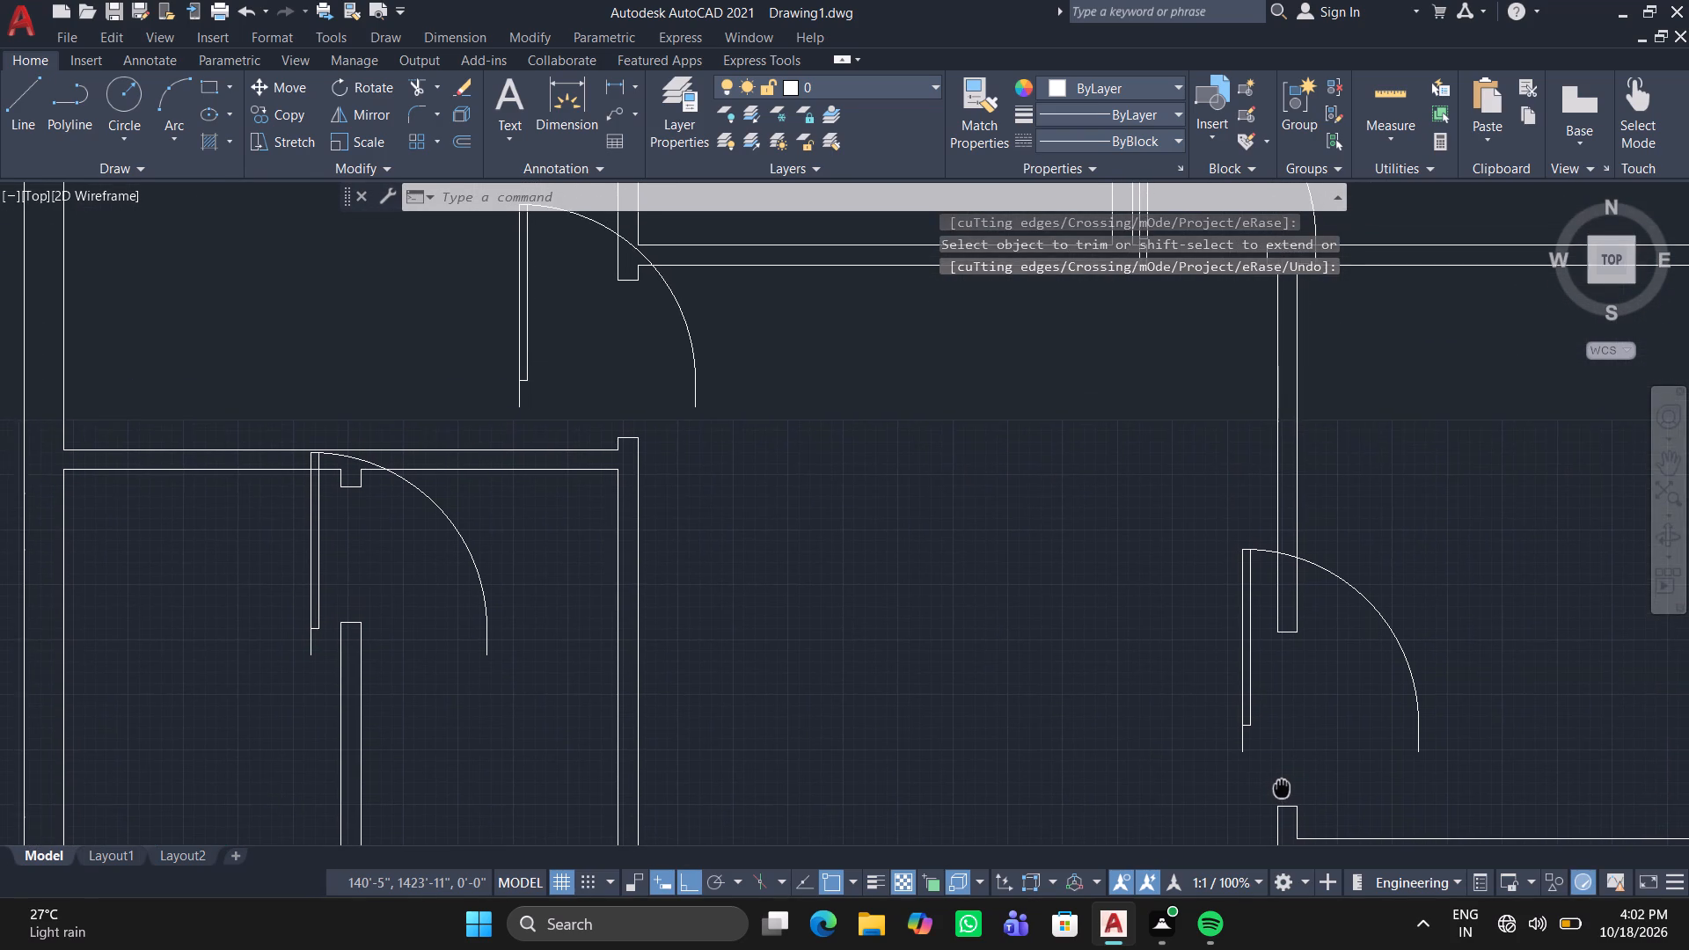
middle_click_drag(1282, 789, 1279, 800)
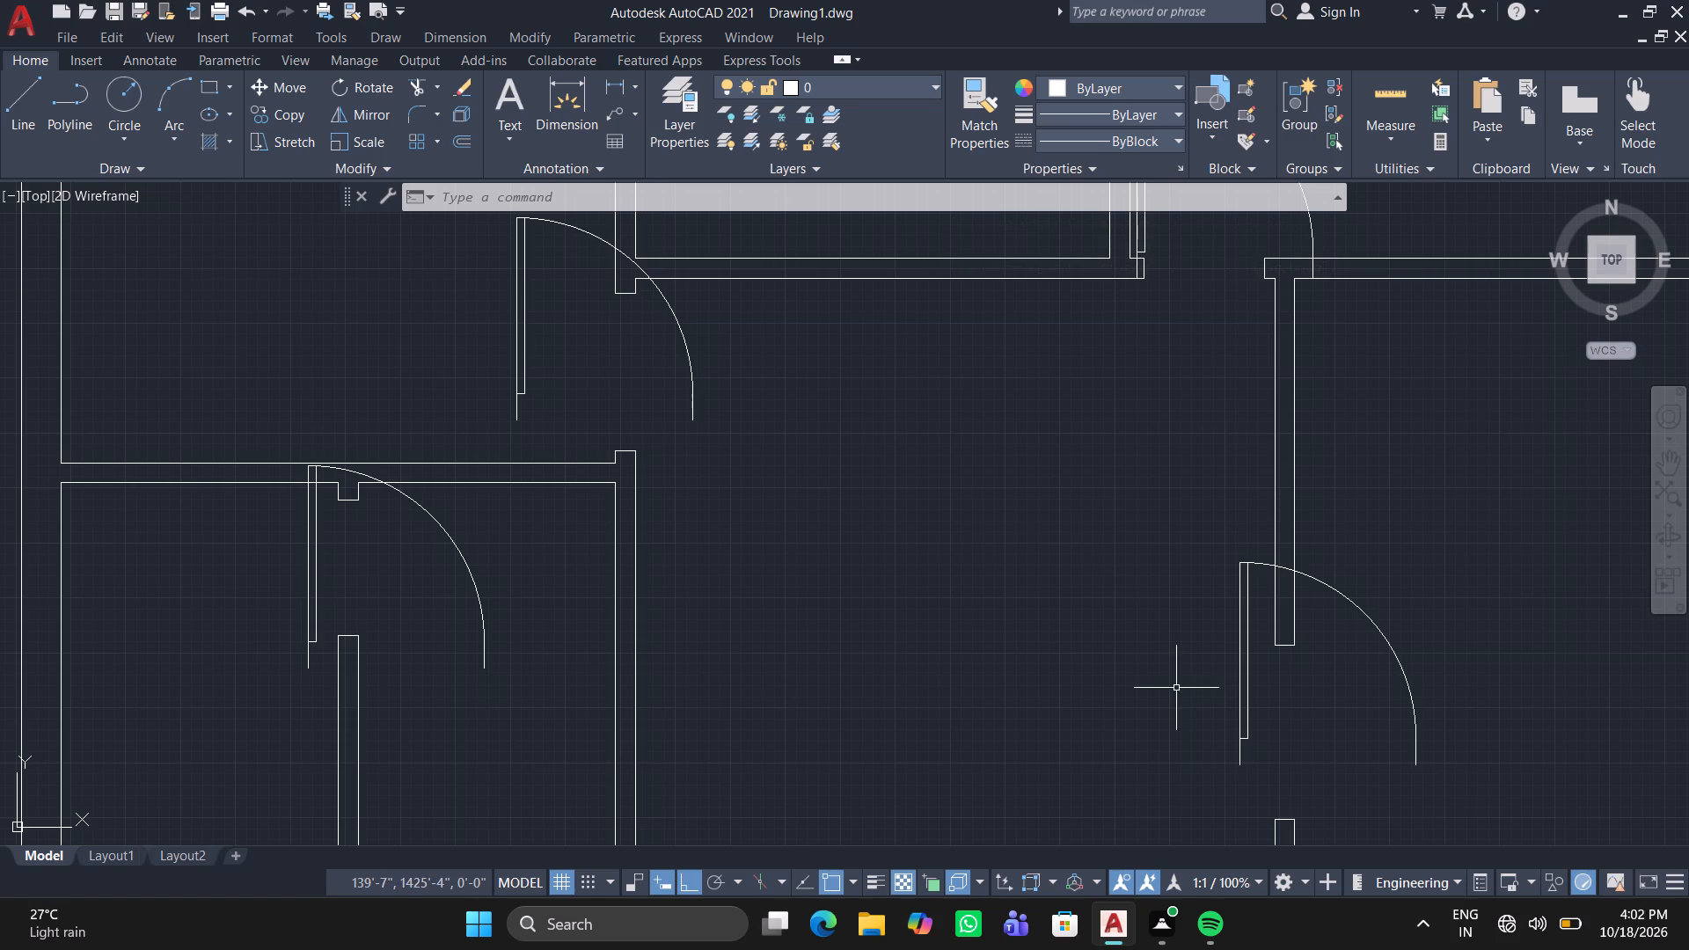
double_click(1247, 646)
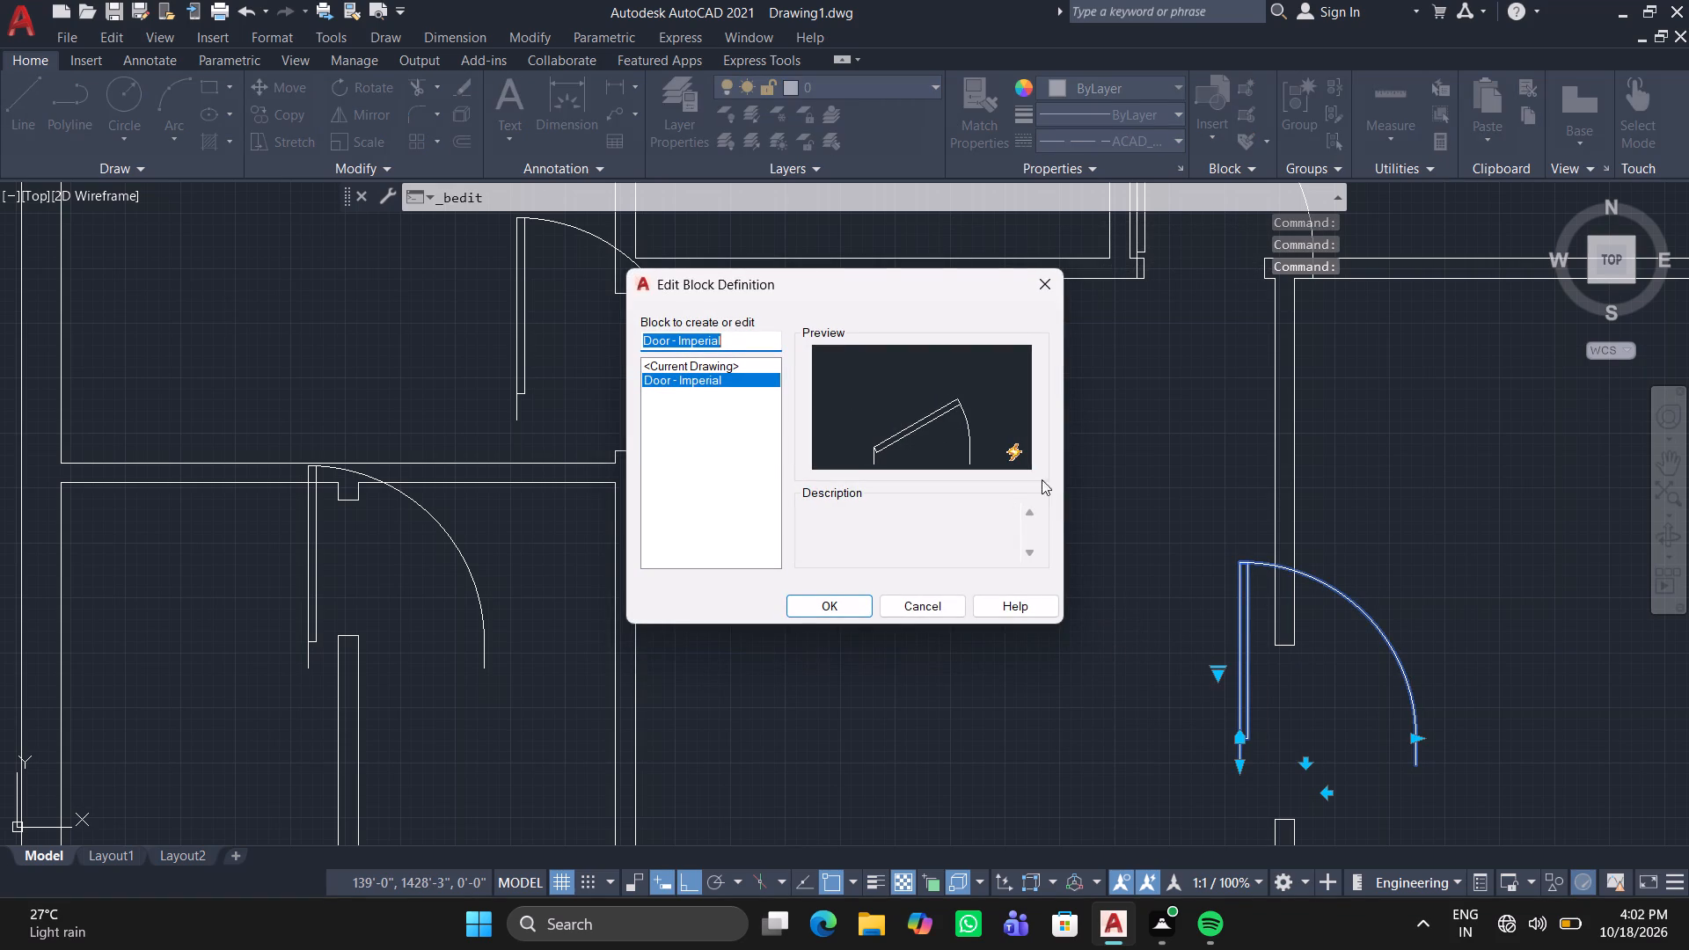
left_click(1049, 276)
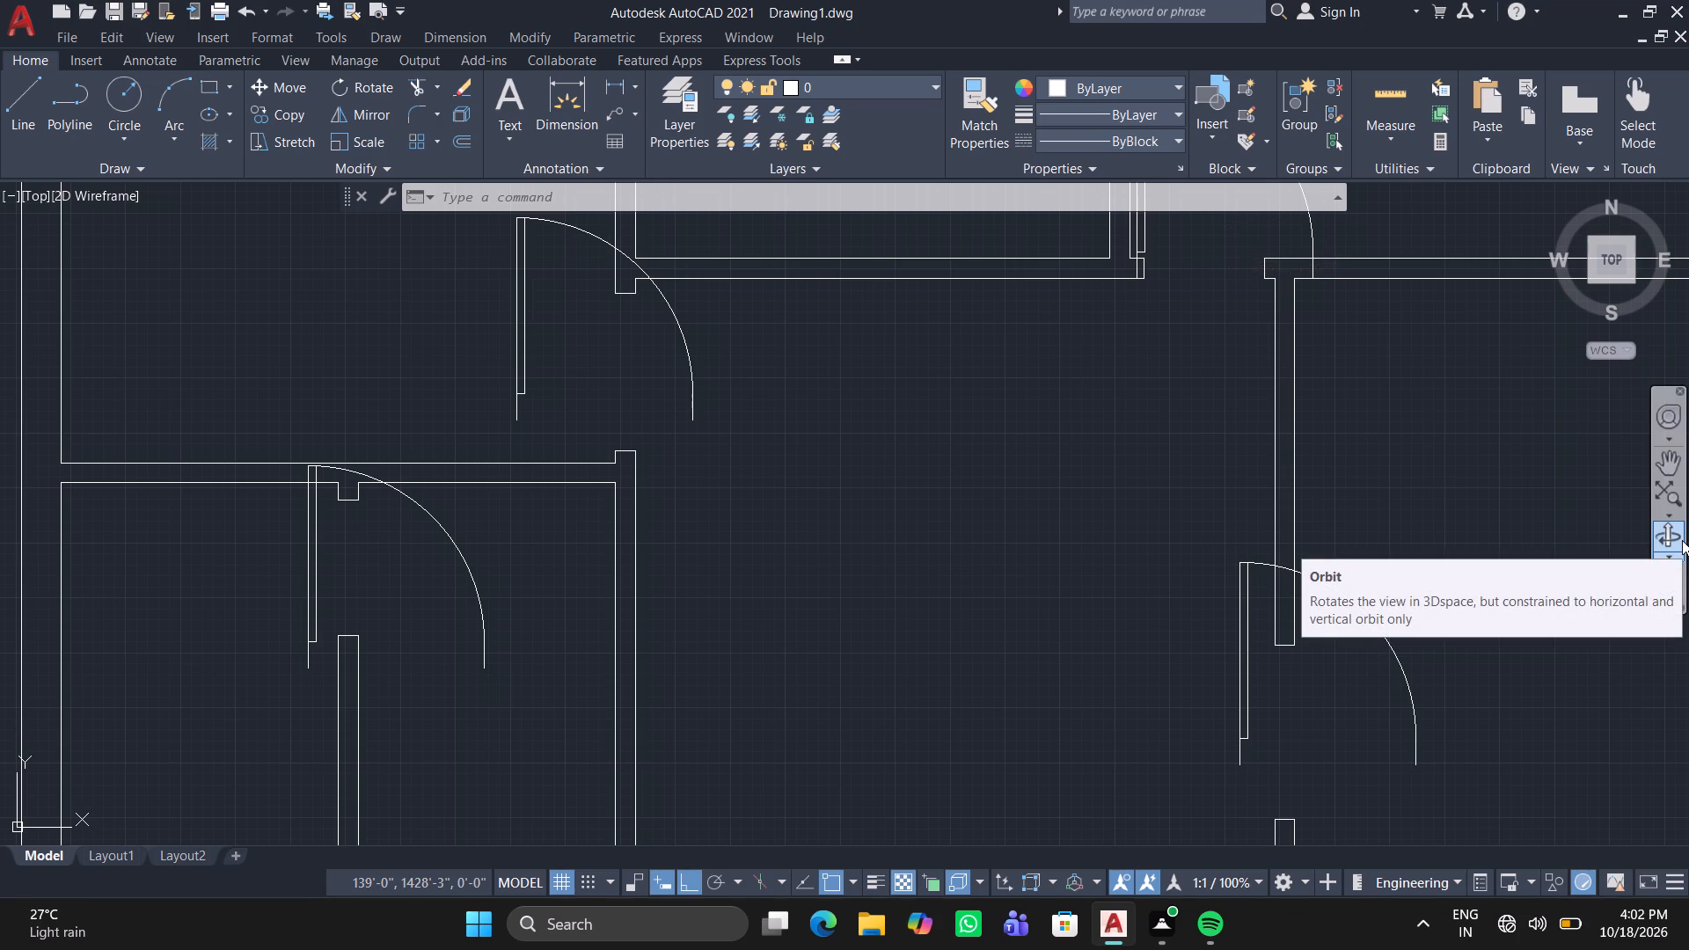
left_click(1241, 705)
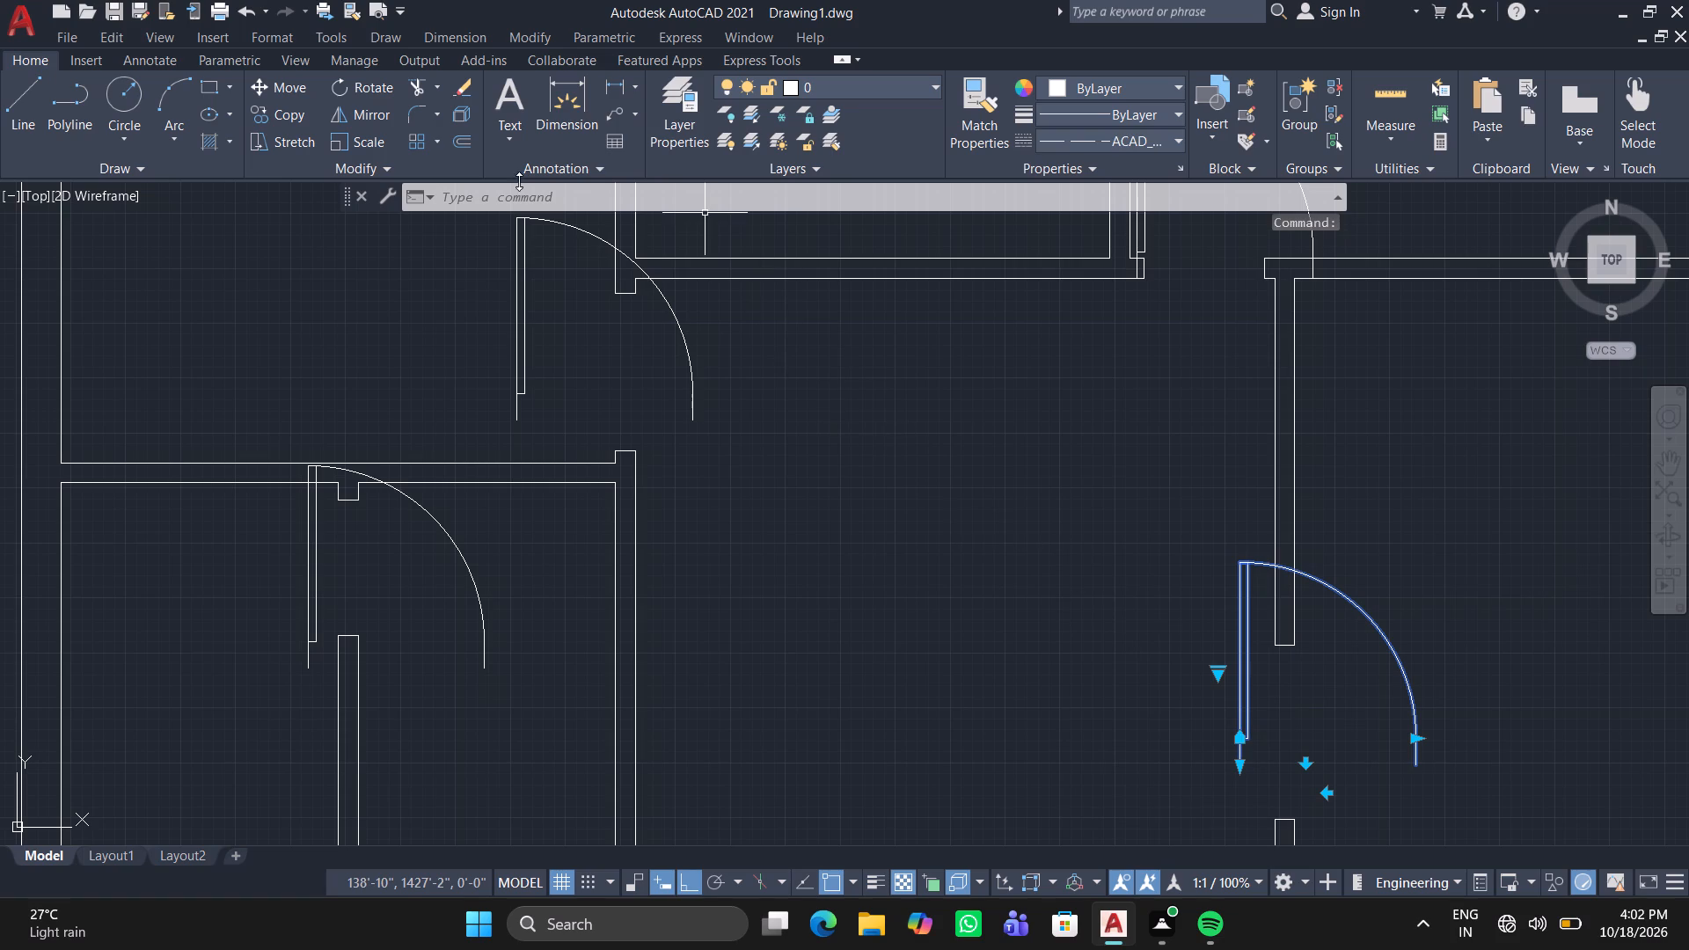
left_click(362, 88)
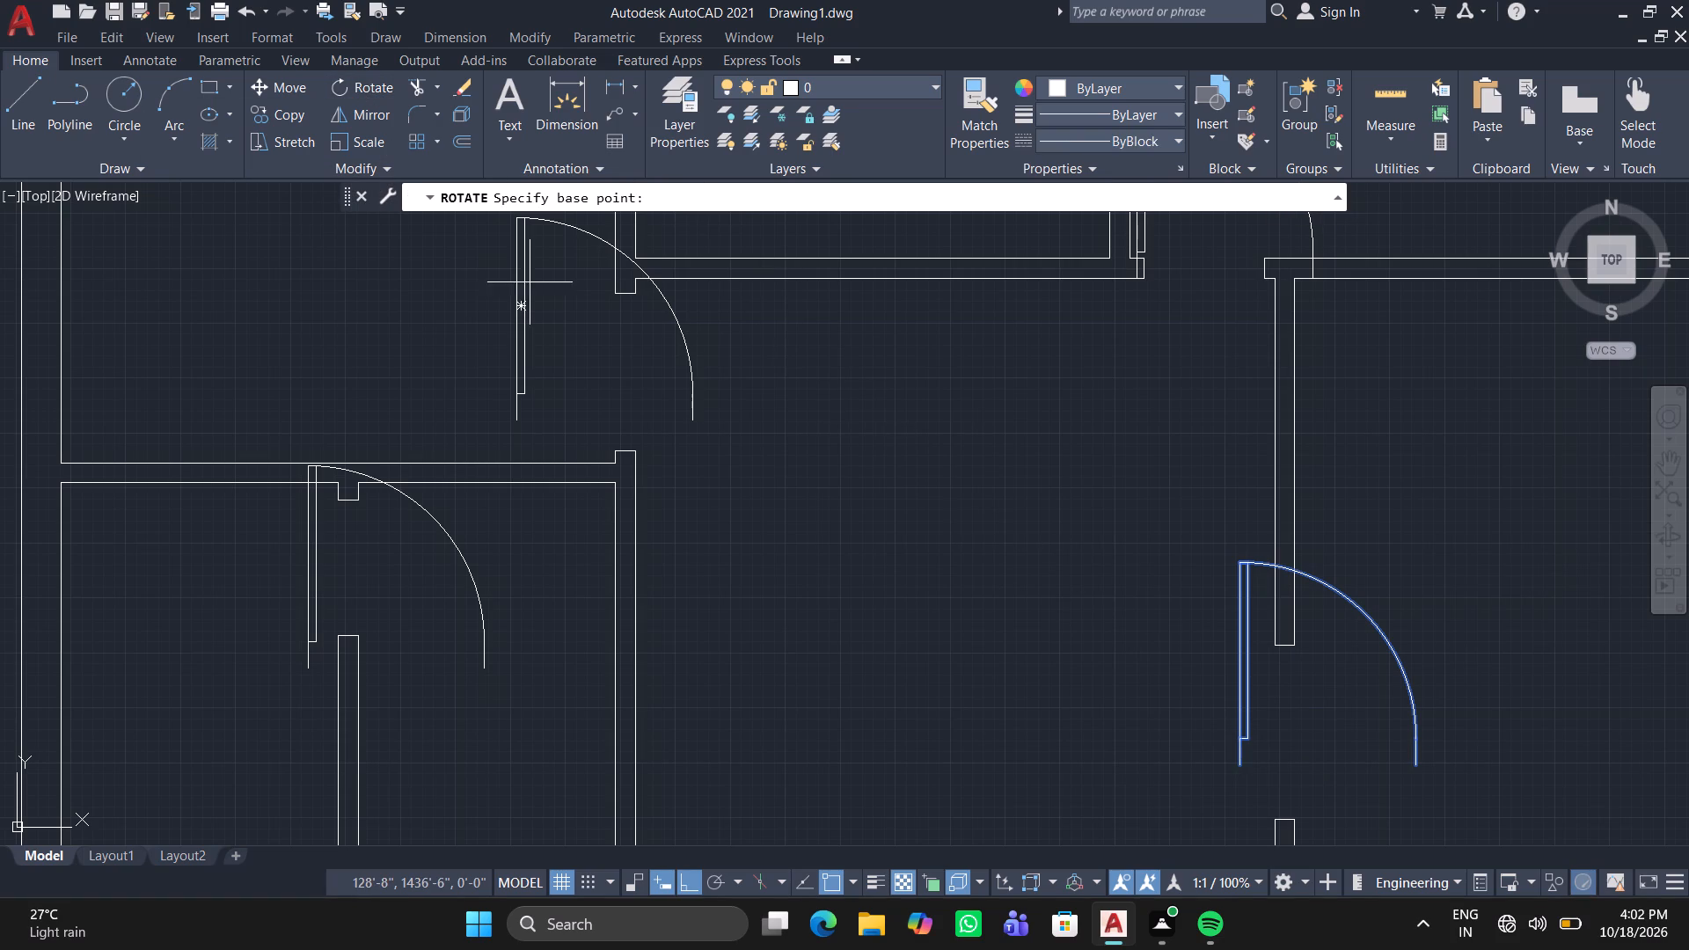
left_click(1239, 659)
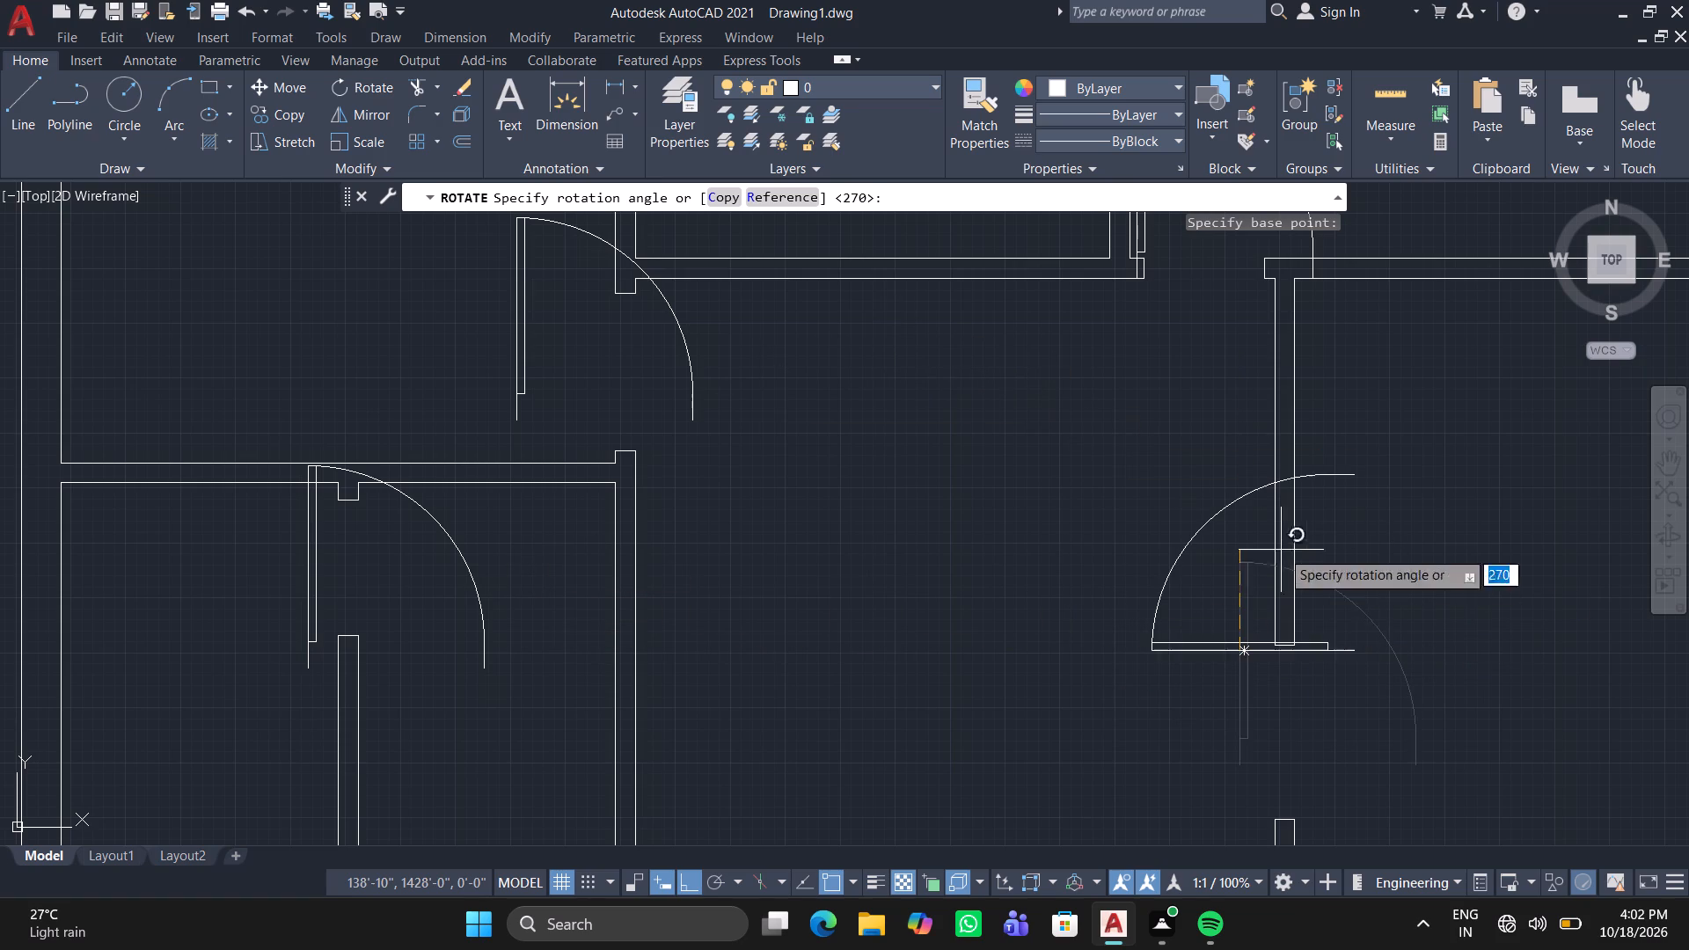
left_click(1232, 557)
left_click(1226, 641)
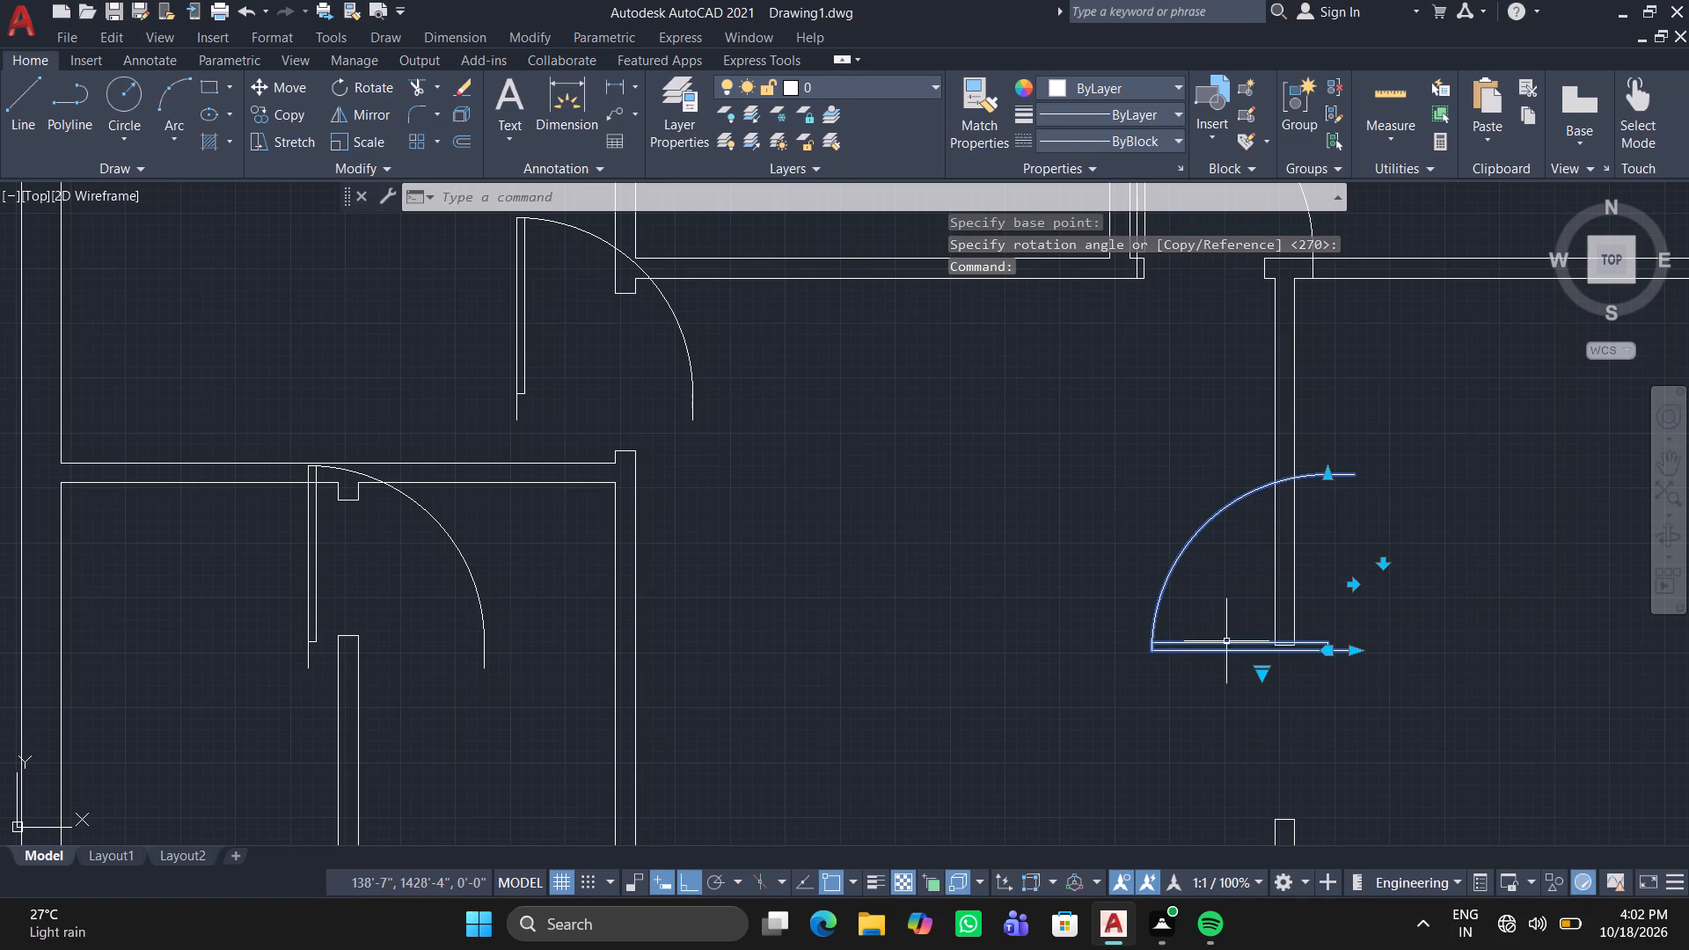
left_click(1351, 588)
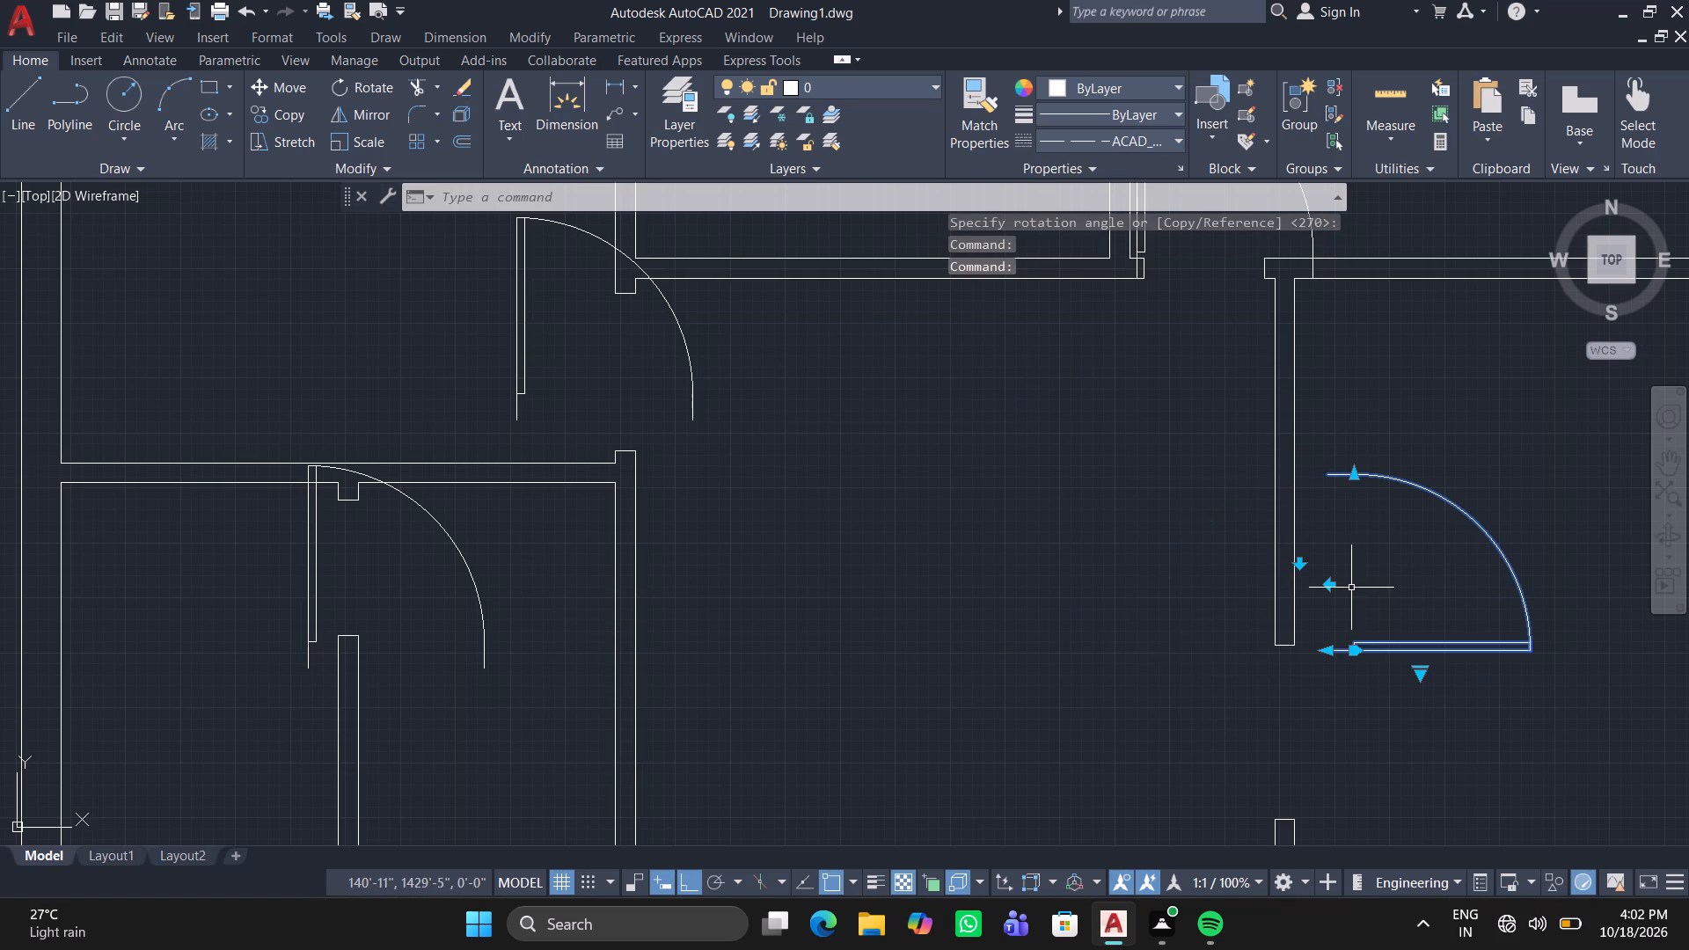
With Ortho off, move the flipped door block by its leaf-side frame end onto the lower jamb's outer corner.
left_click(254, 80)
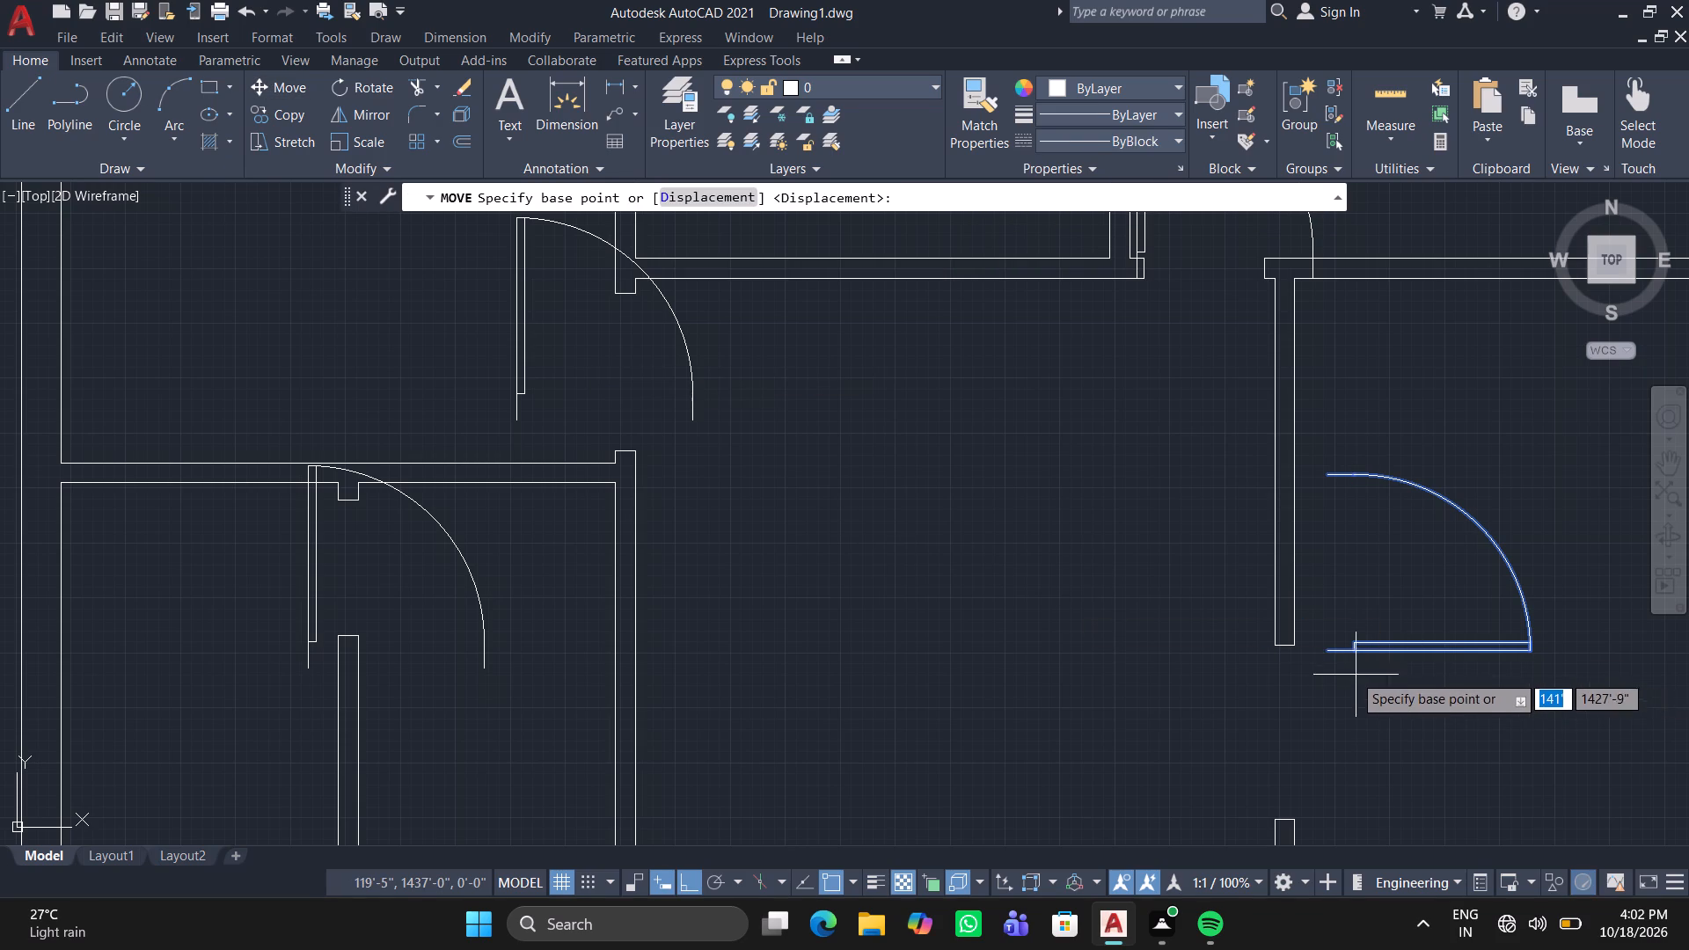
left_click(1323, 654)
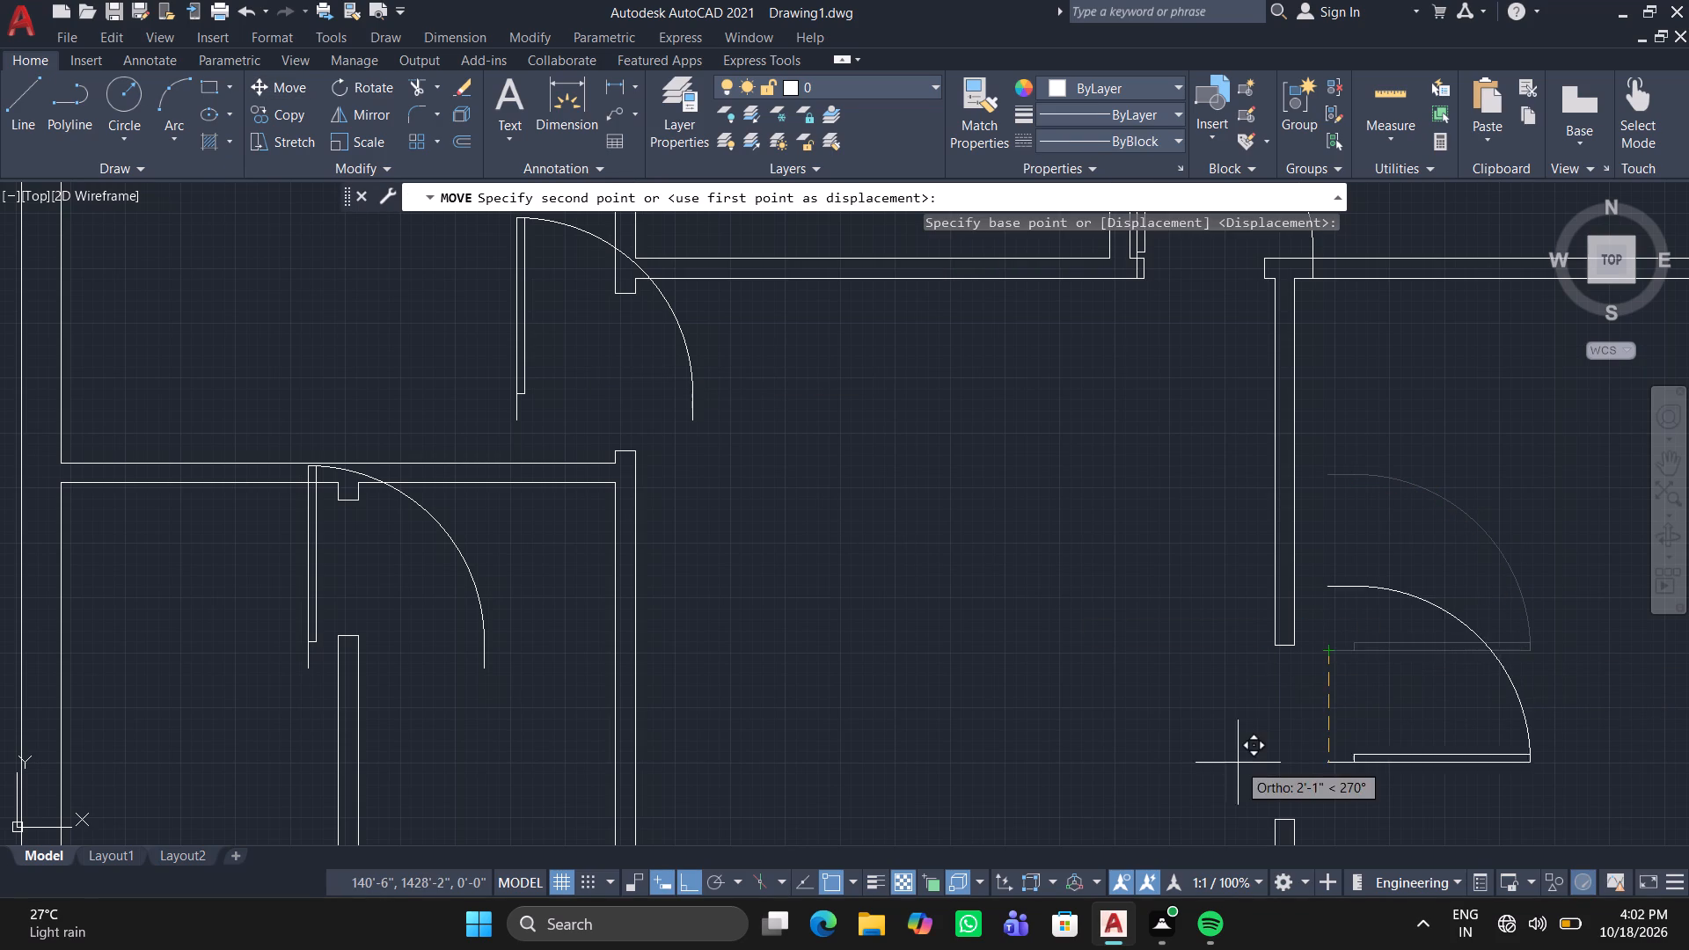
left_click(682, 869)
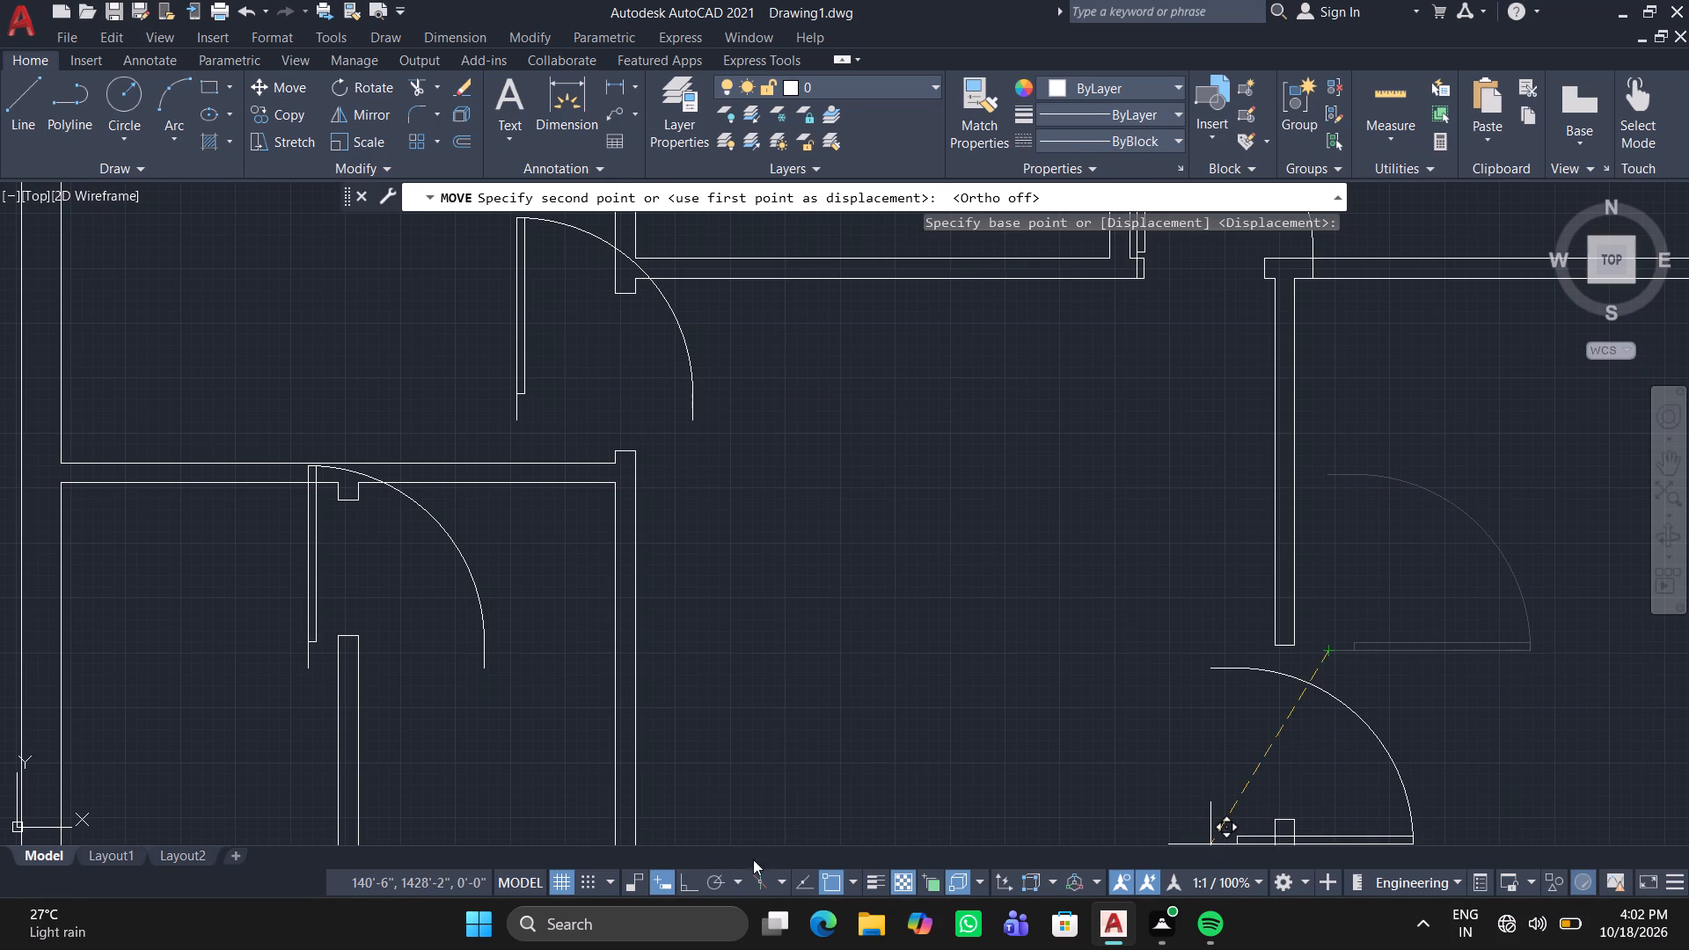
middle_click_drag(1214, 793, 1138, 724)
scroll(1195, 762, "up", 2)
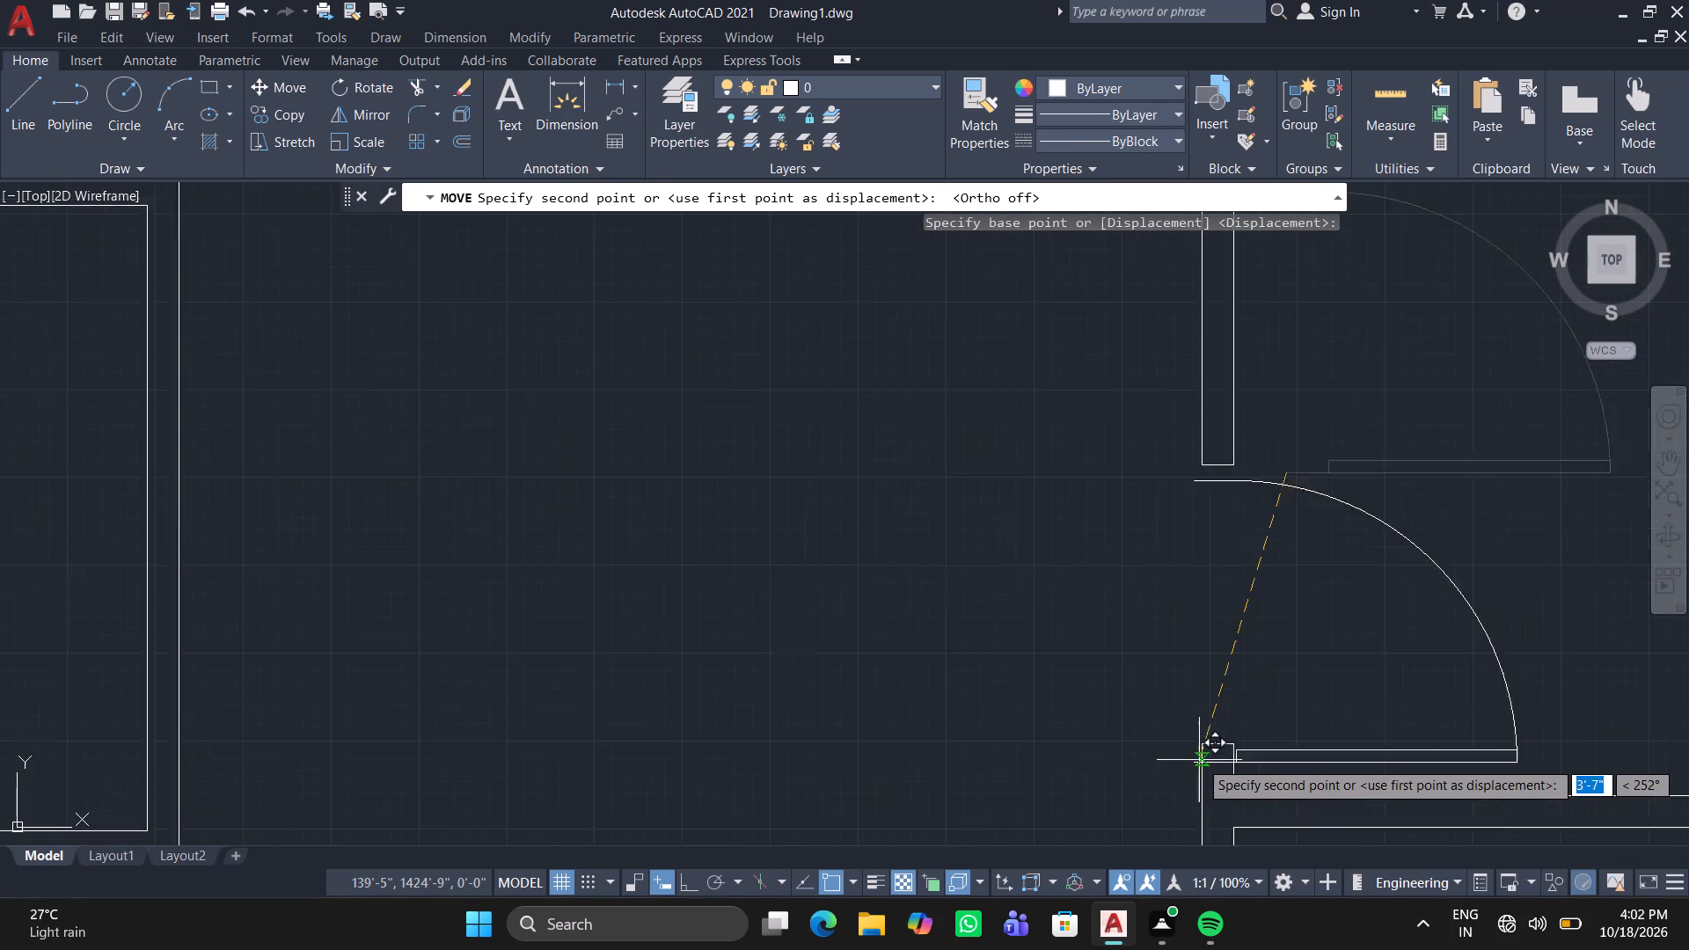
scroll(1199, 760, "up", 1)
left_click(1212, 721)
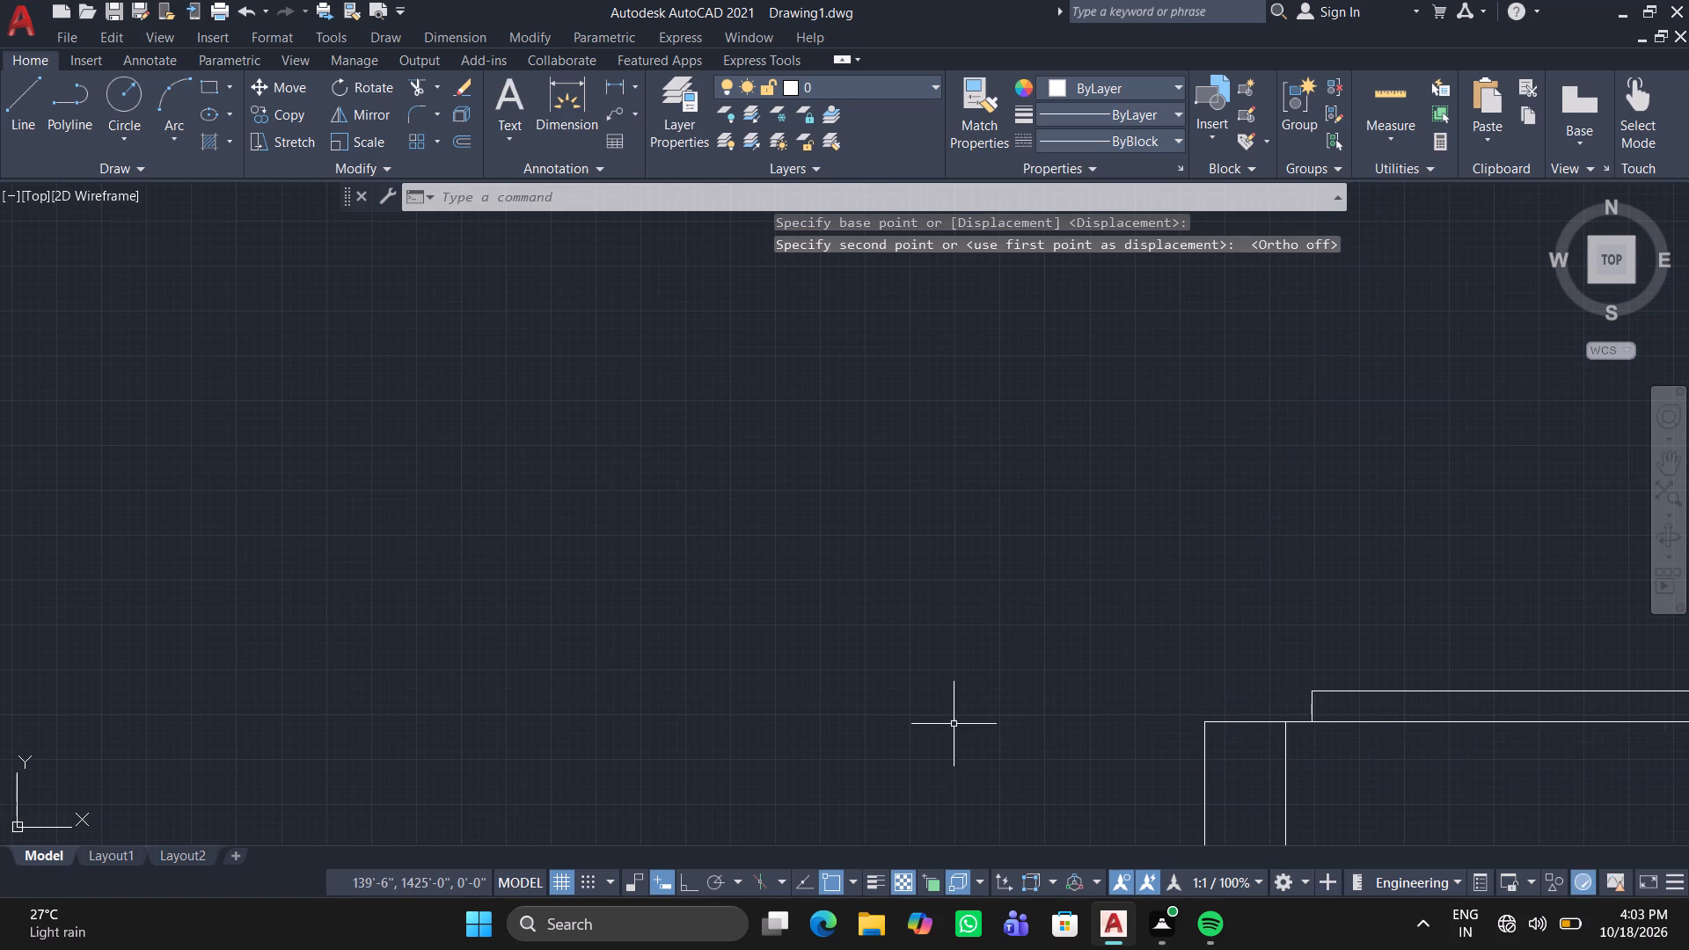
Trim the upper jamb's cap line and the two short wall line stubs extending below the door's arc-side frame line.
scroll(954, 724, "down", 3)
scroll(983, 549, "up", 5)
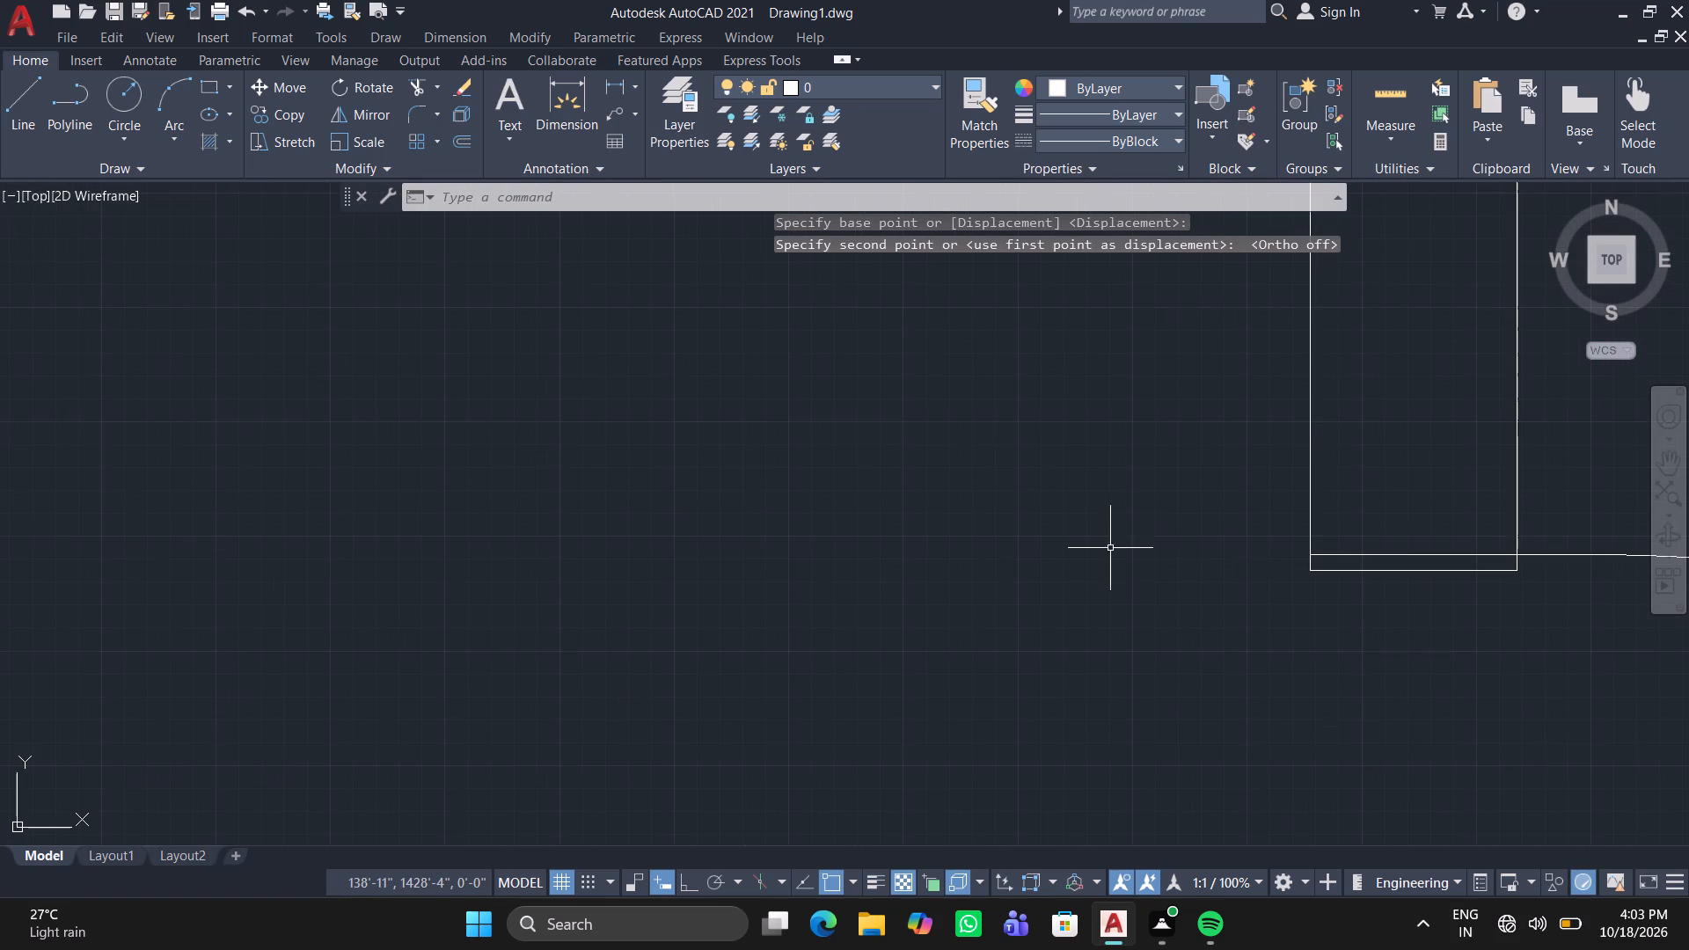
middle_click_drag(1375, 619, 947, 570)
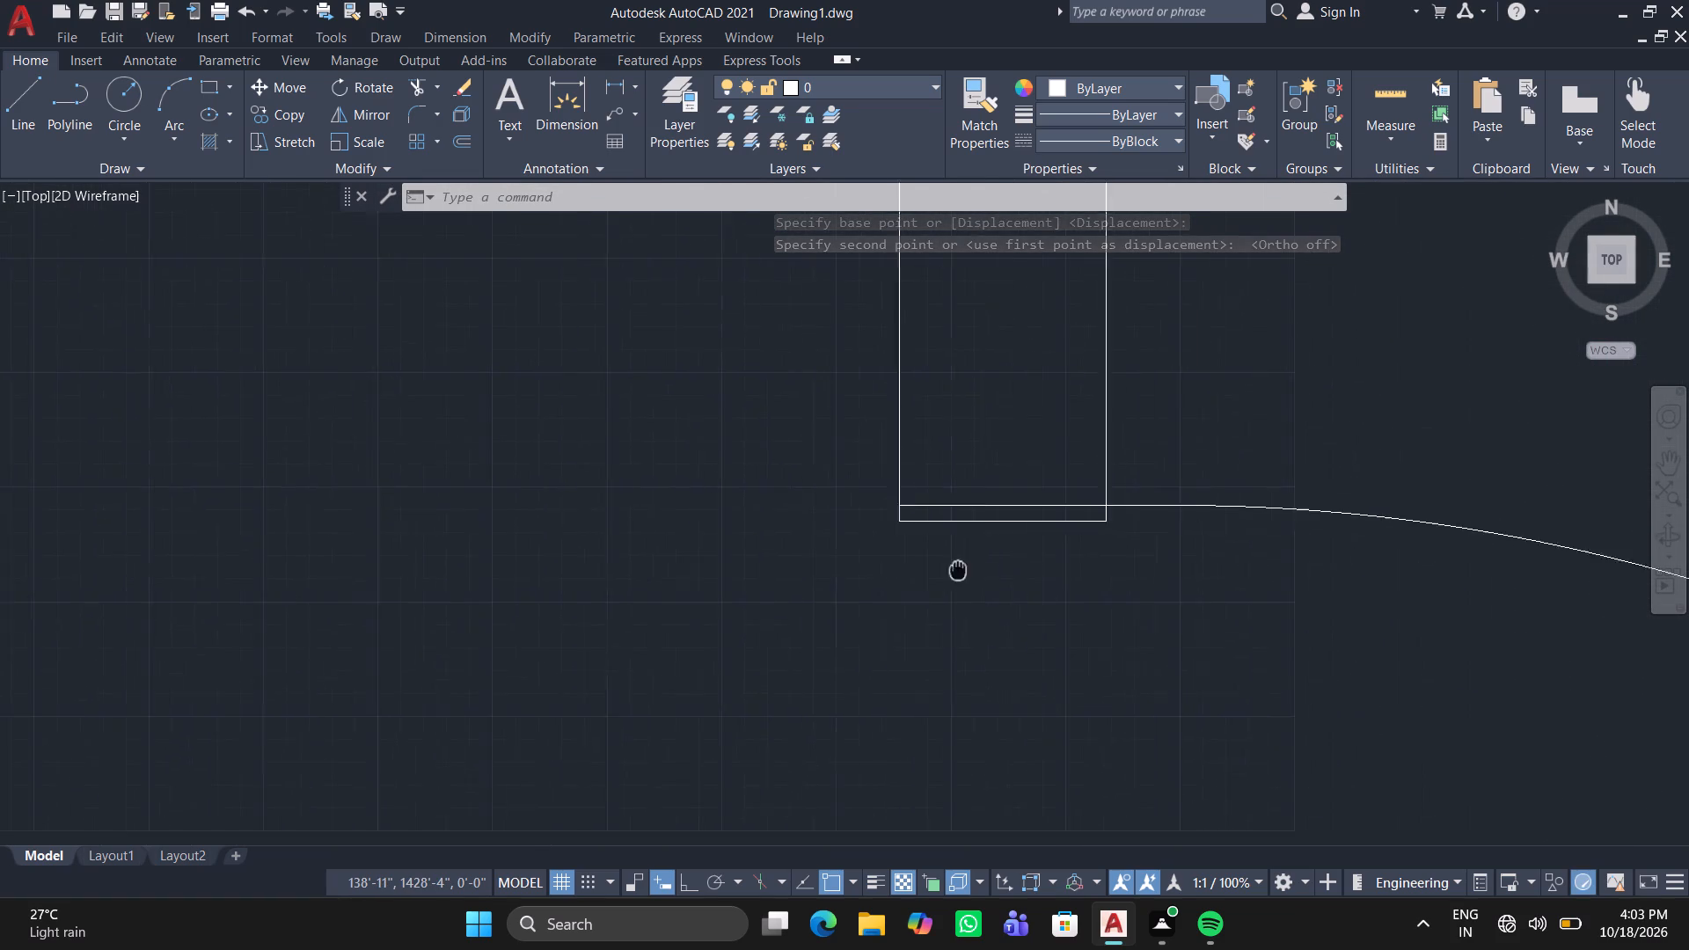
middle_click_drag(947, 570, 838, 594)
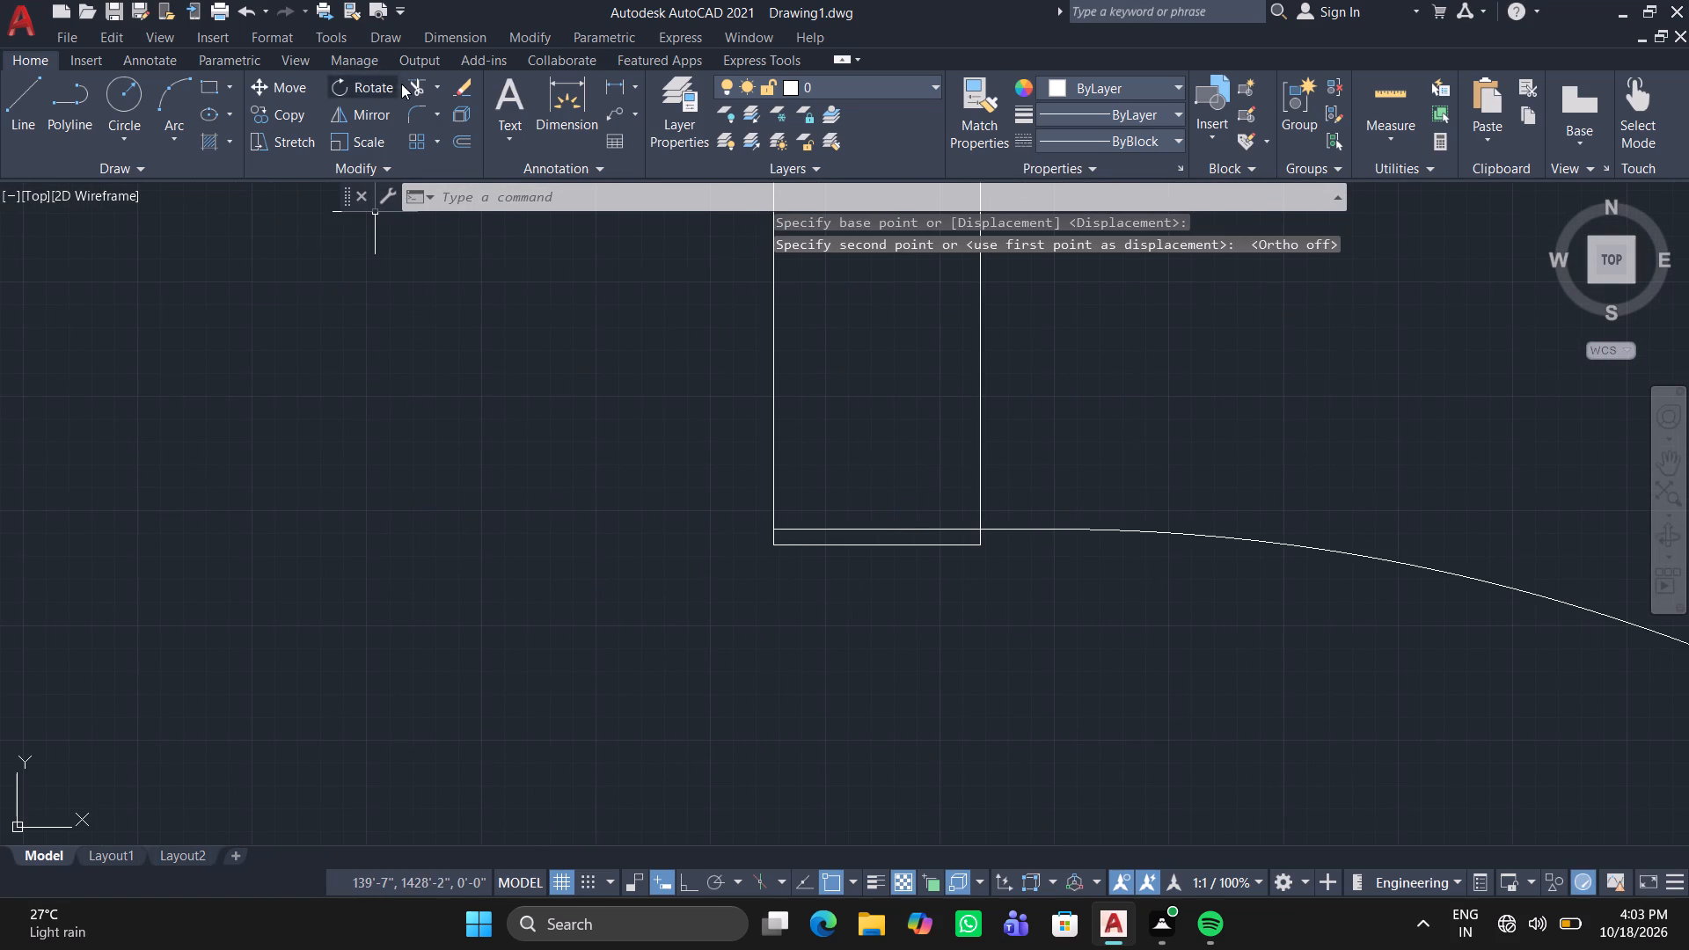
left_click(411, 84)
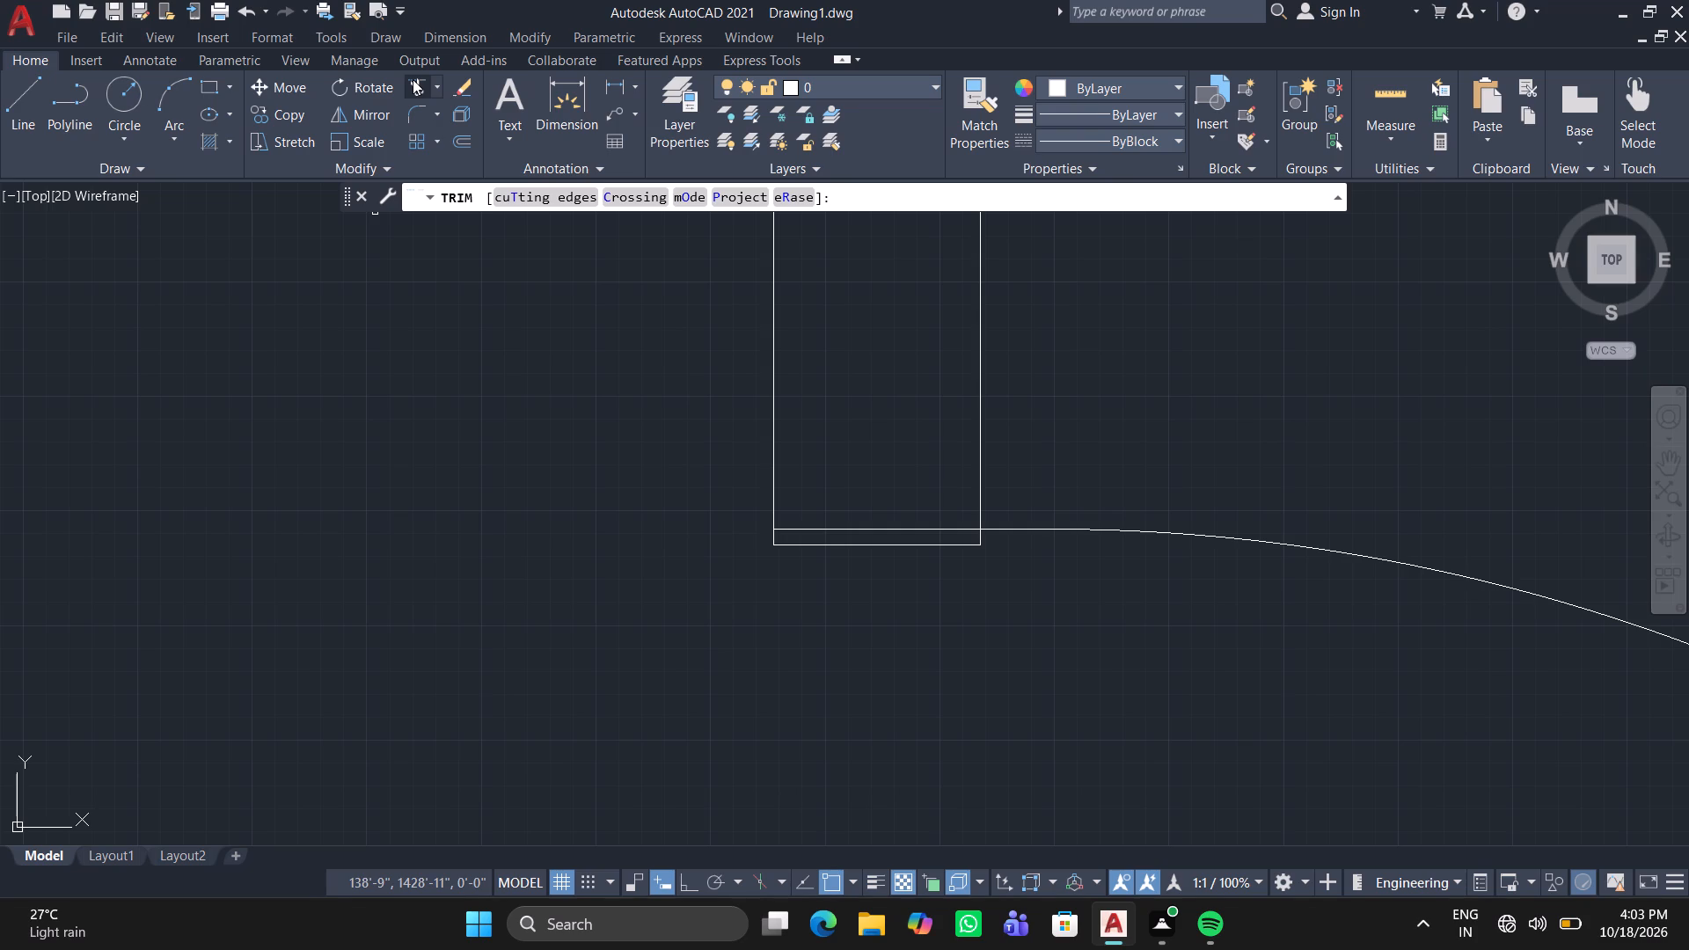
left_click(819, 543)
left_click_drag(771, 539, 759, 539)
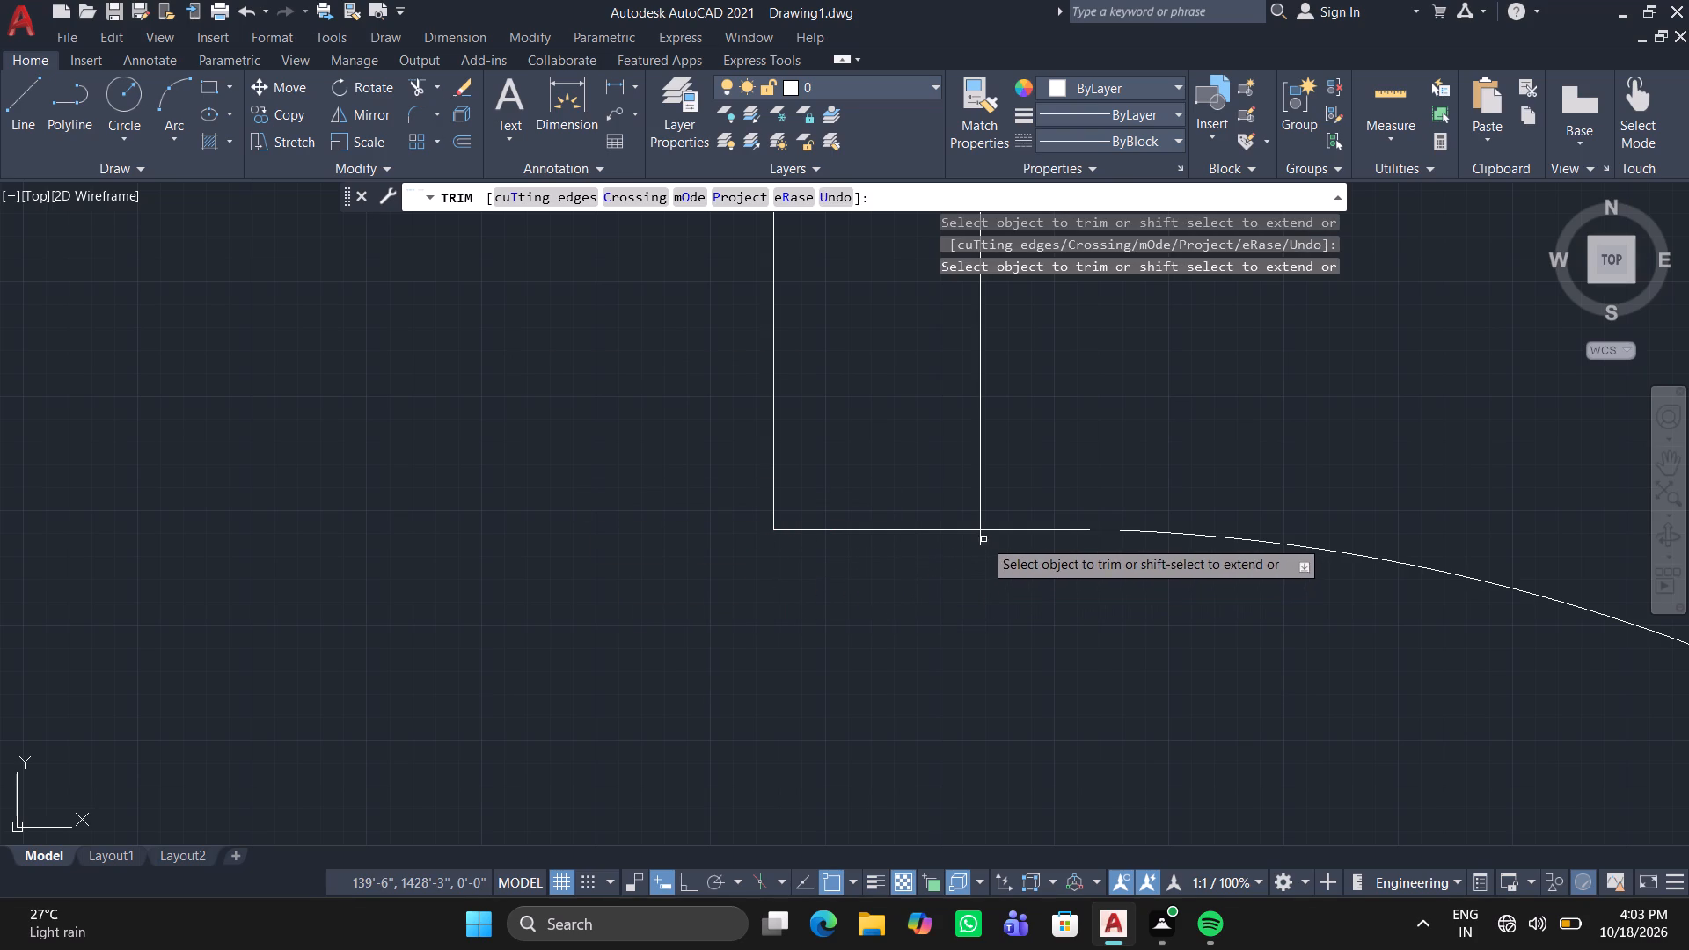
left_click_drag(983, 539, 961, 539)
left_click(564, 545)
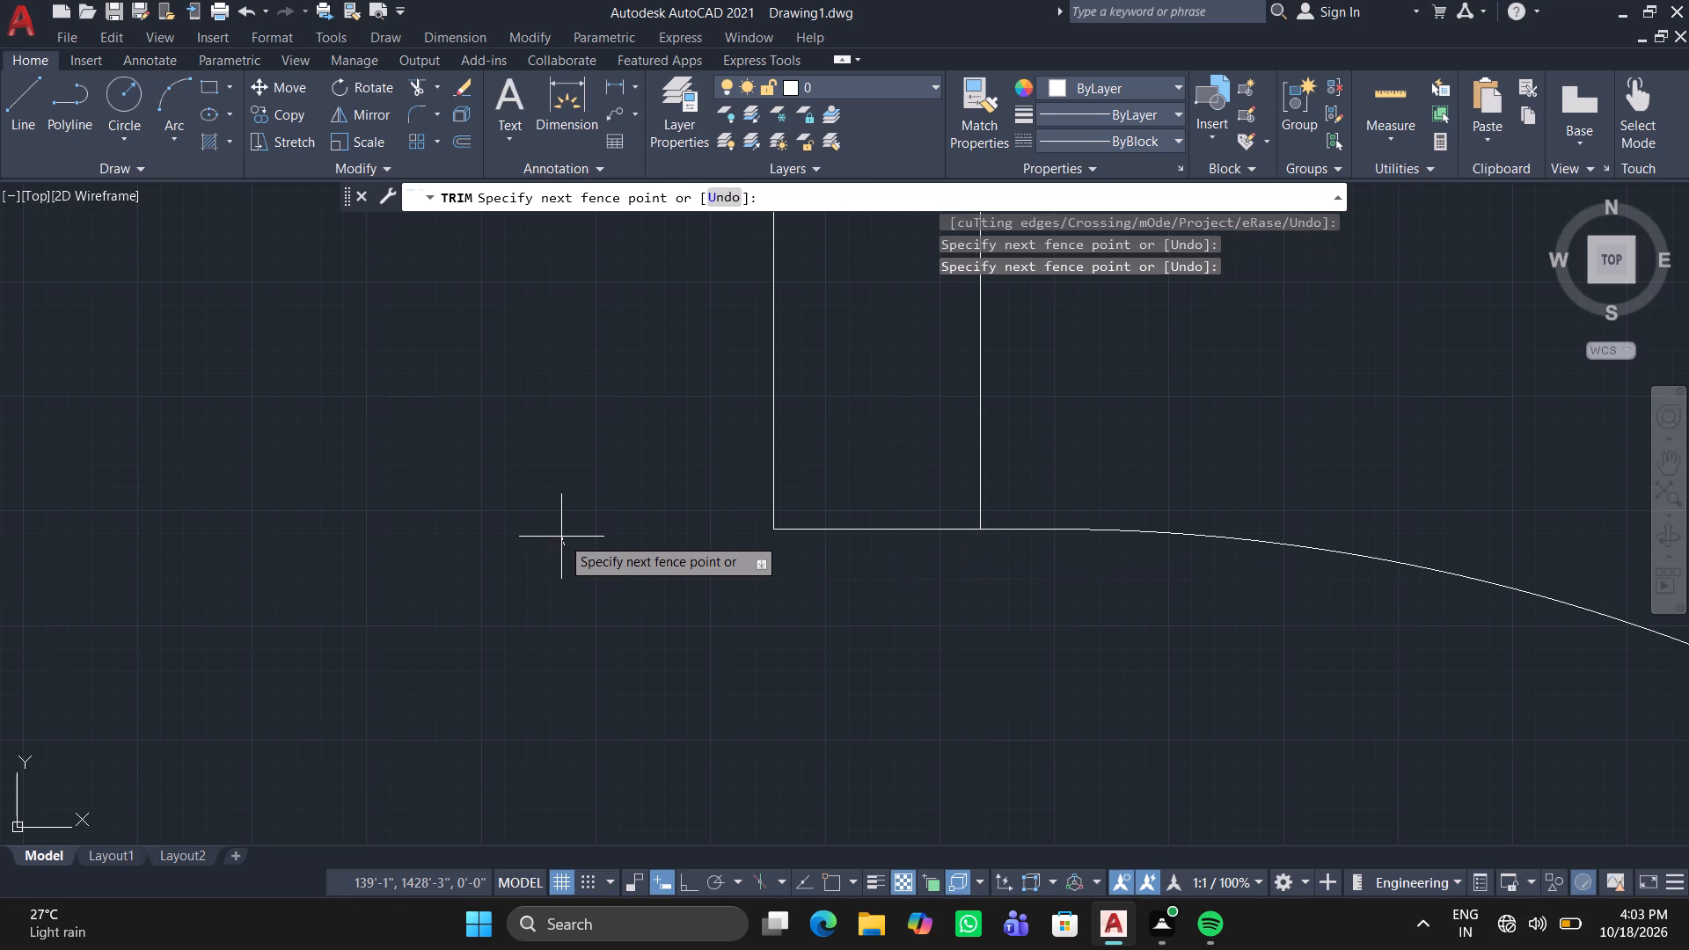
key("space")
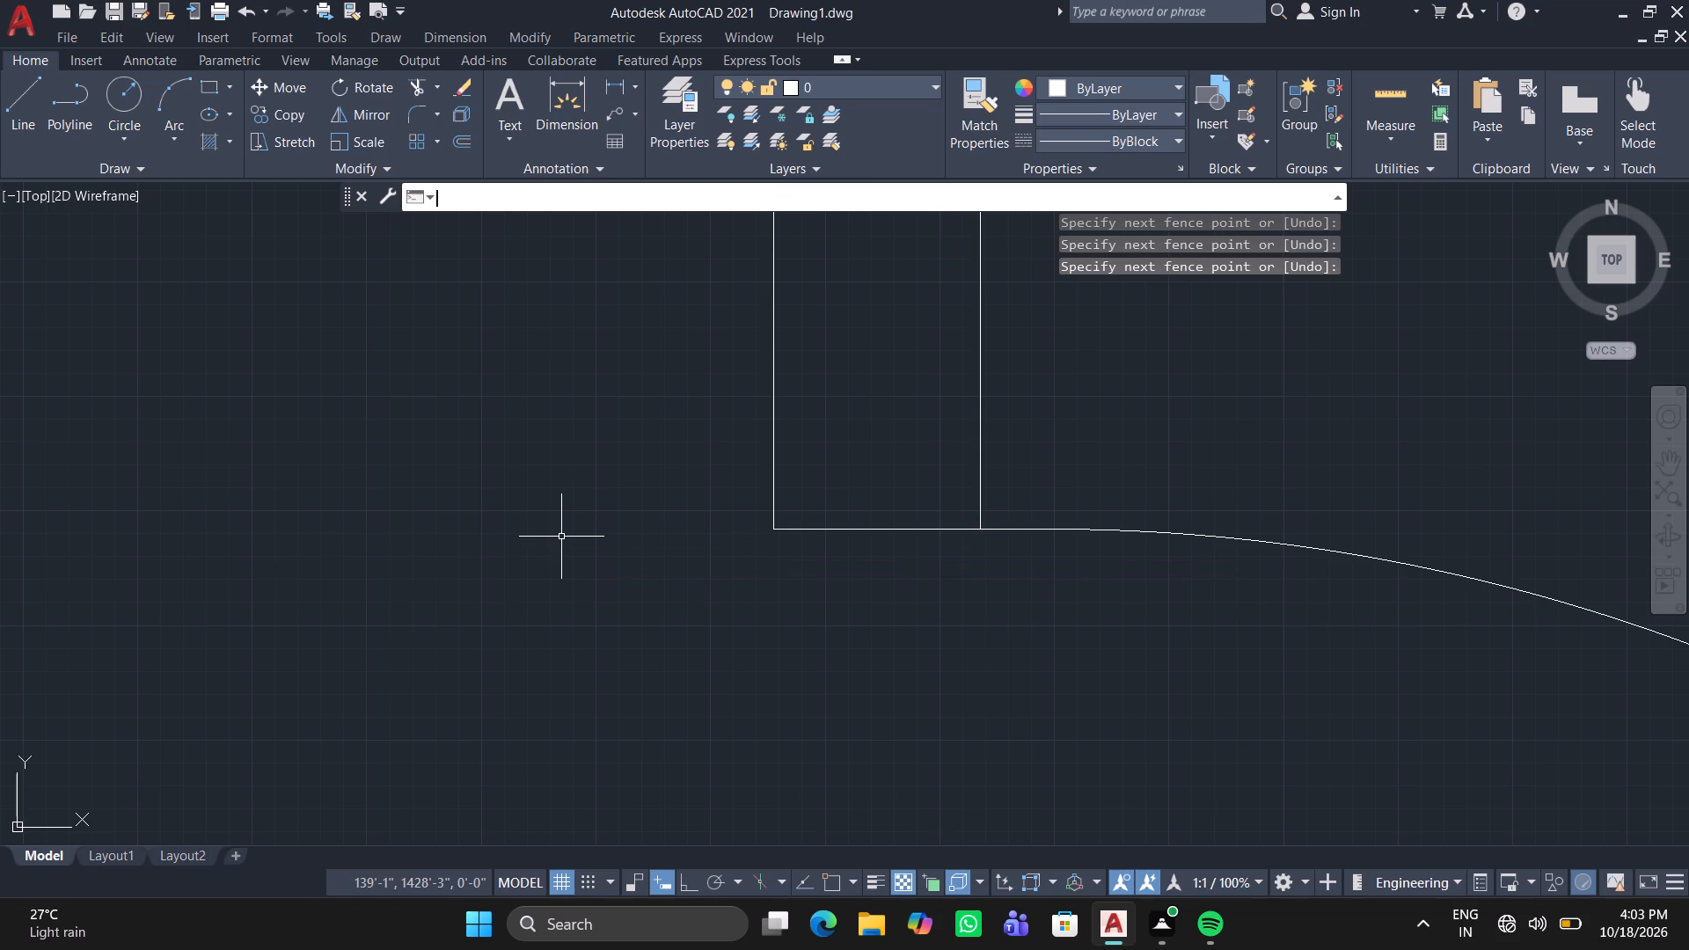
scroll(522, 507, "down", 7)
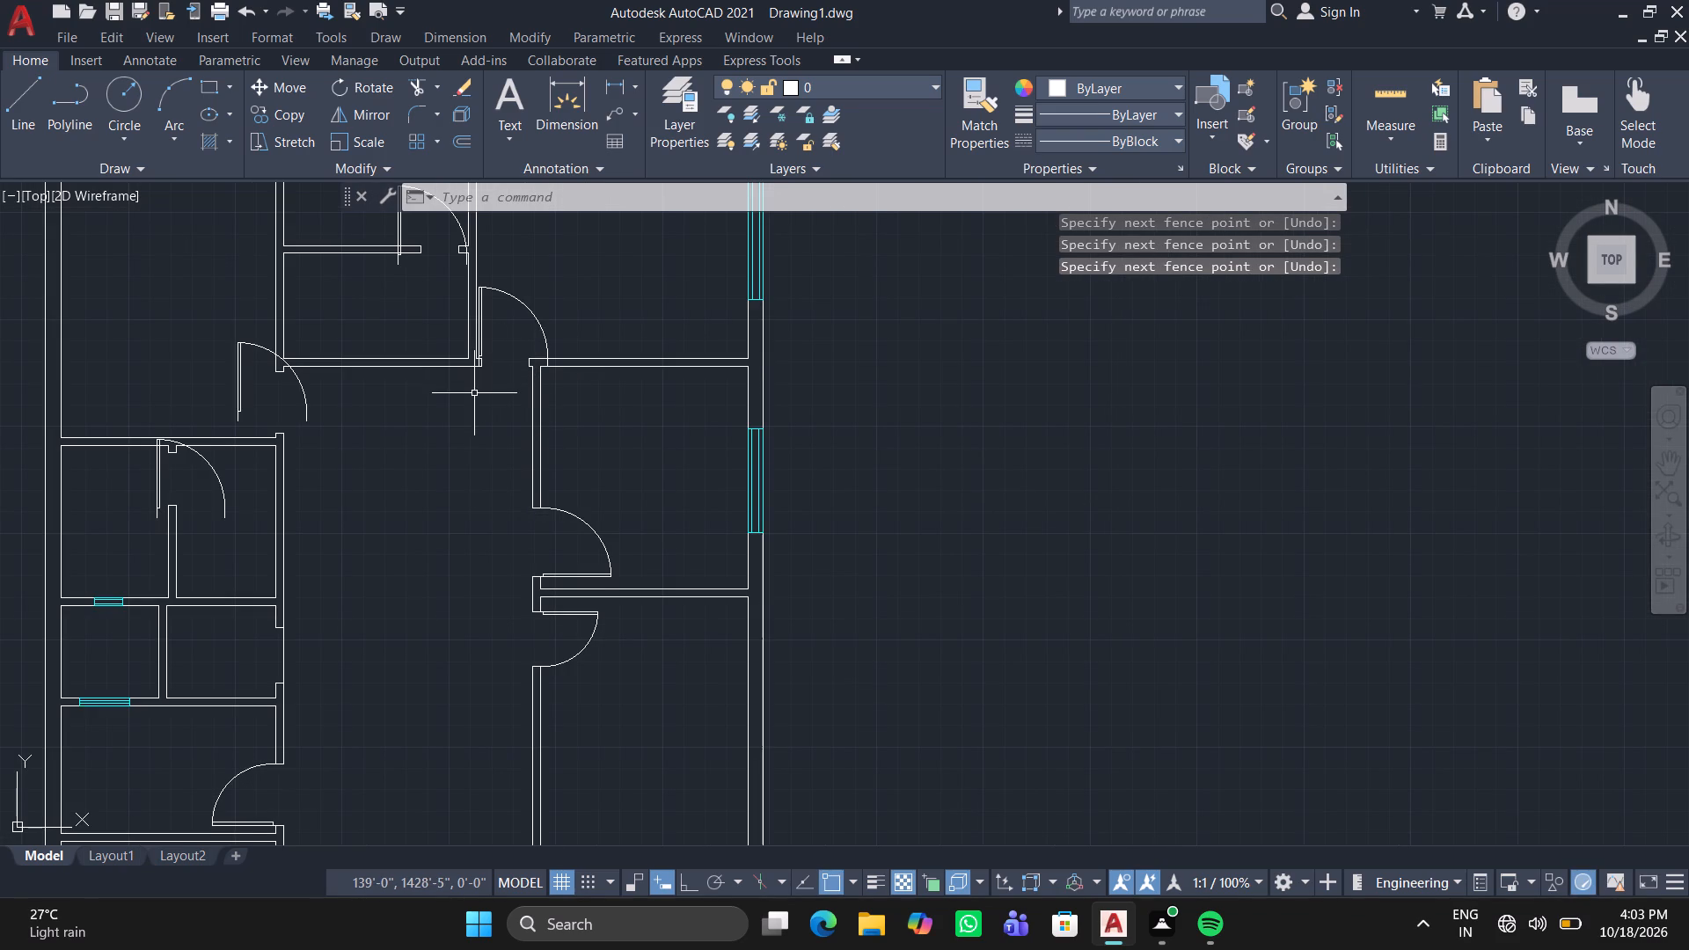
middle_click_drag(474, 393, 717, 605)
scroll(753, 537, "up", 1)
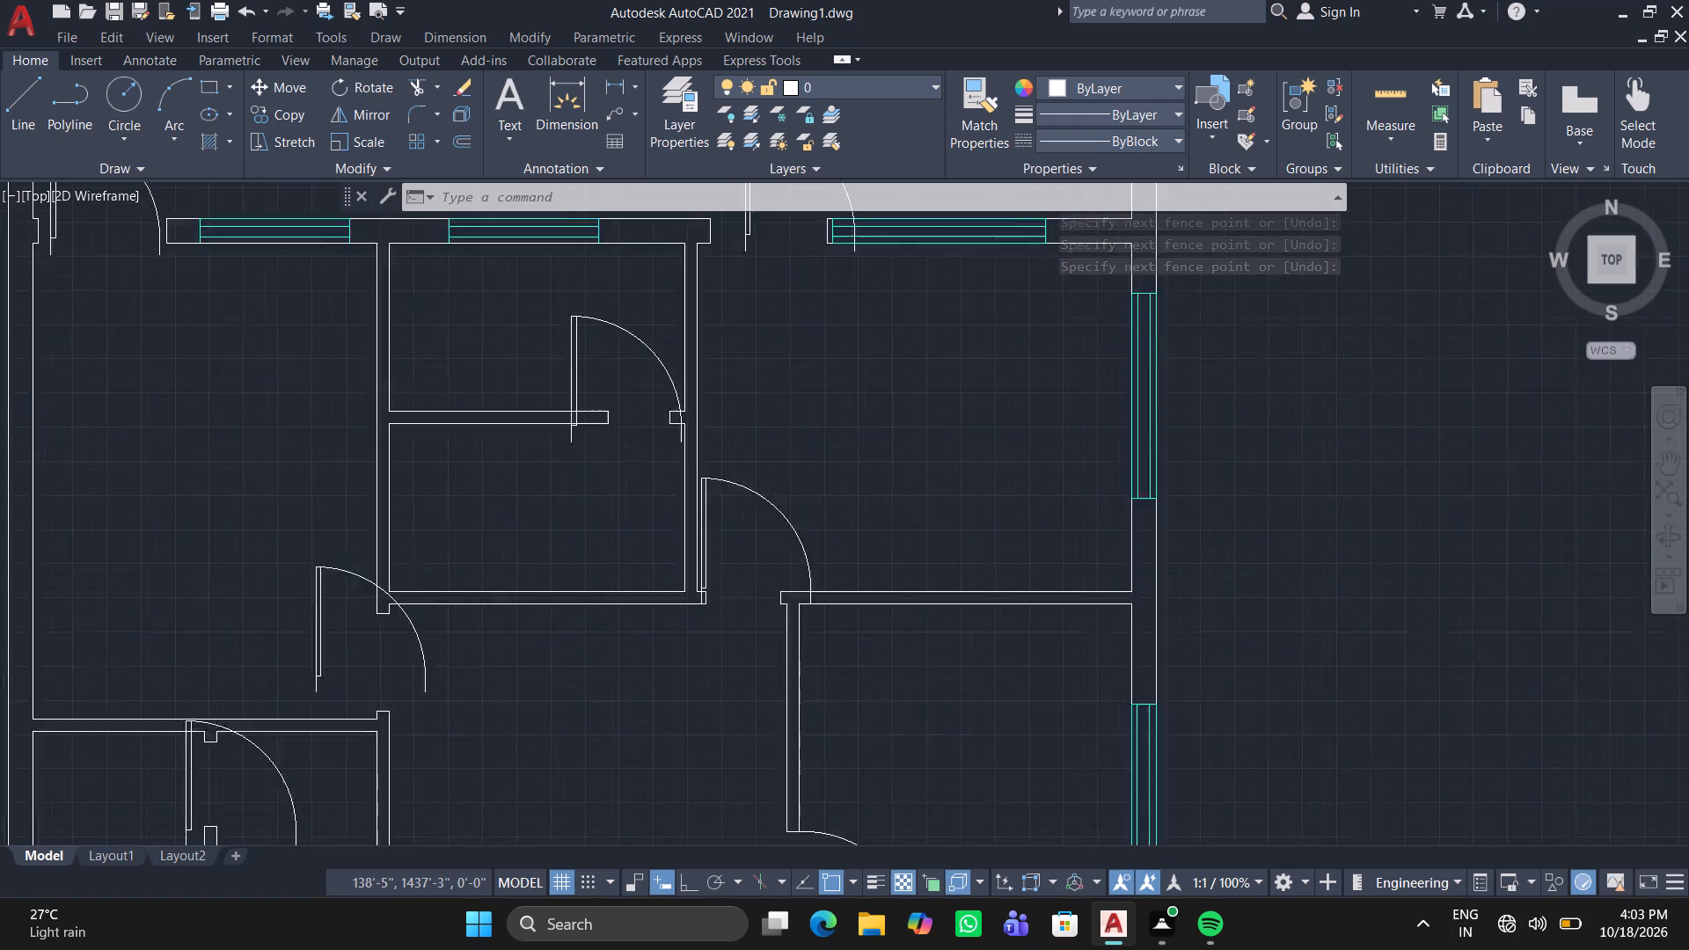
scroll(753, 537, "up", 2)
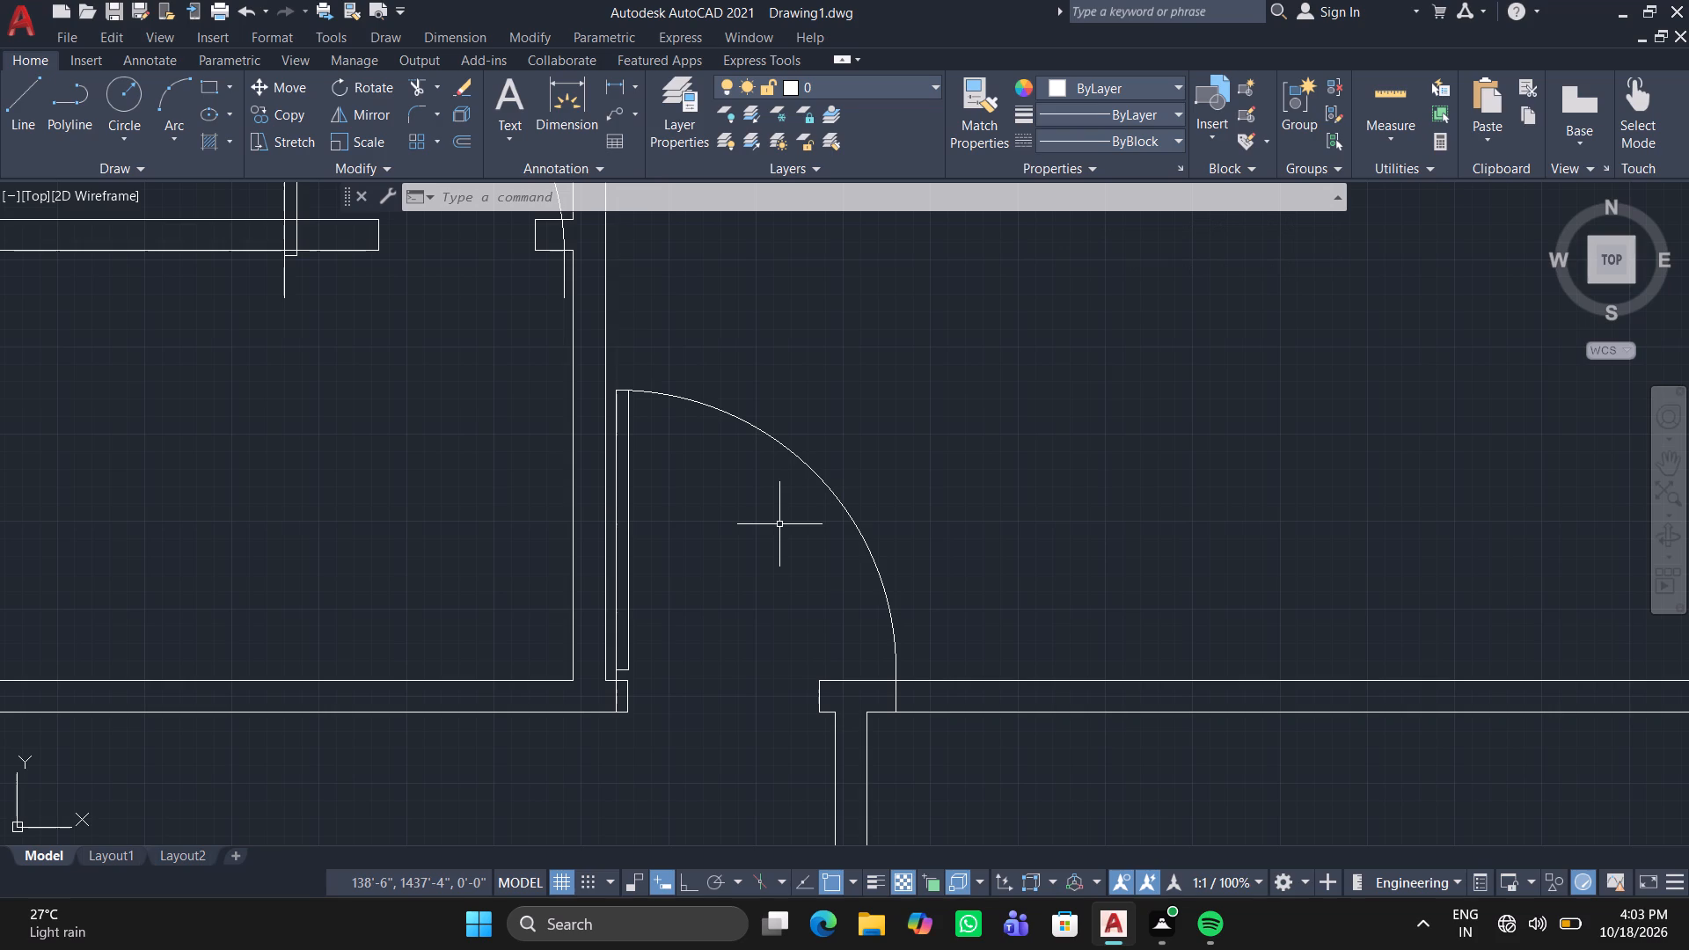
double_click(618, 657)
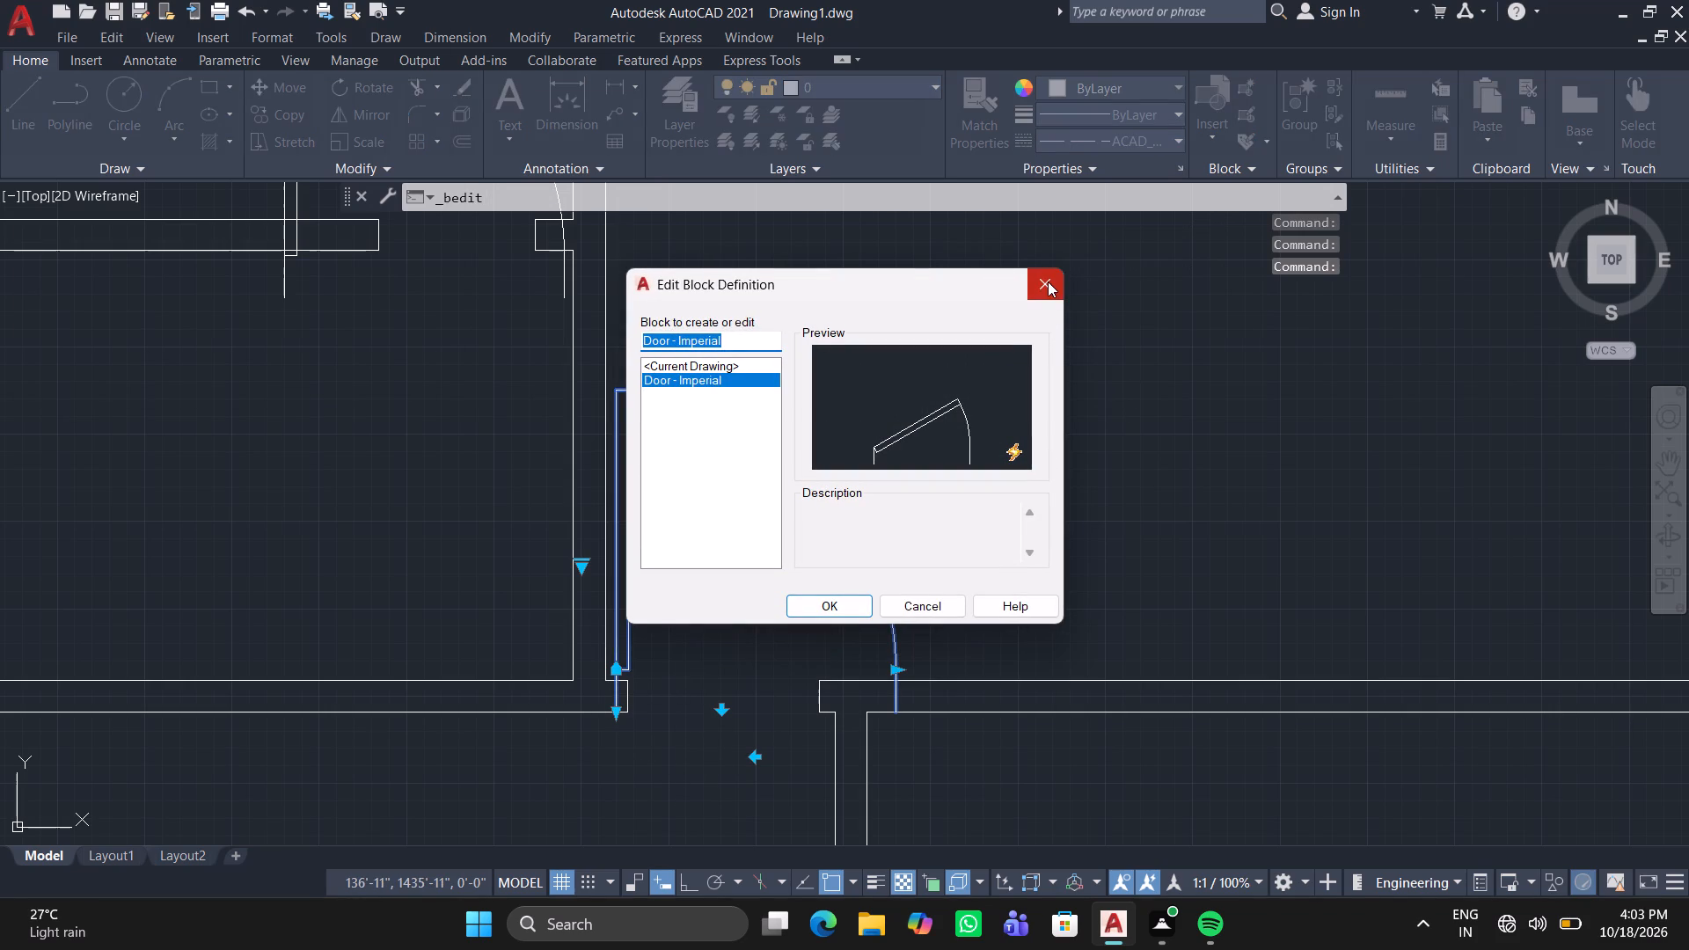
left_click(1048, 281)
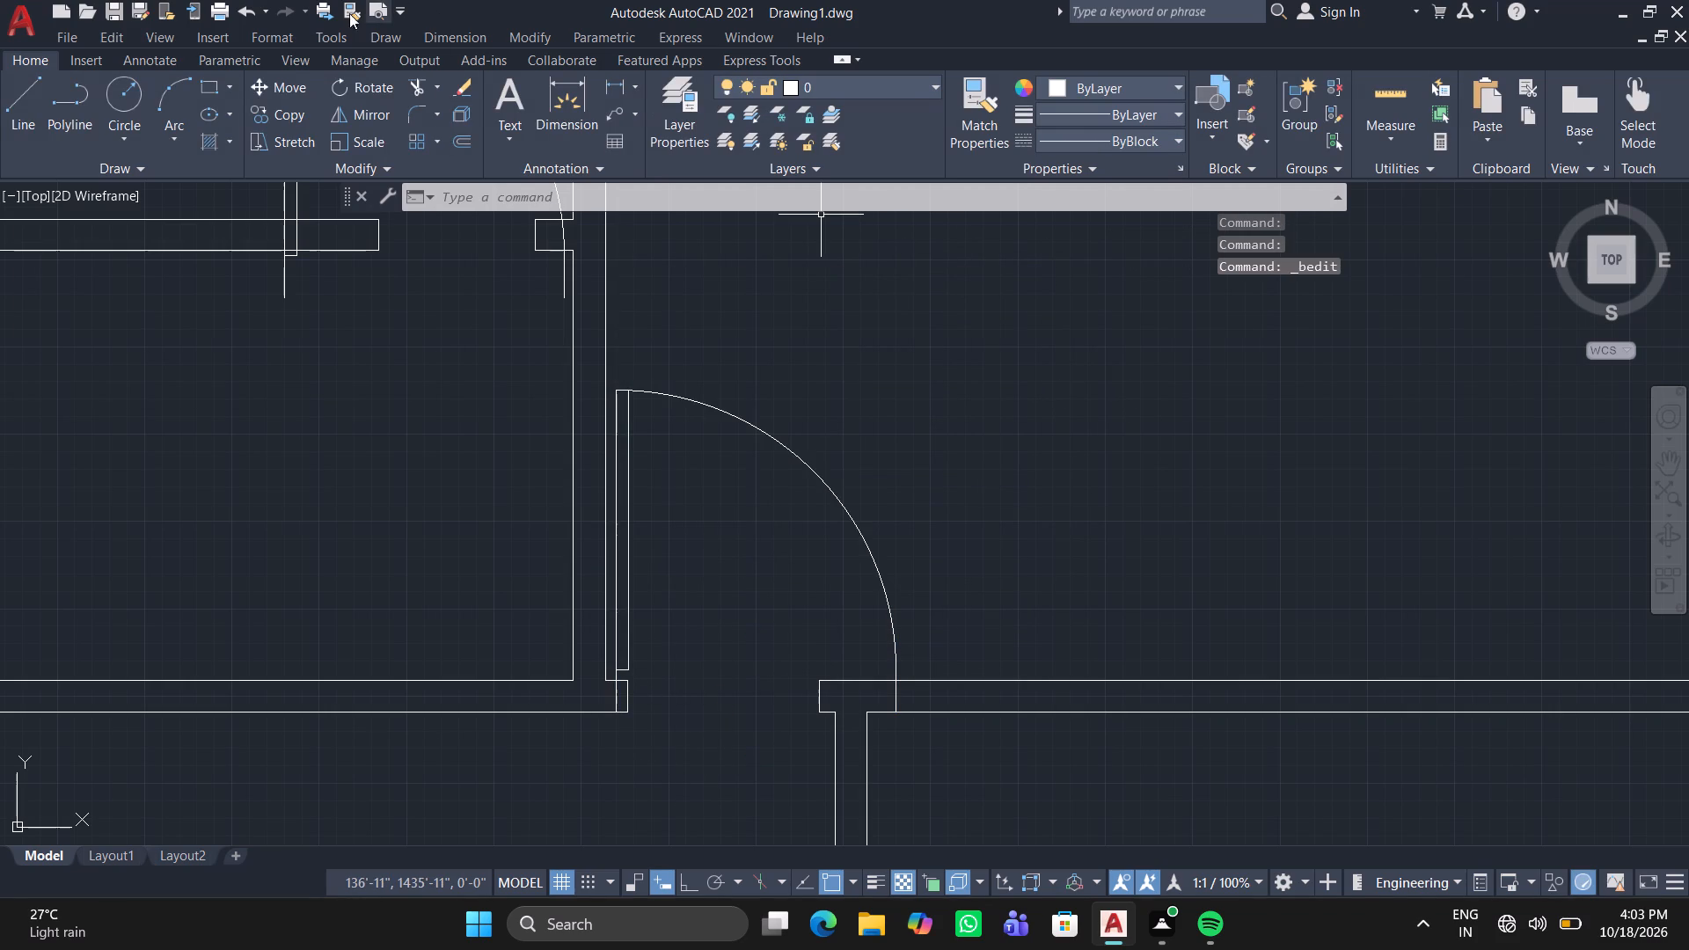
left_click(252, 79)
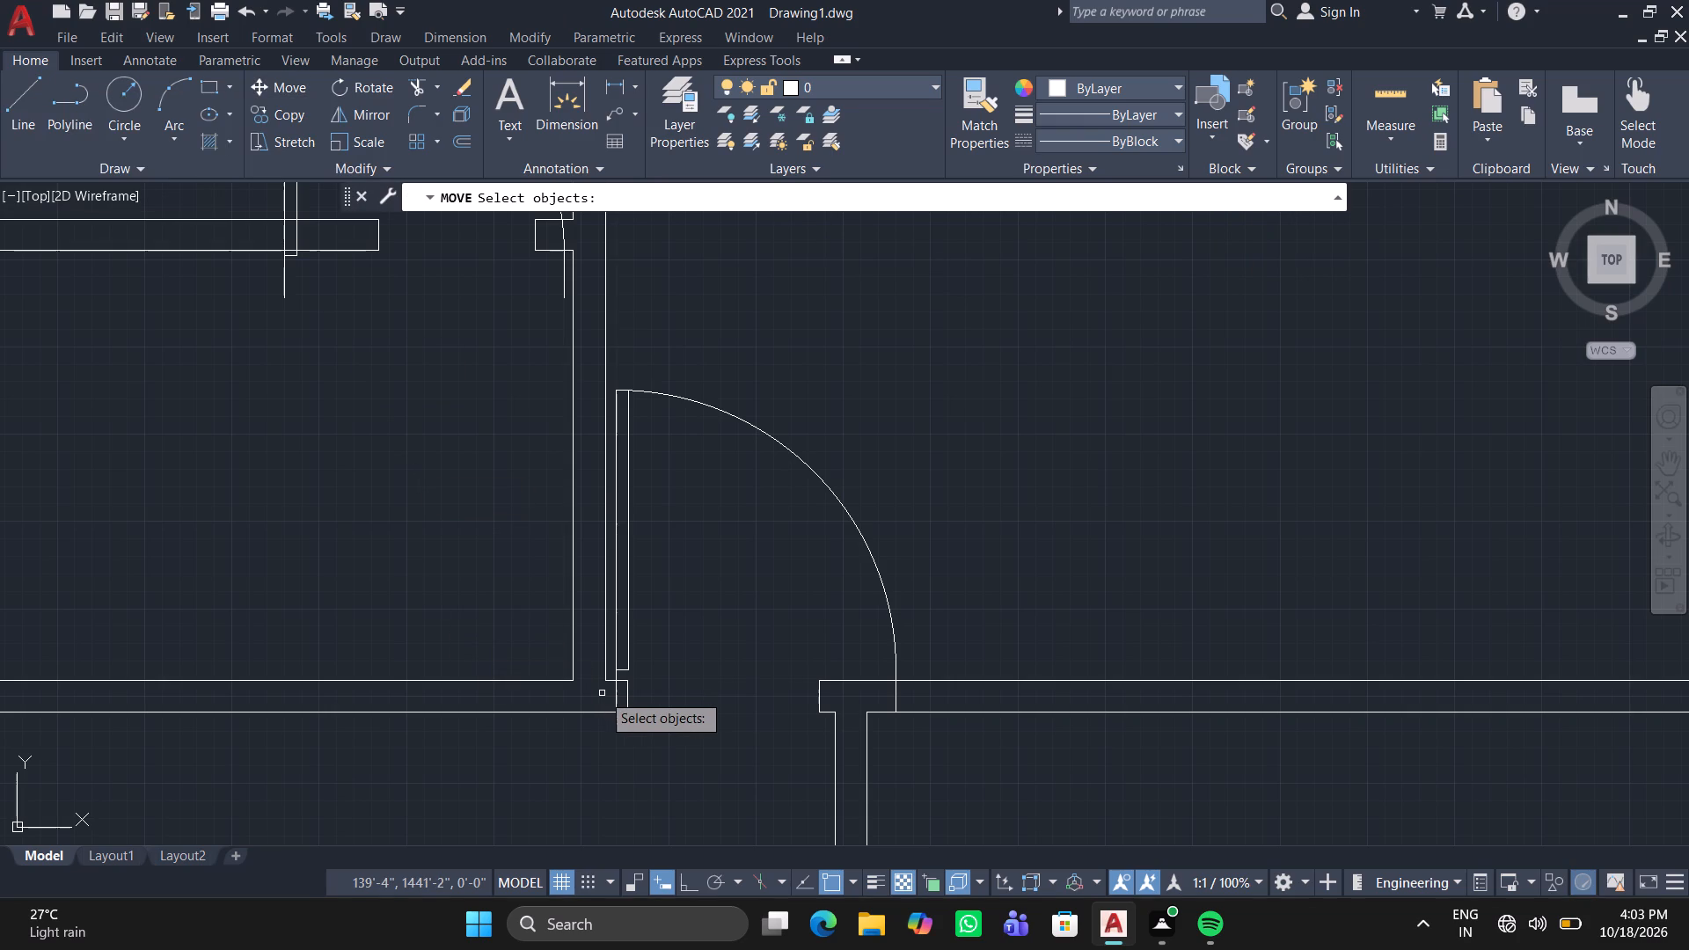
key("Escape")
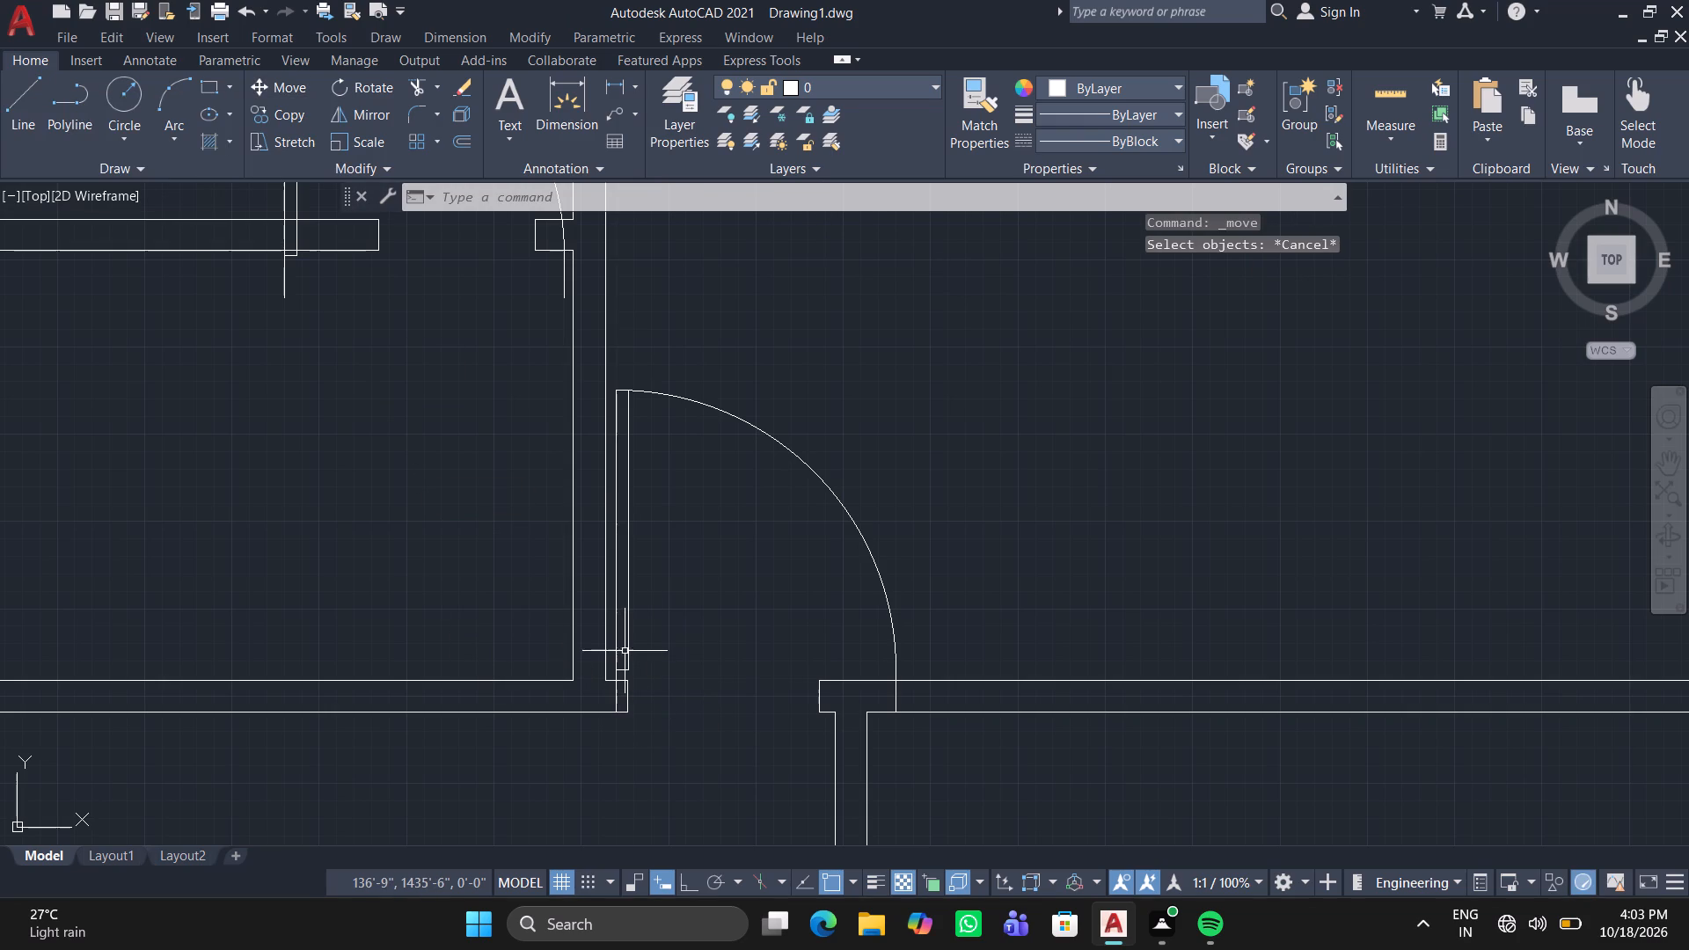
Move the door block above the right-hand room's top wall by its leaf-side frame end onto the left jamb's lower outer corner.
left_click(629, 645)
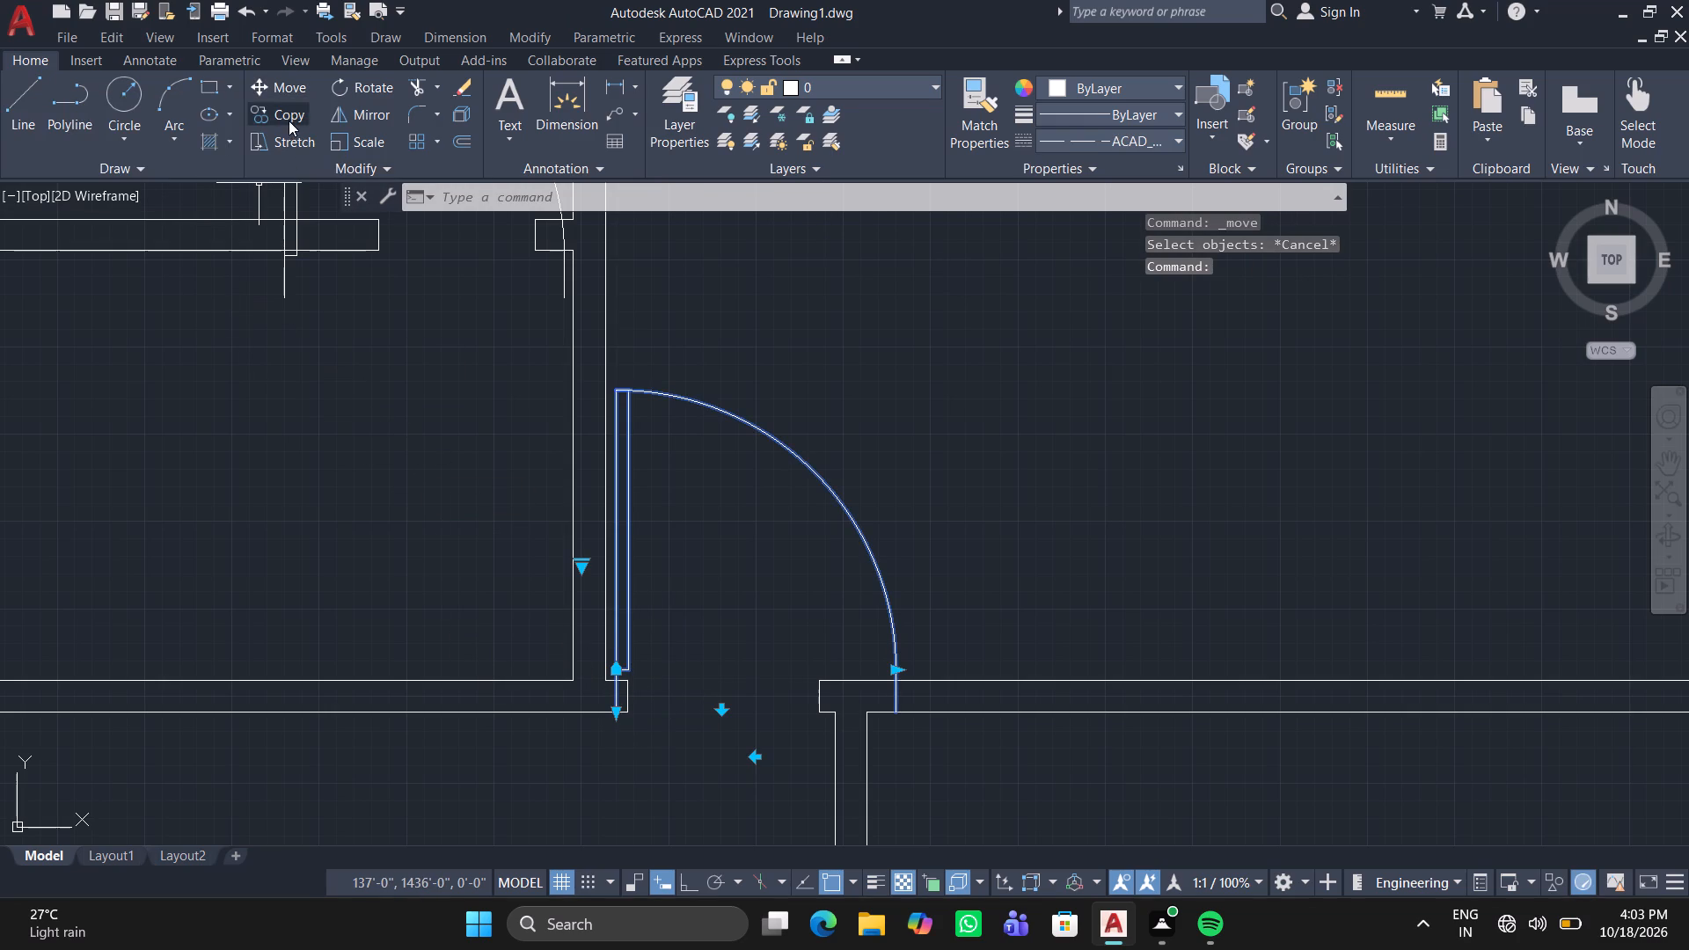
left_click(260, 82)
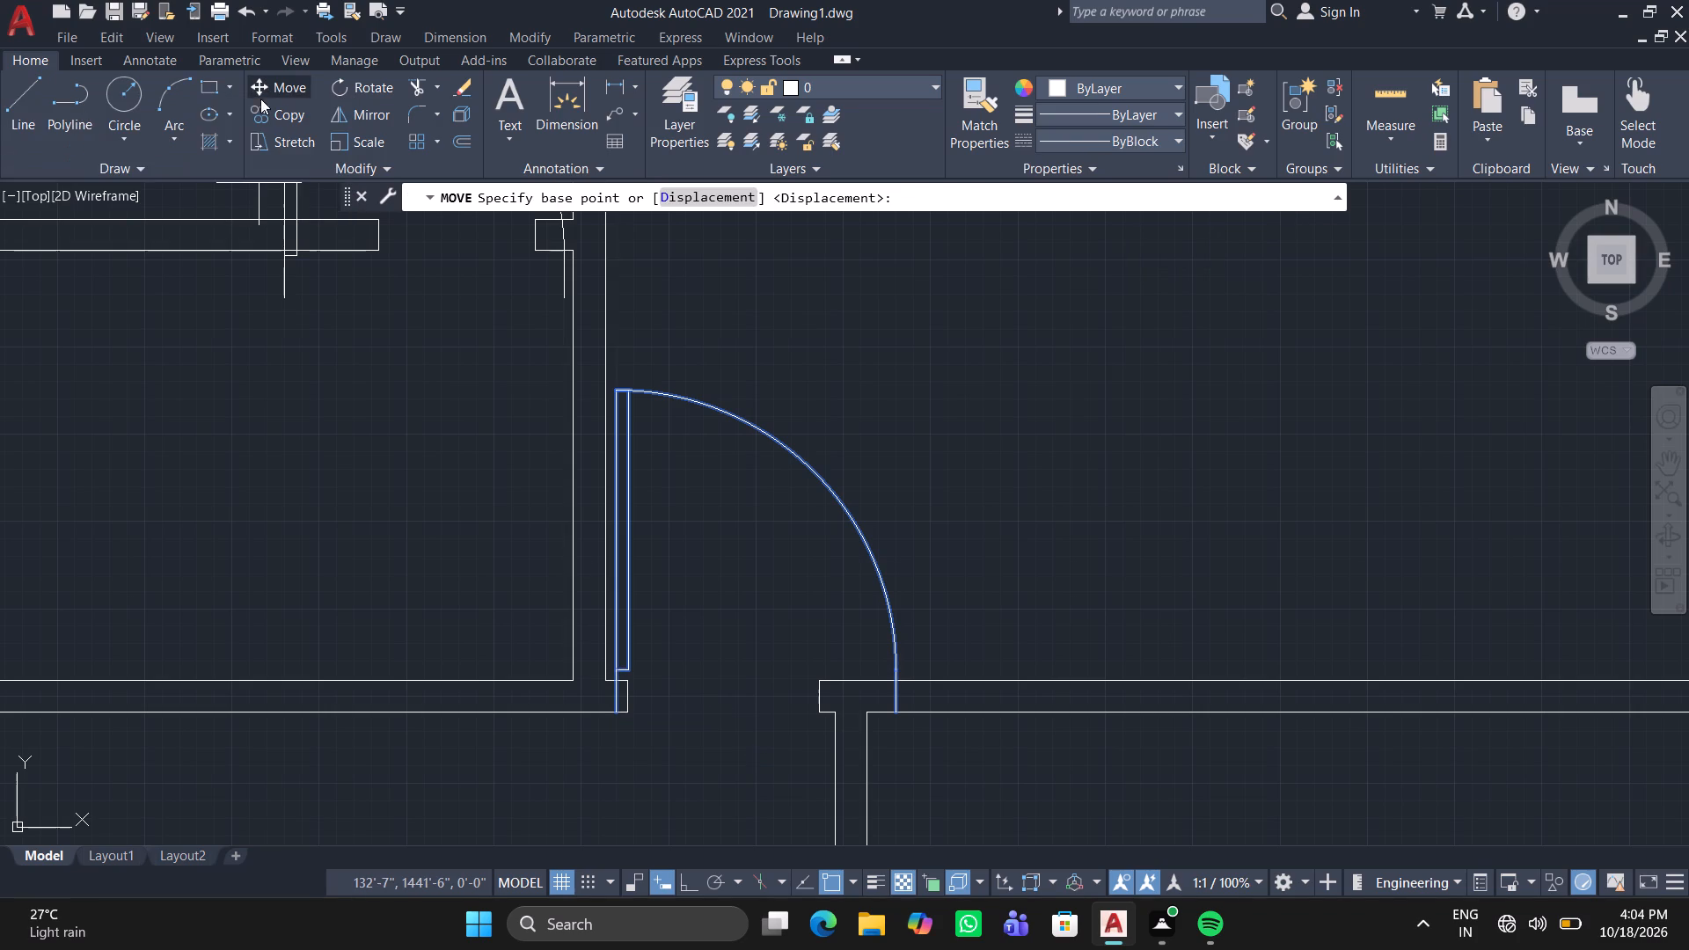
scroll(625, 718, "up", 3)
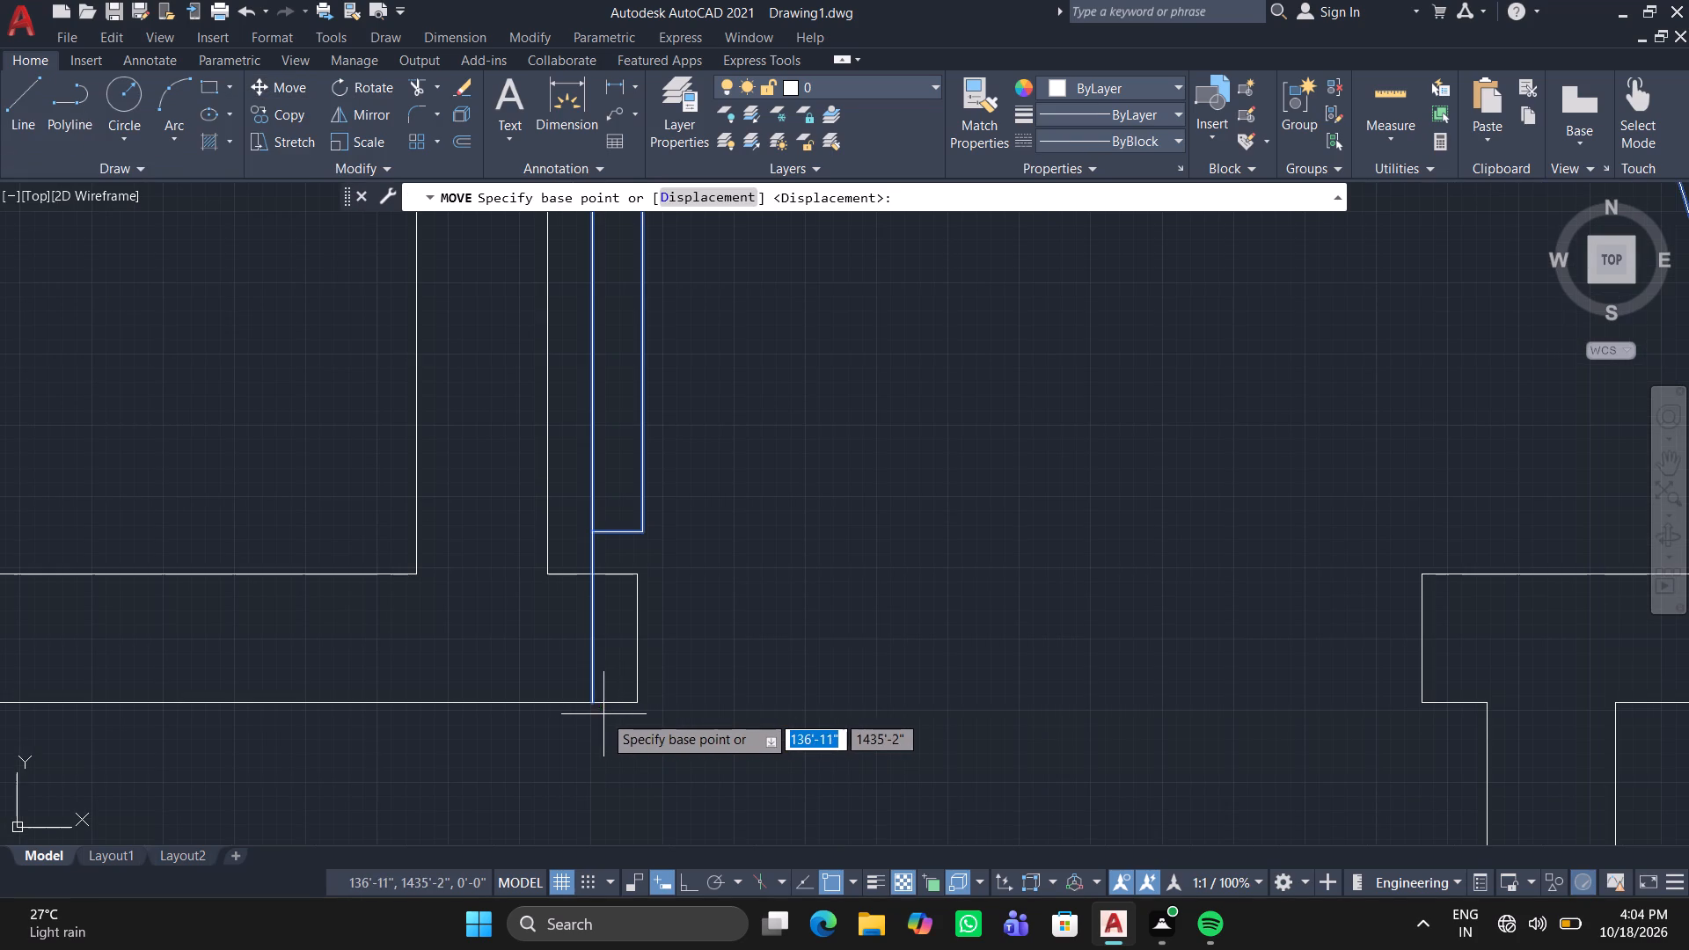
left_click(594, 711)
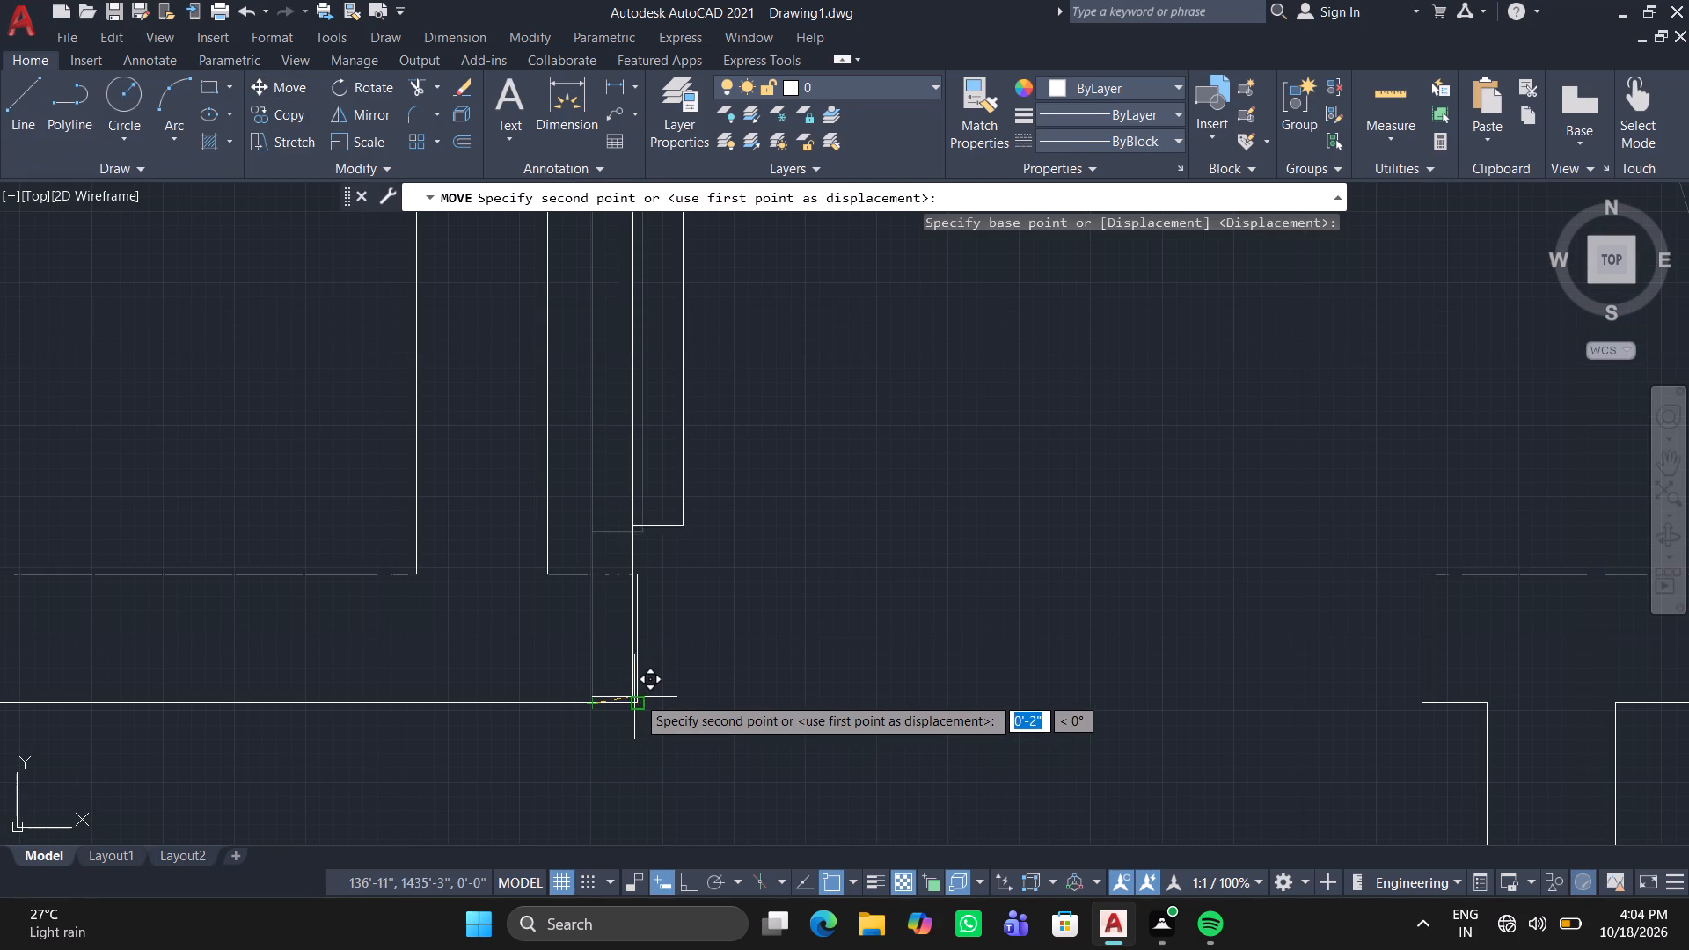
left_click(637, 696)
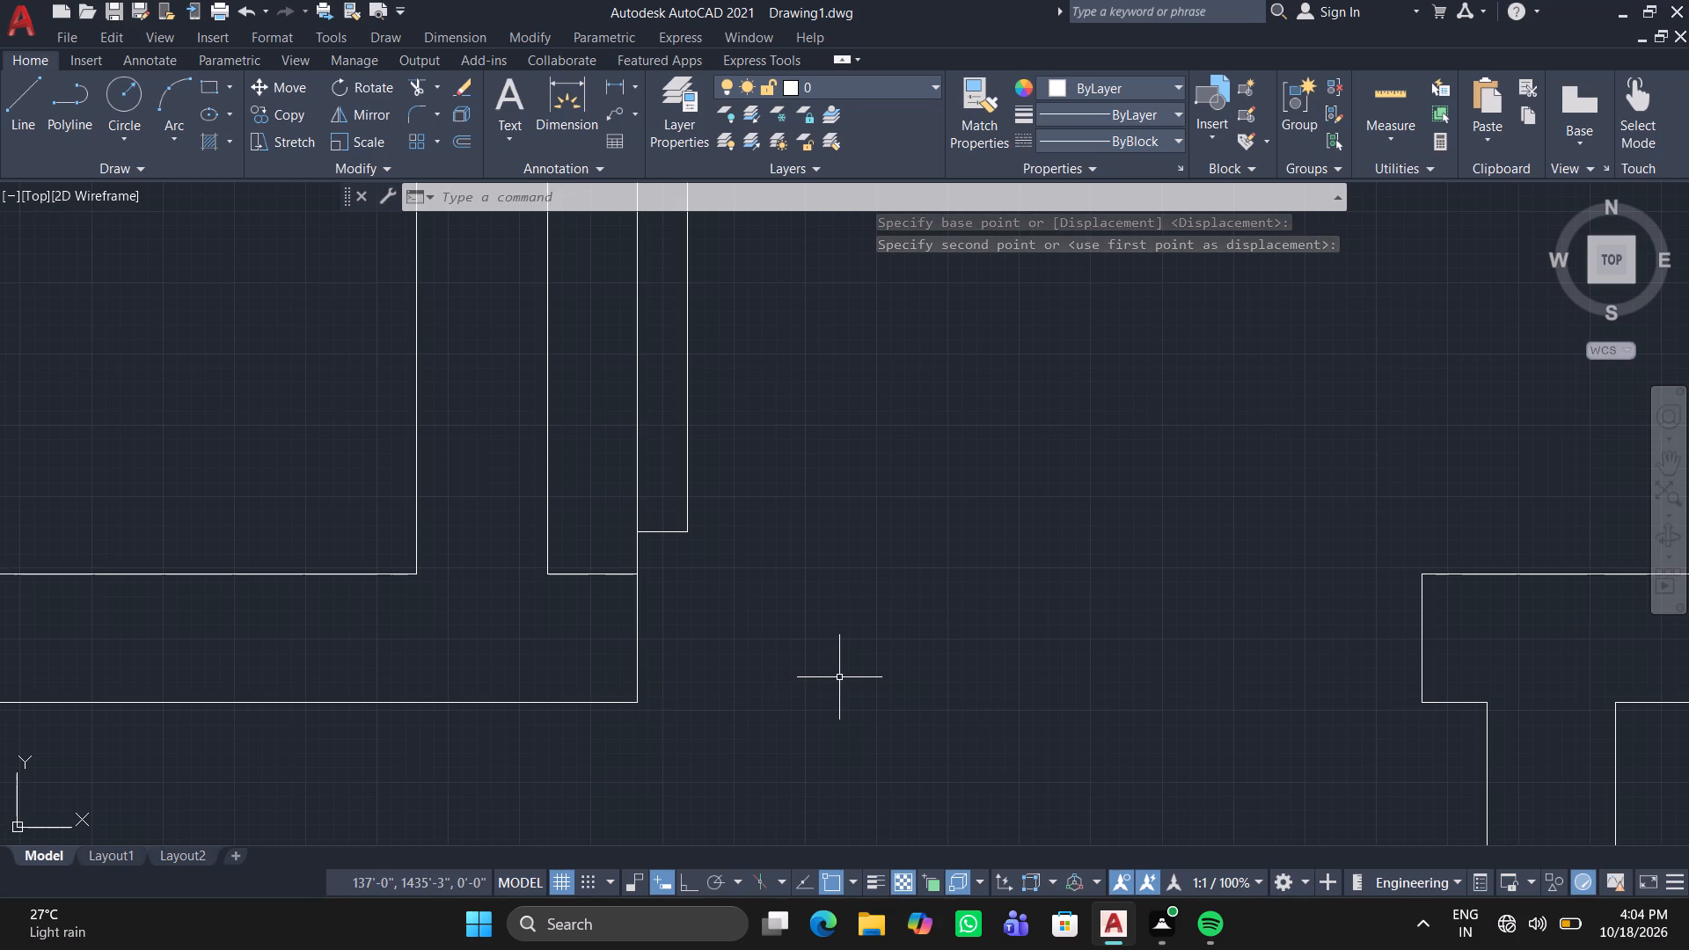
Narrow the moved door block from its arc side so its frame line sits just inside the opening's right jamb.
scroll(912, 655, "down", 4)
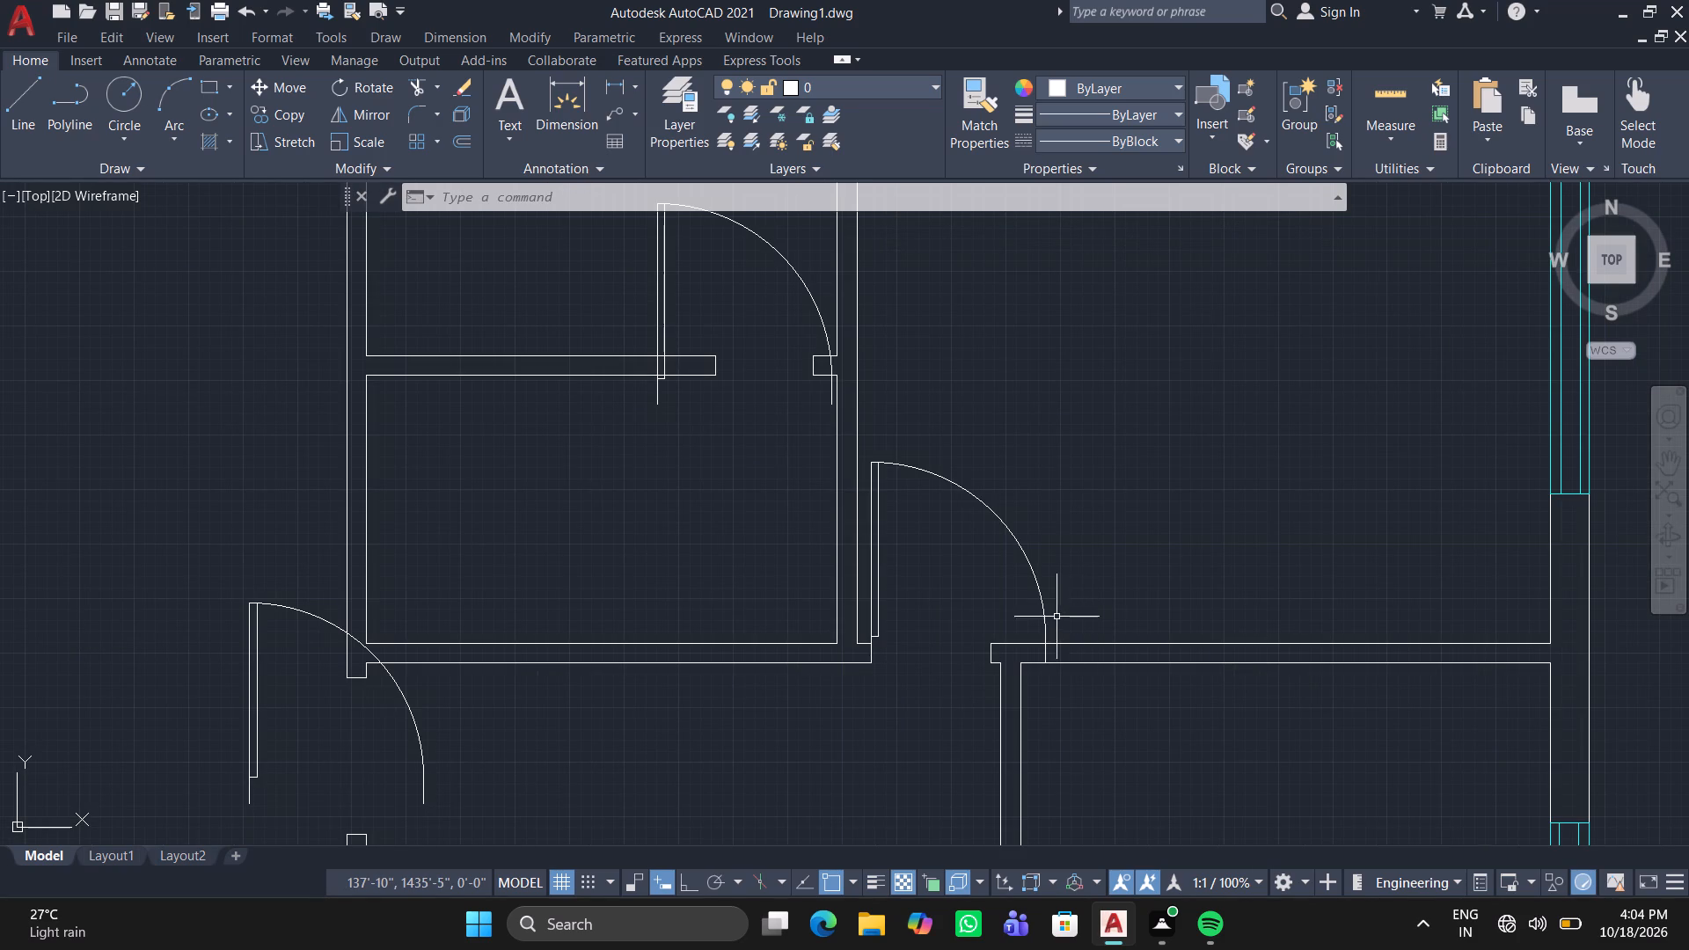
left_click(1045, 621)
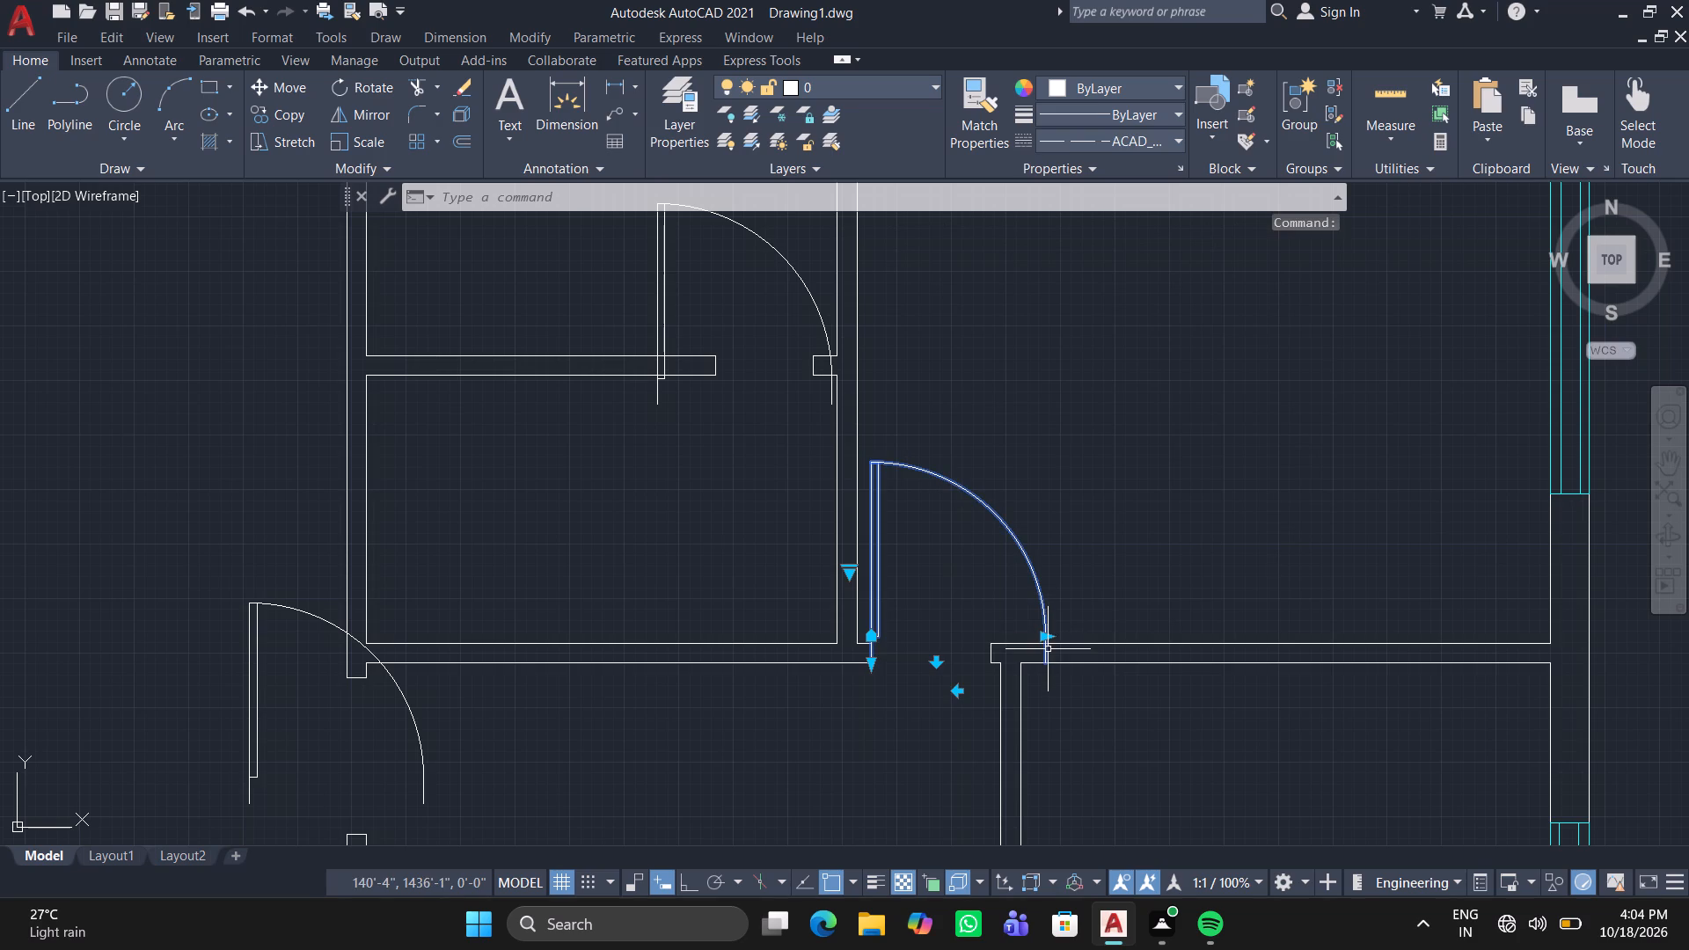
left_click(1048, 641)
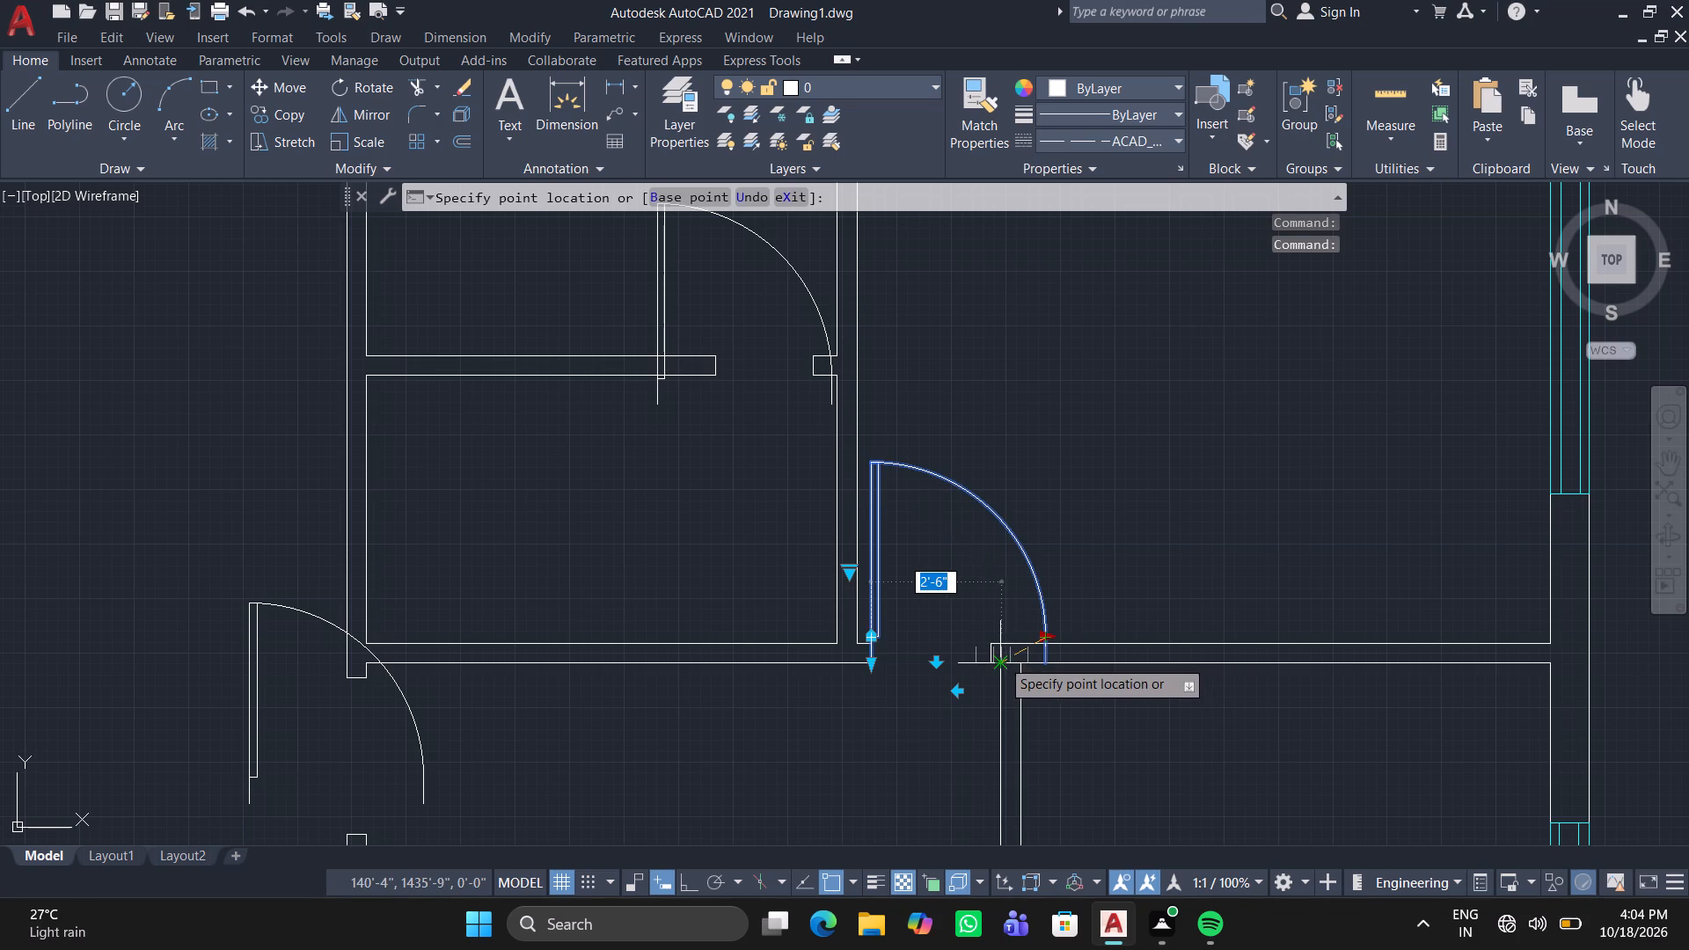
scroll(999, 659, "up", 4)
left_click(949, 684)
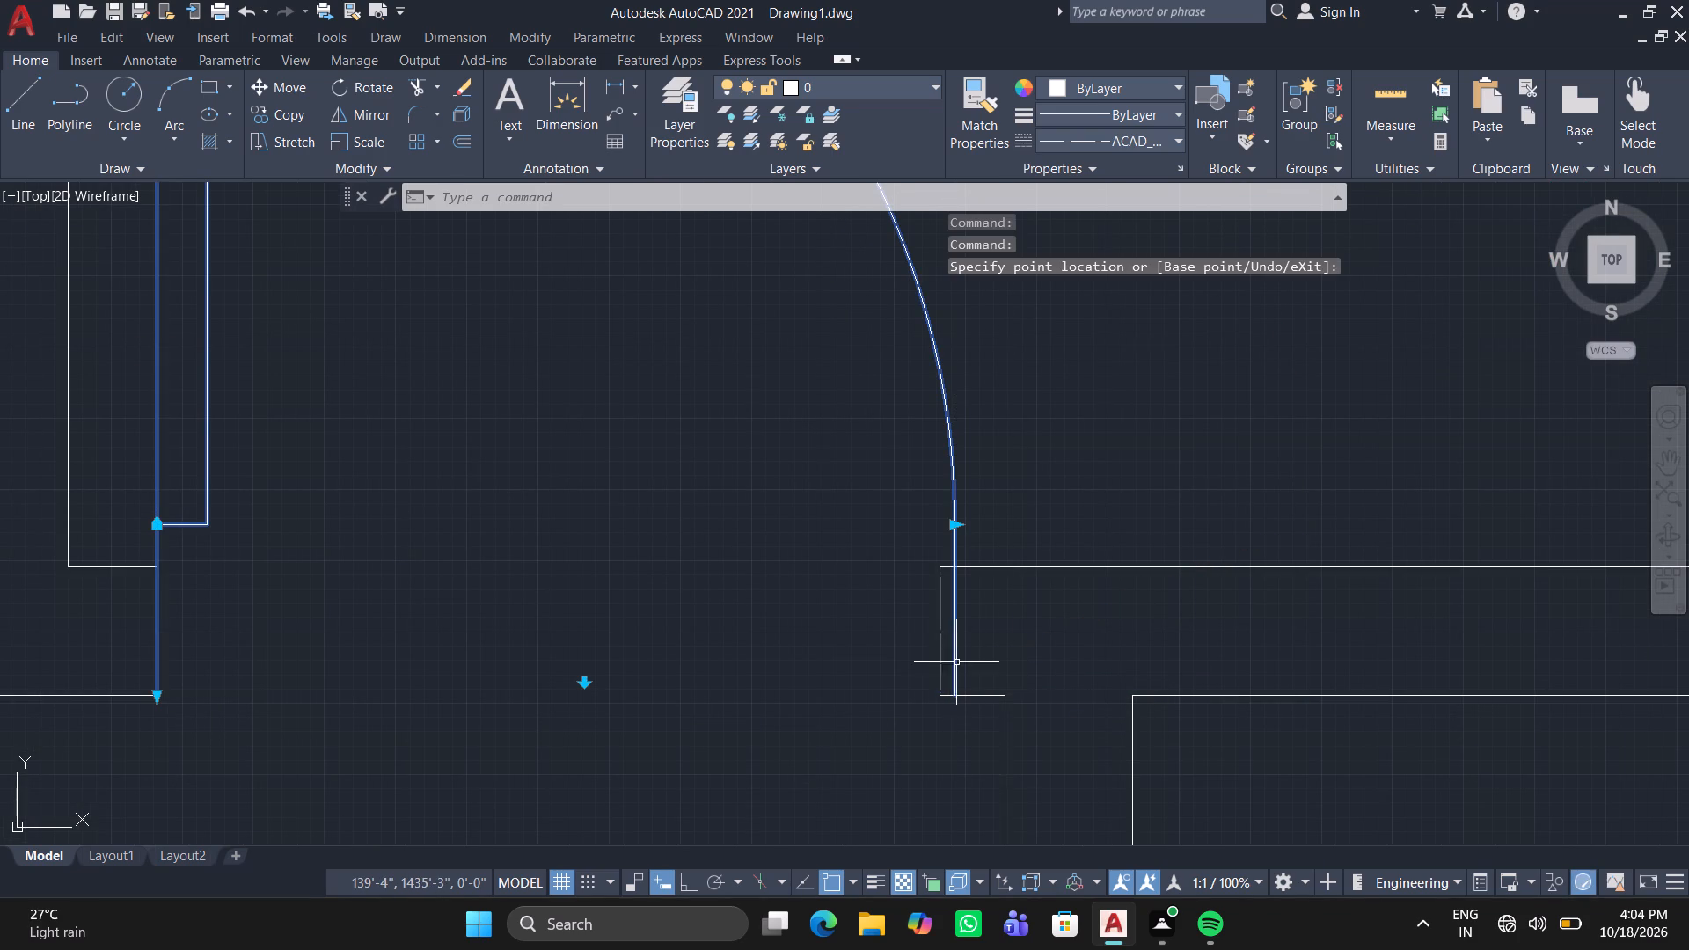
key("Escape")
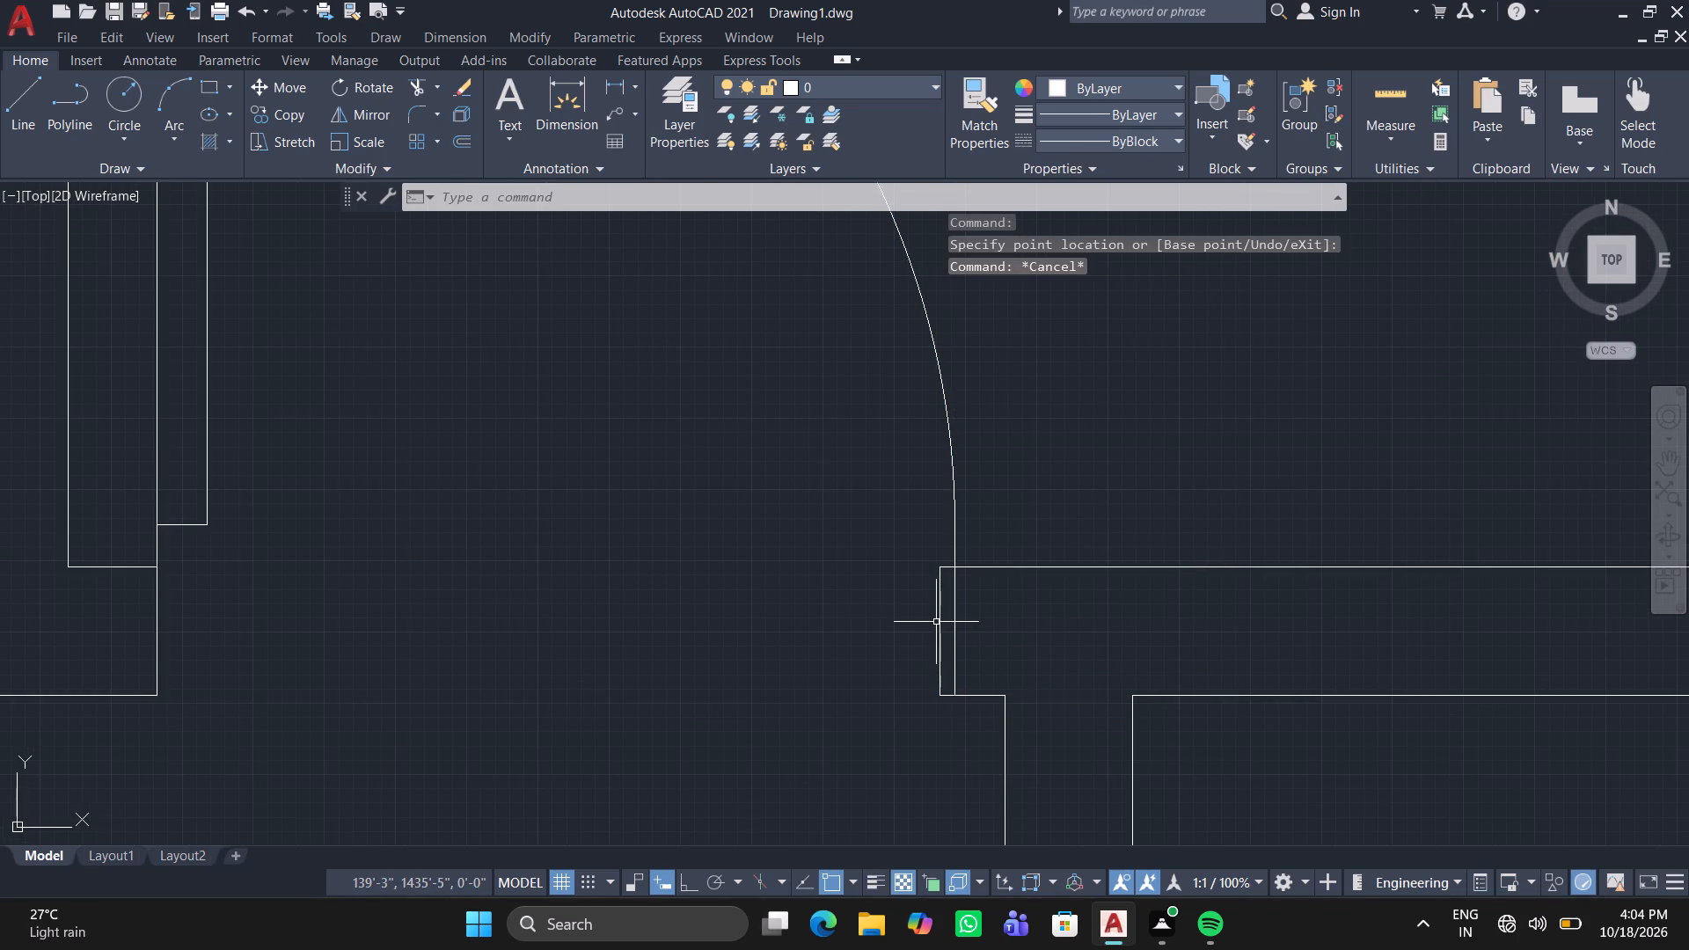
Trim the right jamb's cap line and the two short wall line stubs left of the door's arc-side frame line.
type("tr")
key("Return")
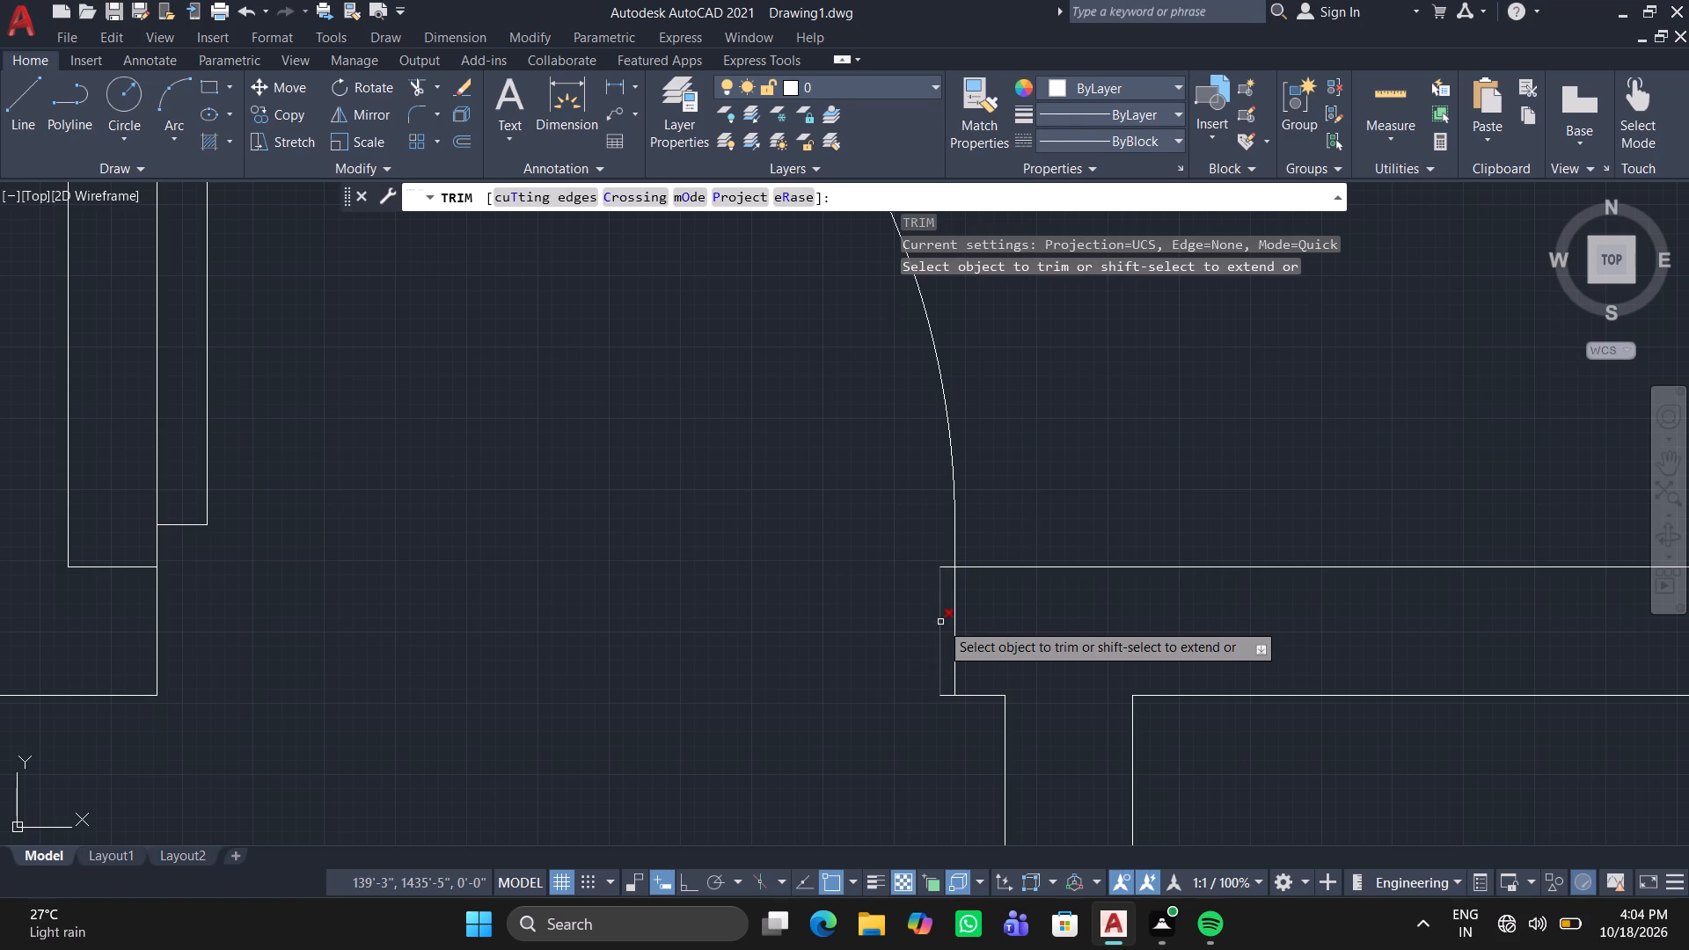
left_click(940, 622)
left_click(944, 563)
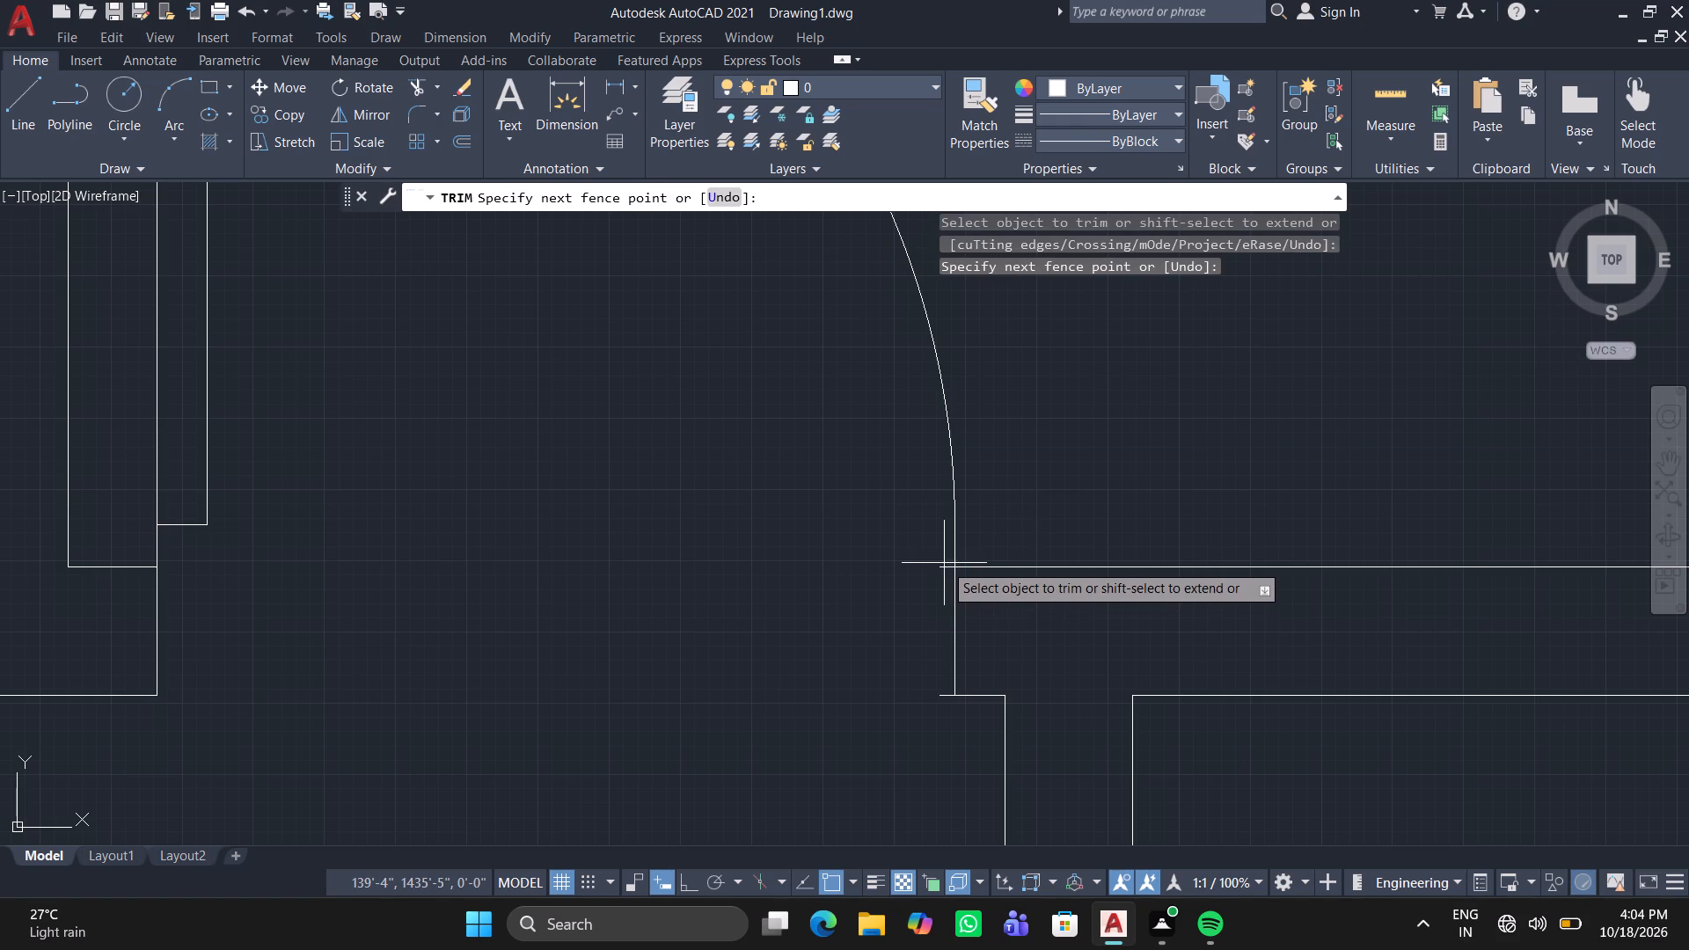
left_click(949, 722)
key("Escape")
Flip the door block at the small rooms' partition gap so it opens into the lower room and hangs on the right side.
scroll(843, 671, "down", 4)
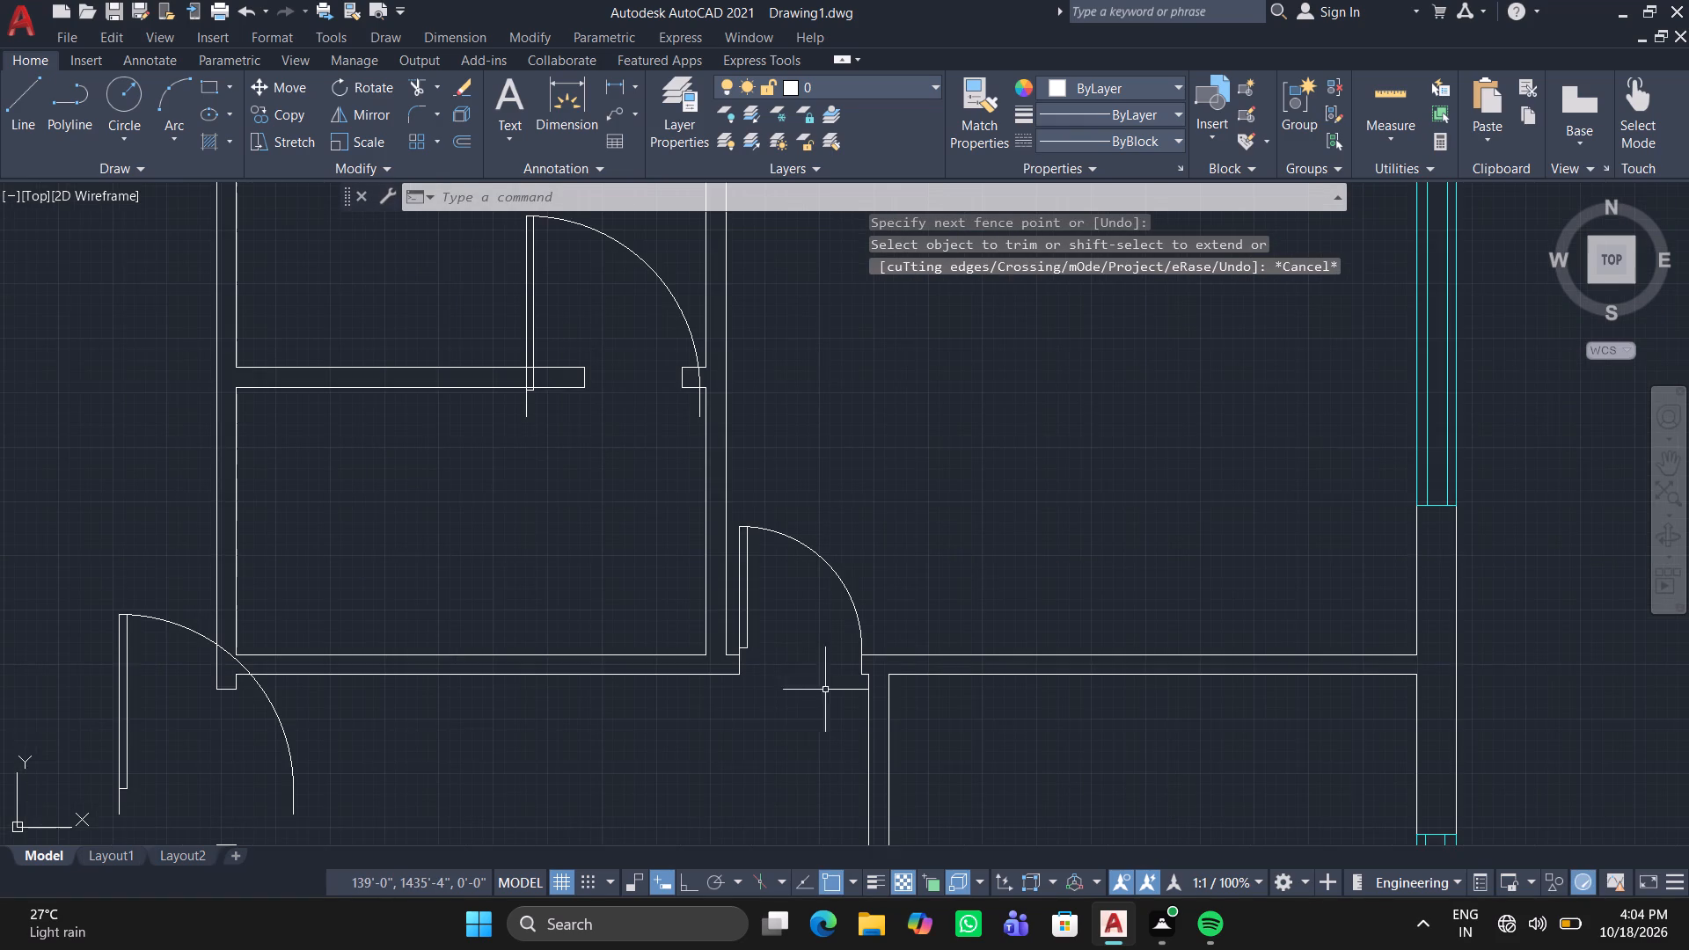
scroll(815, 705, "down", 1)
middle_click_drag(595, 574, 595, 587)
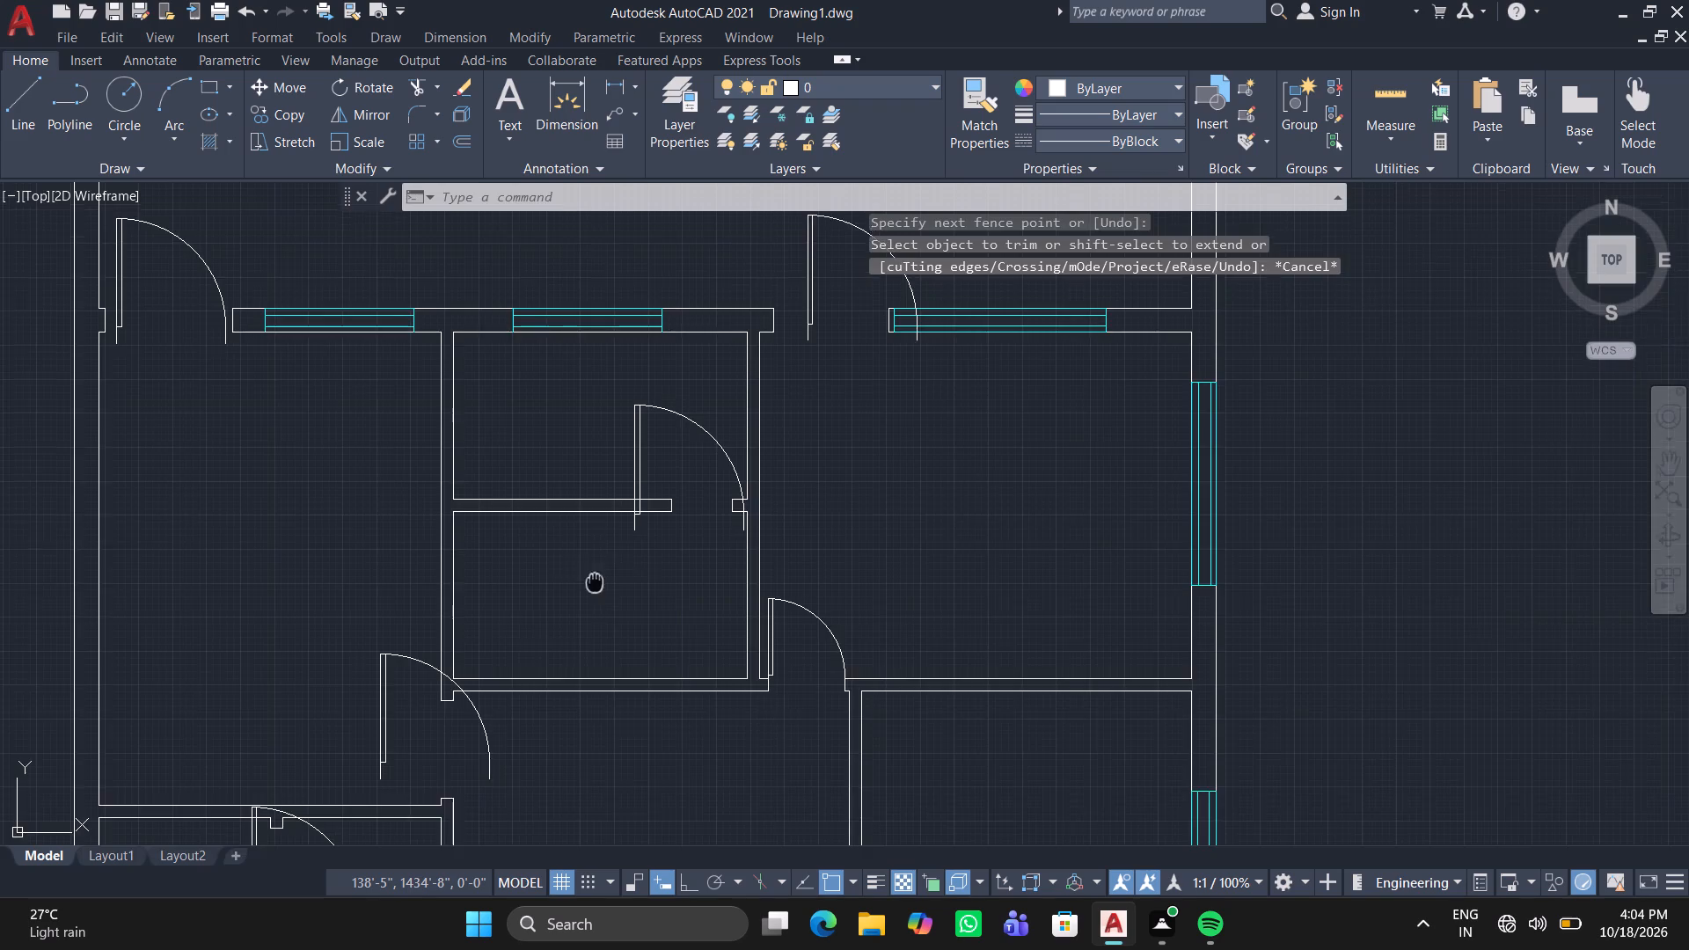
middle_click_drag(595, 587, 691, 773)
left_click(731, 629)
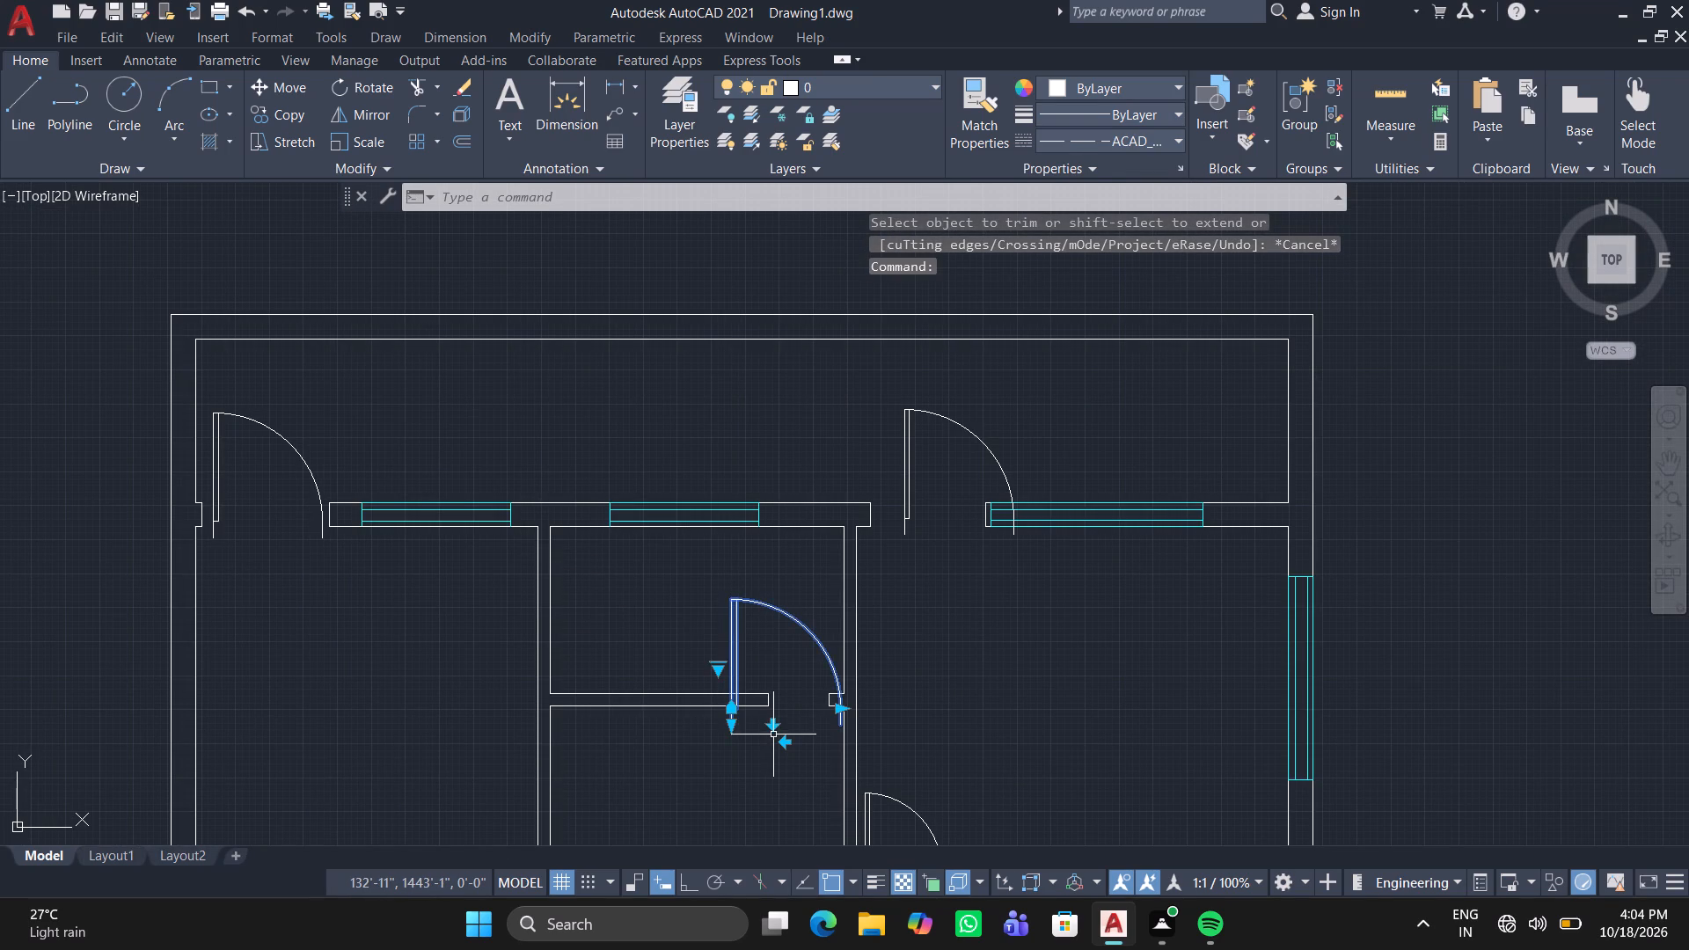
double_click(774, 728)
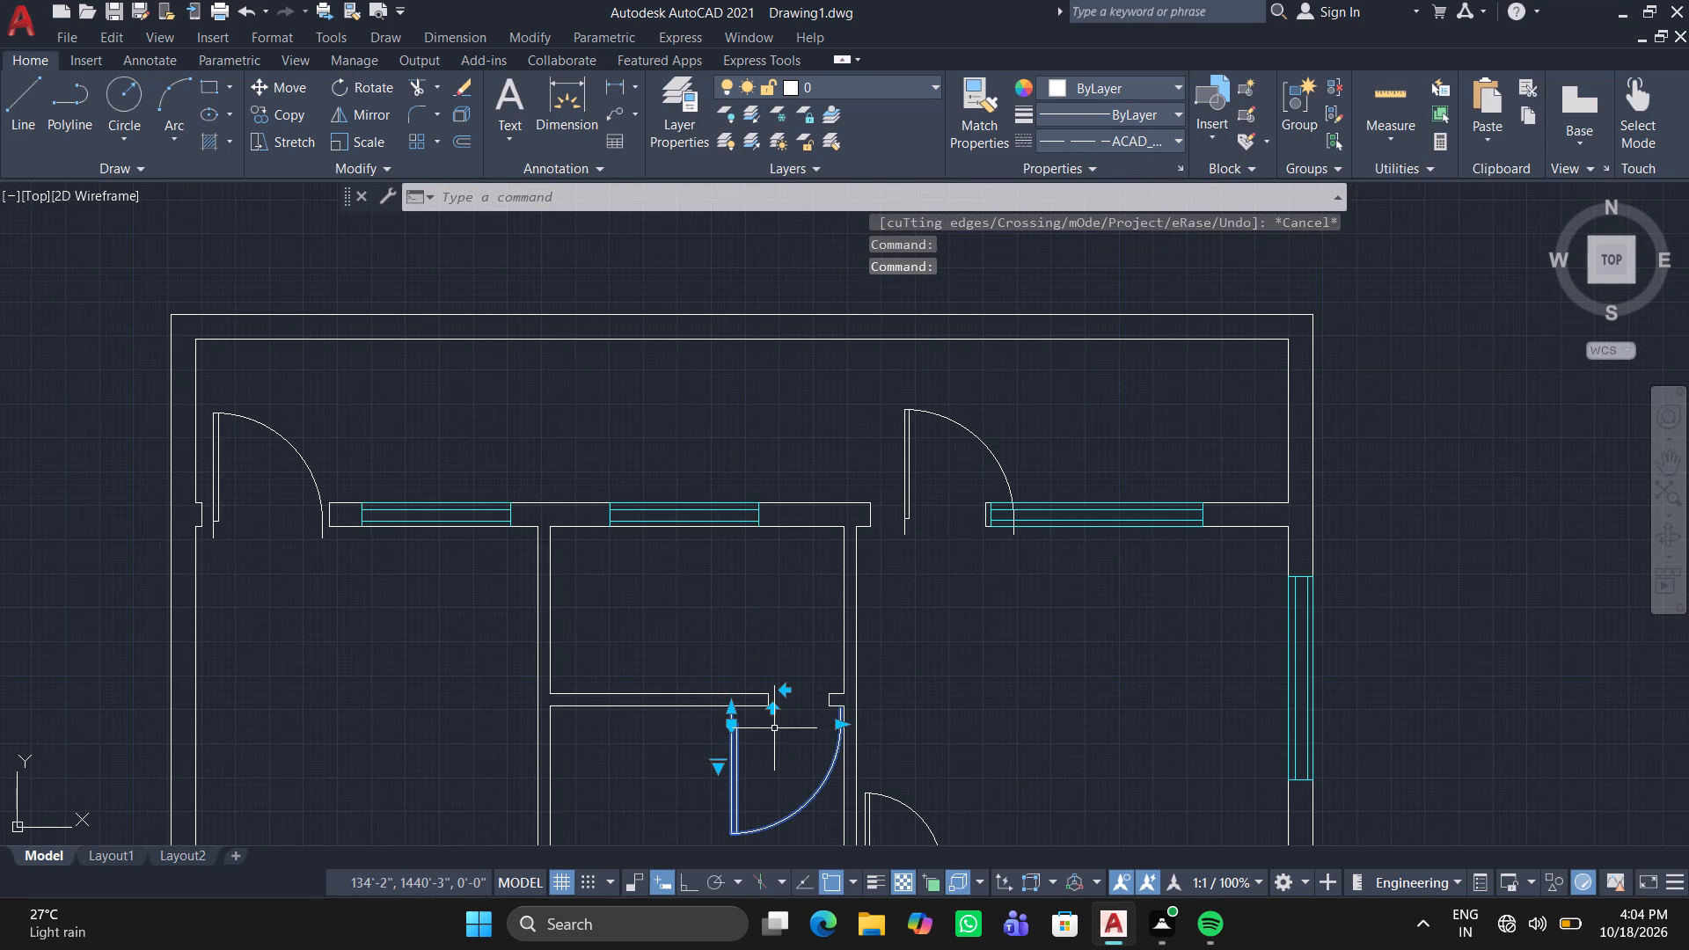
middle_click_drag(776, 724, 729, 607)
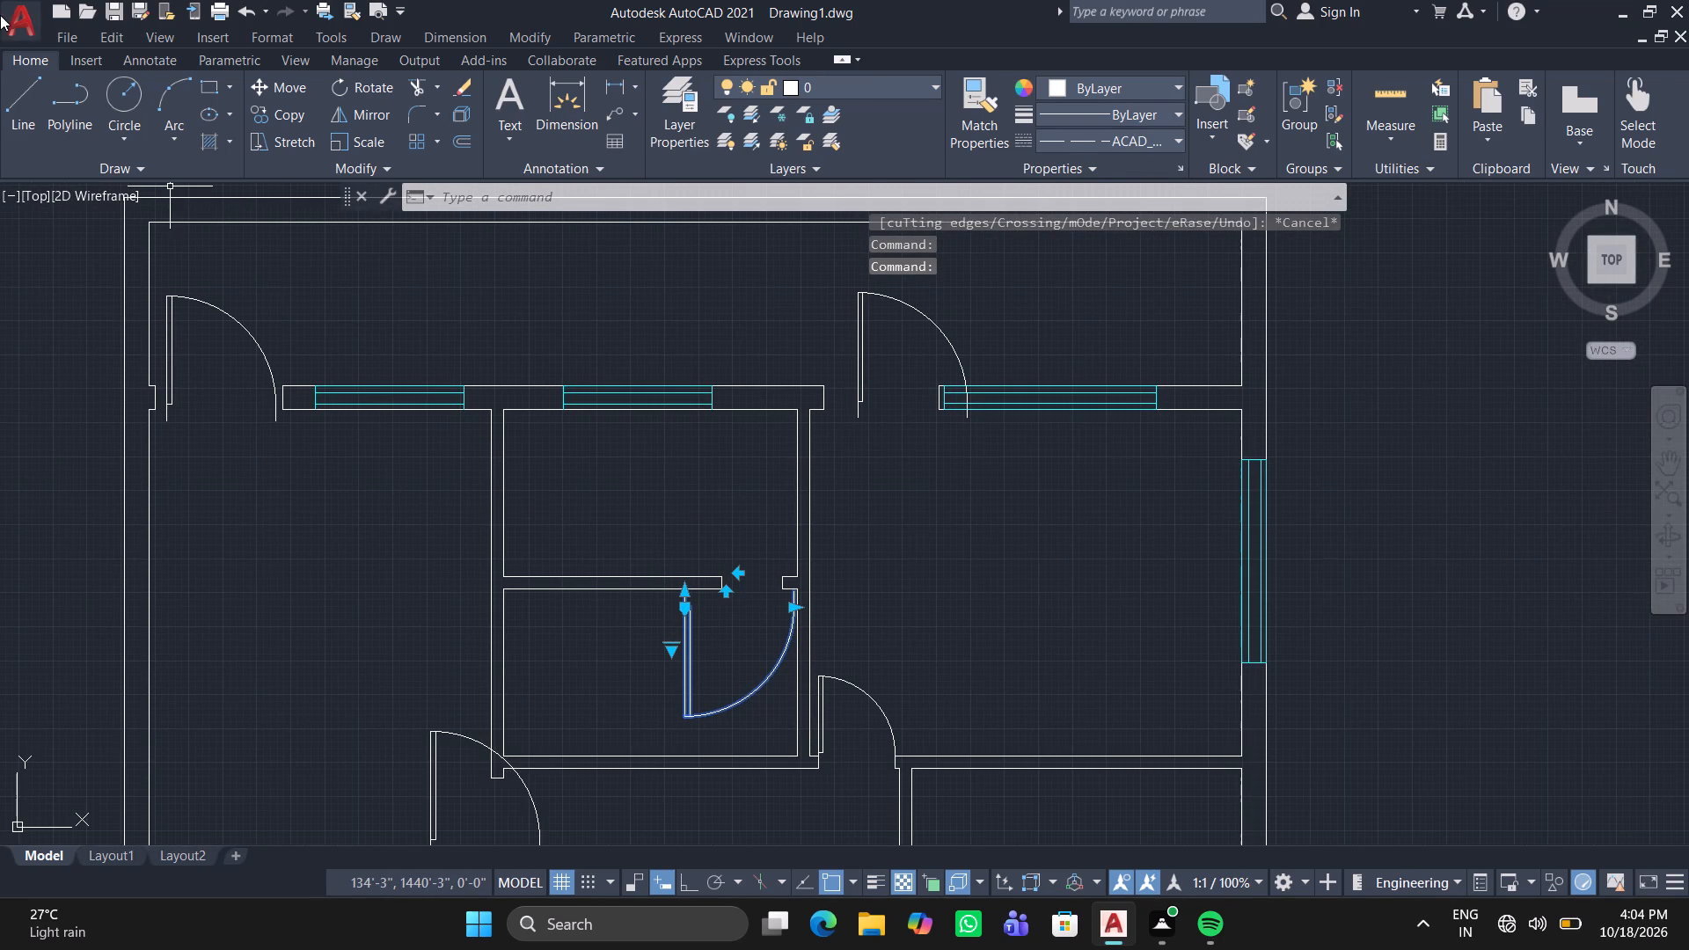
left_click(735, 574)
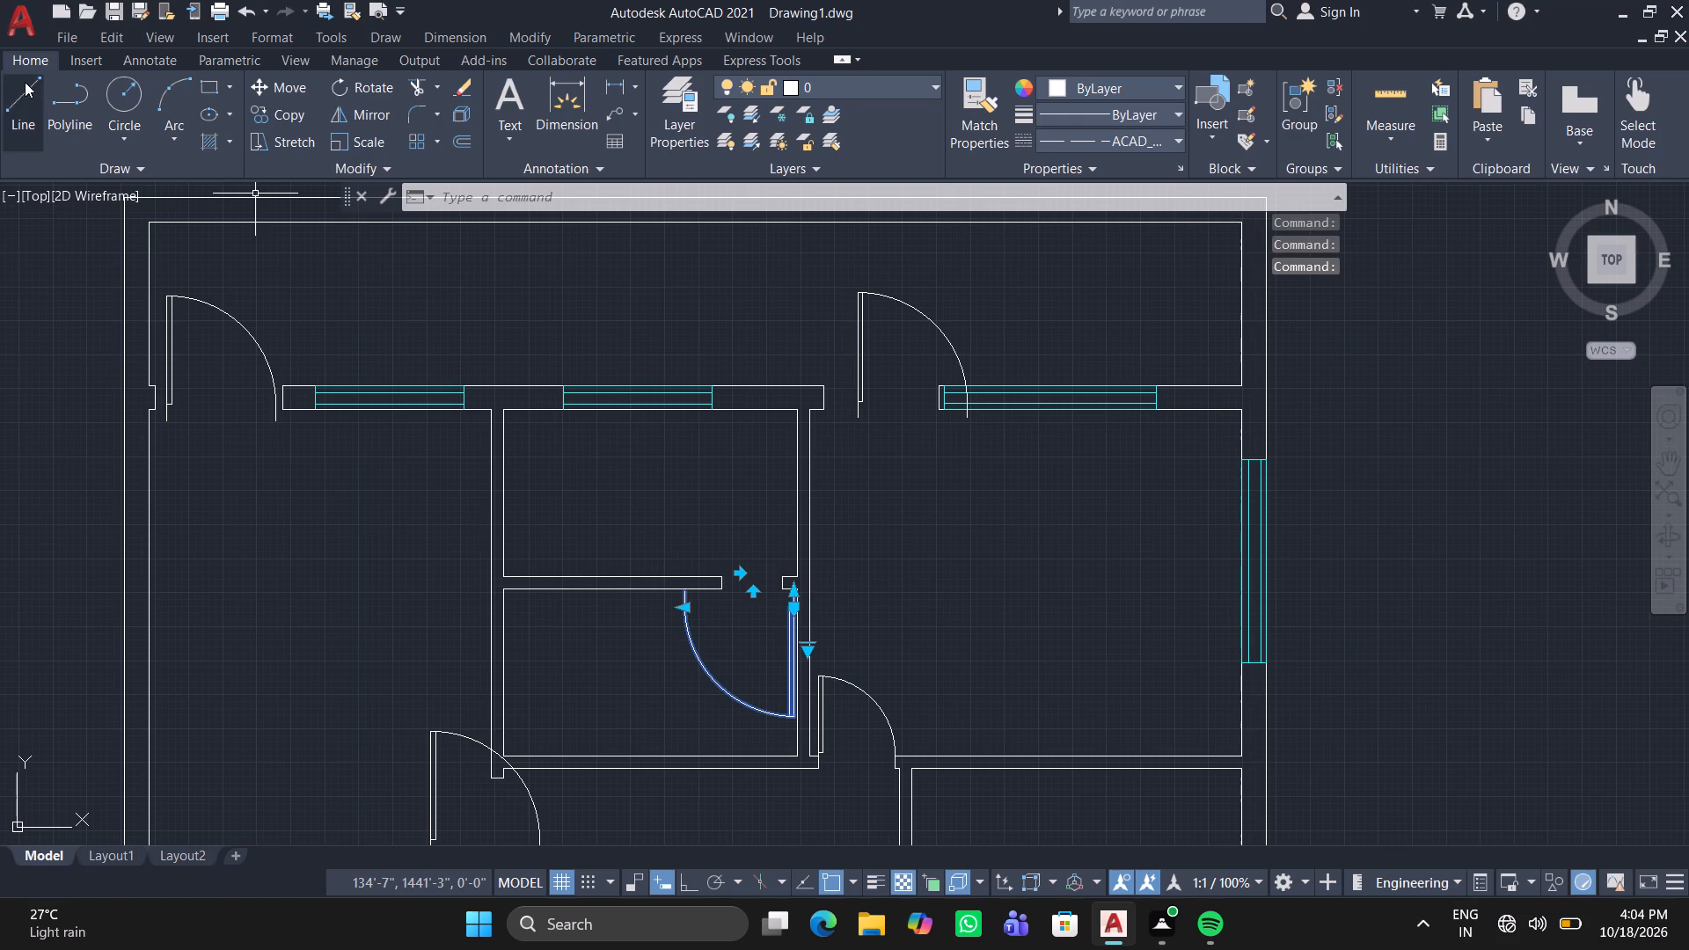
Move the flipped partition door block by its leaf-side frame end onto the right jamb's upper corner.
left_click(289, 88)
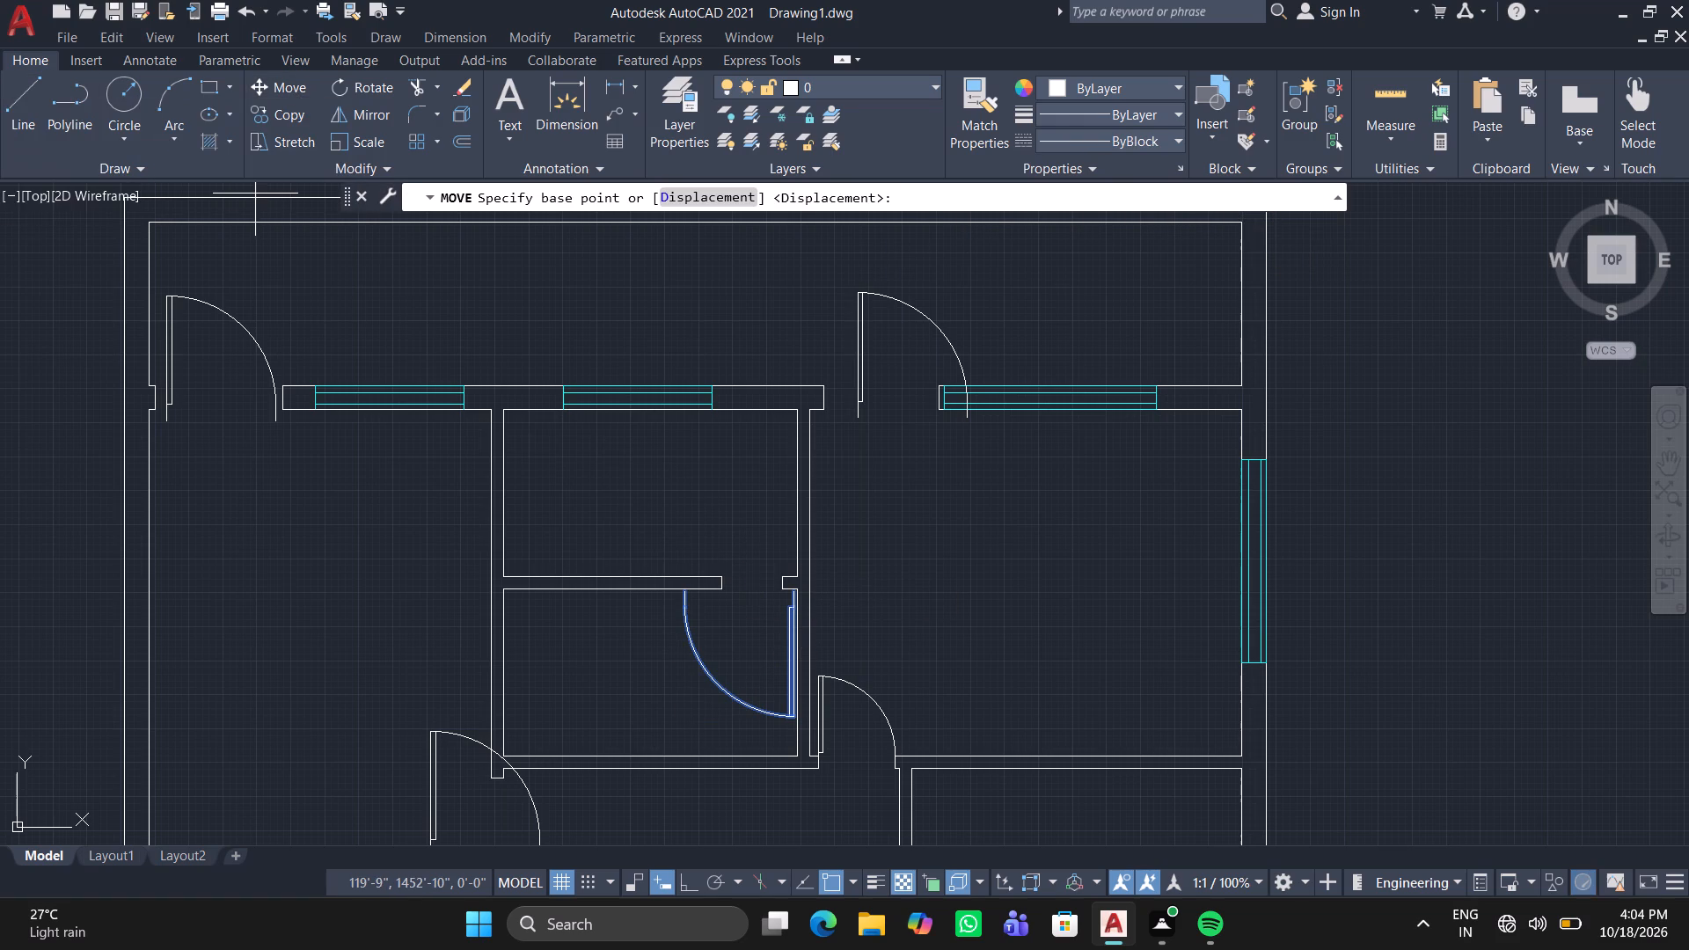
scroll(815, 605, "up", 4)
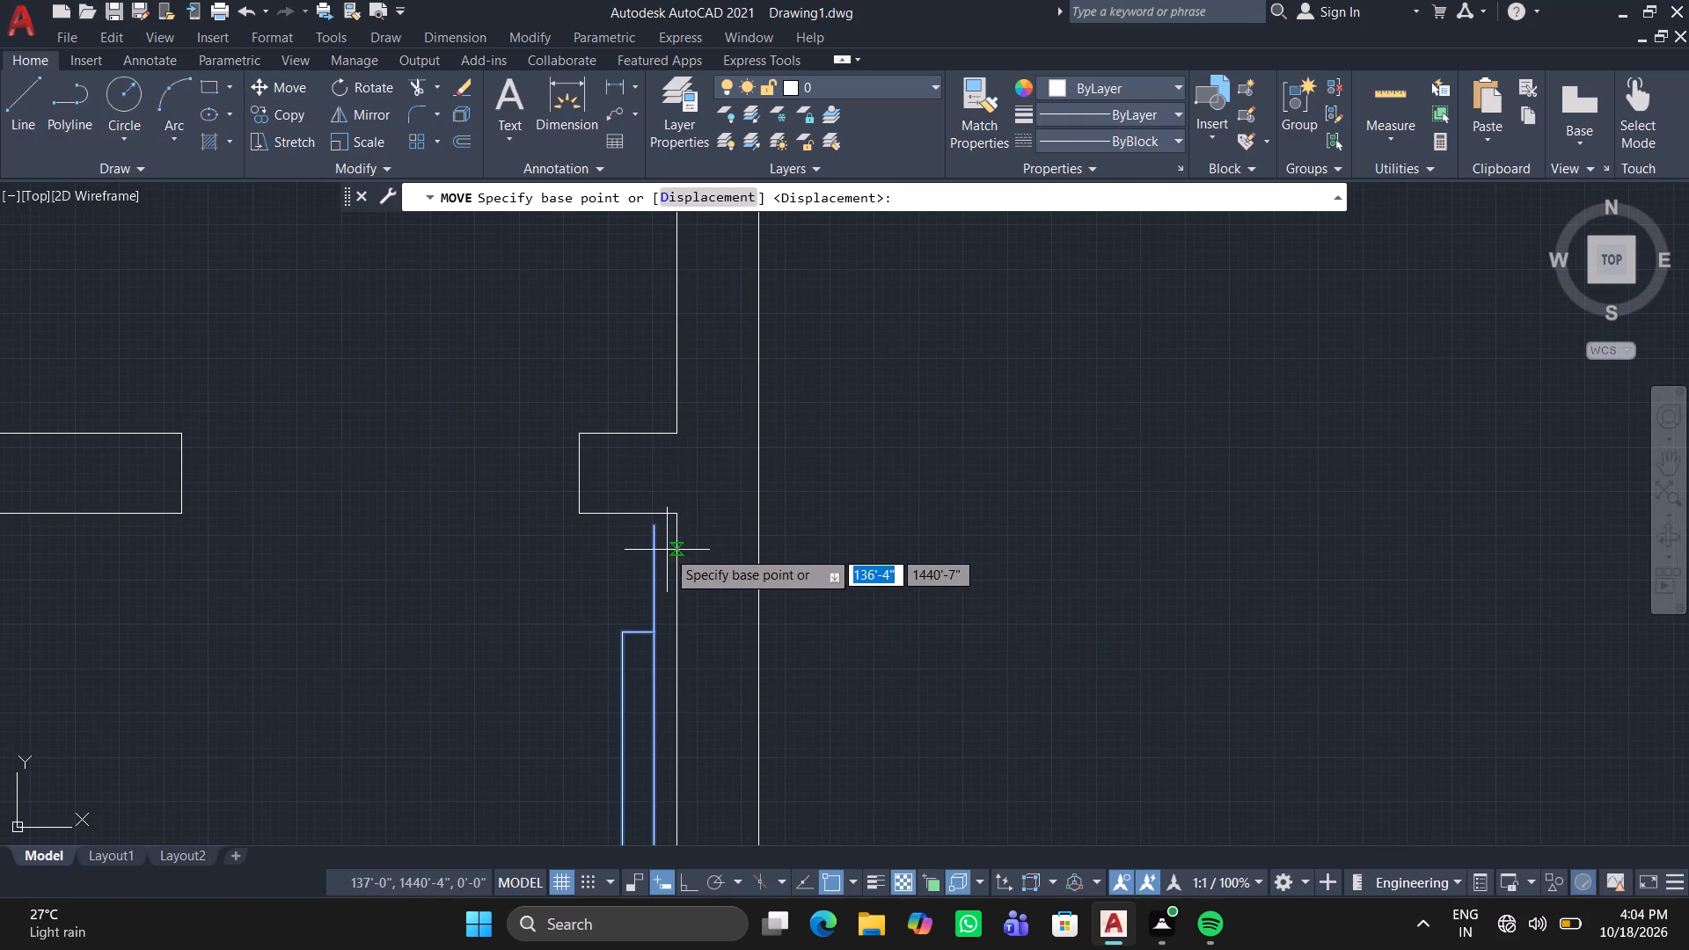
left_click(654, 531)
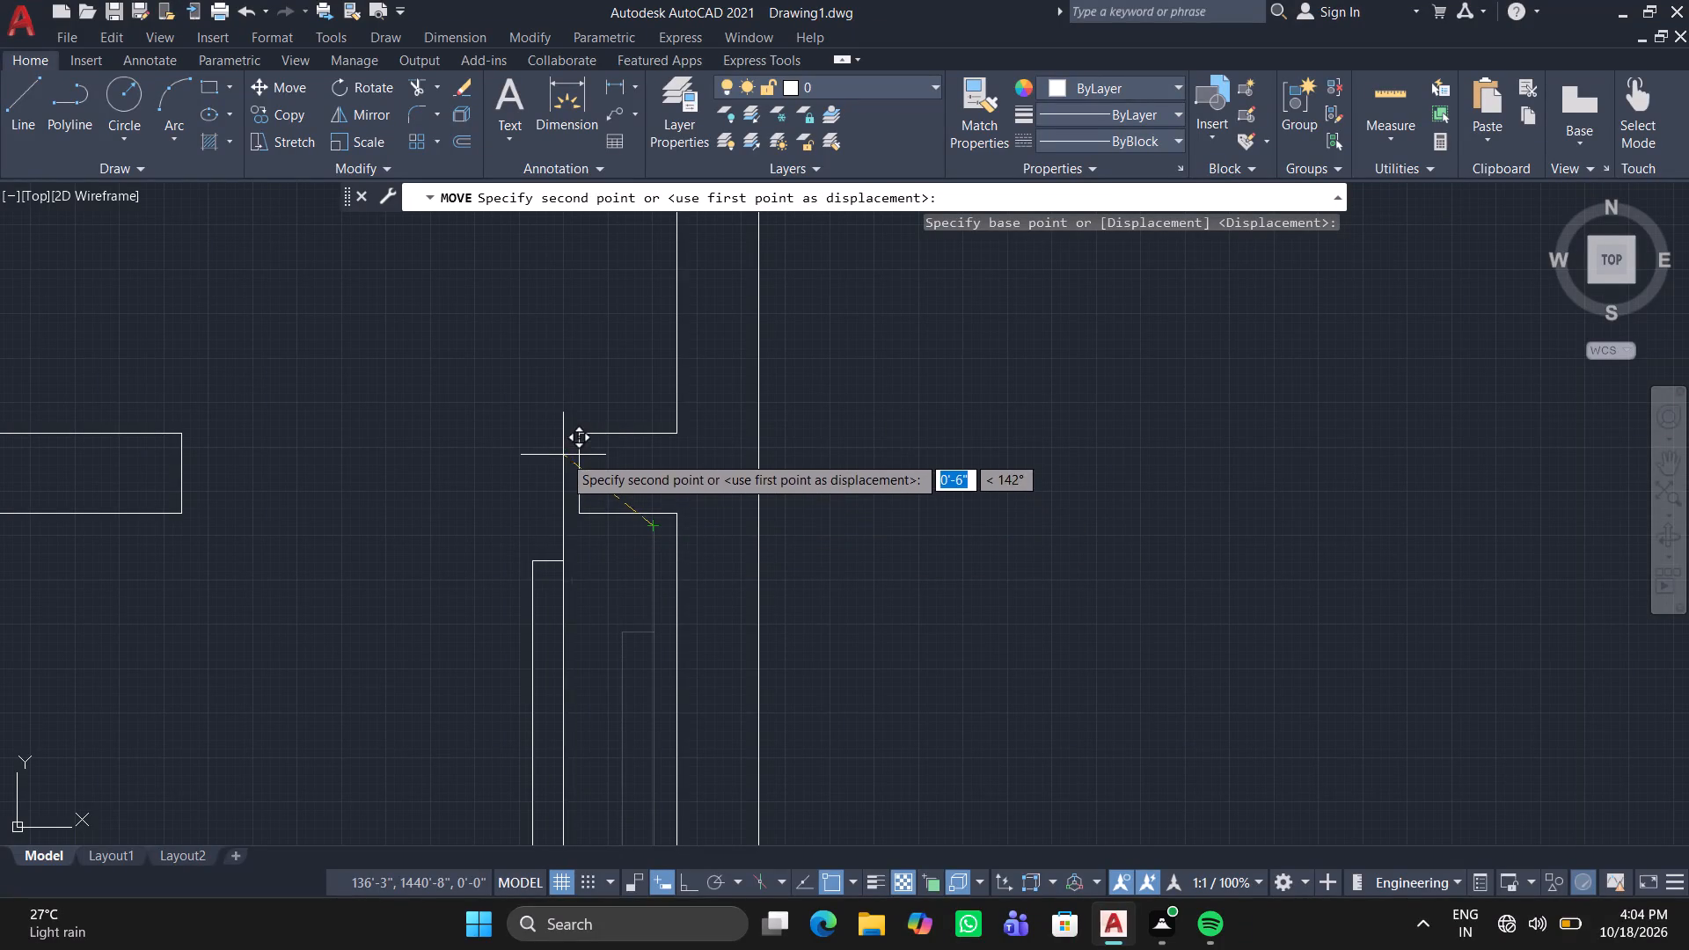
left_click(574, 436)
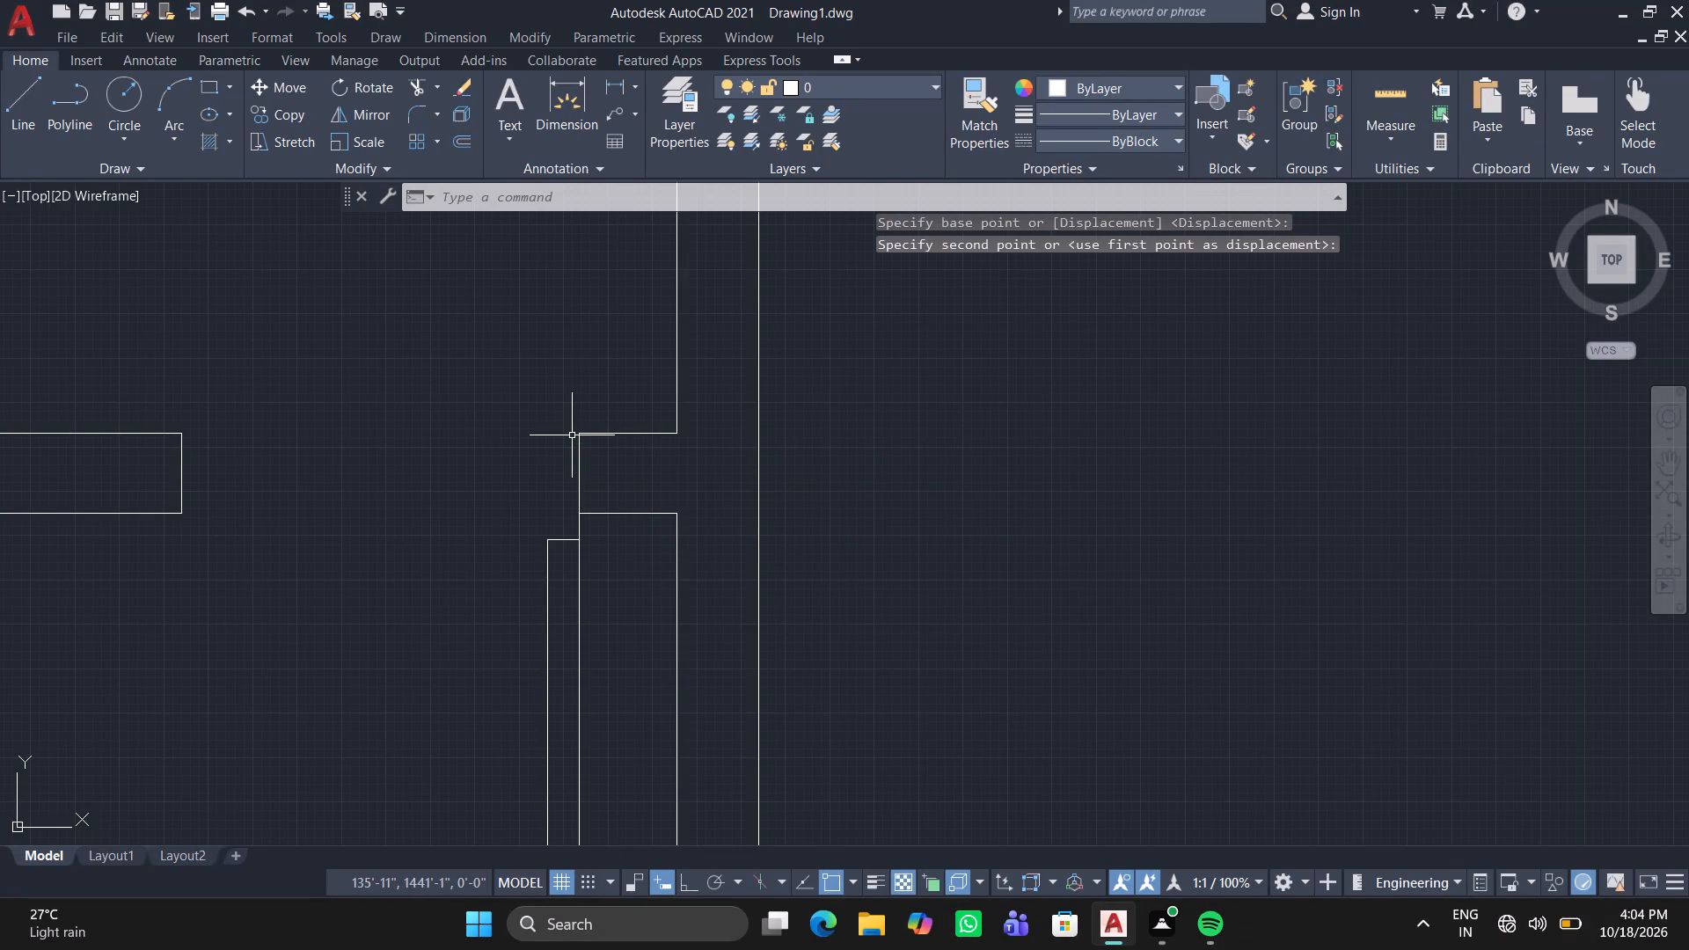
Resize the partition door block from its arc side to a width of 2'-6".
scroll(547, 427, "down", 2)
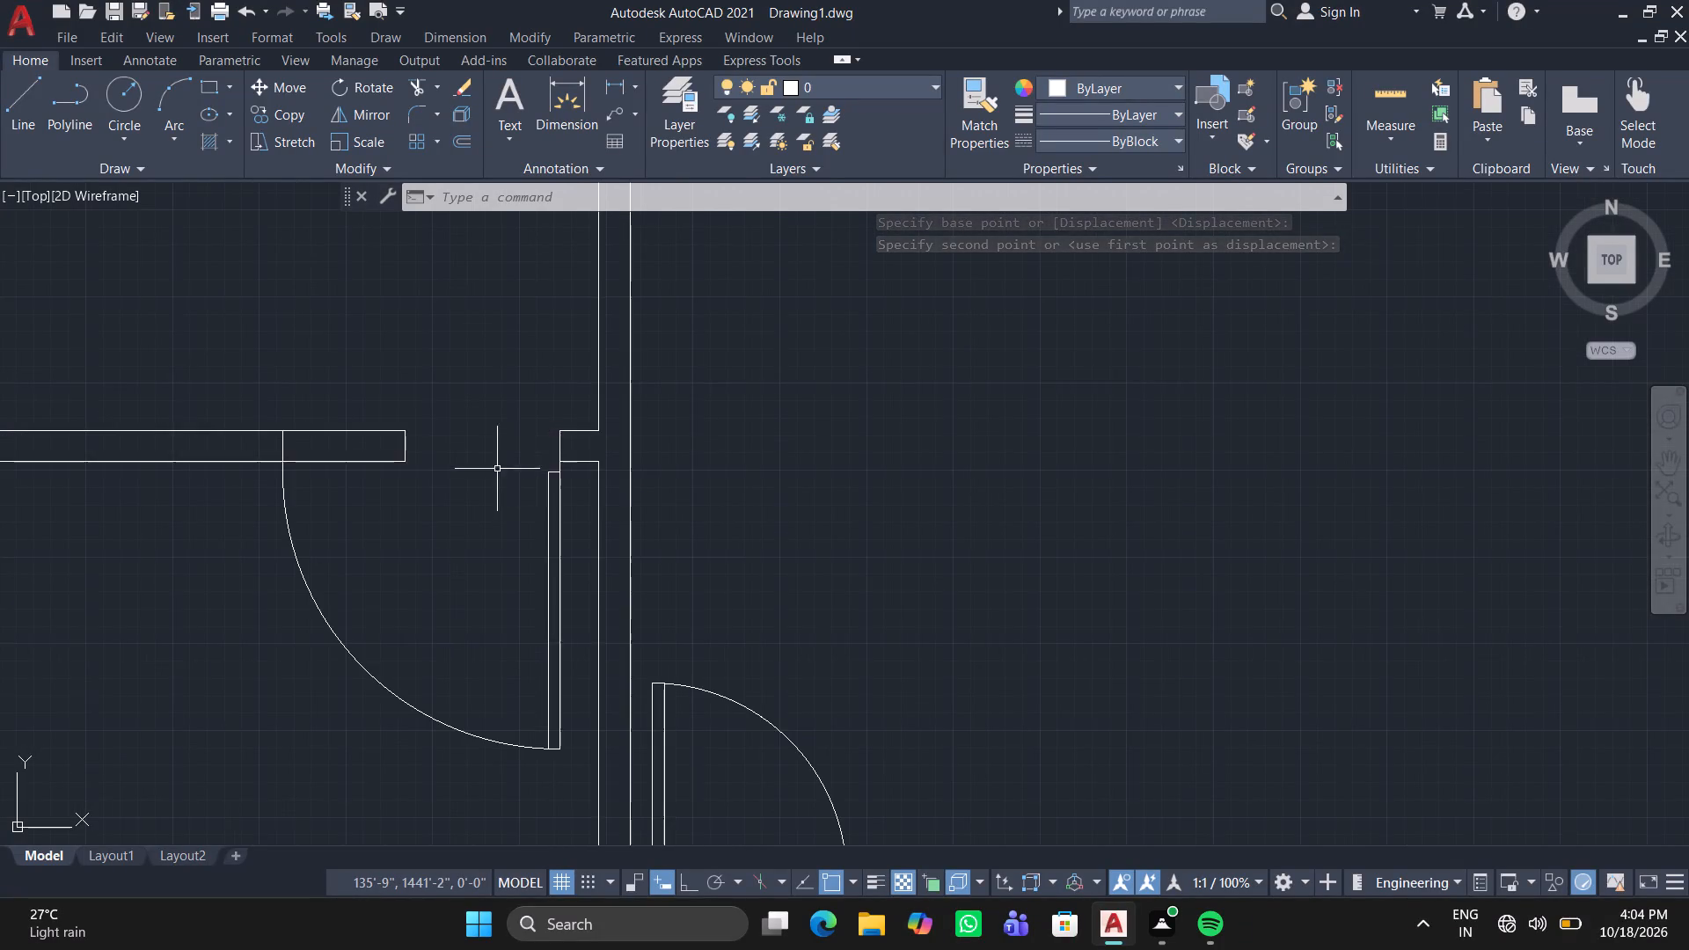
scroll(494, 476, "down", 1)
left_click(367, 530)
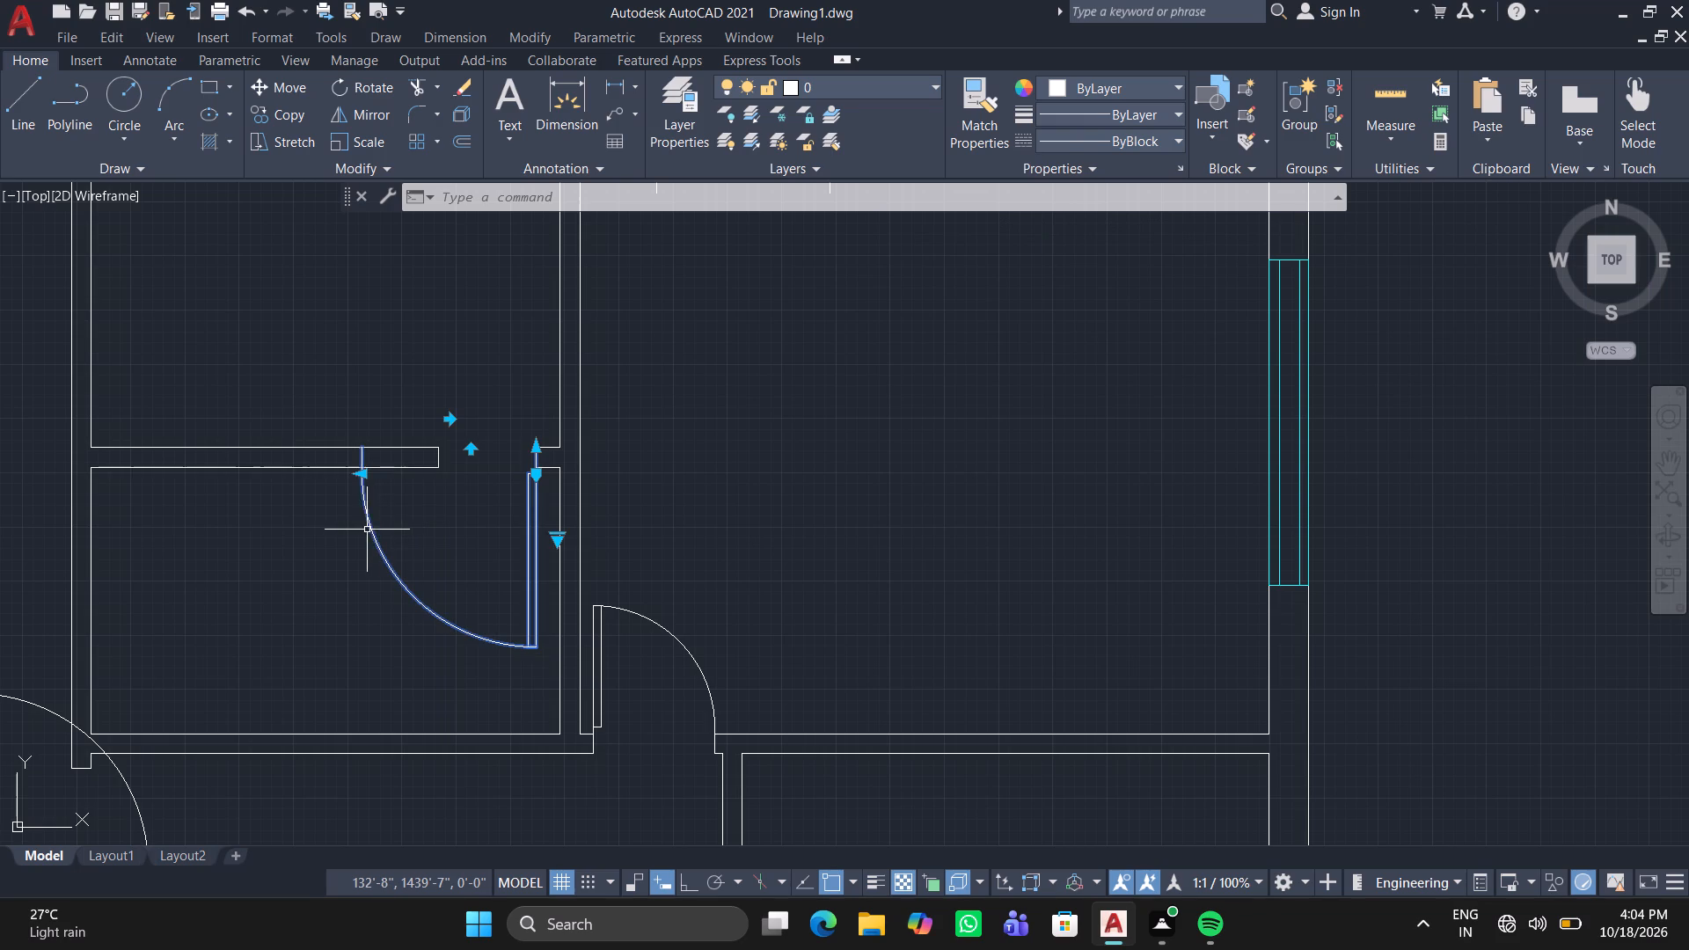
left_click(358, 472)
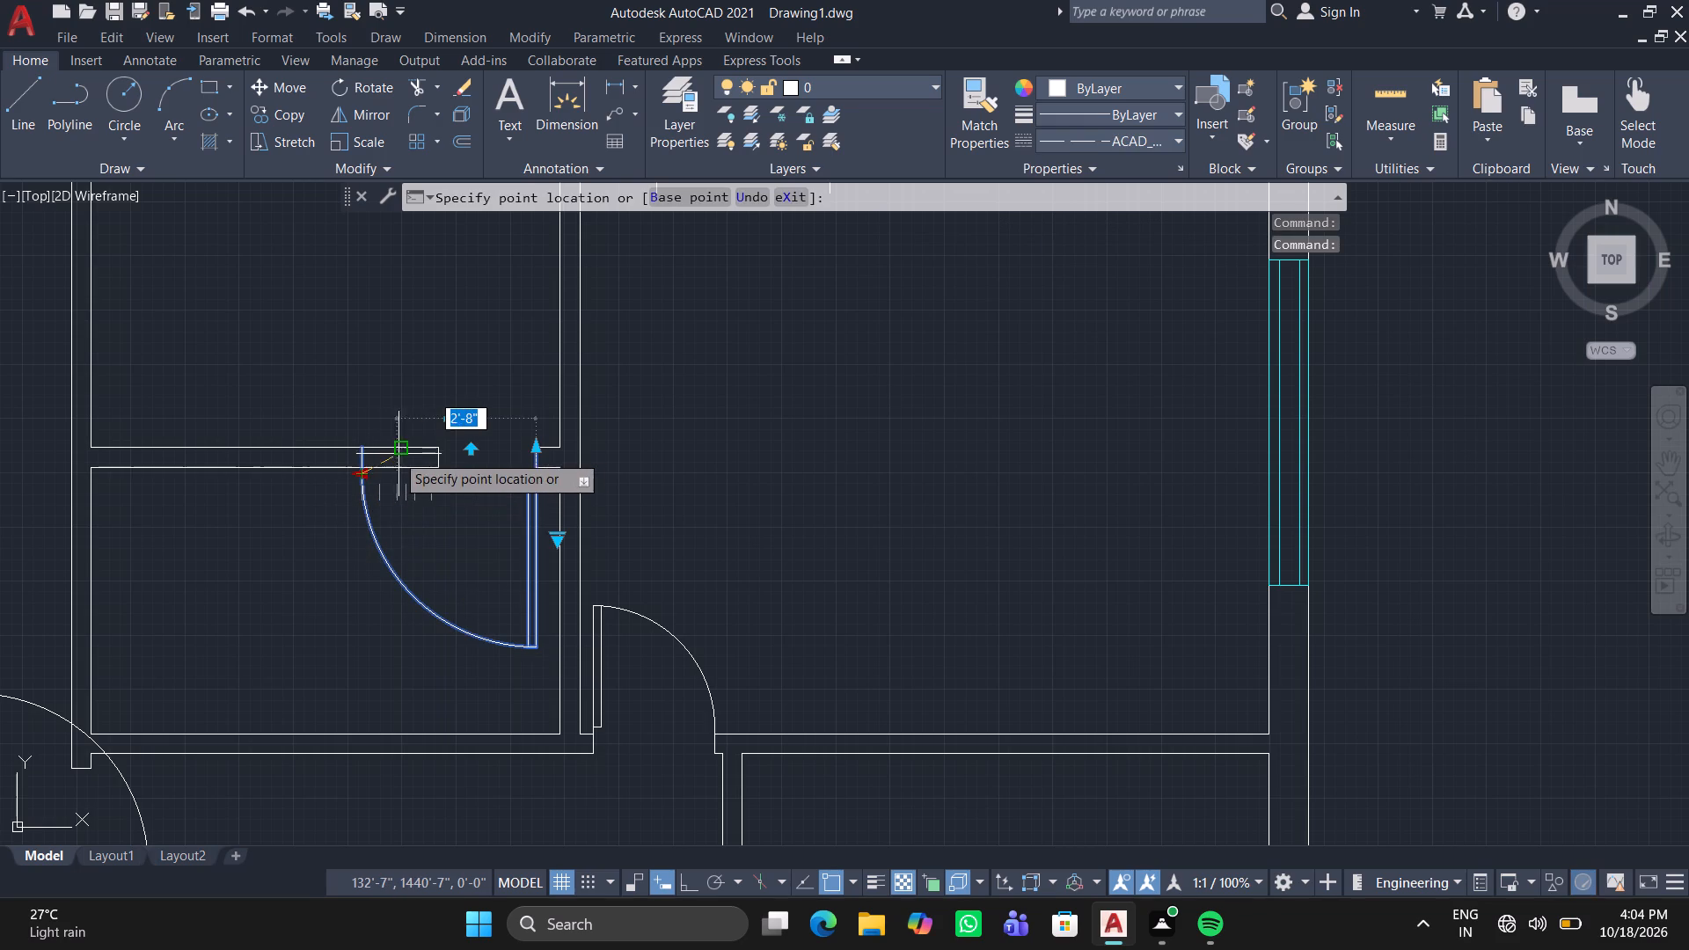
scroll(432, 450, "up", 3)
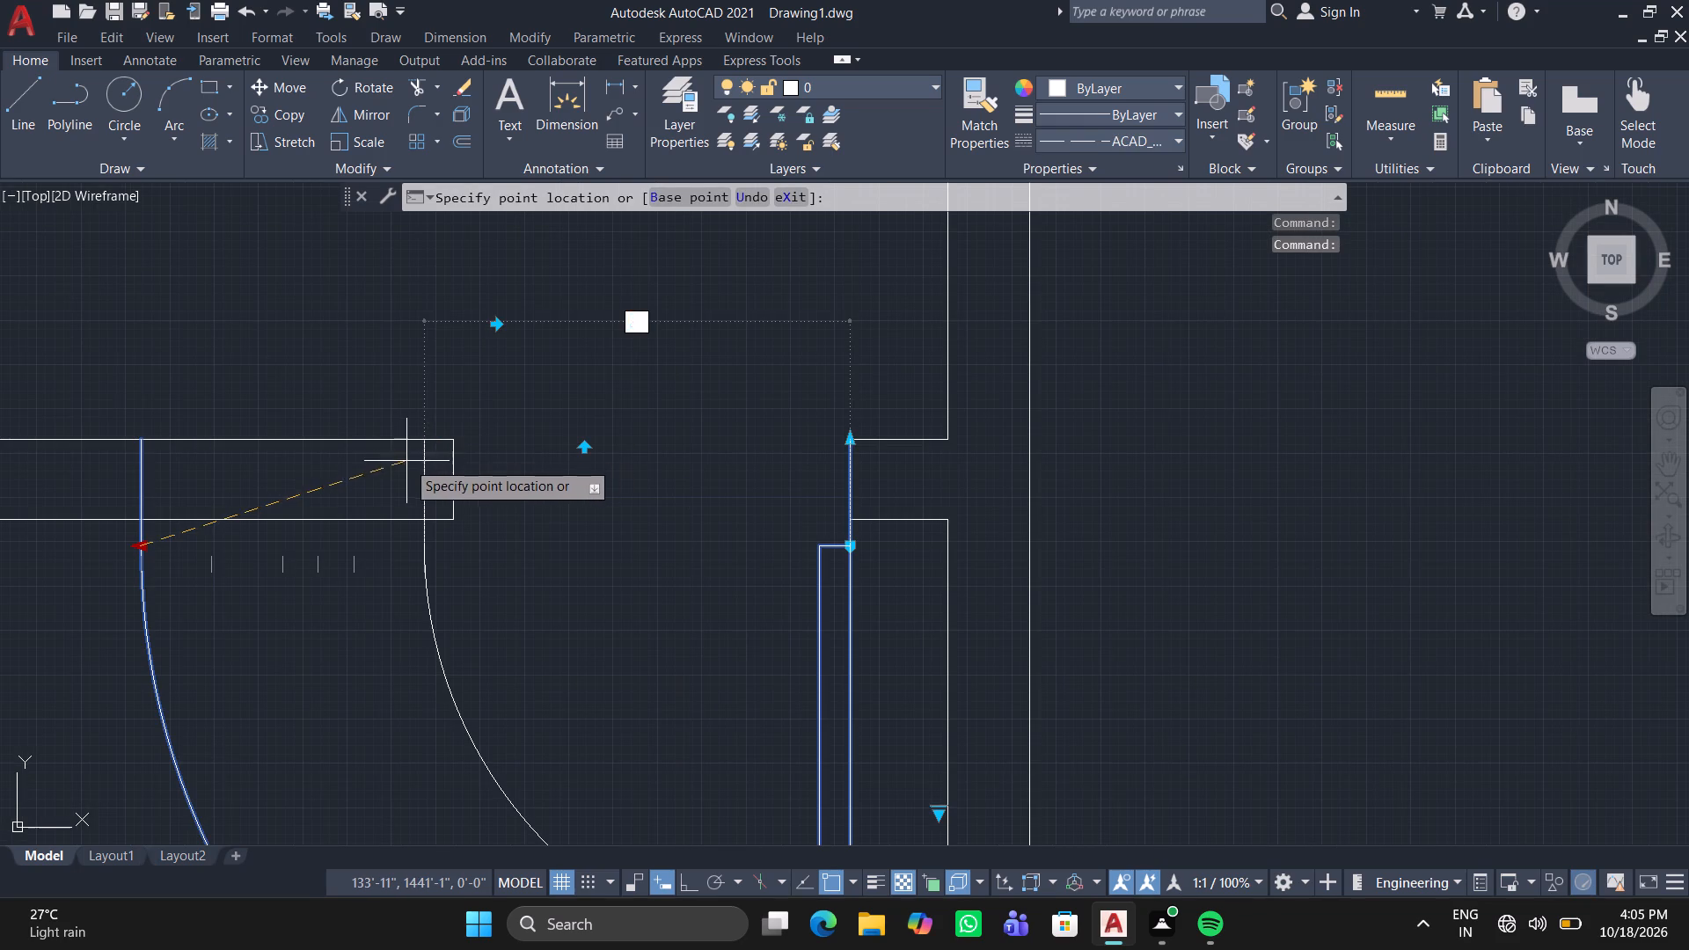
left_click(318, 492)
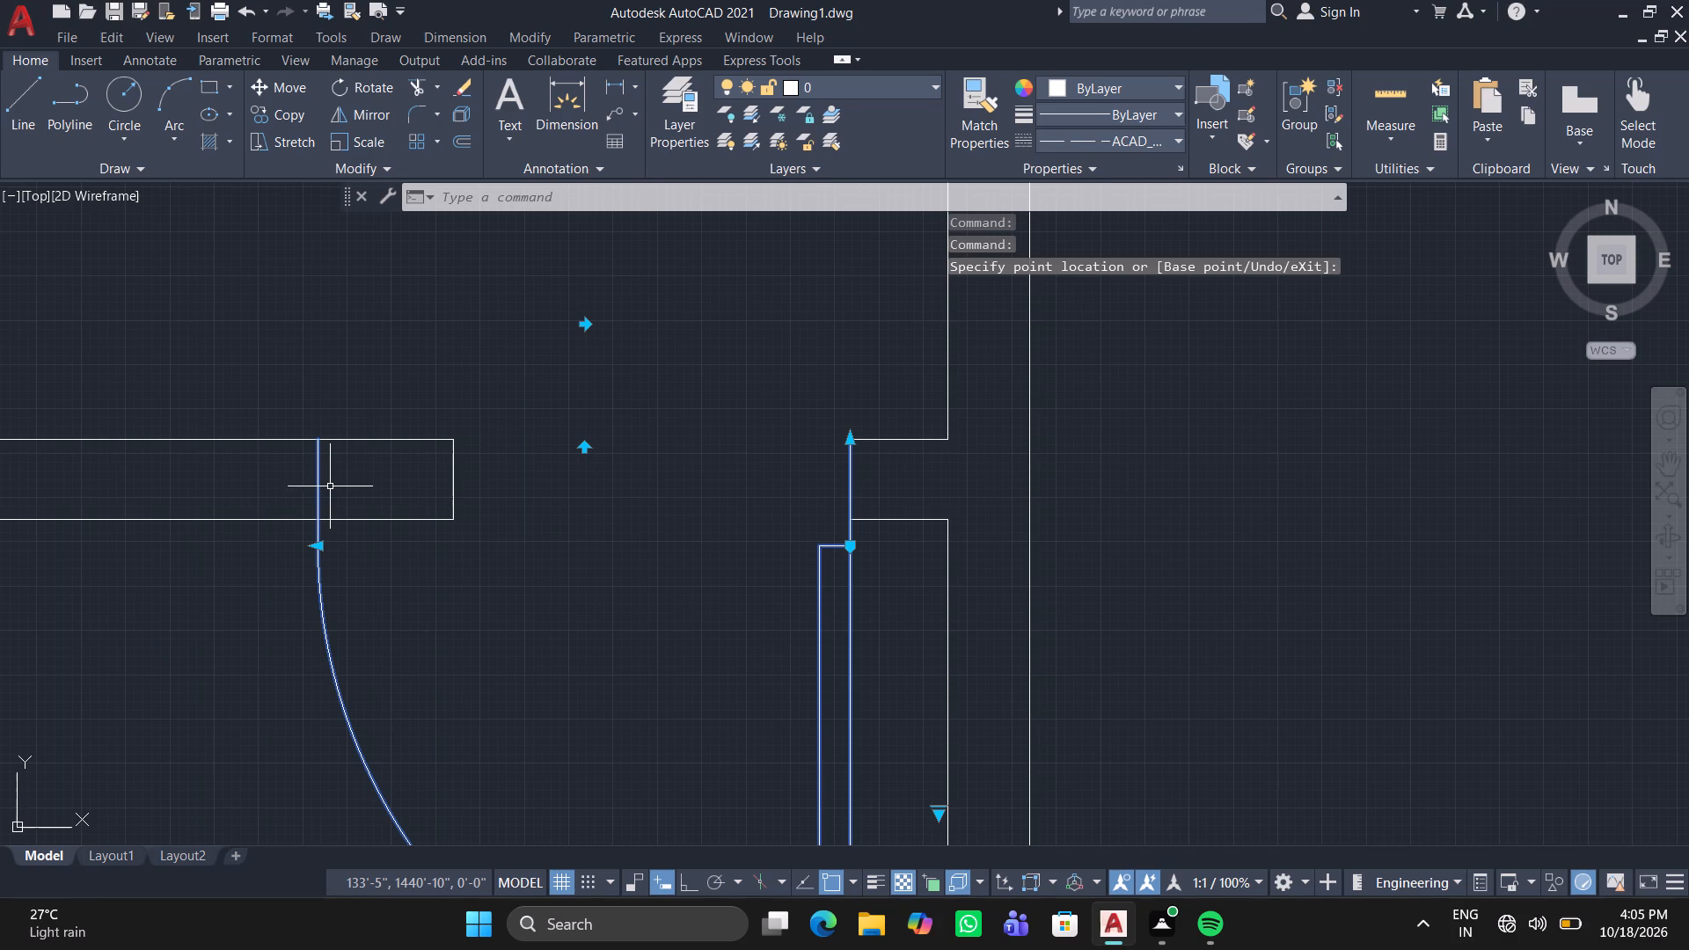
key("Escape")
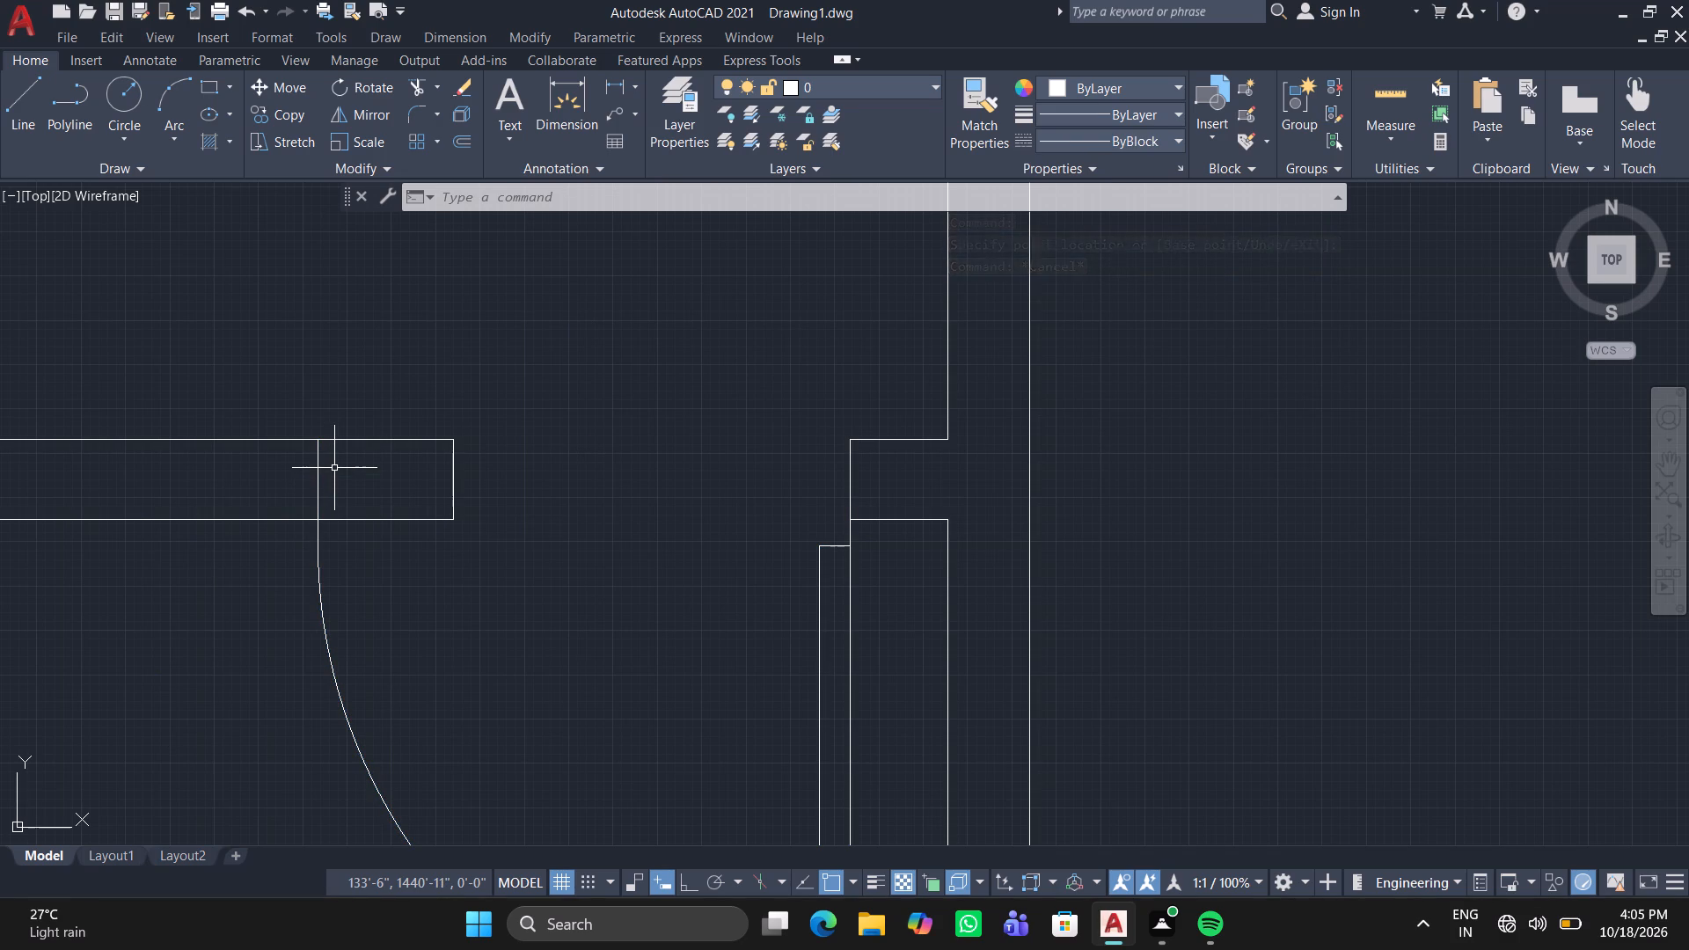
Trim the two wall line stubs and the left jamb's cap line beyond the partition door's arc-side frame line.
left_click(414, 78)
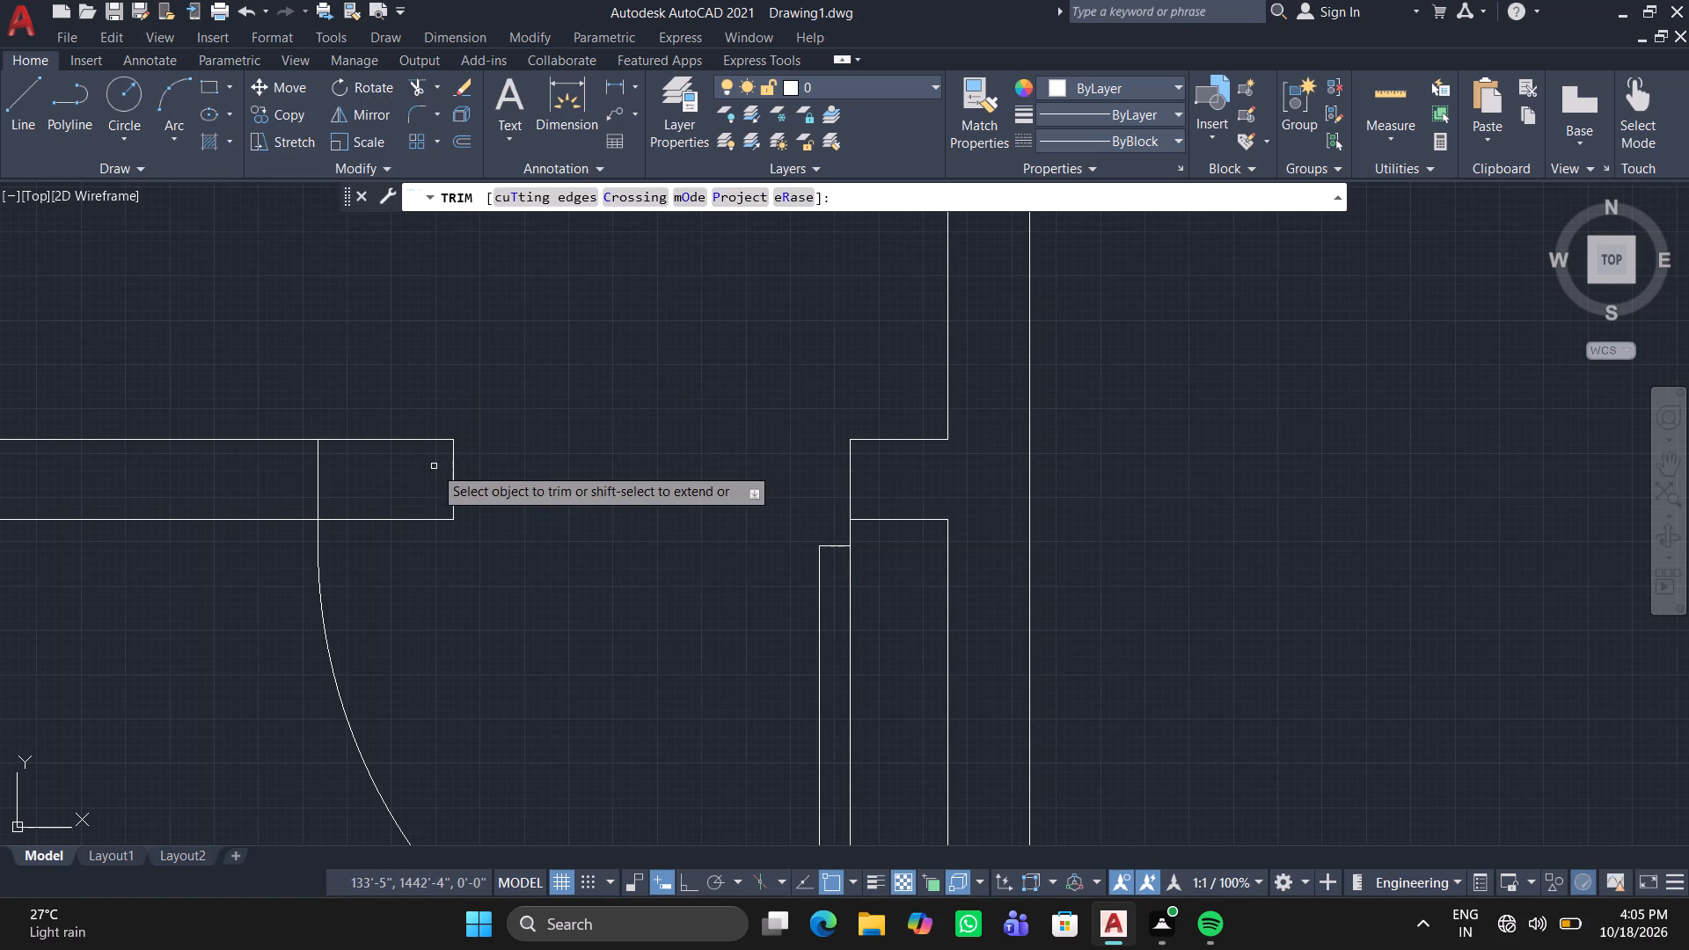
left_click_drag(419, 393, 450, 582)
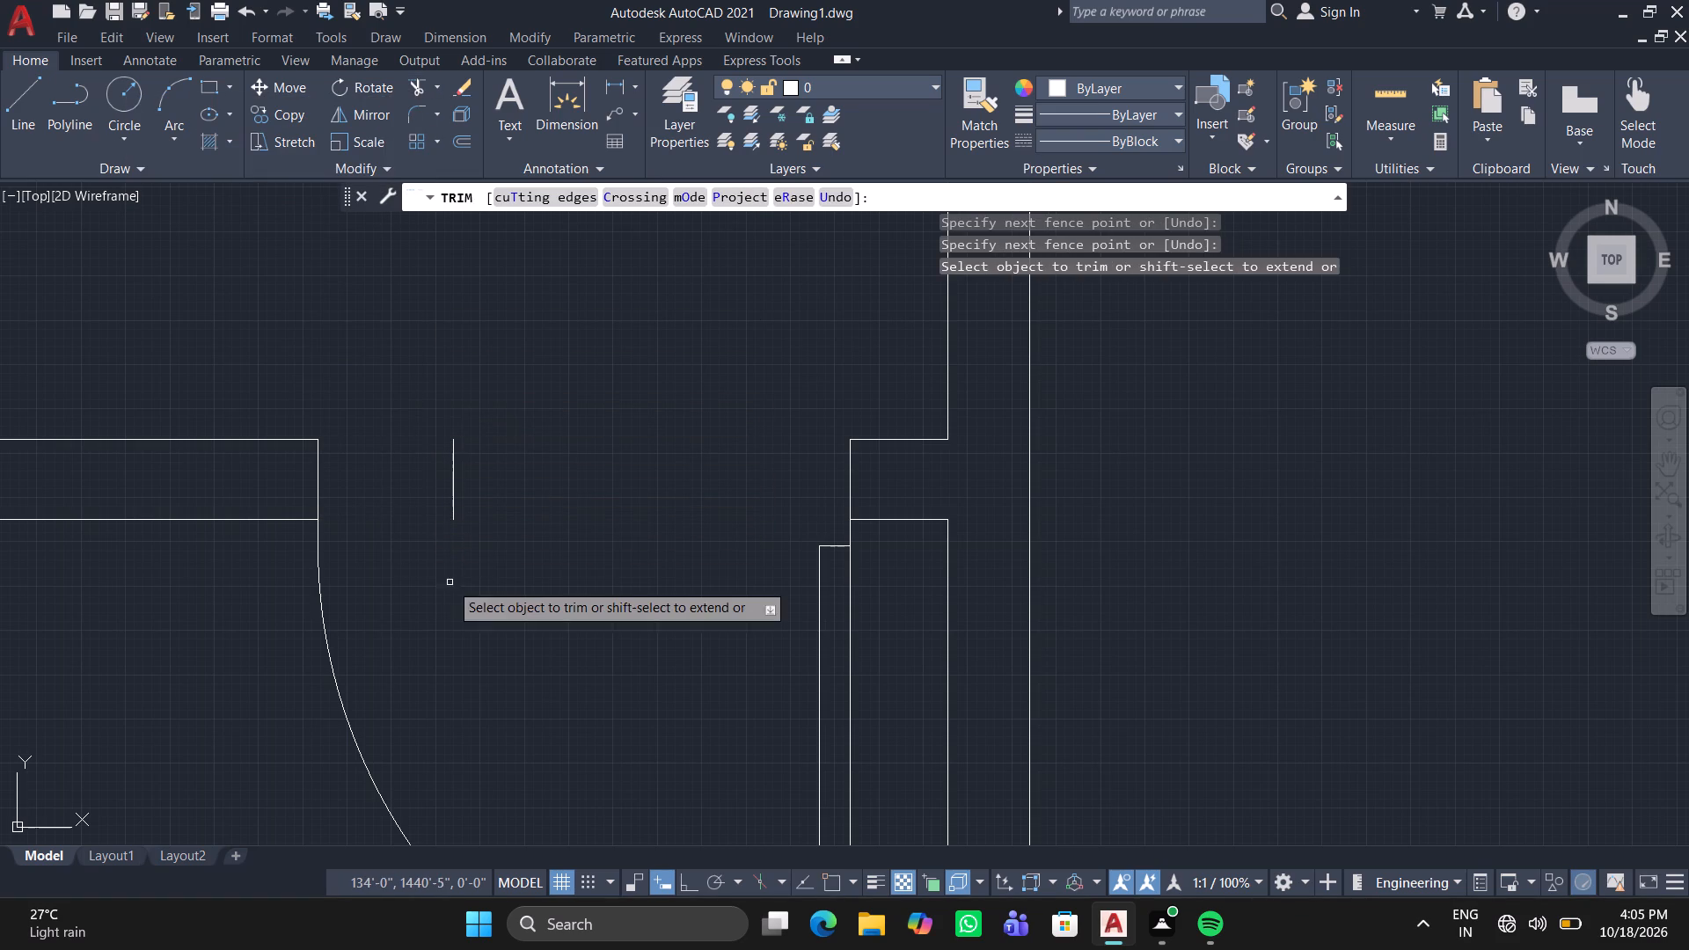
left_click(398, 493)
left_click_drag(406, 496, 417, 496)
left_click_drag(428, 495, 581, 486)
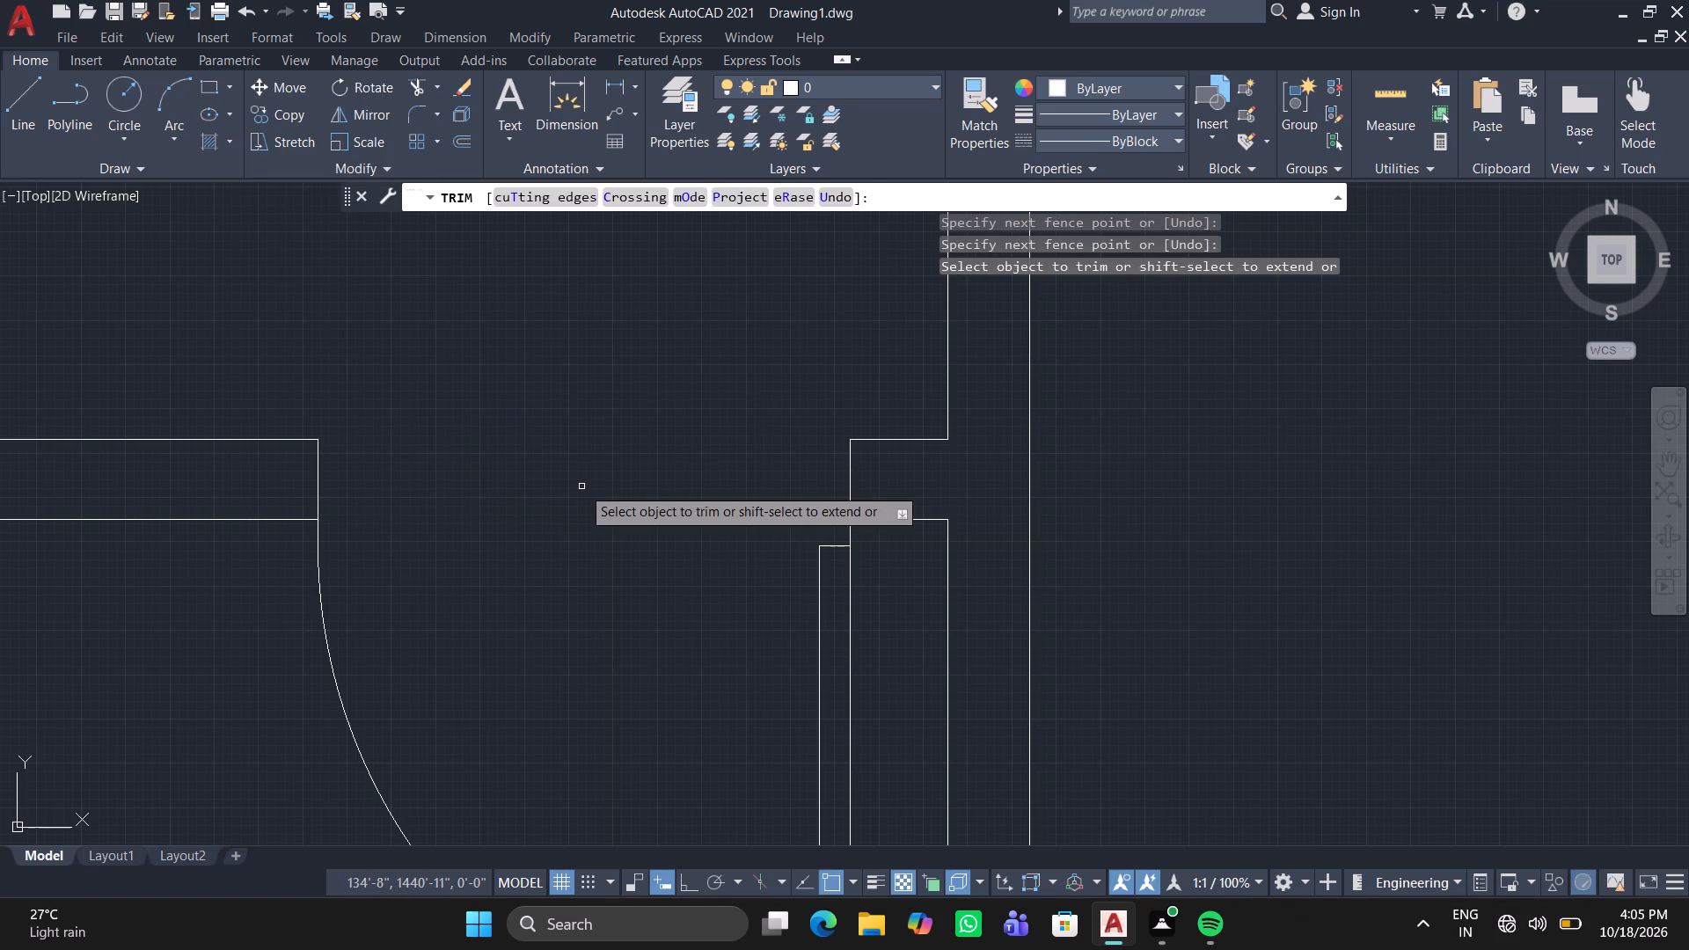
key("space")
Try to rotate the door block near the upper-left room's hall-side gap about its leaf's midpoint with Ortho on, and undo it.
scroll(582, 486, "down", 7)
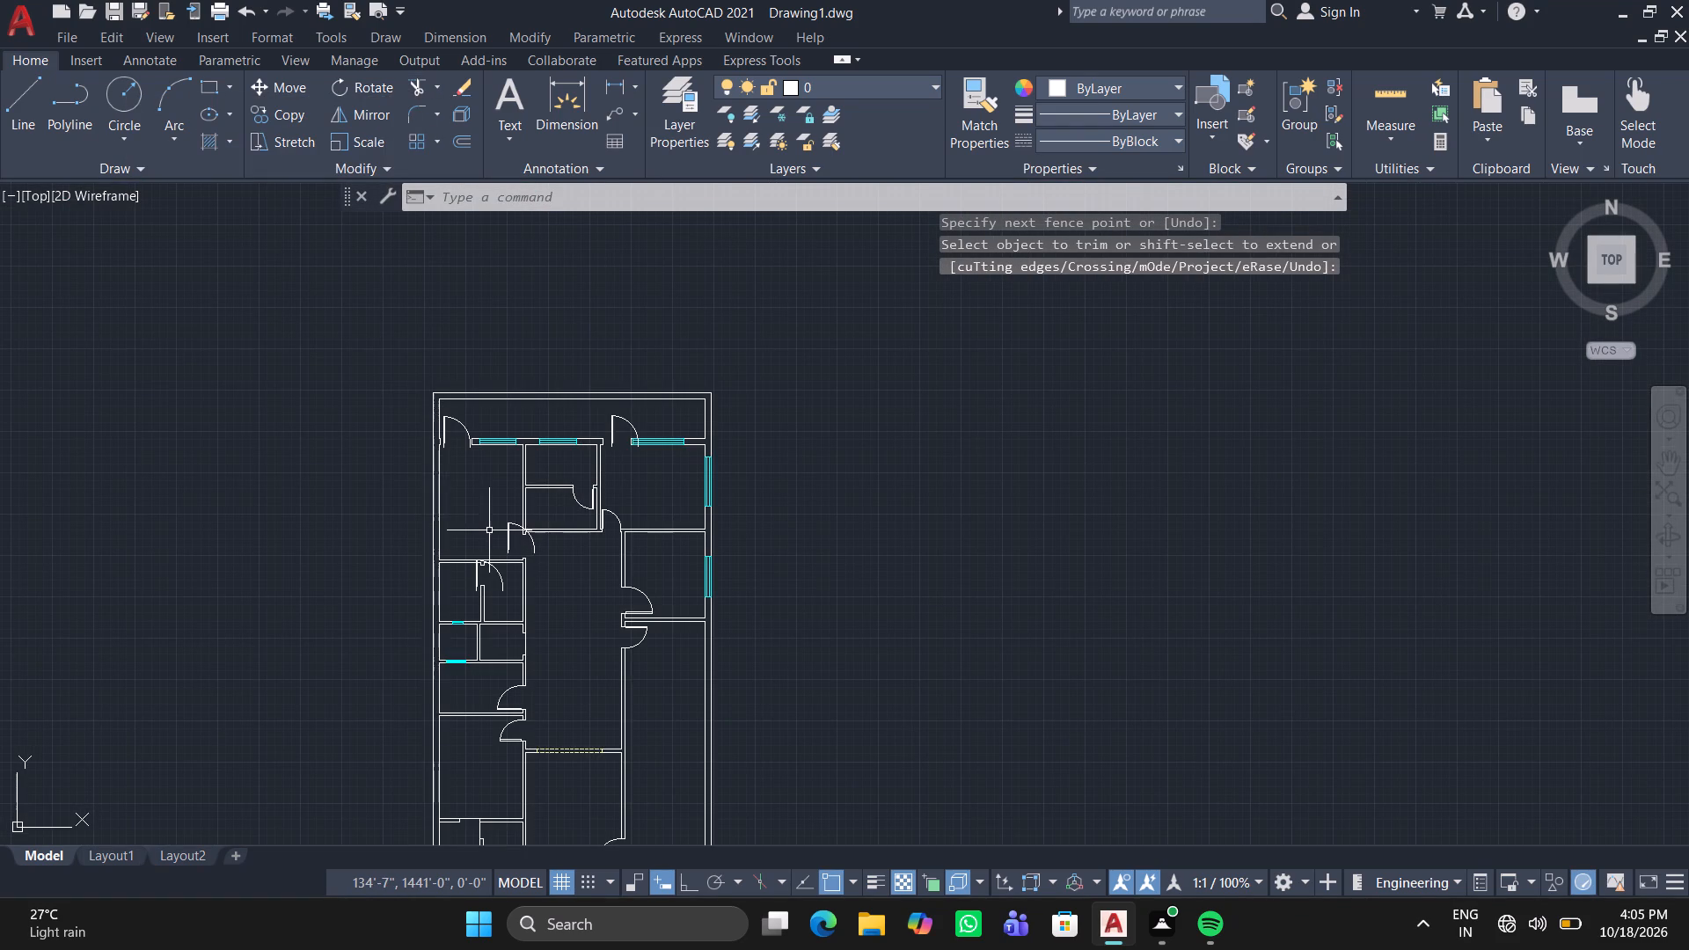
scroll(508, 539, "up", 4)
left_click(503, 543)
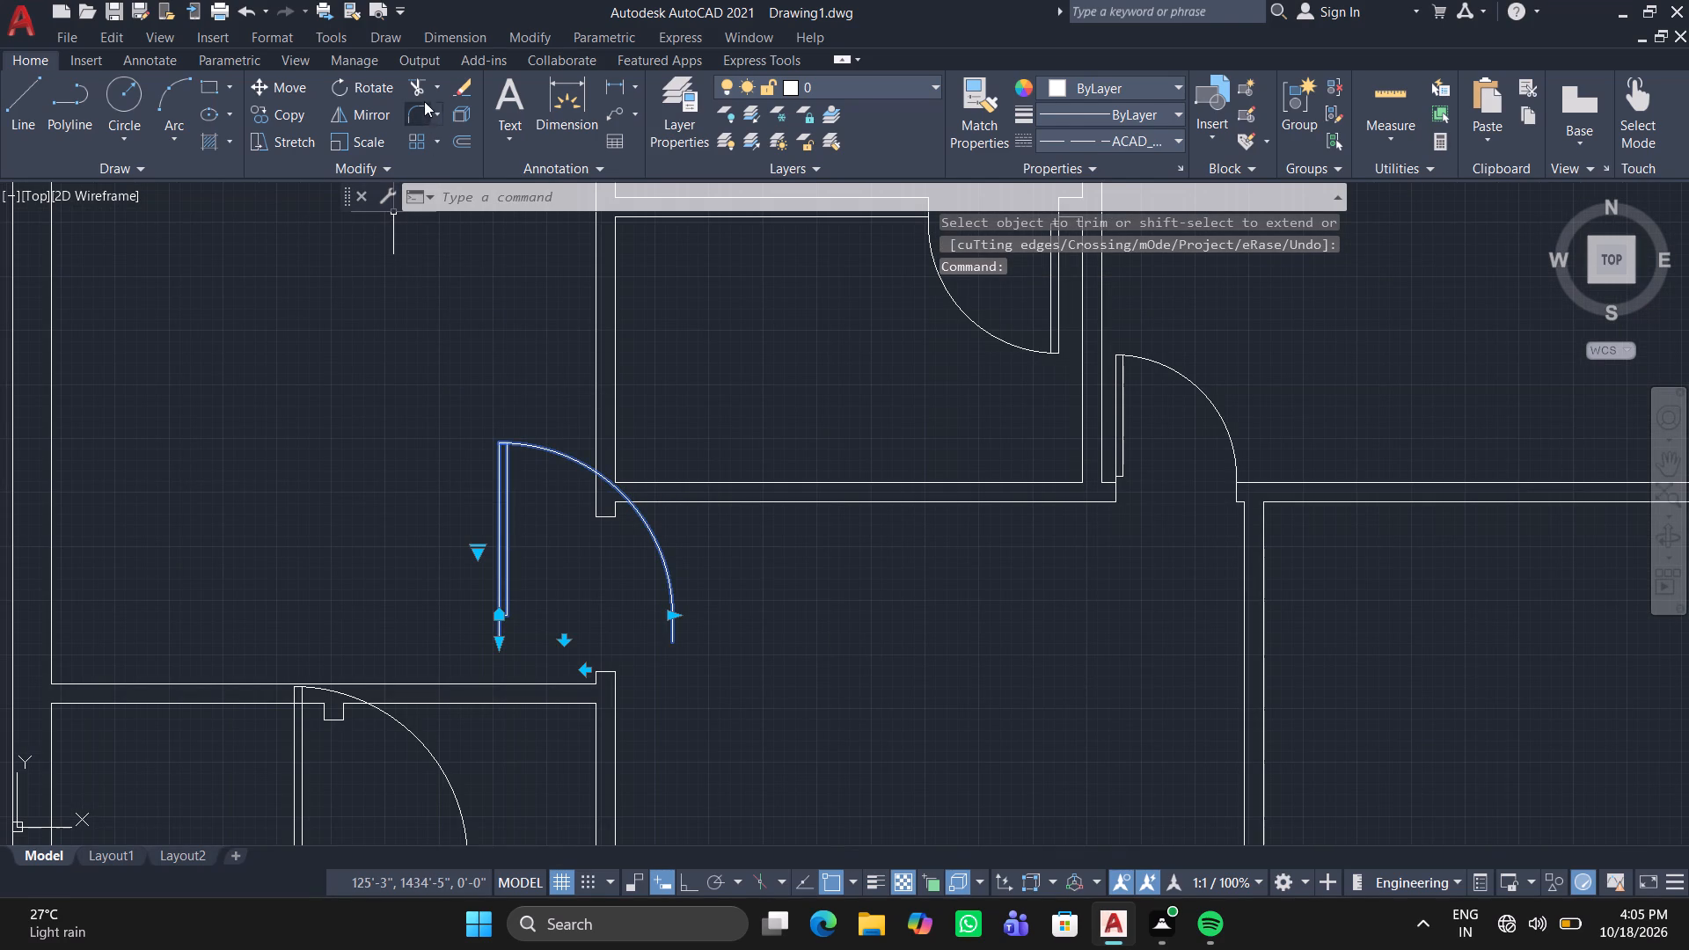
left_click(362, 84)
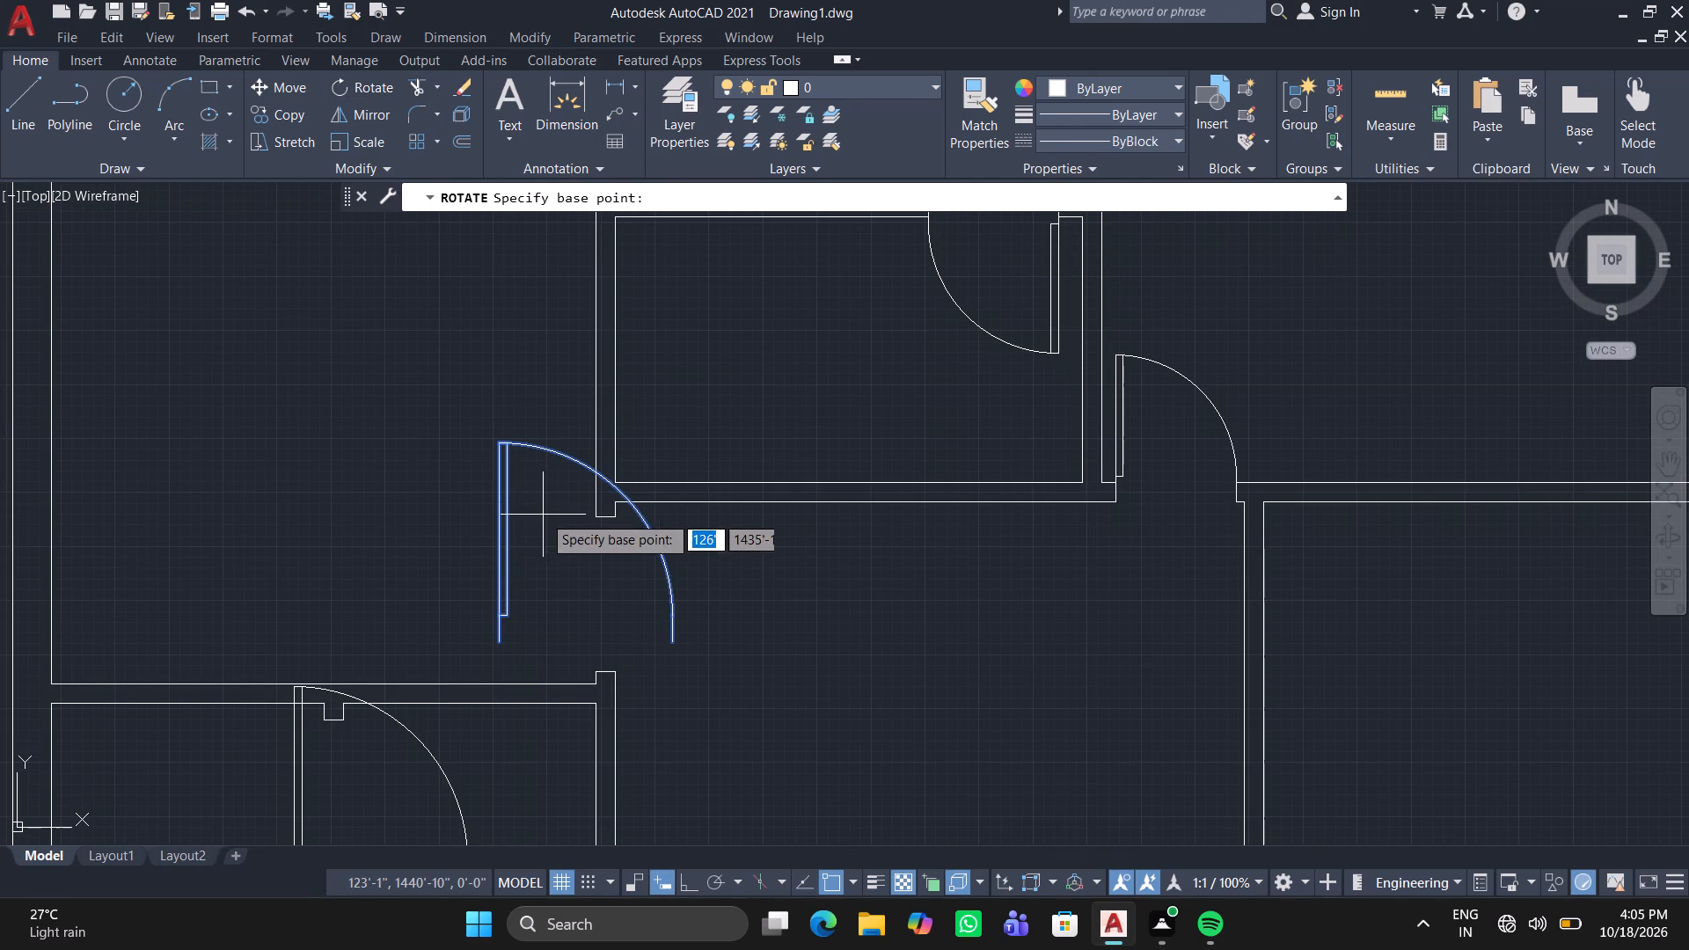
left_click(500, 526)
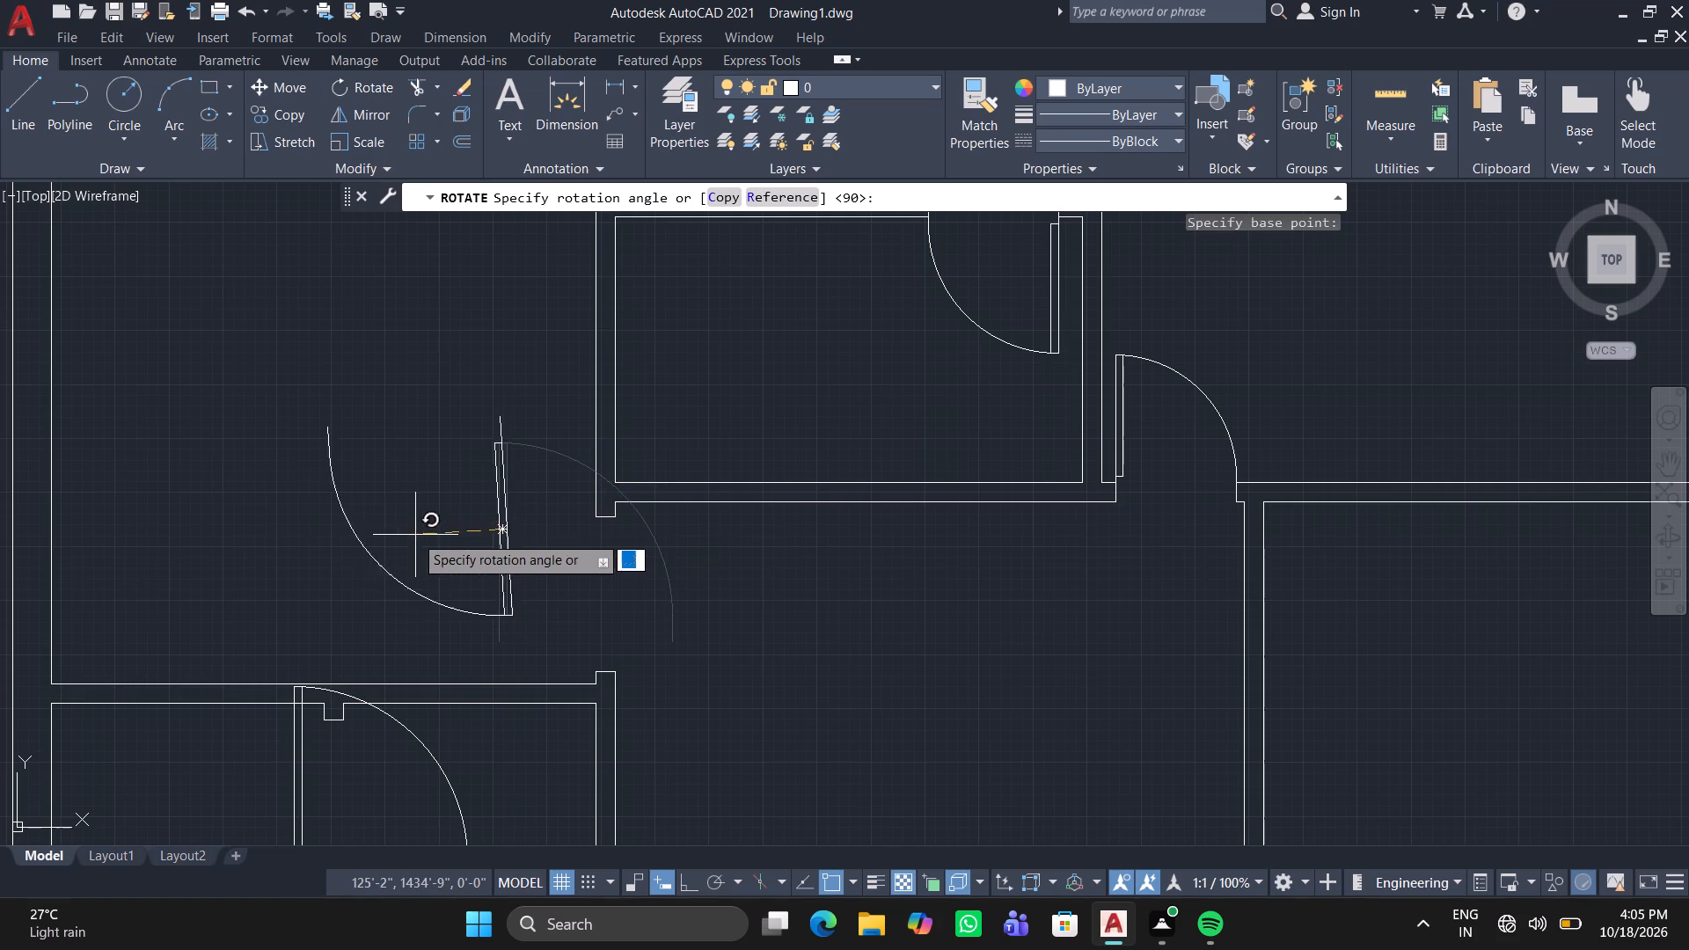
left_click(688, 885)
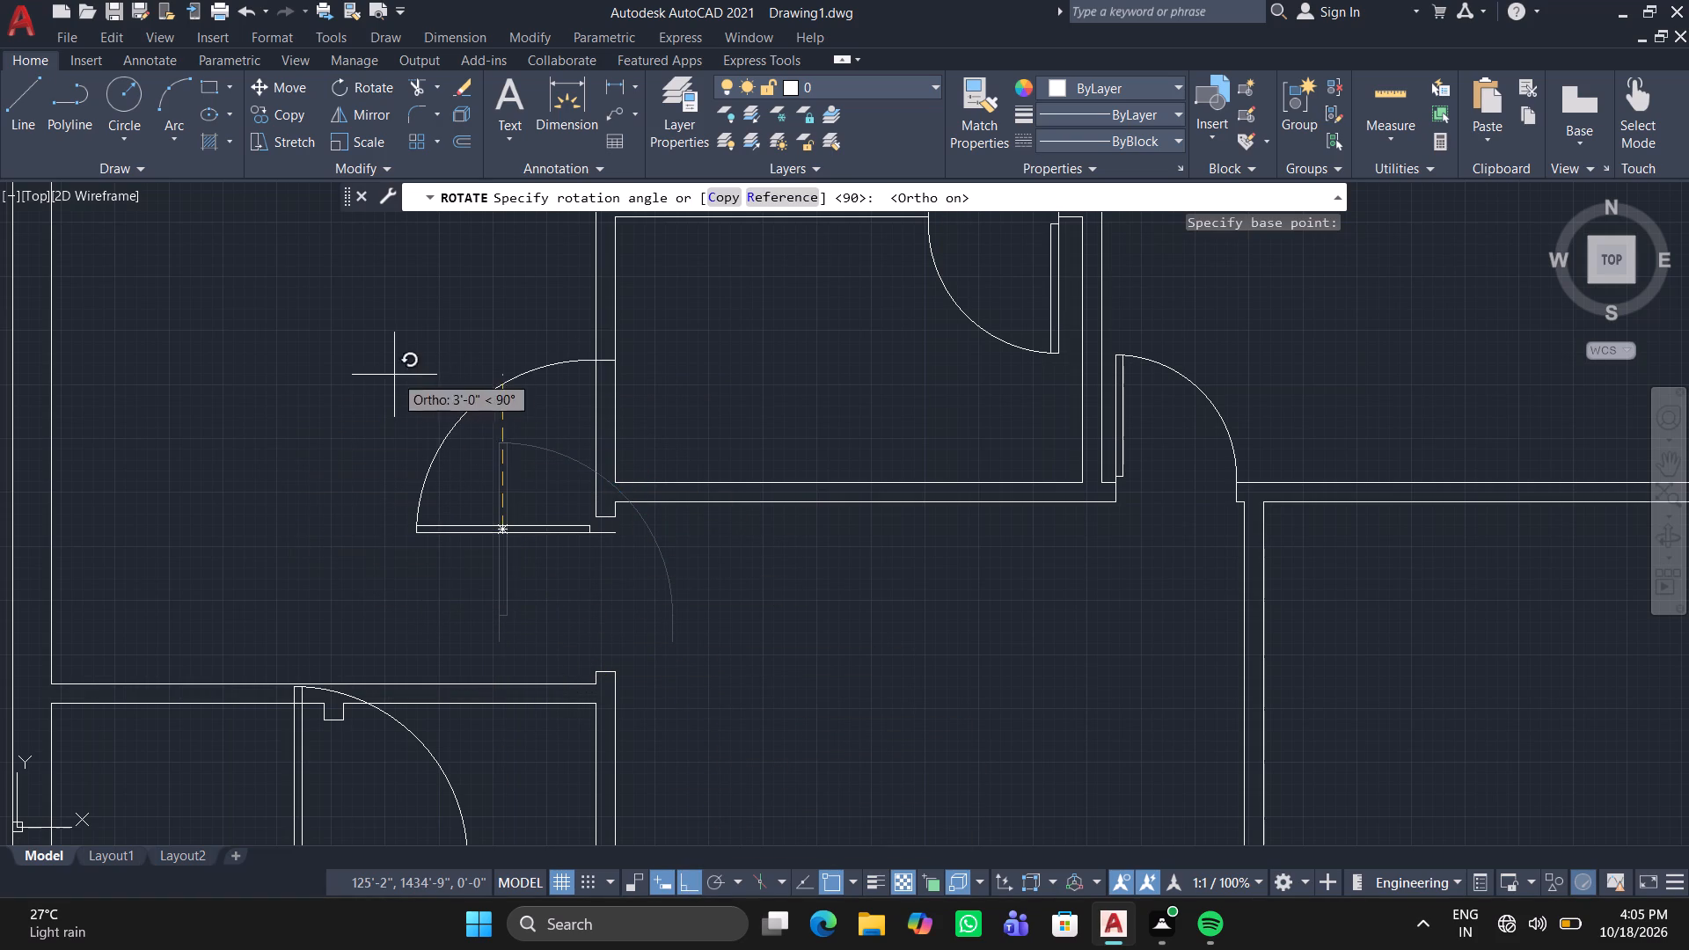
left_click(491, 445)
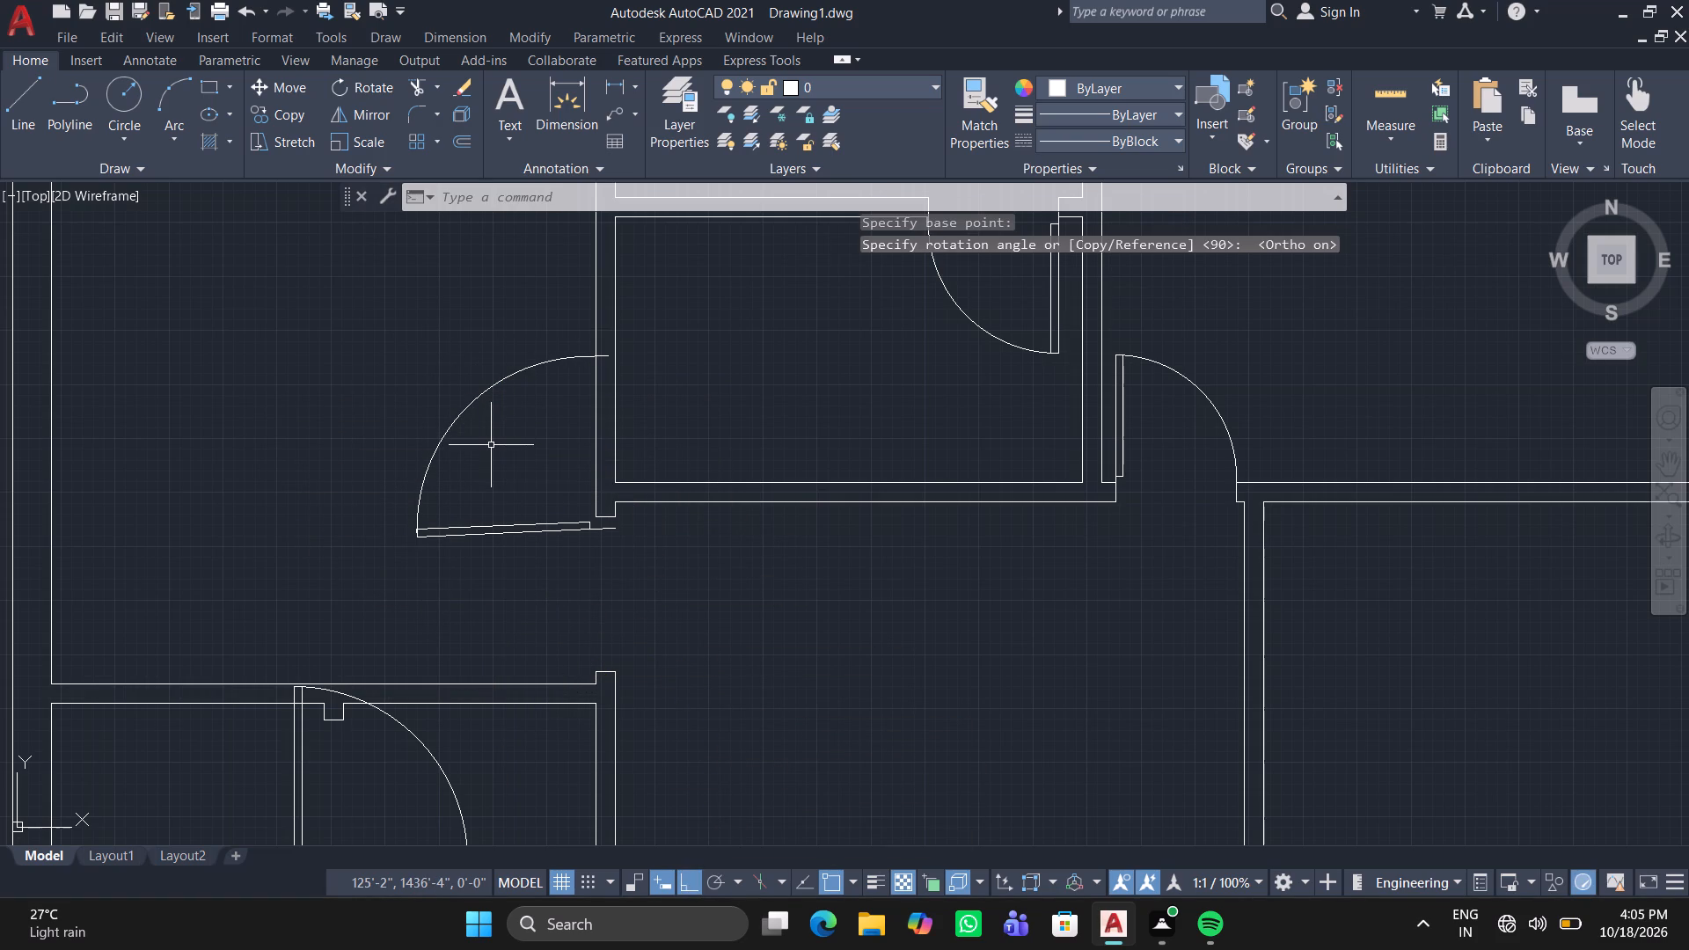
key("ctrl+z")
Rotate the door block near the upper-left room's hall-side gap 90° about its leaf's midpoint with Ortho on.
left_click(504, 480)
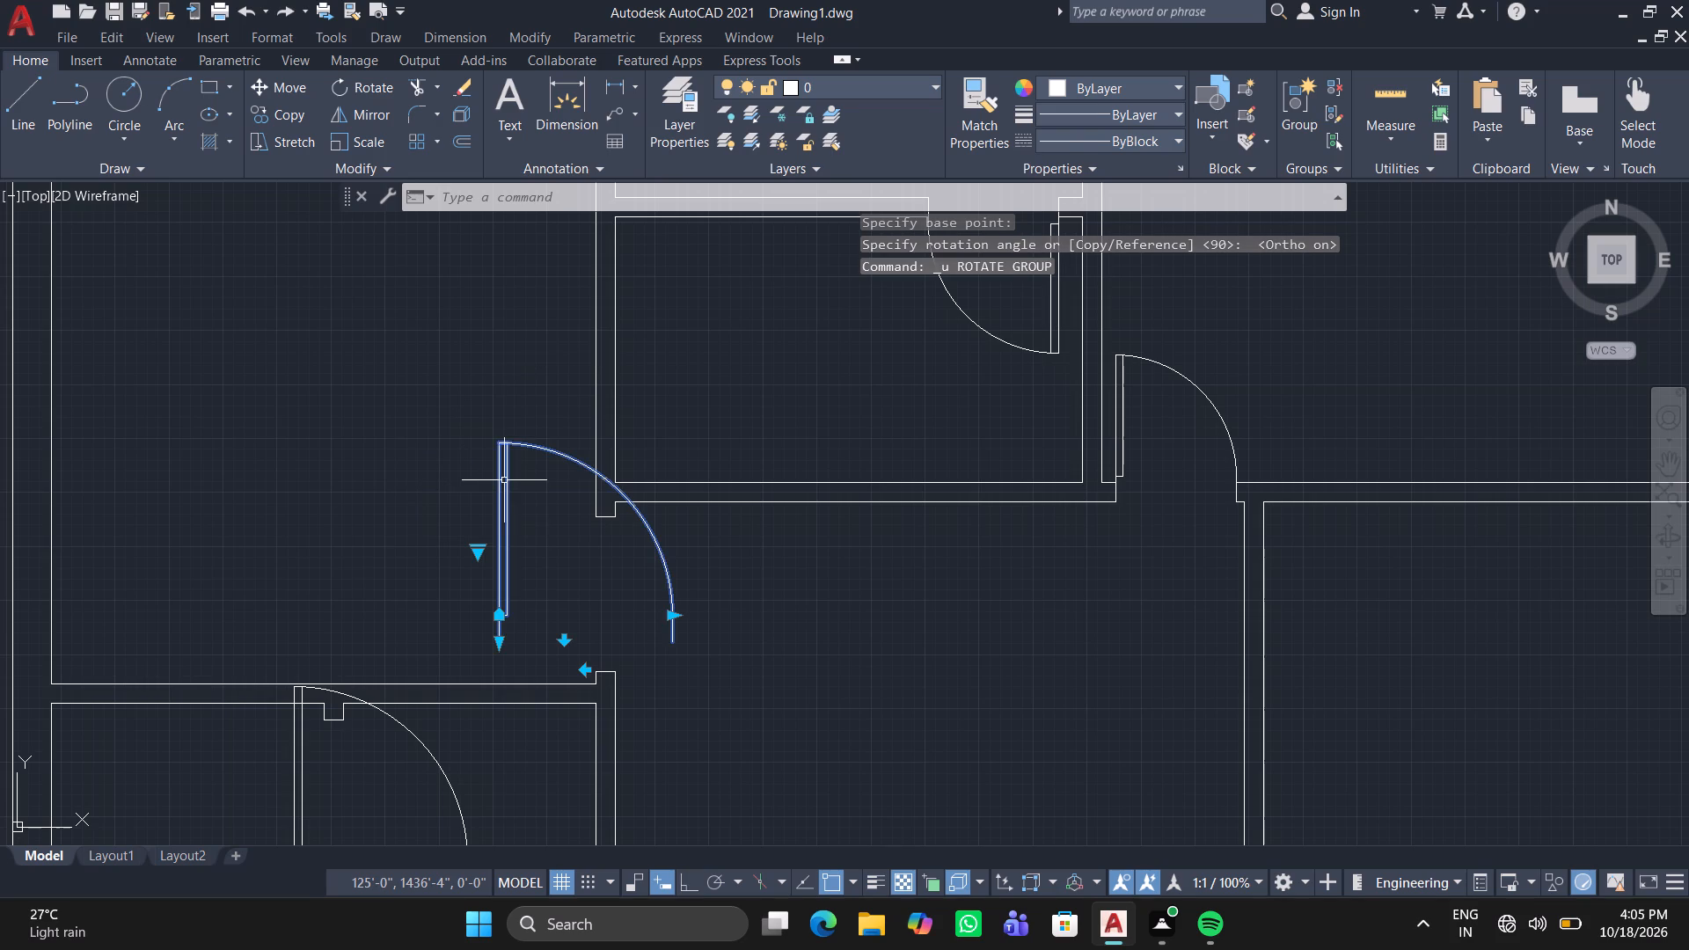
left_click(362, 89)
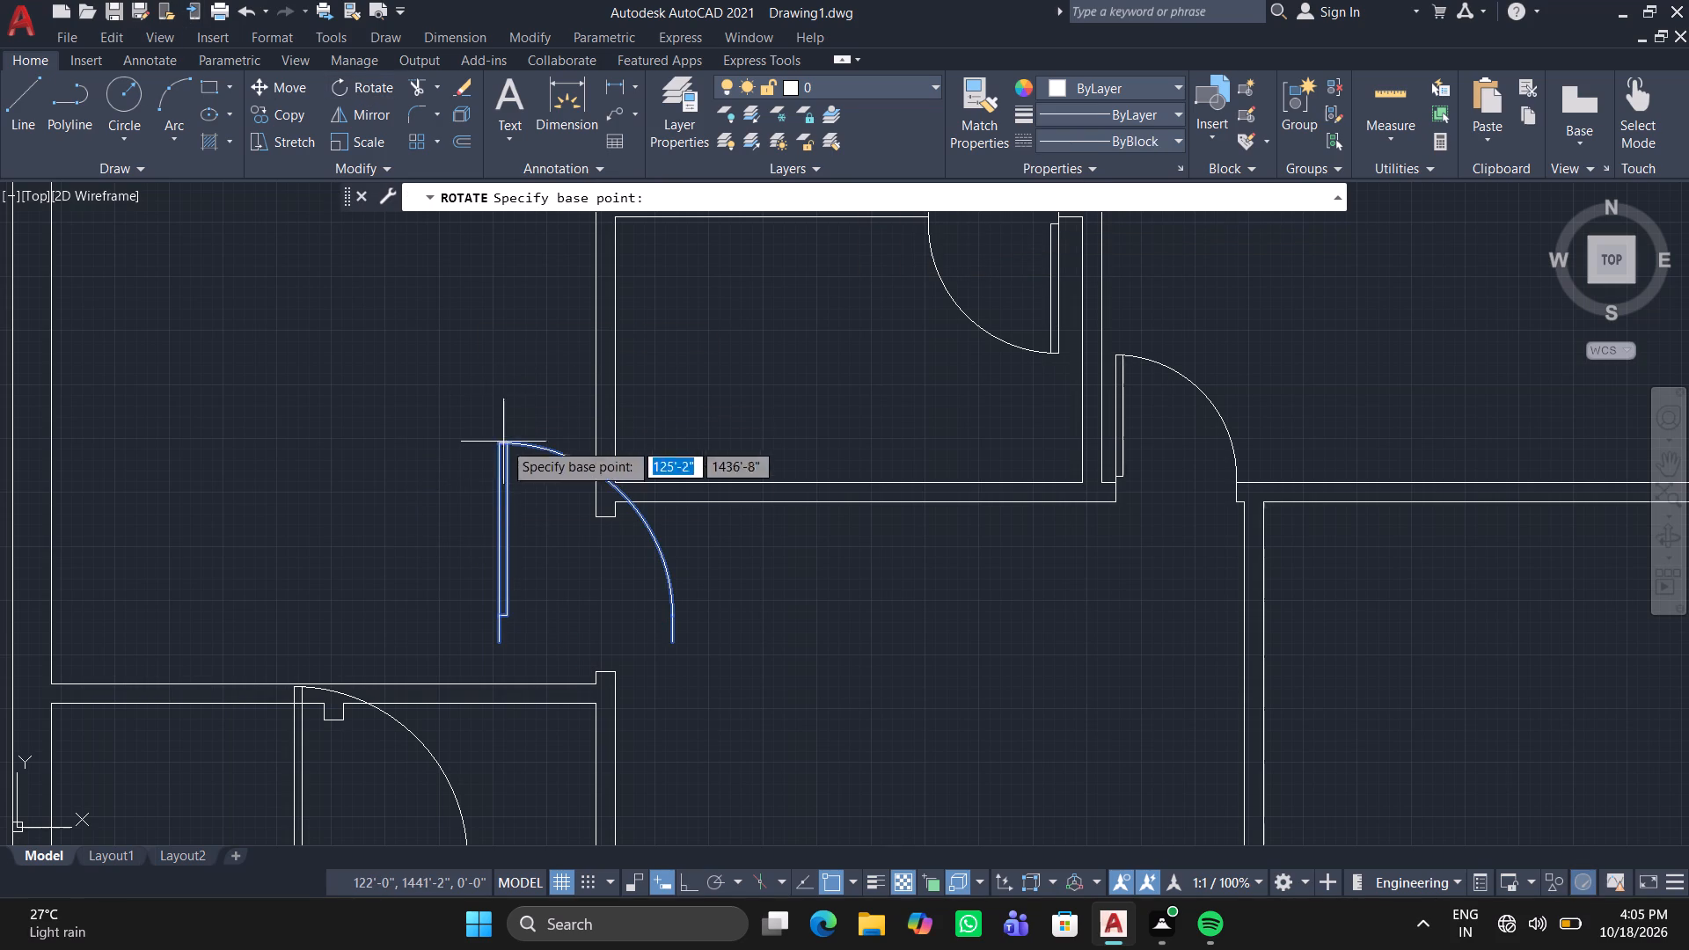
left_click(506, 530)
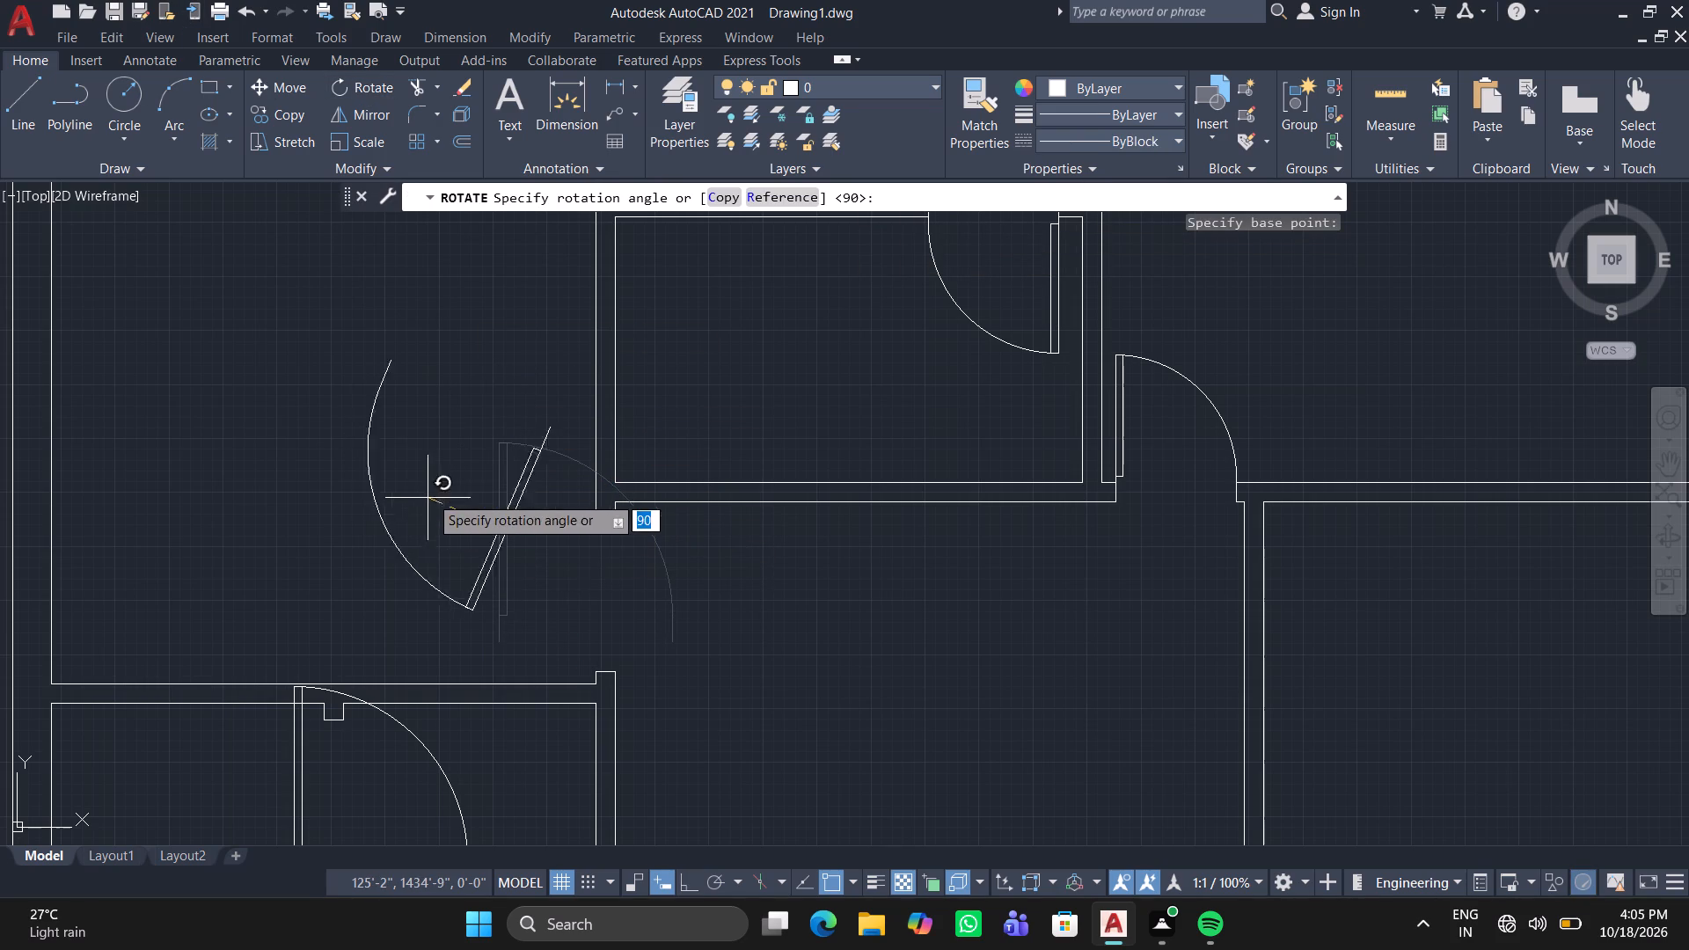
key("F8")
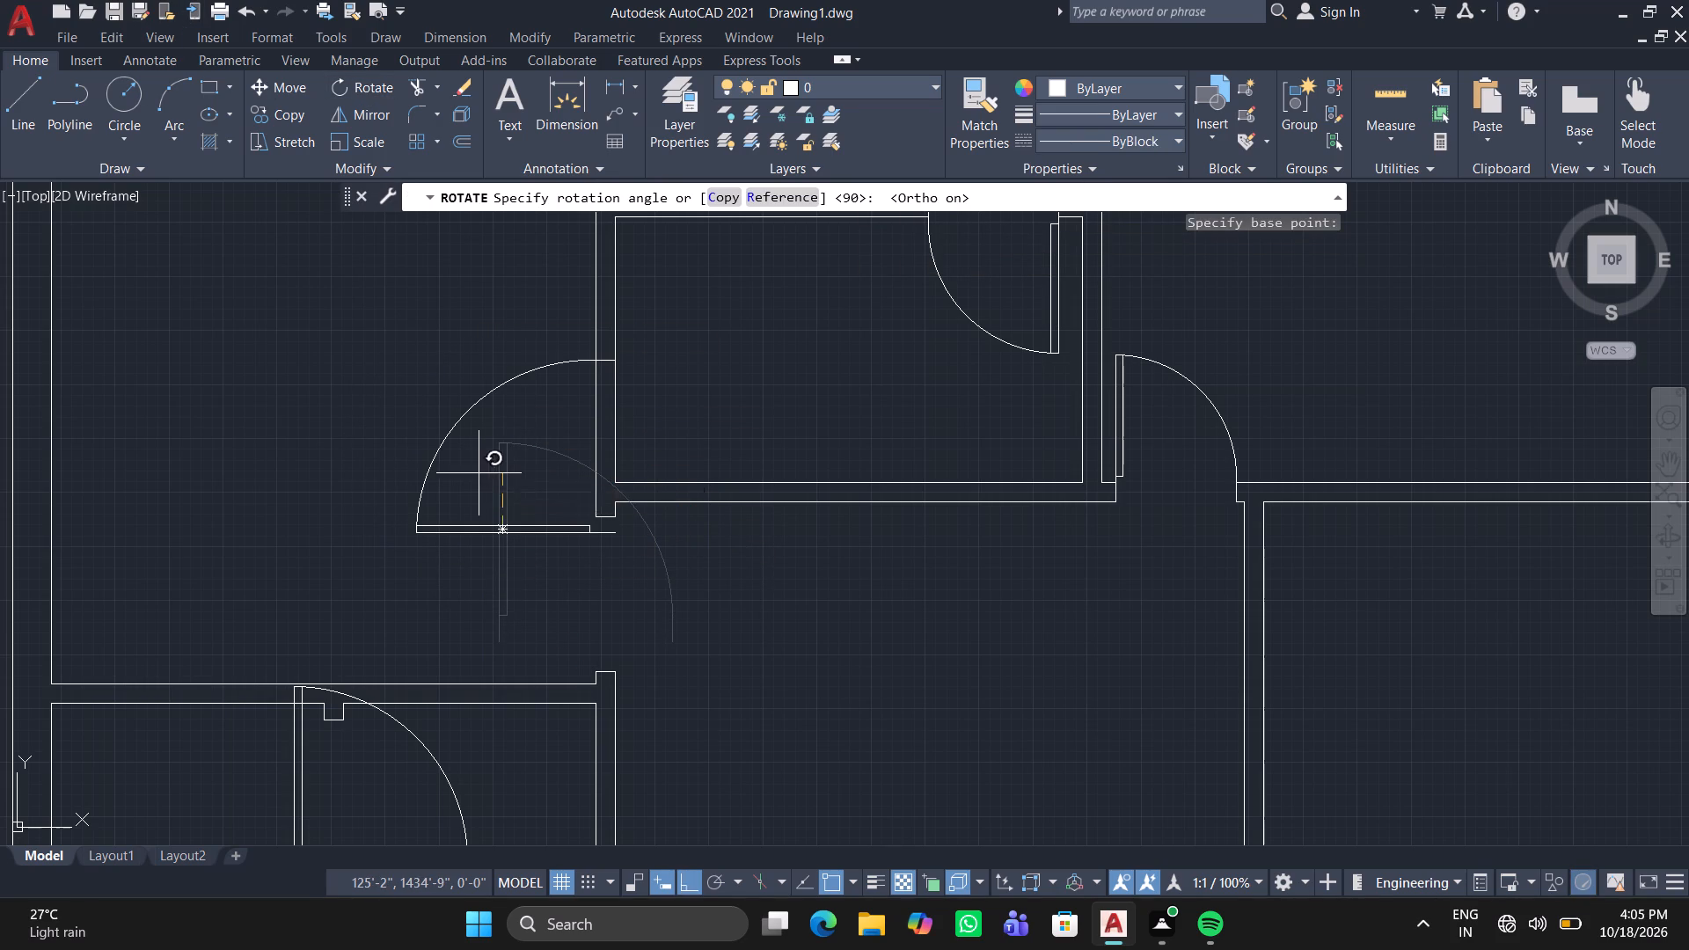
double_click(485, 472)
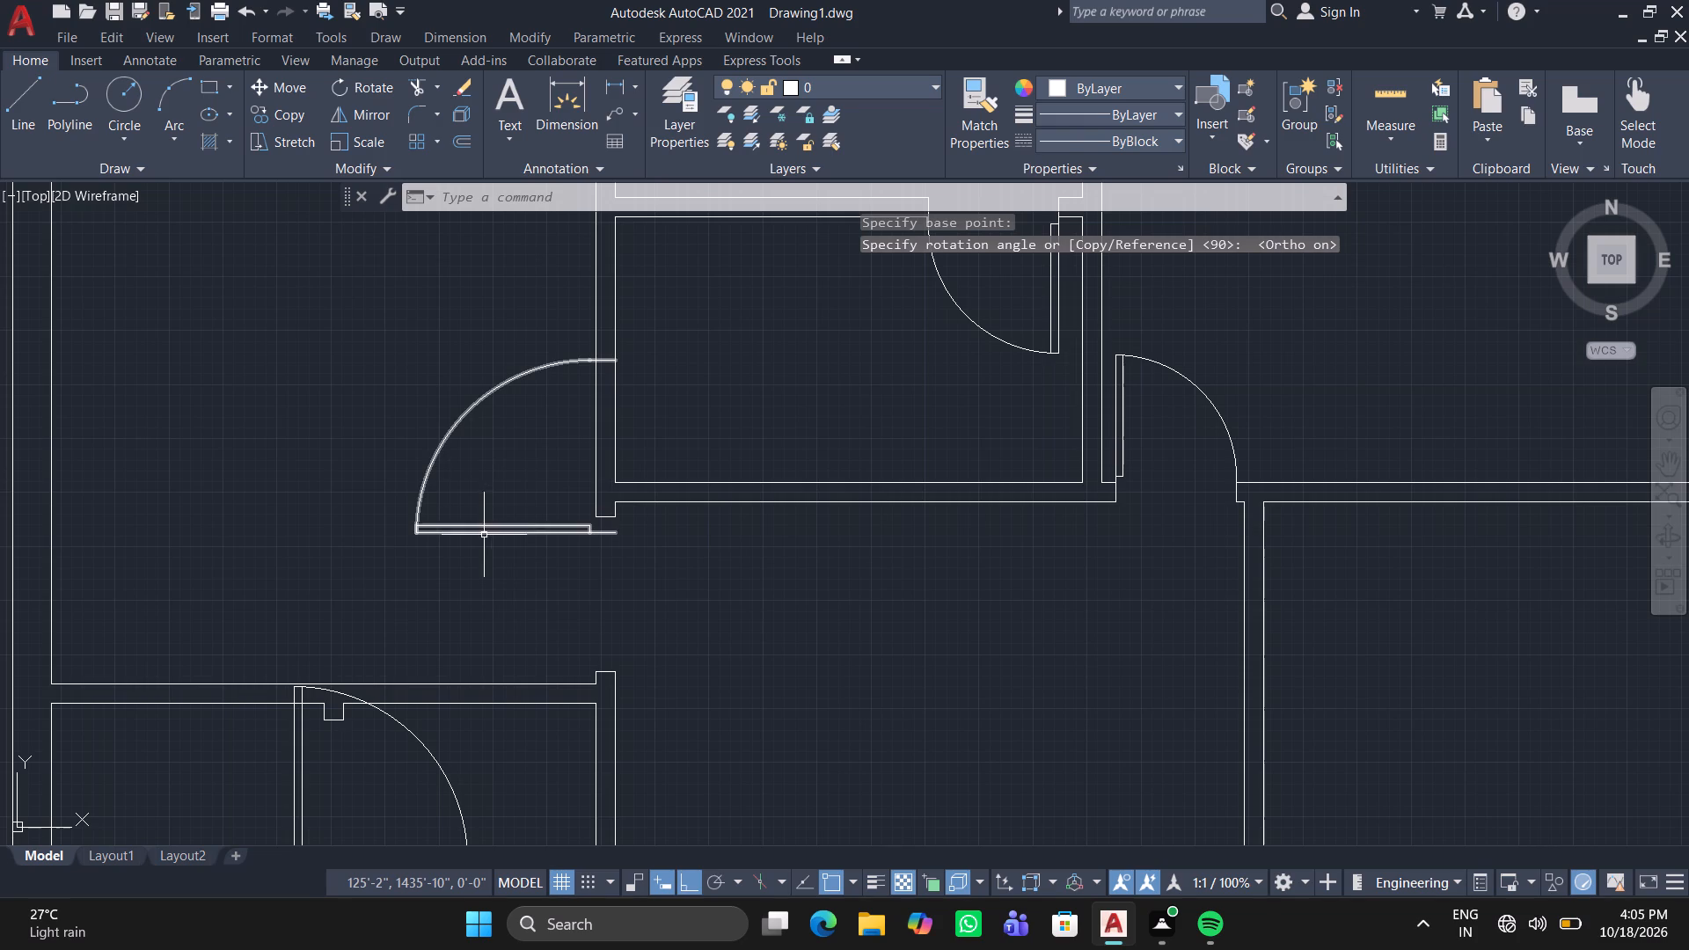
Move the rotated door block by its leaf-side frame end onto the hall-side corner of the gap's lower jamb, with Ortho off.
left_click(484, 536)
left_click(252, 84)
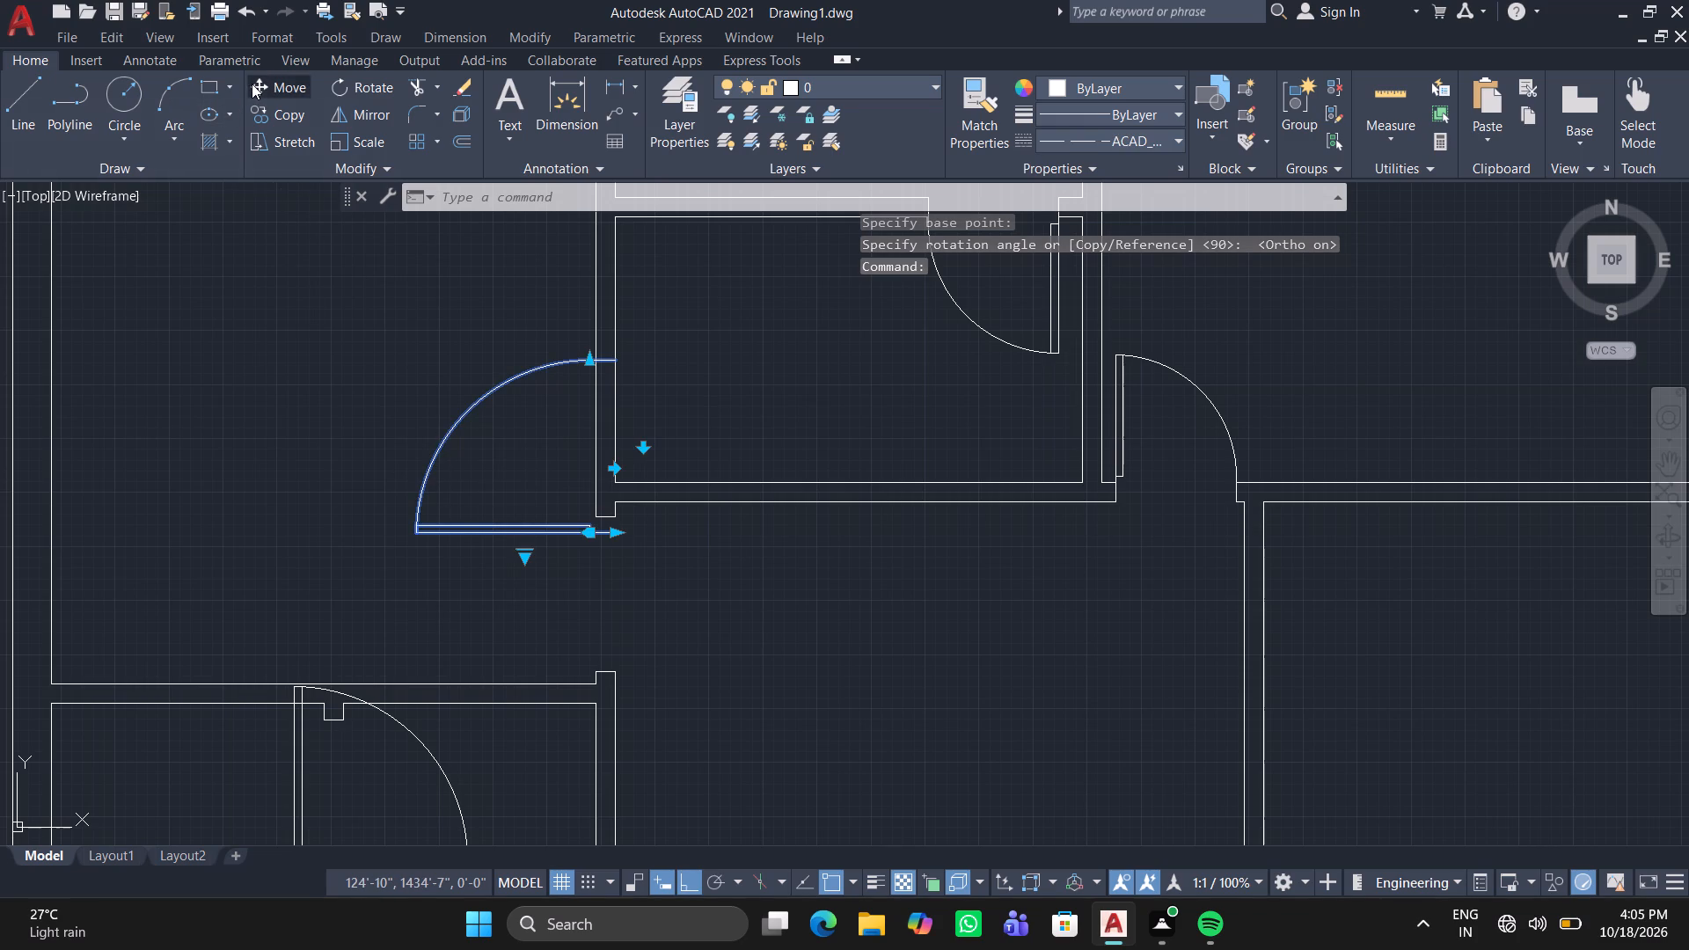
scroll(613, 566, "up", 3)
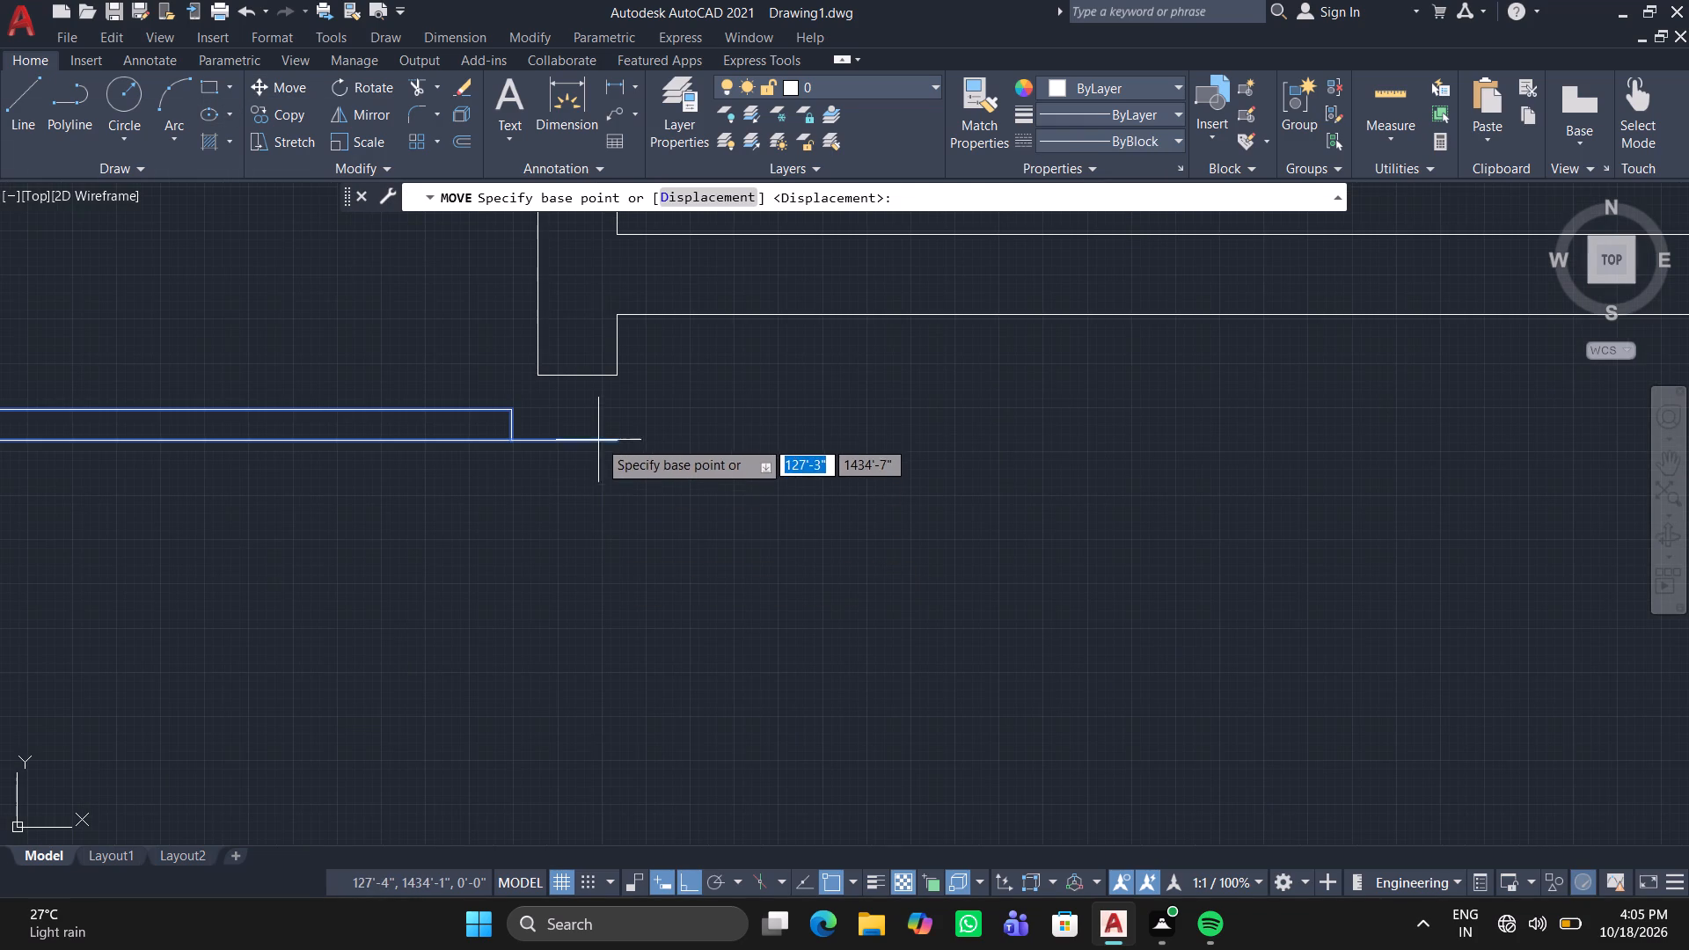
left_click(614, 449)
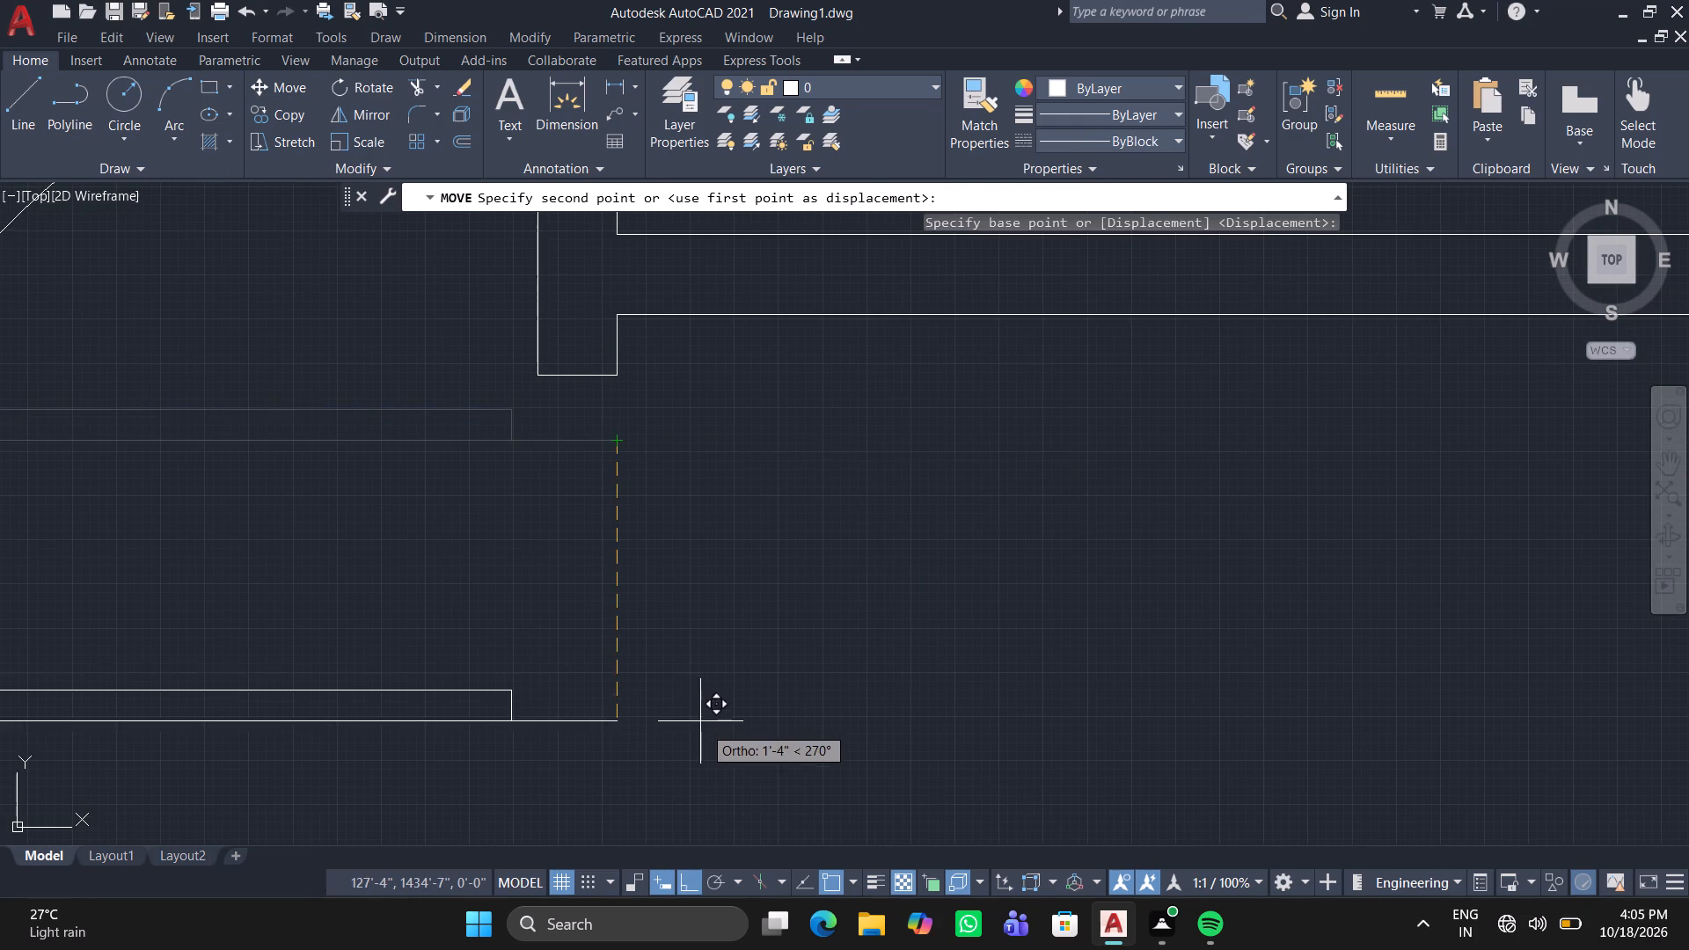
scroll(704, 726, "down", 4)
middle_click_drag(704, 727, 740, 639)
left_click(684, 876)
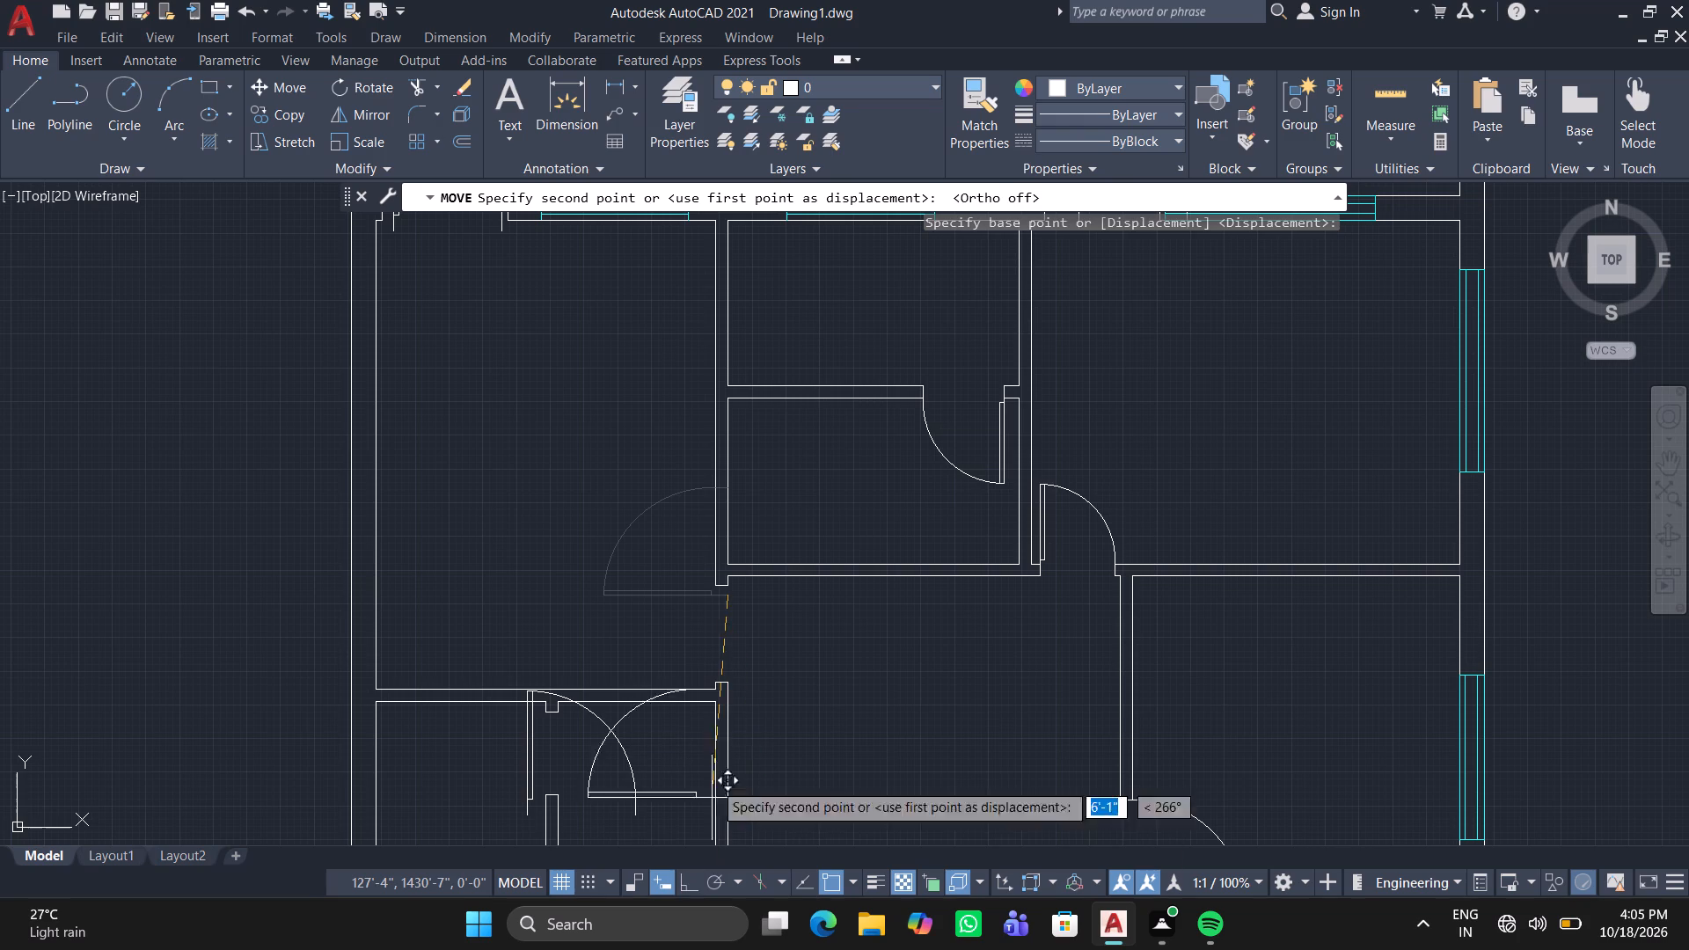
scroll(698, 667, "up", 4)
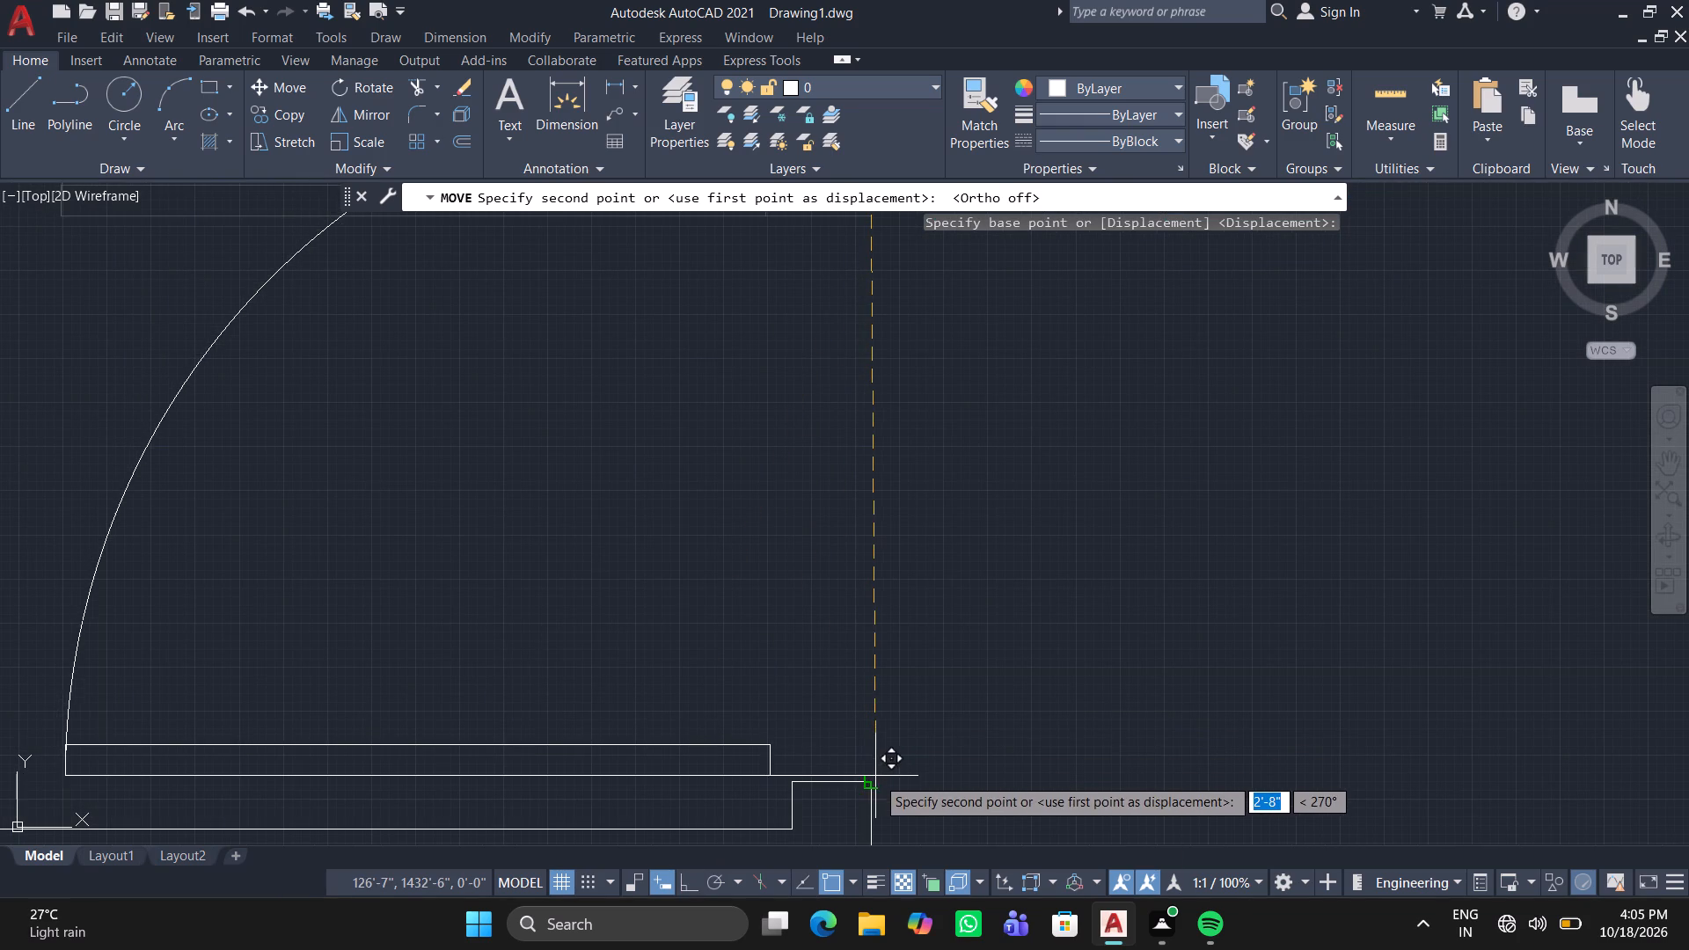
left_click(874, 779)
Resize the upper-left room's door block from its arc side to fit the gap's upper jamb.
scroll(698, 647, "down", 3)
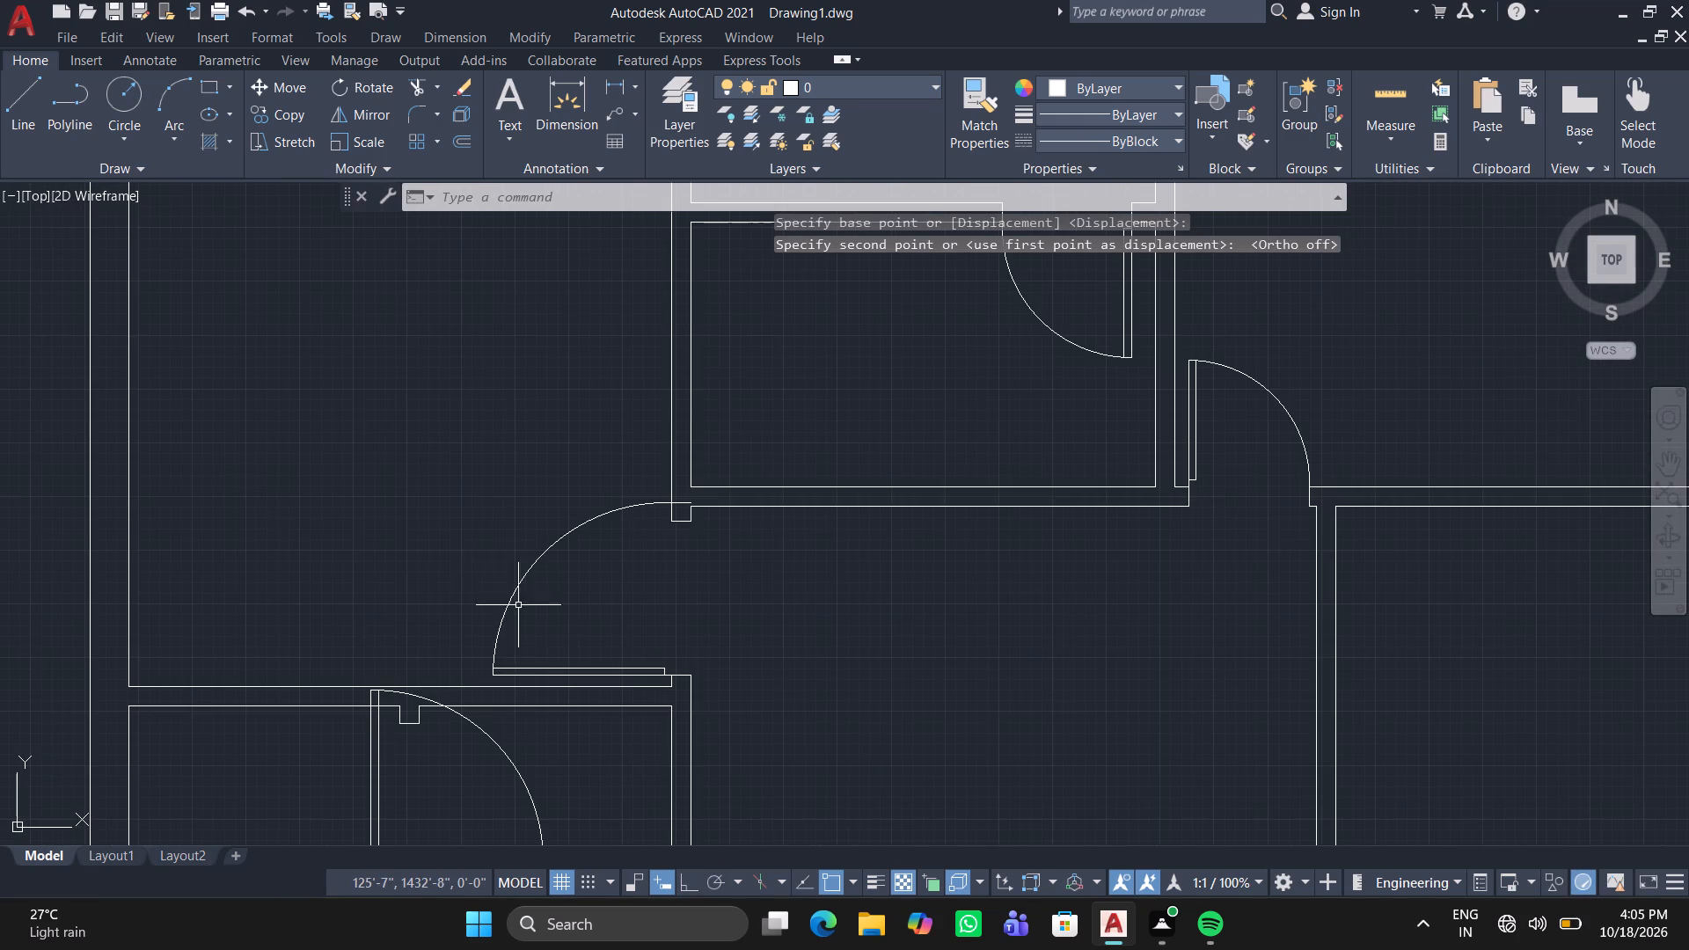
left_click(574, 527)
scroll(662, 513, "up", 3)
left_click(666, 469)
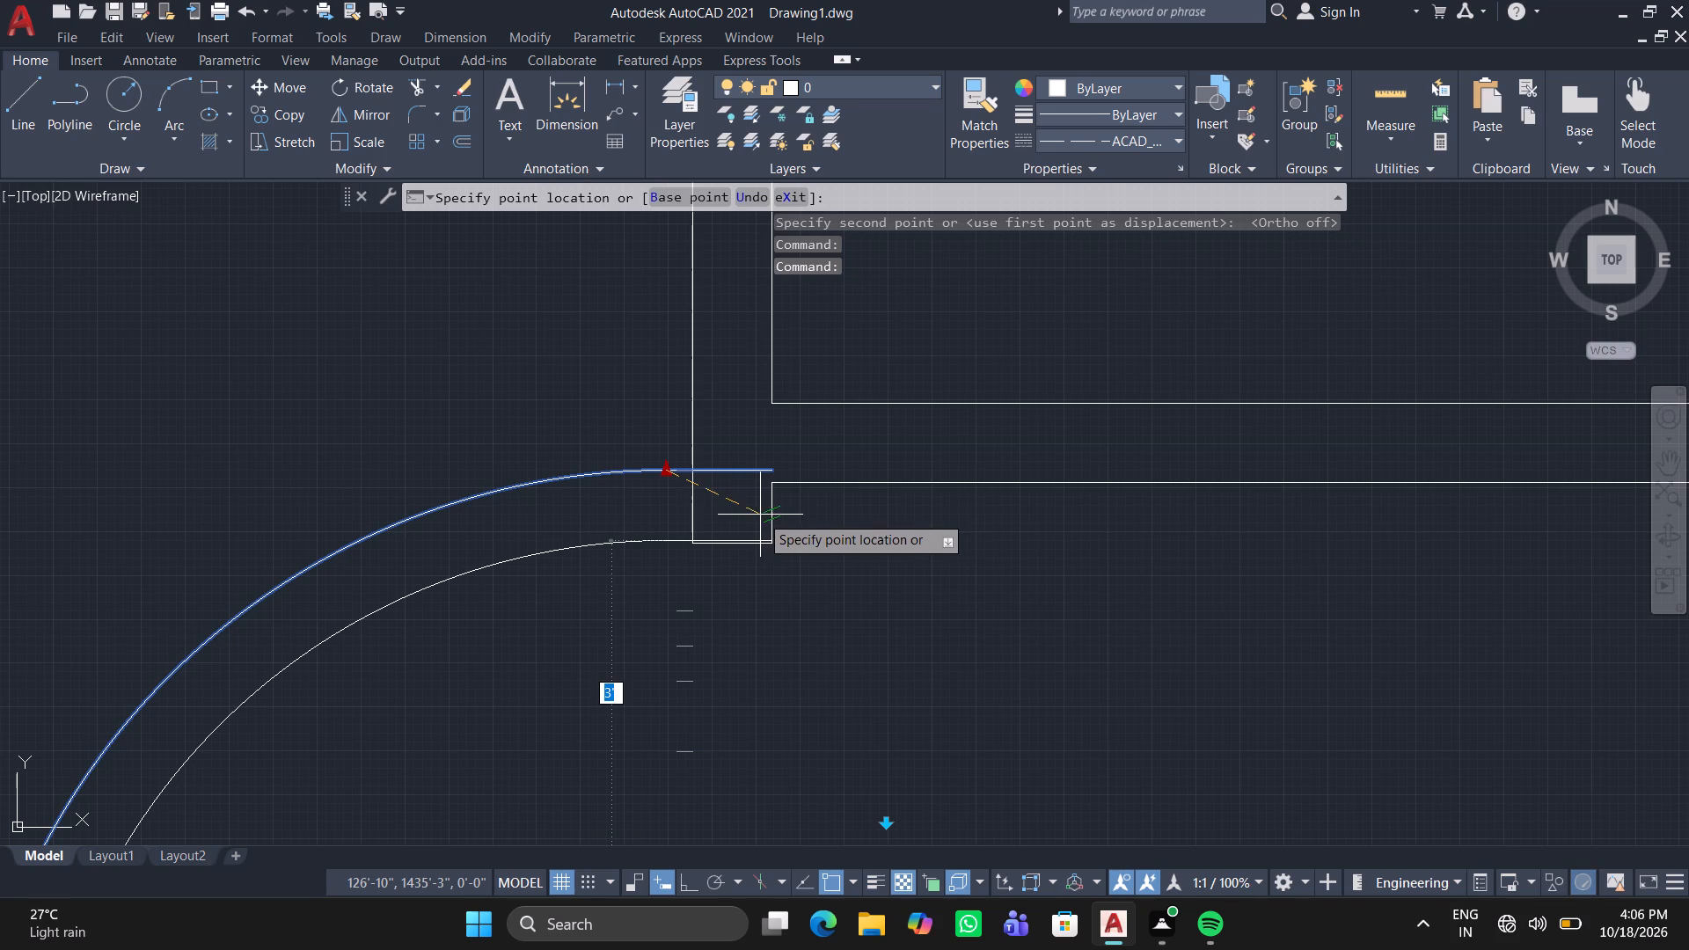
left_click(765, 539)
Trim the upper jamb's cap line and the short wall line stubs below the door's arc-side frame line.
scroll(763, 533, "up", 4)
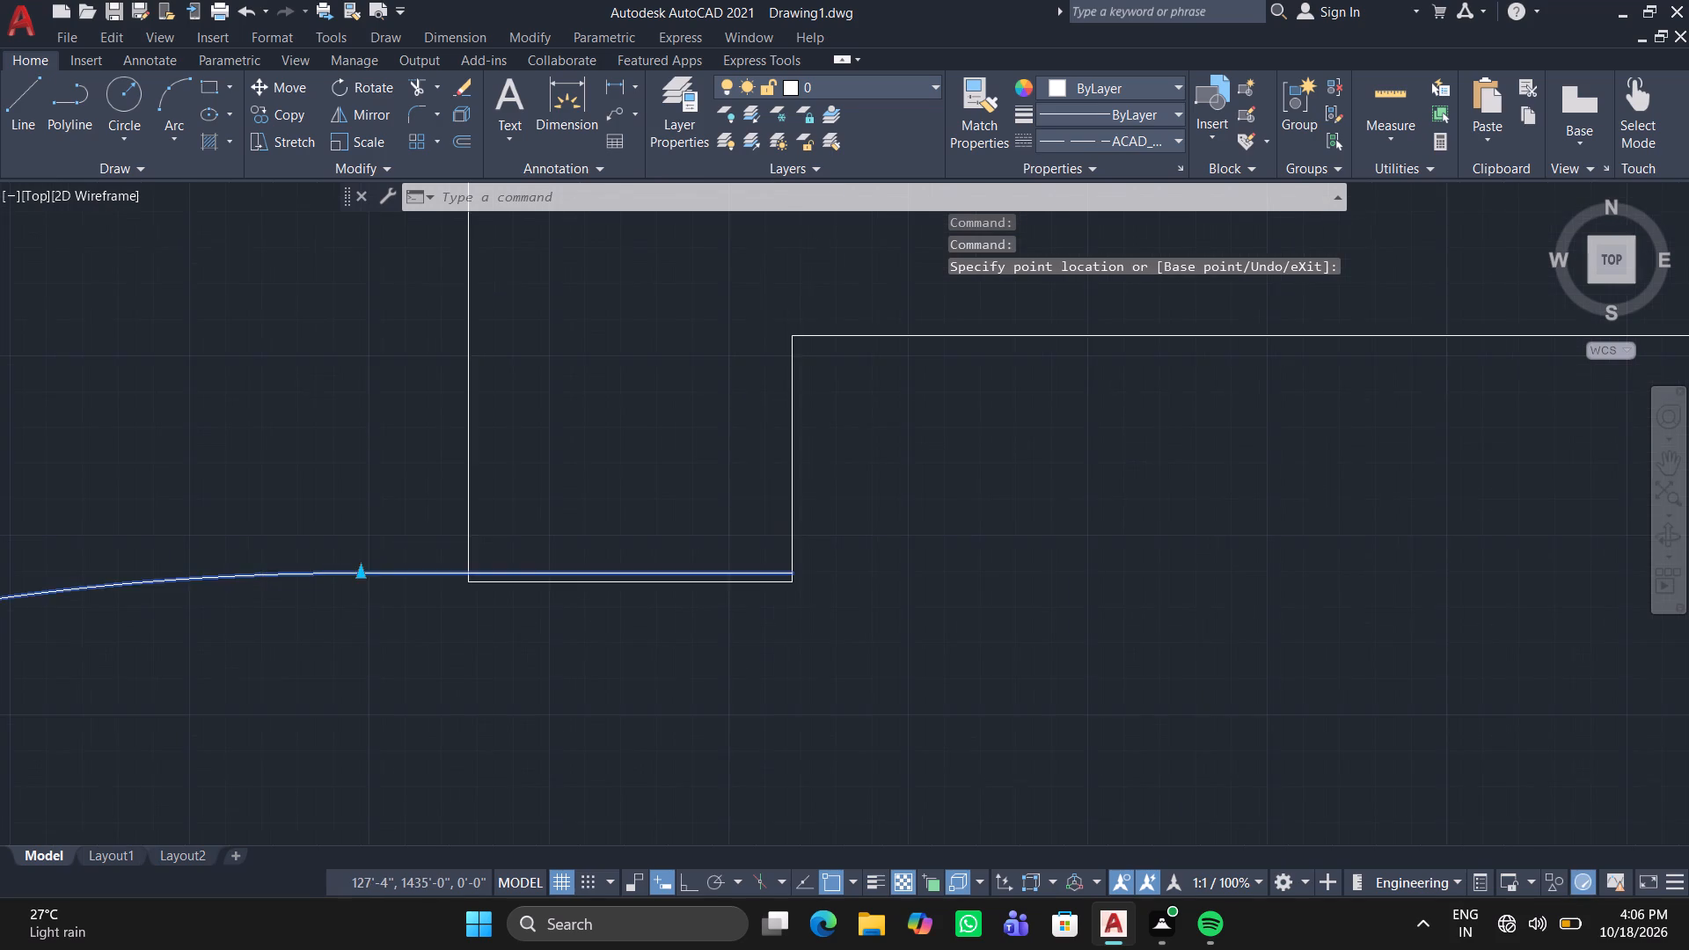
key("Escape")
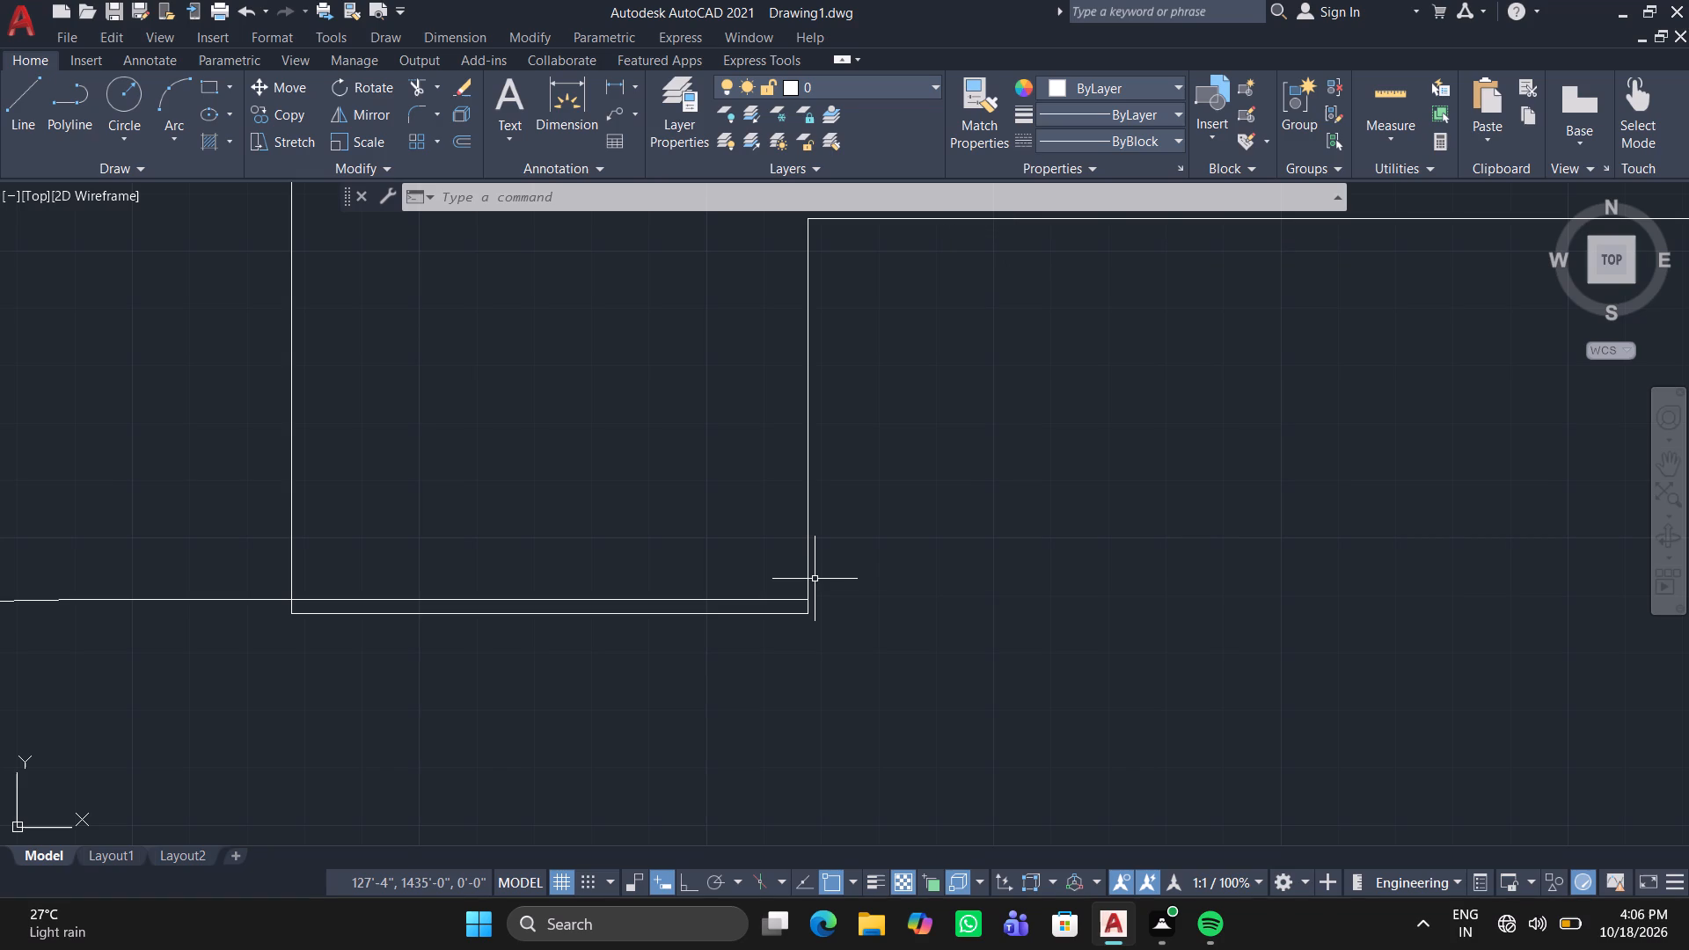
type("tr")
key("Return")
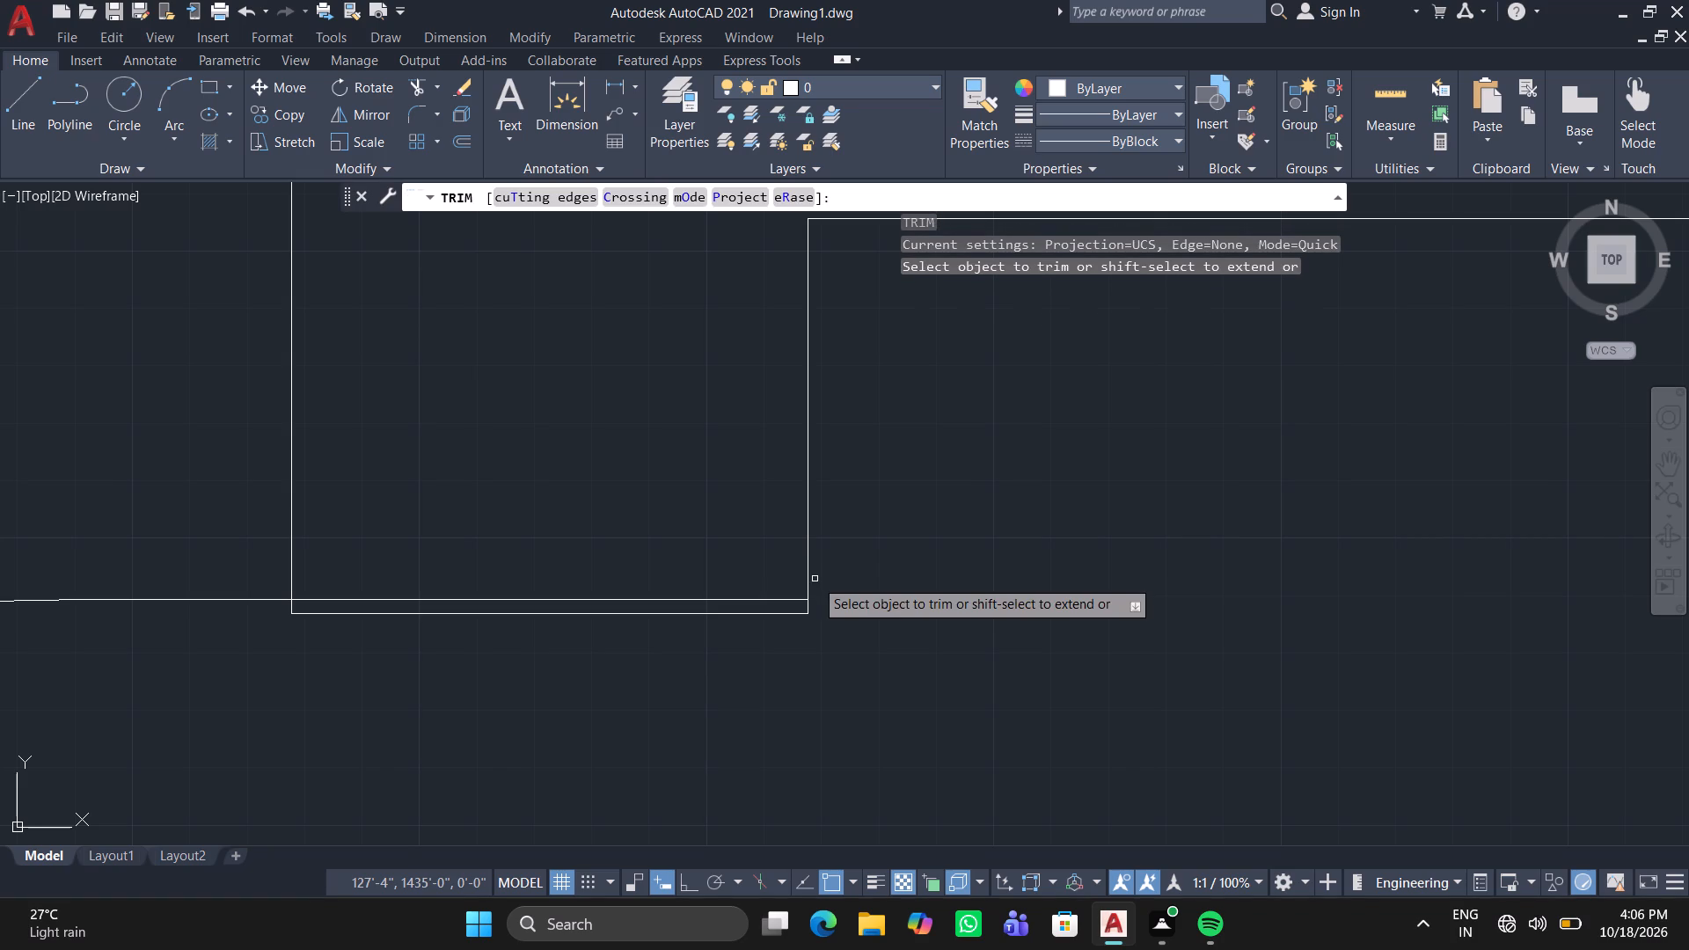
left_click(729, 609)
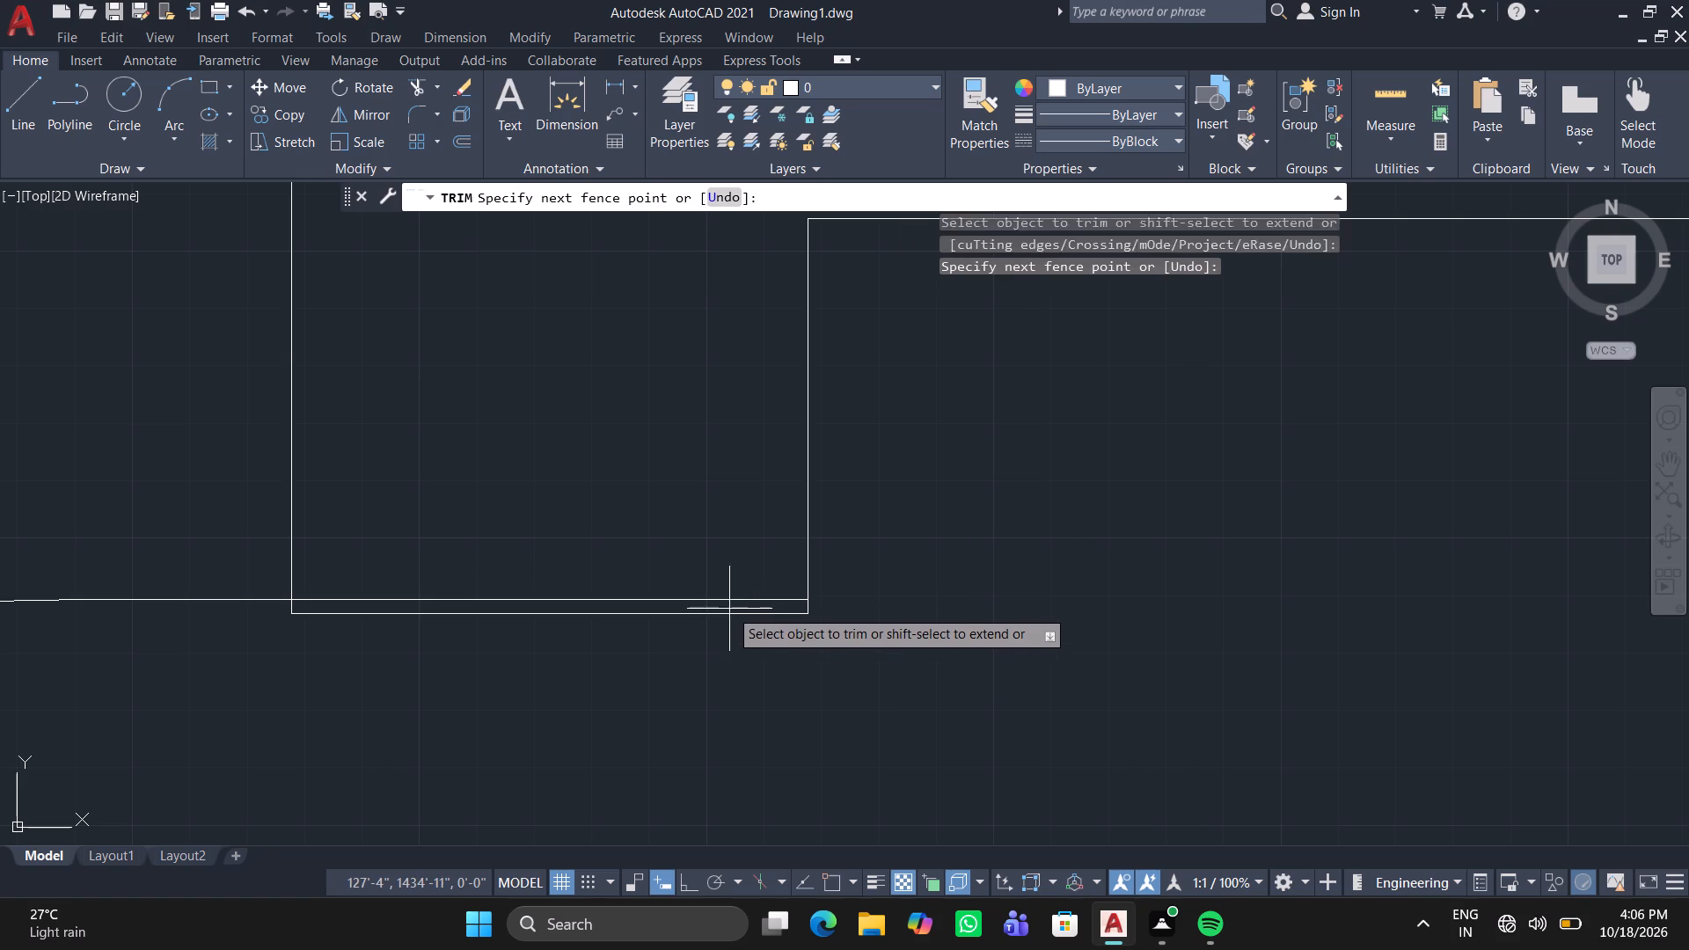
double_click(651, 683)
left_click(811, 608)
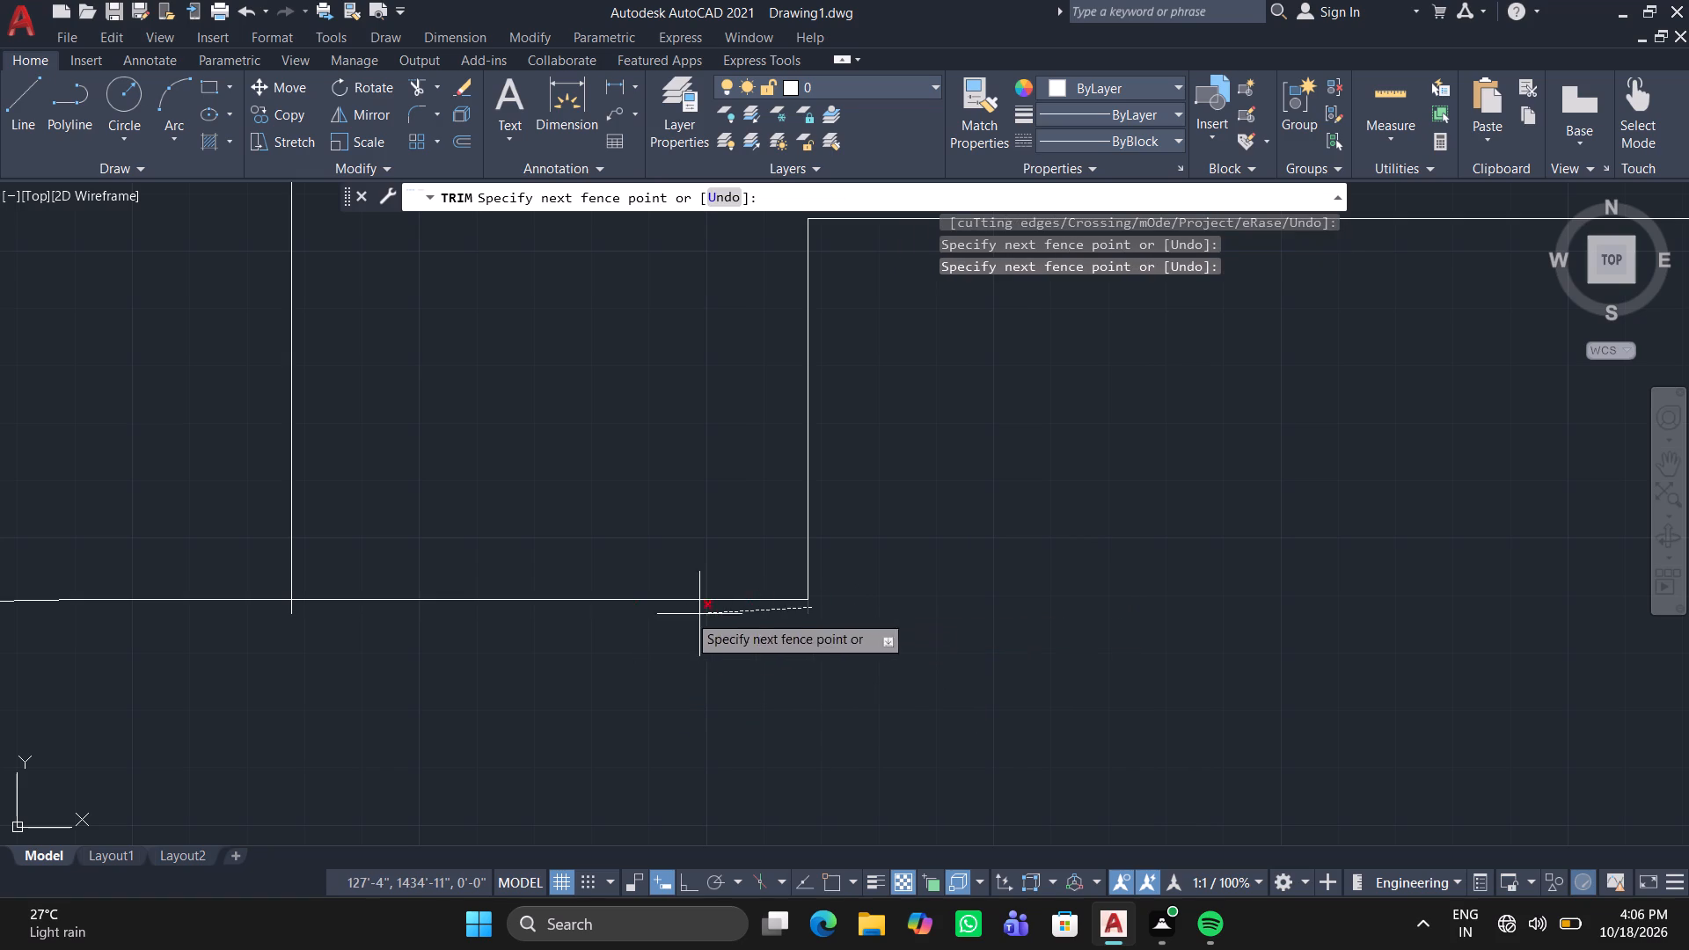
left_click(282, 603)
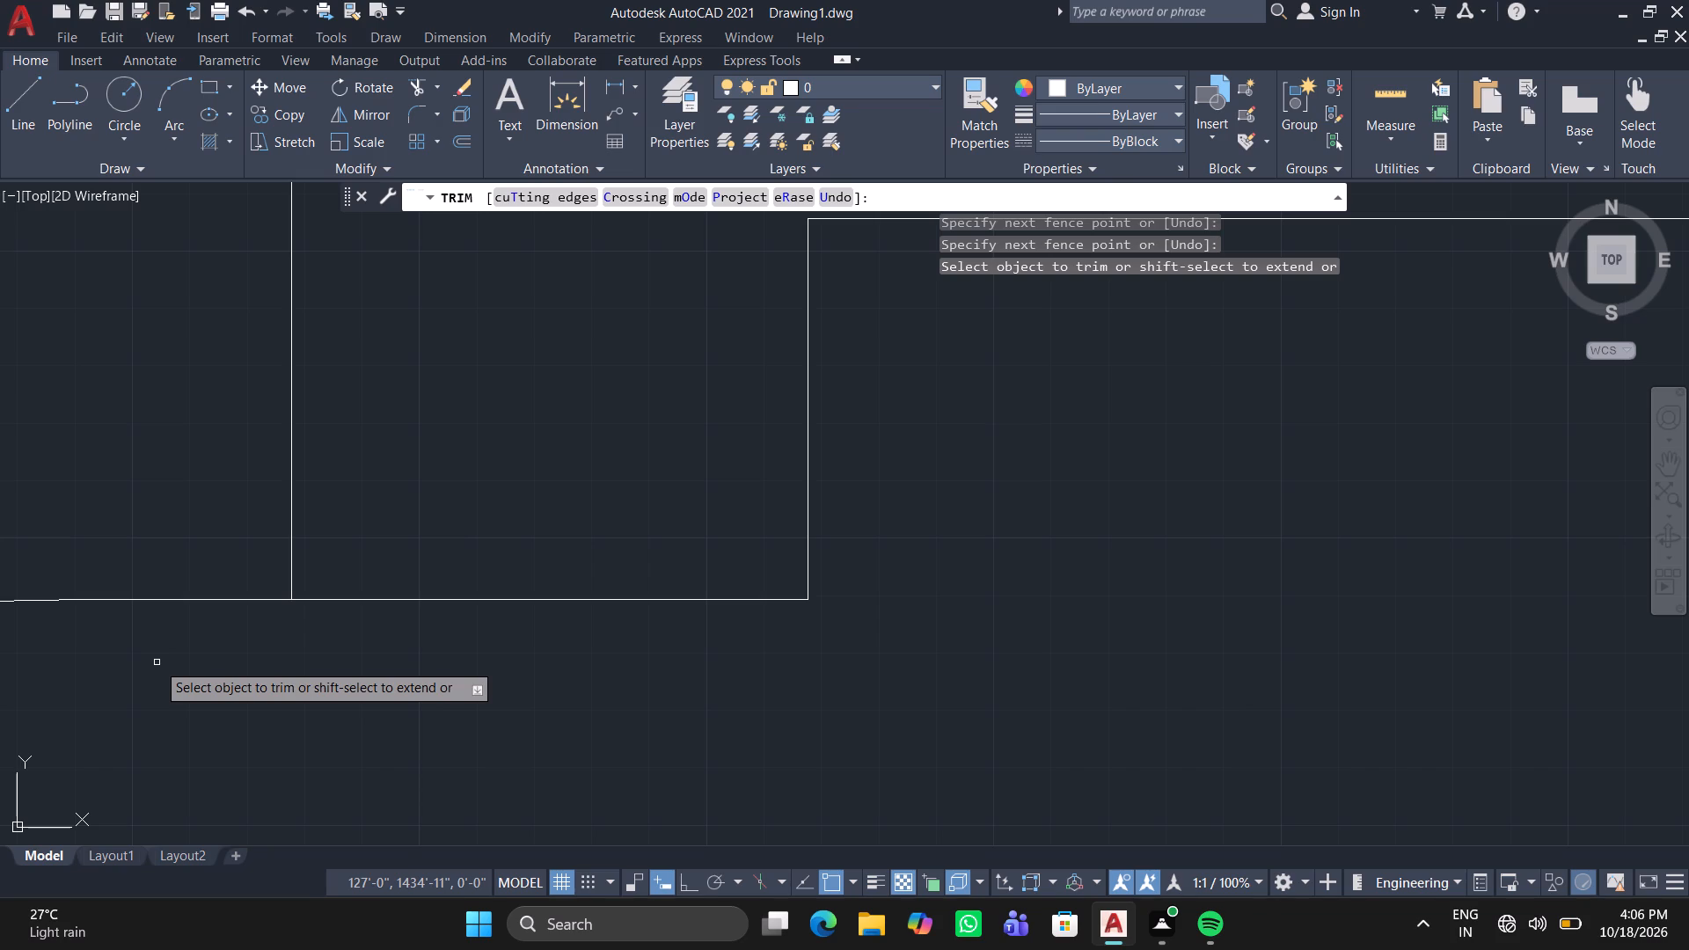
key("Escape")
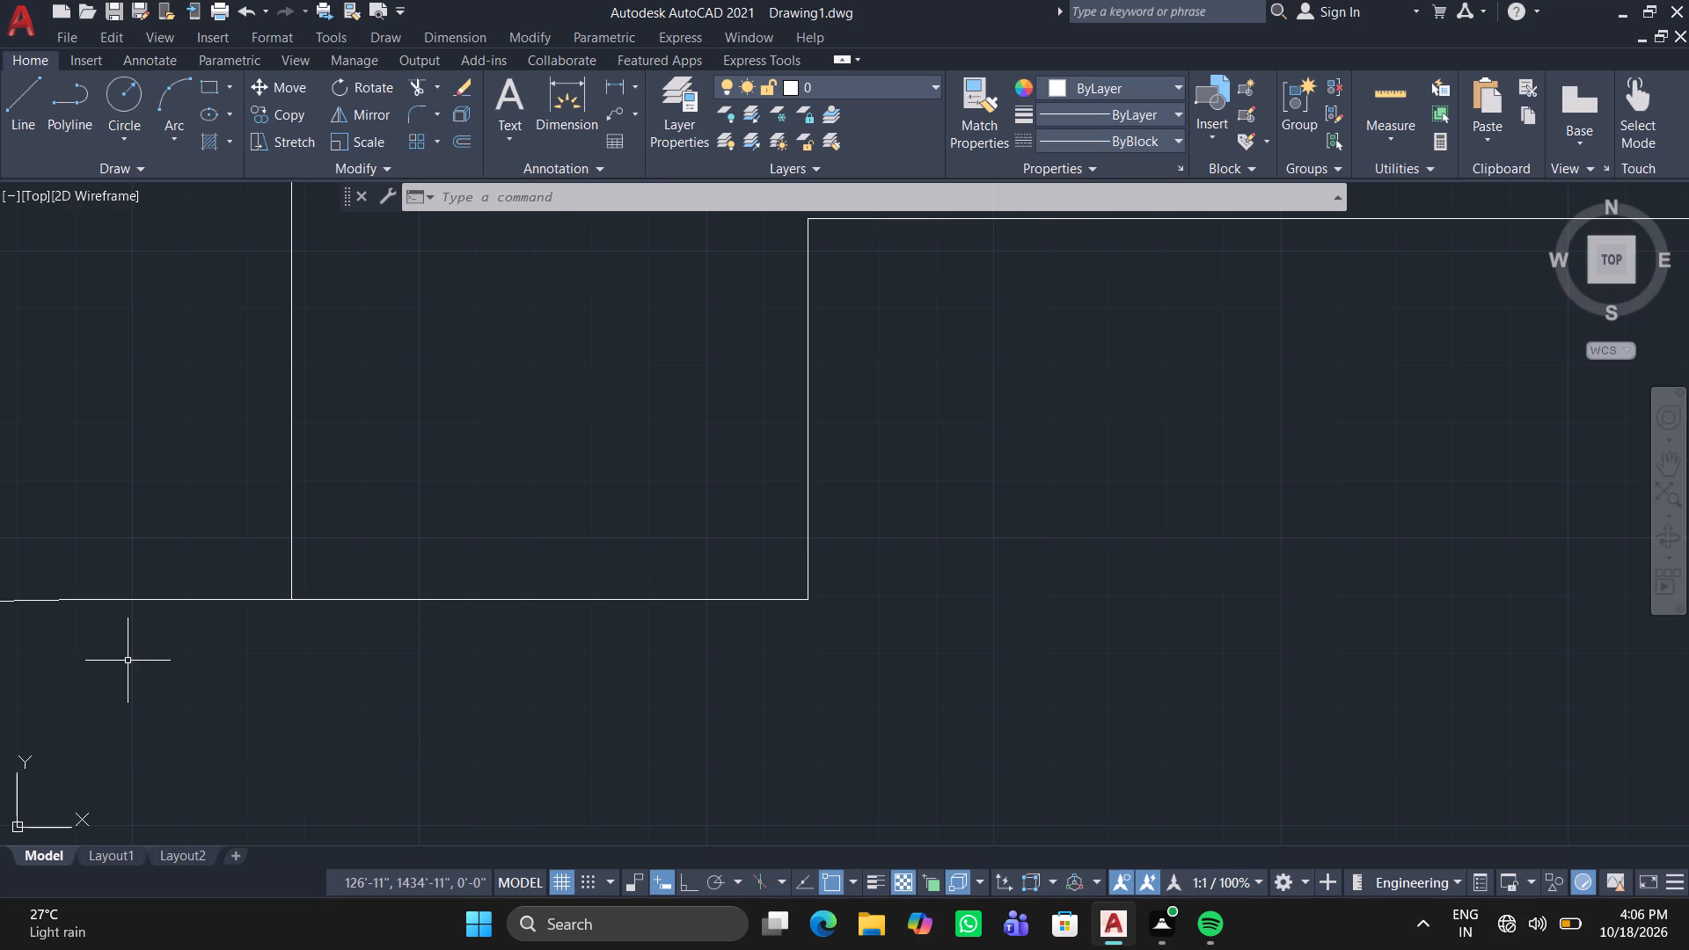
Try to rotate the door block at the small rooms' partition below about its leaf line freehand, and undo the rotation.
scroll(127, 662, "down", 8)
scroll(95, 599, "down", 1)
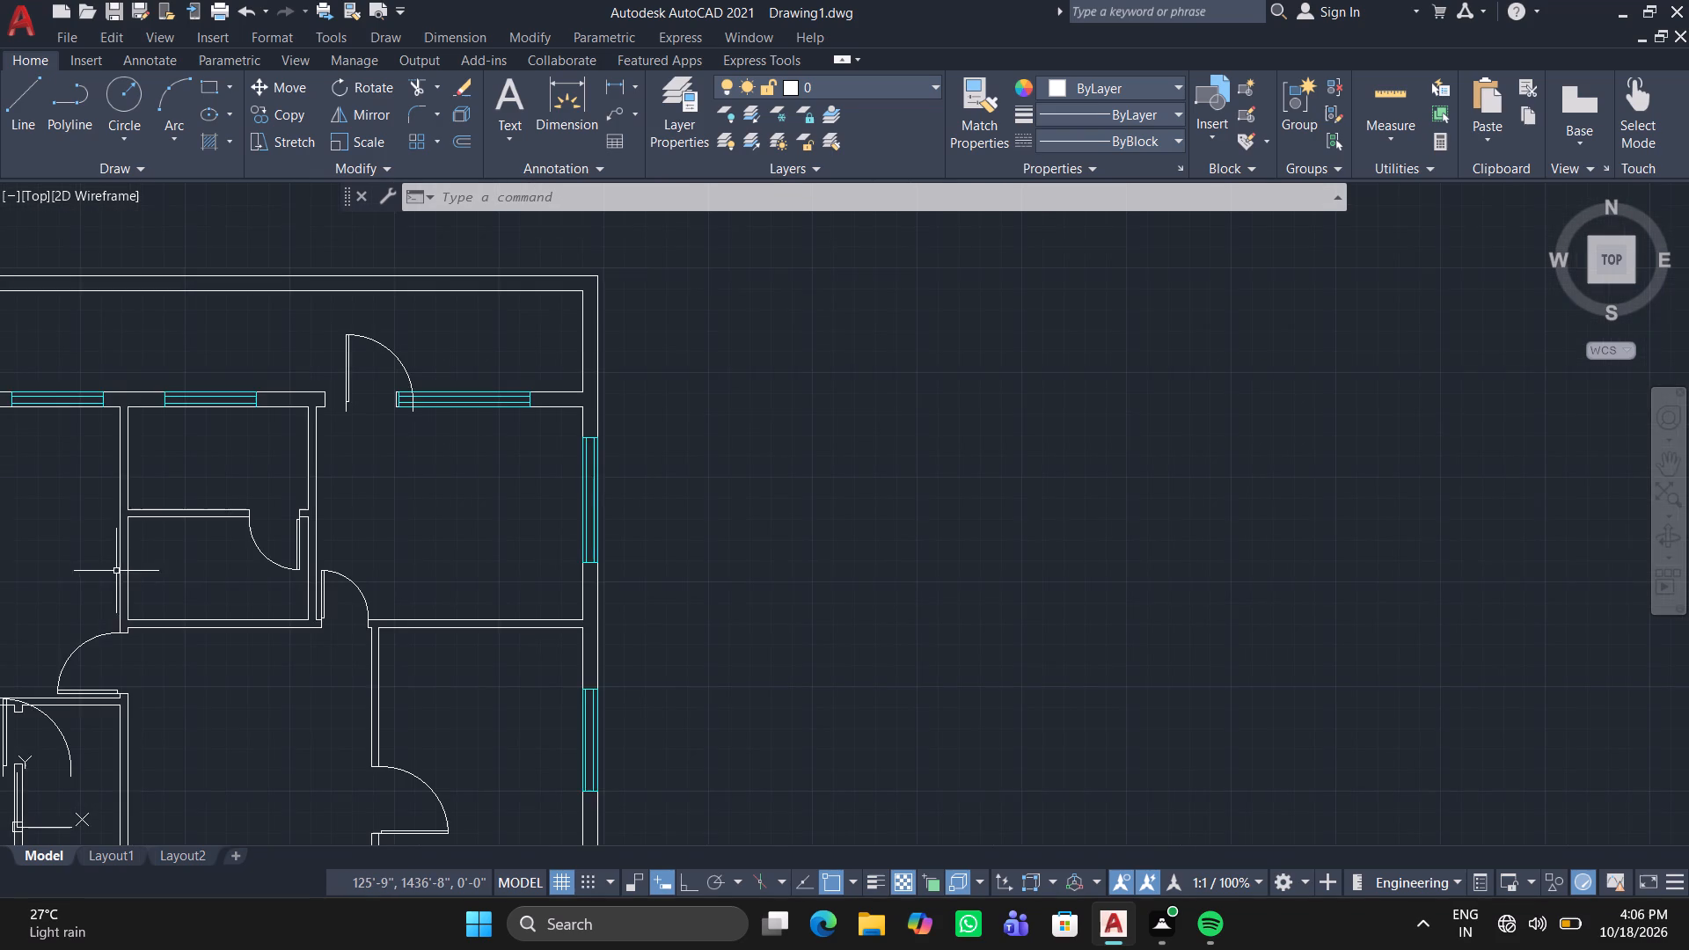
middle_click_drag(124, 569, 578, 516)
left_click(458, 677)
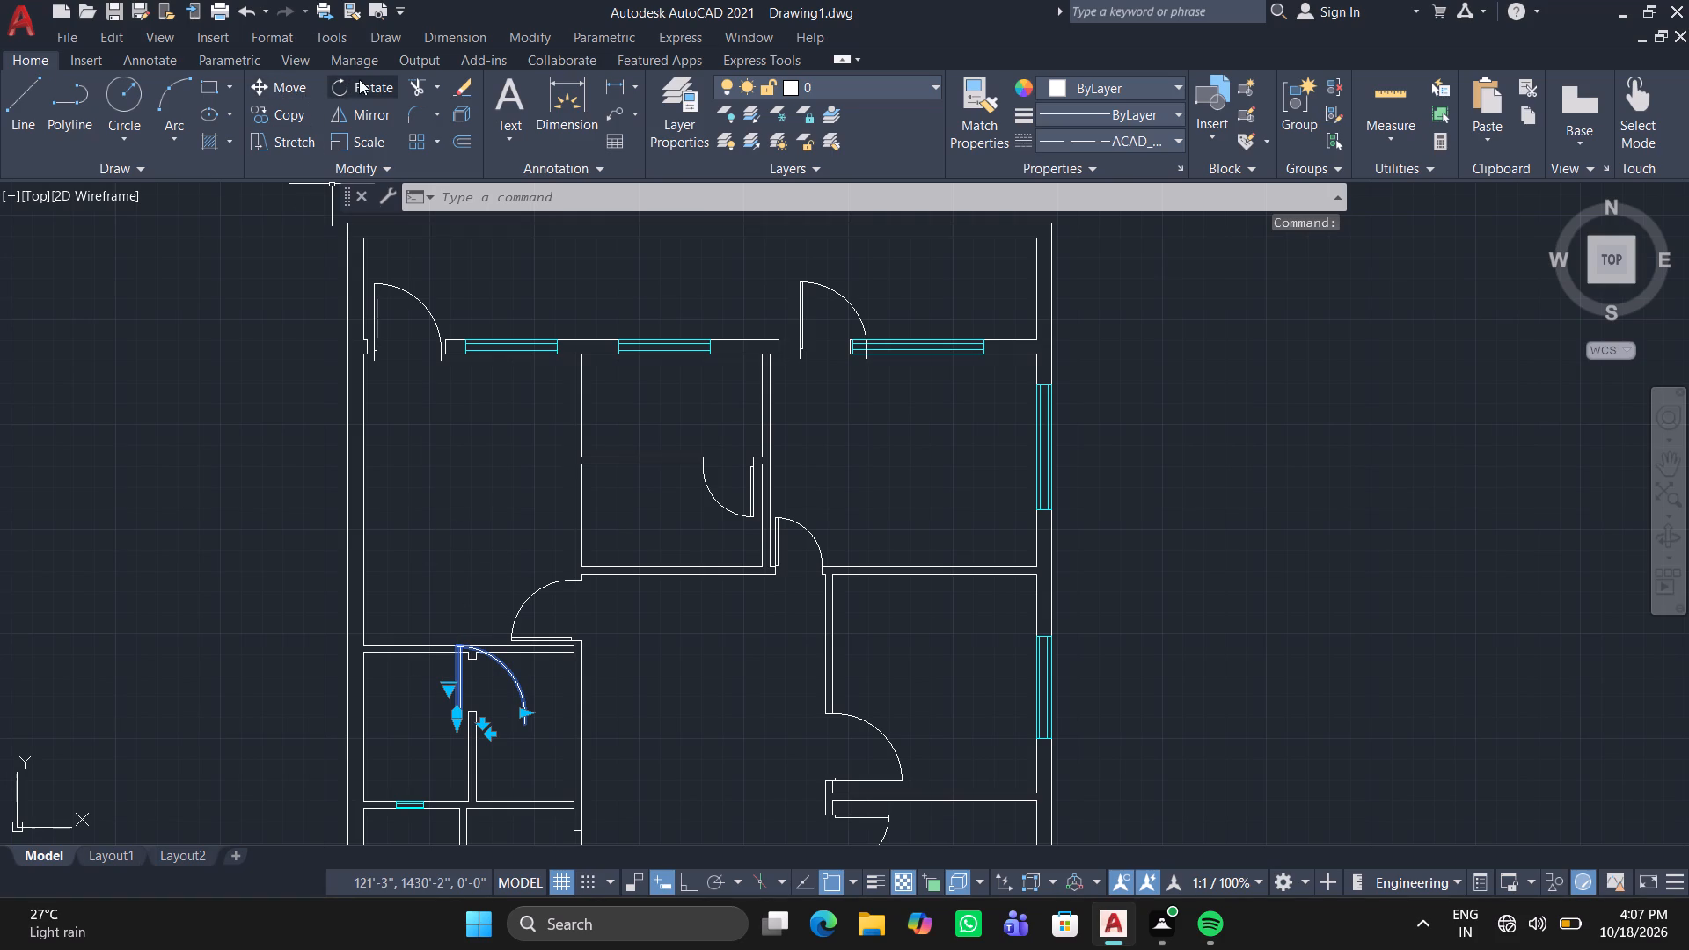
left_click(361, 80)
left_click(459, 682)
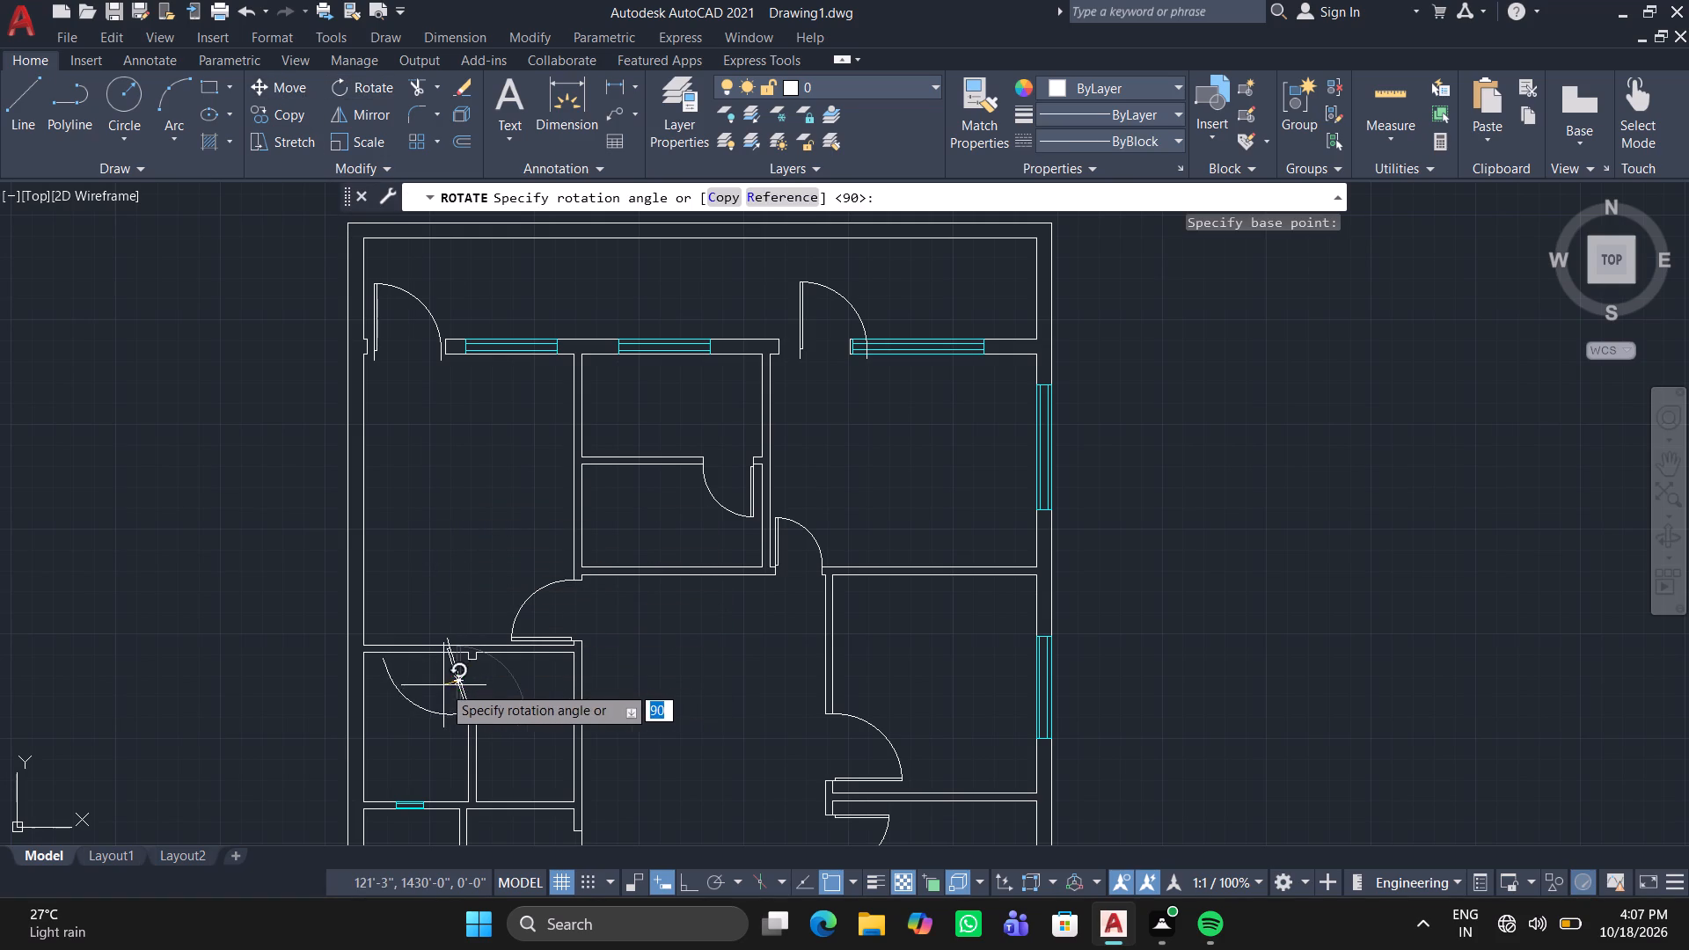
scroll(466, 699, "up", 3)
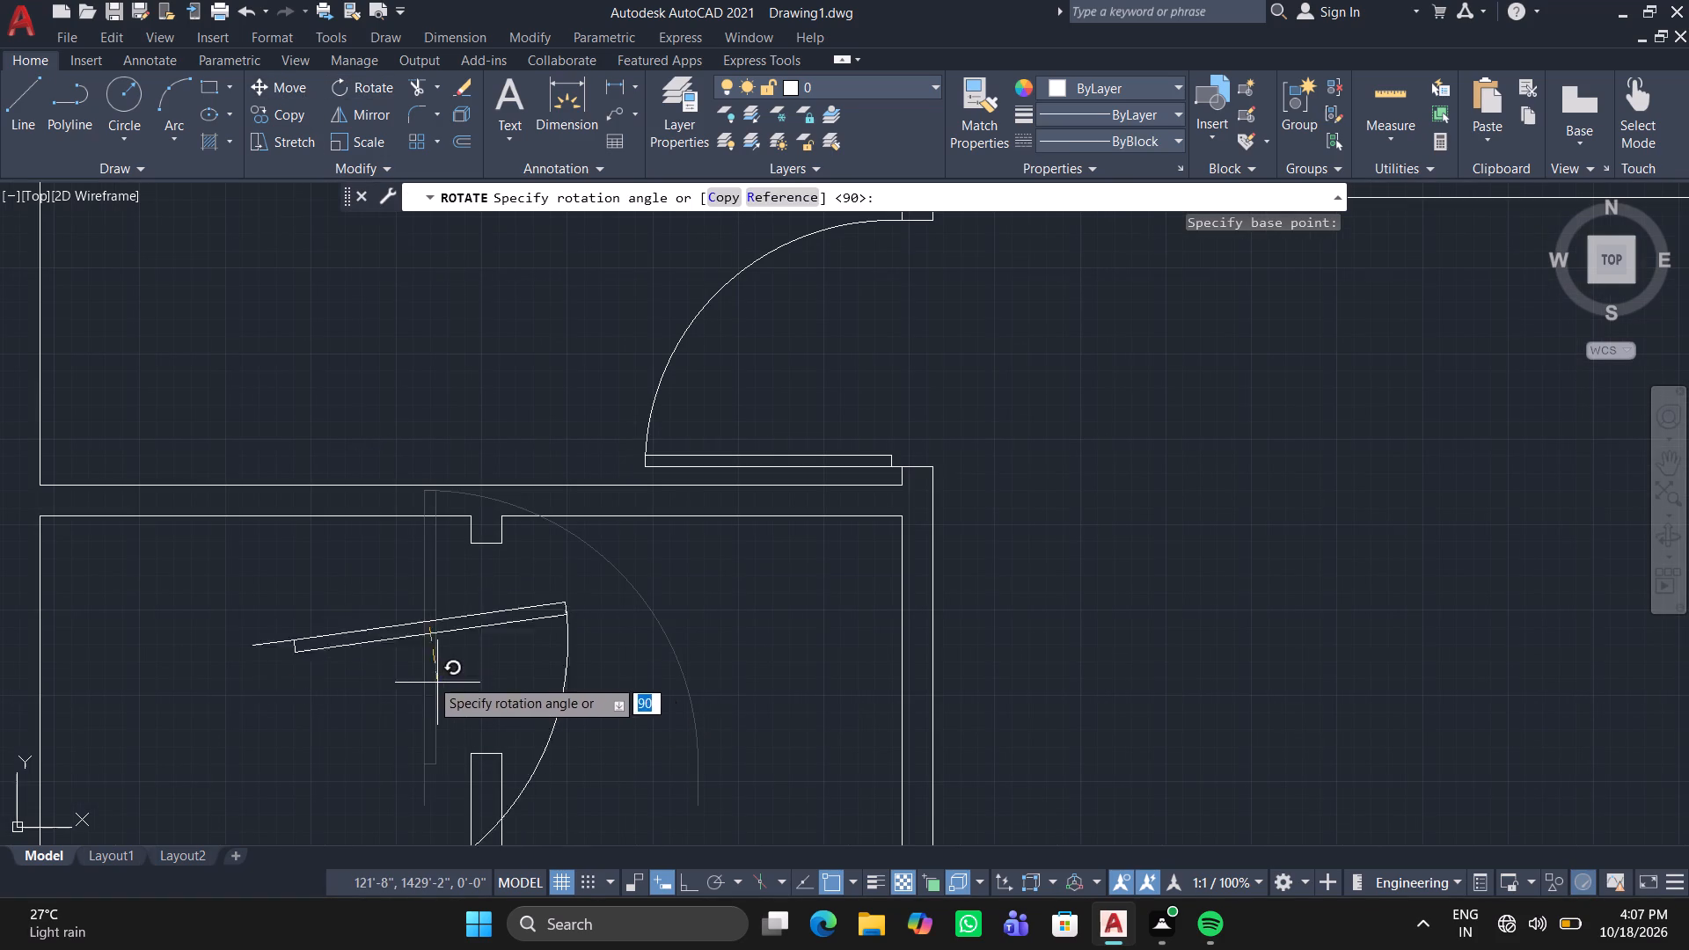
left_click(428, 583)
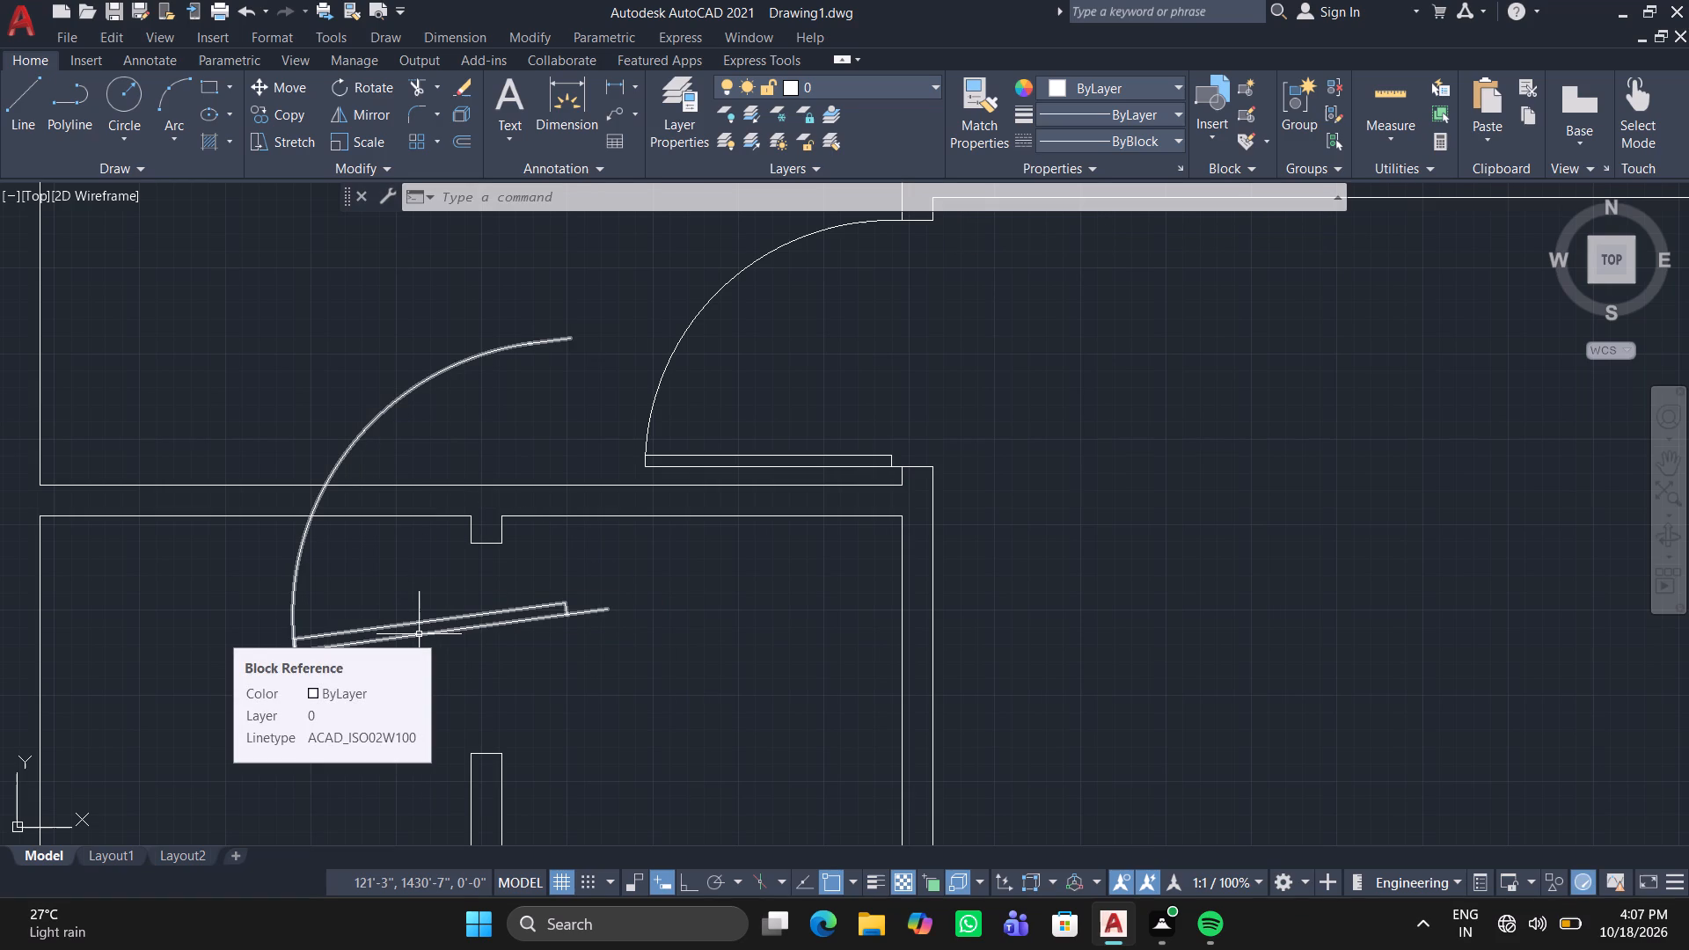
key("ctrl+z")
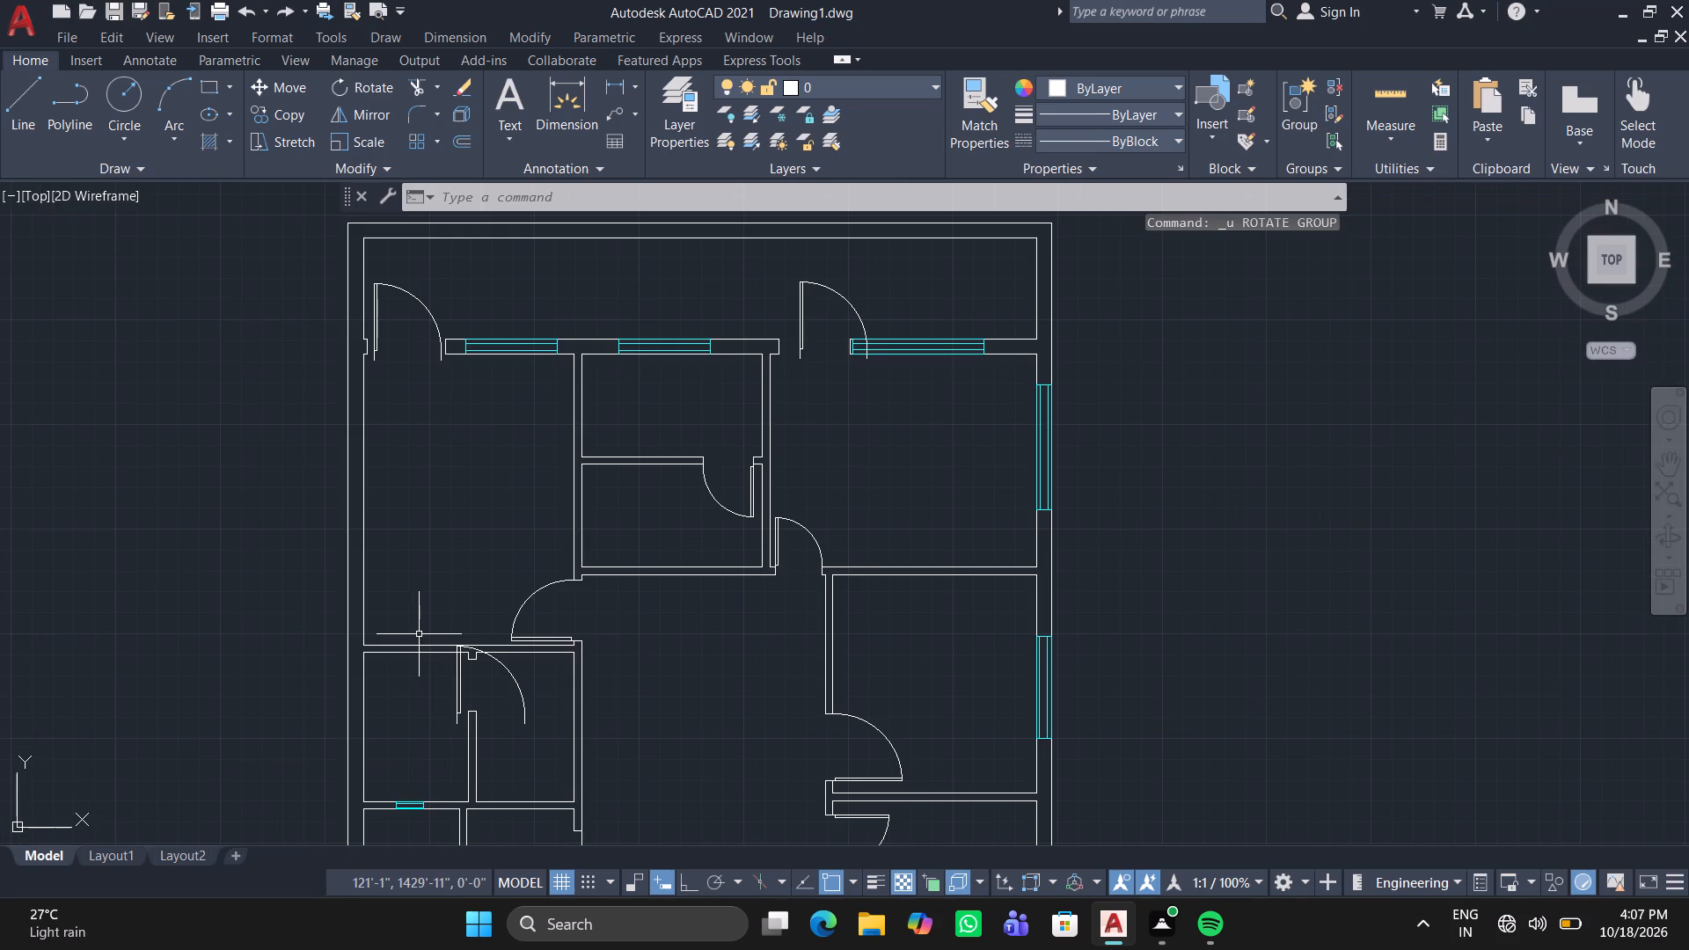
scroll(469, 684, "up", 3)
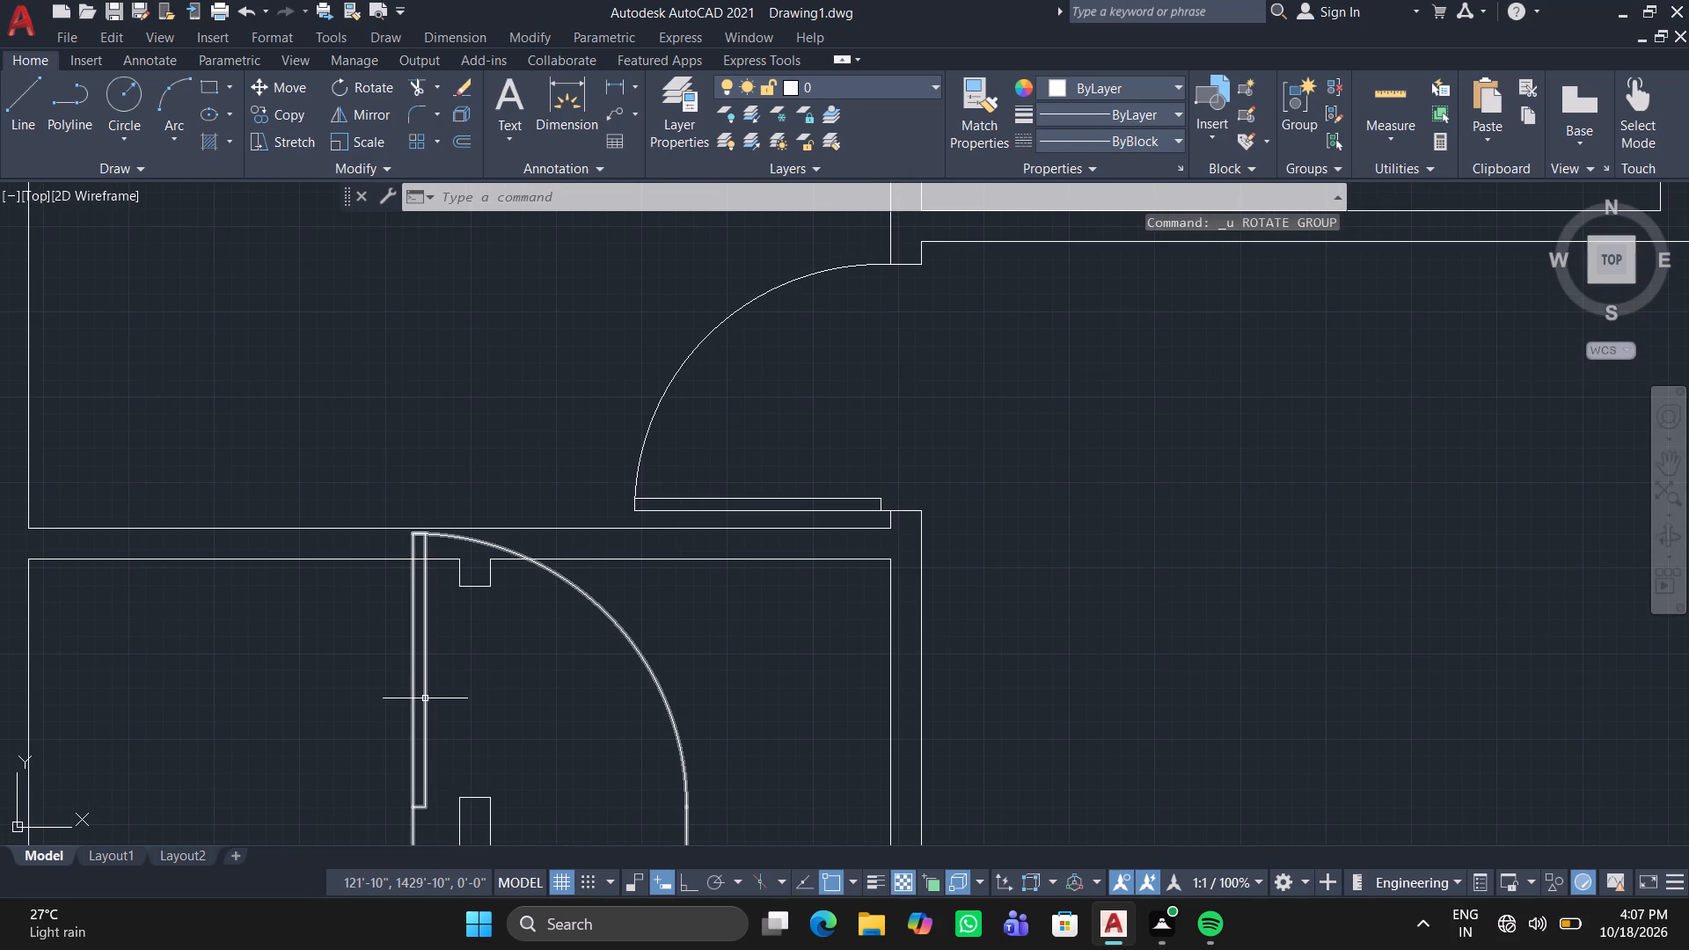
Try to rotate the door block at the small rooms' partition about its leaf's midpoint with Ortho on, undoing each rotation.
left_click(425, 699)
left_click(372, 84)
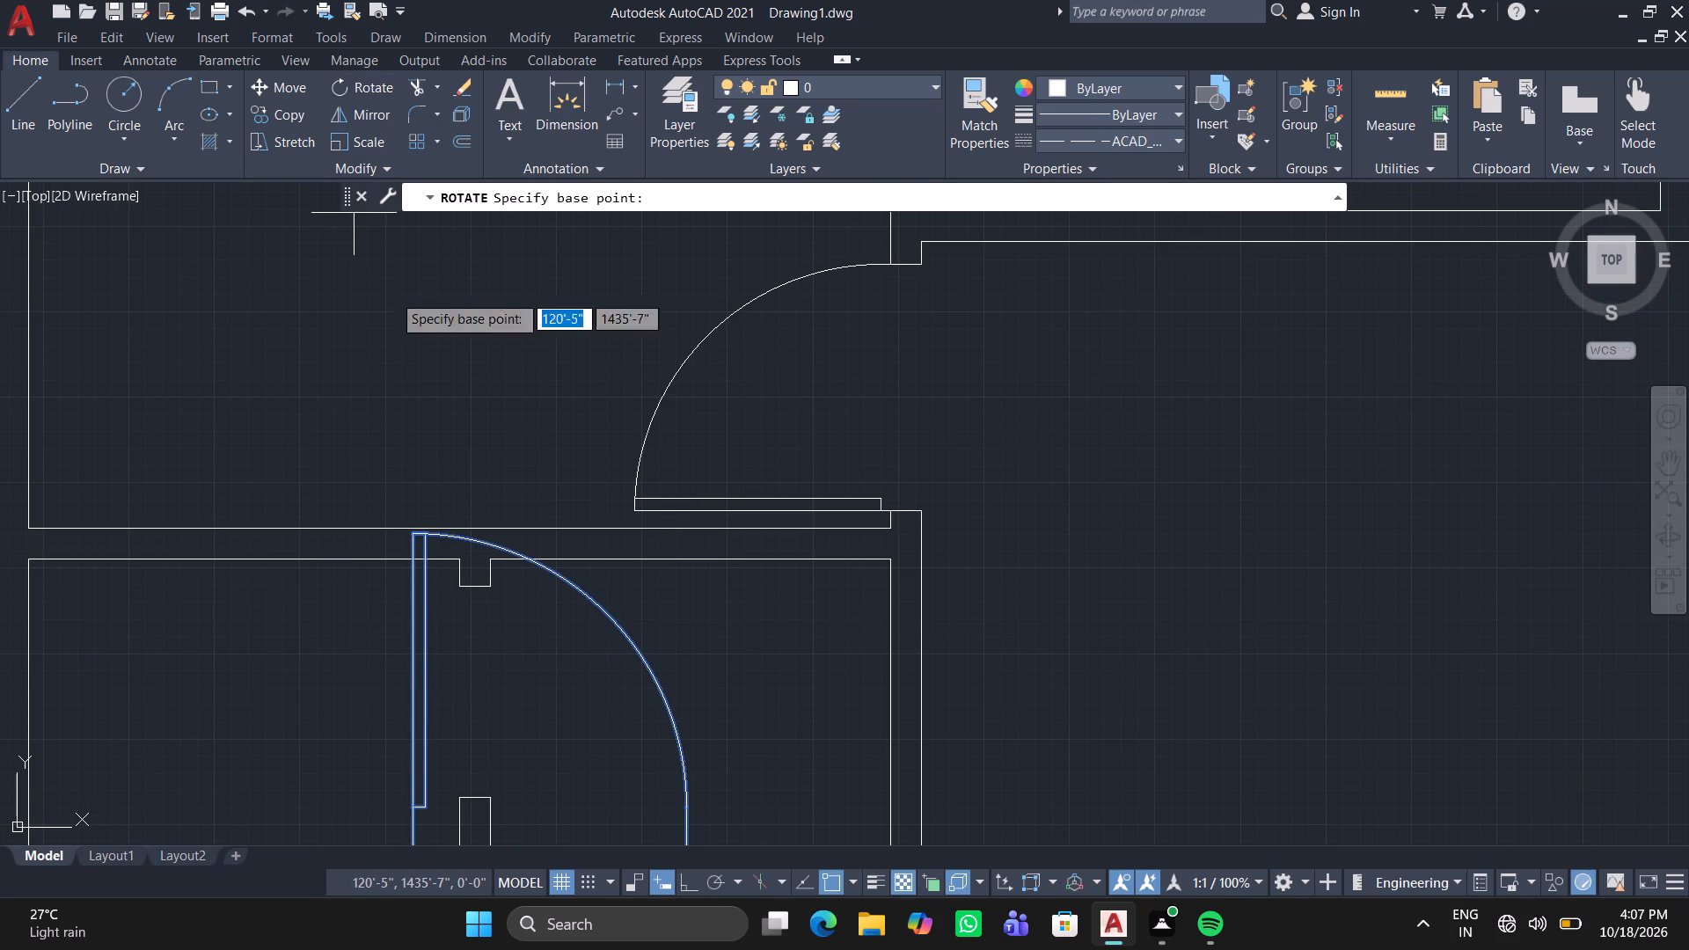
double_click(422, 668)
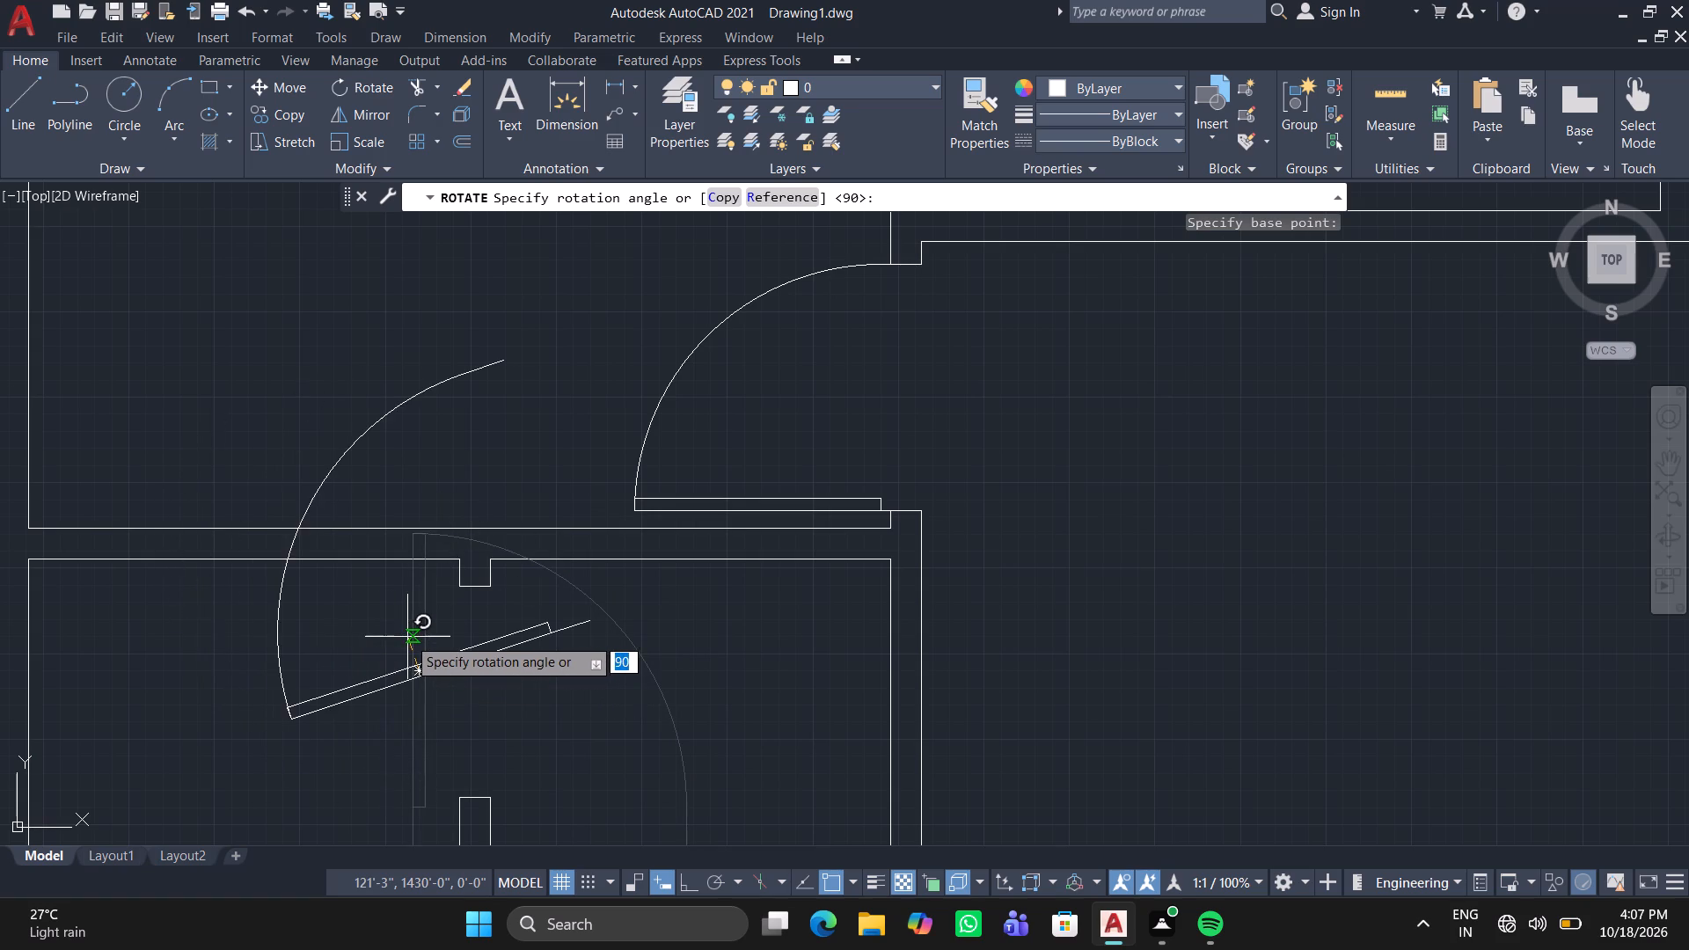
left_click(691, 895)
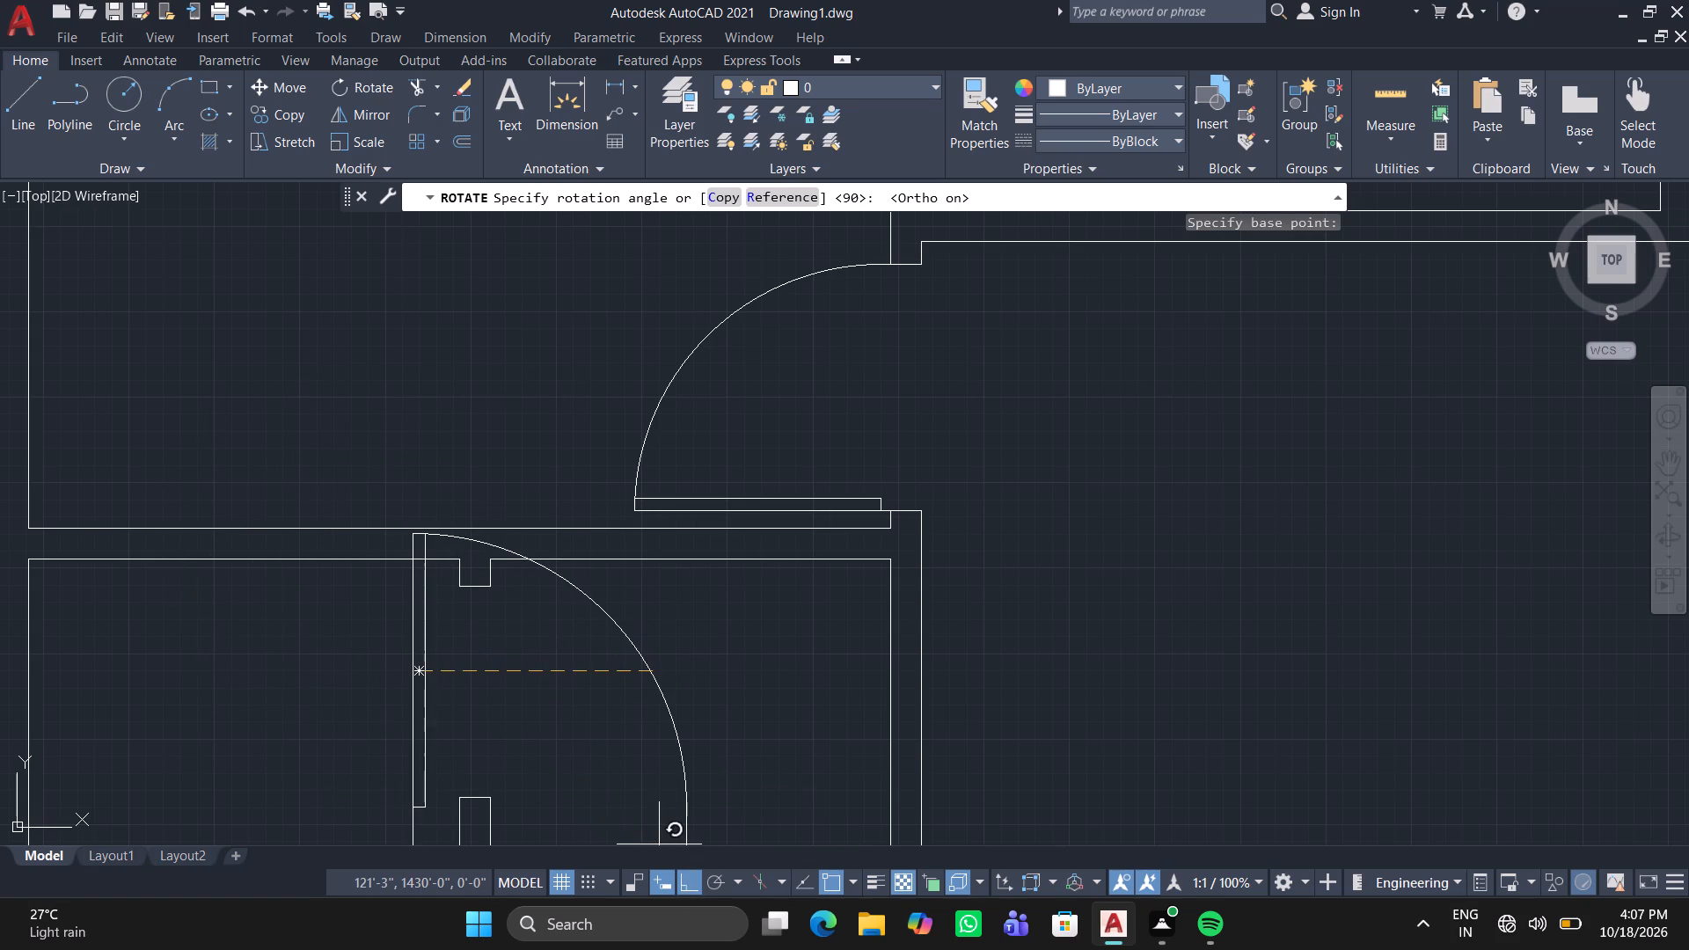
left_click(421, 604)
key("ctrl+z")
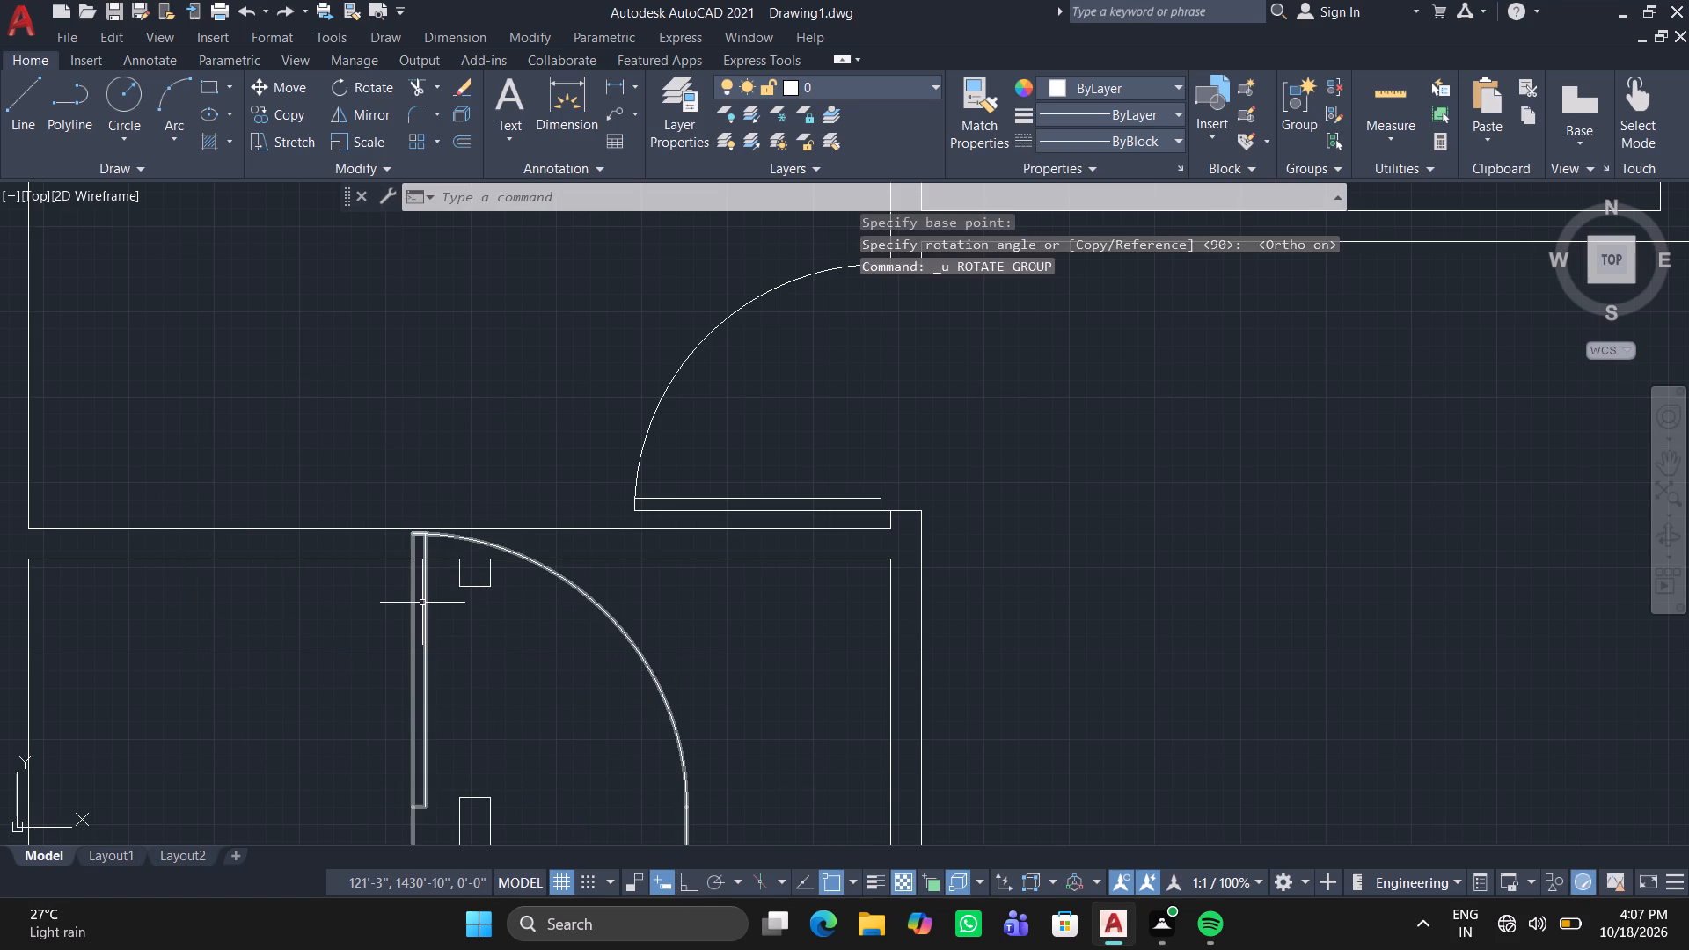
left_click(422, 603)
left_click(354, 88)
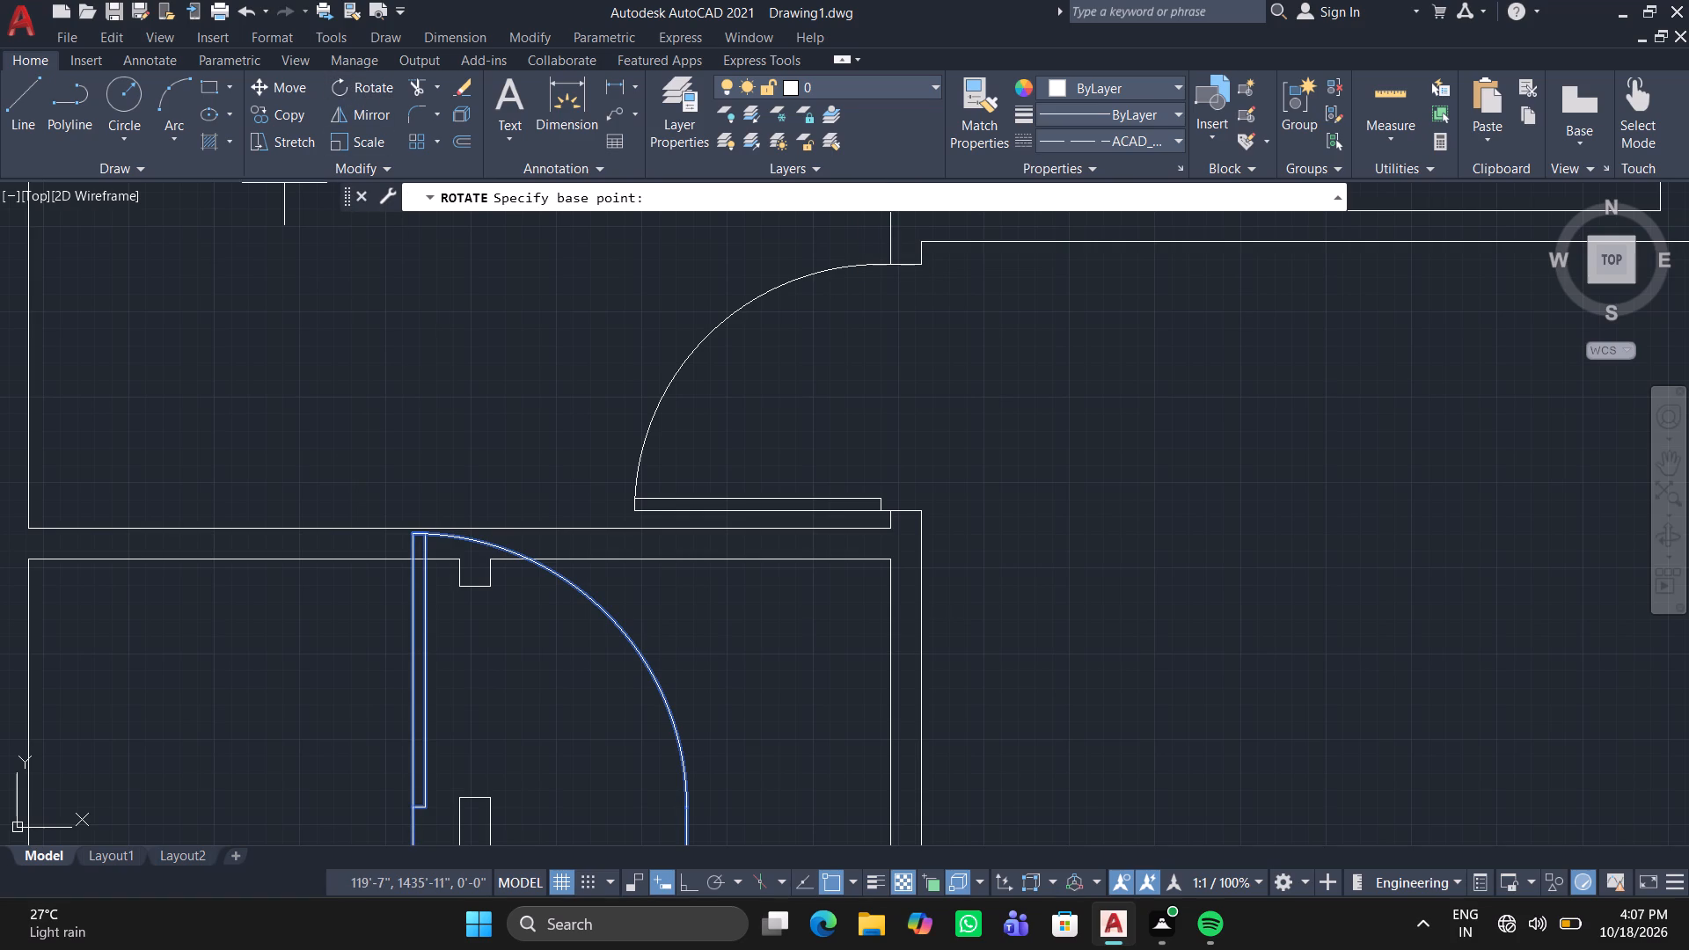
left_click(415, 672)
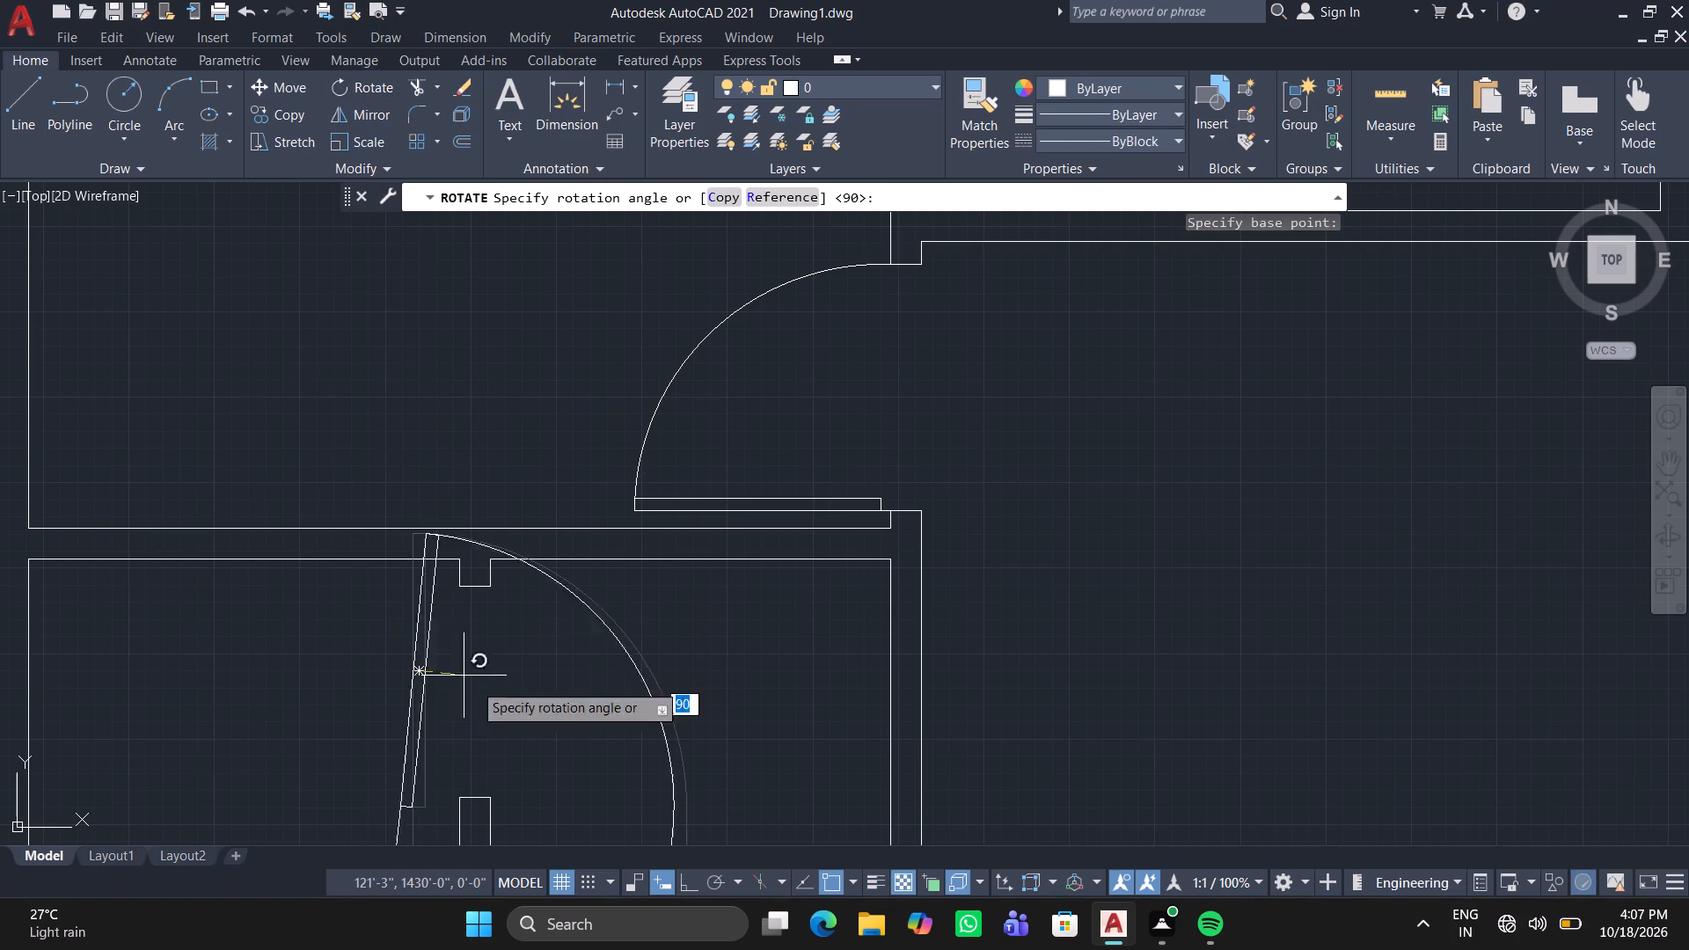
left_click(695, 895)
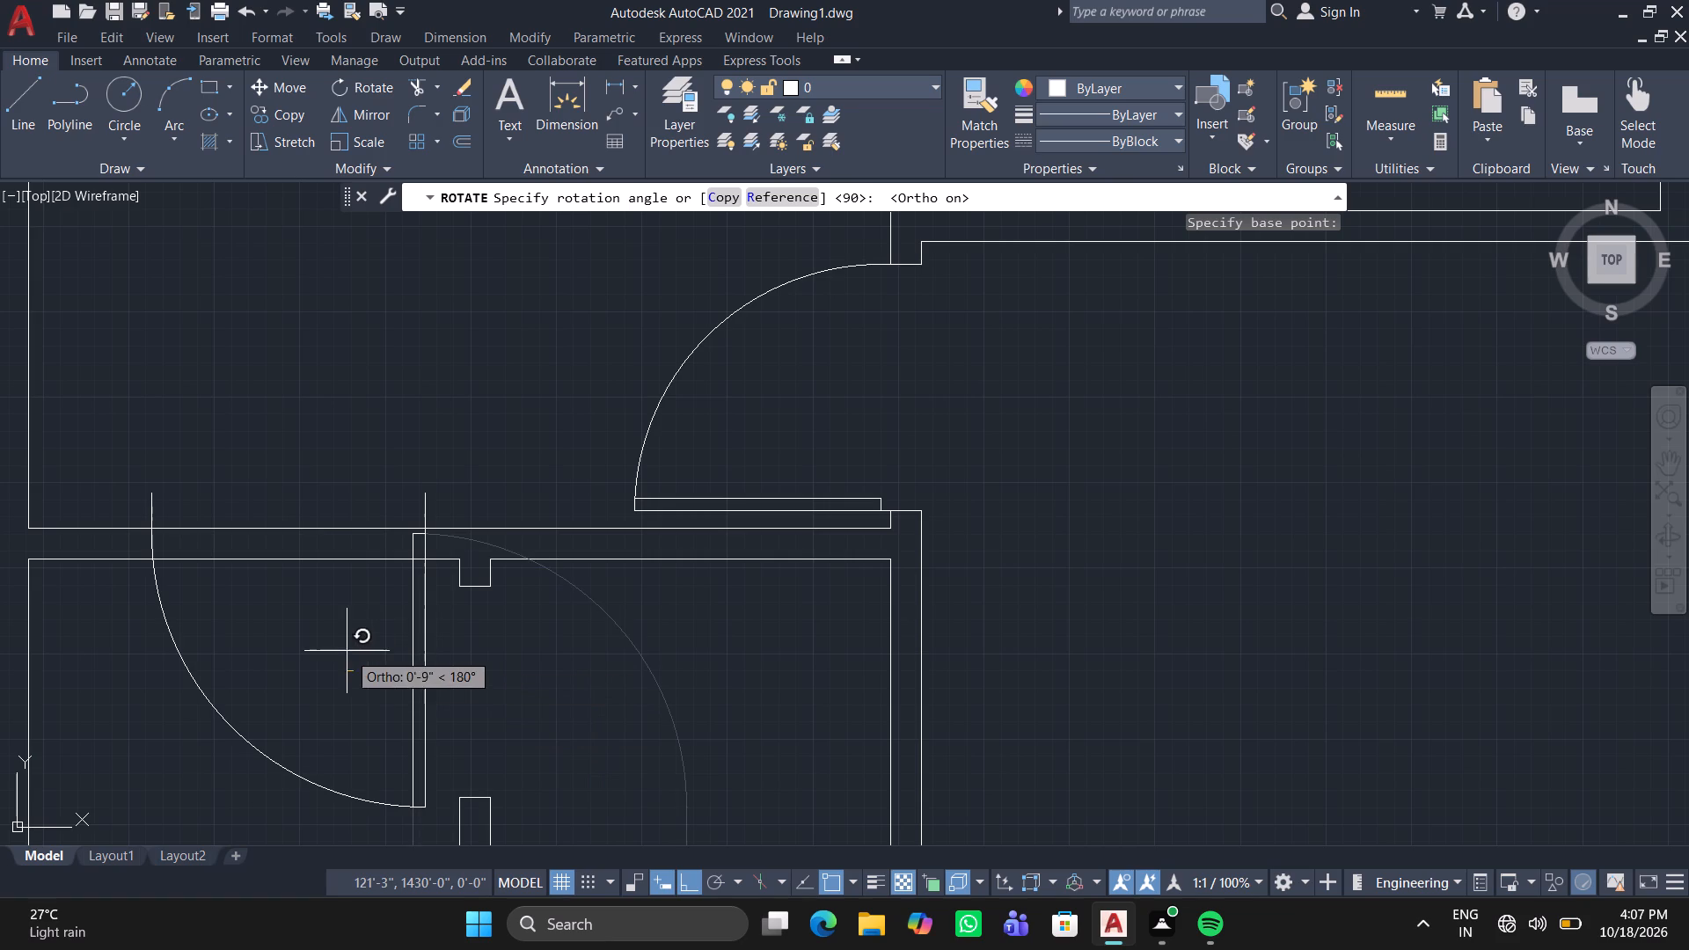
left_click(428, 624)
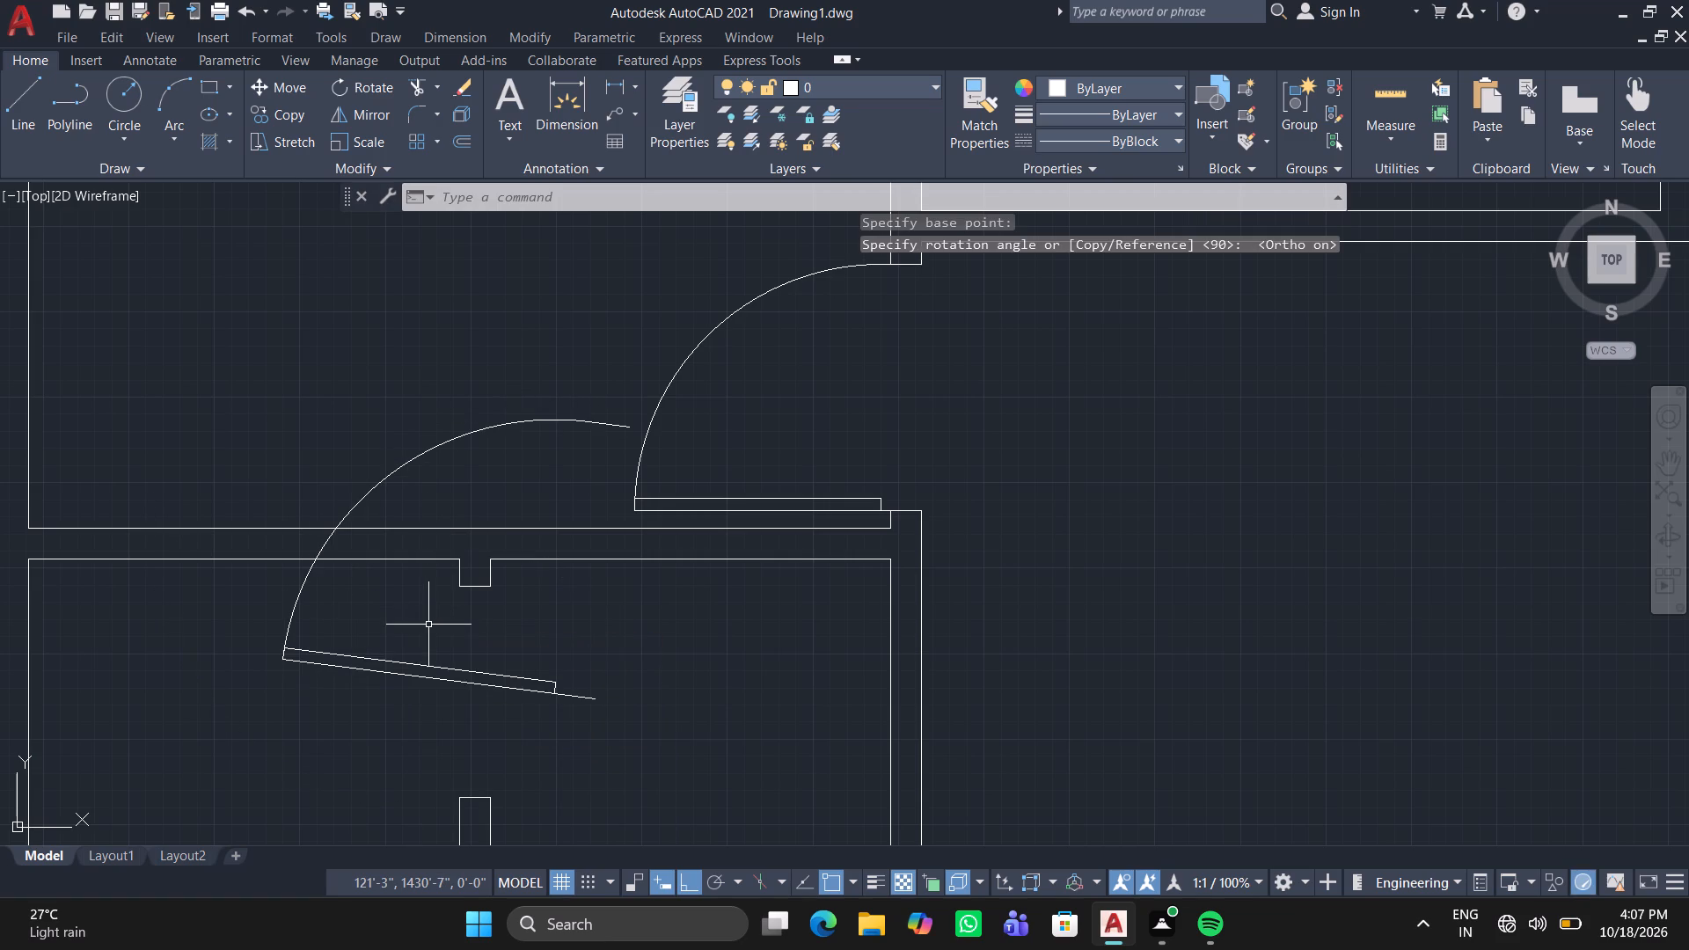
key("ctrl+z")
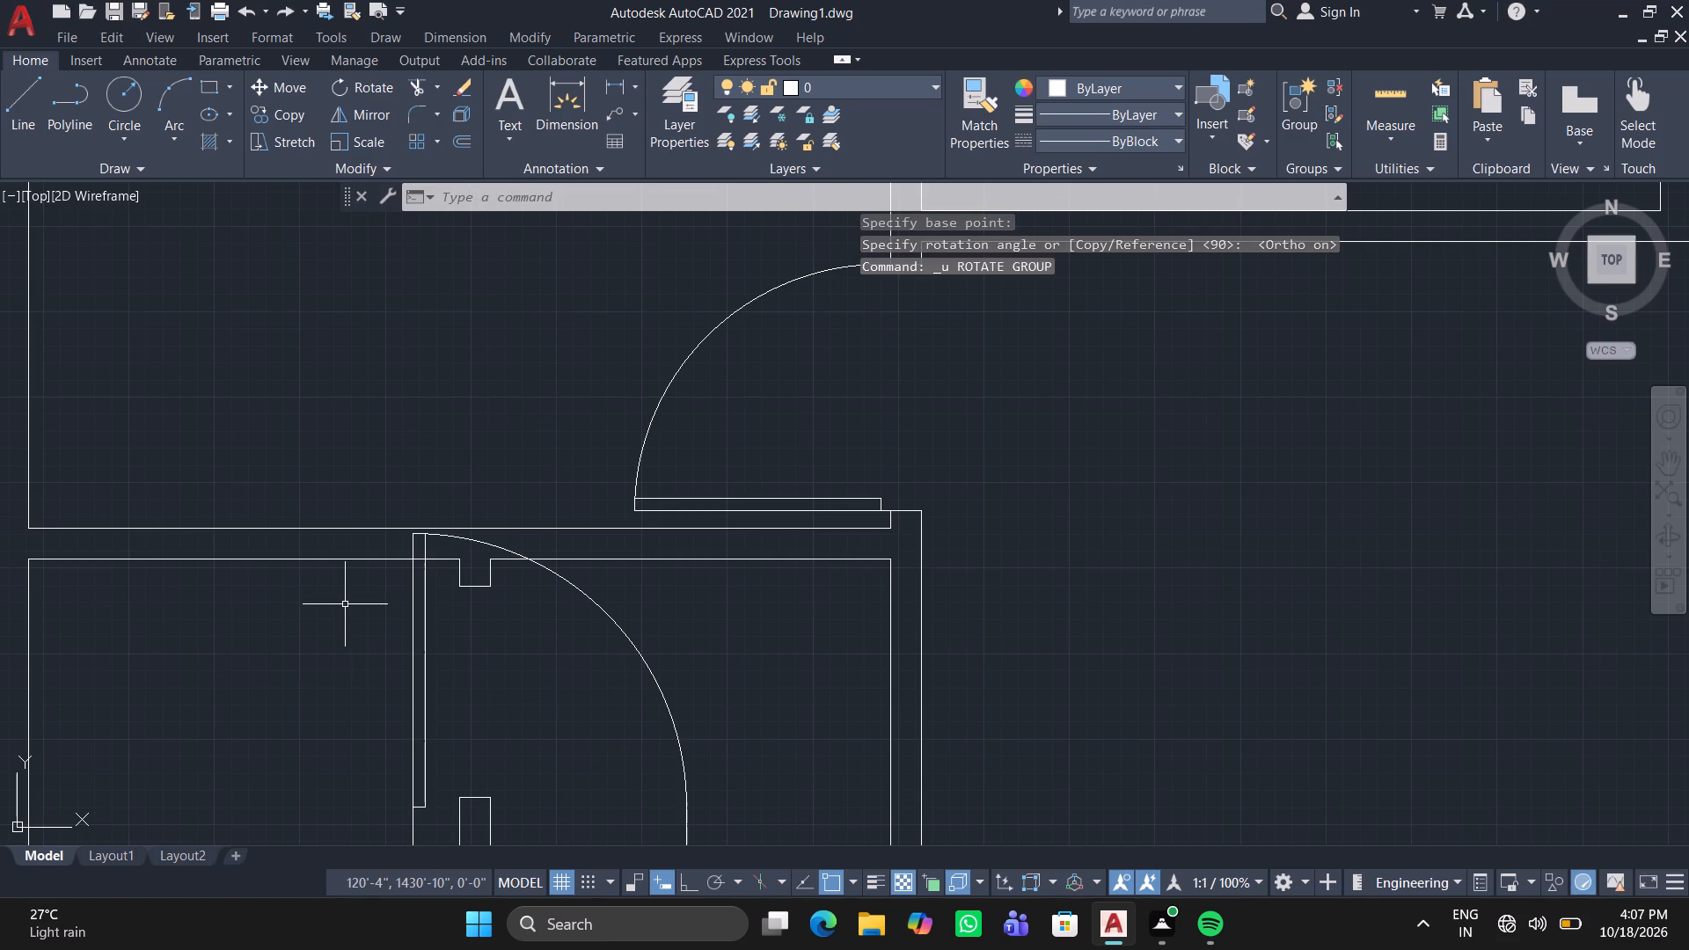
Rotate the partition door block 90° about its leaf's midpoint so the leaf lies horizontal below the swing arc.
left_click(423, 633)
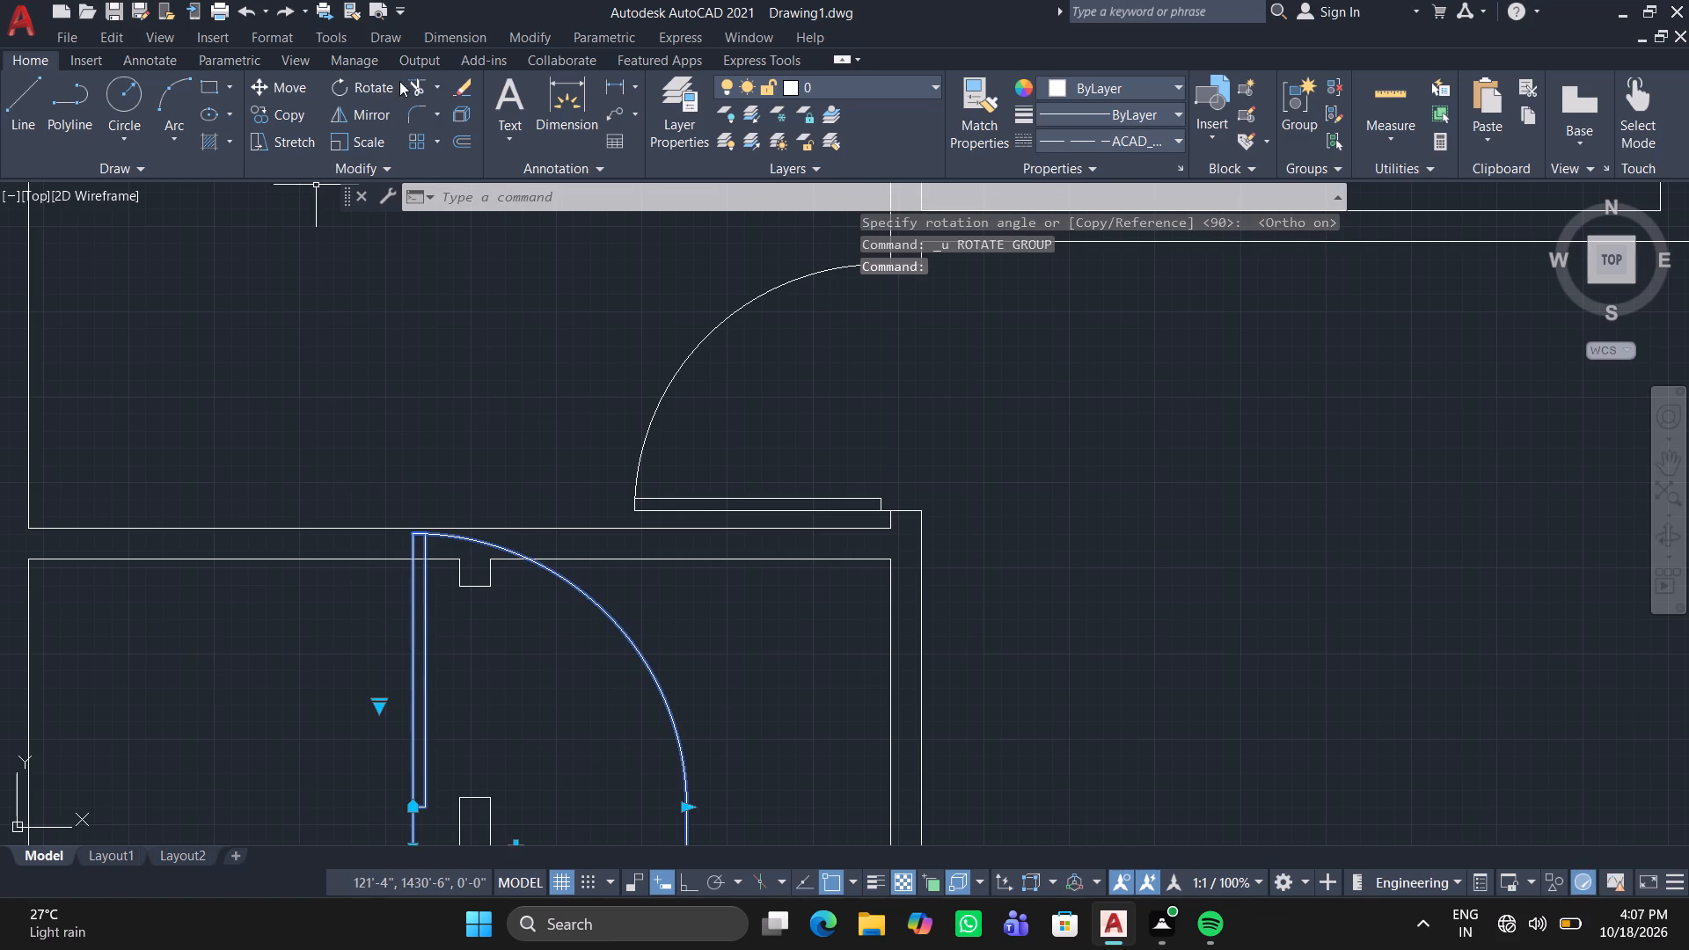
left_click(383, 83)
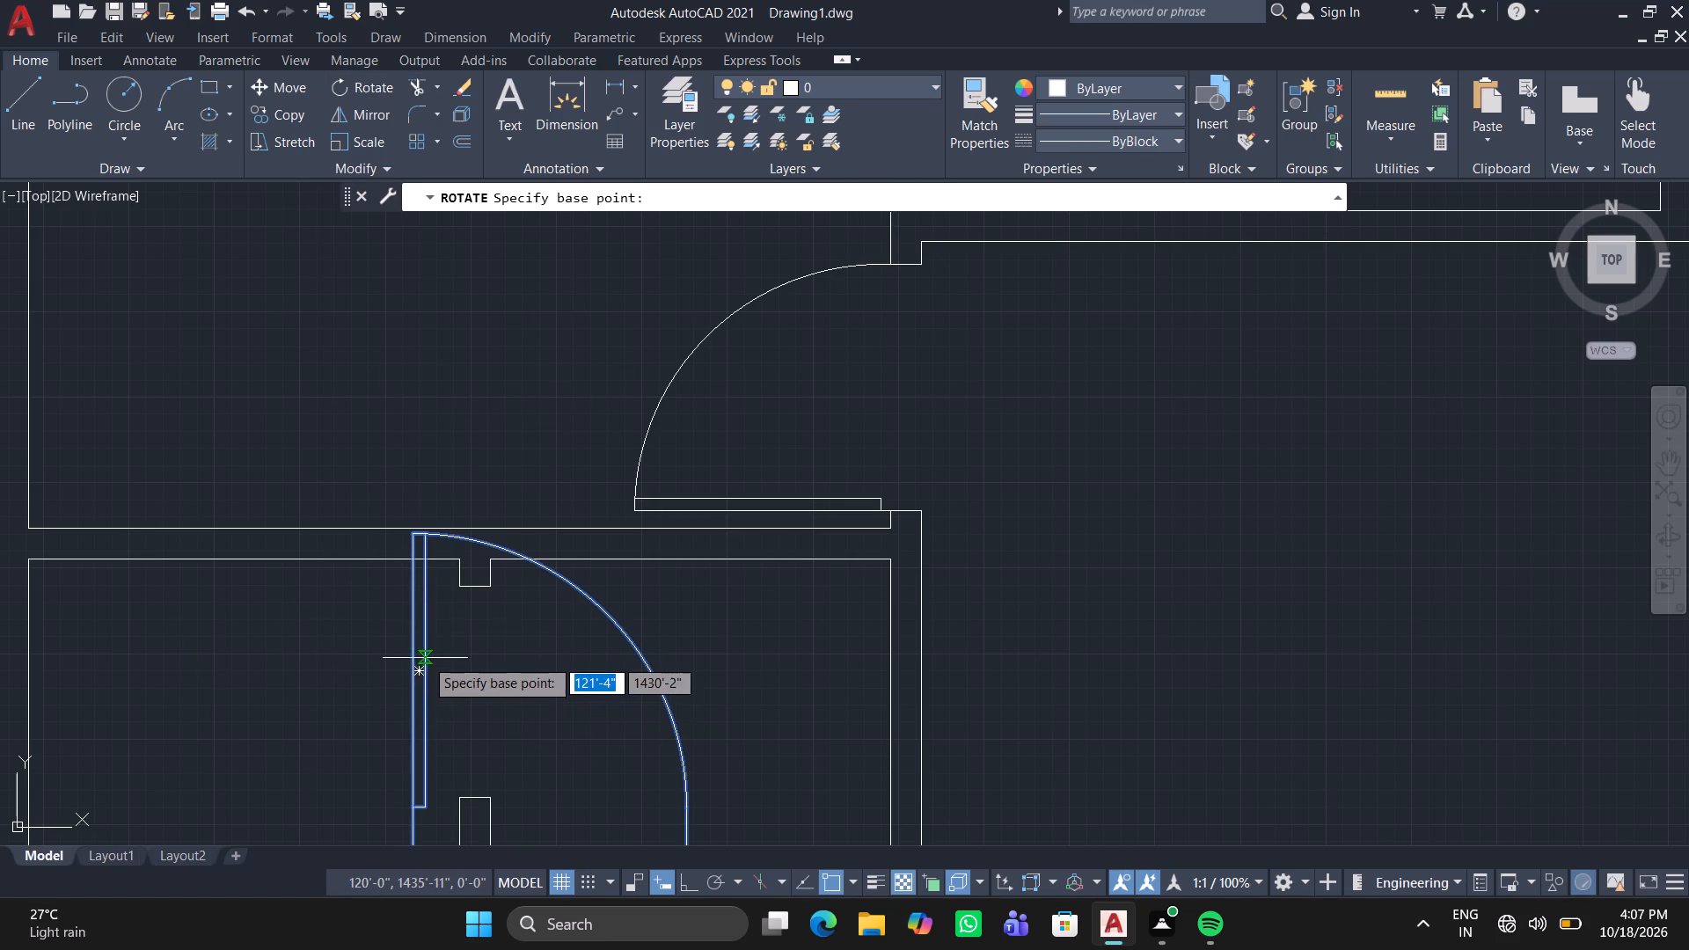
left_click(416, 674)
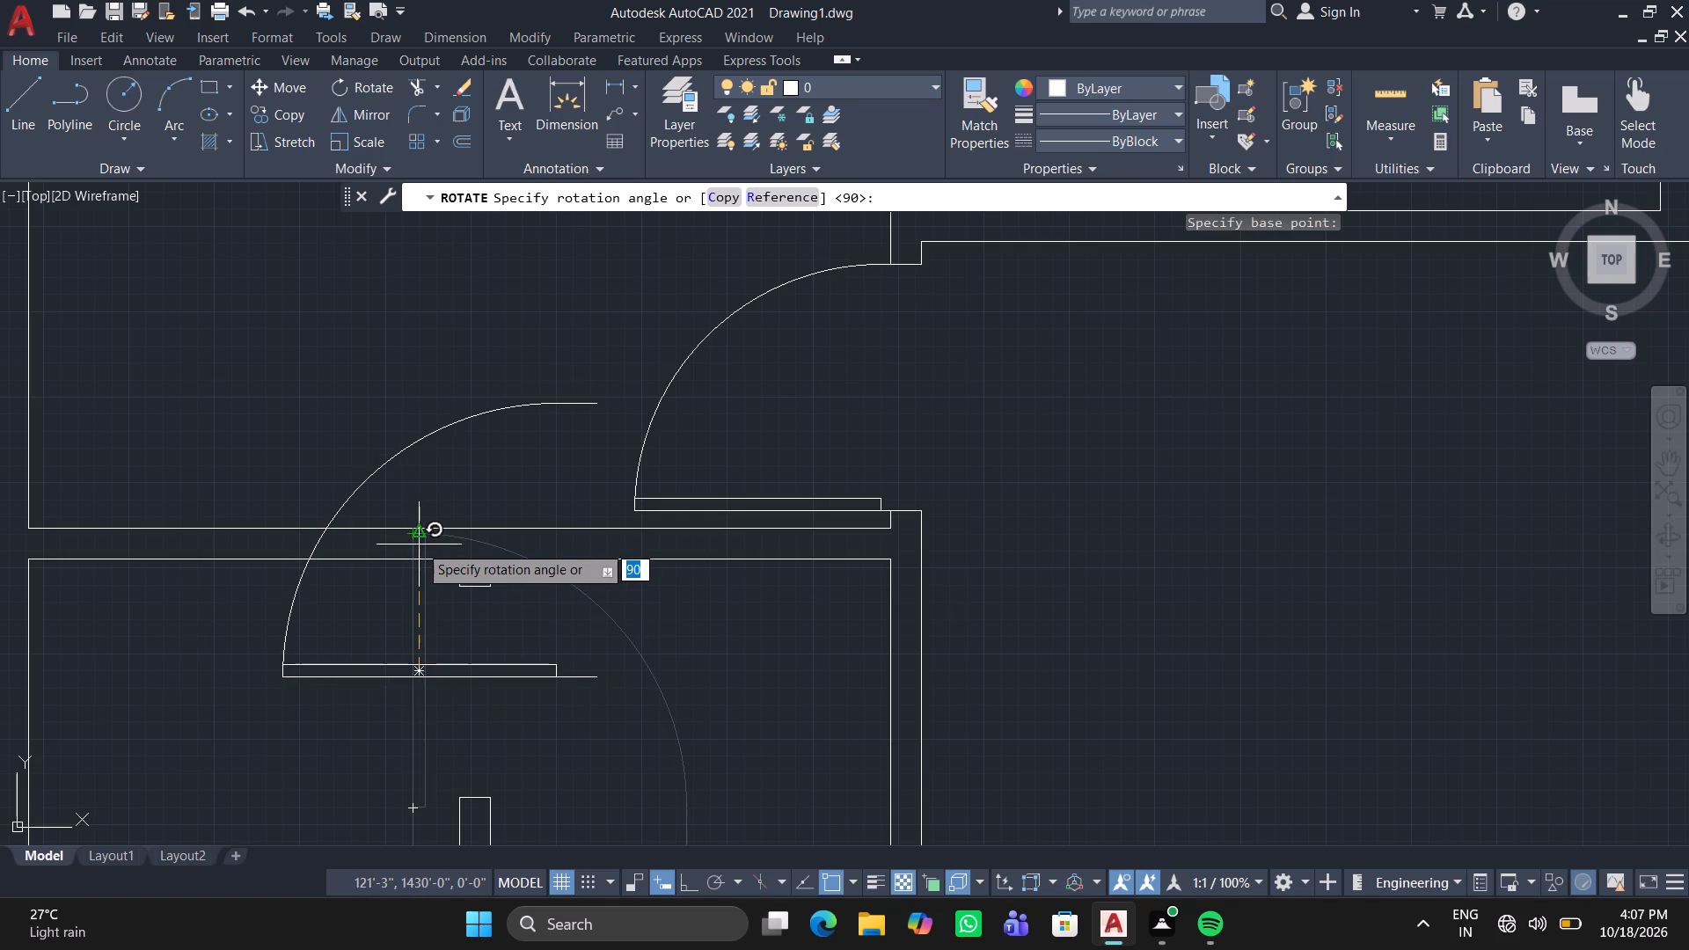
left_click(419, 544)
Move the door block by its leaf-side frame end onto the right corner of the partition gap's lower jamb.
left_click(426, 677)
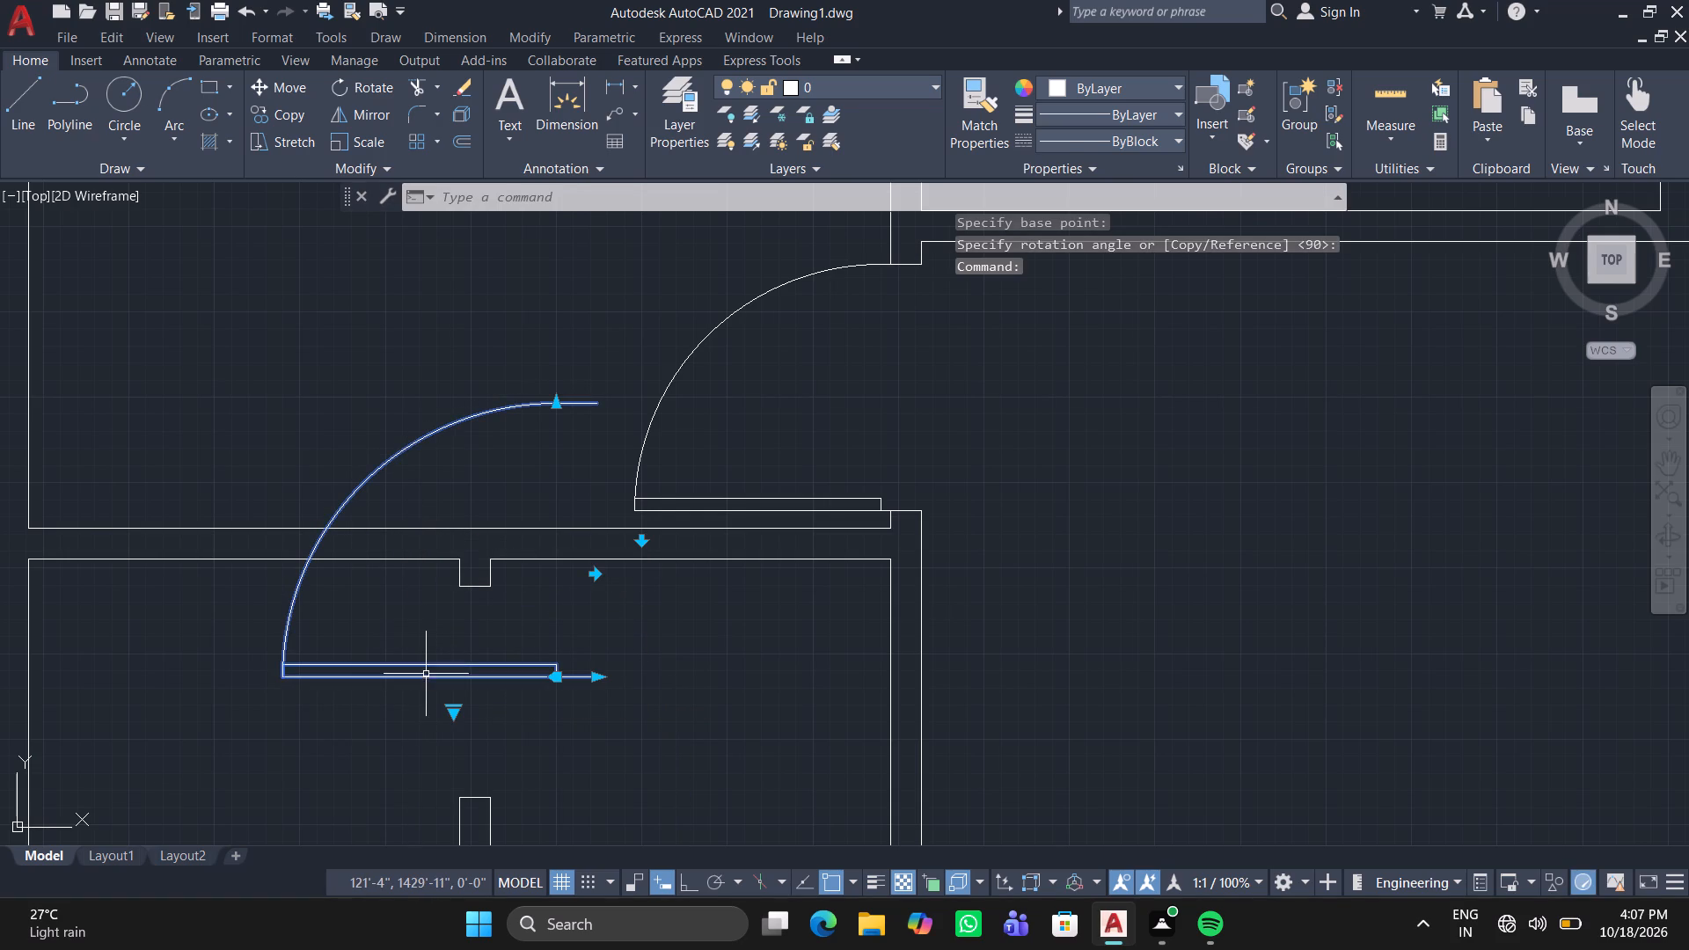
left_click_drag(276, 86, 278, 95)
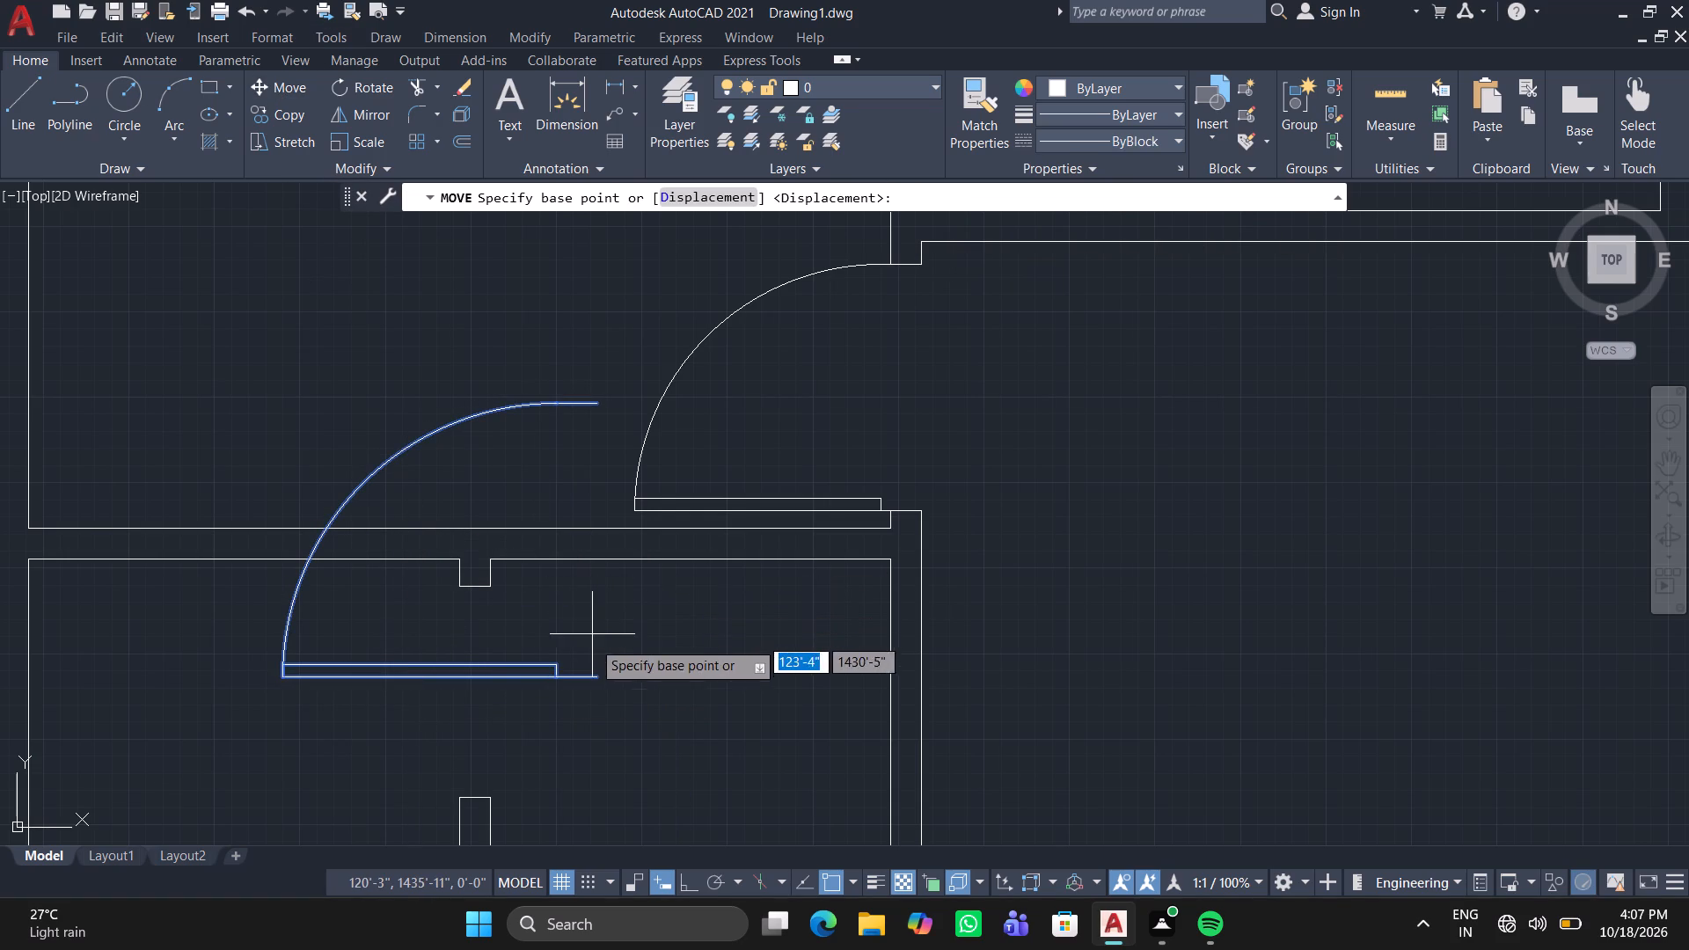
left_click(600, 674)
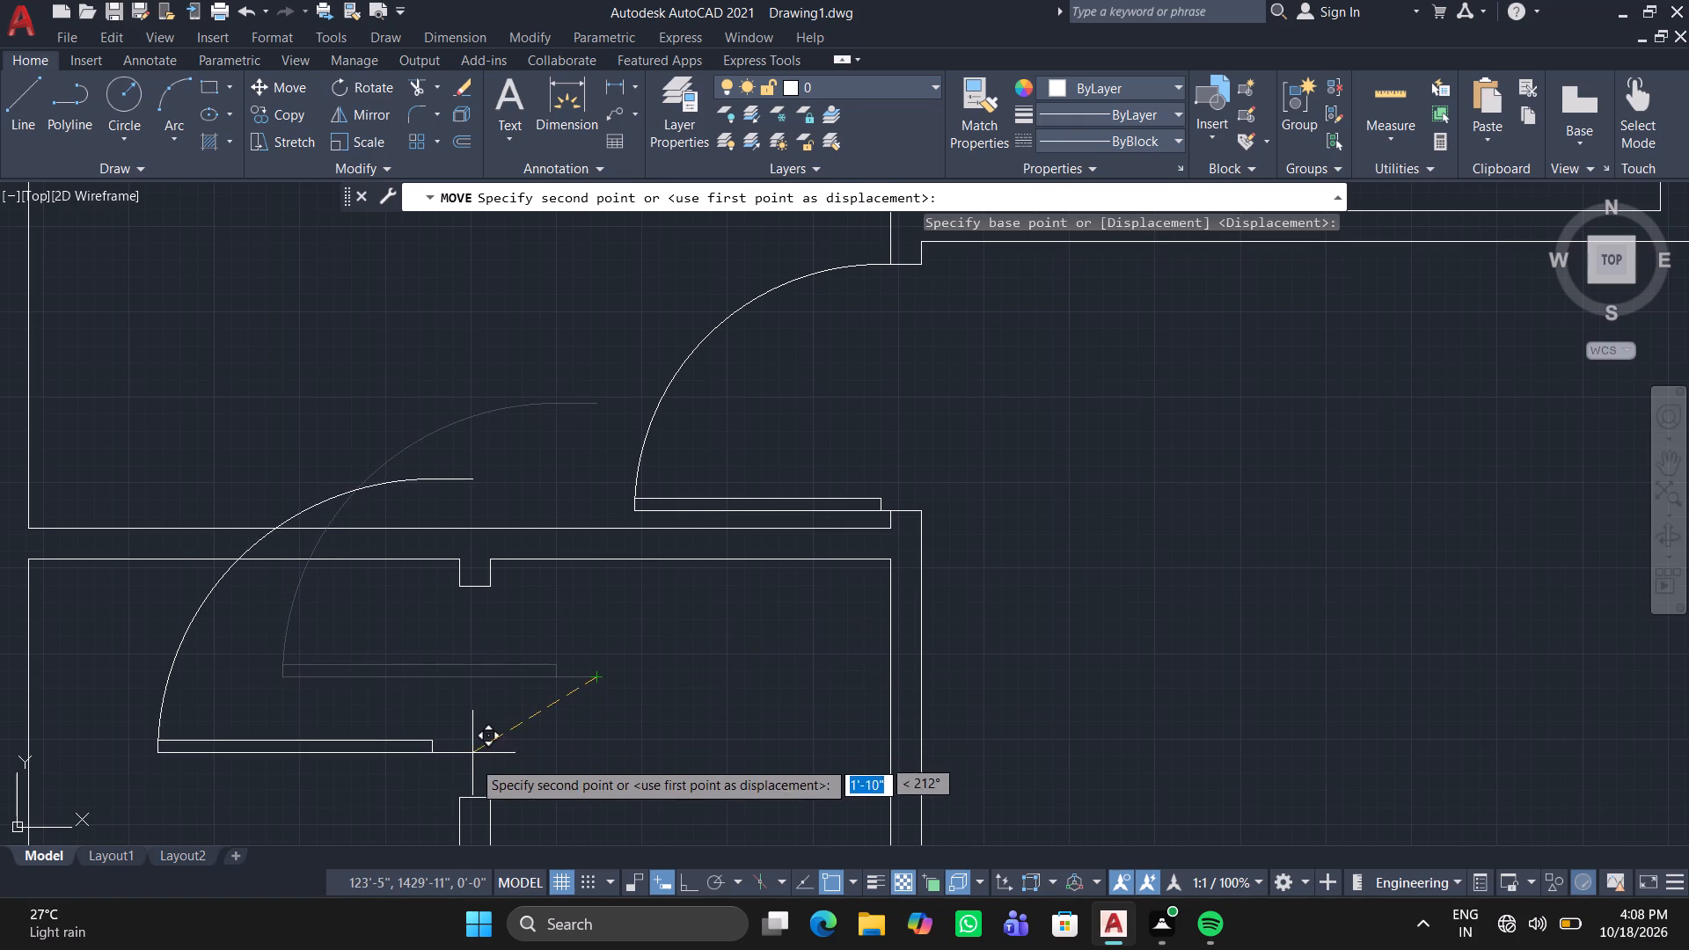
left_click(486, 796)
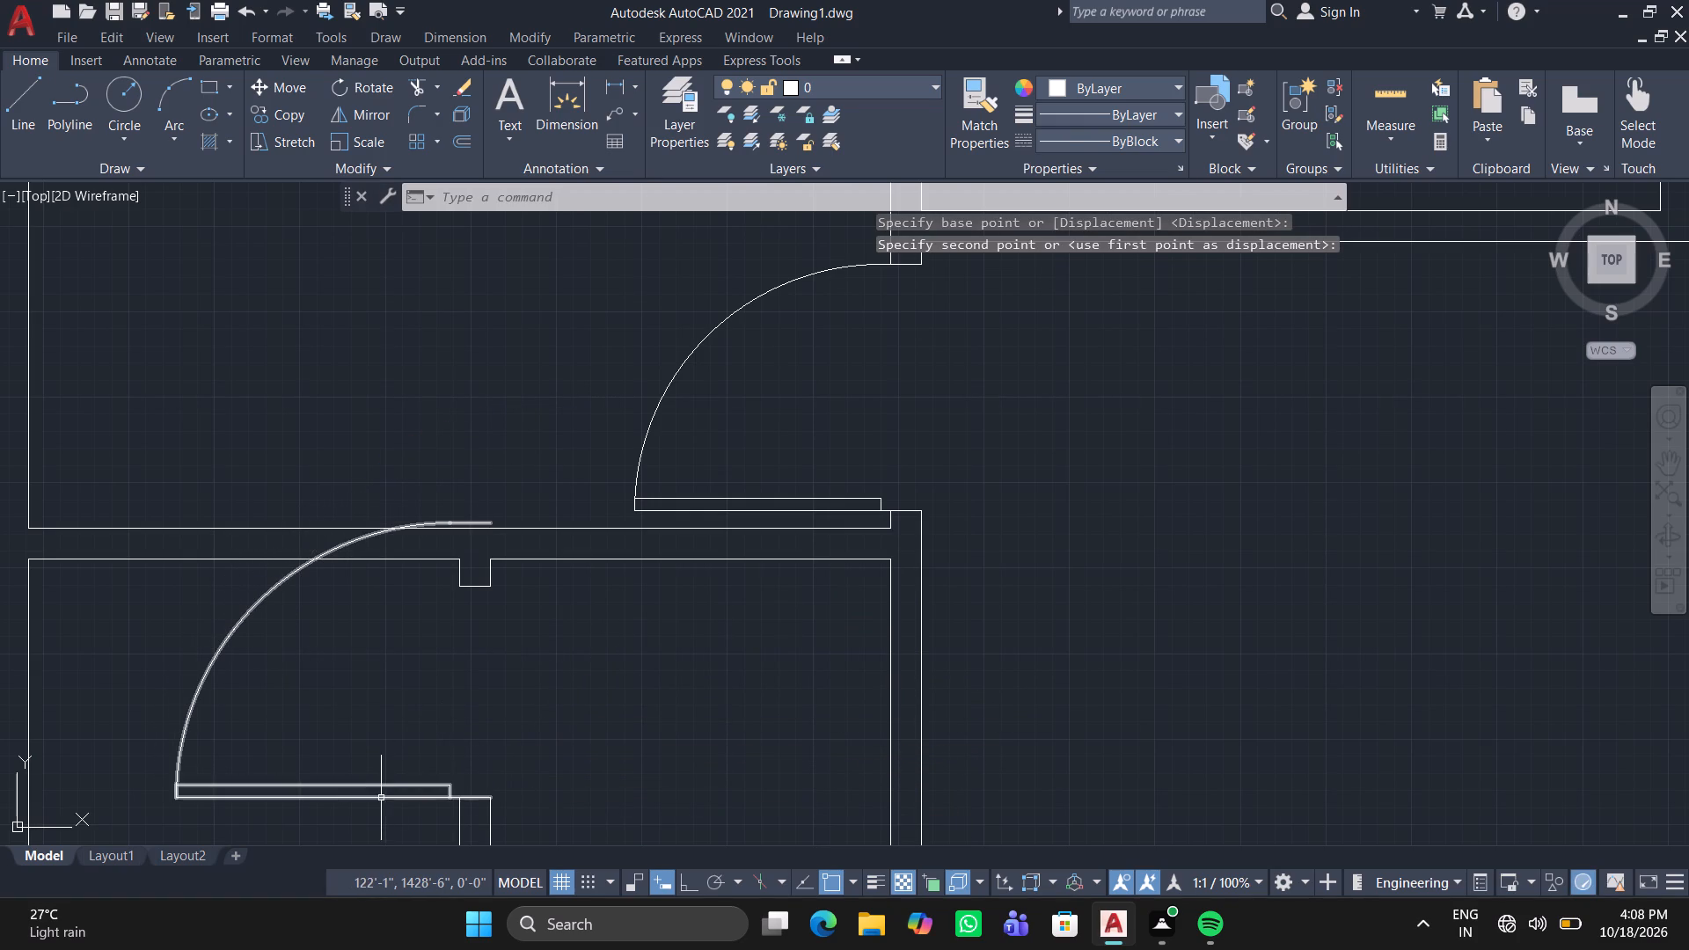
Flip the door block vertically so its leaf lies above the swing arc.
left_click(381, 798)
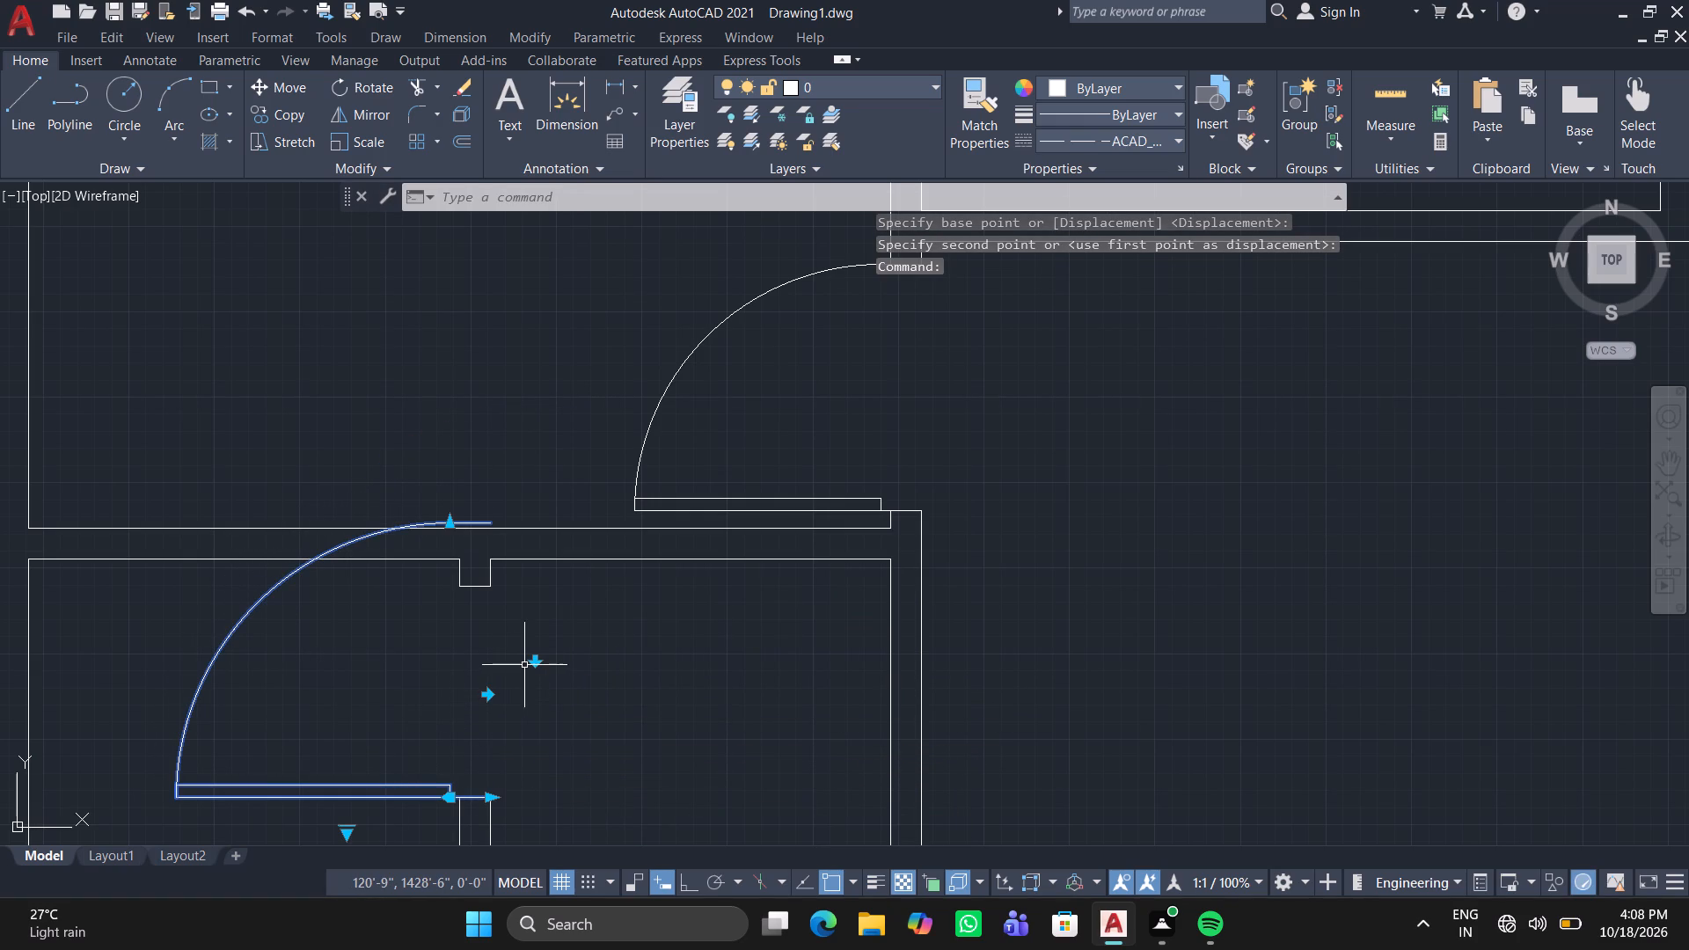
double_click(535, 664)
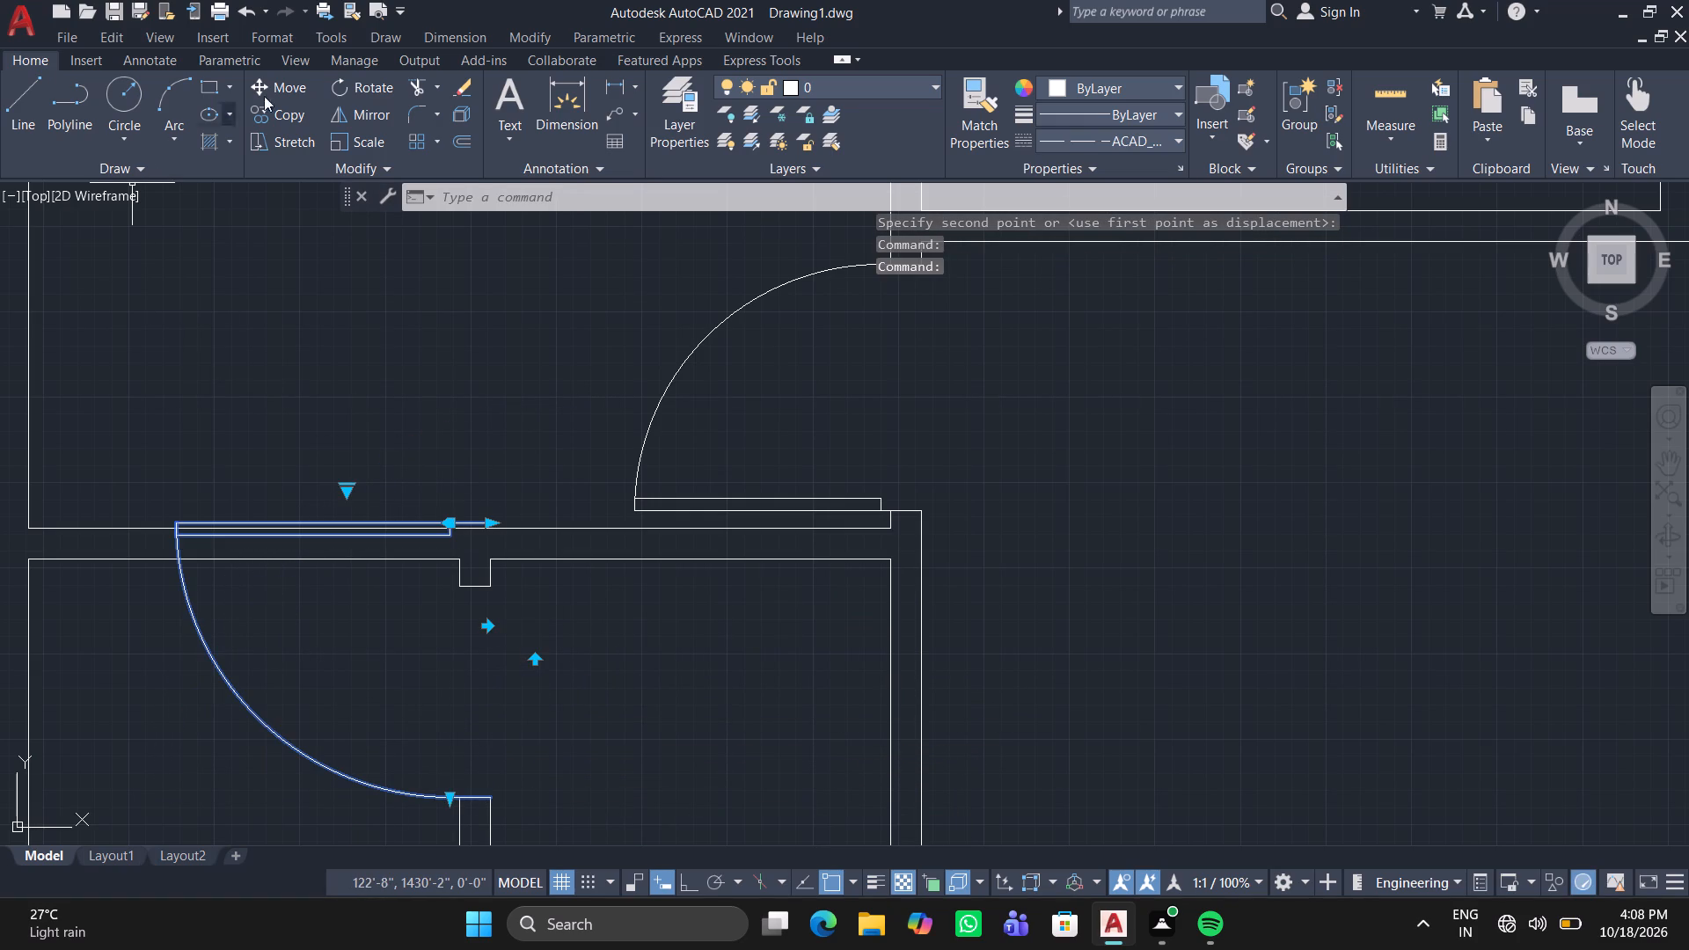
Move the flipped door block by its leaf-side frame end onto the lower right corner of the partition gap's upper jamb.
left_click(277, 89)
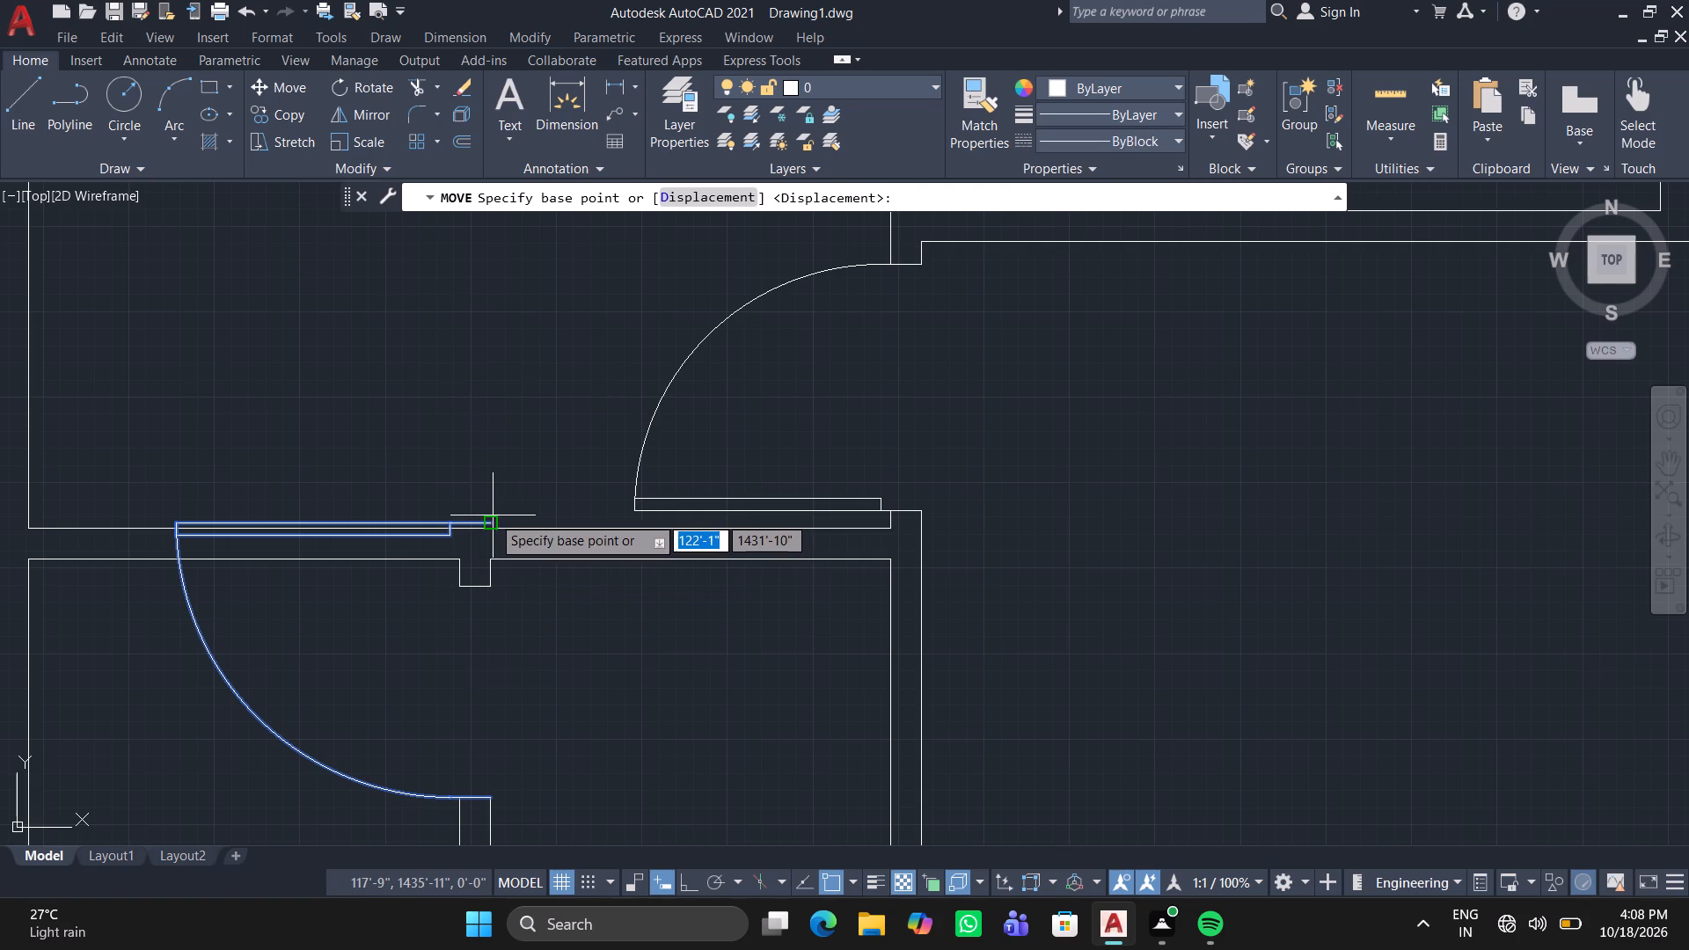
left_click(491, 524)
scroll(493, 583, "up", 3)
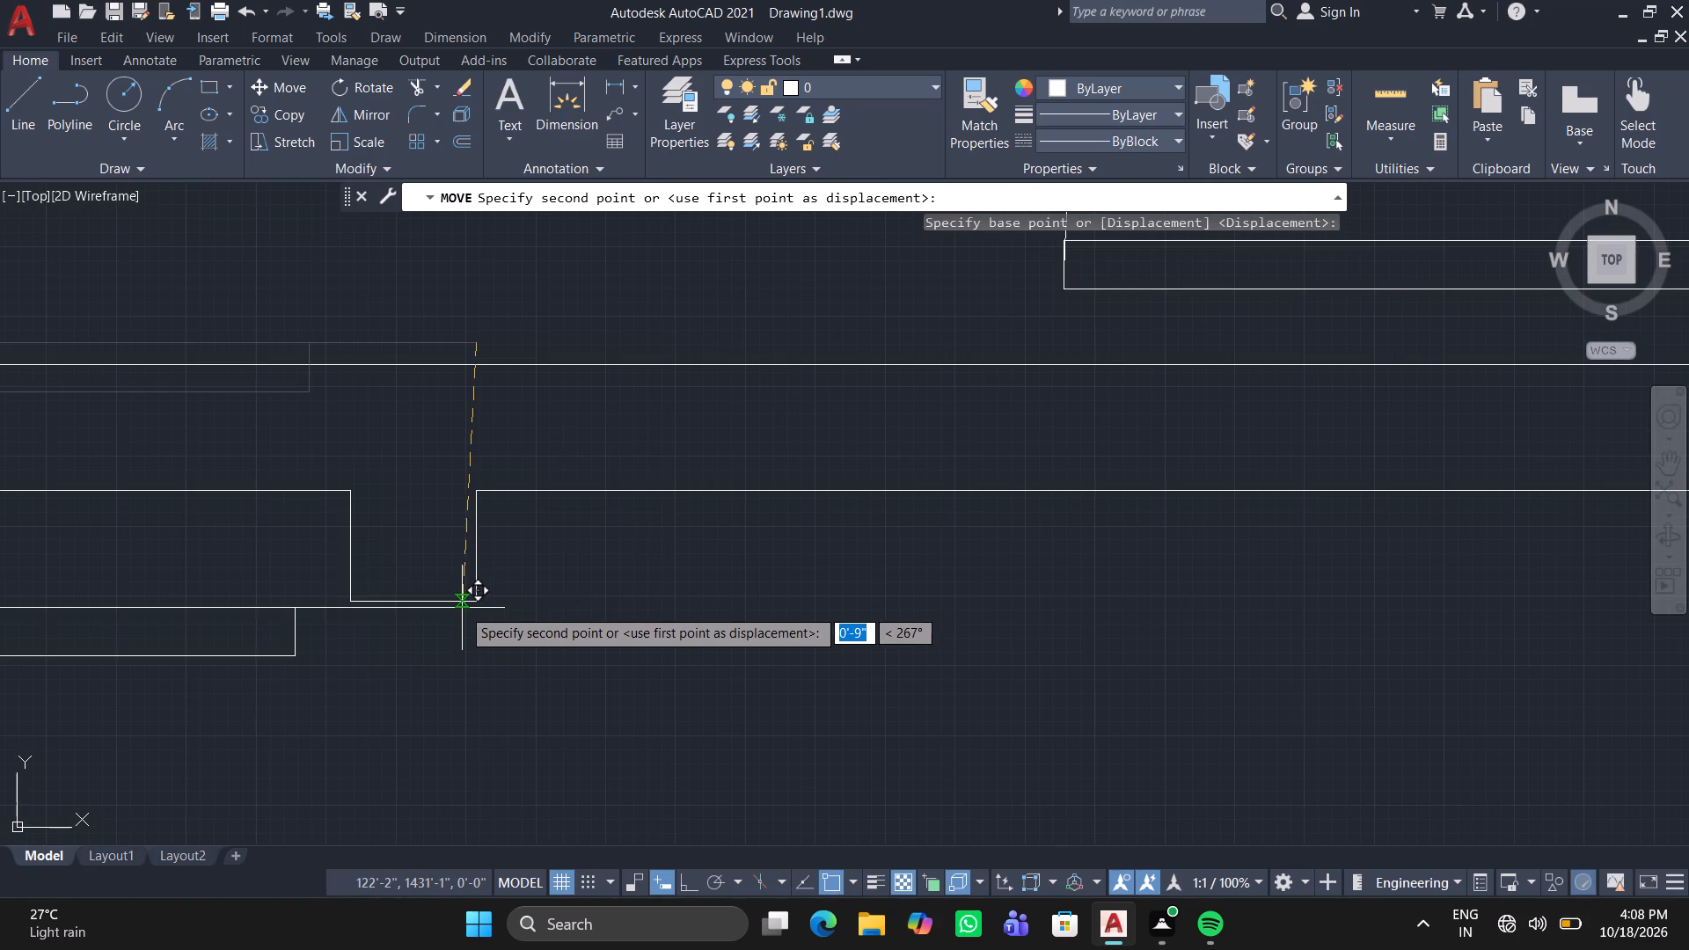
left_click(475, 598)
Resize the door block from its arc side to 2'-8" at the partition's lower jamb.
scroll(475, 631, "down", 2)
middle_click_drag(476, 657, 544, 432)
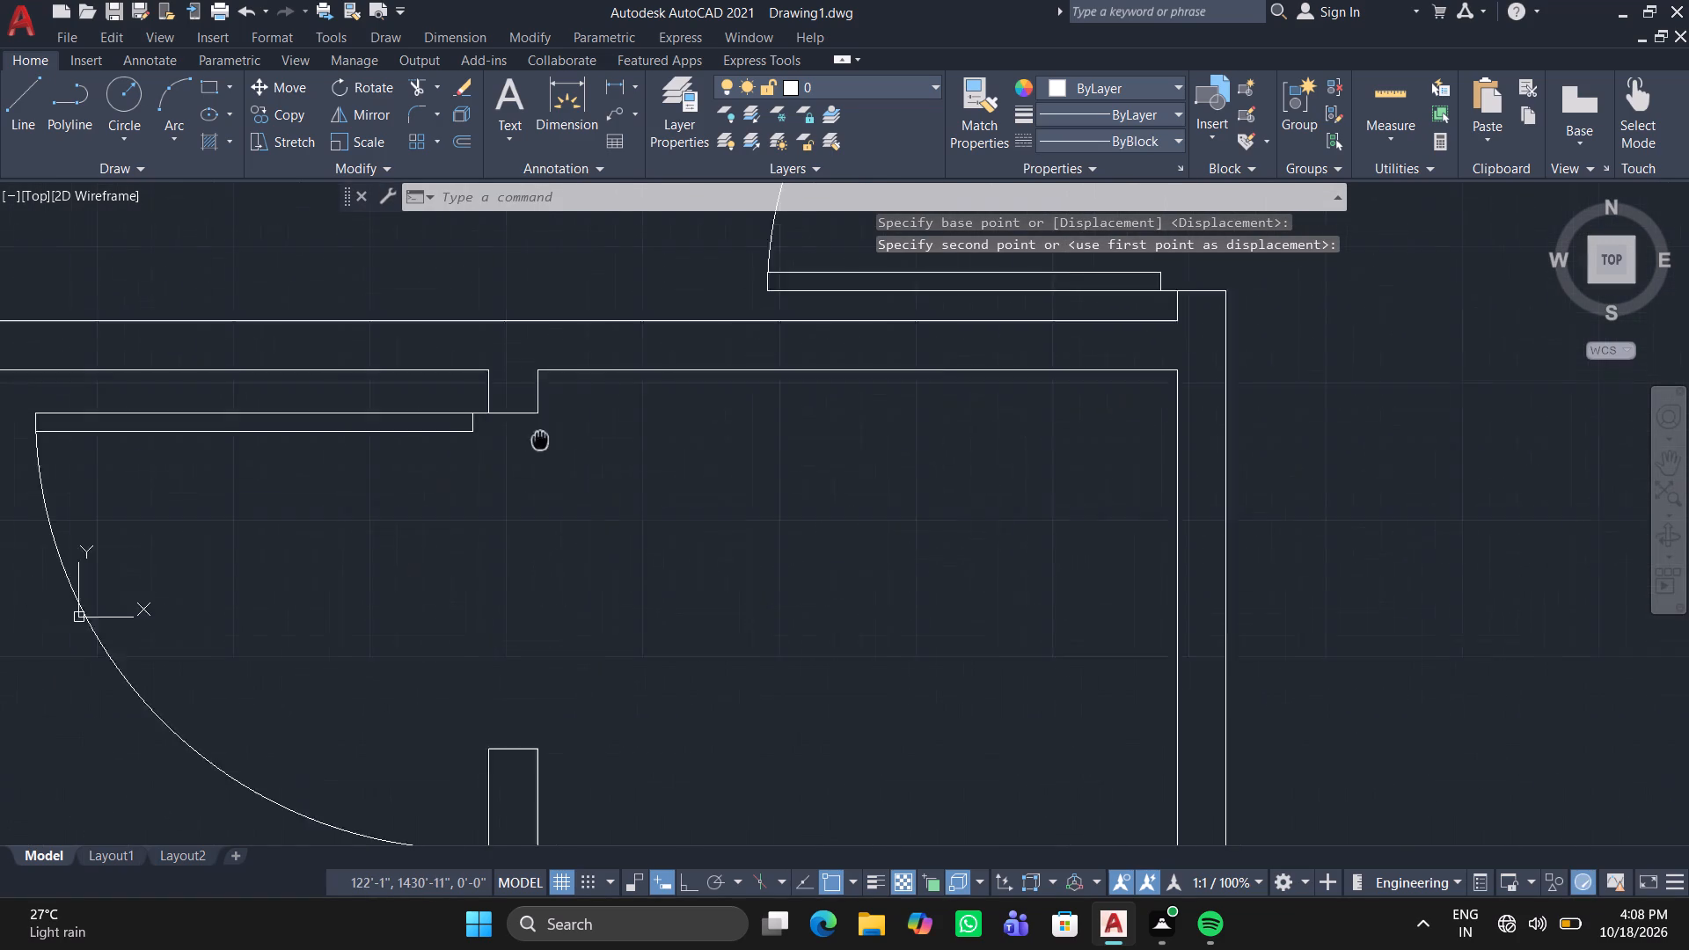
middle_click_drag(544, 432, 554, 410)
left_click(365, 793)
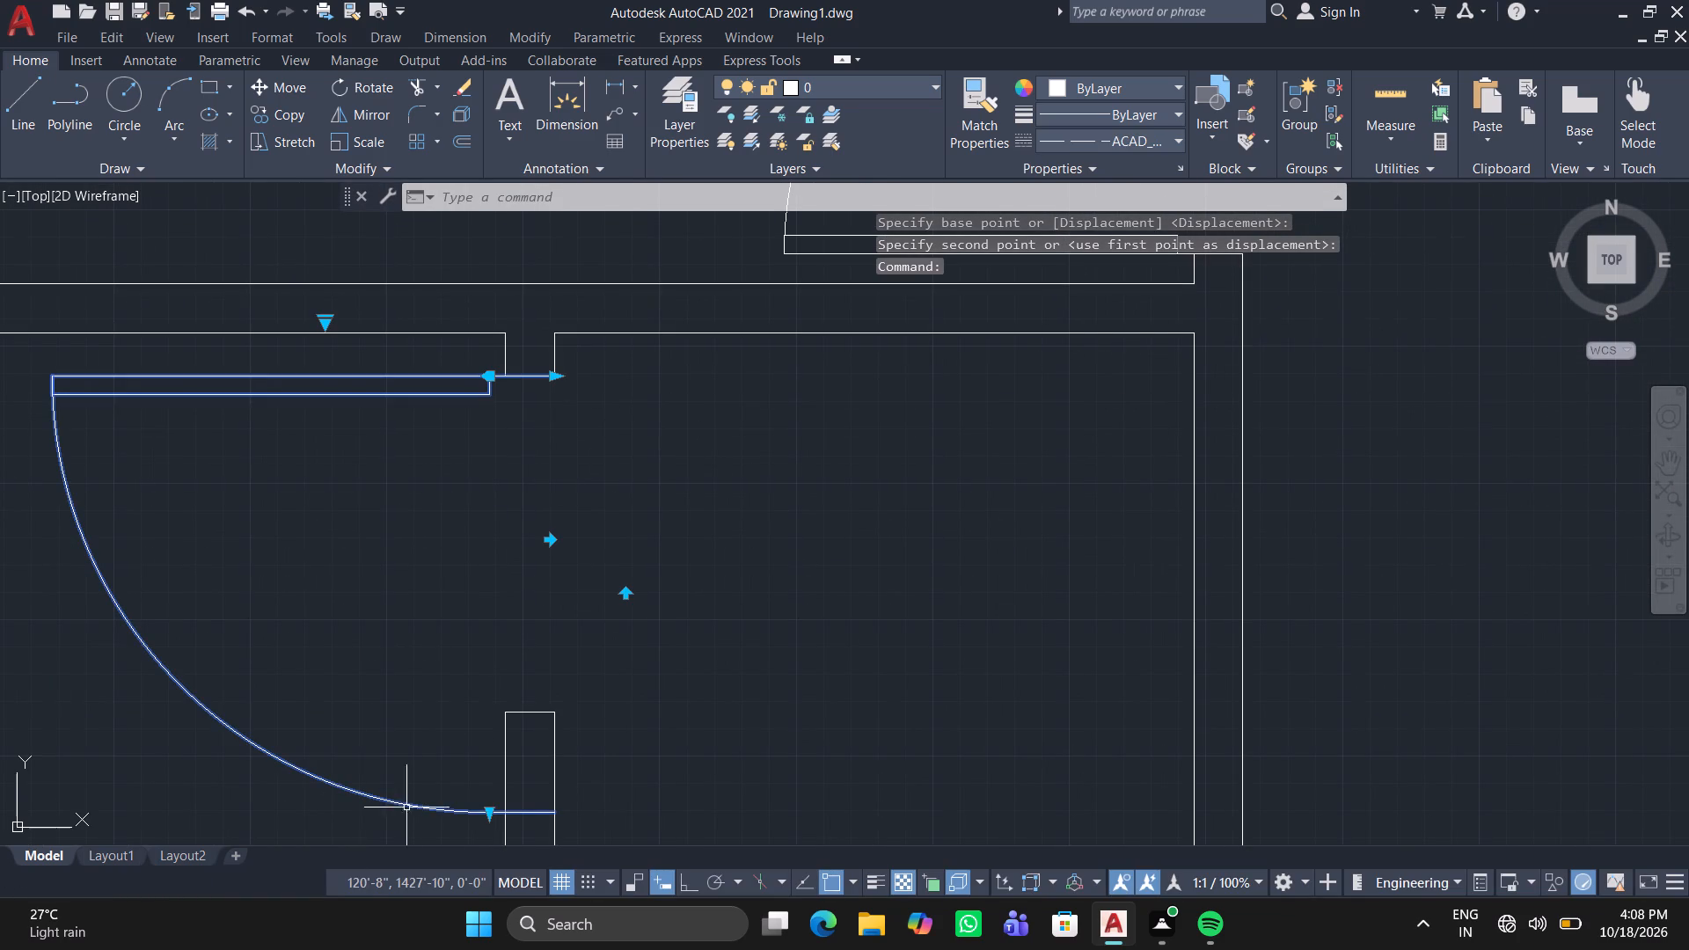
left_click(491, 810)
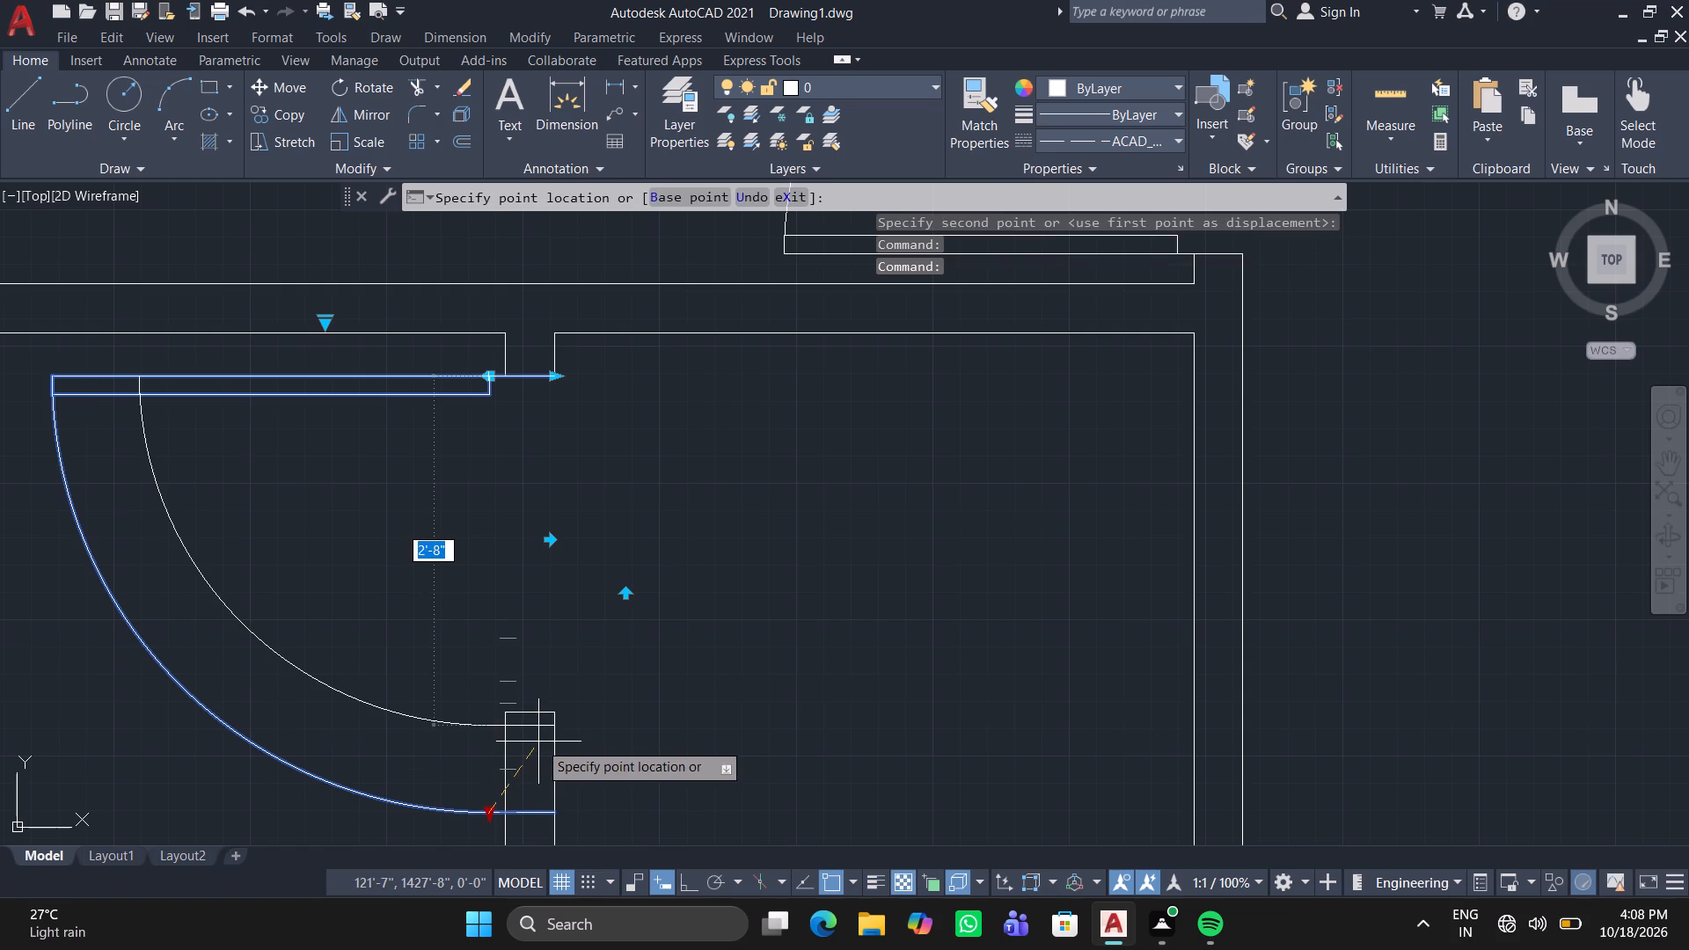
left_click(538, 742)
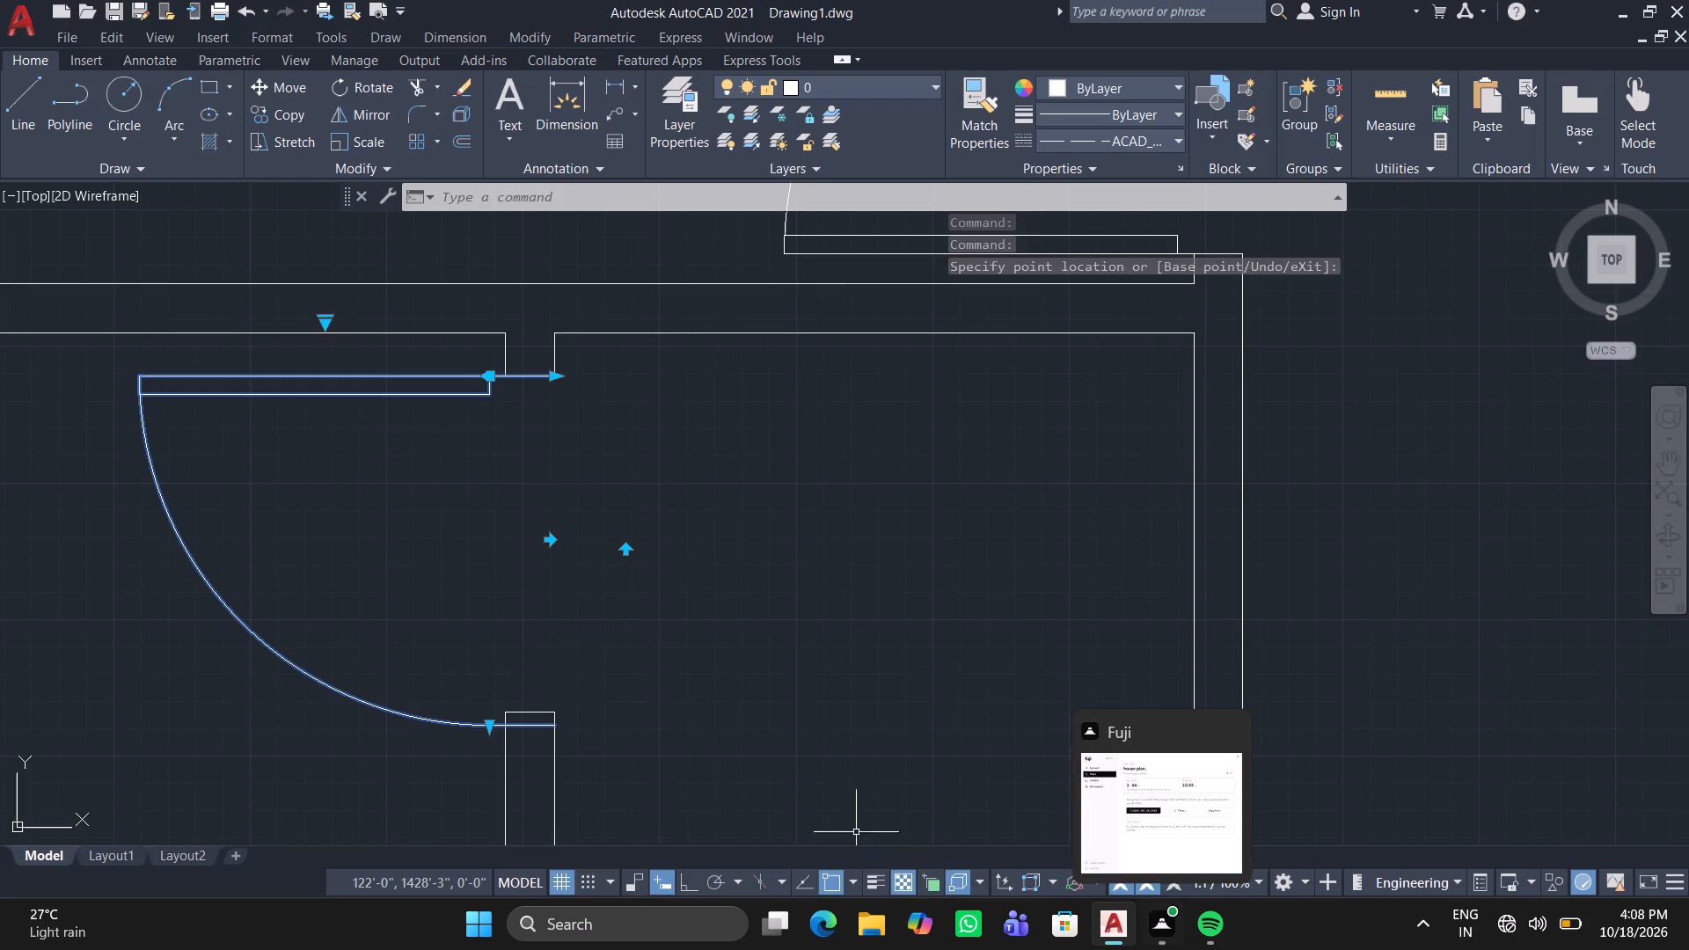
Trim the lower jamb's cap line and both partition wall lines meeting the door's arc-side frame line.
left_click(414, 80)
scroll(509, 721, "up", 2)
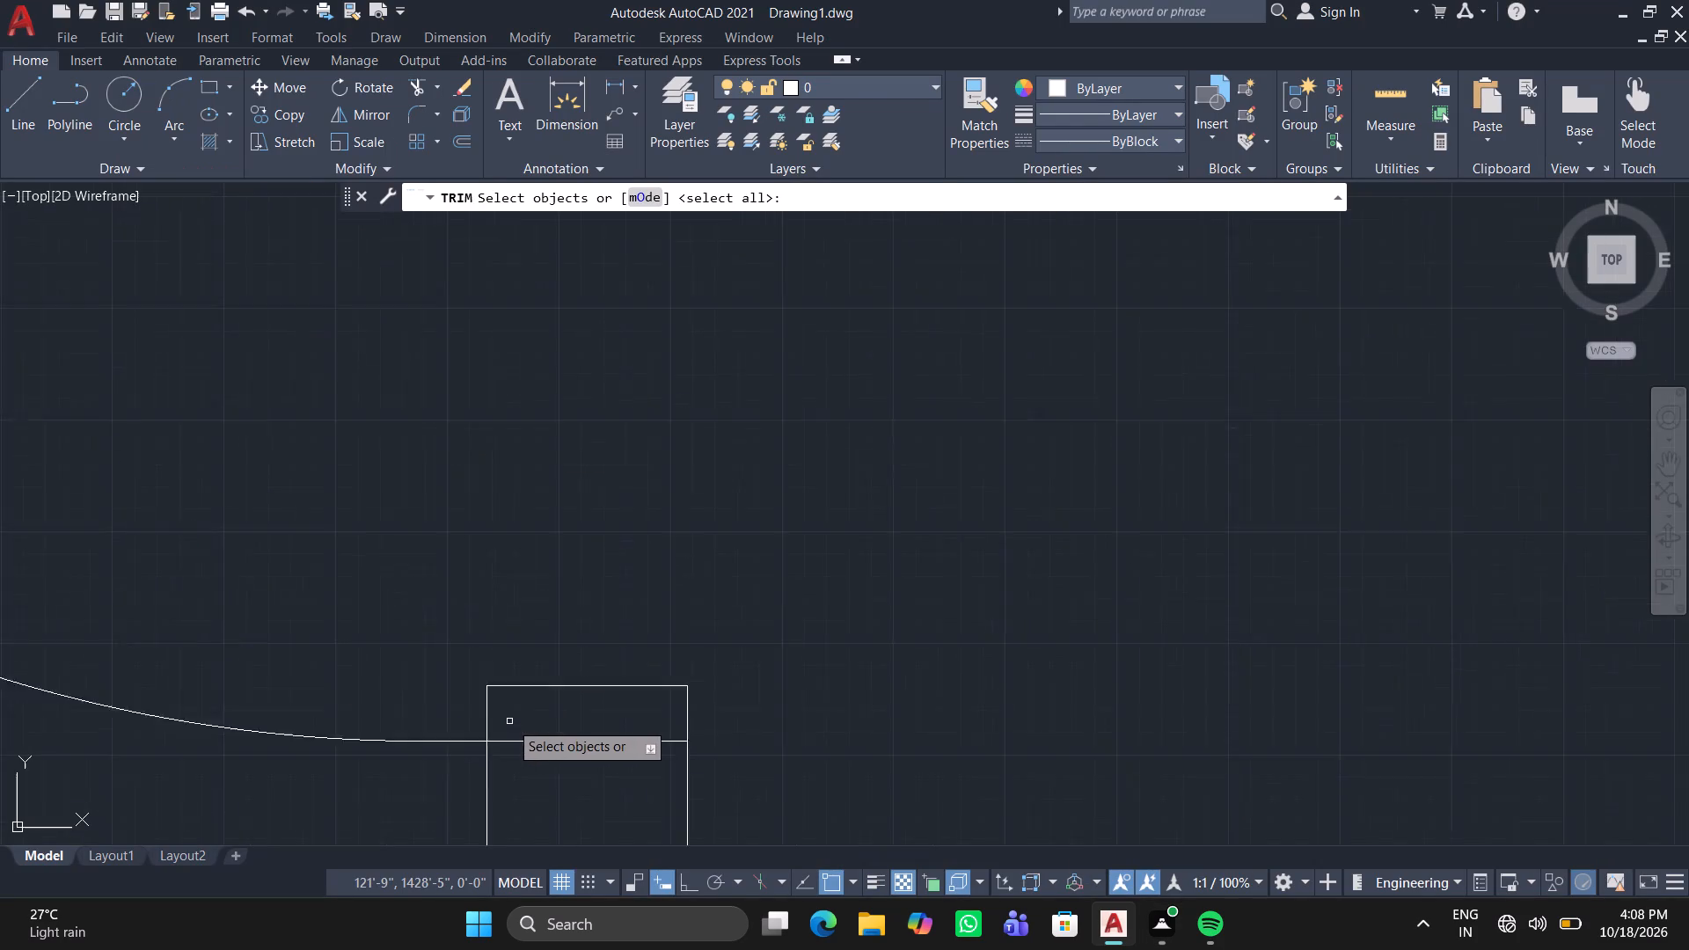
scroll(509, 721, "up", 2)
left_click_drag(380, 693, 975, 691)
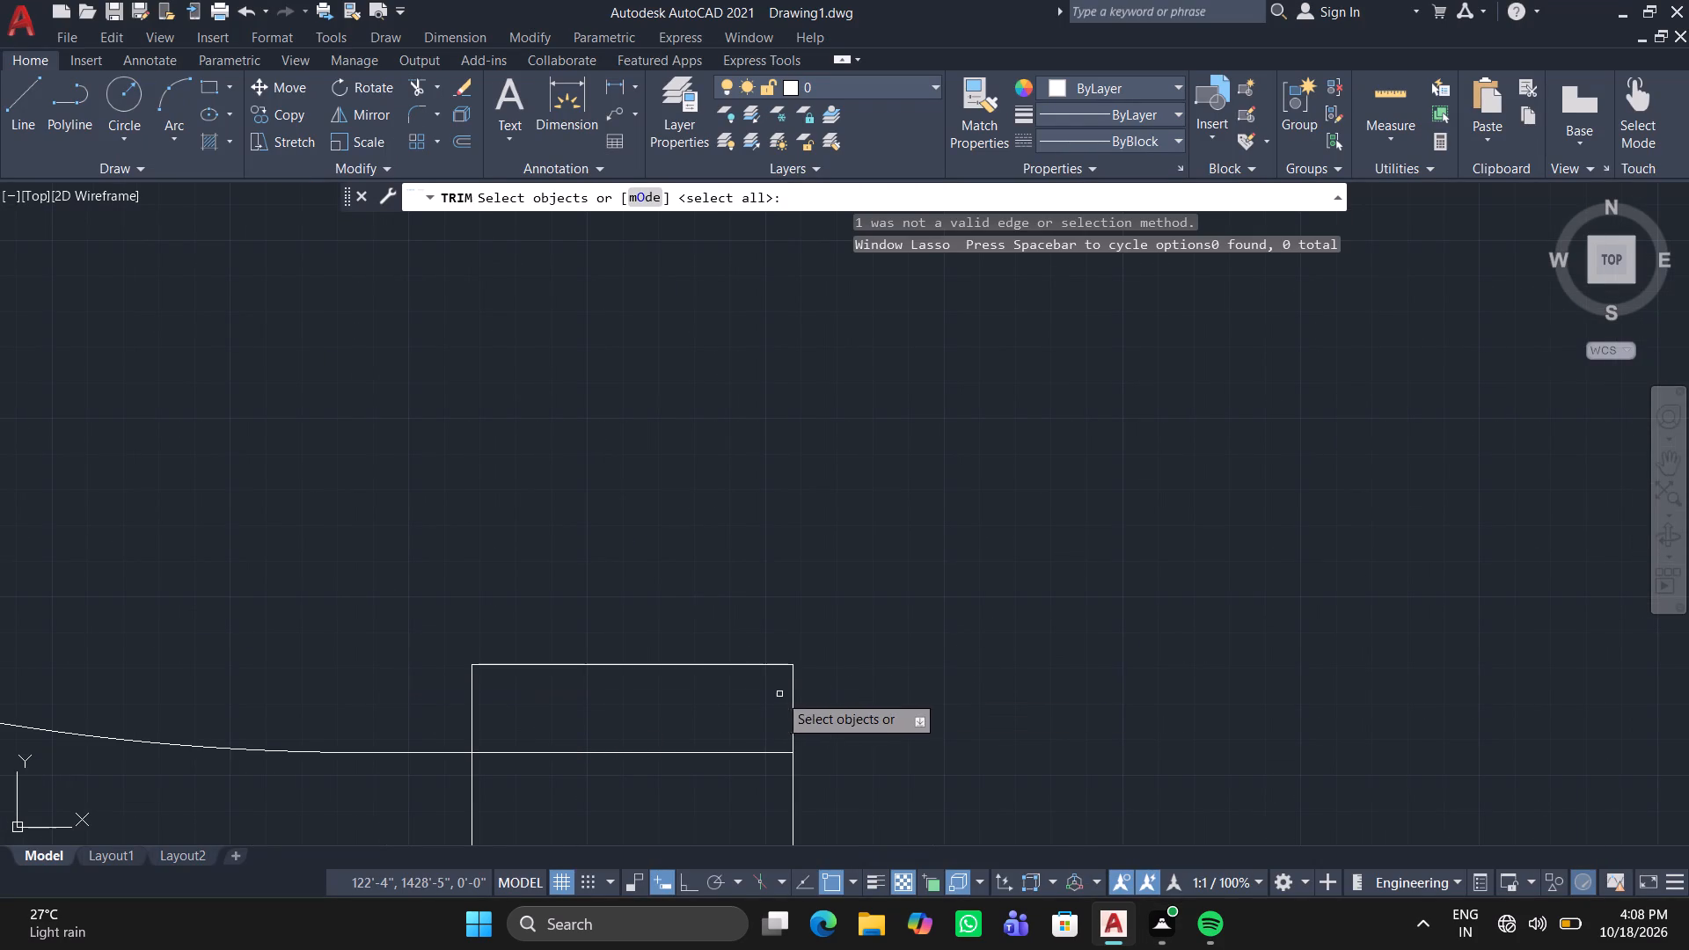
left_click(788, 708)
left_click(997, 716)
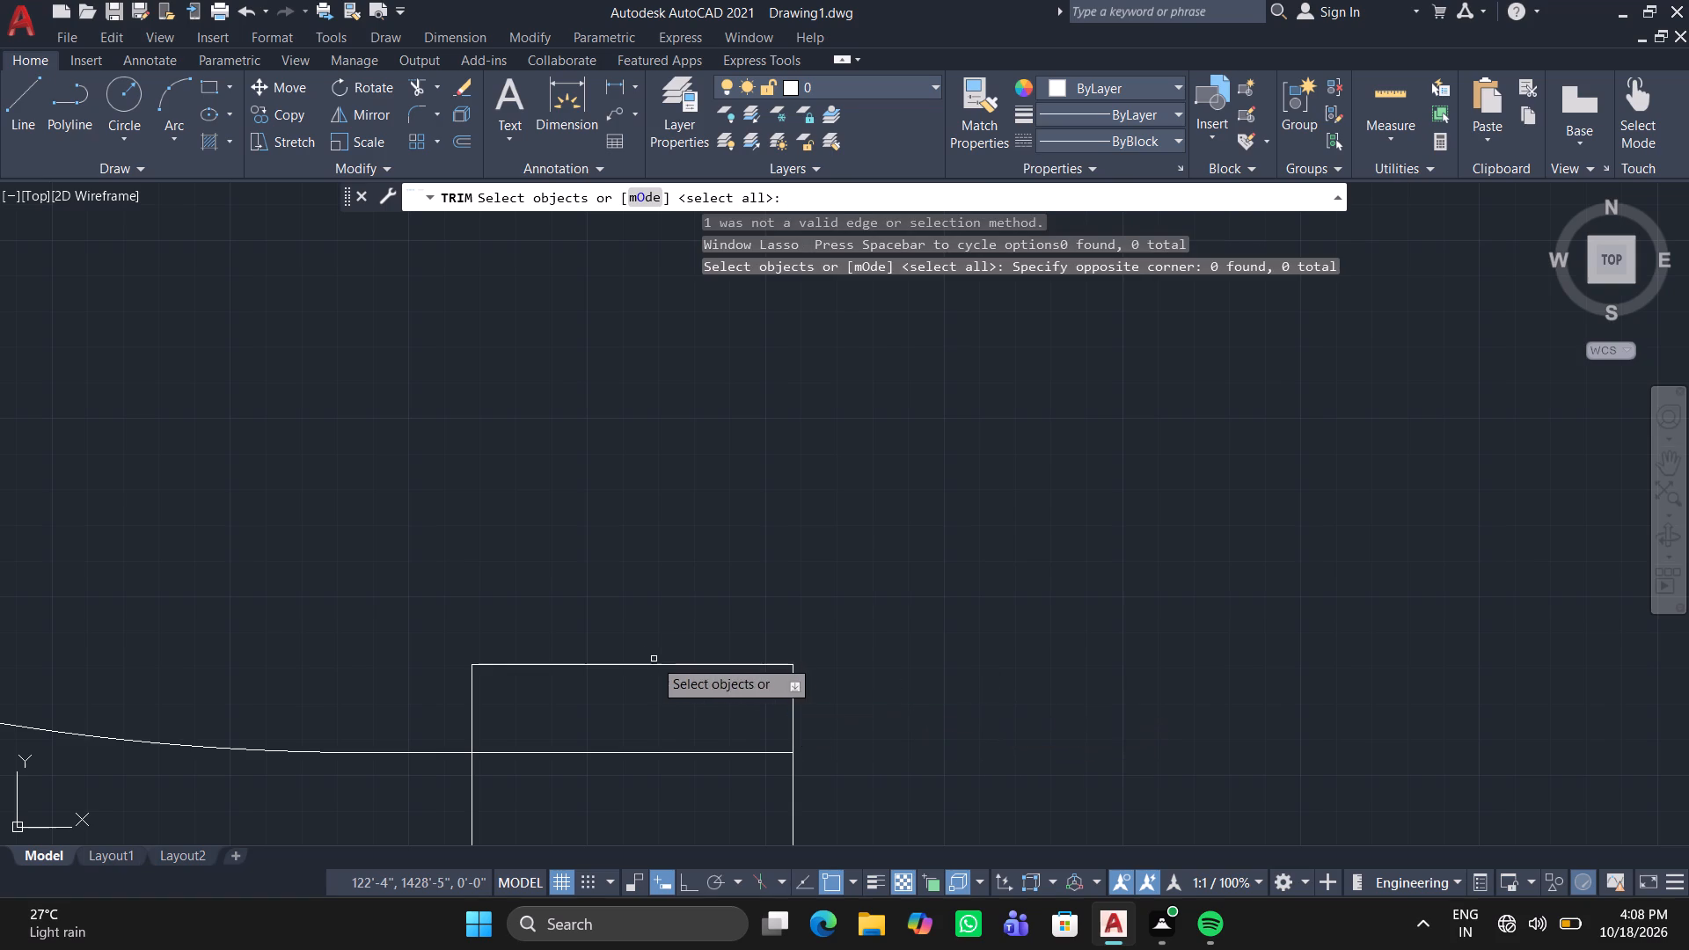
left_click(634, 662)
left_click_drag(606, 704, 640, 587)
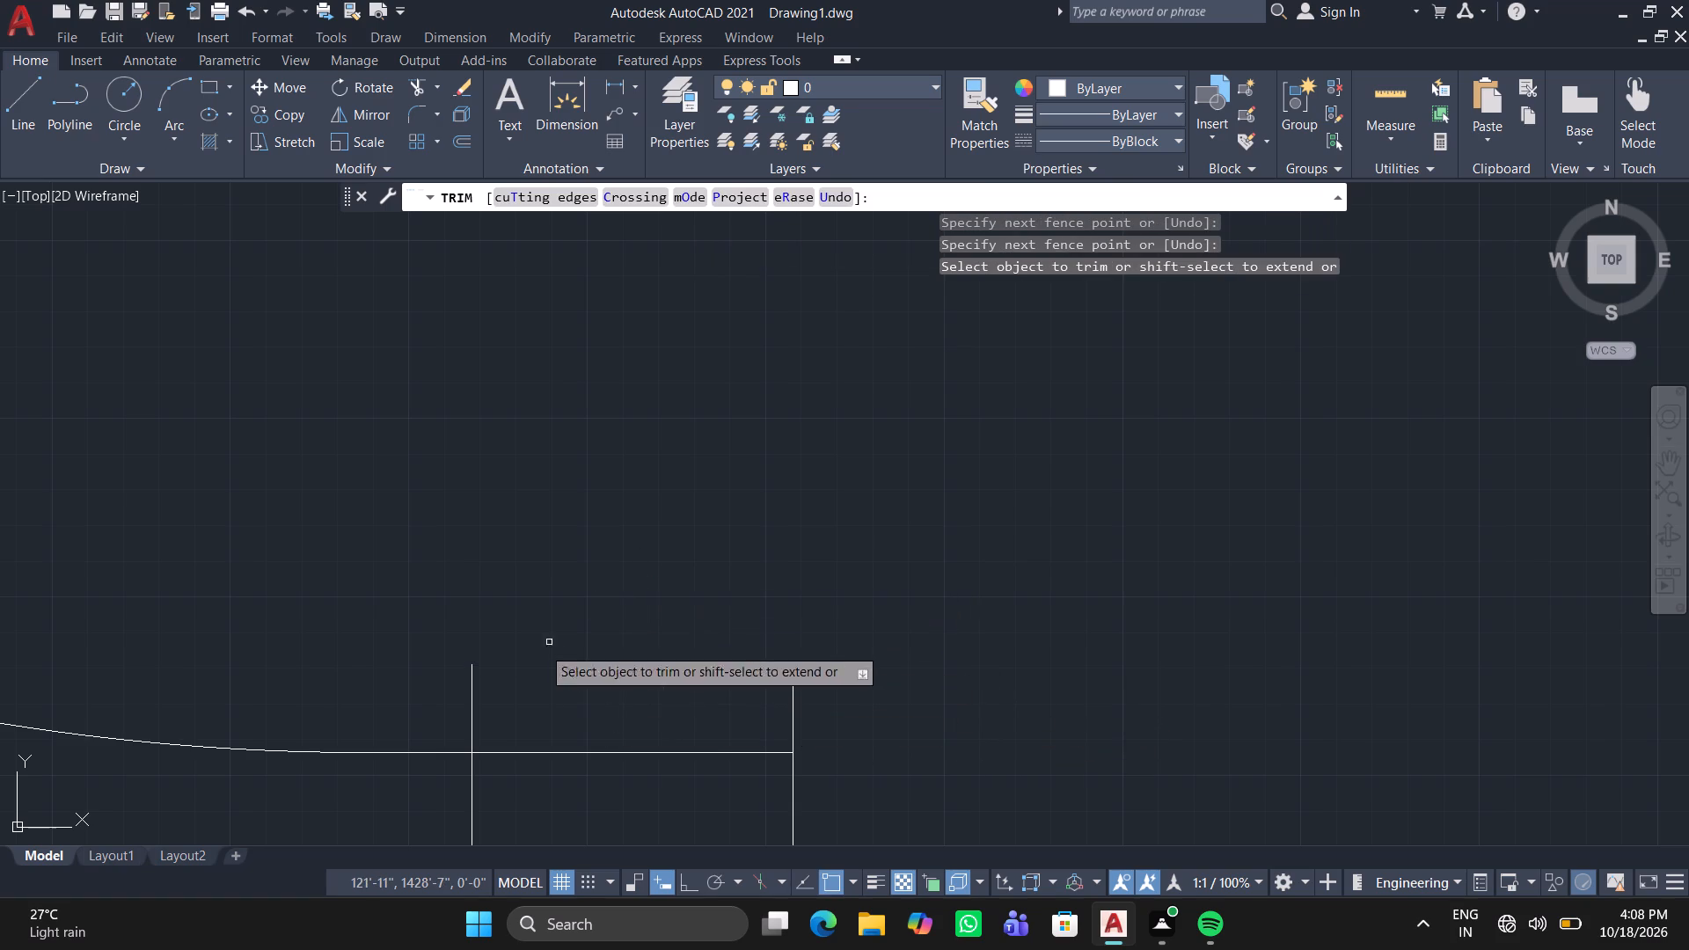
left_click_drag(413, 706, 489, 698)
left_click_drag(799, 719, 542, 668)
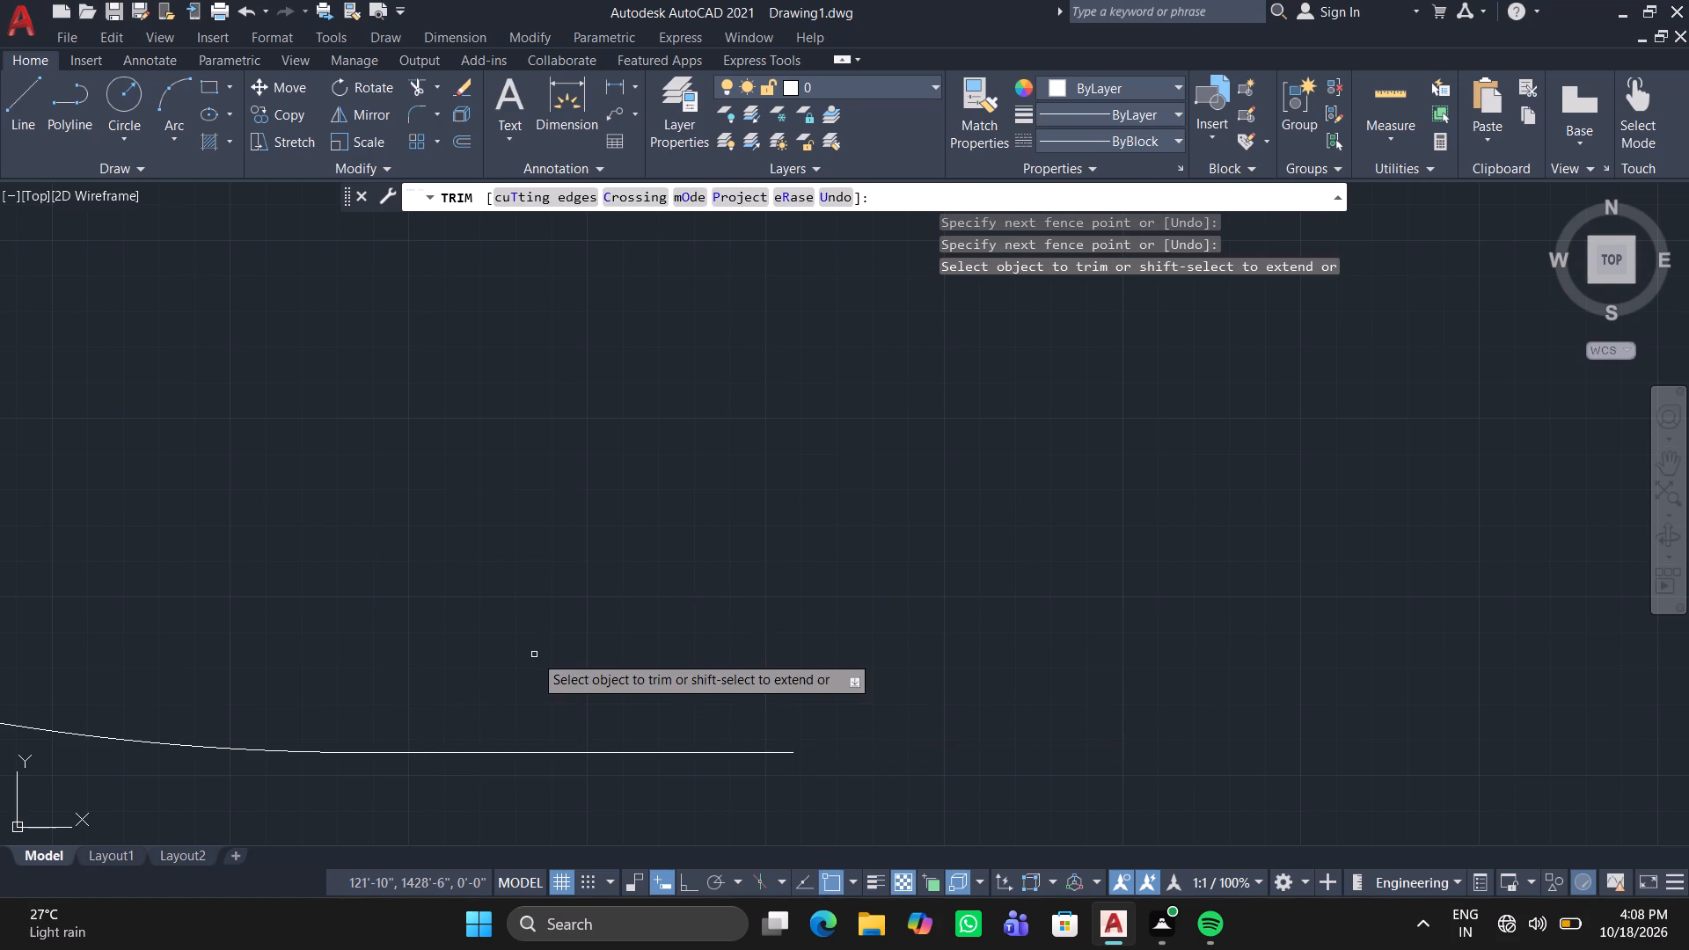
key("space")
With Ortho on, draw the partition's right-hand line from the gap in the room's lower wall straight up to the upper jamb.
key("l")
key("Return")
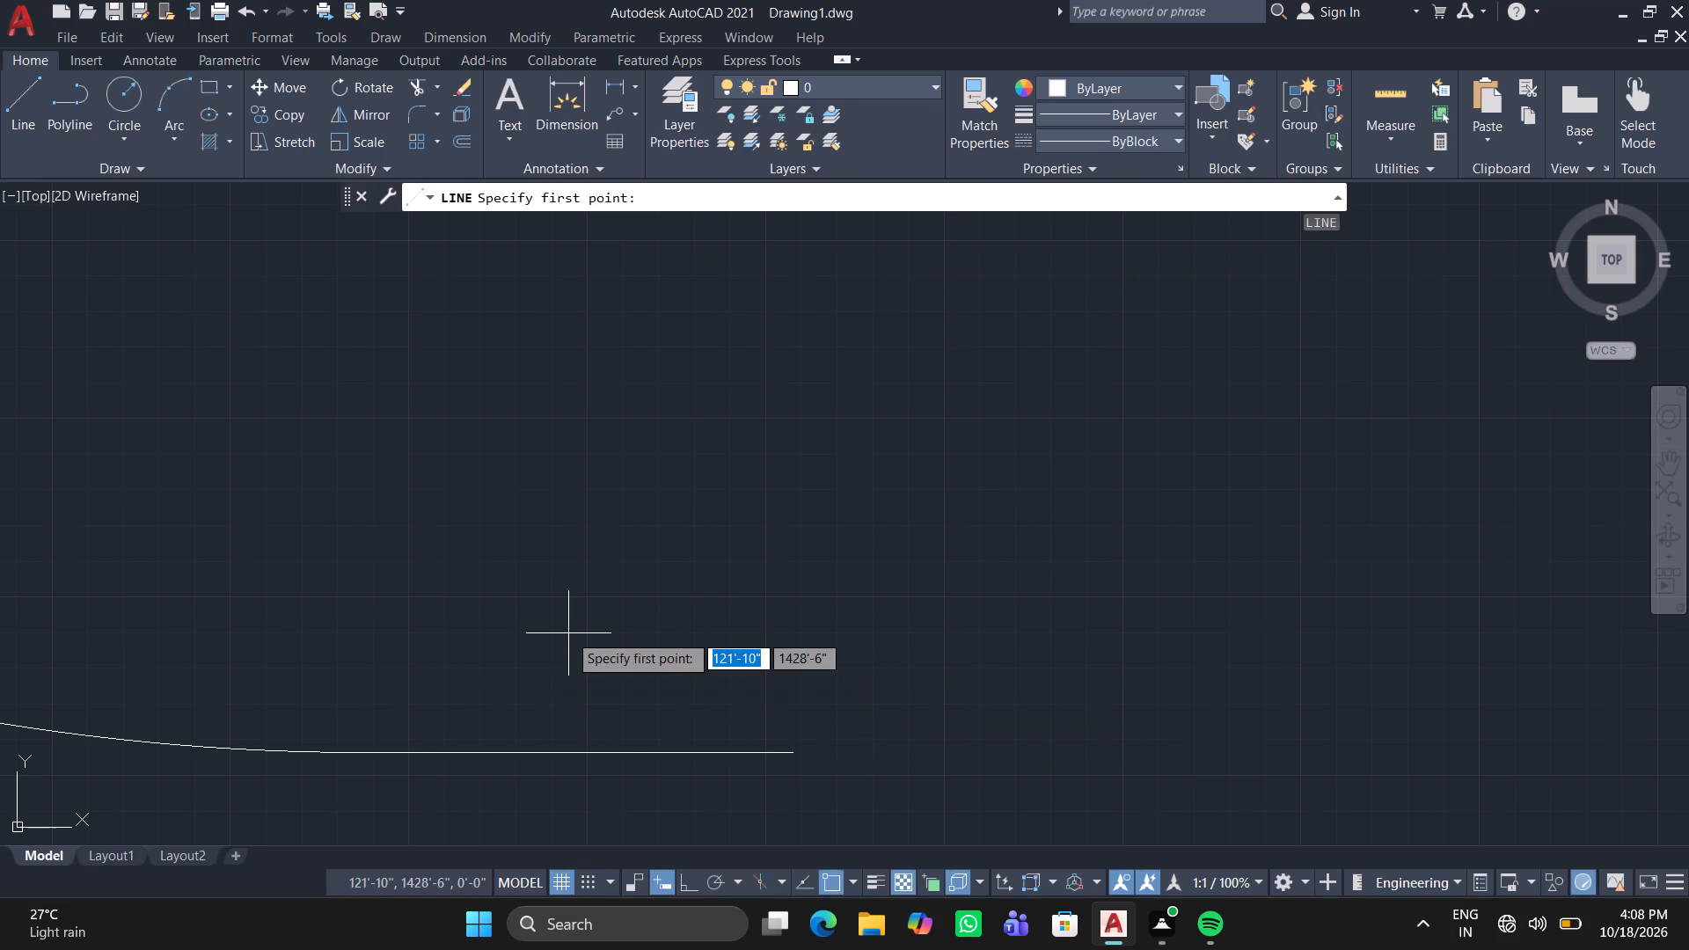
scroll(589, 635, "down", 5)
scroll(677, 772, "down", 2)
middle_click_drag(677, 771, 677, 767)
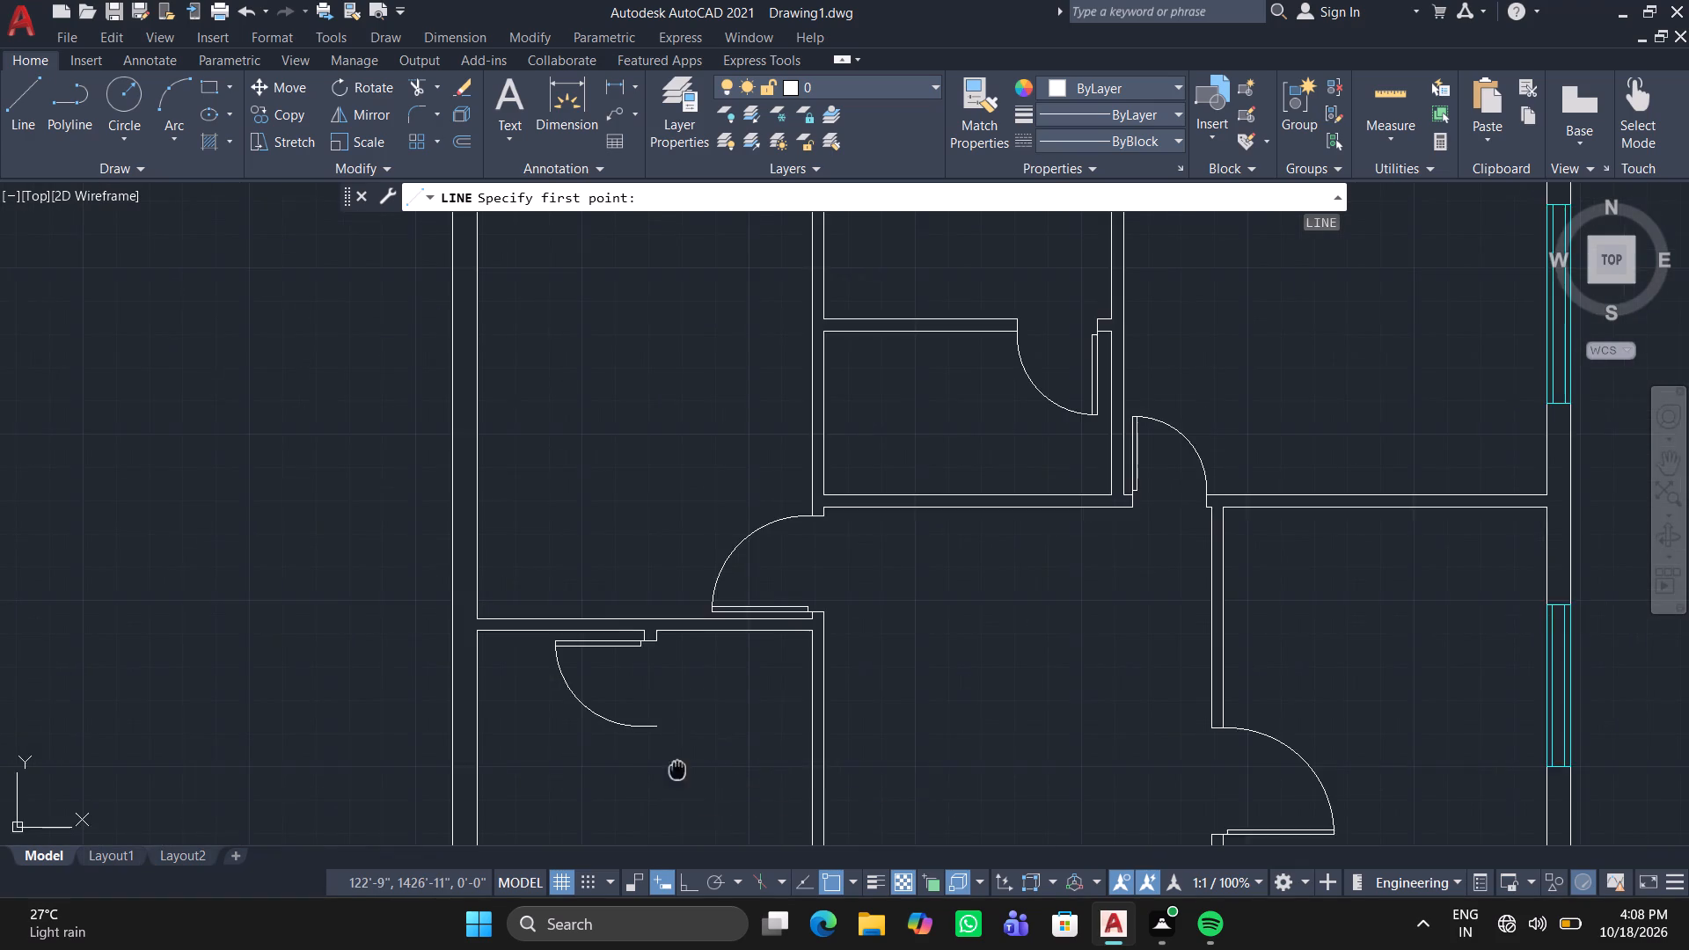
middle_click_drag(677, 767, 703, 468)
scroll(675, 564, "up", 3)
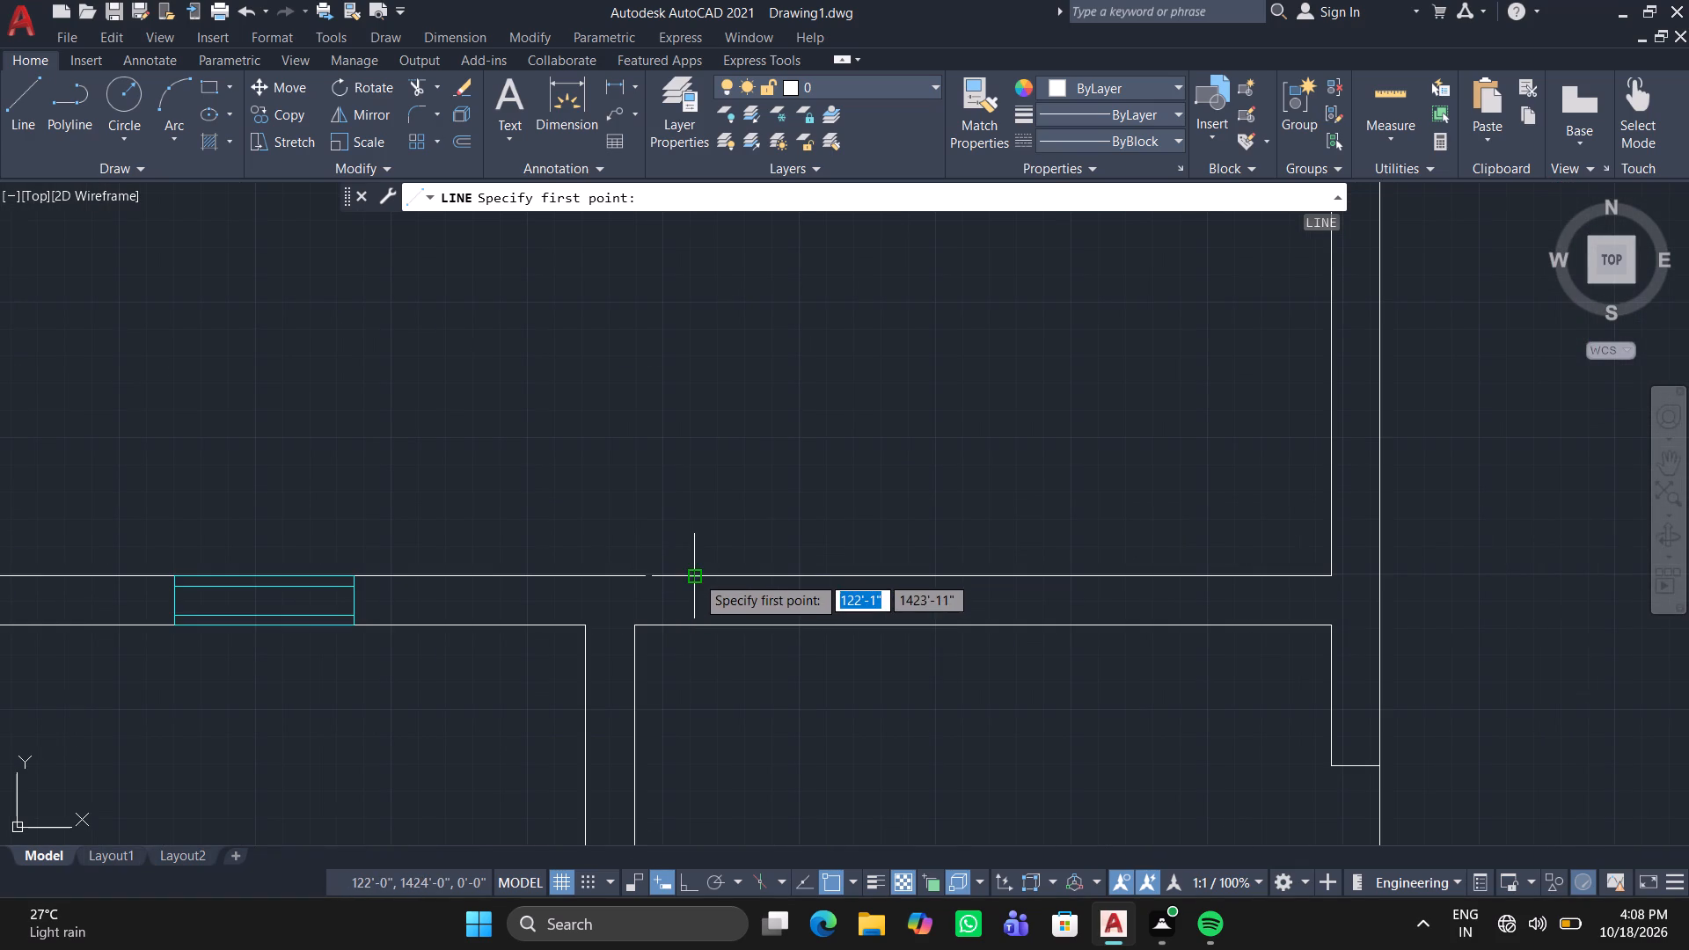
left_click(696, 575)
scroll(710, 383, "down", 1)
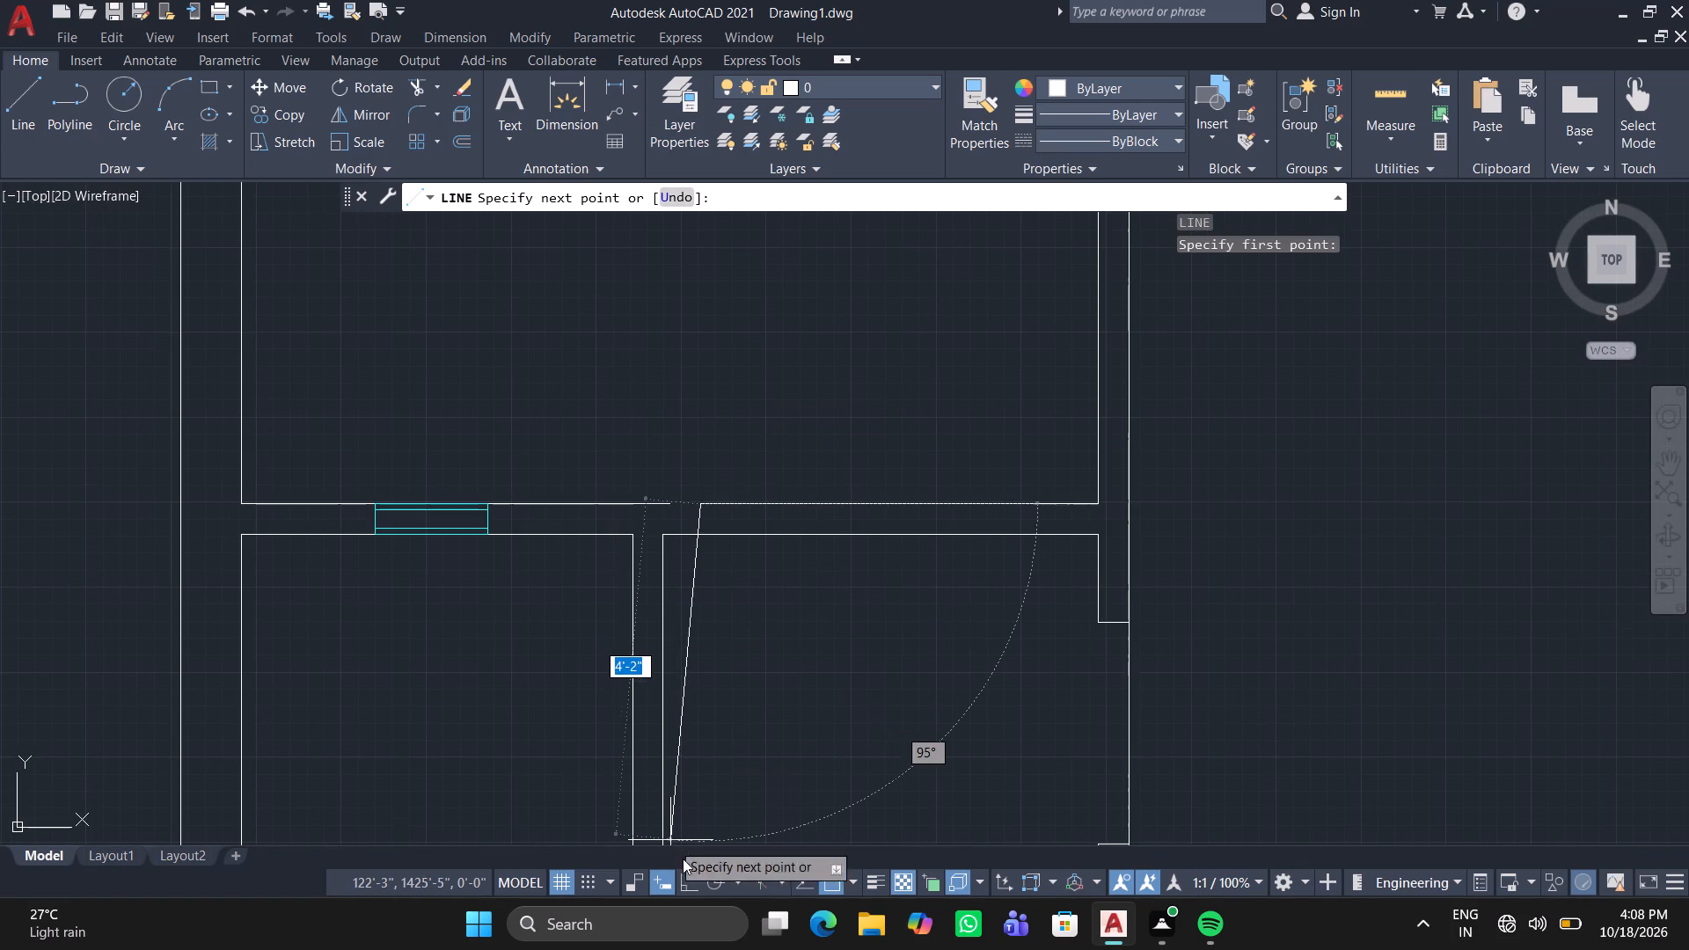
left_click(691, 884)
scroll(684, 288, "down", 1)
middle_click_drag(684, 305, 686, 490)
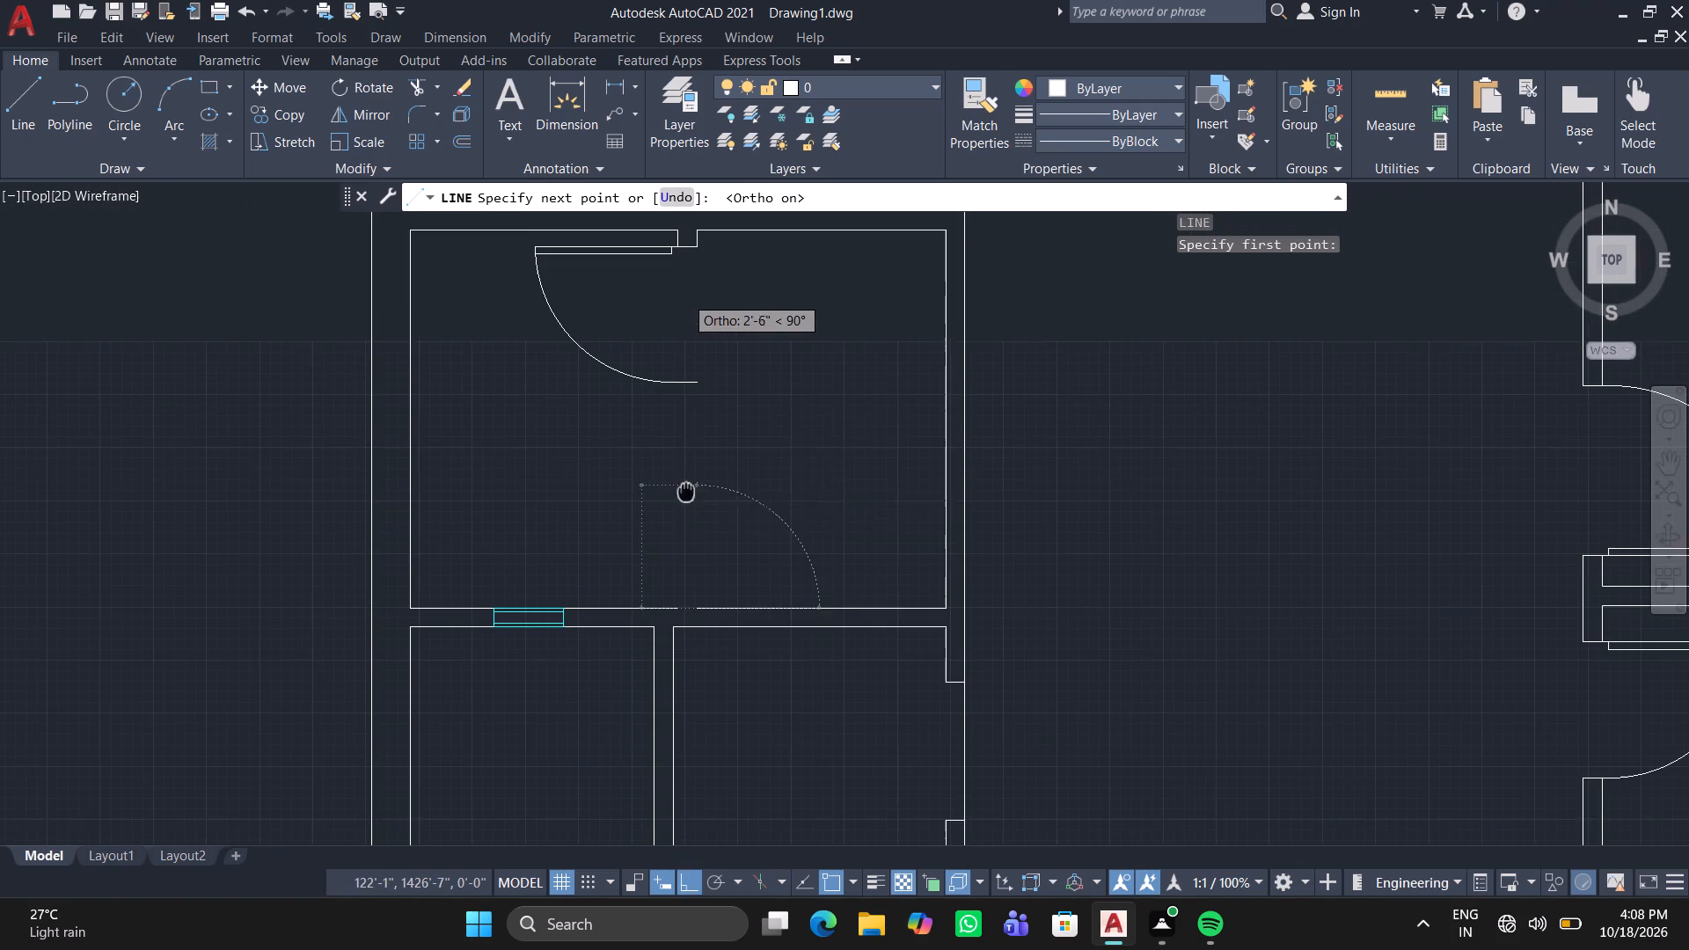
middle_click_drag(686, 490, 686, 491)
left_click(698, 243)
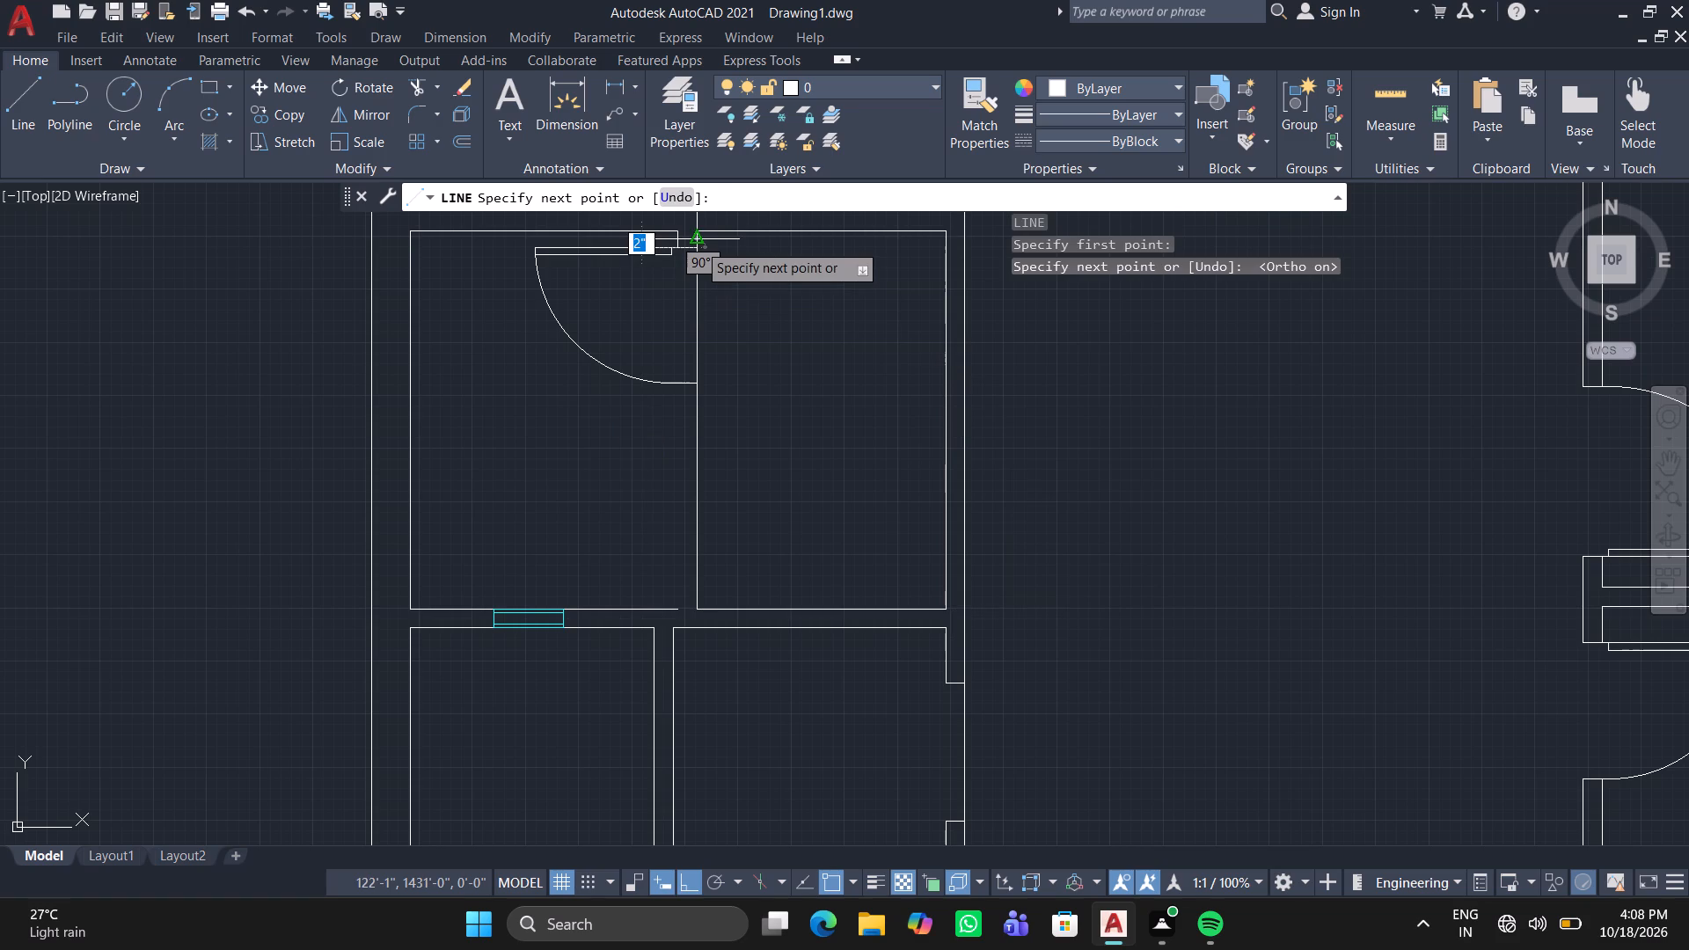
key("space")
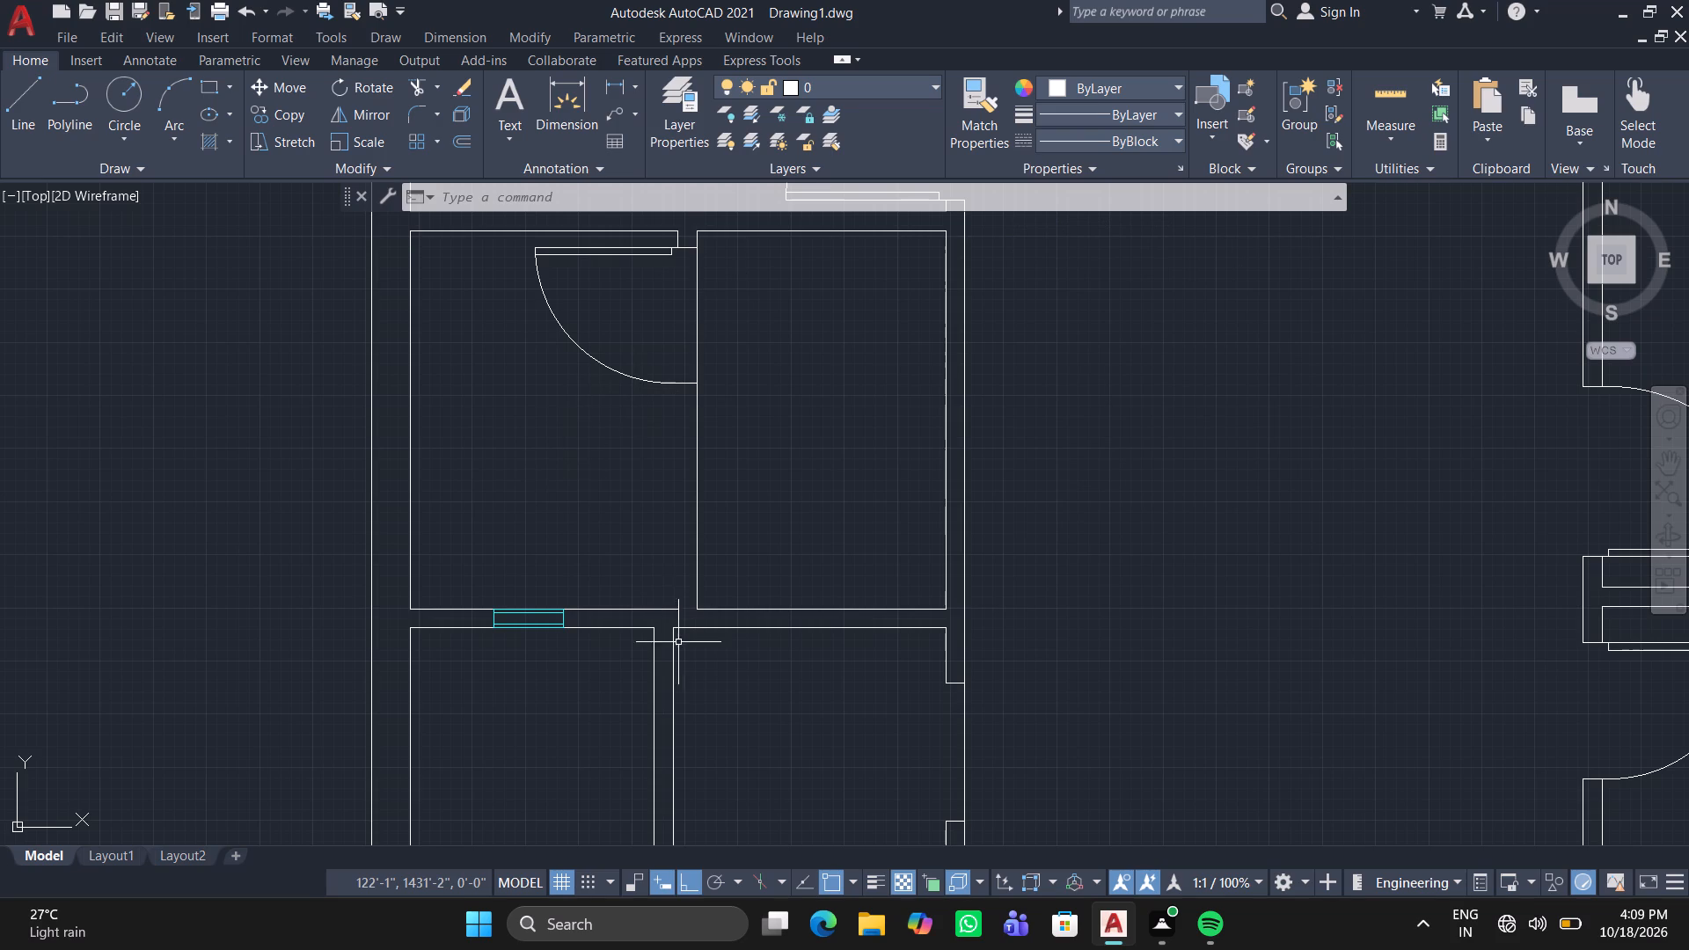
Draw the partition's left-hand line, about 7'-1" long, from the lower wall's broken end up to the upper jamb's left corner.
key("l")
key("Return")
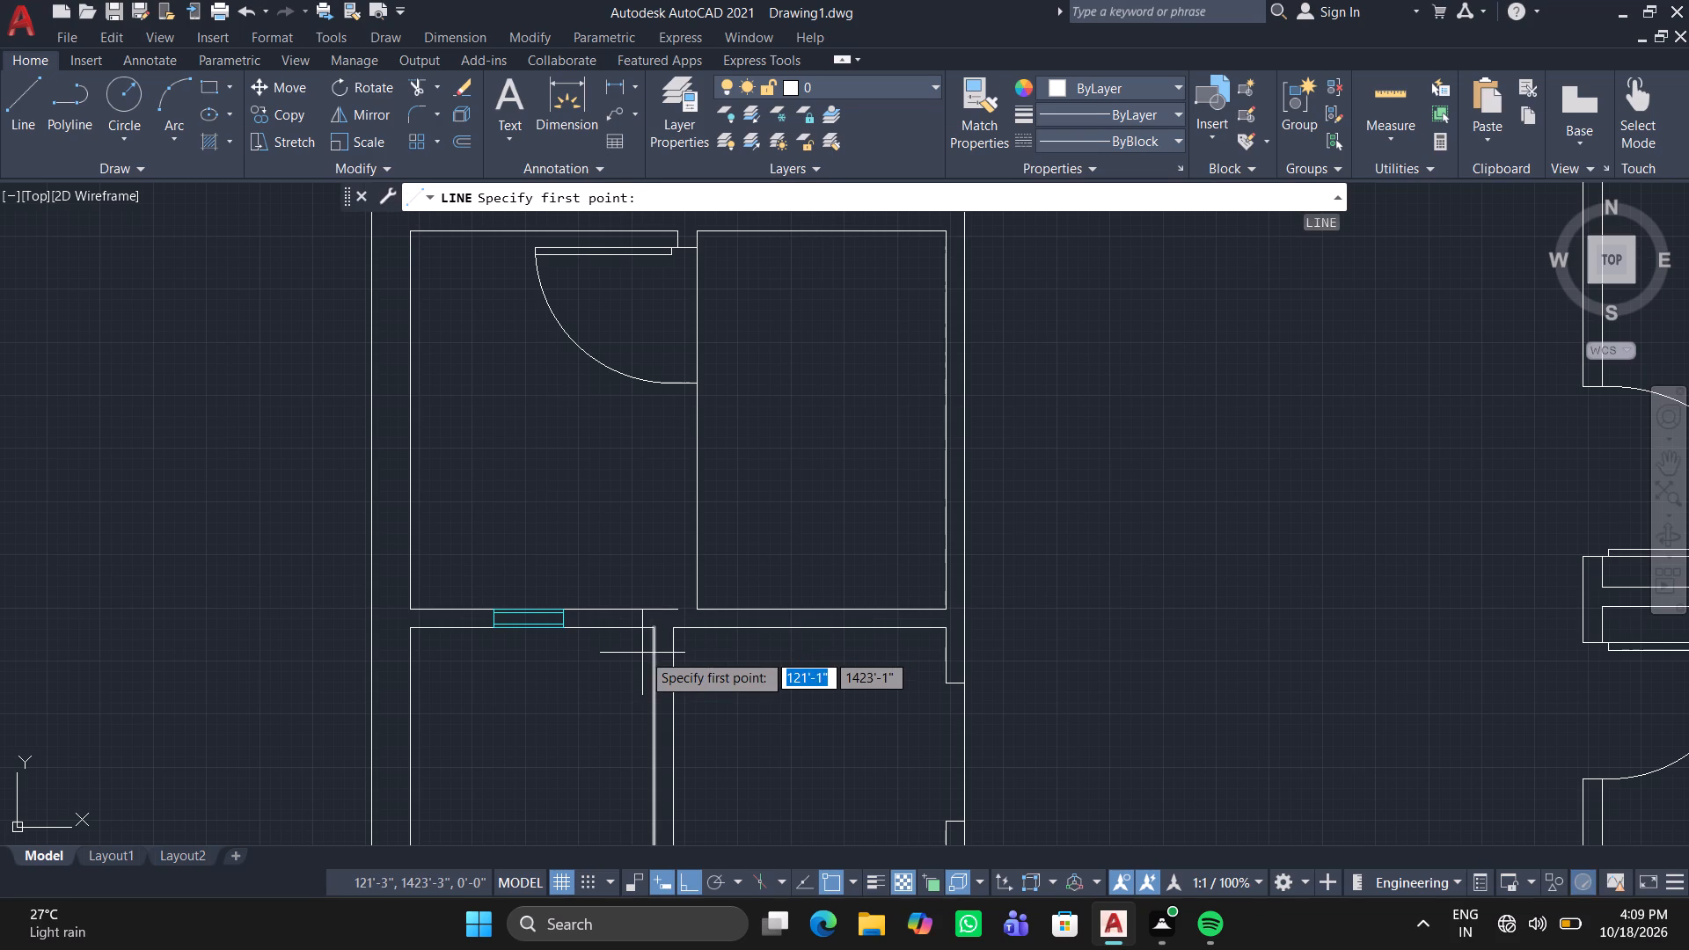
left_click(671, 606)
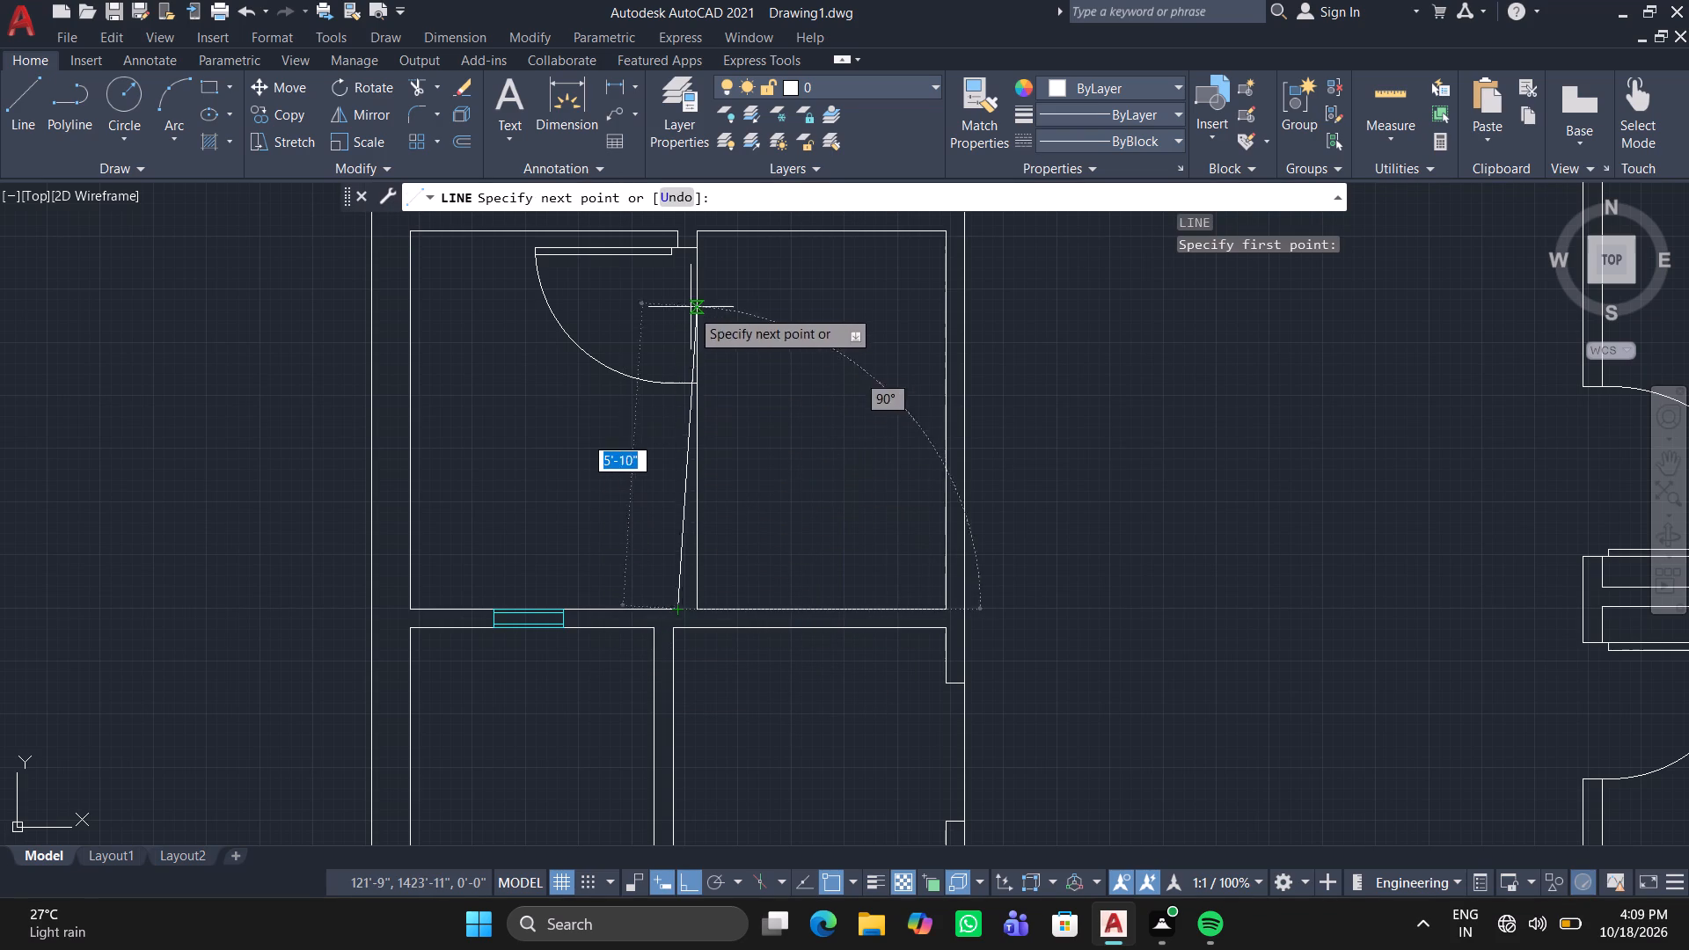
scroll(672, 248, "up", 3)
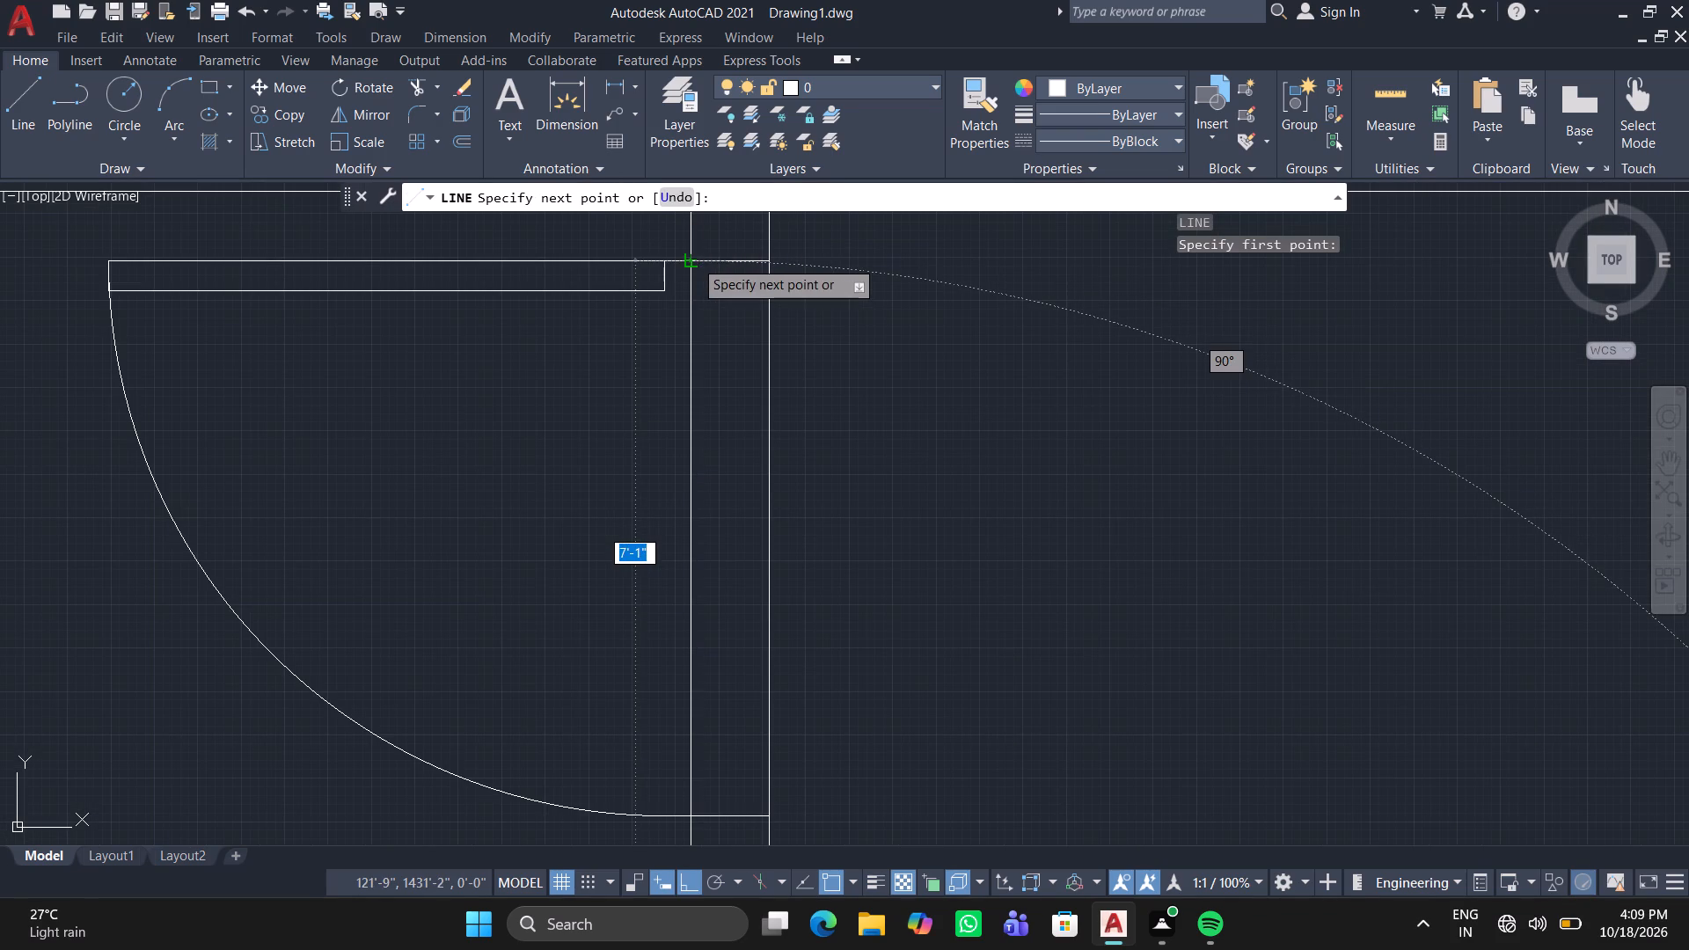
left_click(694, 259)
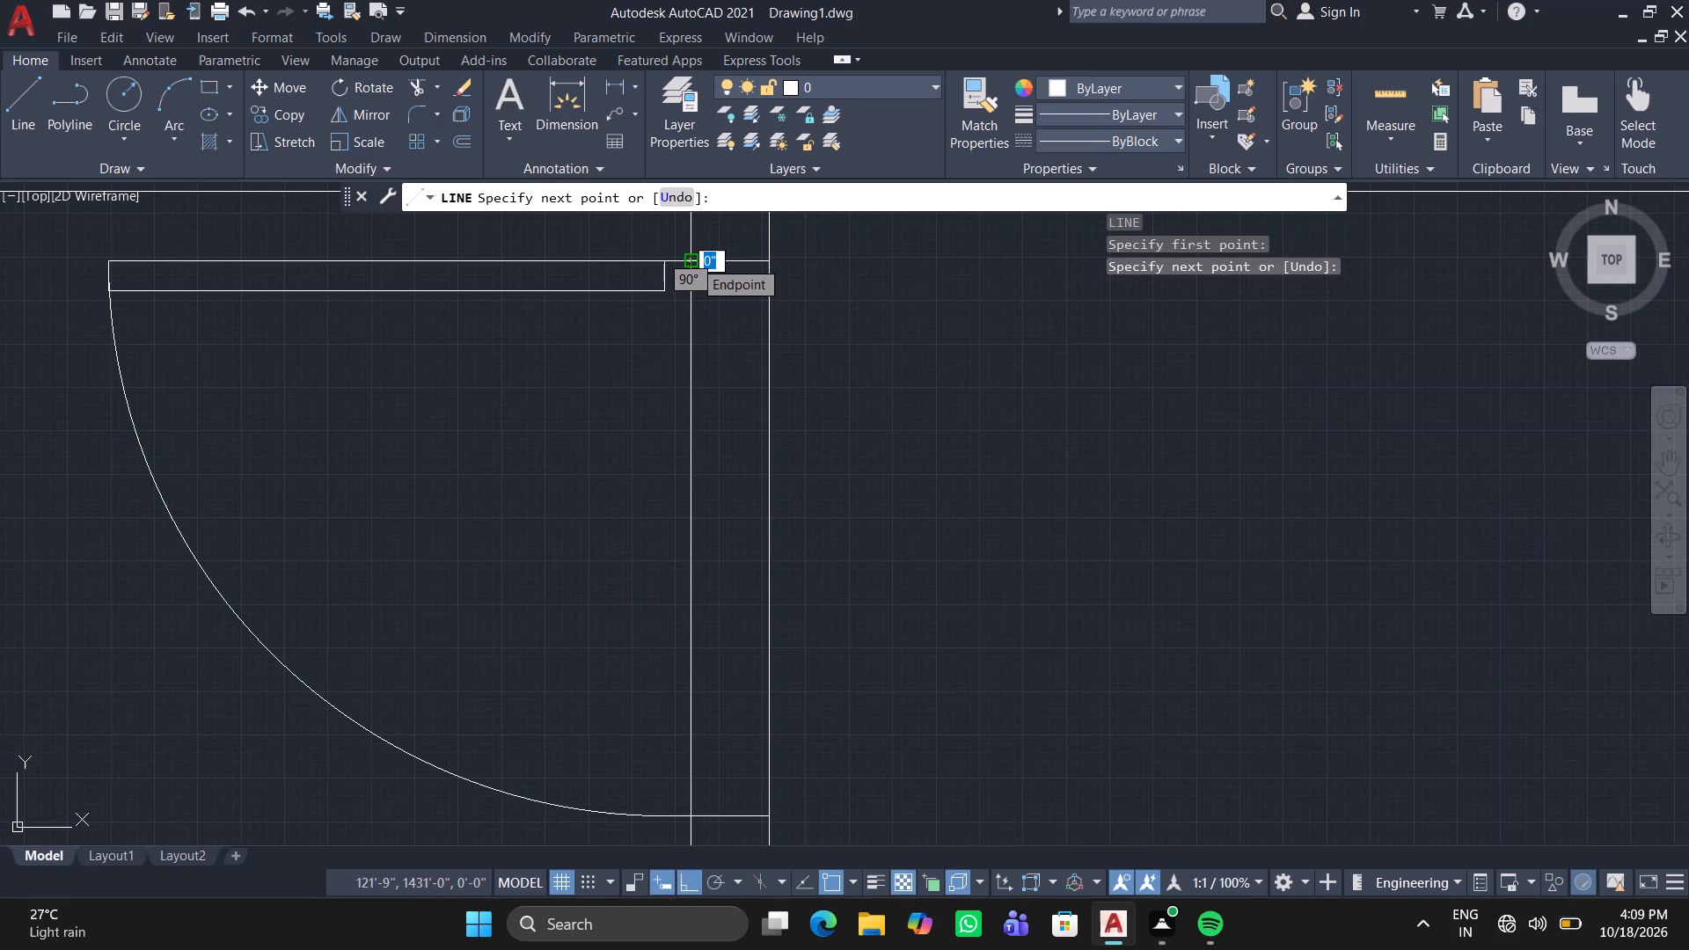
key("Escape")
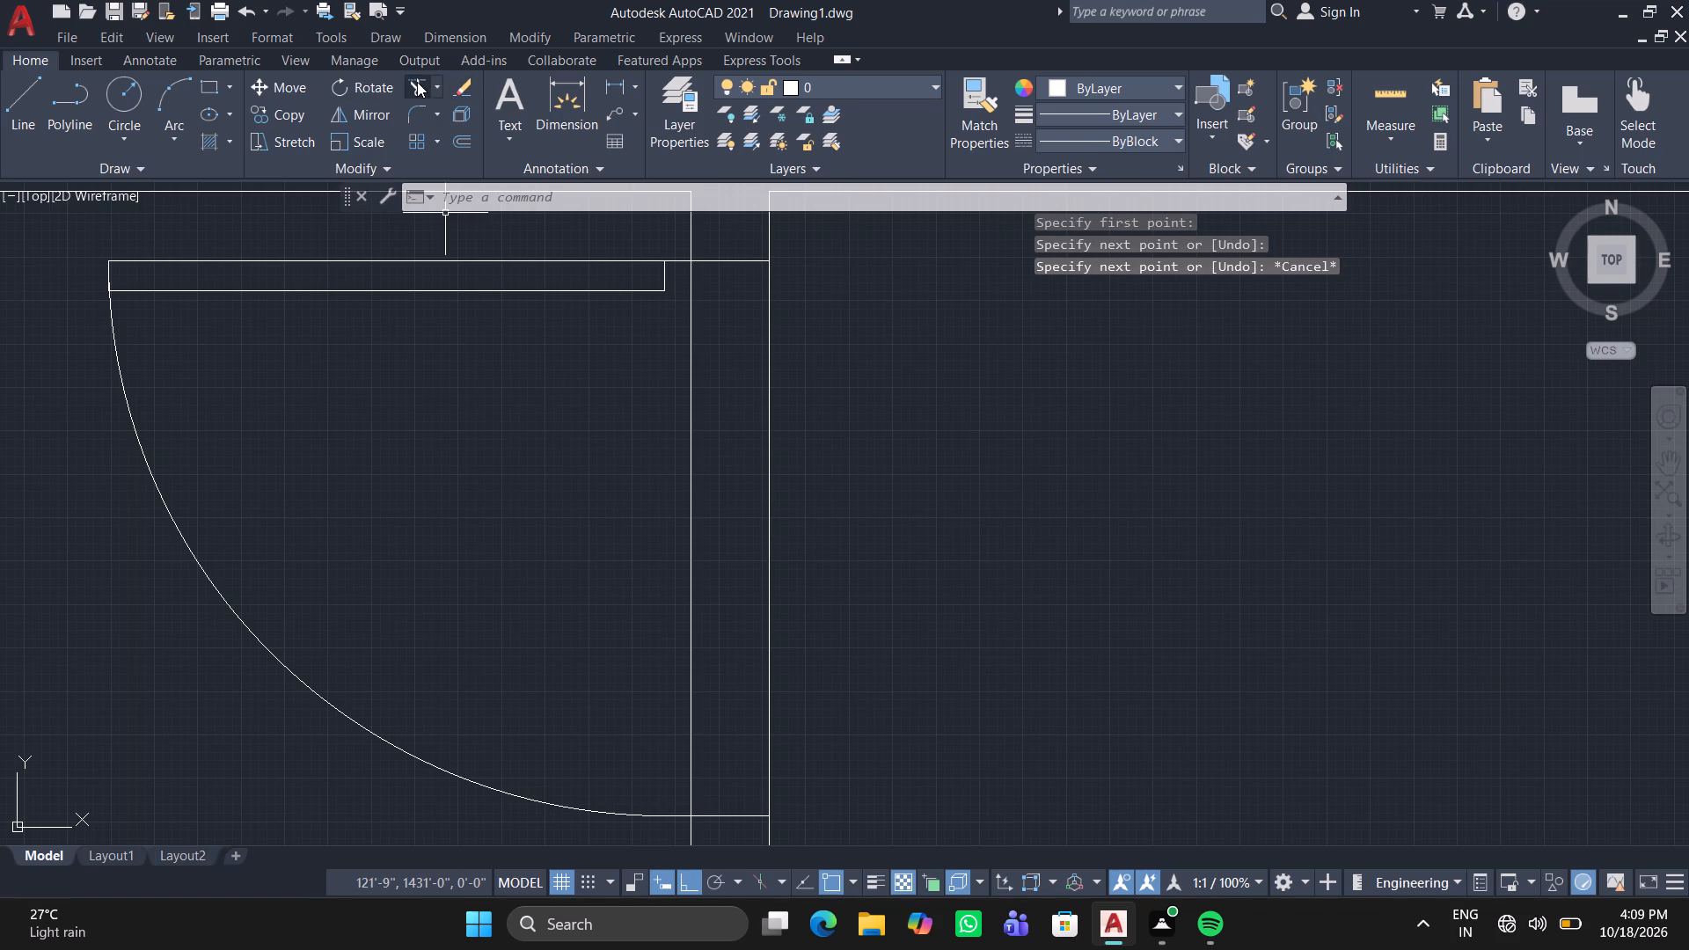
Trim both new partition lines where they cross the door opening, between the leaf-side and arc-side frame lines.
left_click(417, 83)
left_click(581, 501)
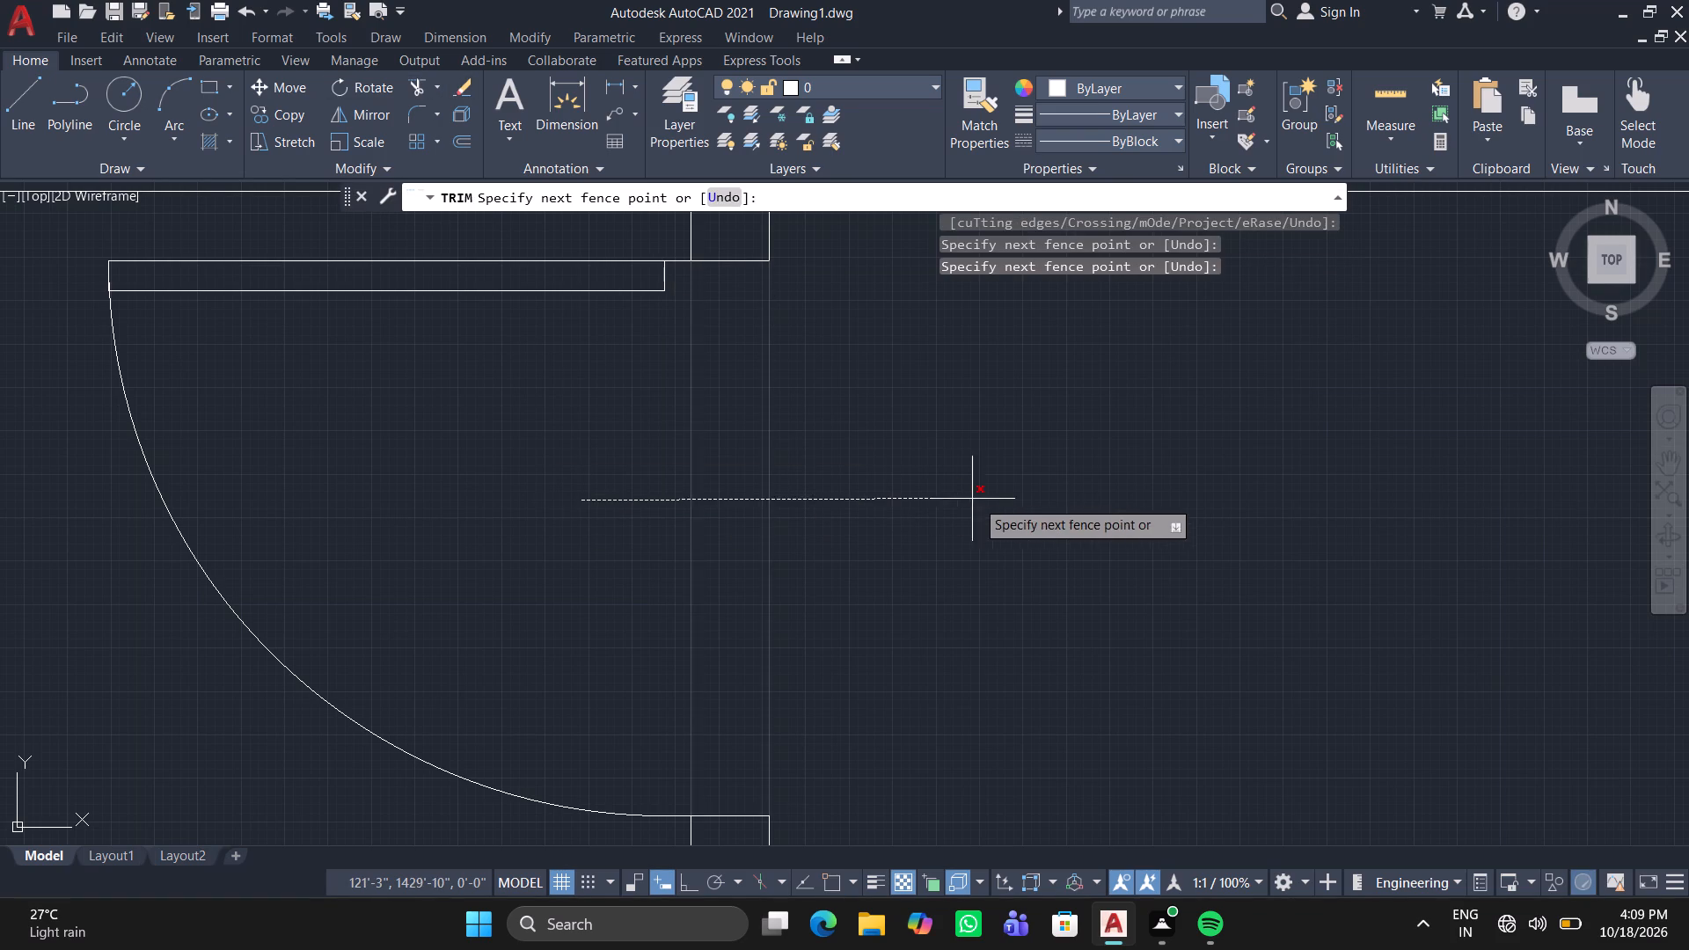
left_click(1041, 500)
key("Return")
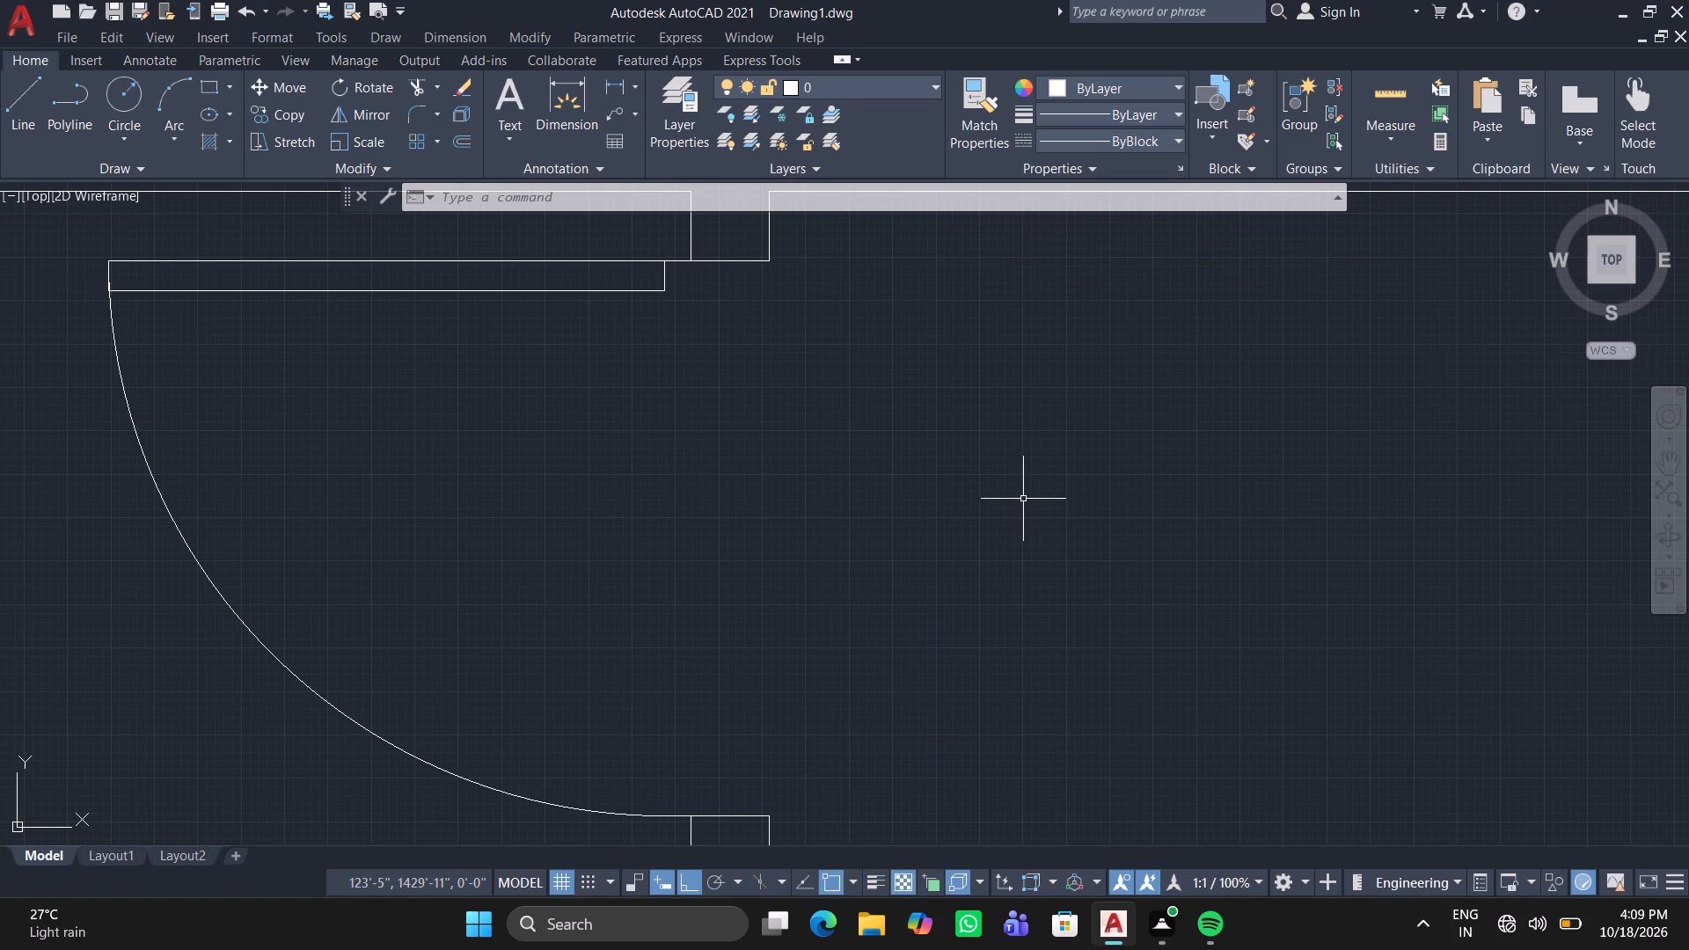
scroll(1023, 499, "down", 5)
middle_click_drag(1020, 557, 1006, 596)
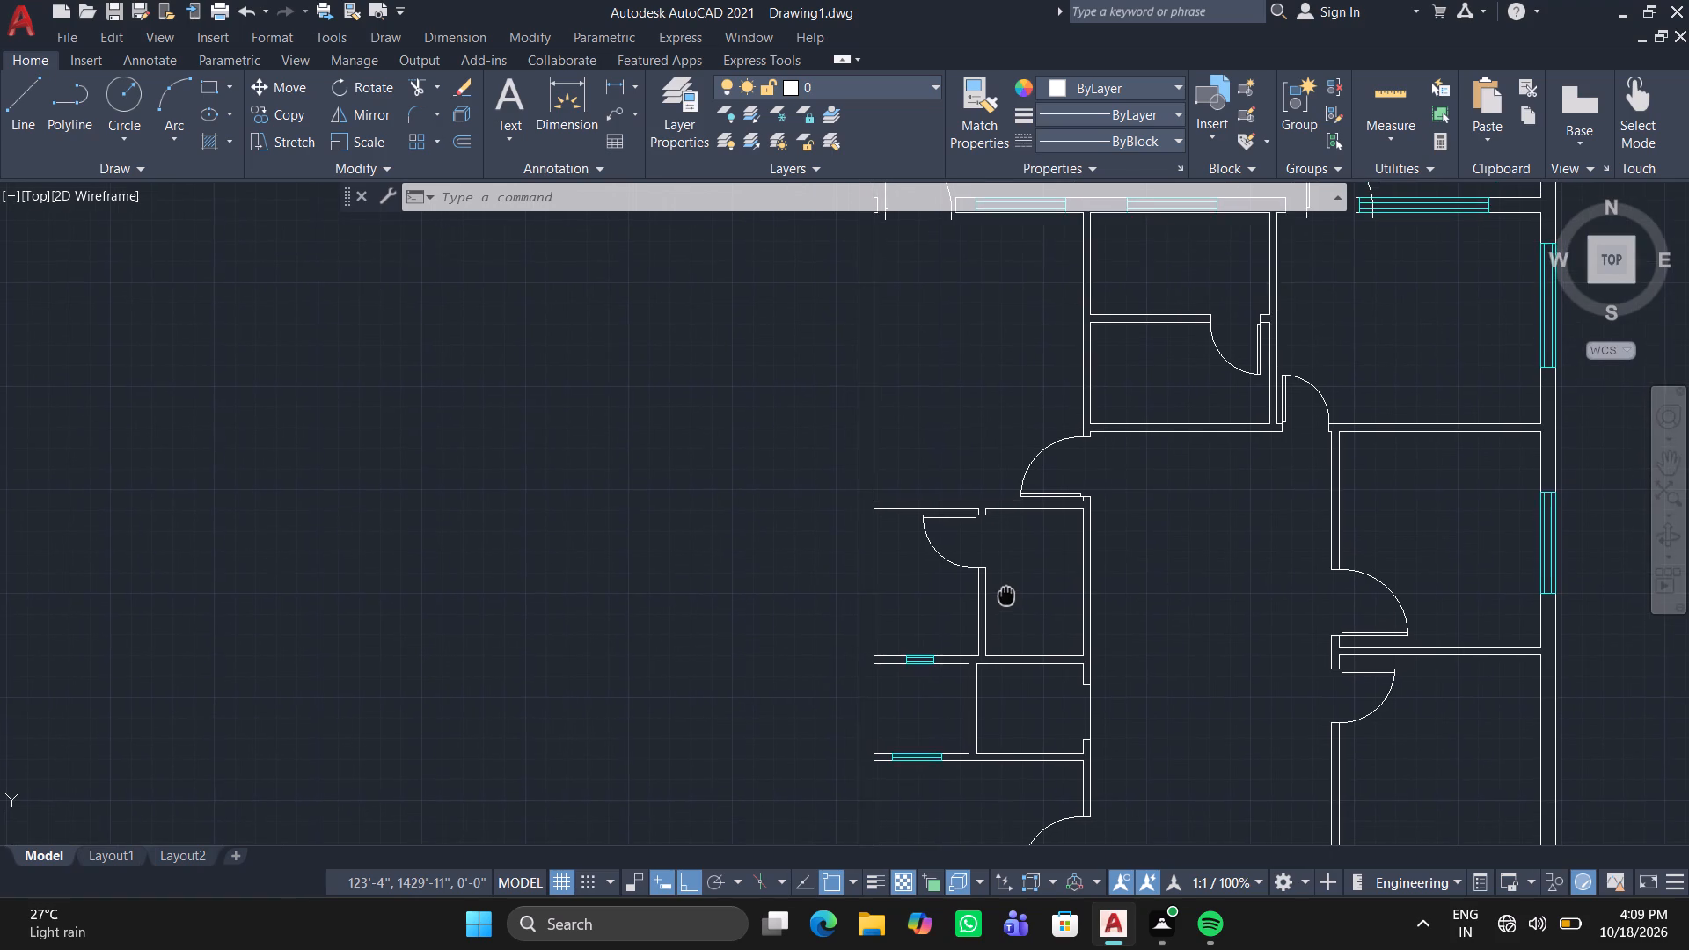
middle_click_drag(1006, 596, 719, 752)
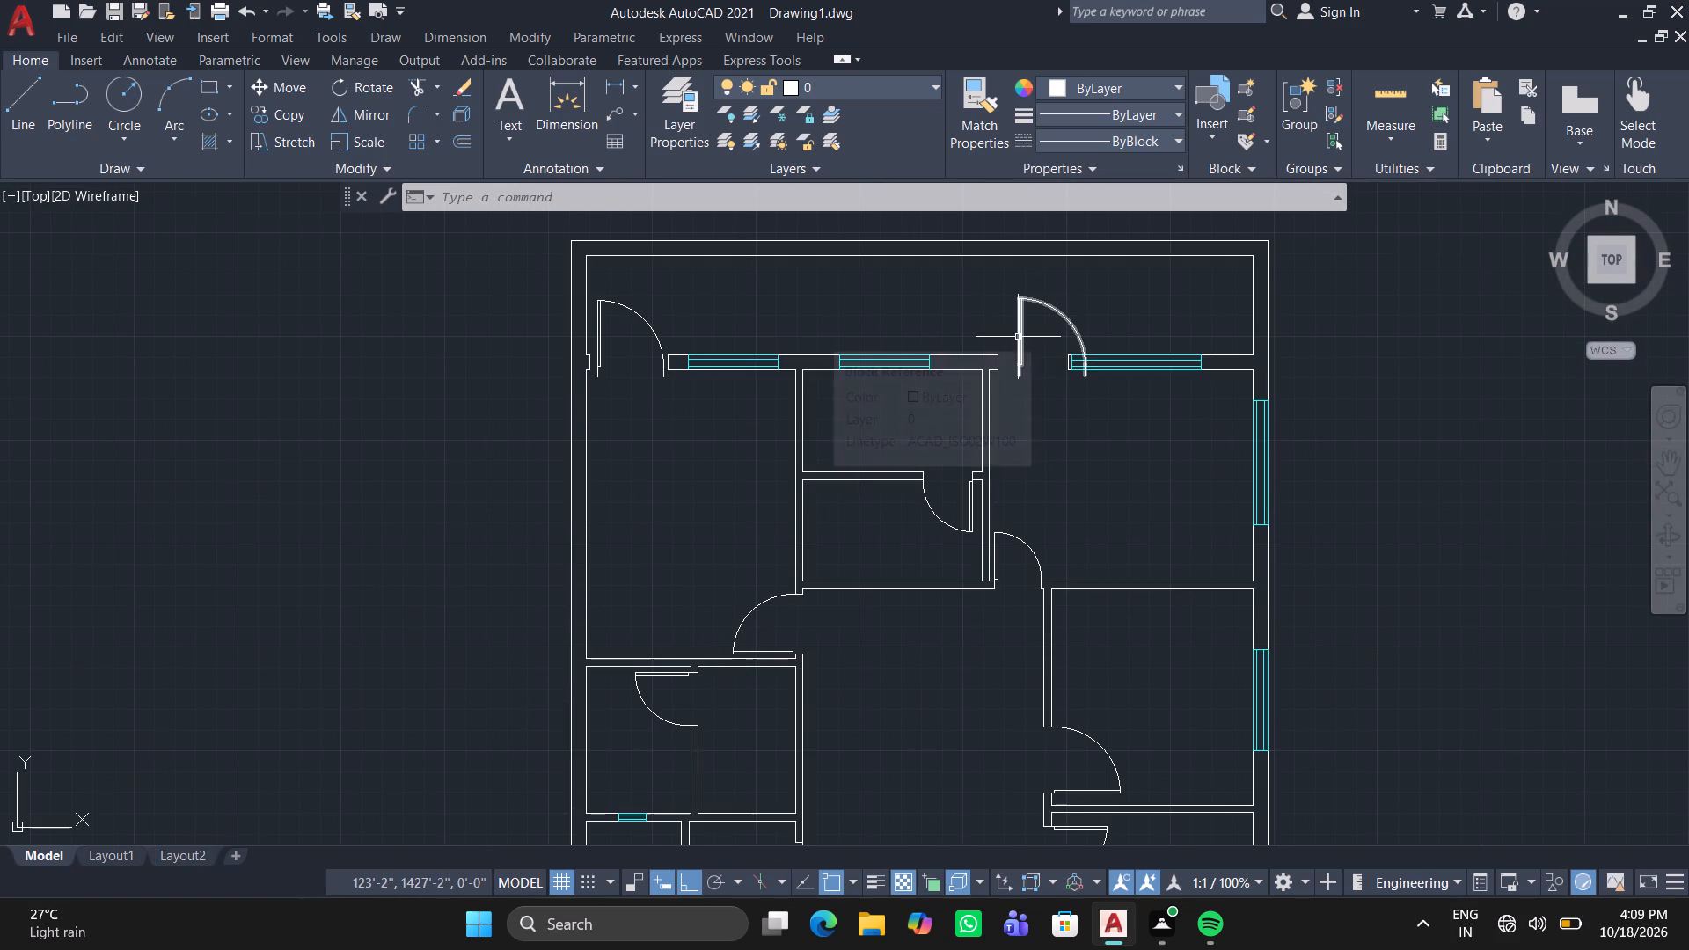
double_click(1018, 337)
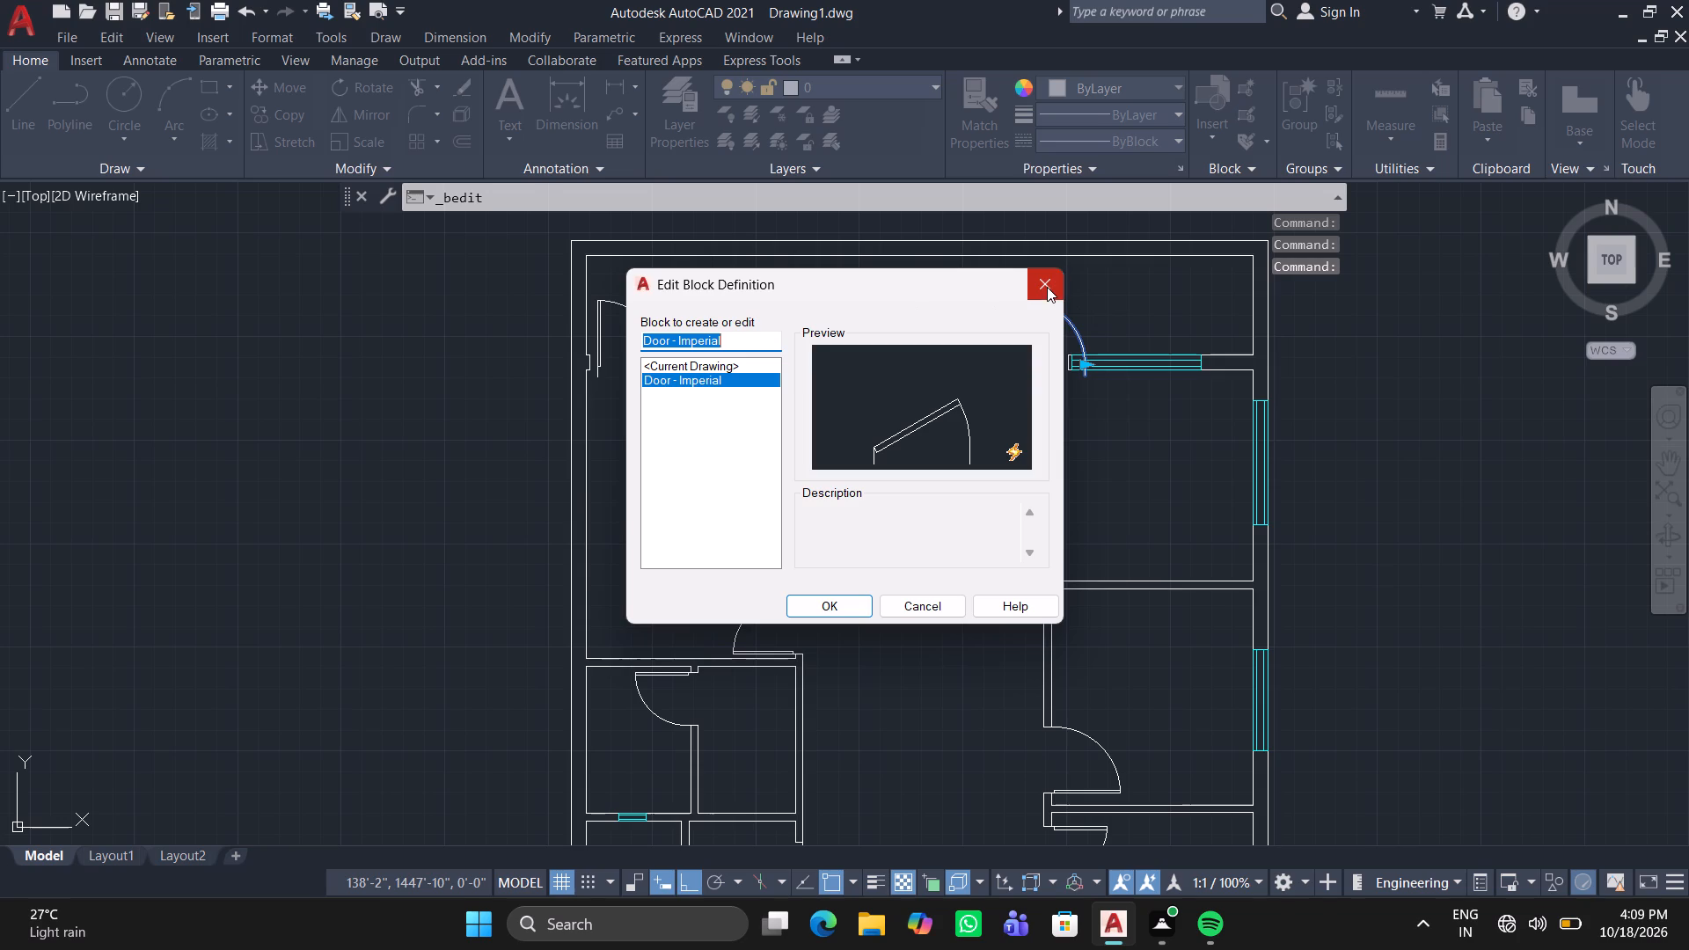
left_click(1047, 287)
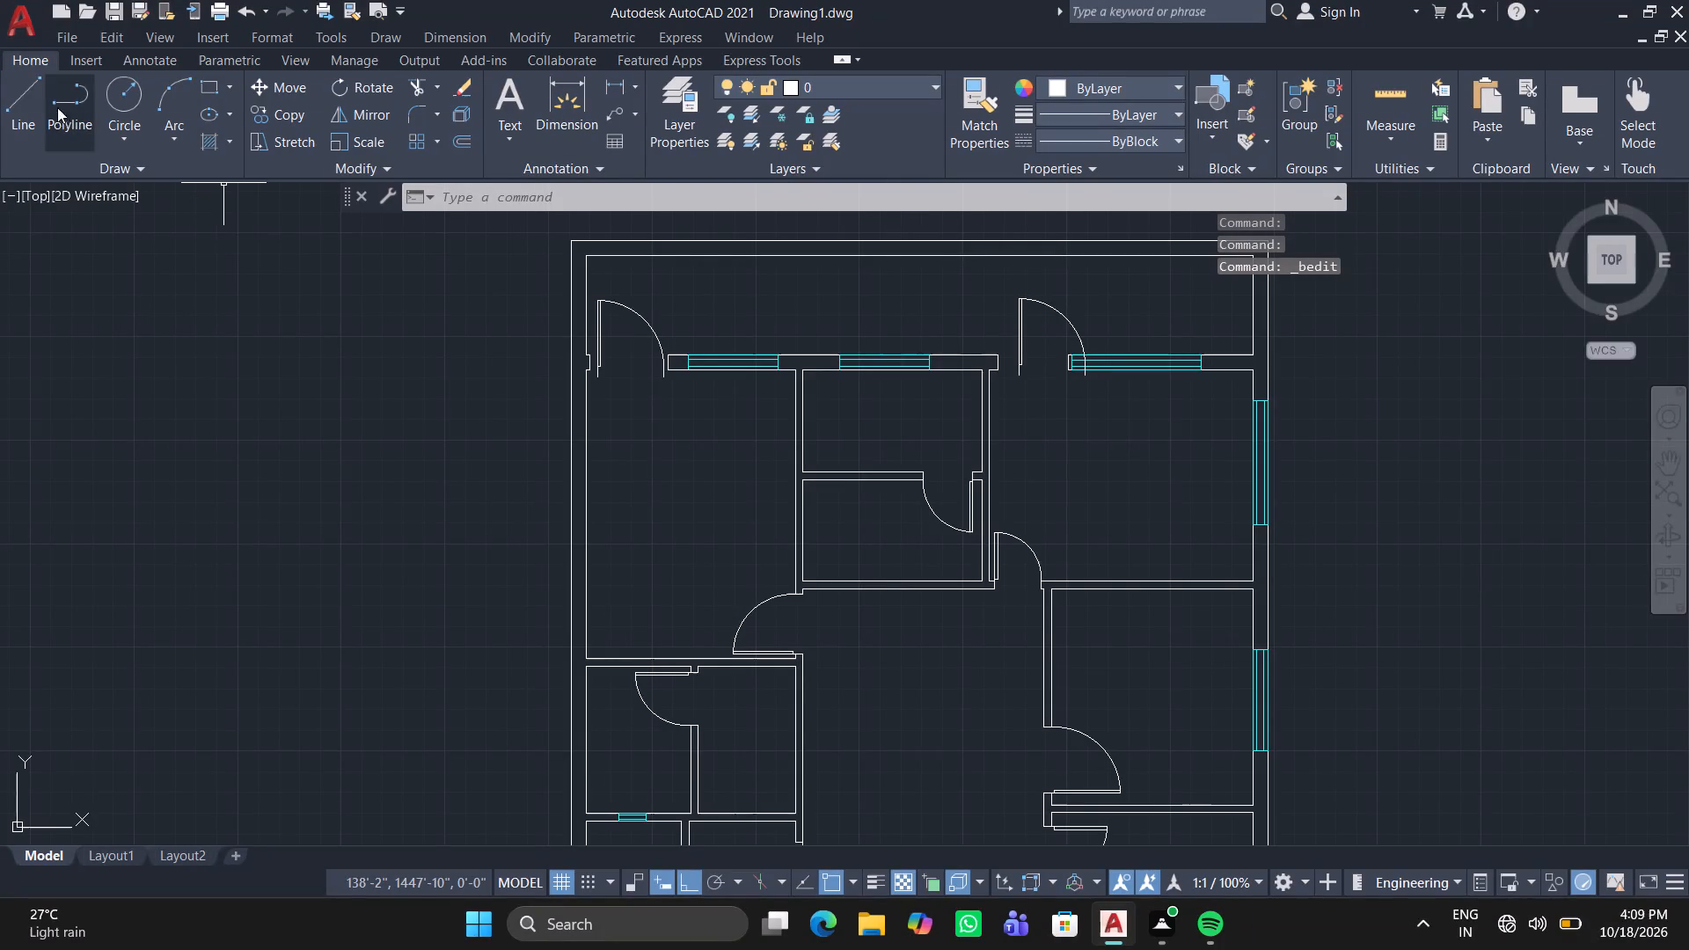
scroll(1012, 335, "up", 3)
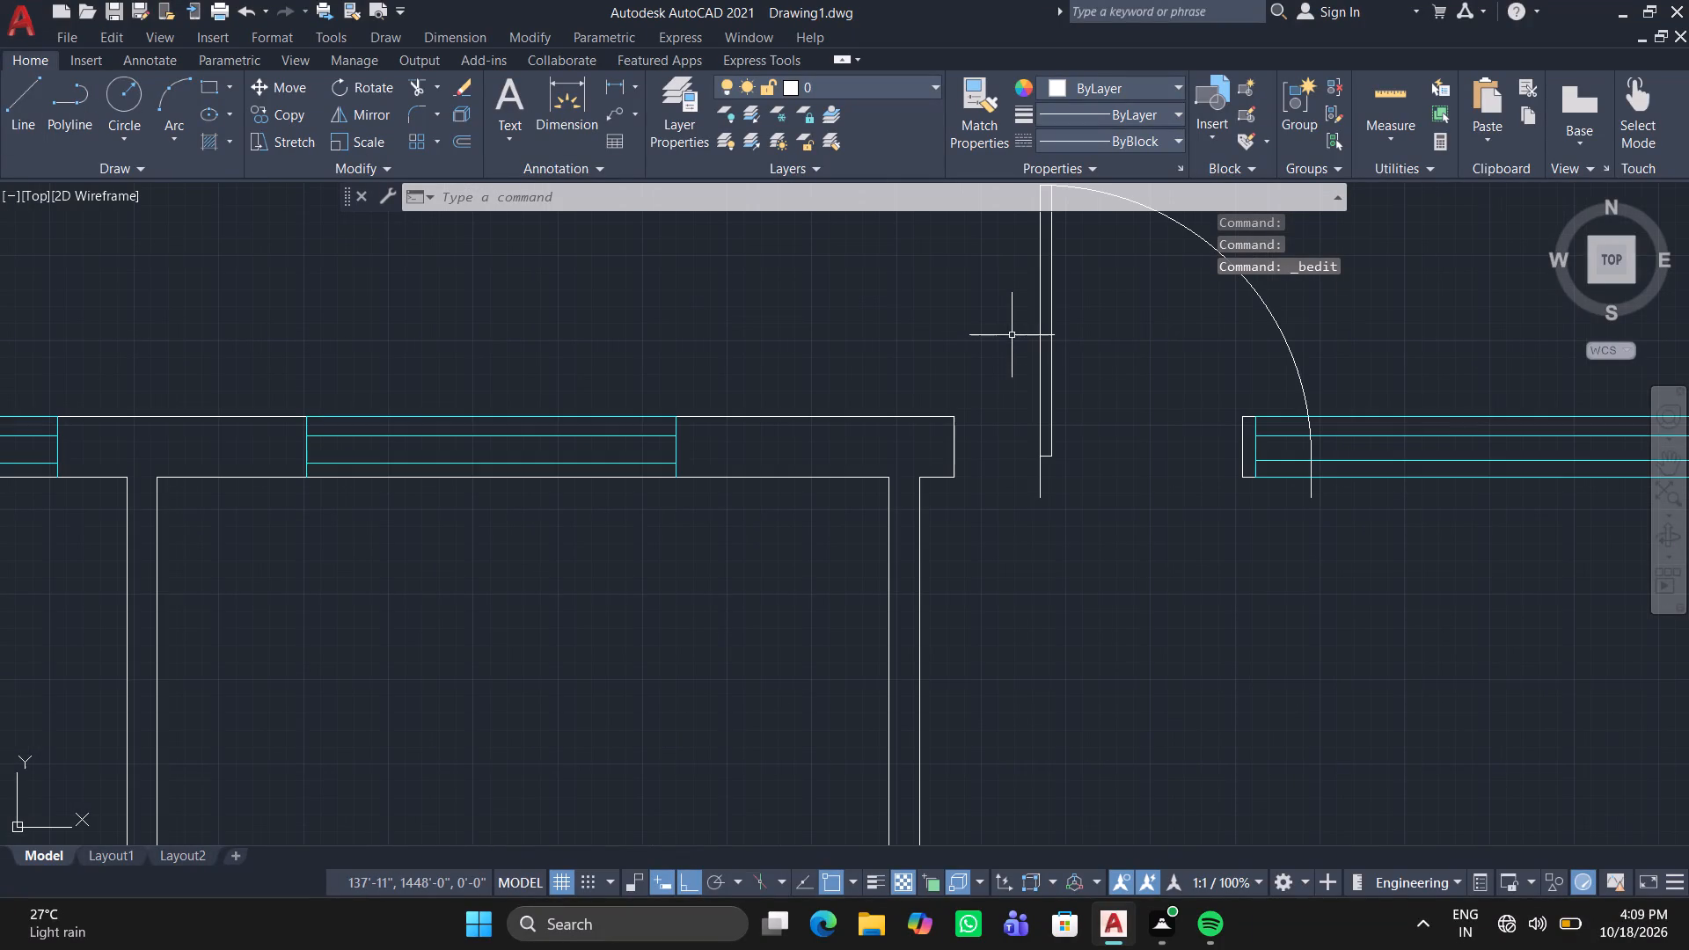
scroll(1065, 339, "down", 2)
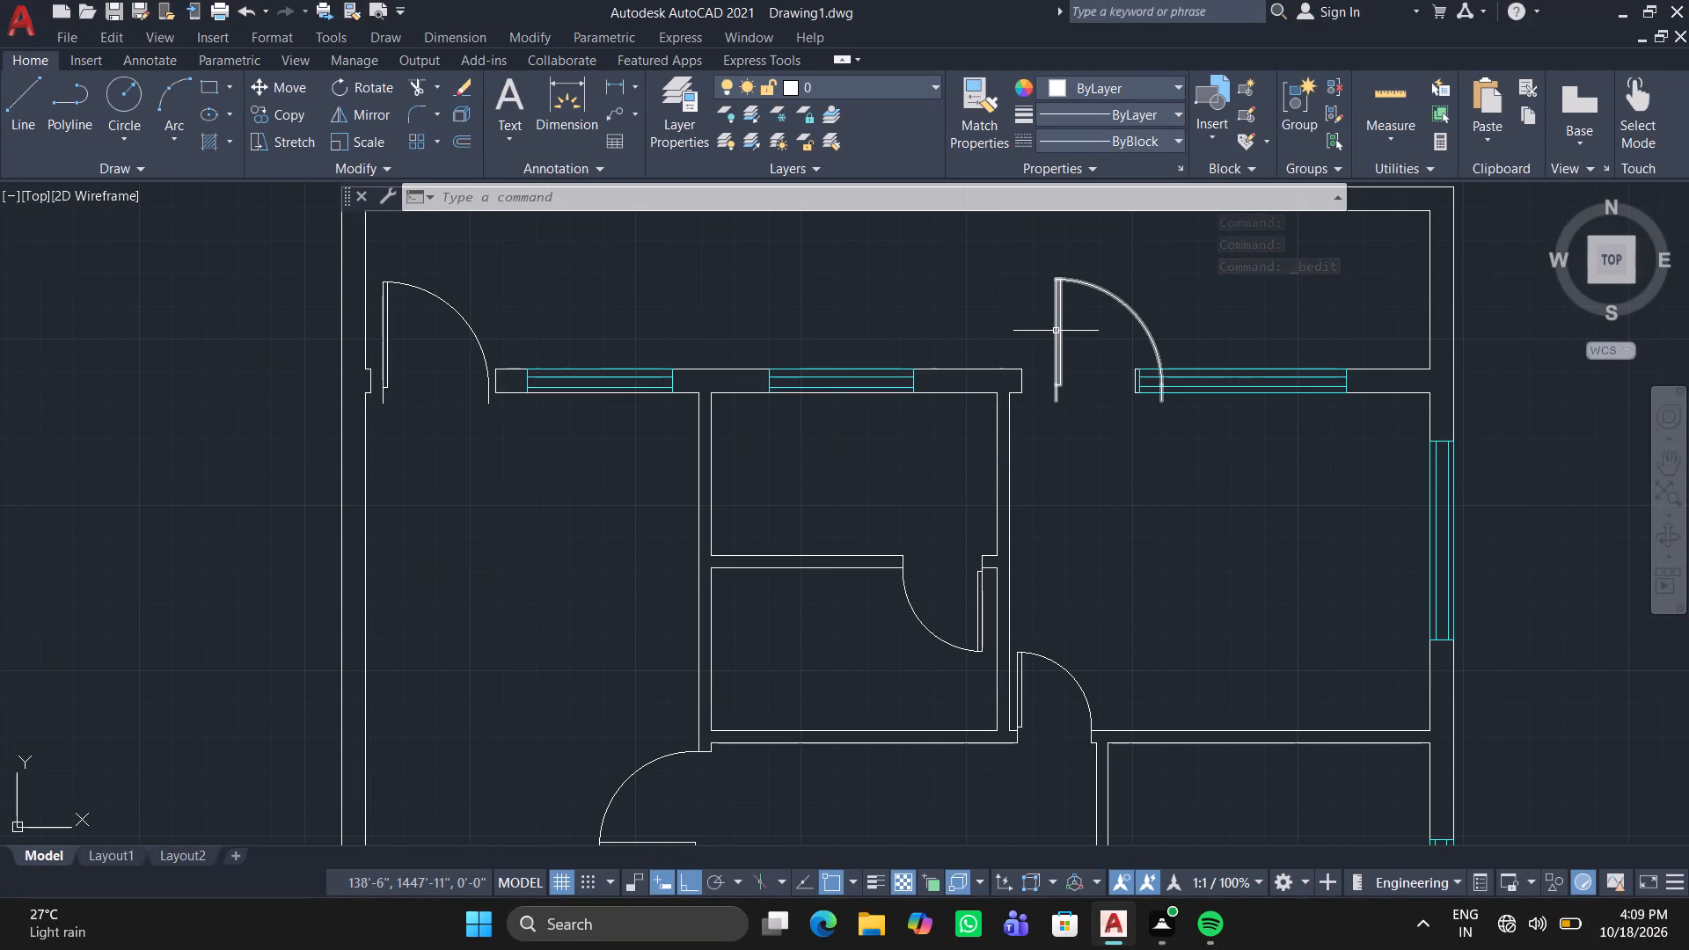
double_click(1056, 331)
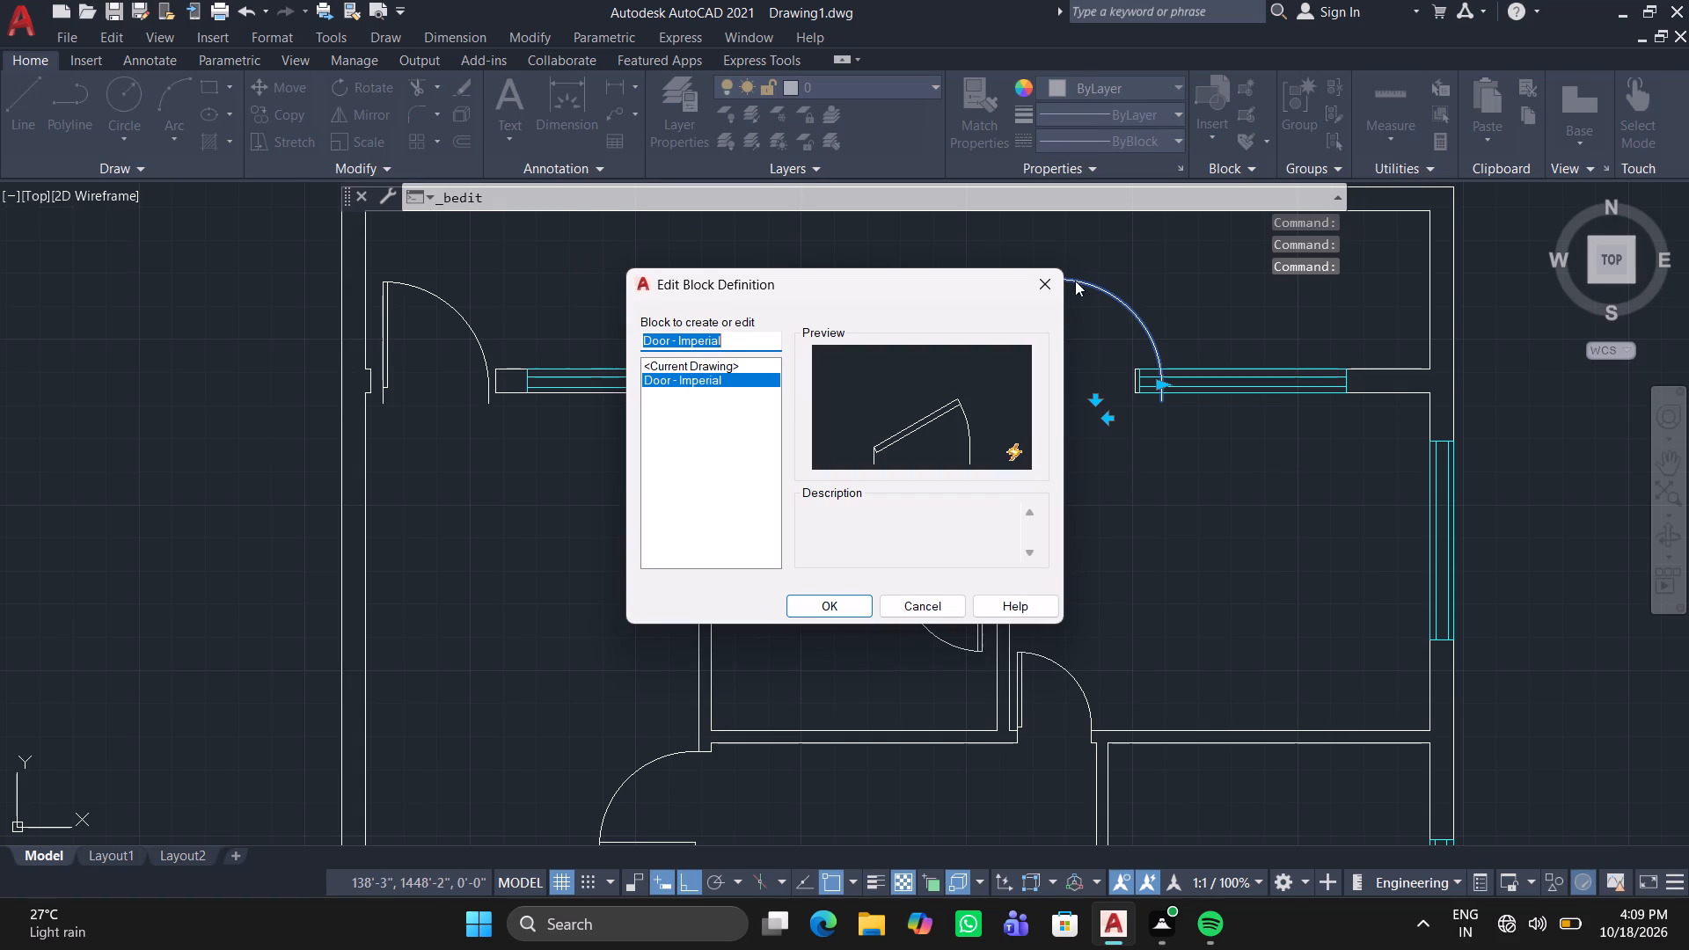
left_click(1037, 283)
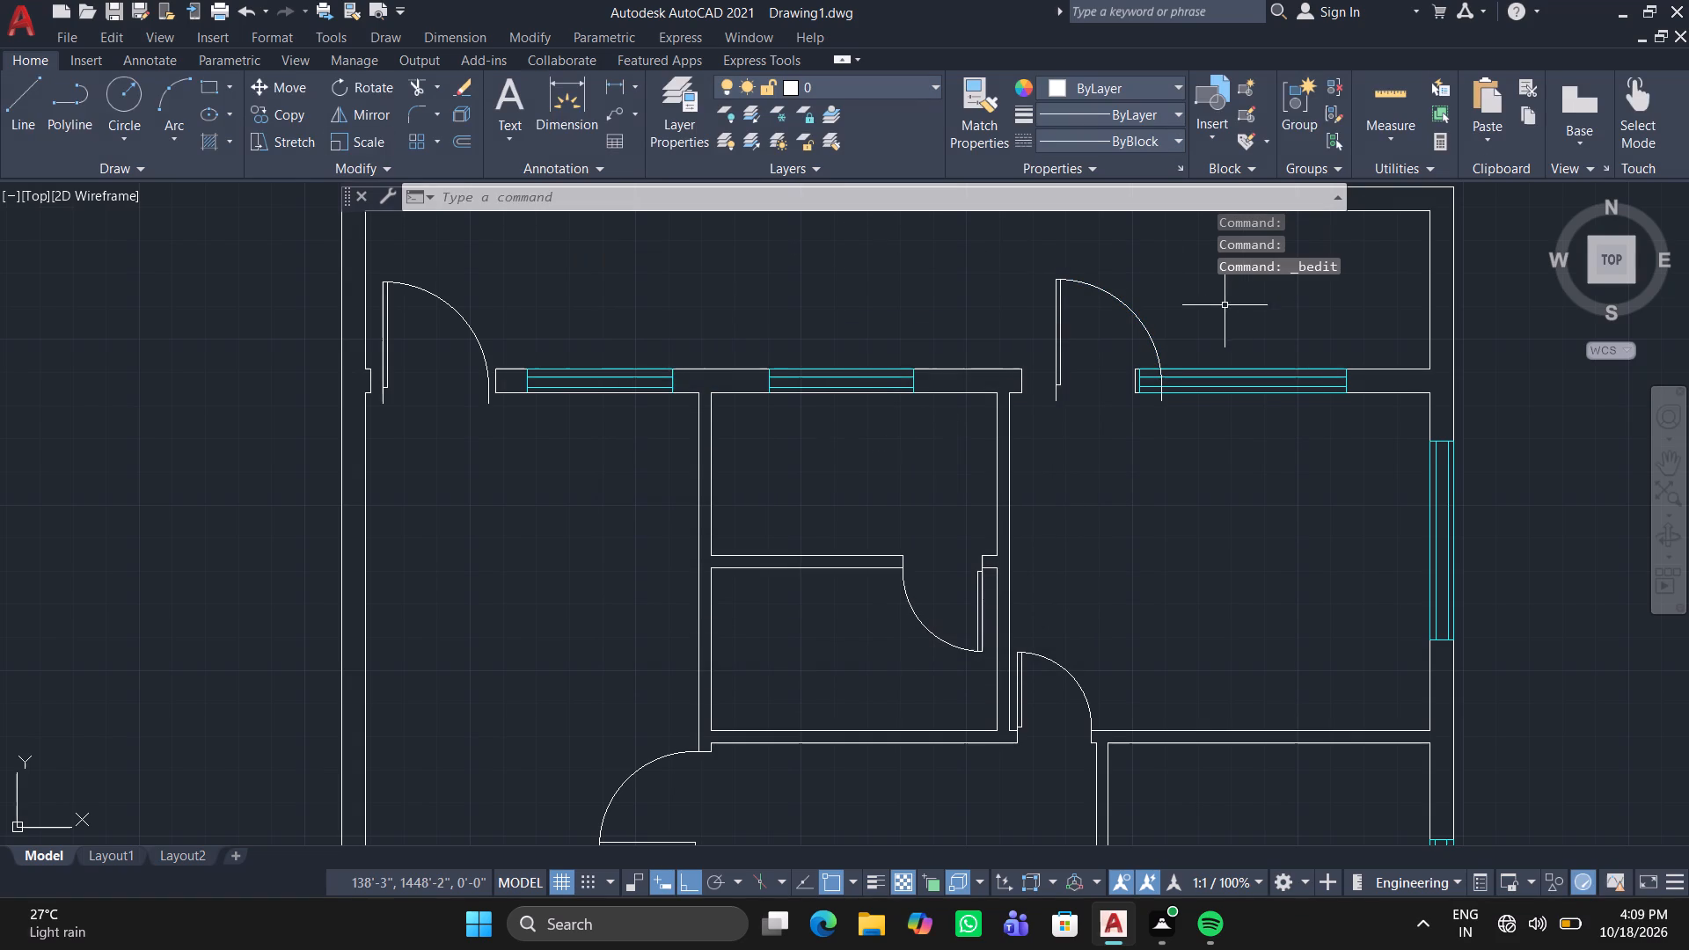
Move the door block at the right-hand gap of the top wall by its leaf-side frame end onto the left jamb's lower corner.
left_click(1060, 311)
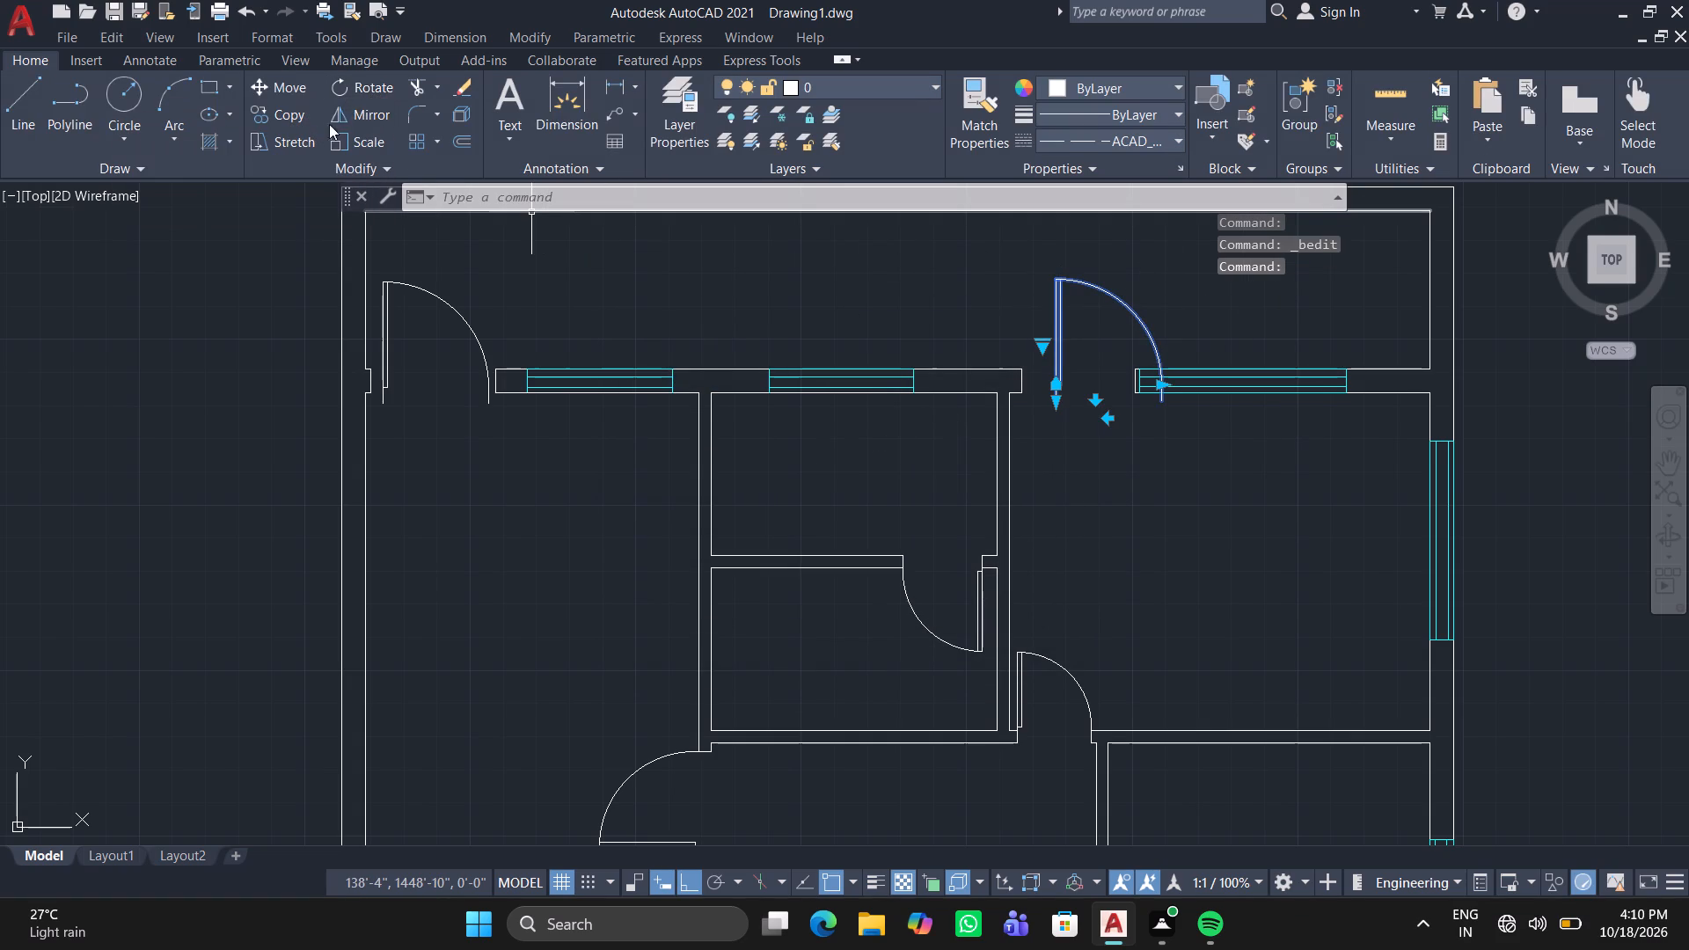
left_click(276, 86)
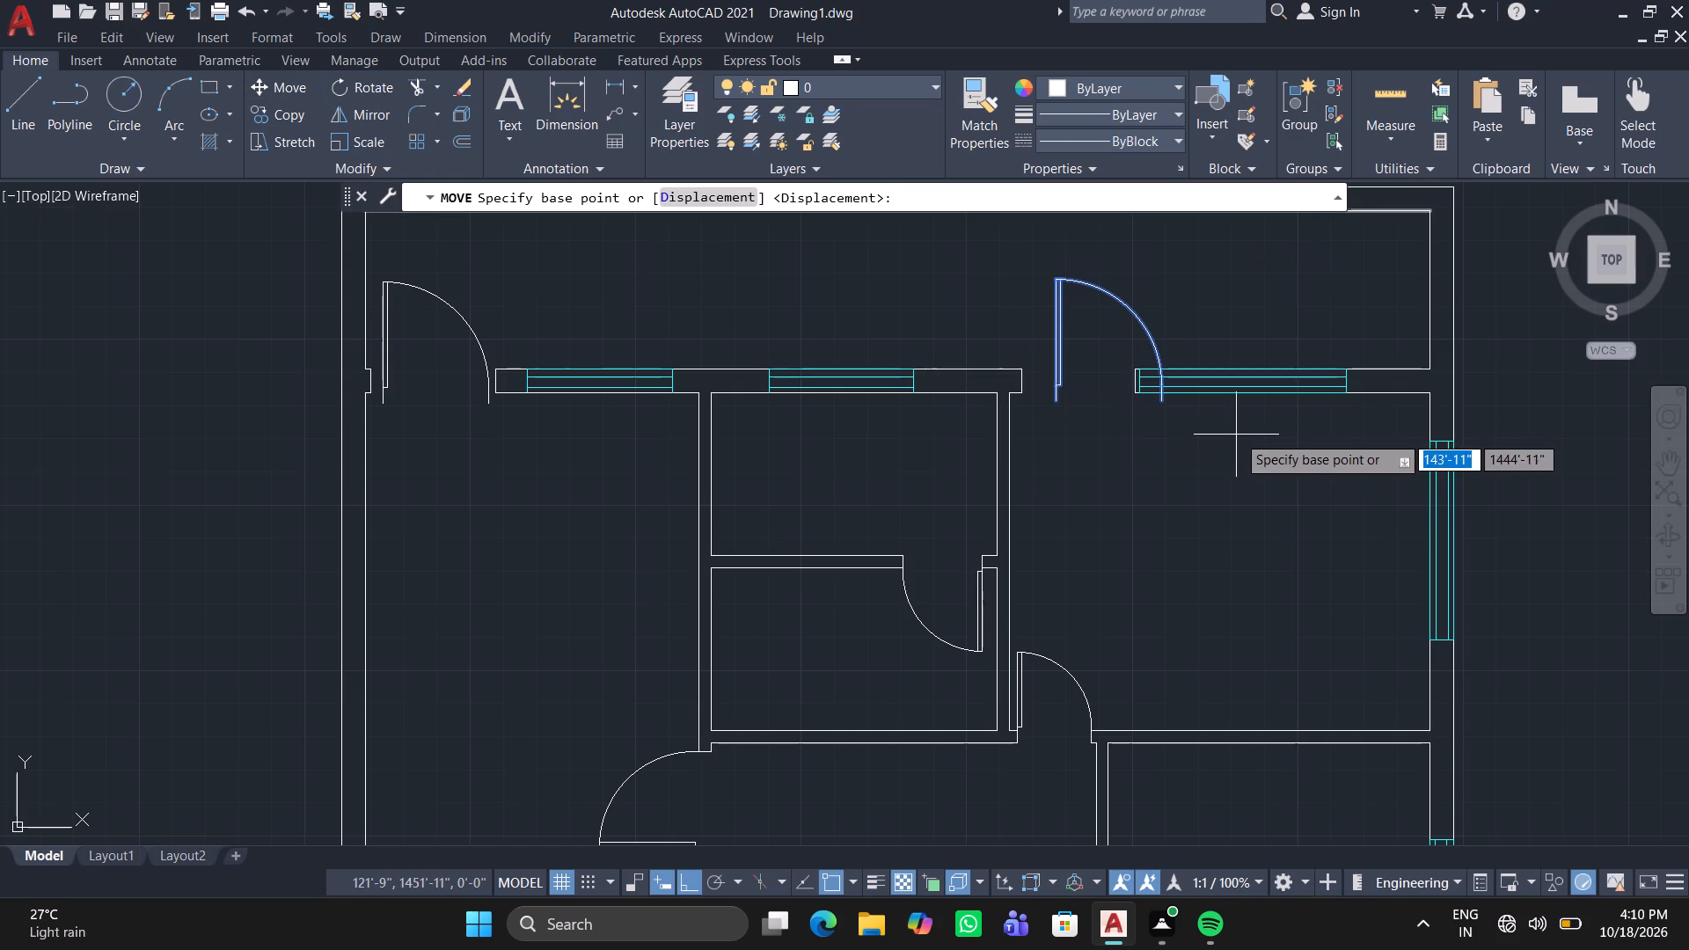
scroll(1011, 403, "up", 2)
left_click(1118, 401)
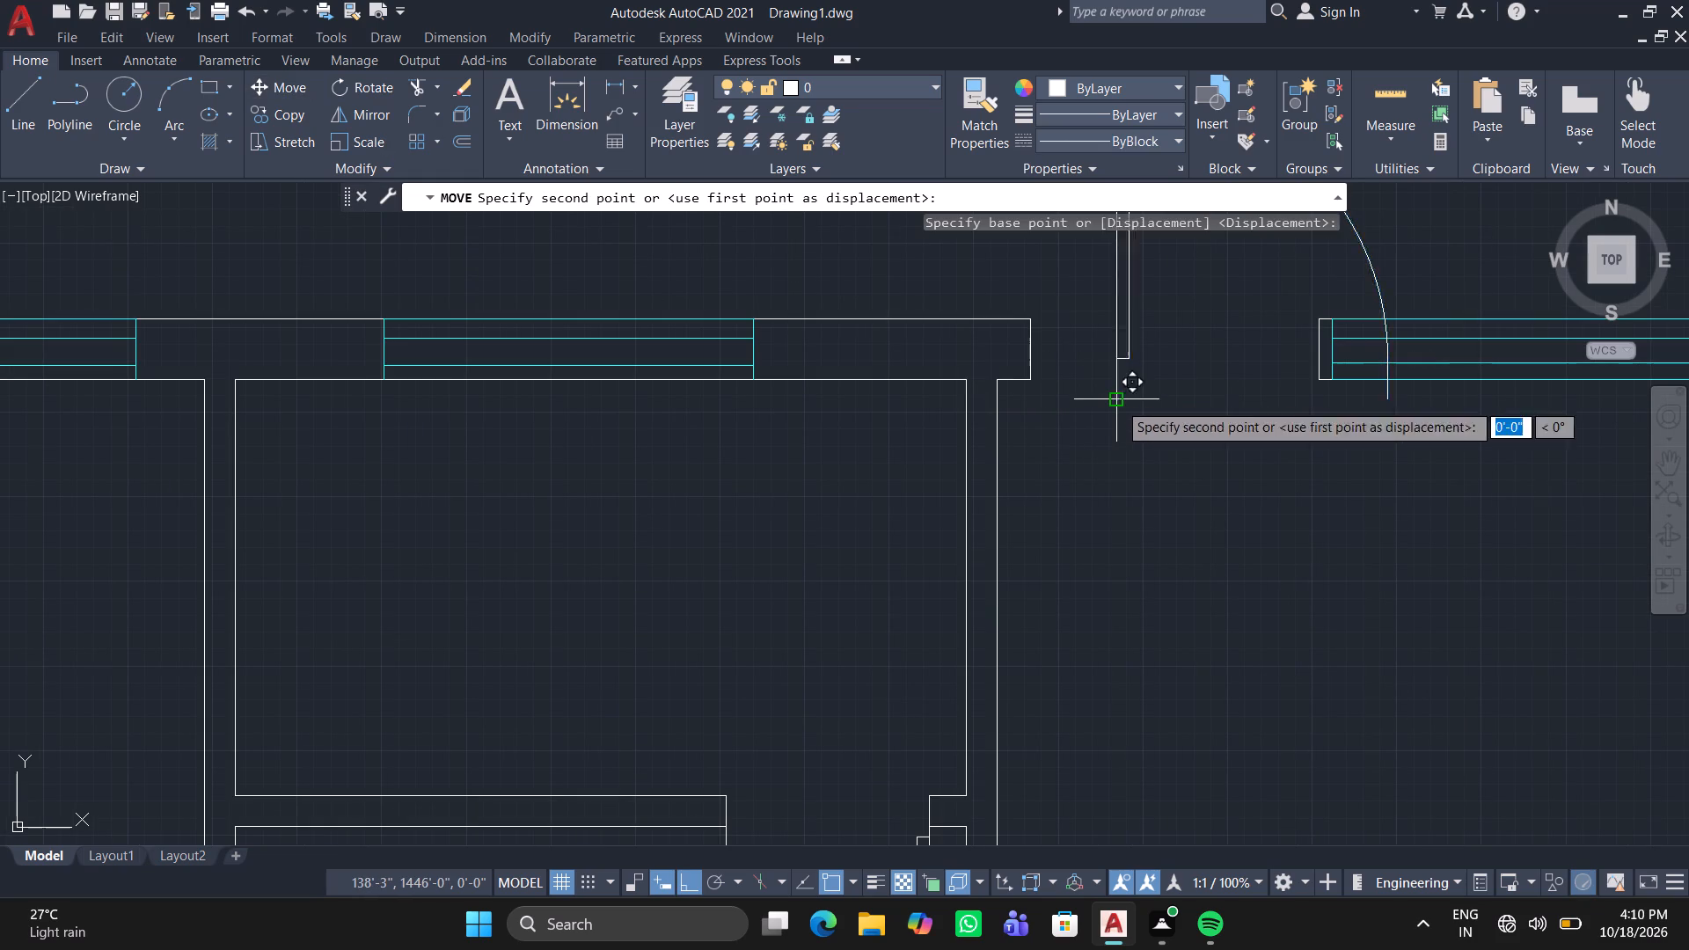
left_click(1032, 379)
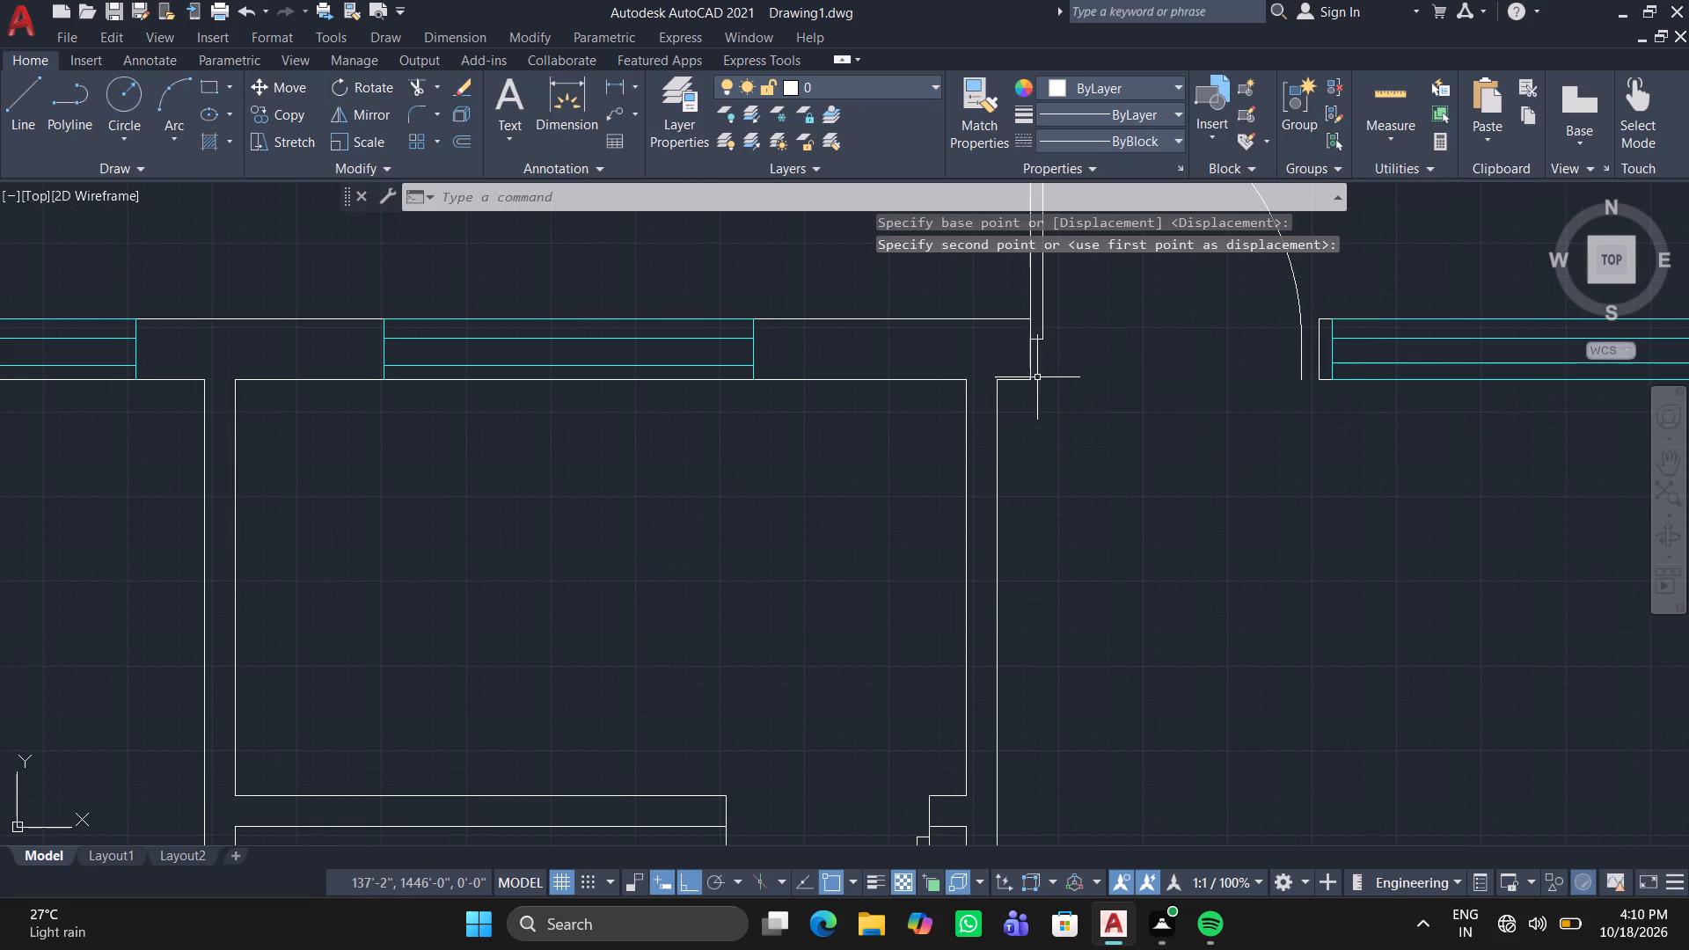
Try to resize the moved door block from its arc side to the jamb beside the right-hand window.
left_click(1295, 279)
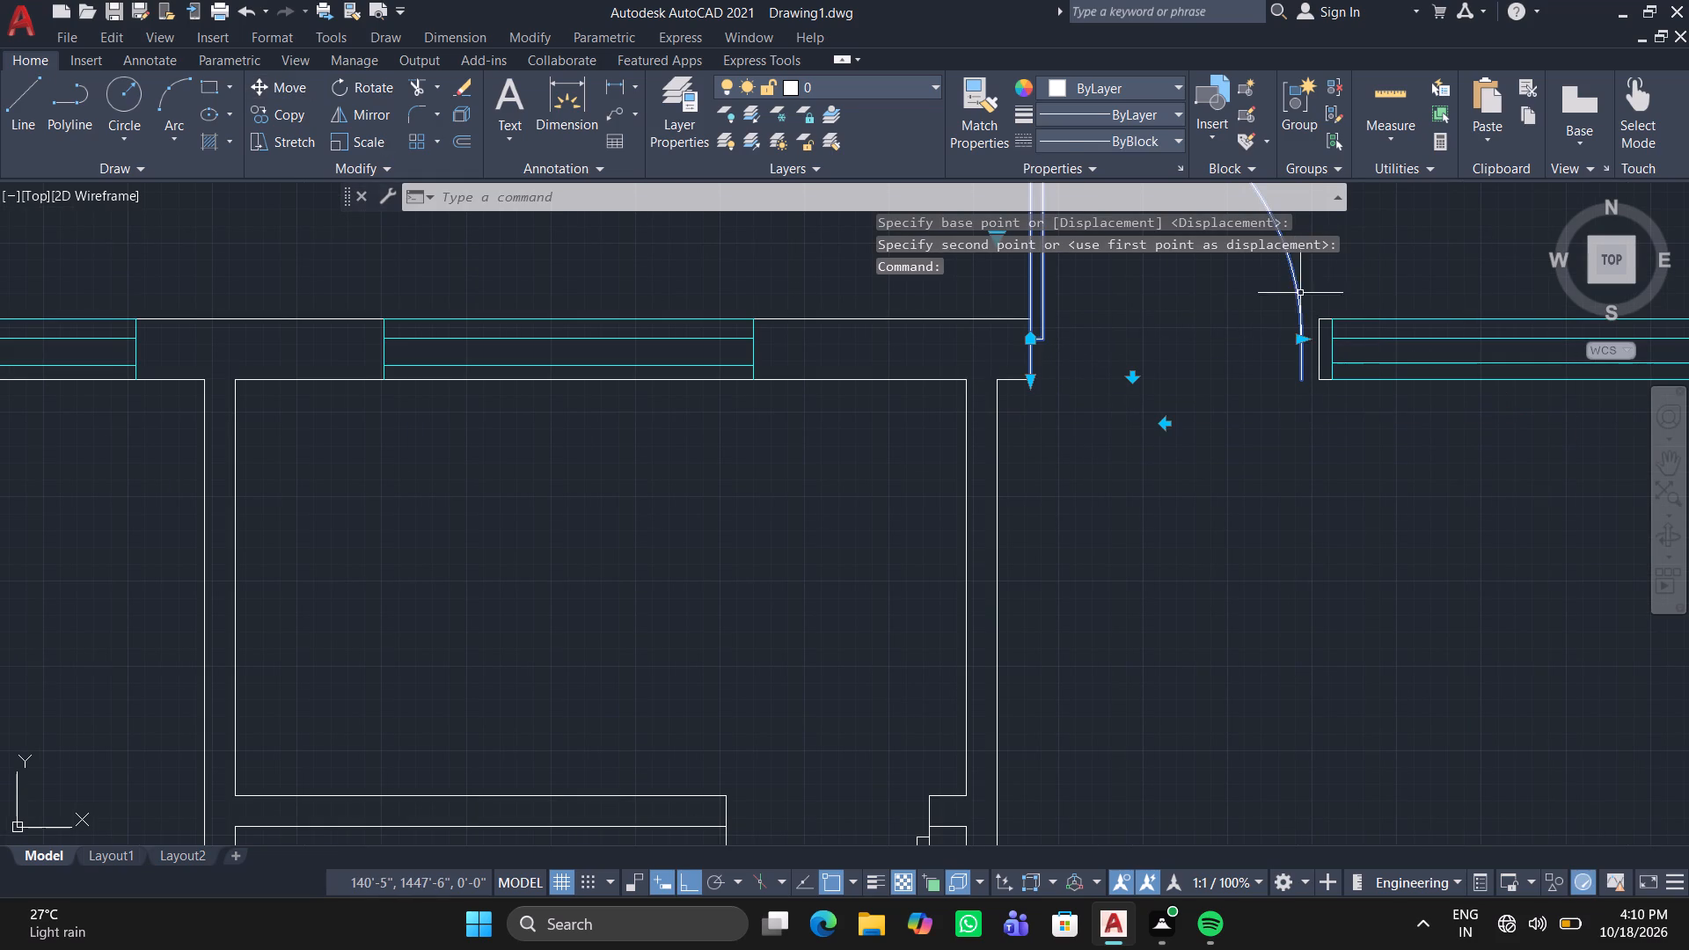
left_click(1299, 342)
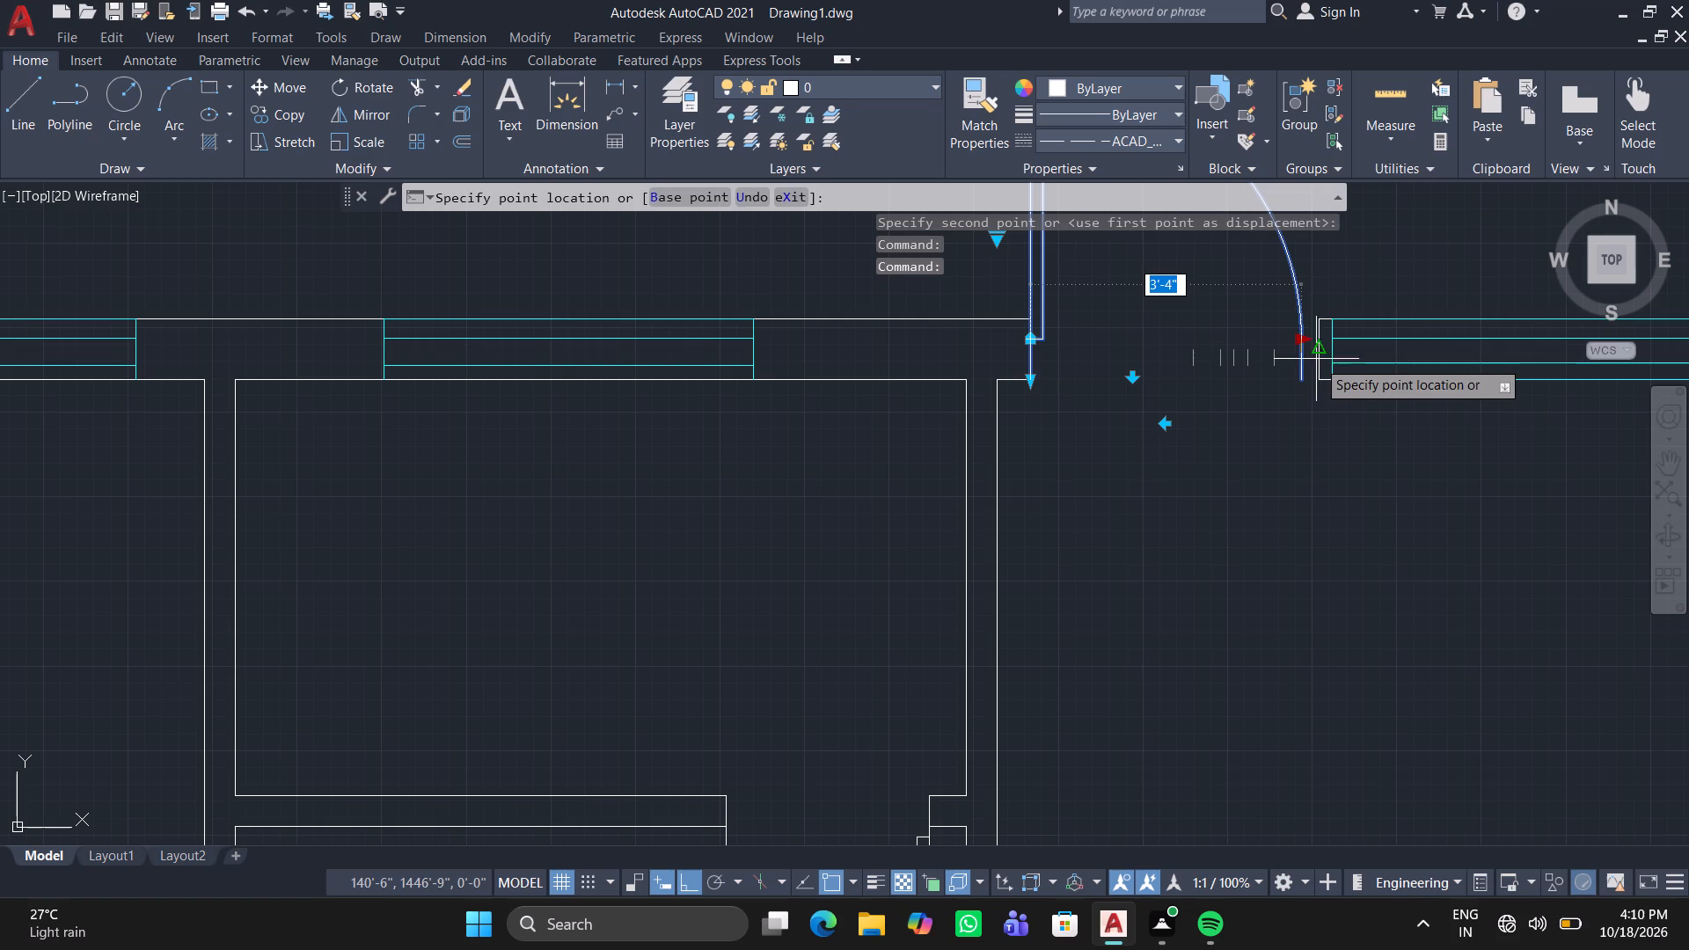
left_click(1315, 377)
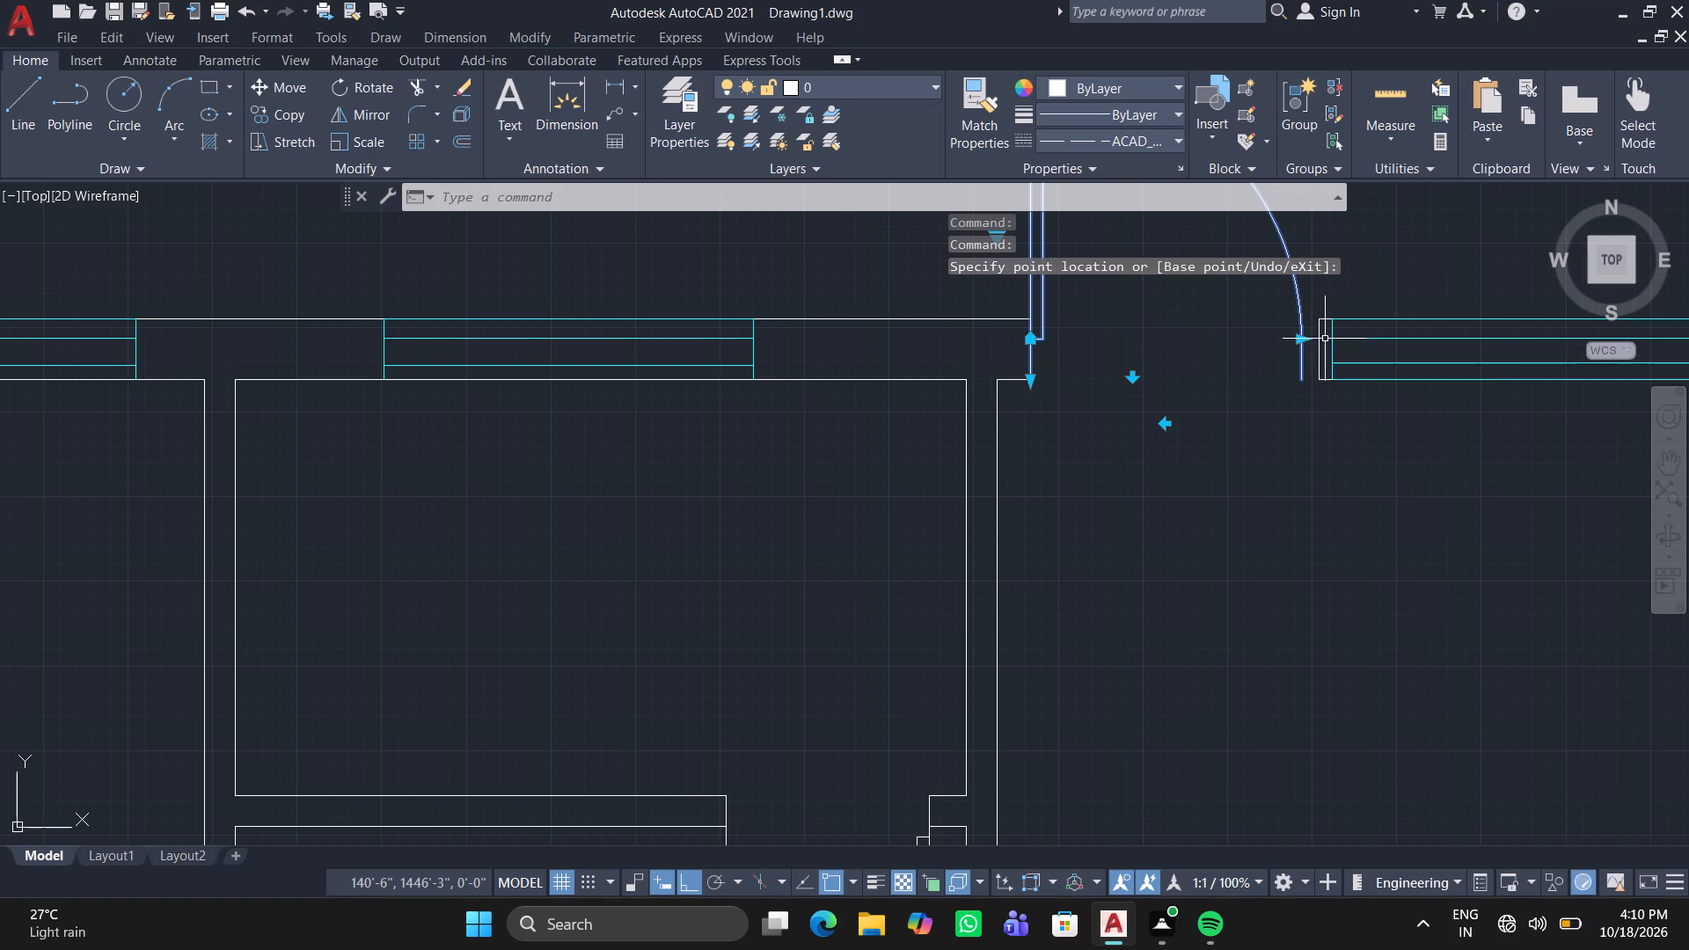
Delete the short vertical jamb cap line between the door's arc side and the right-hand window.
left_click(1318, 340)
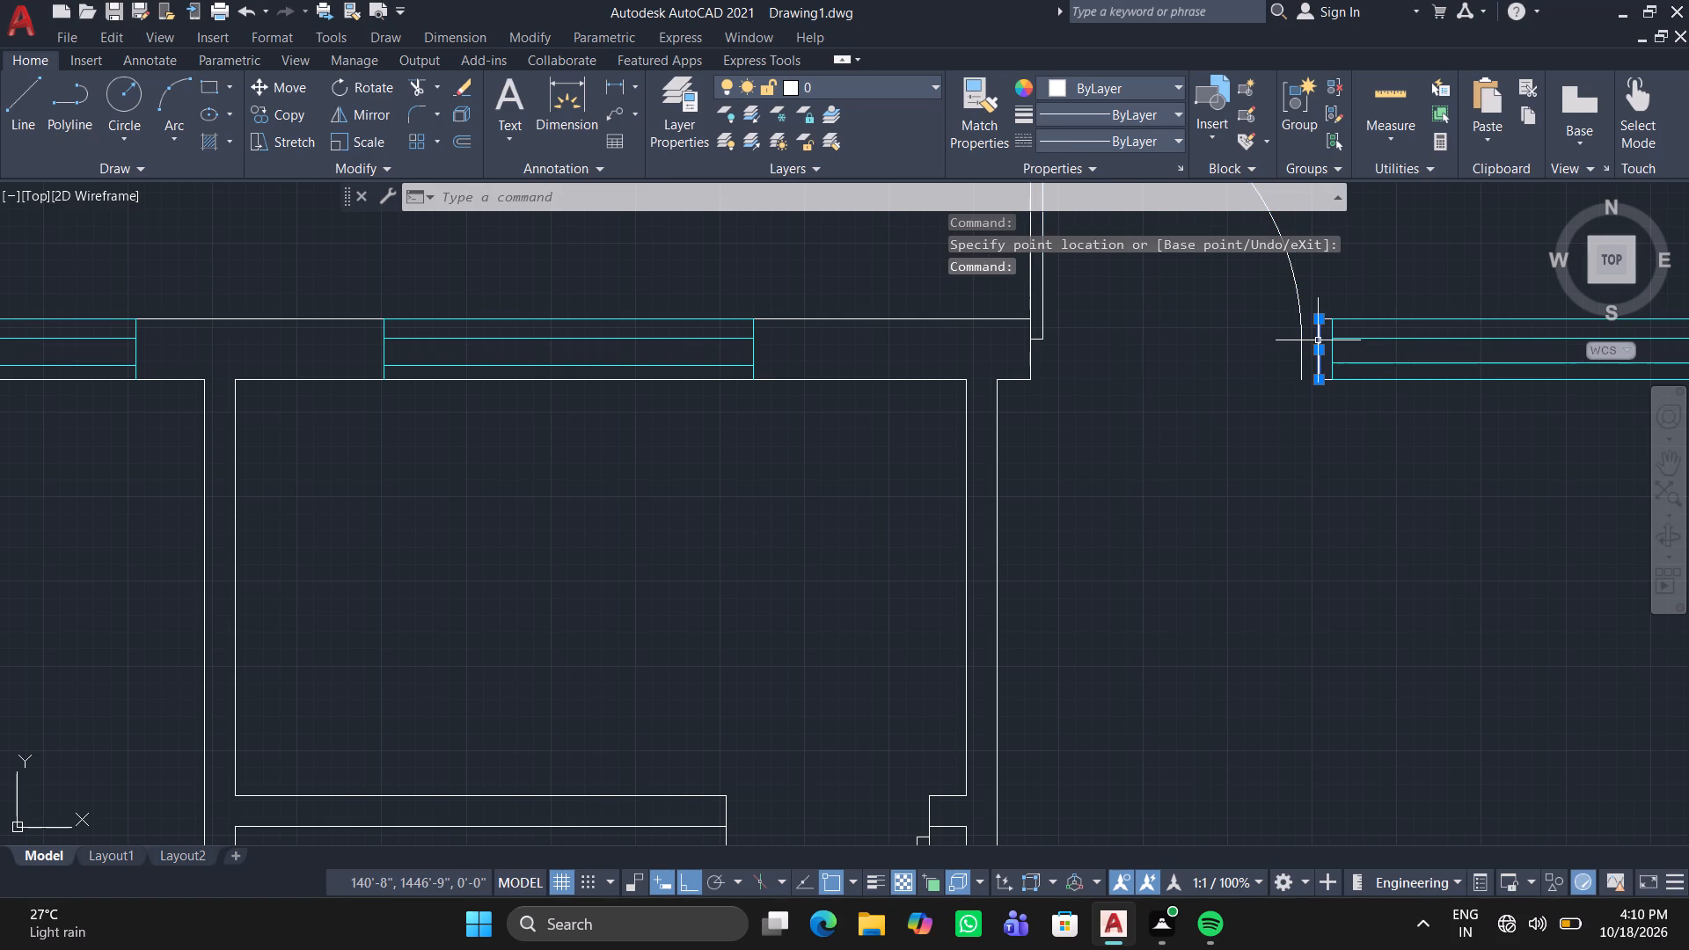
key("Delete")
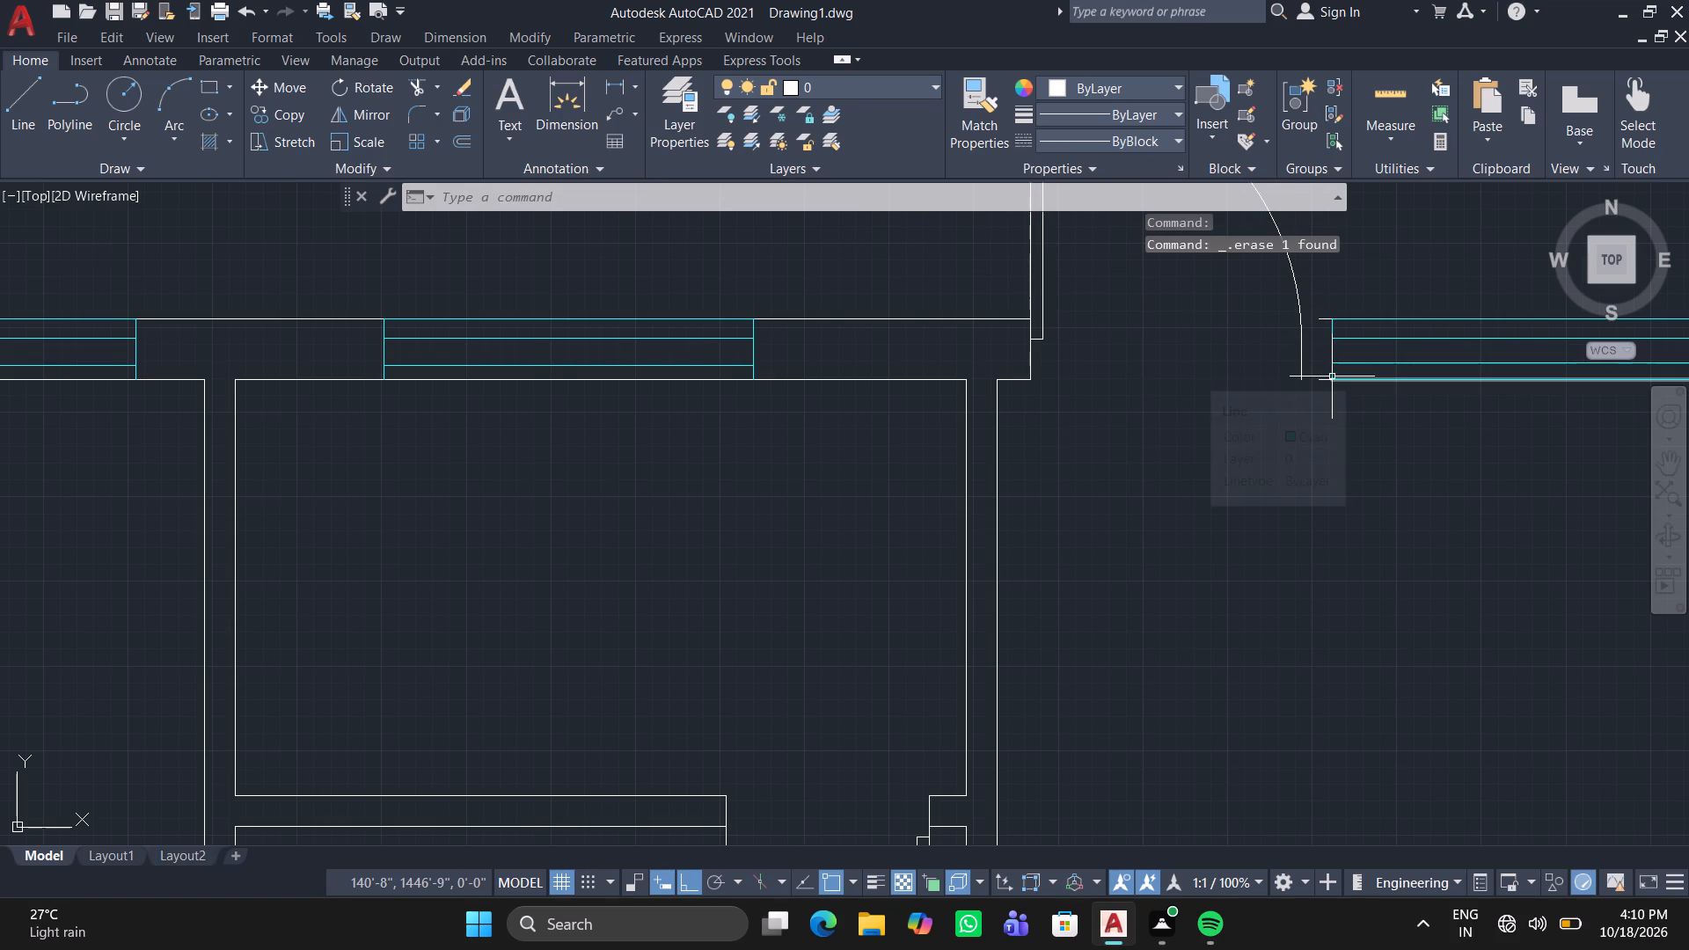
Draw two short wall lines, from the window's lower left corner to the door's frame end and from its upper left corner to the arc.
key("l")
key("Return")
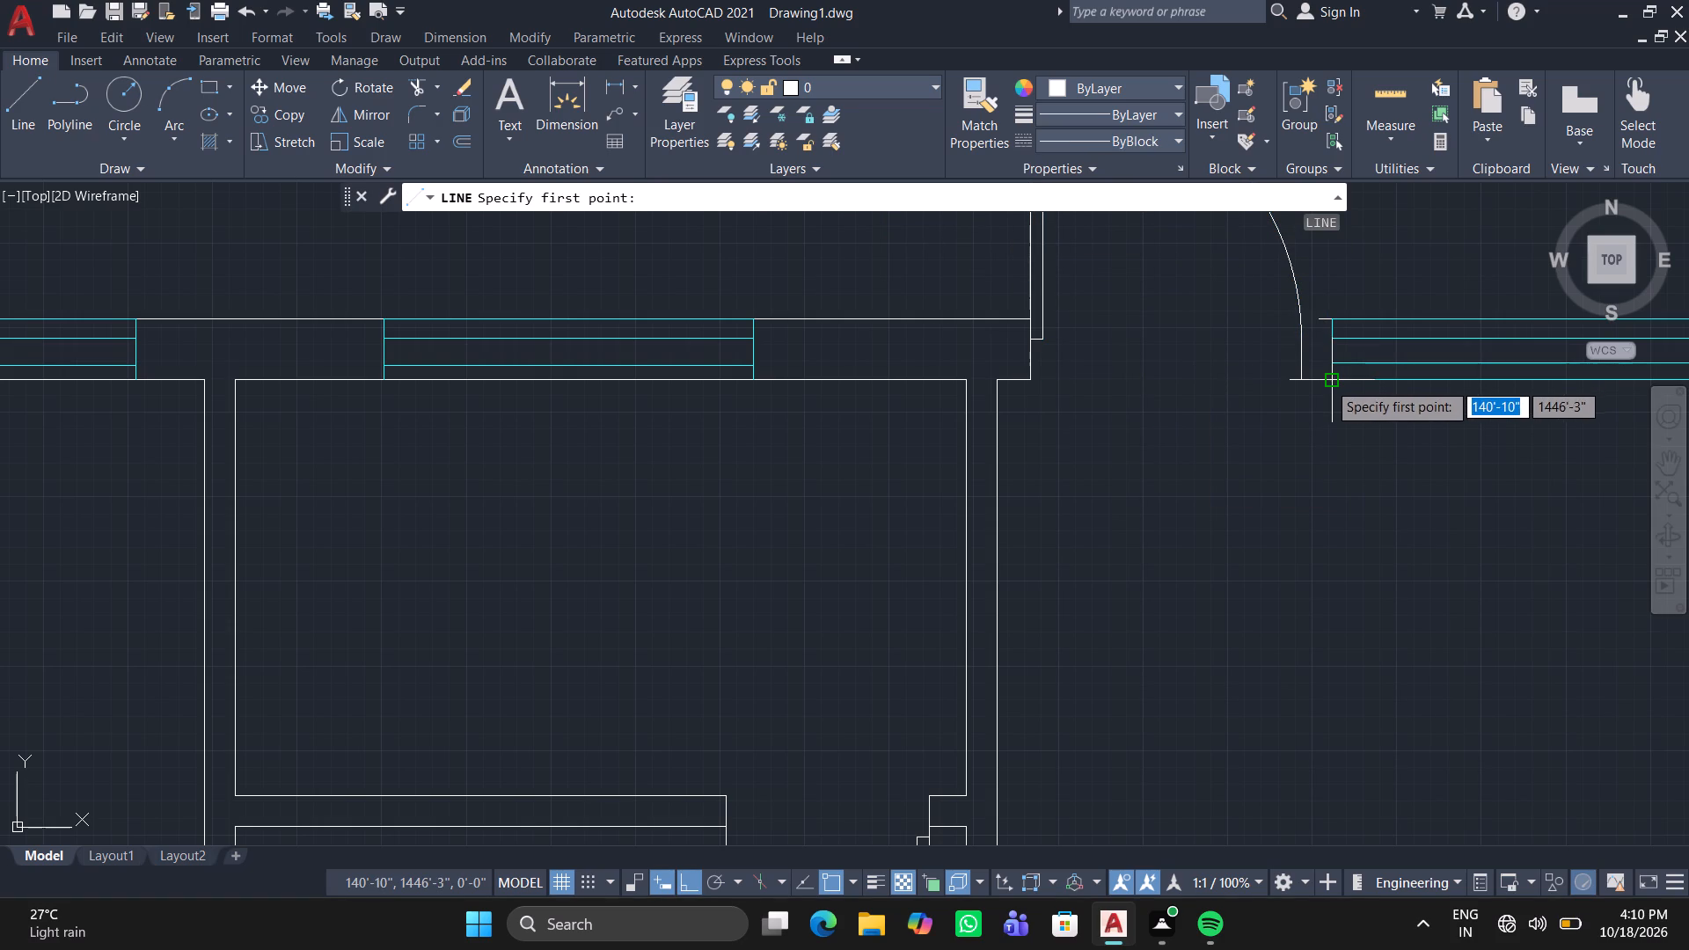
left_click(1327, 383)
left_click(1300, 384)
key("space")
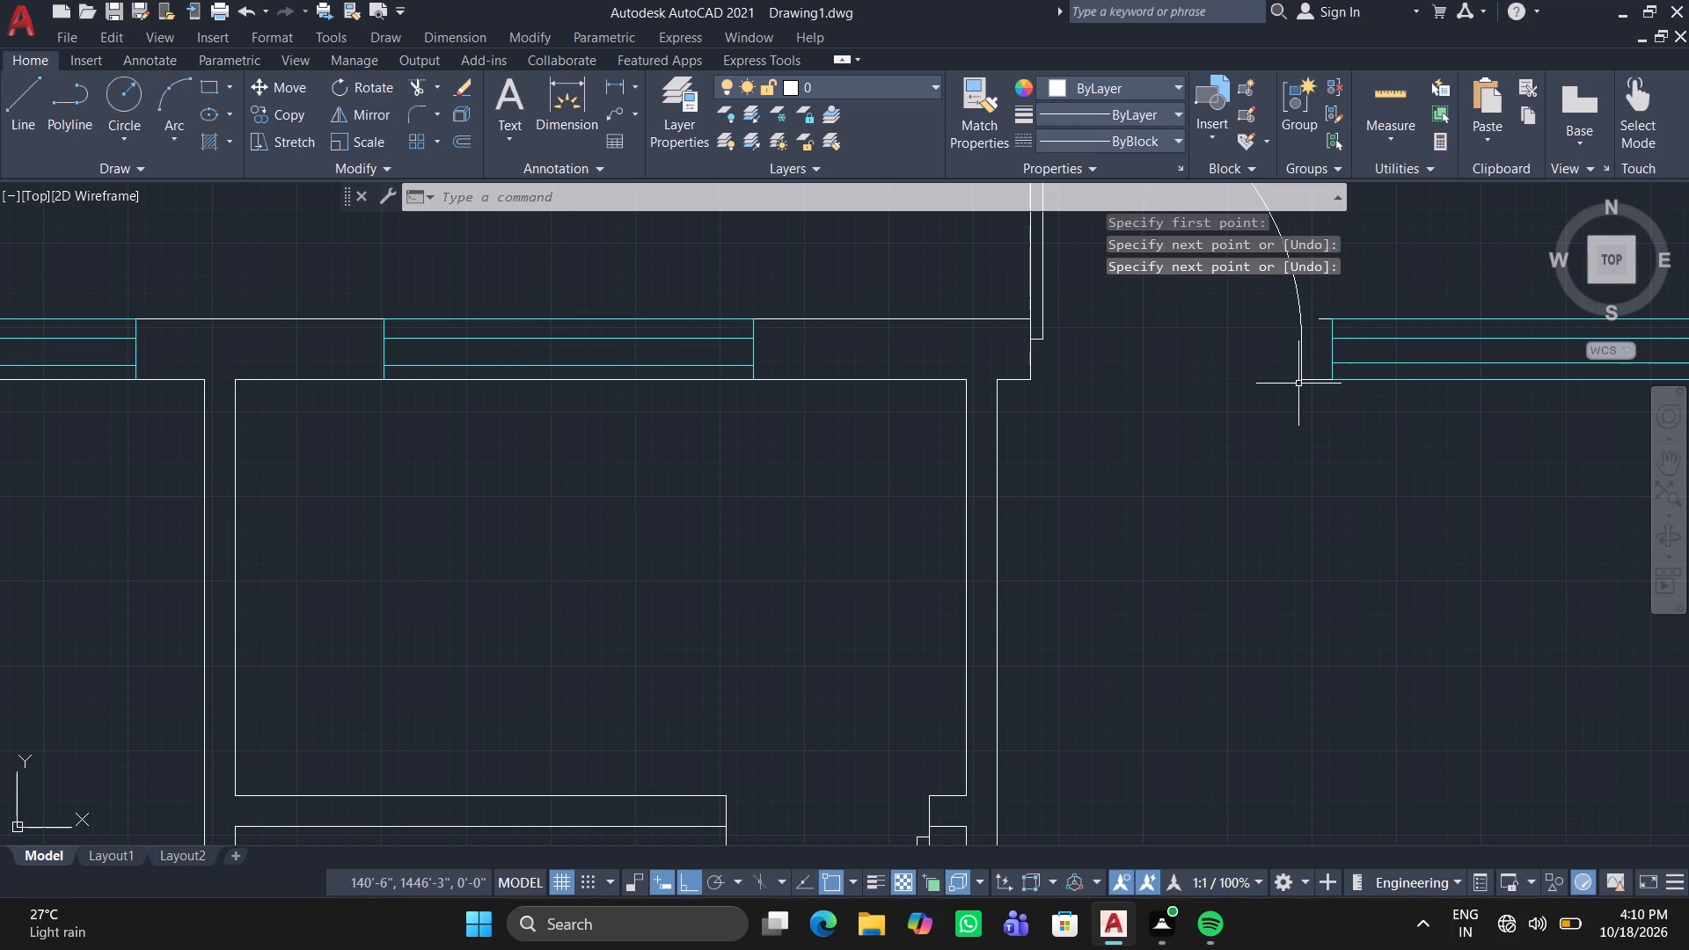
key("space")
left_click(1327, 323)
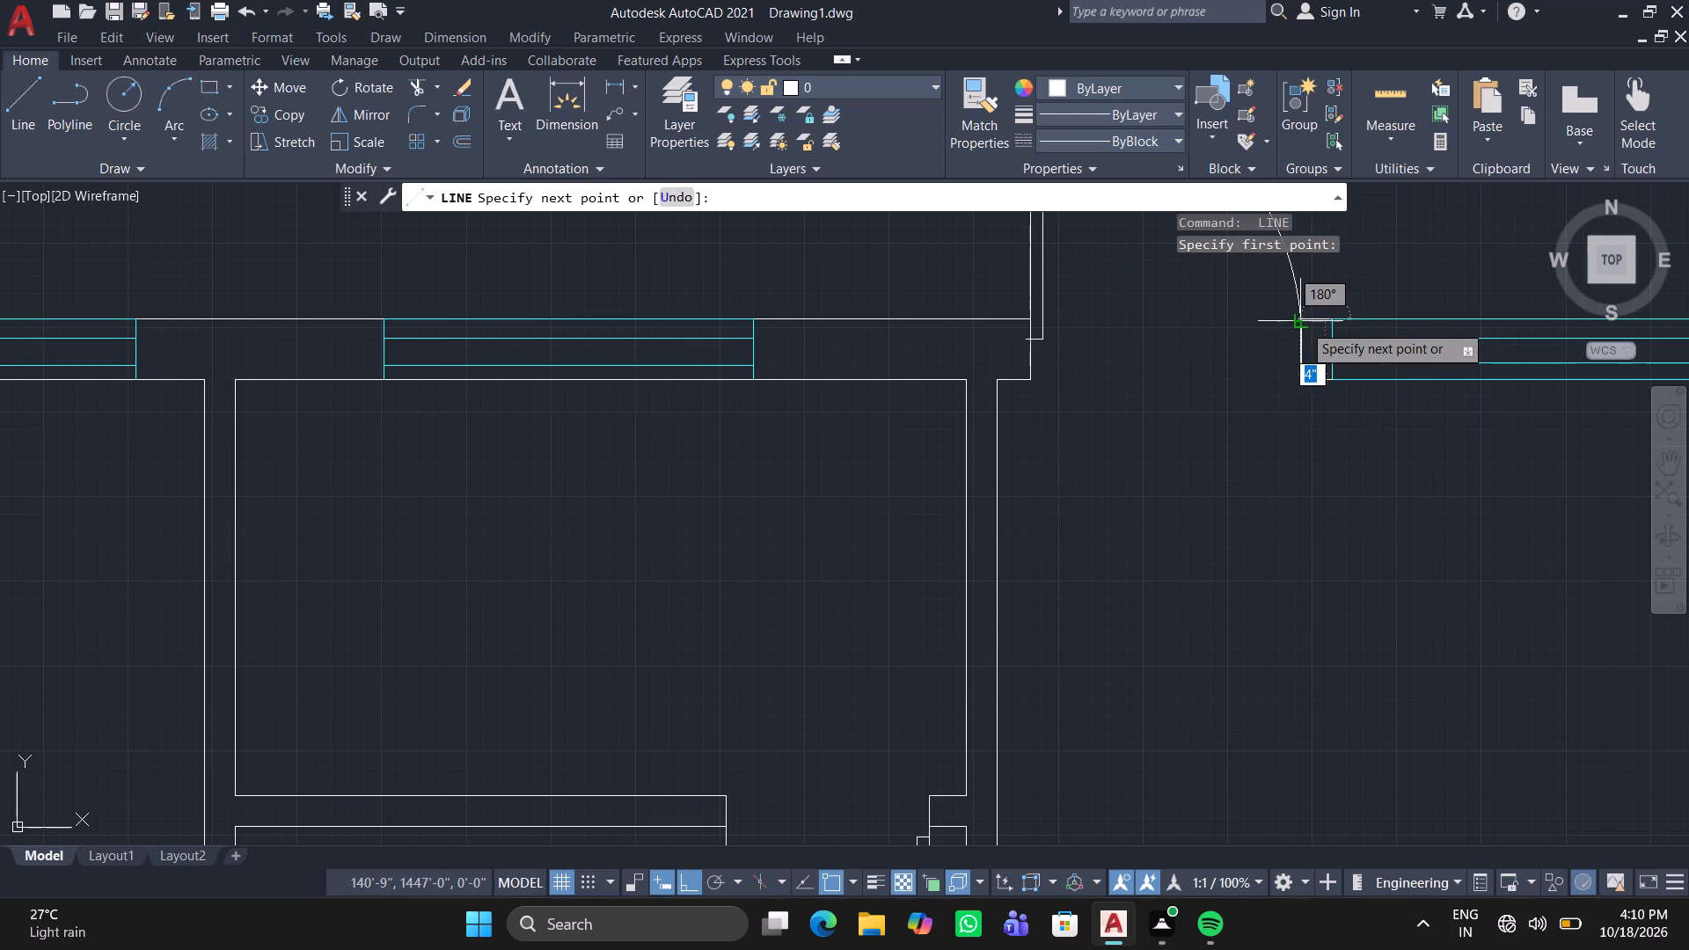
left_click(1303, 324)
key("space")
scroll(1320, 311, "up", 4)
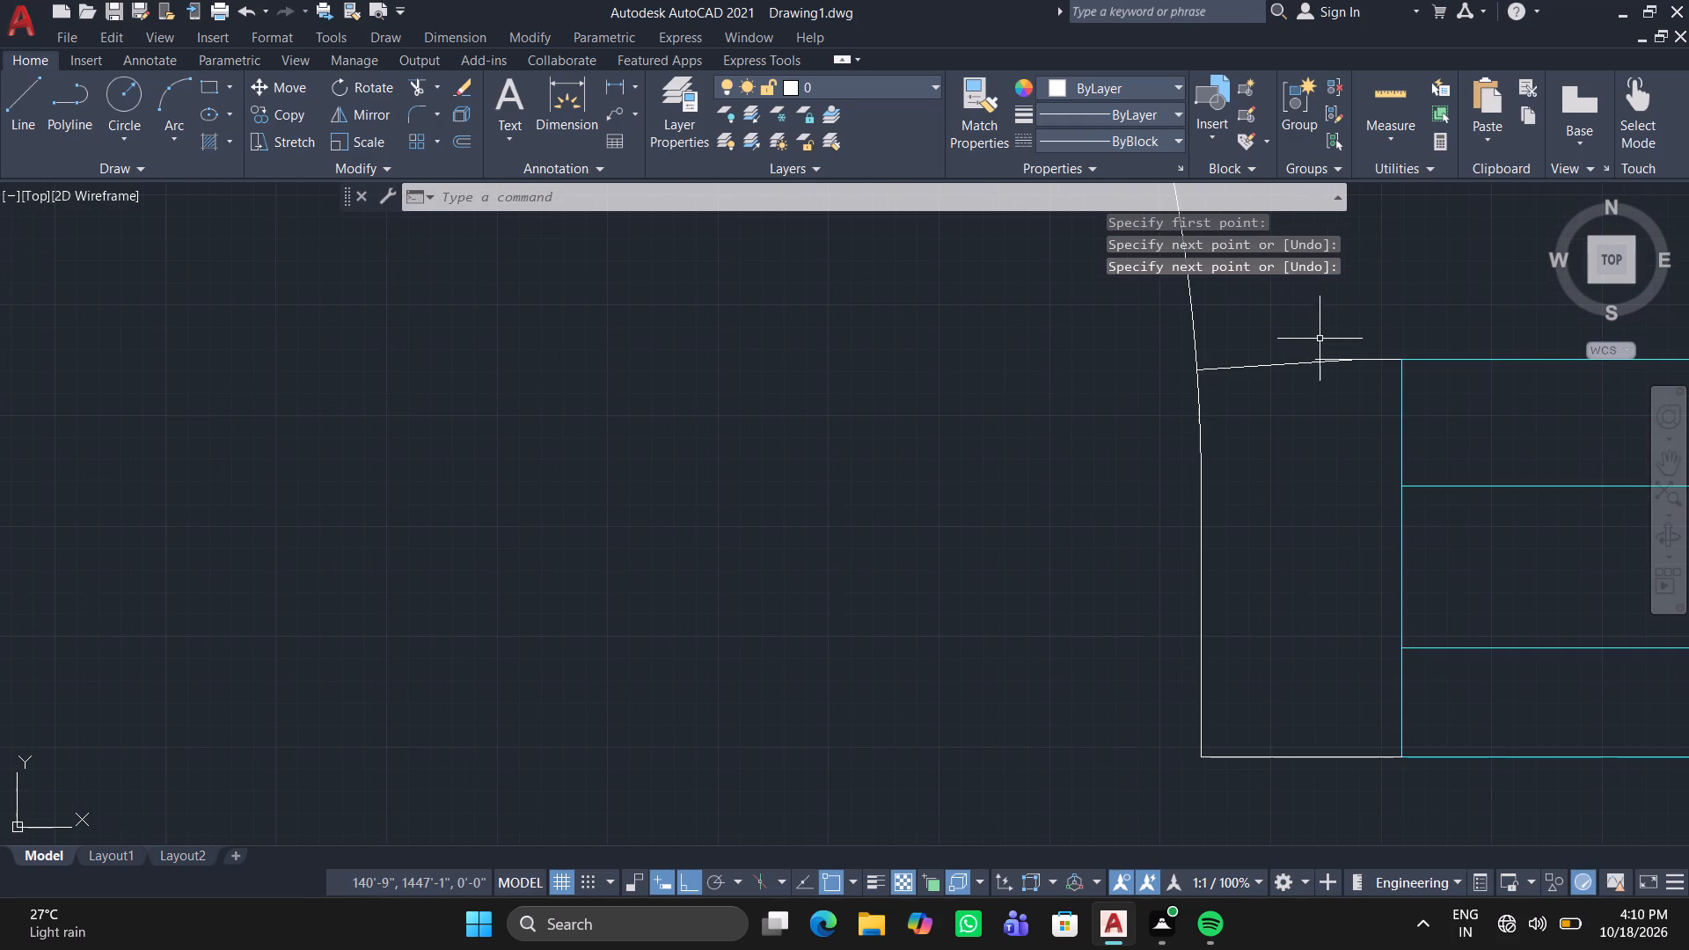
Delete the slanted upper line between the right-hand window's upper left corner and the door arc.
left_click(1269, 364)
key("Delete")
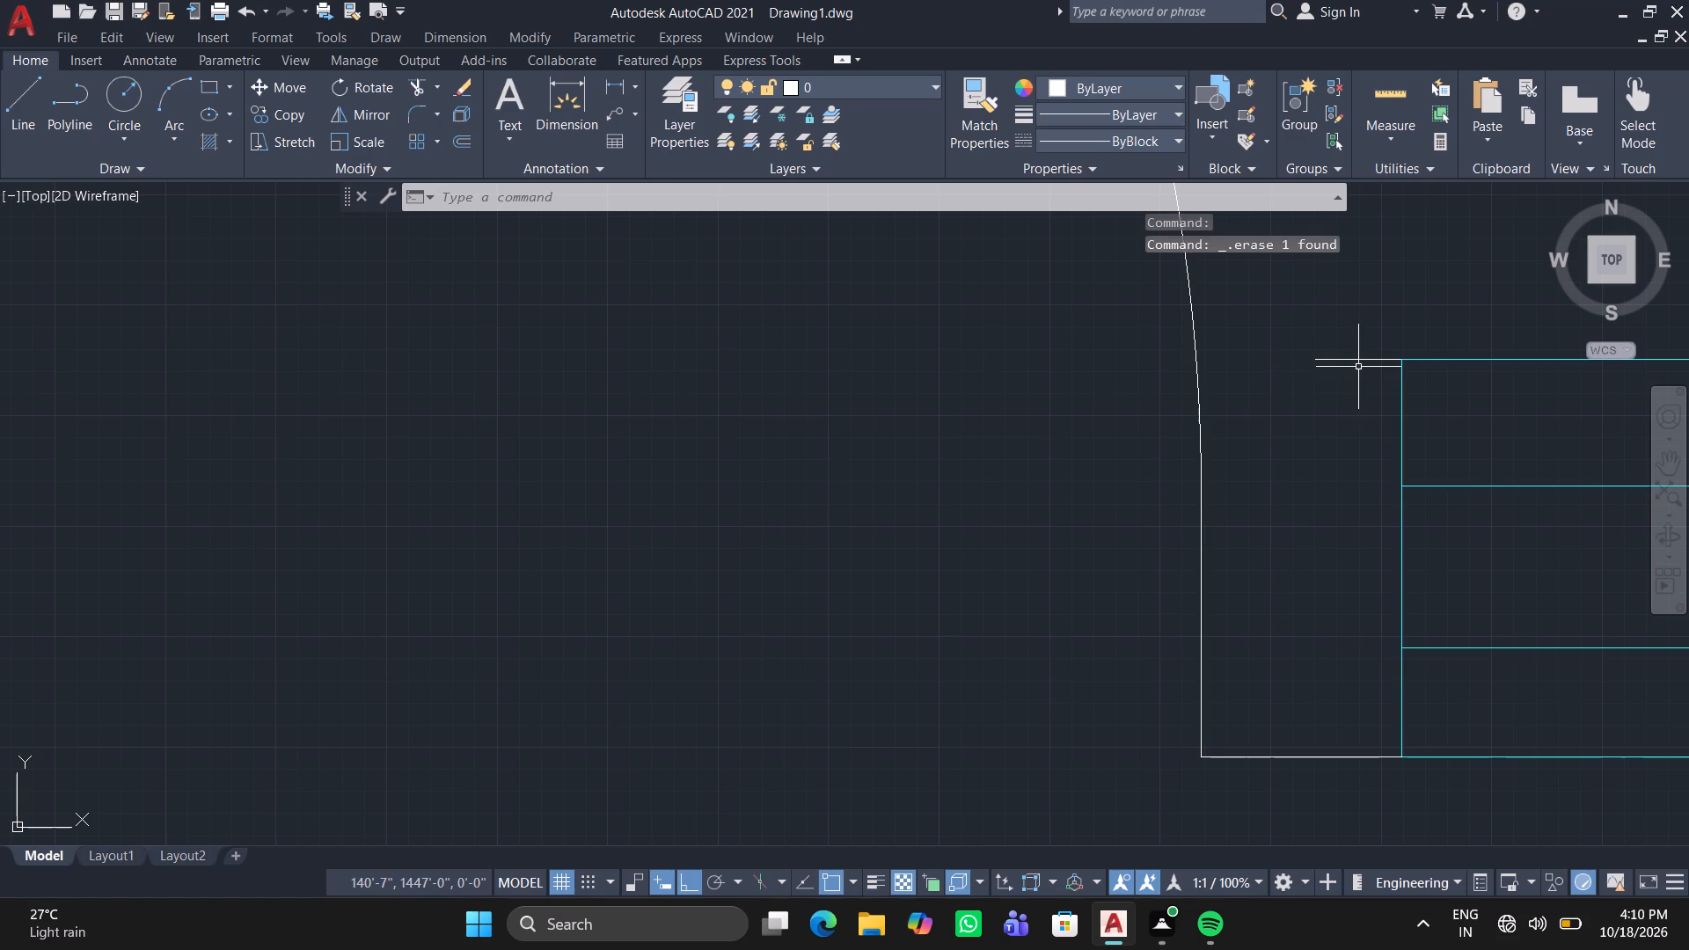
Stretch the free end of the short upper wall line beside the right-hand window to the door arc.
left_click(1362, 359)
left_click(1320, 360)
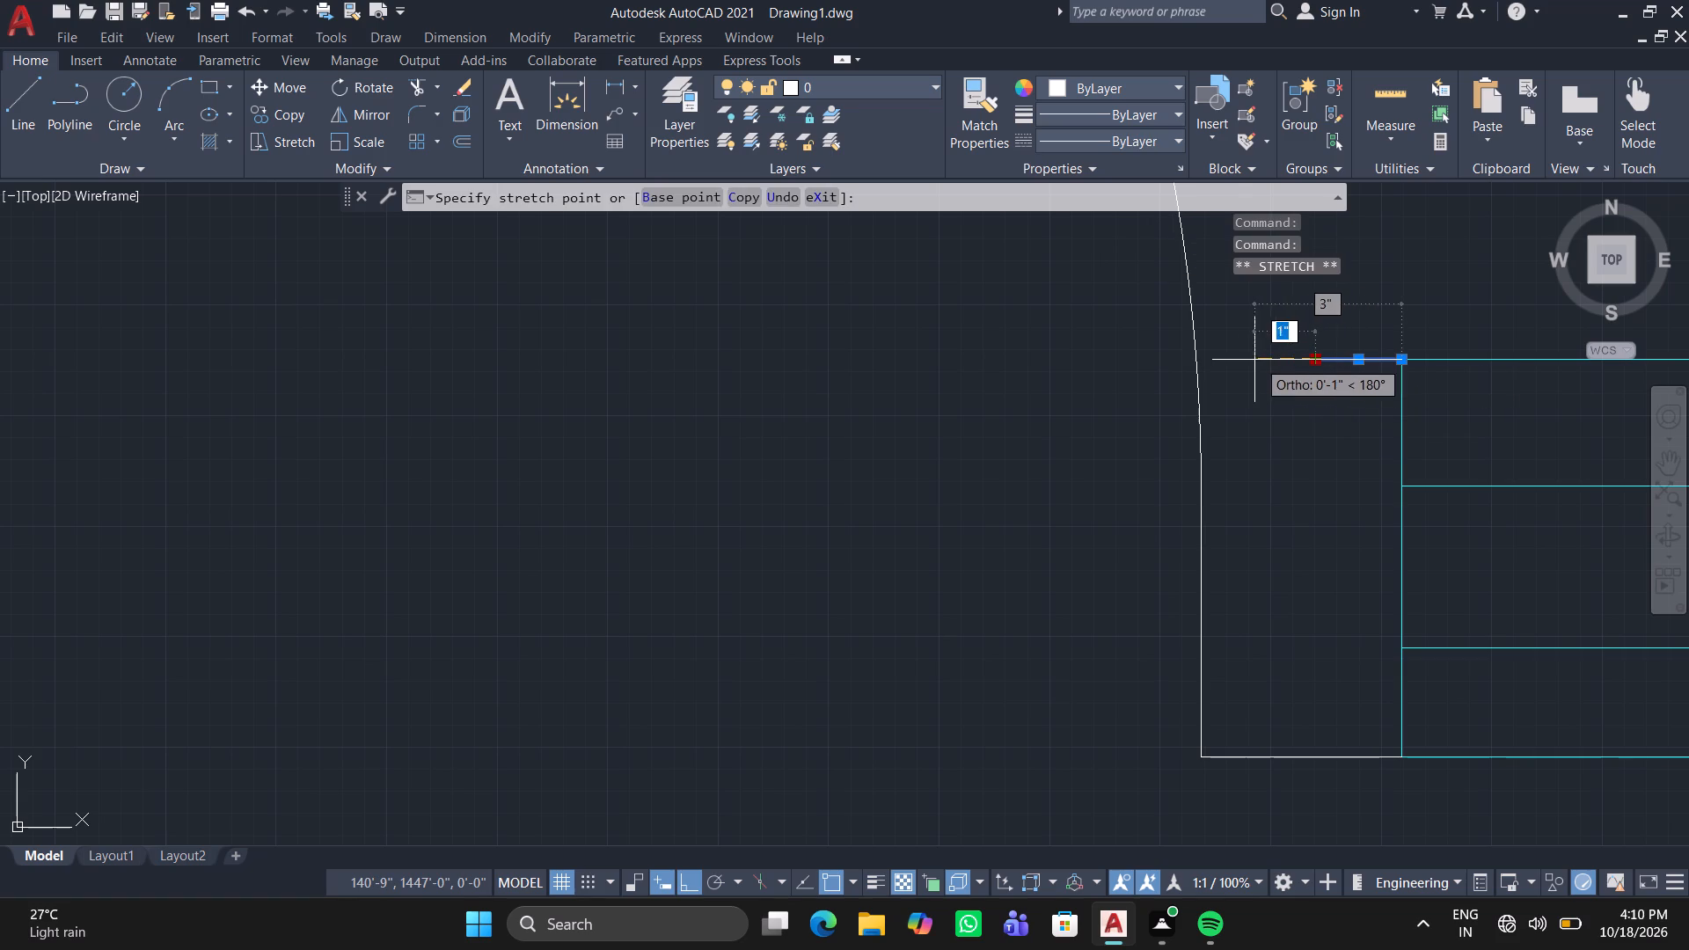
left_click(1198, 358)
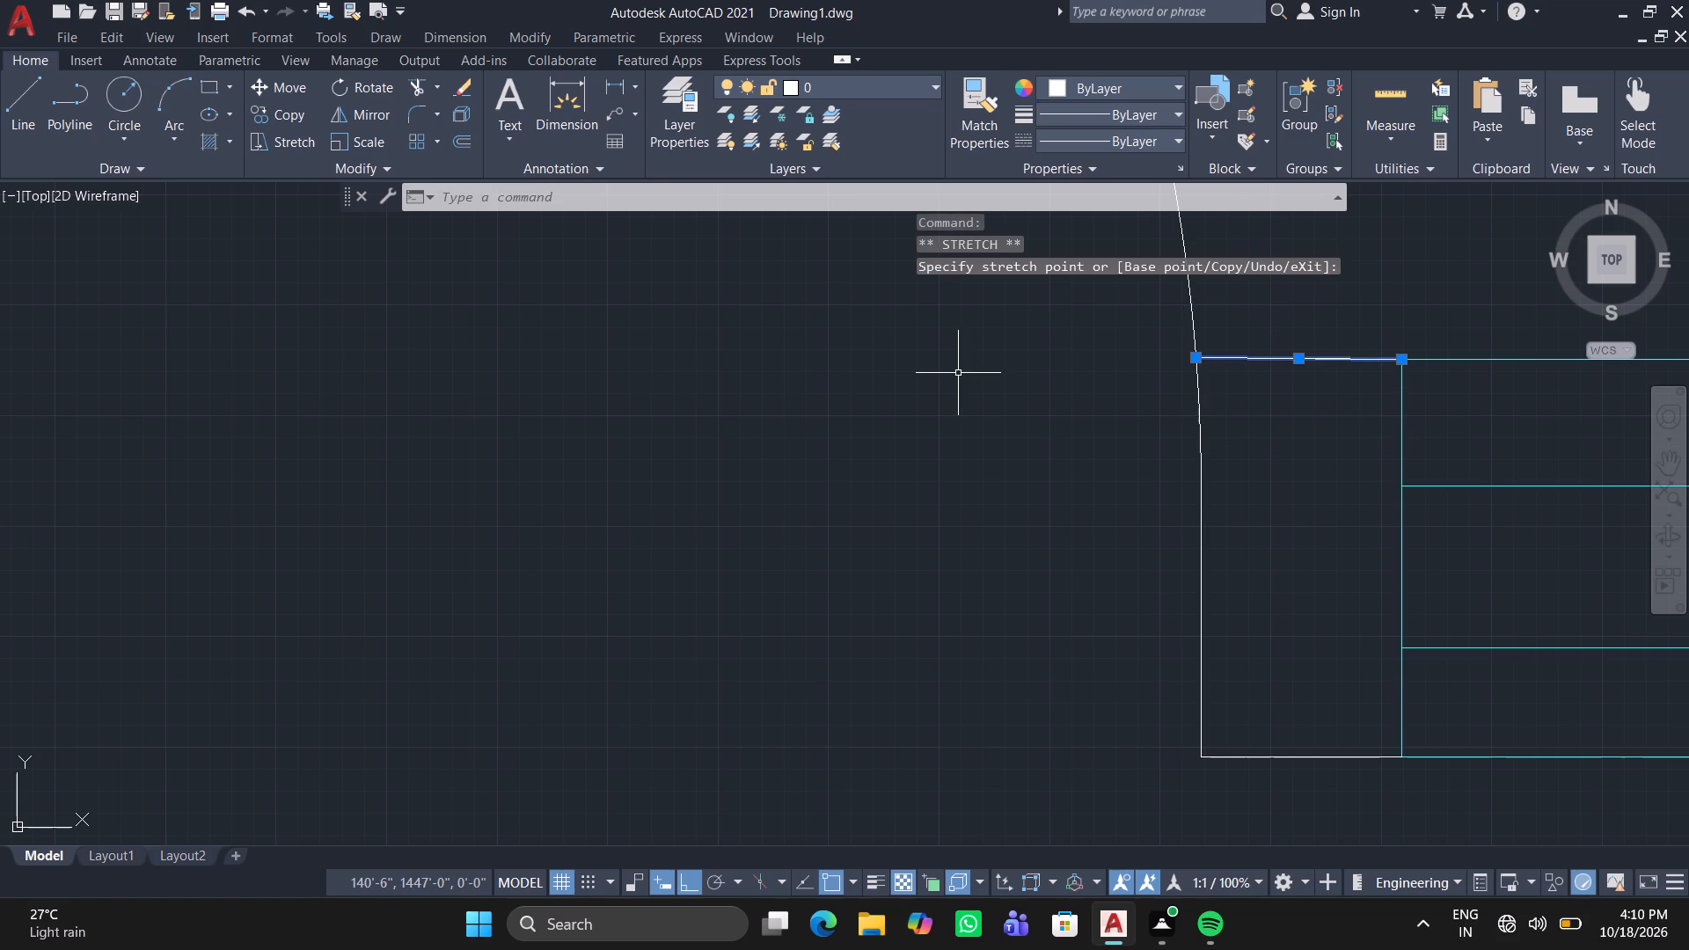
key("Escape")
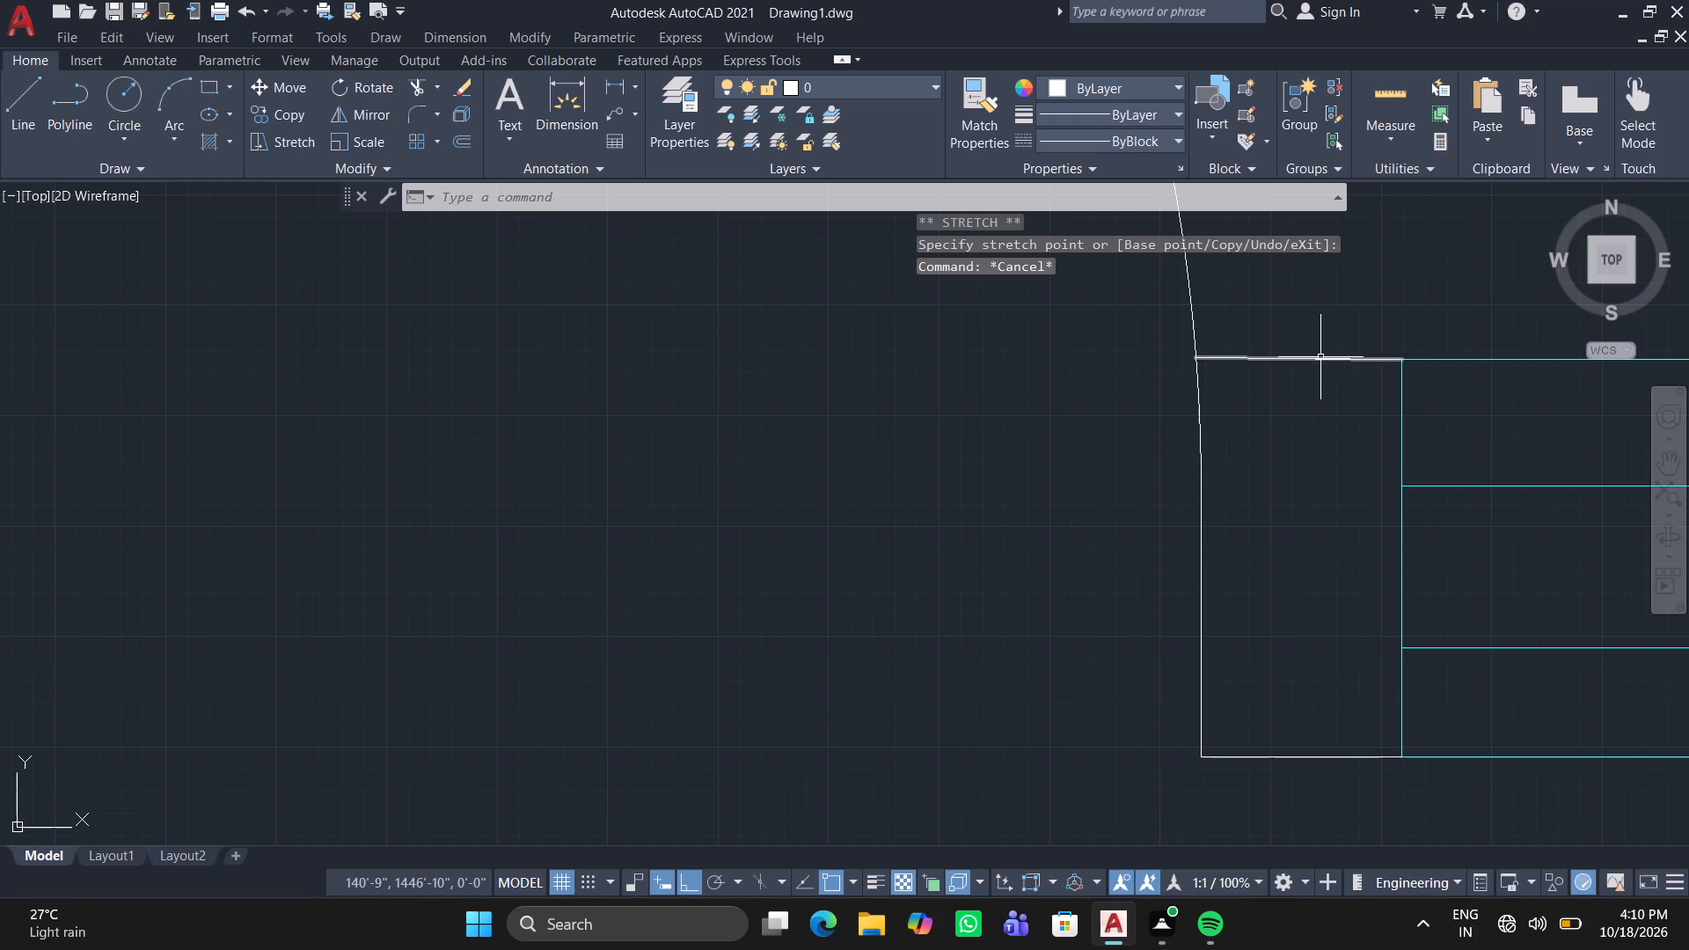
Delete the stretched upper wall line between the right-hand window and the door arc.
left_click(1320, 357)
key("Delete")
Extend the upper wall beside the window with a horizontal line drawn across the door arc, trimmed off beyond the arc.
key("l")
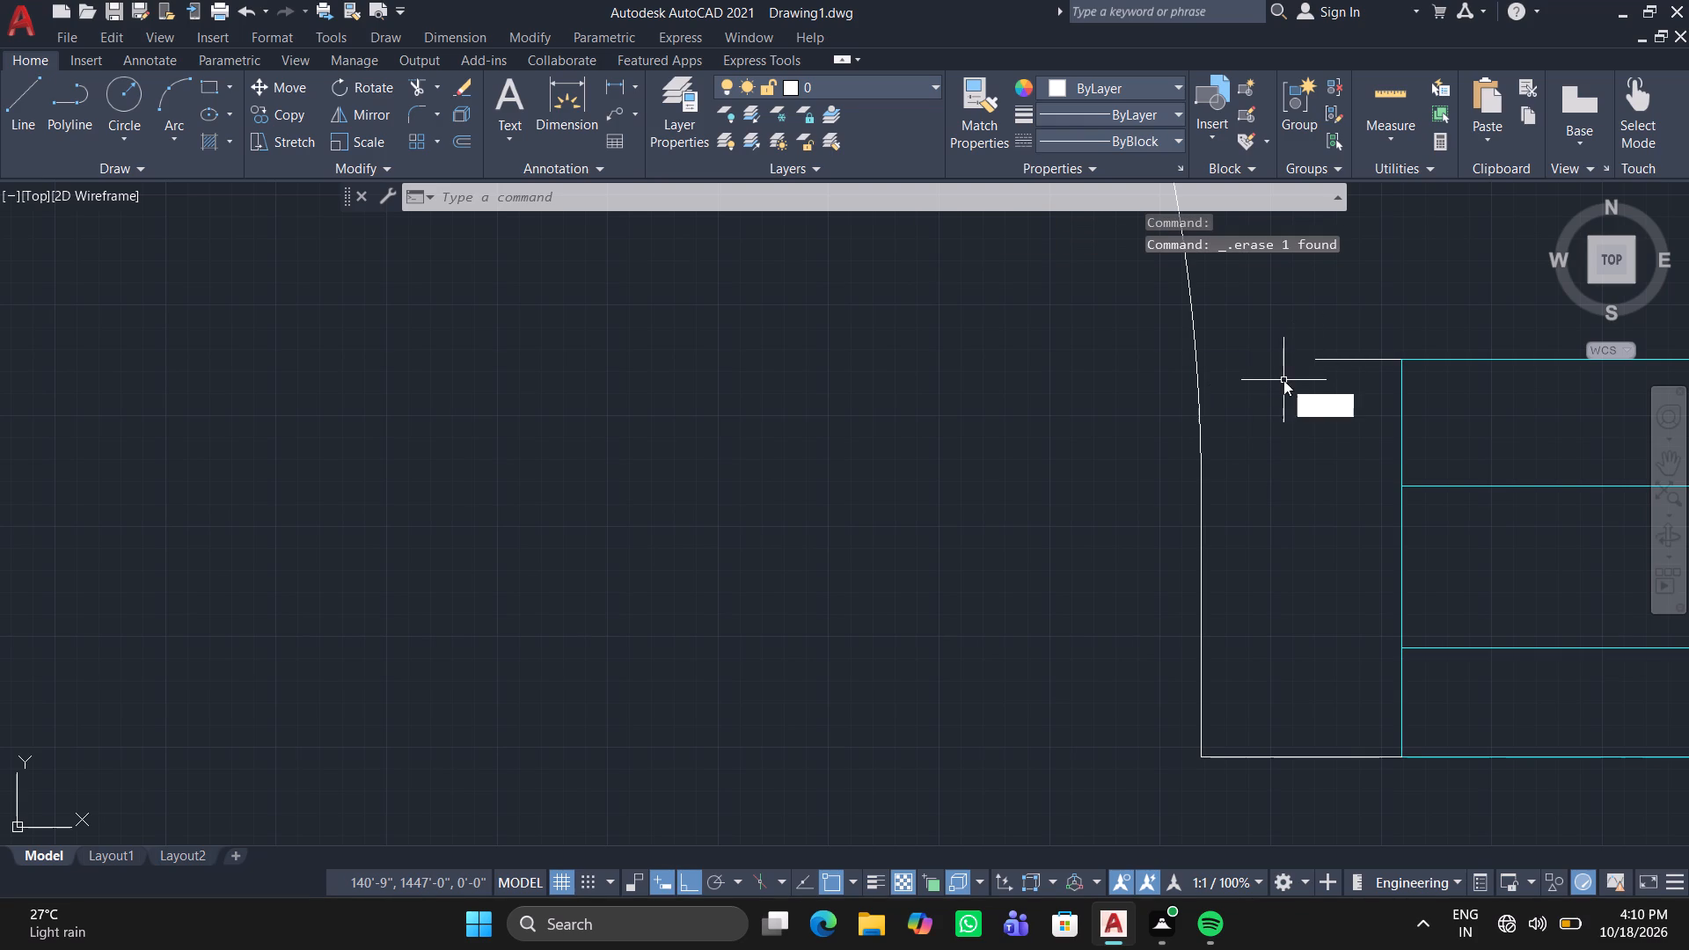
key("Return")
left_click(1311, 357)
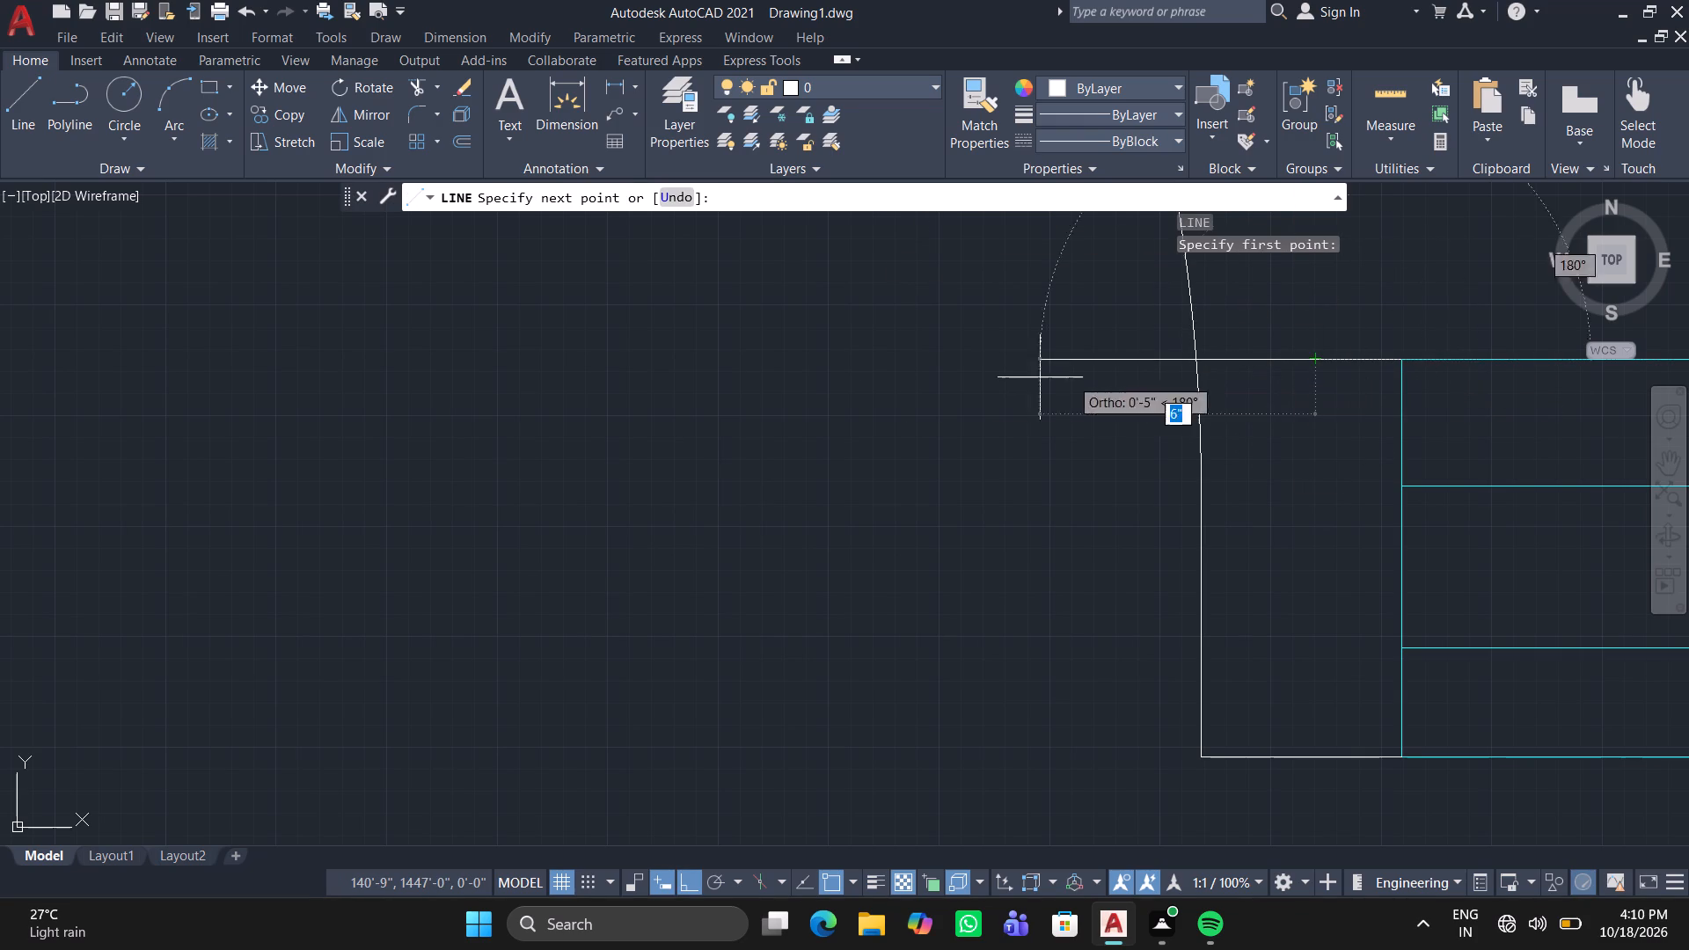
left_click(618, 377)
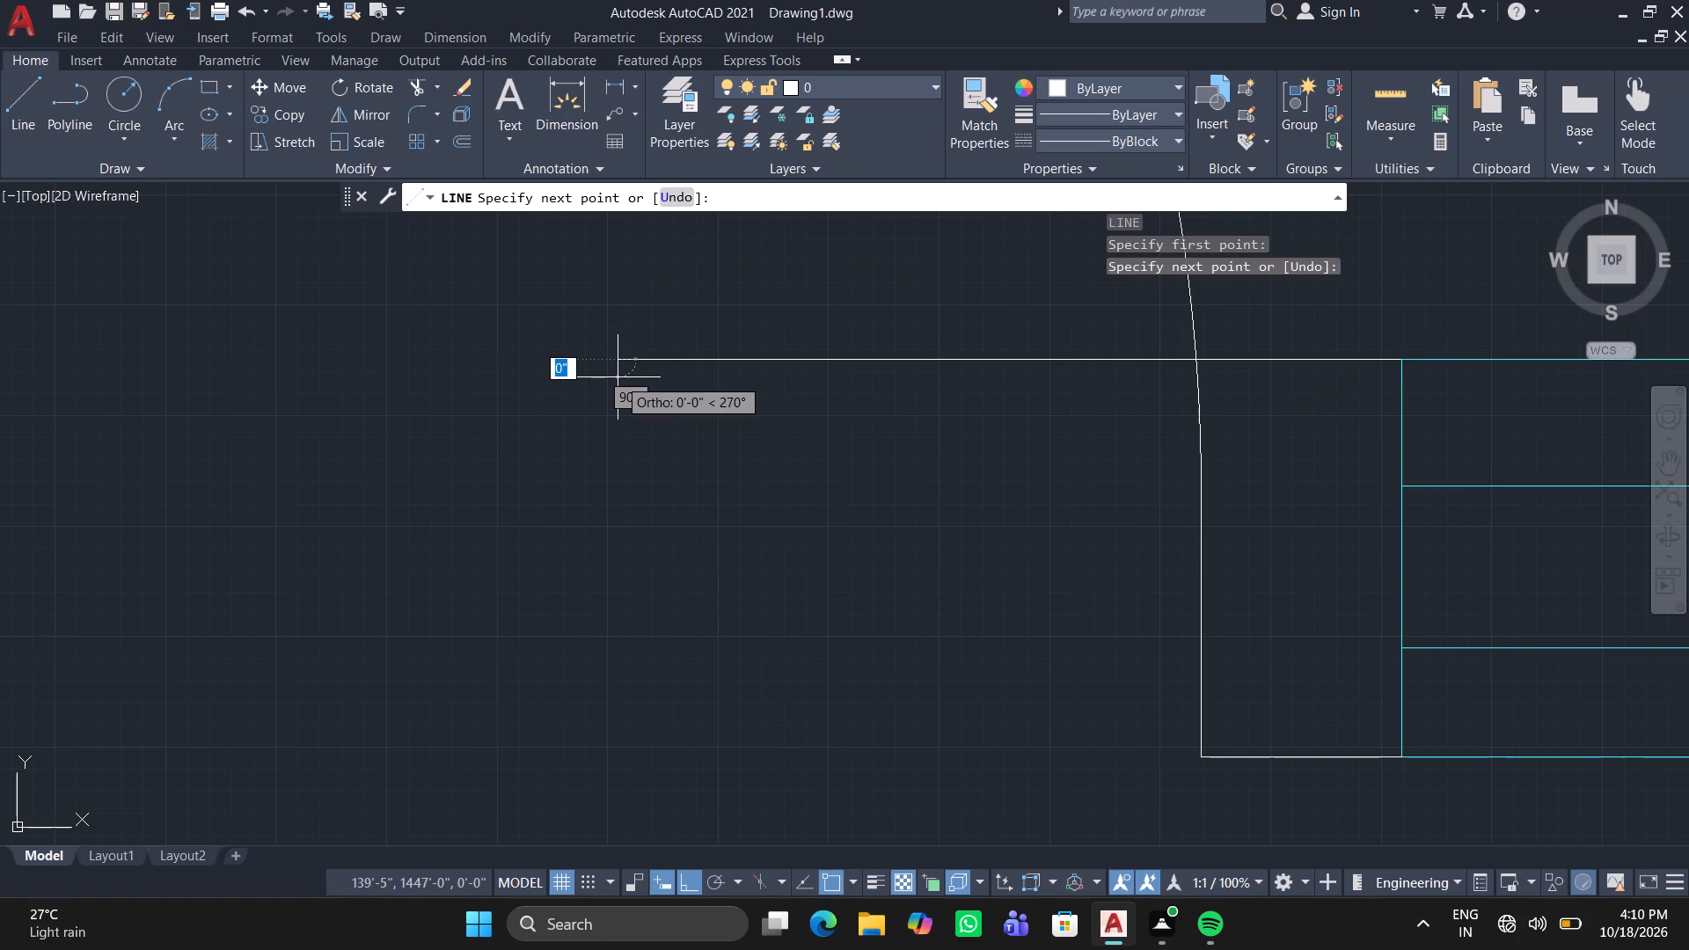
key("Escape")
key("Escape")
type("tr")
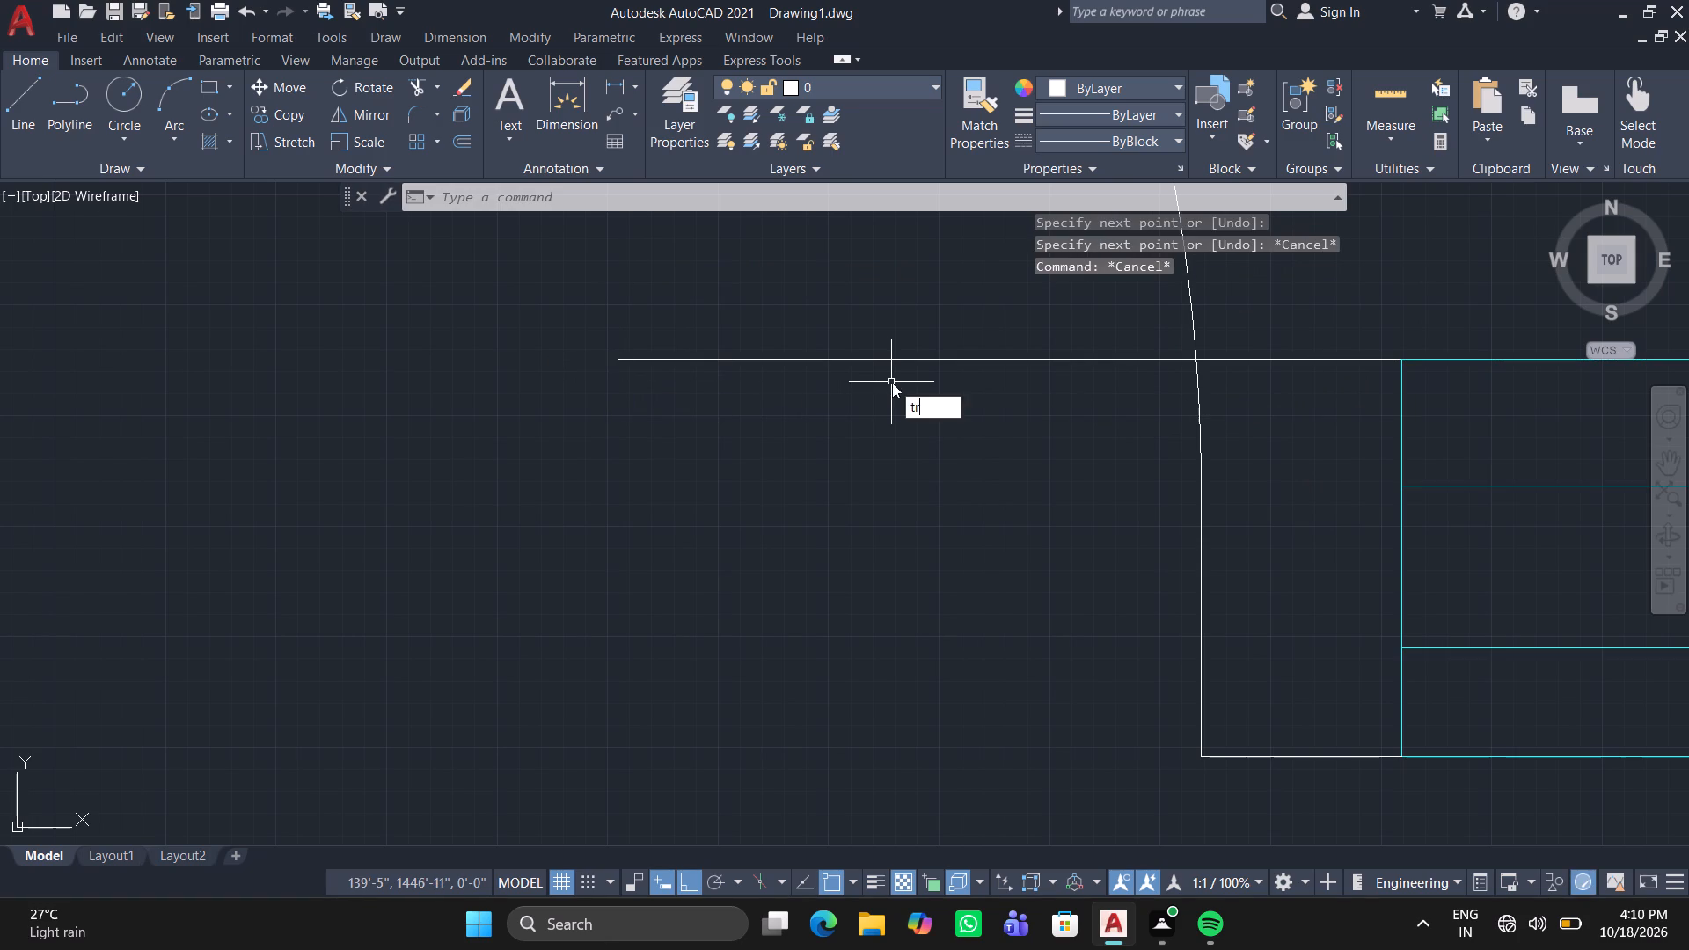
key("Return")
left_click_drag(963, 342, 935, 459)
key("Escape")
Flip the door block at the top wall's left gap in both directions, so it swings downward with its leaf on the window side.
scroll(910, 465, "down", 4)
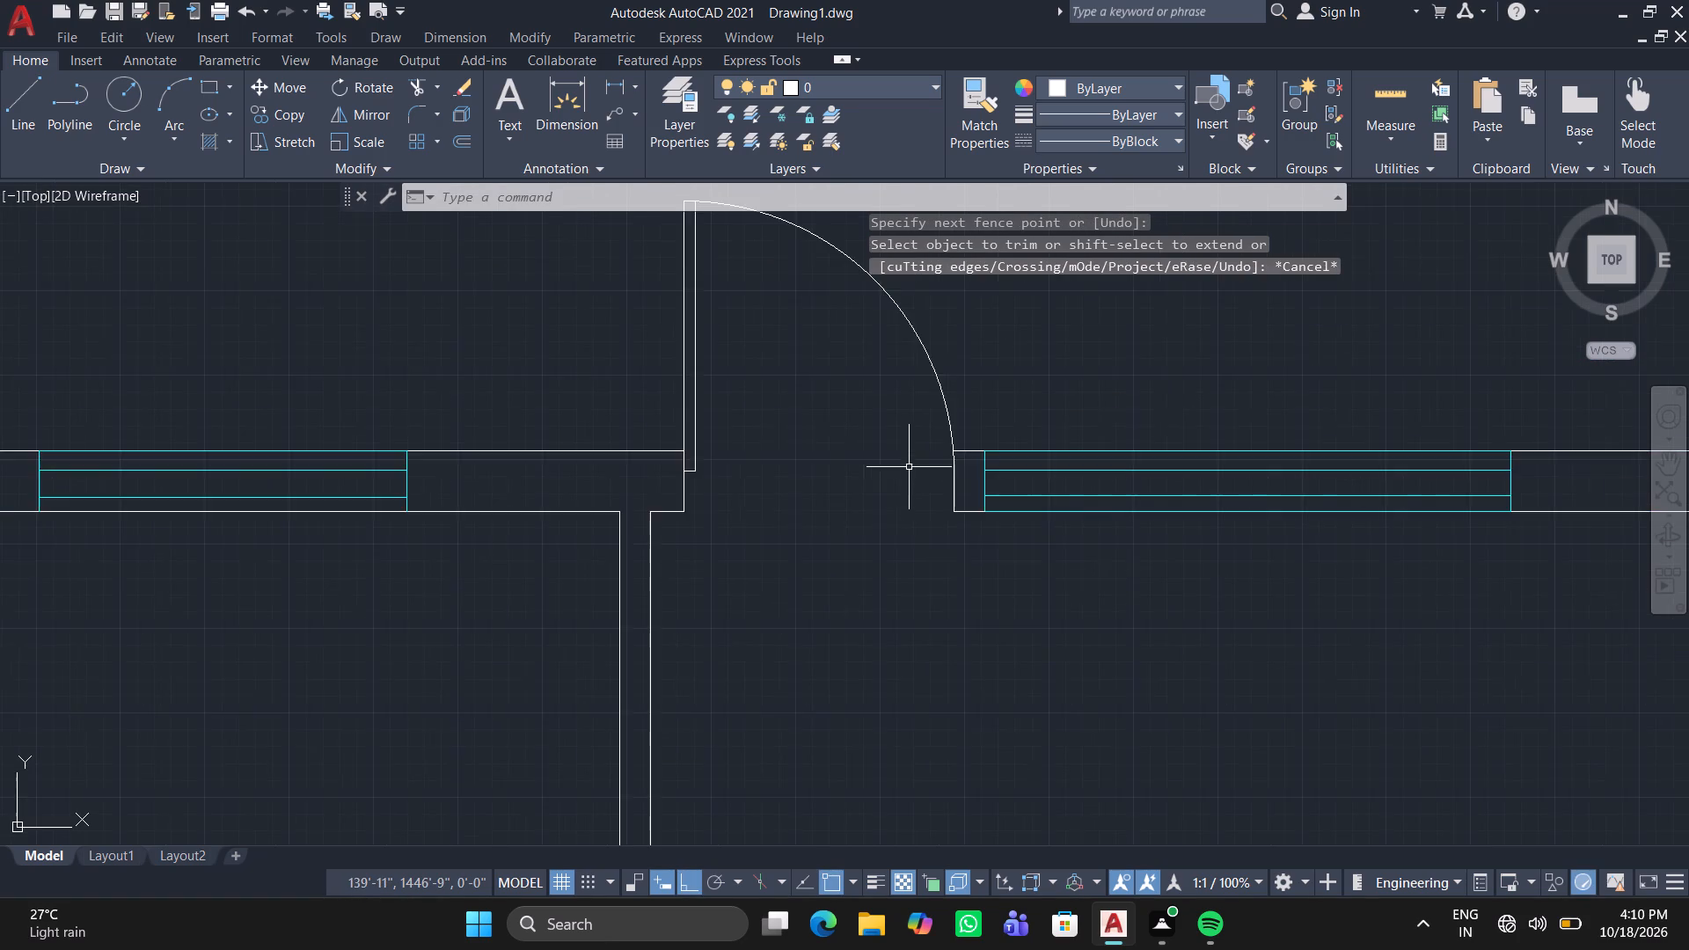
scroll(881, 490, "down", 3)
middle_click_drag(867, 522, 1688, 530)
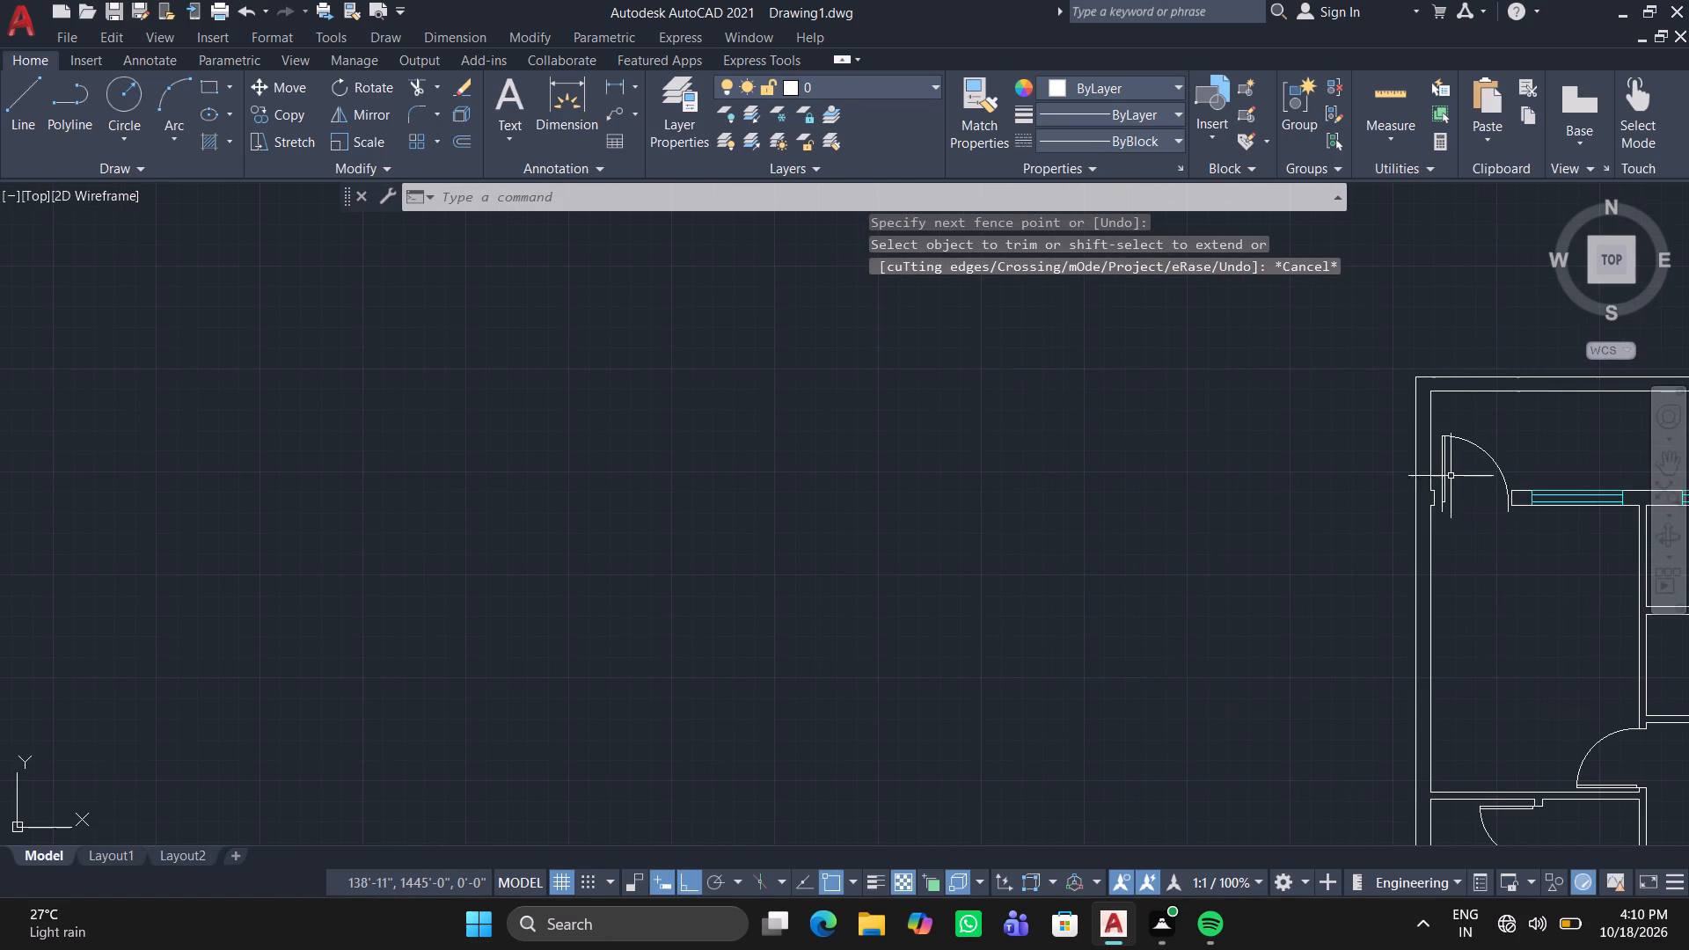
scroll(1449, 476, "up", 4)
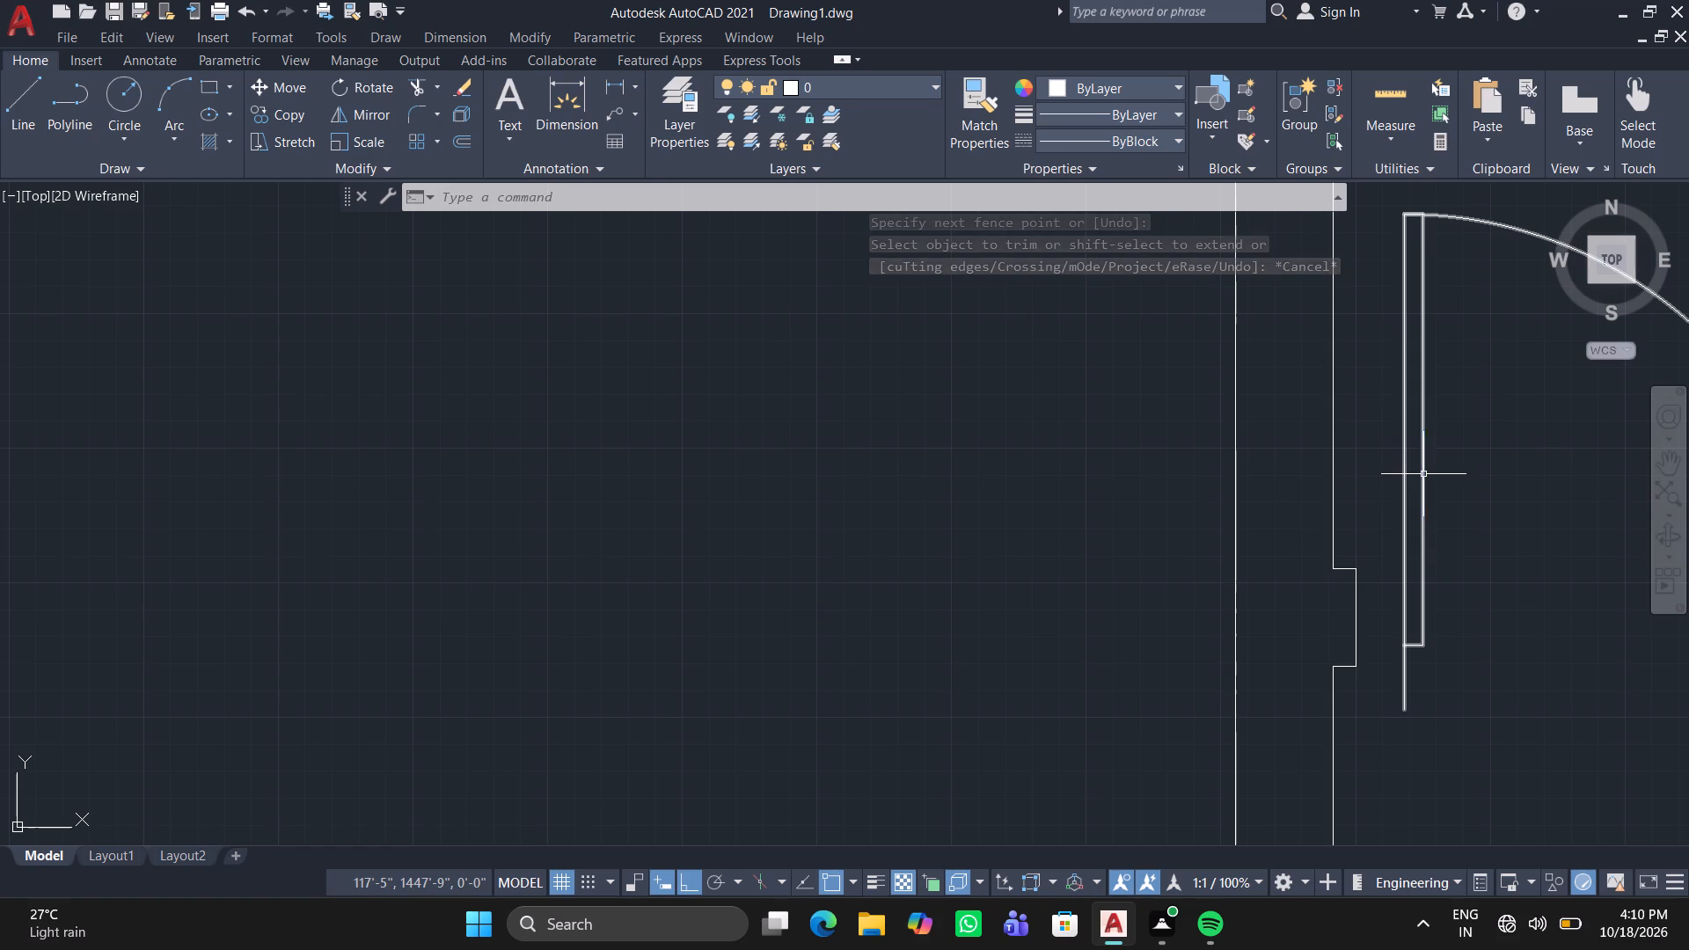
left_click(1423, 474)
middle_click_drag(1486, 582, 672, 384)
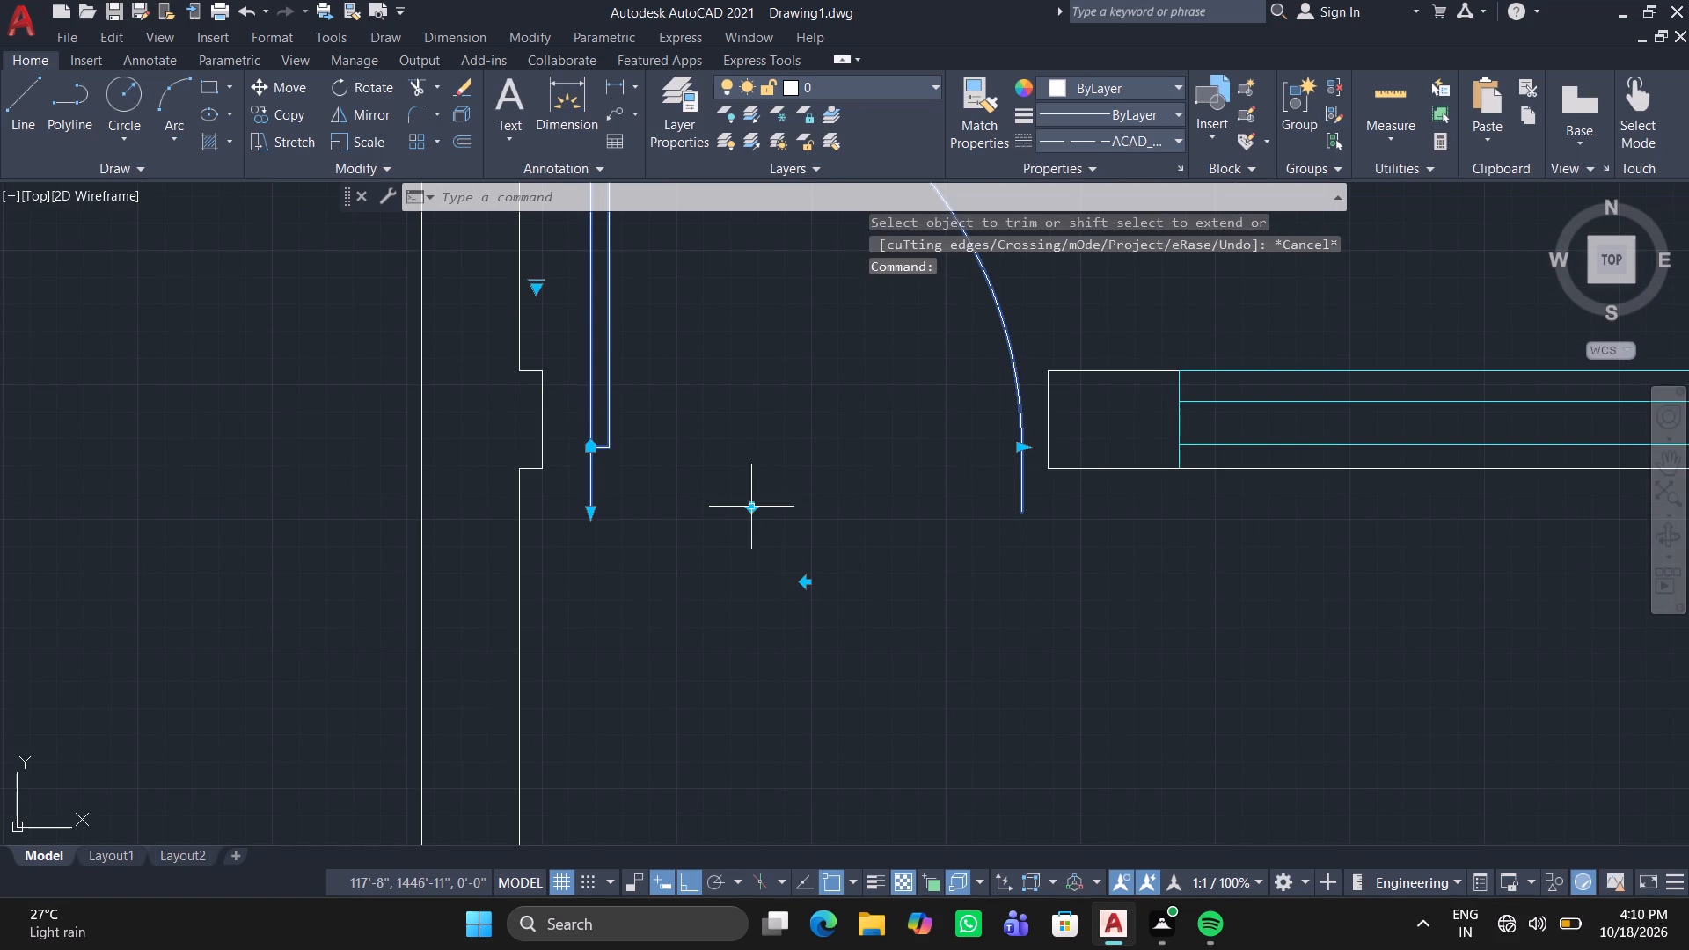
left_click(753, 505)
left_click(807, 380)
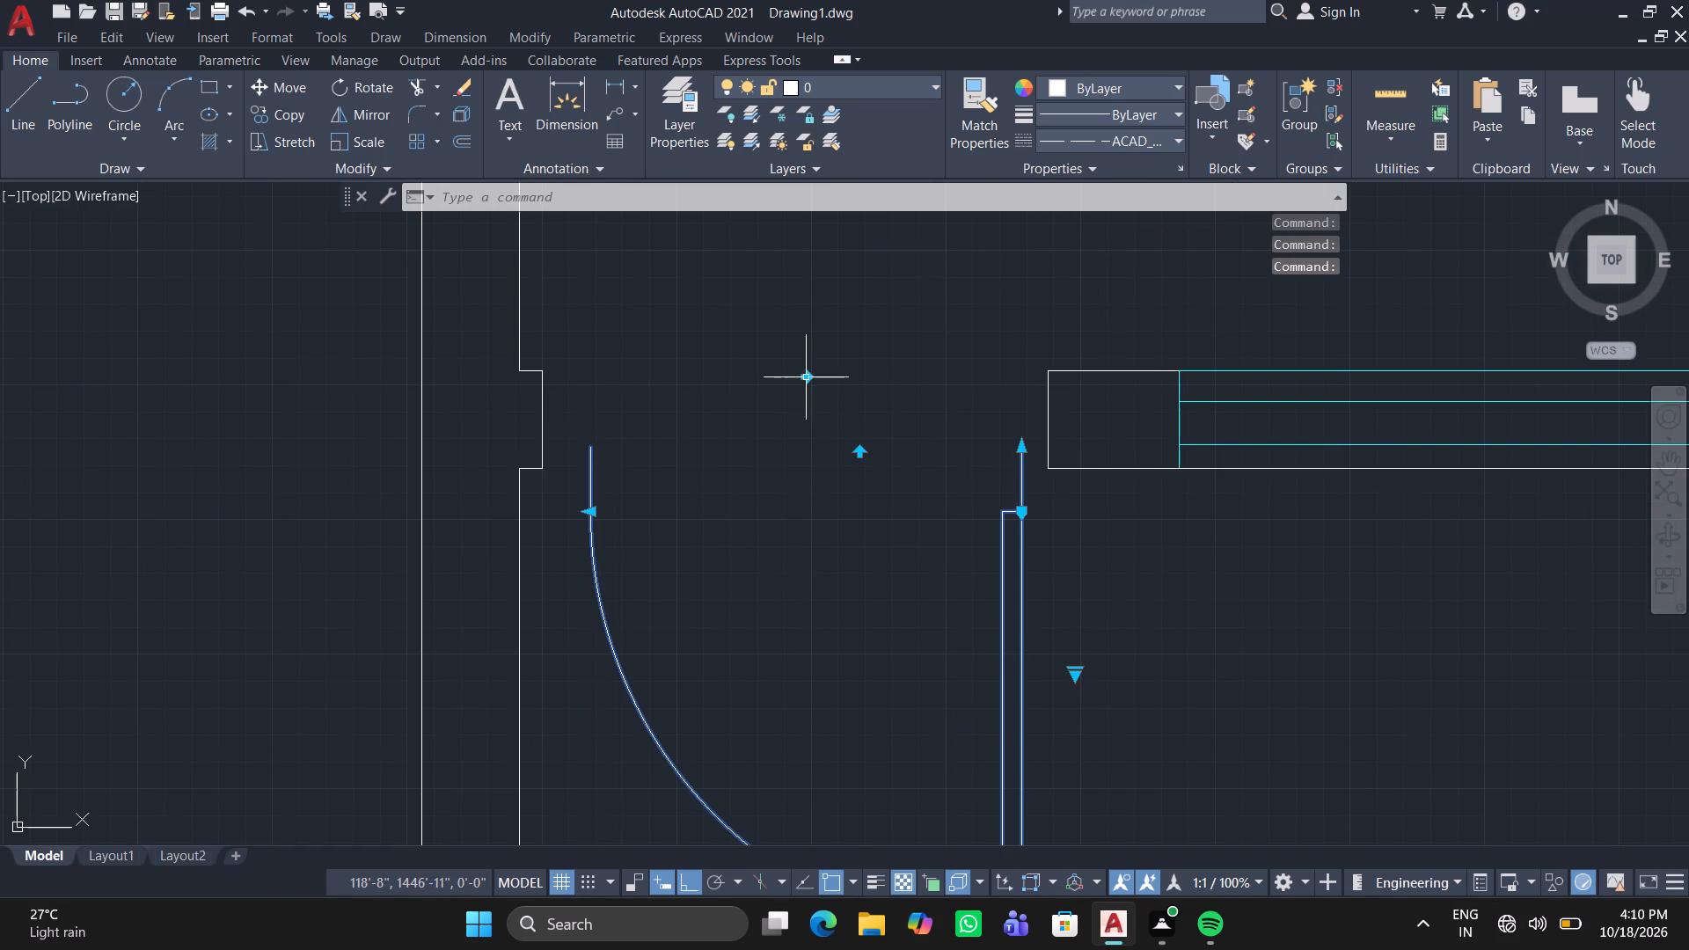
Move the flipped door block by its leaf-side upper frame end onto the upper corner of the window-side jamb, with Ortho off.
left_click(289, 85)
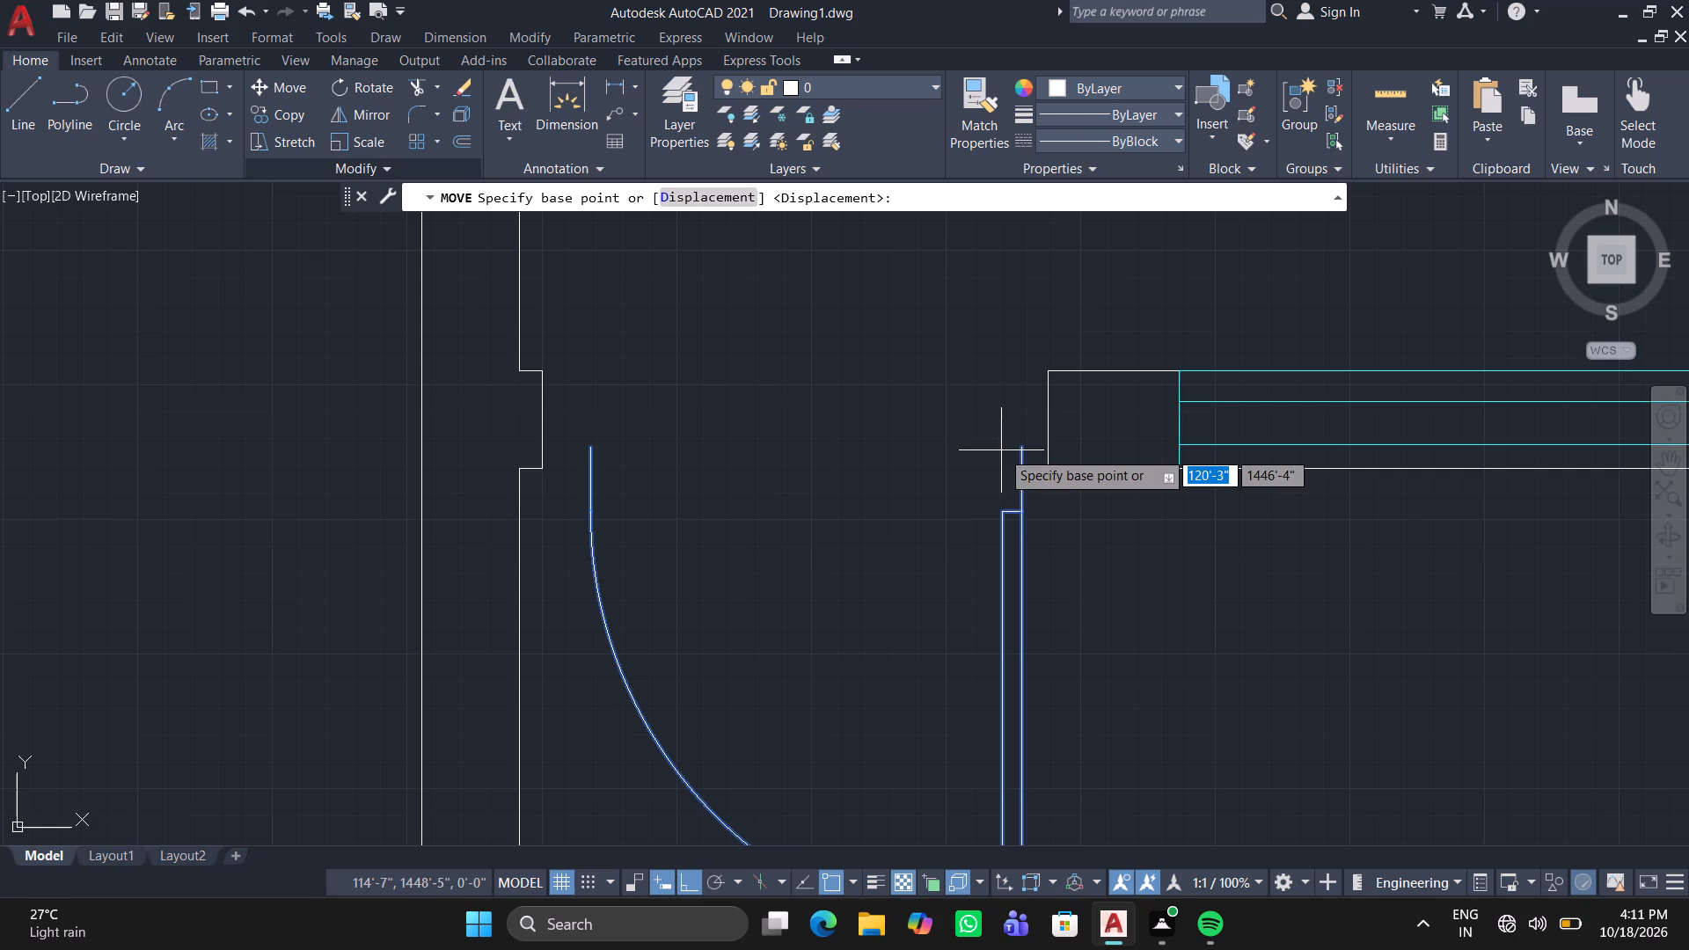
left_click(1018, 446)
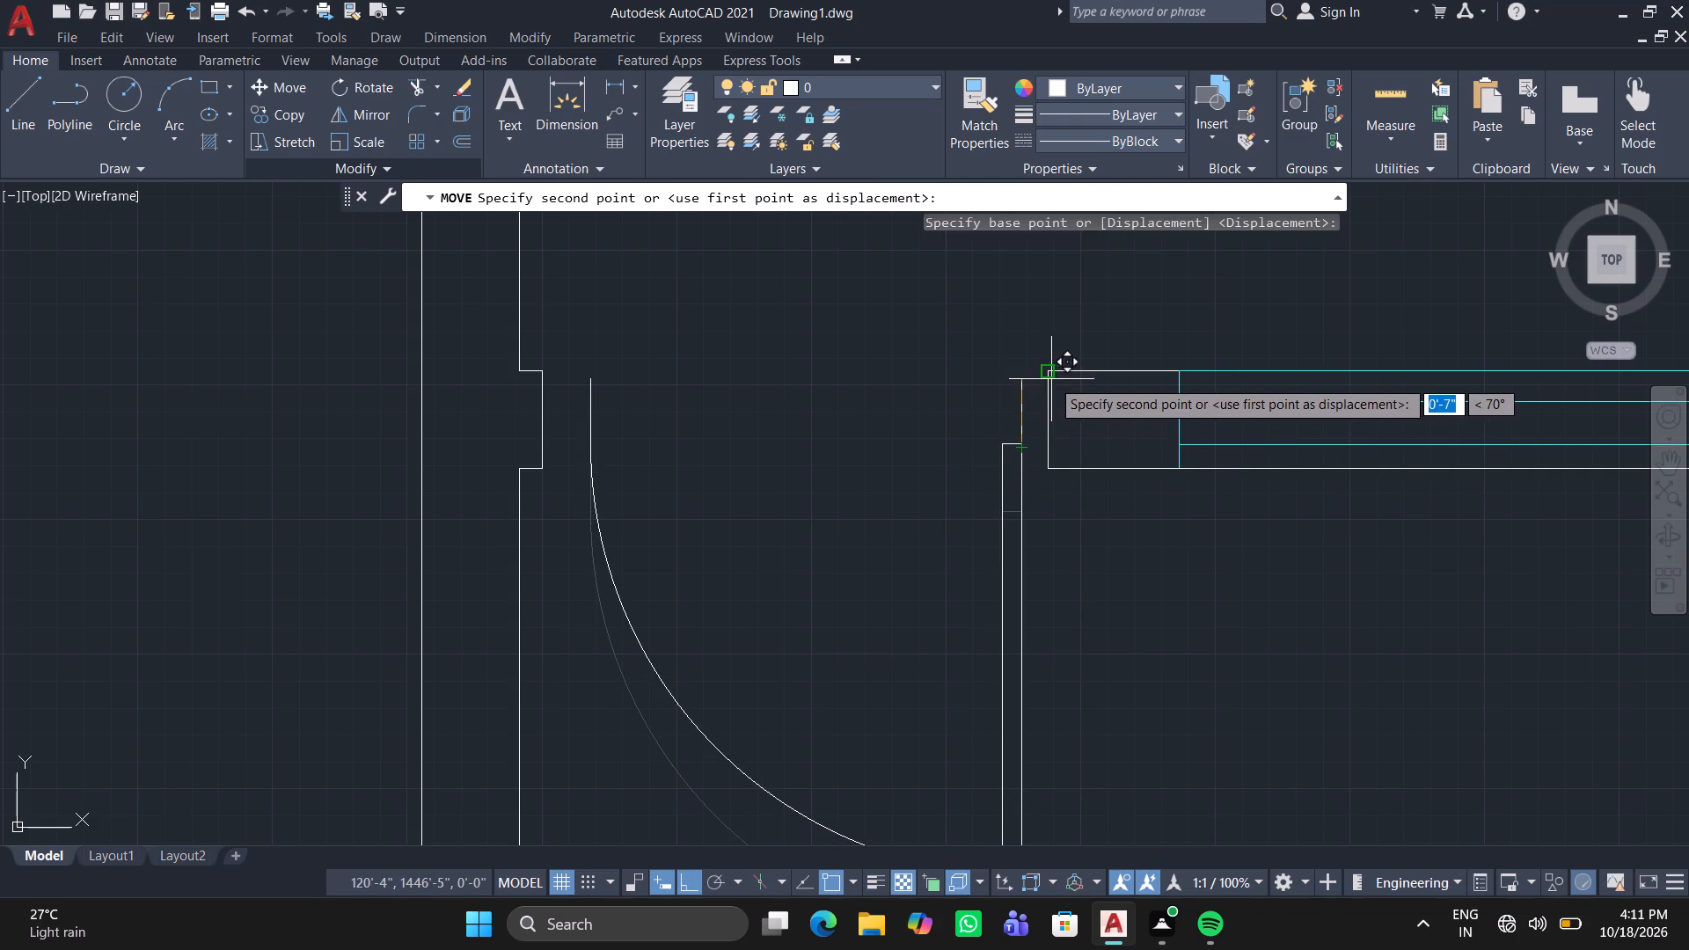
left_click(680, 869)
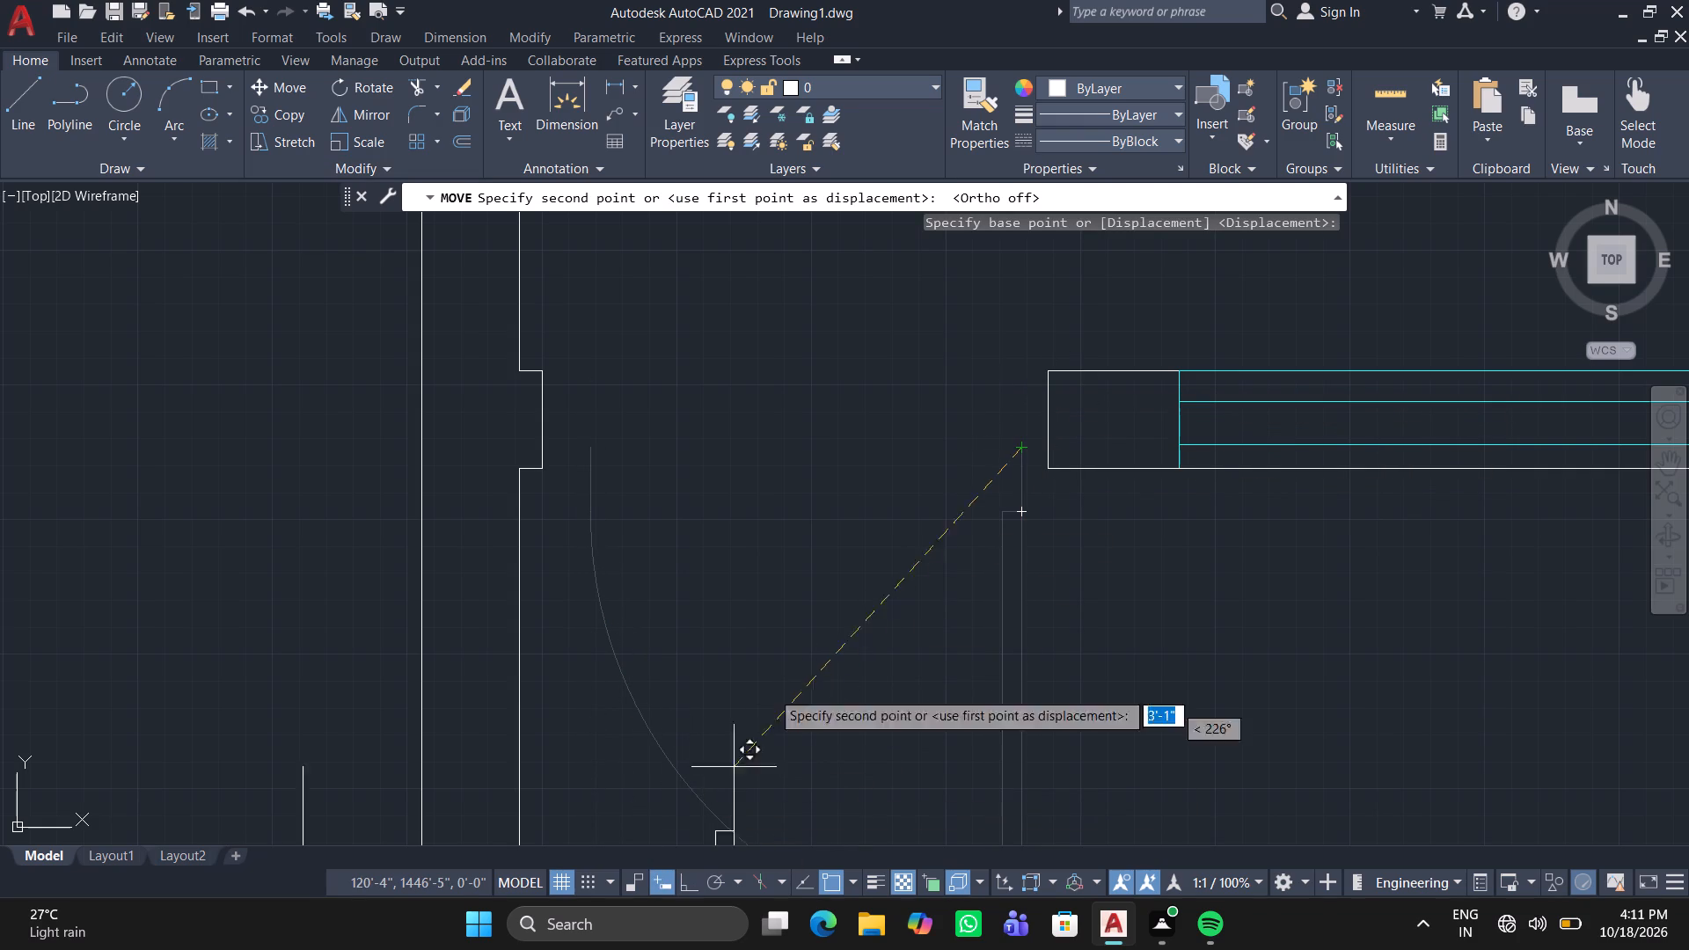
scroll(1031, 379, "up", 2)
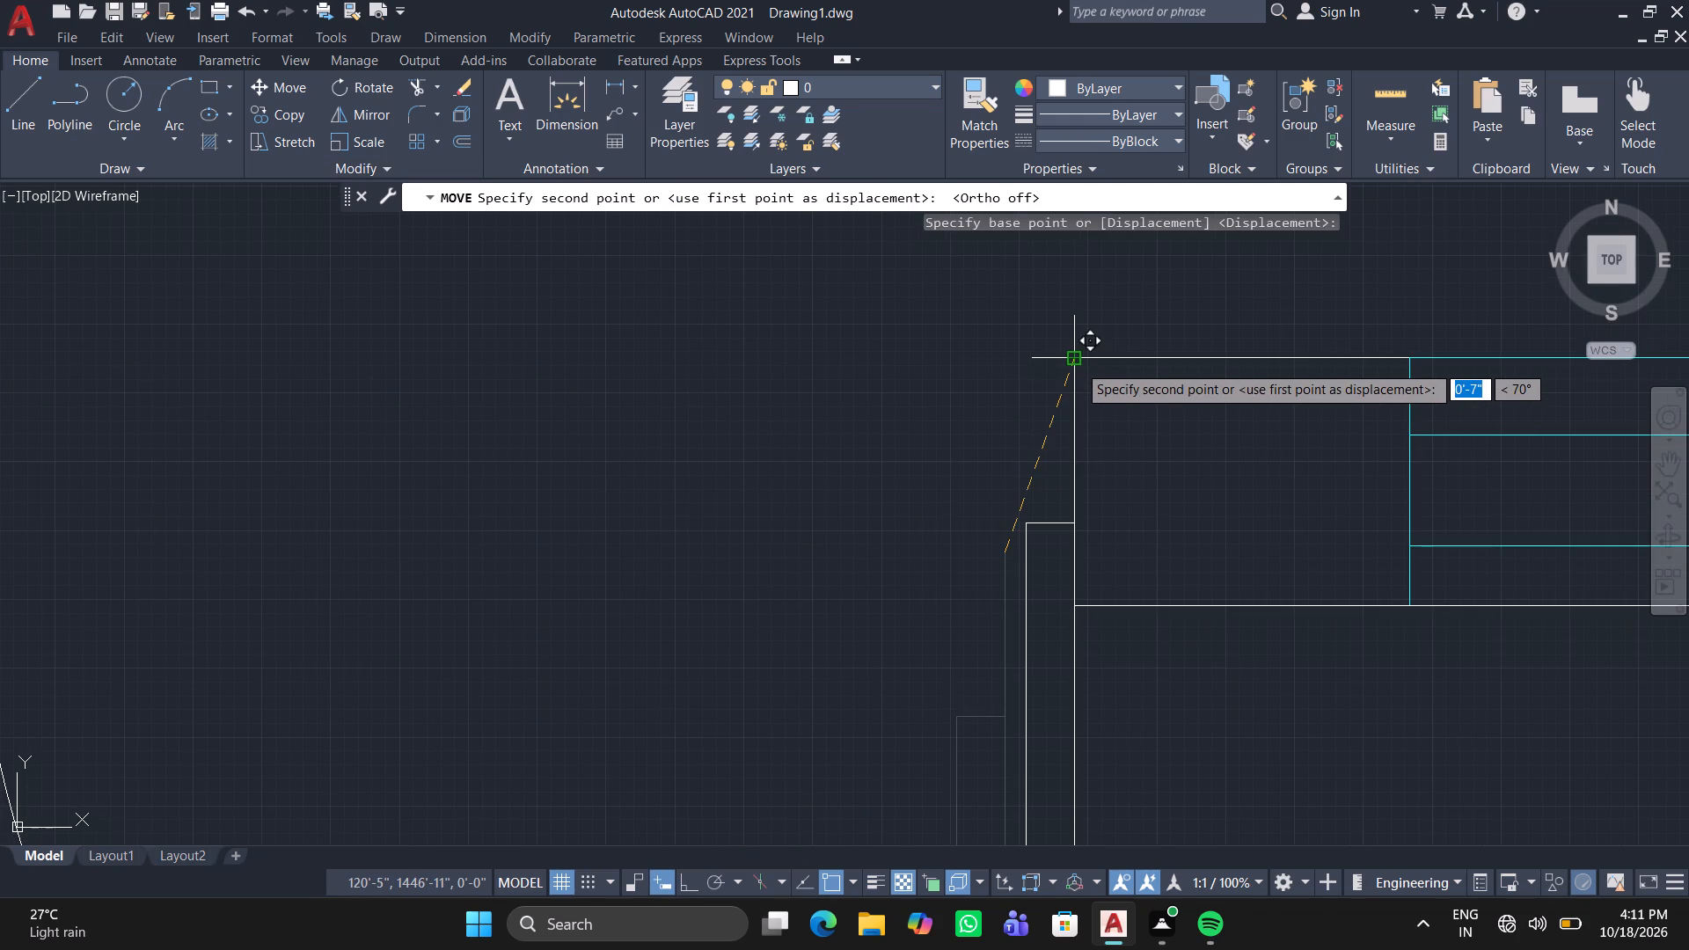
left_click(1078, 364)
Delete the short vertical cap line of the wall stub on the arc side of the left door.
scroll(973, 402, "down", 4)
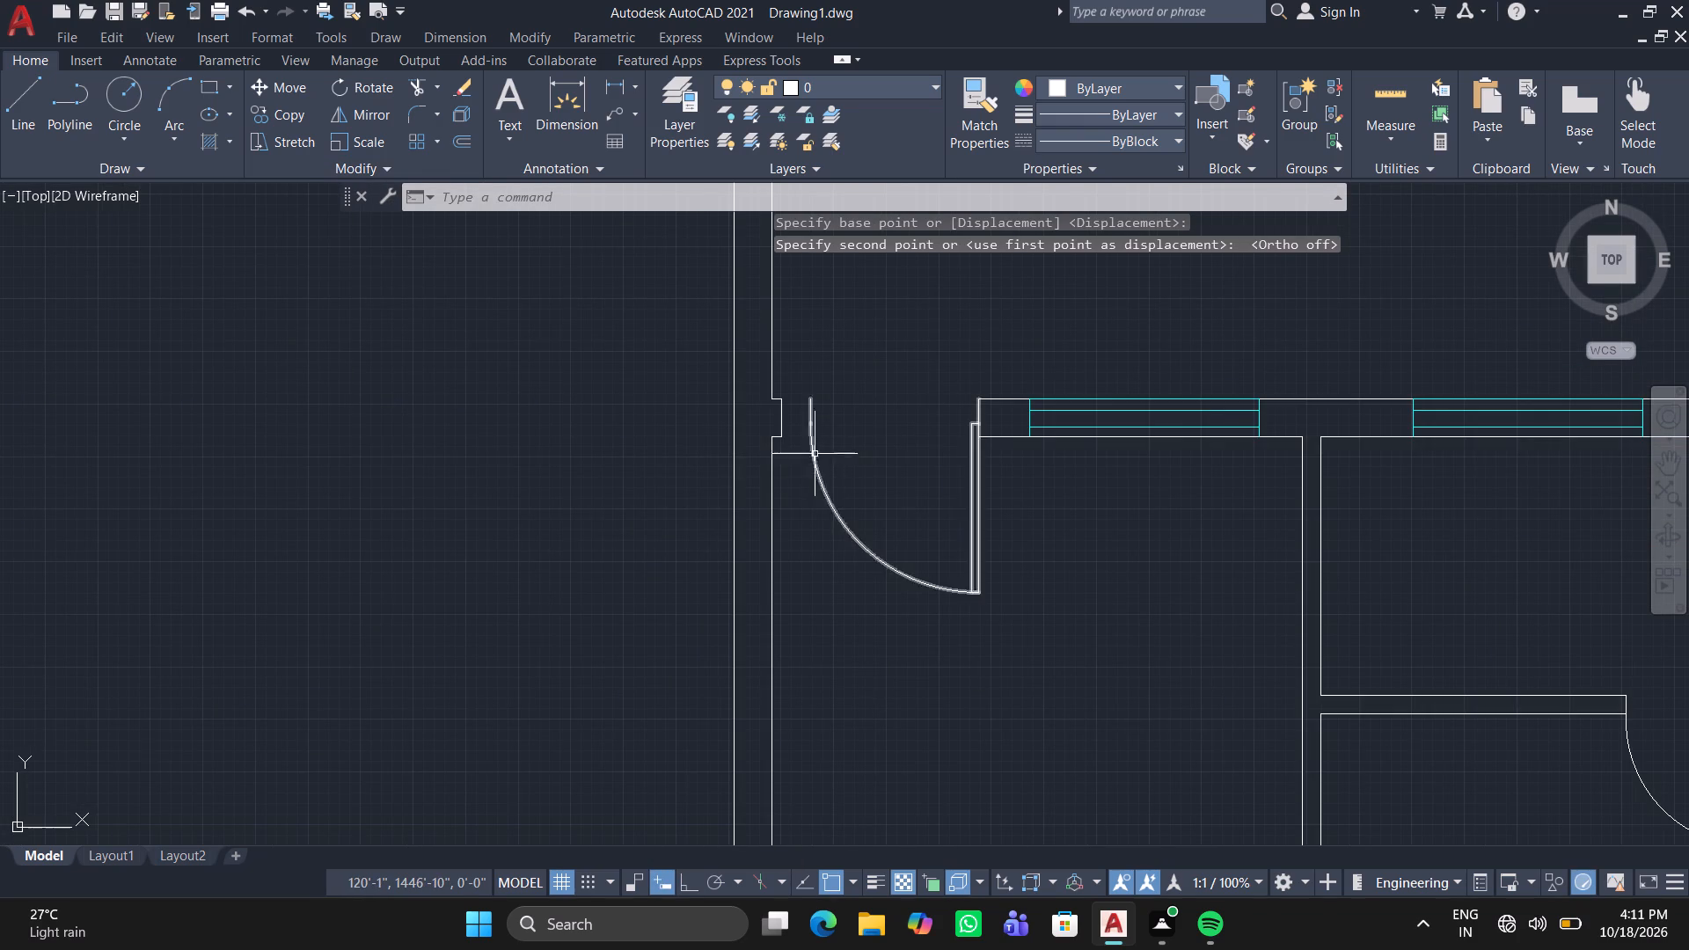
scroll(799, 423, "up", 3)
left_click(721, 412)
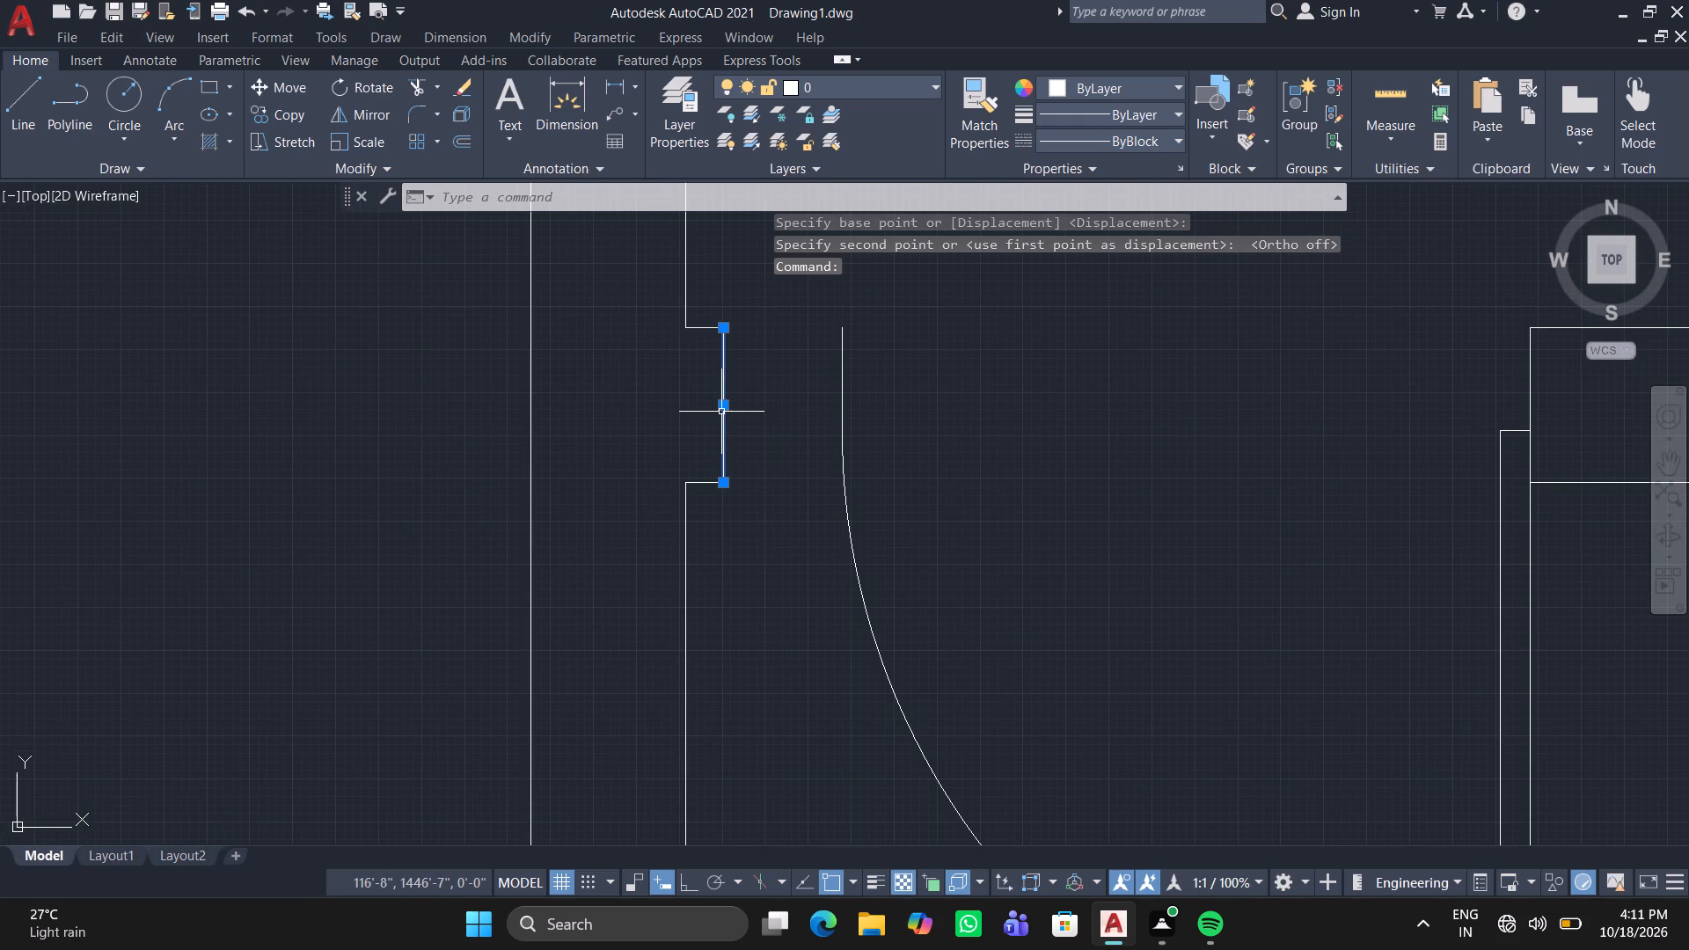
key("Delete")
Draw two horizontal lines from the wall stub's lower and upper edges past the left door's arc side, with Ortho on for the upper one.
key("l")
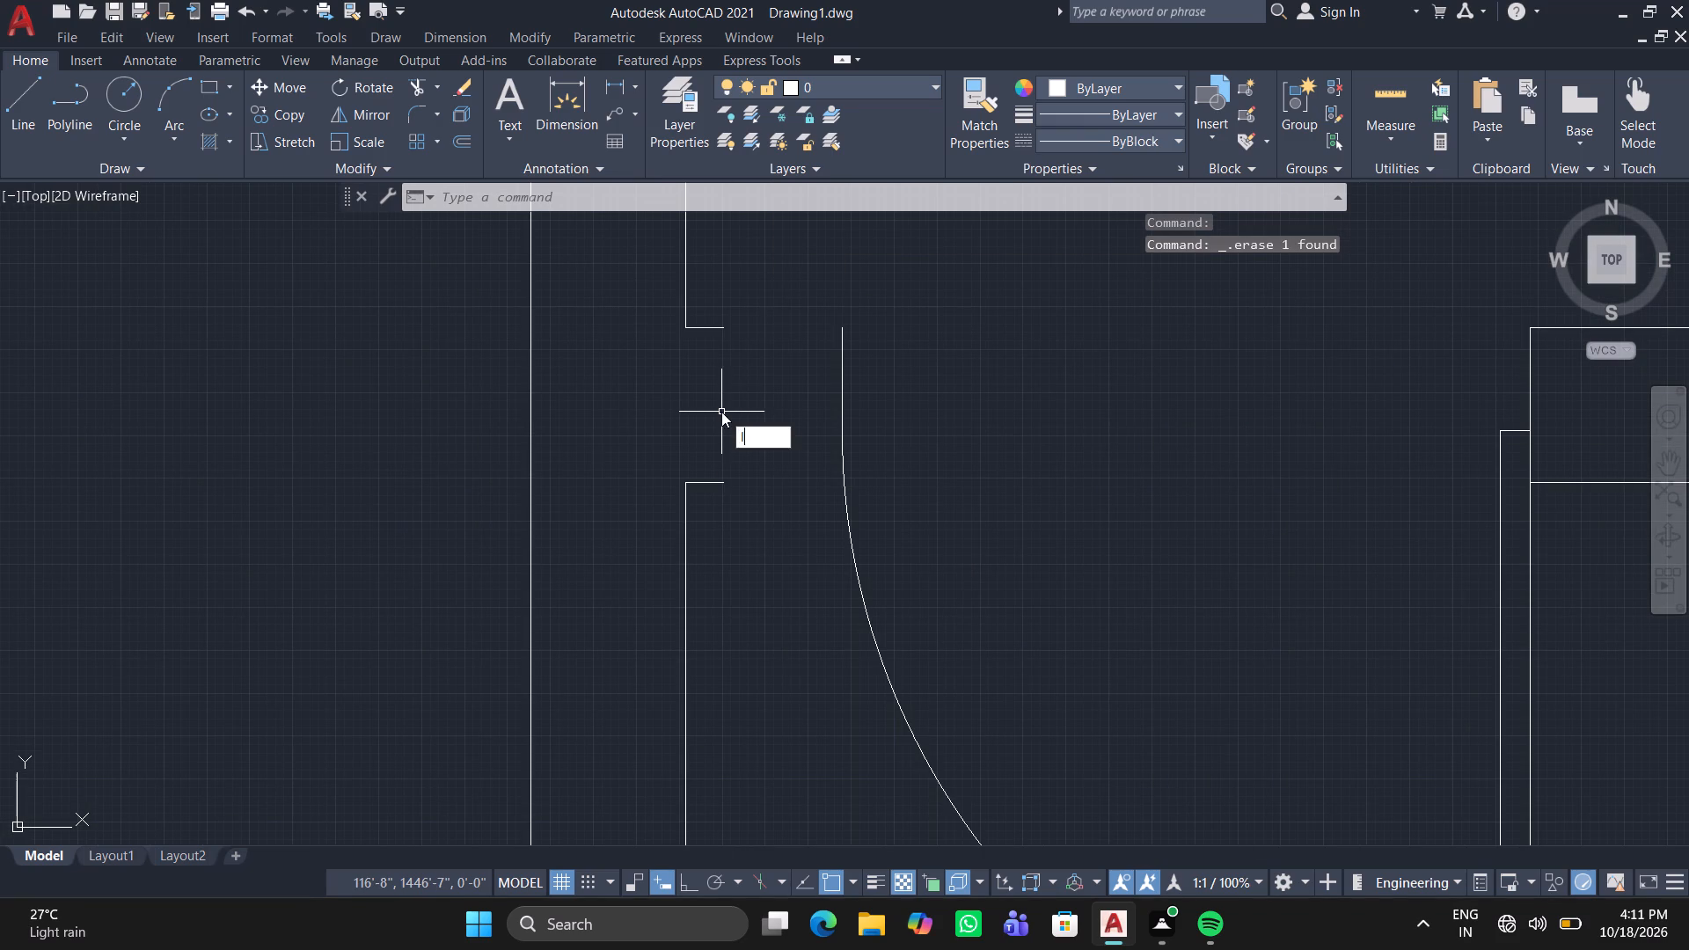
key("Return")
left_click(723, 487)
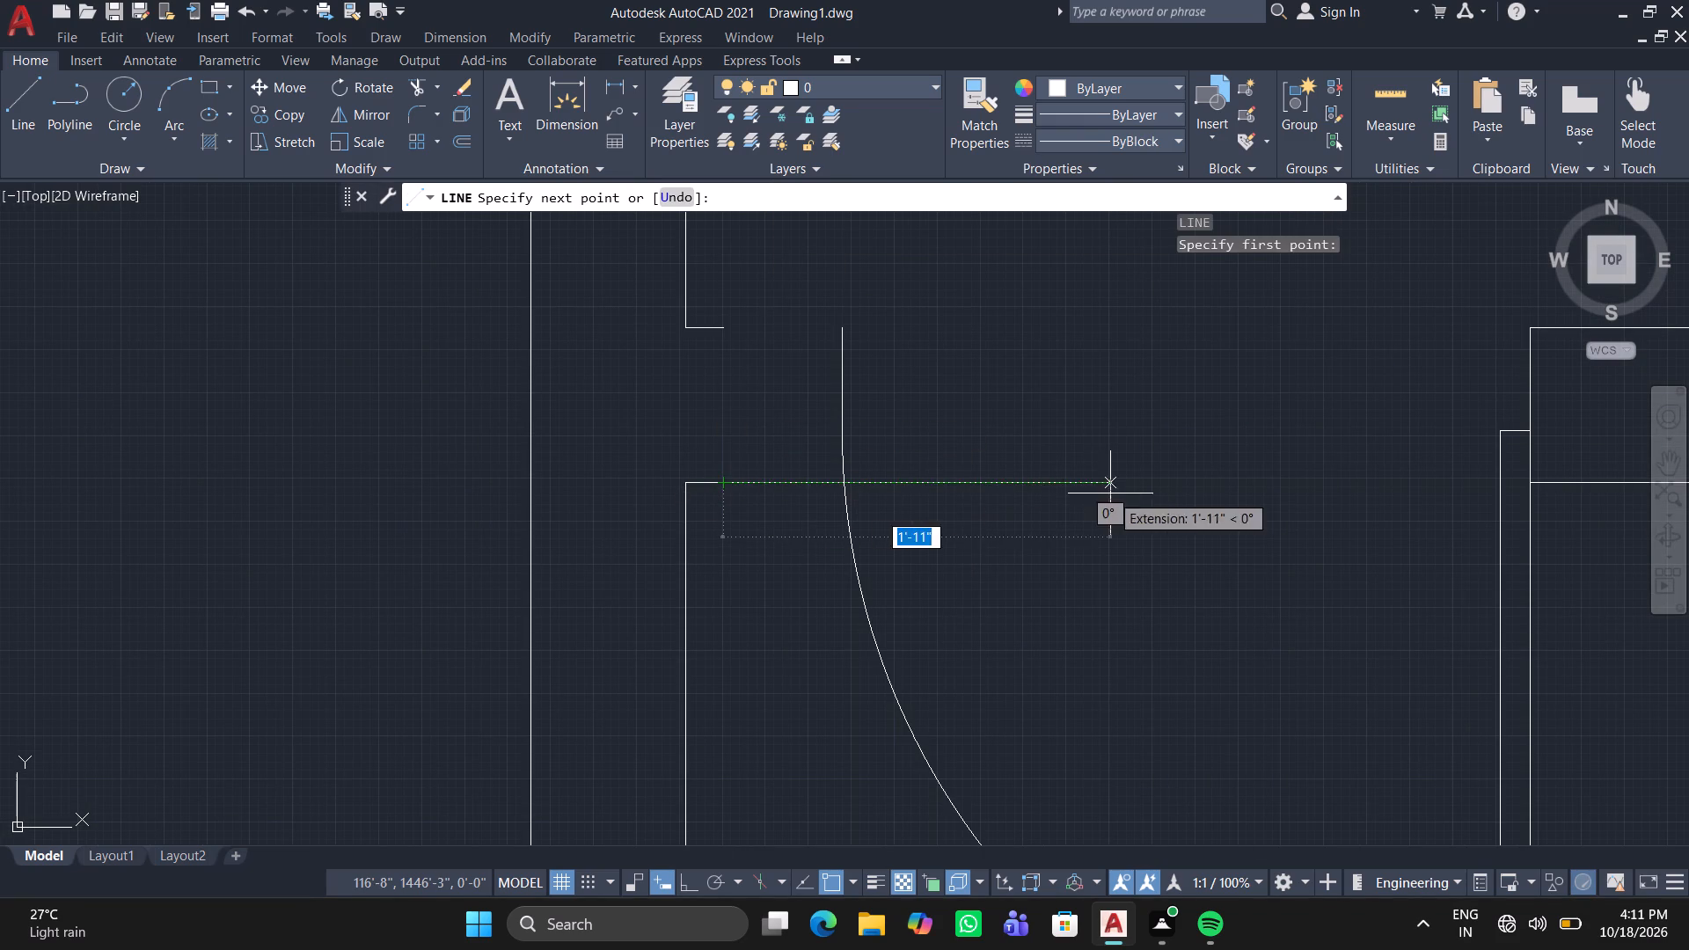
left_click(1110, 493)
key("space")
key("space")
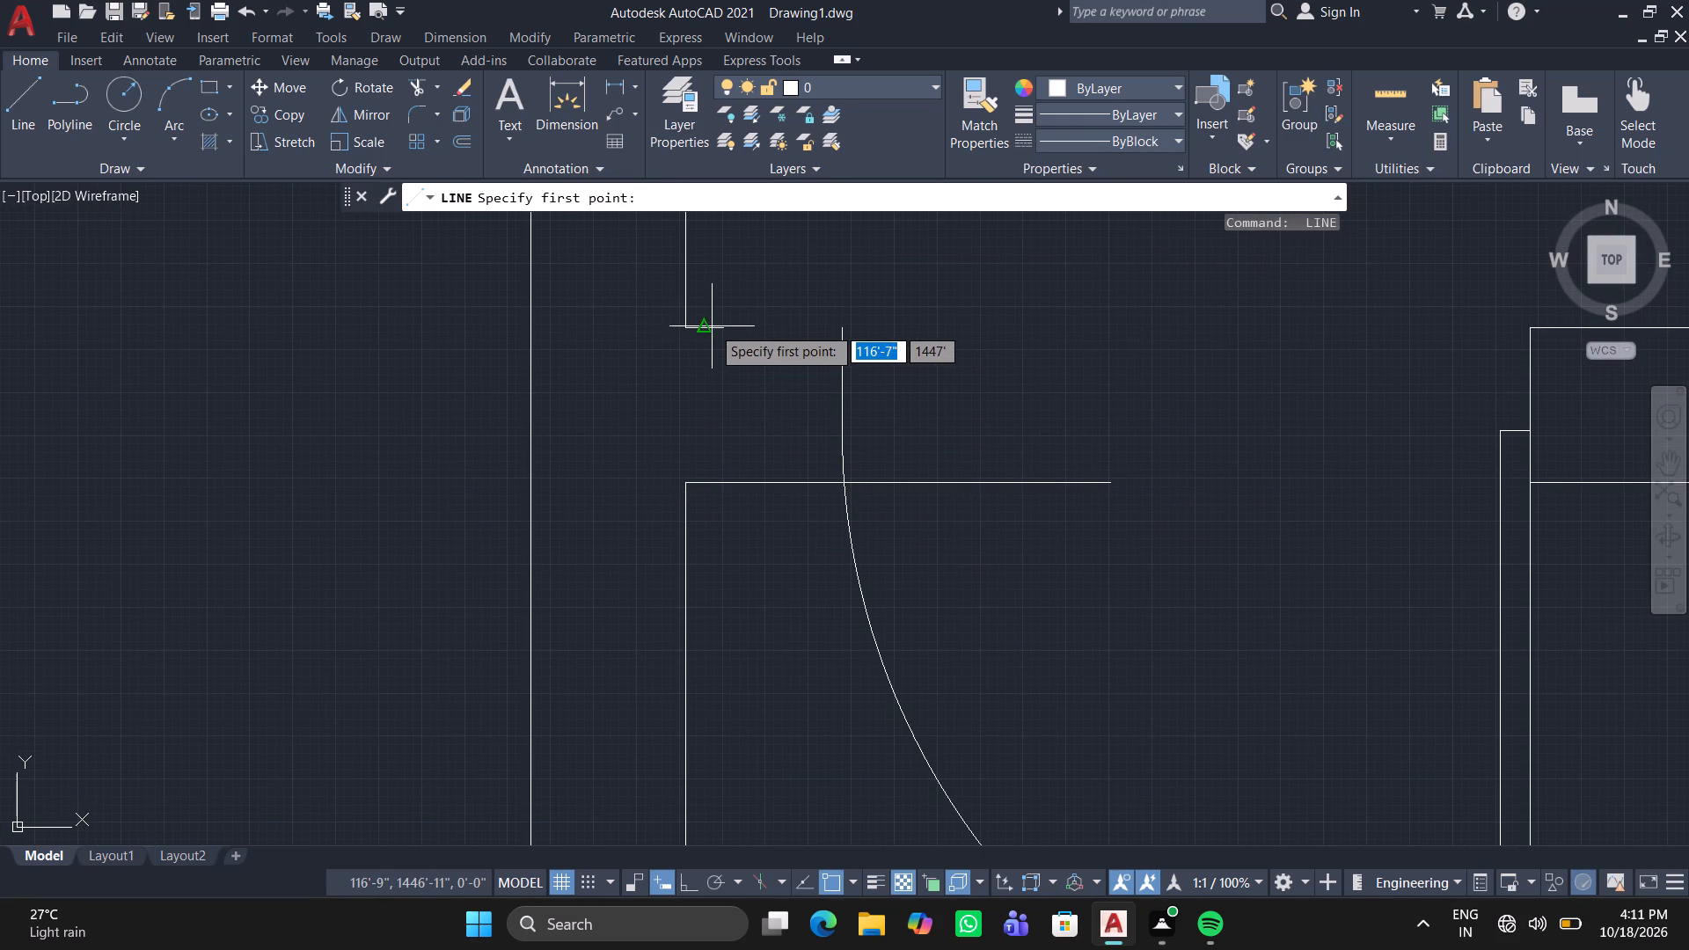
left_click(713, 329)
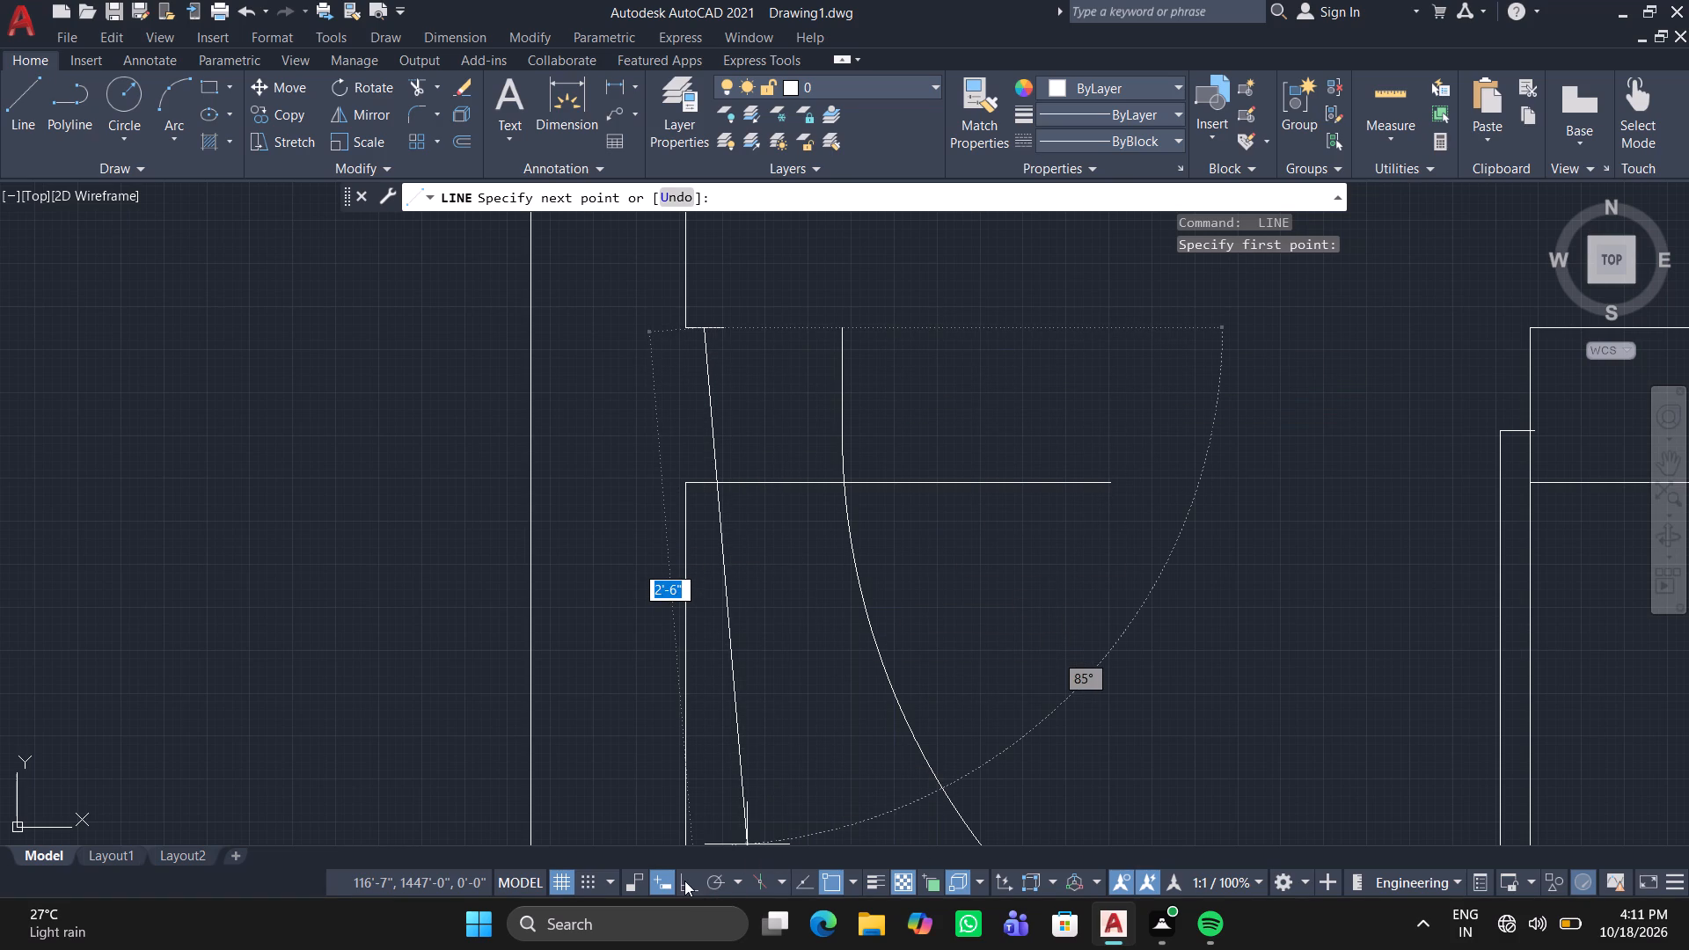
left_click(684, 881)
left_click(1171, 359)
key("space")
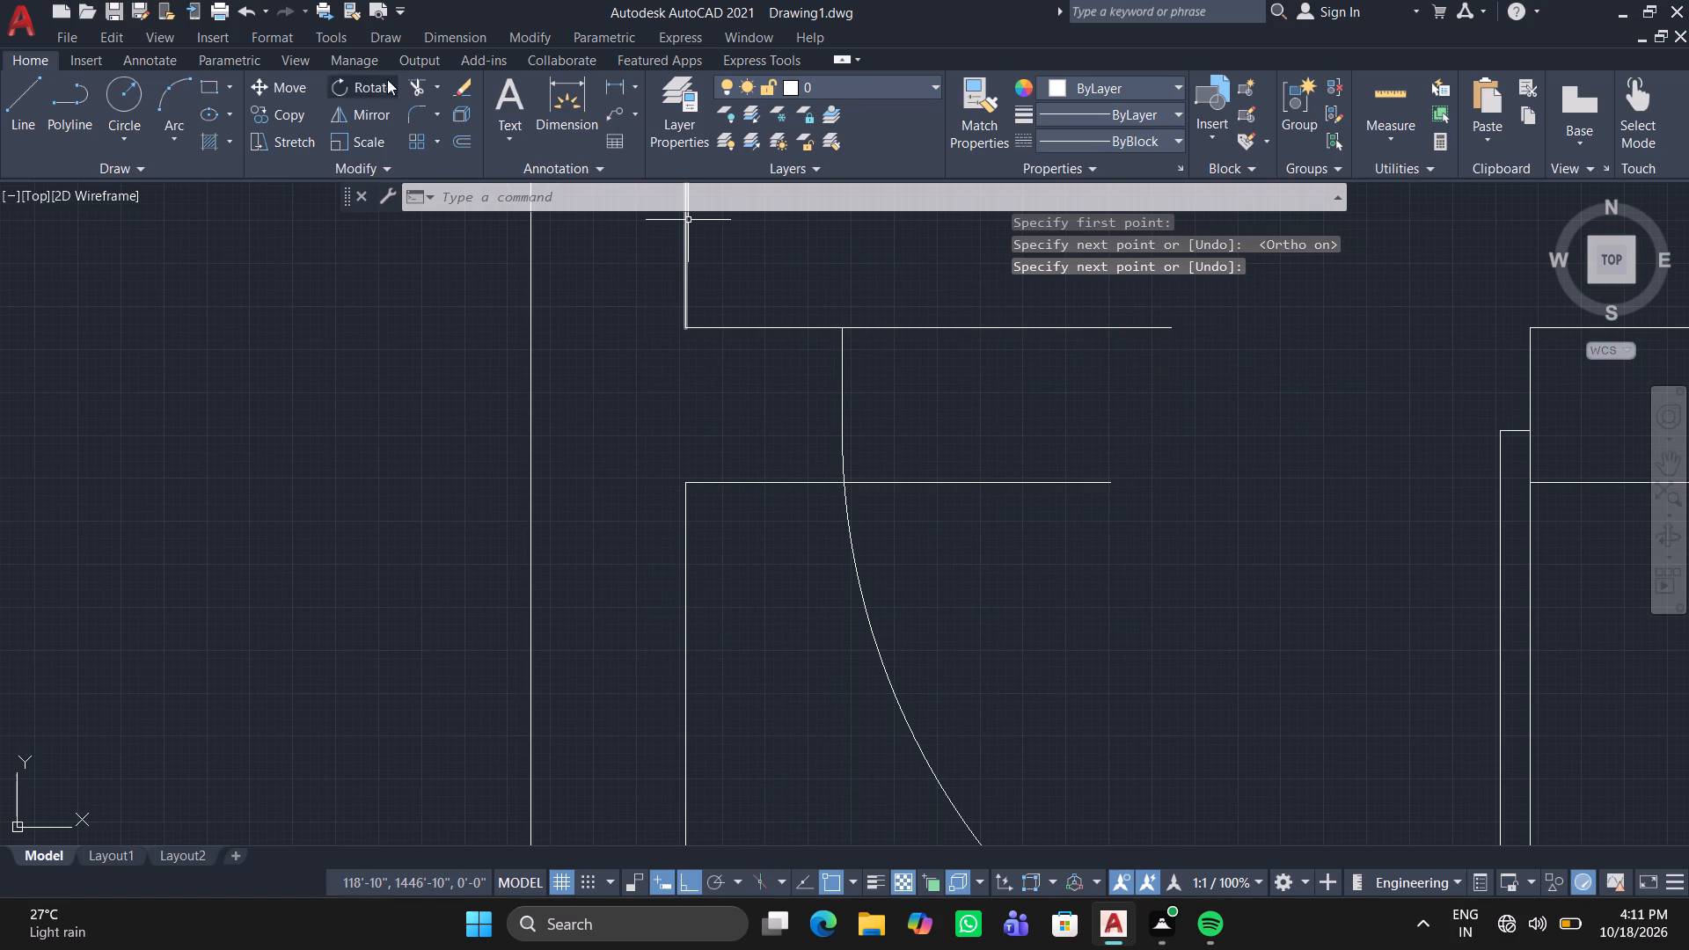
Trim both new wall lines where they run past the arc side of the left door block.
left_click(414, 84)
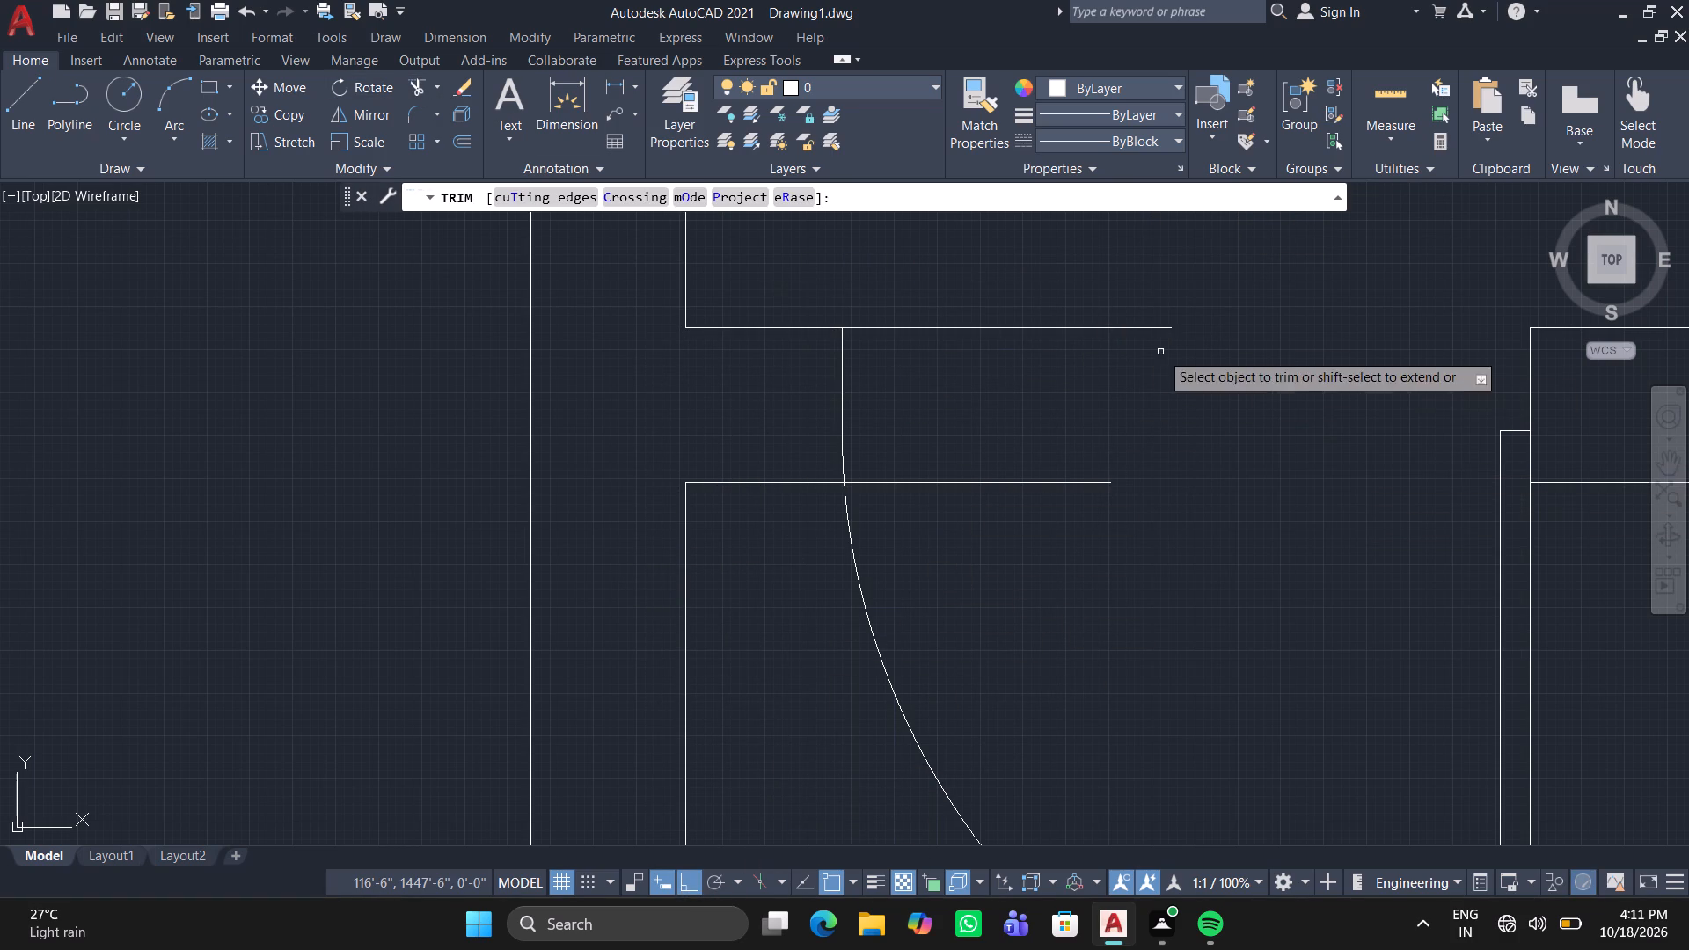
left_click(1038, 293)
left_click_drag(1038, 311, 998, 655)
left_click_drag(986, 571, 1040, 296)
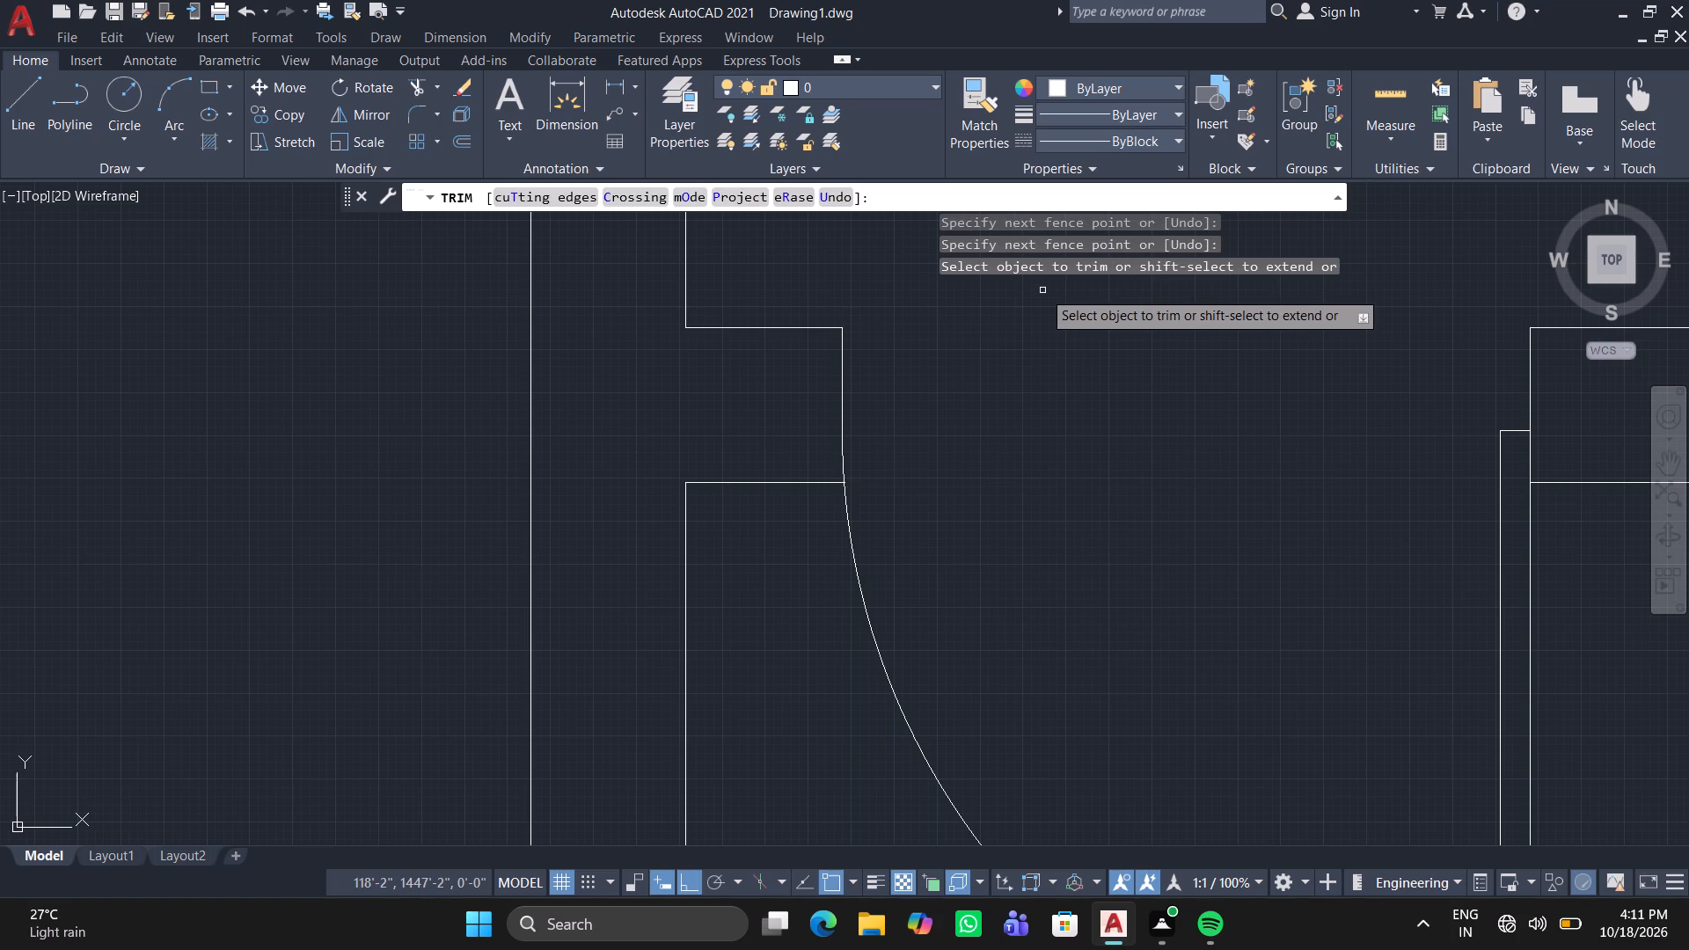
key("Return")
Save the drawing as 11 in the Documents folder.
scroll(1144, 504, "down", 5)
scroll(1168, 712, "down", 4)
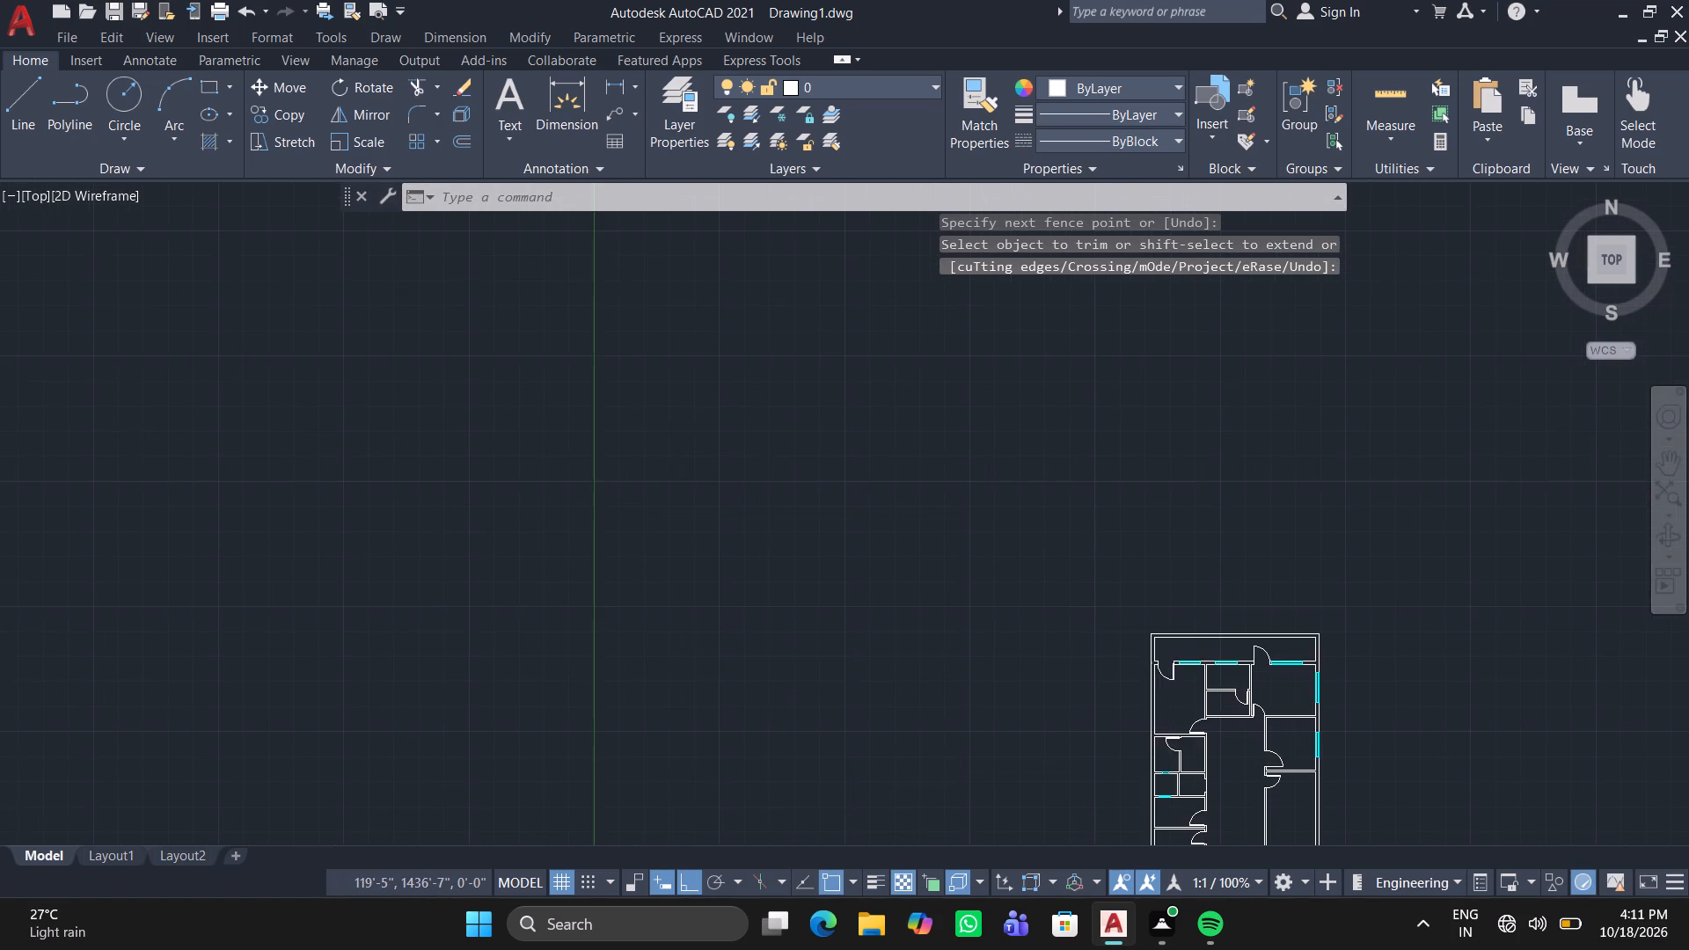
middle_click_drag(1147, 677, 850, 472)
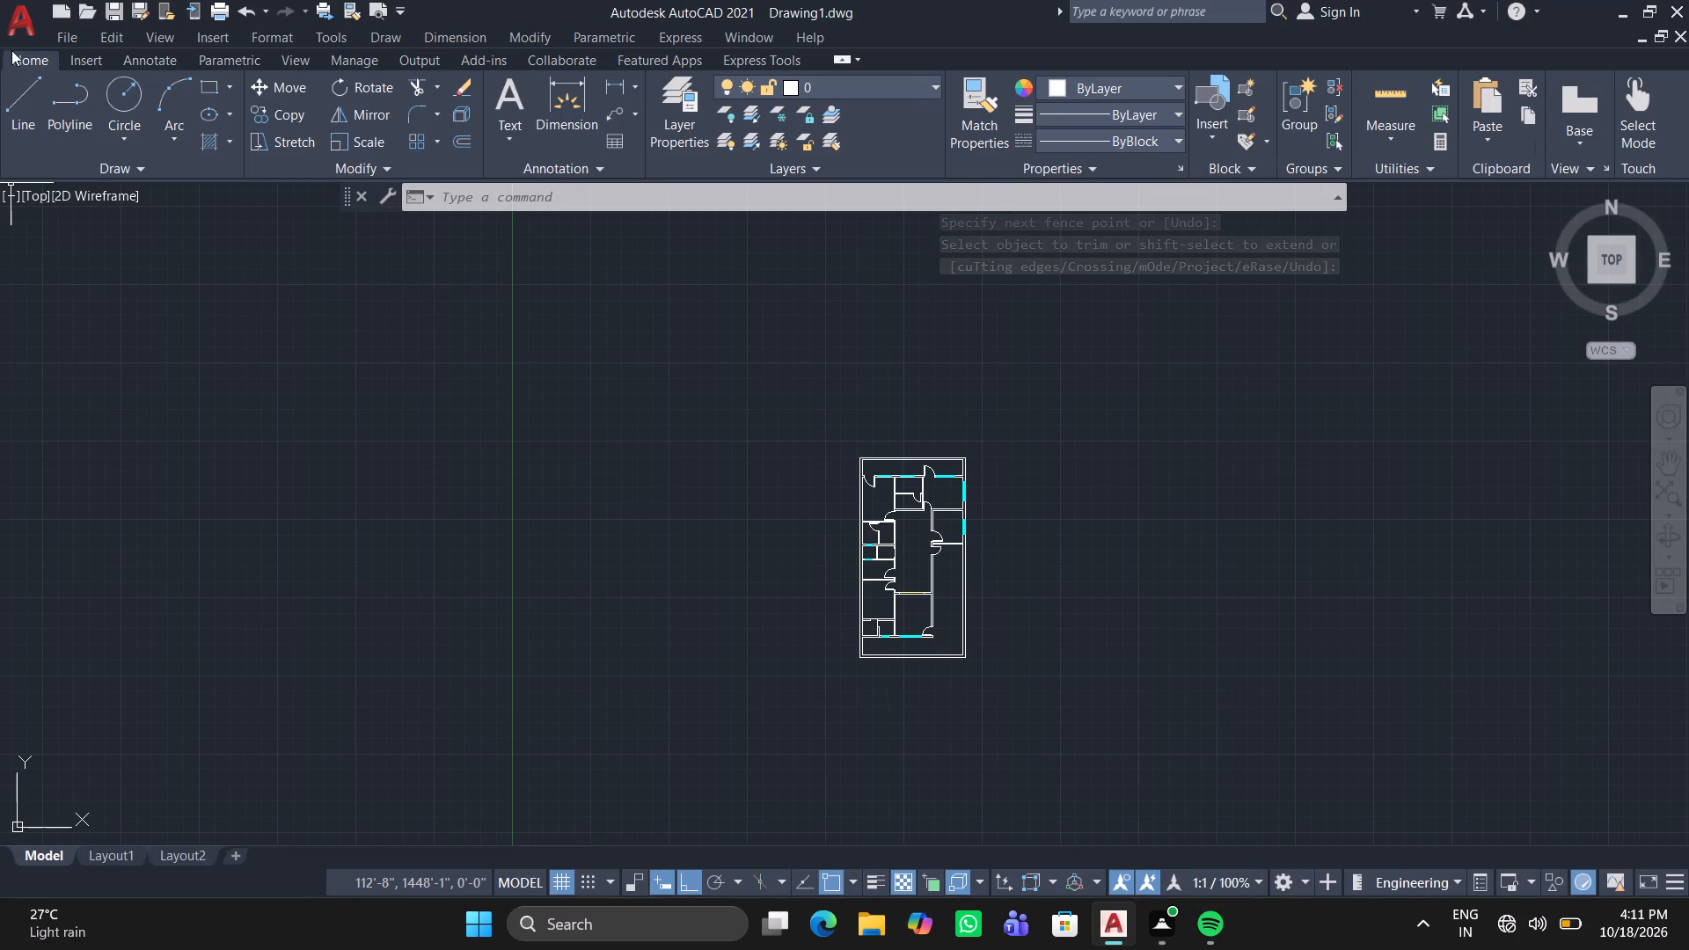
left_click(30, 27)
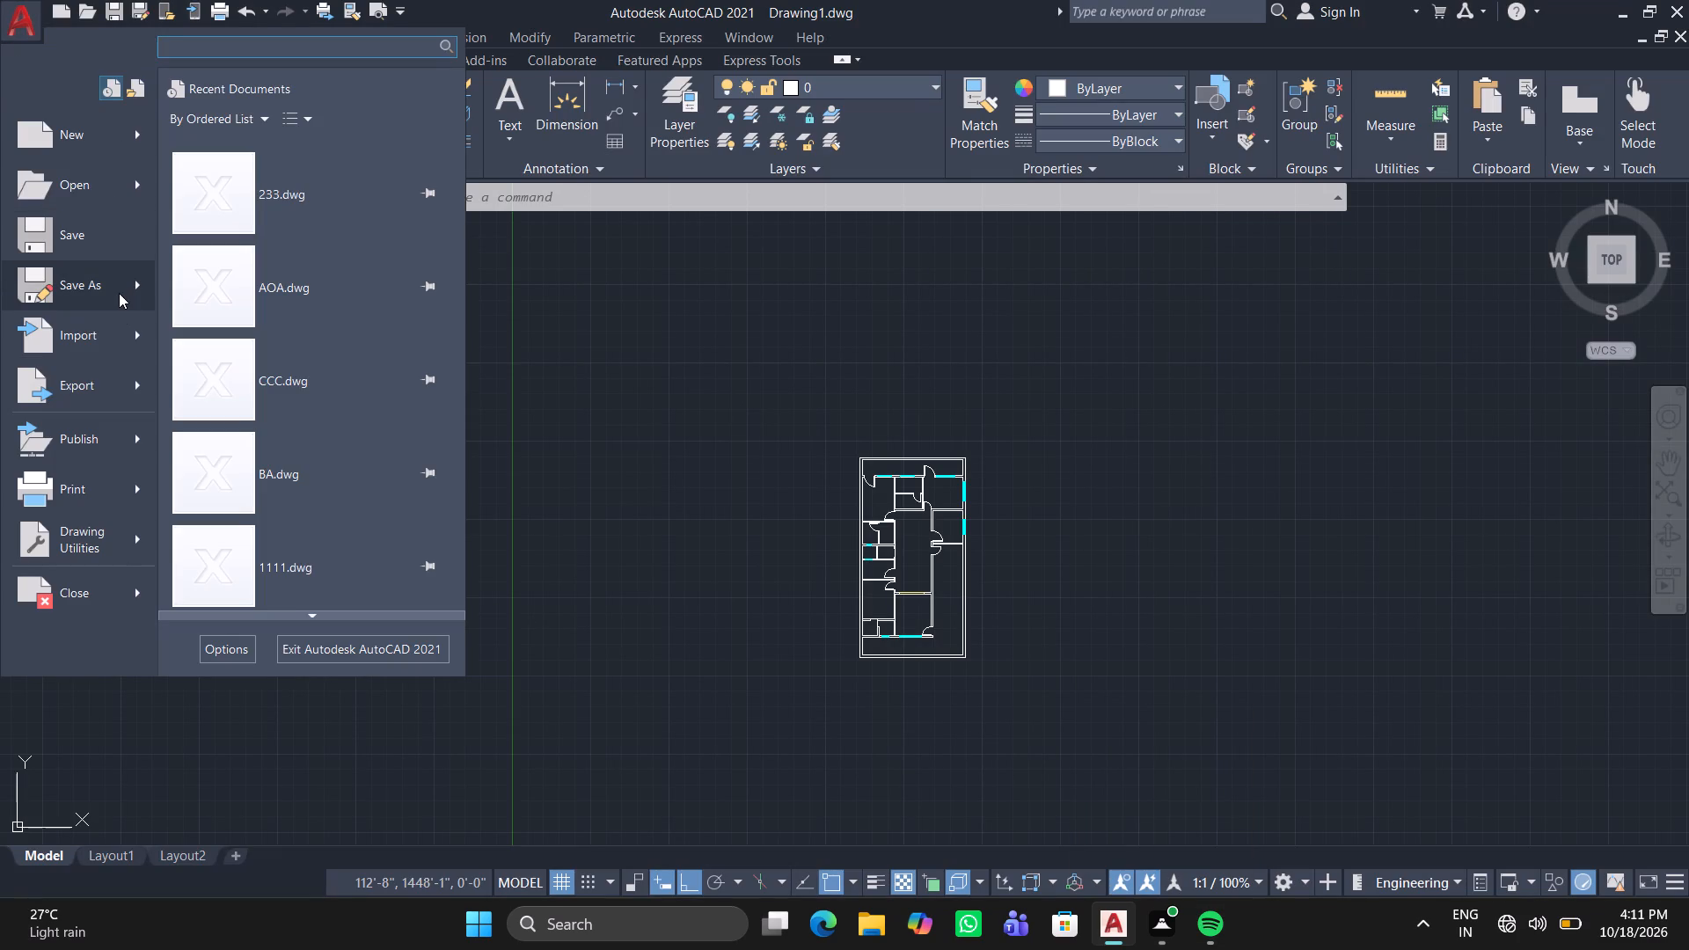
left_click(119, 293)
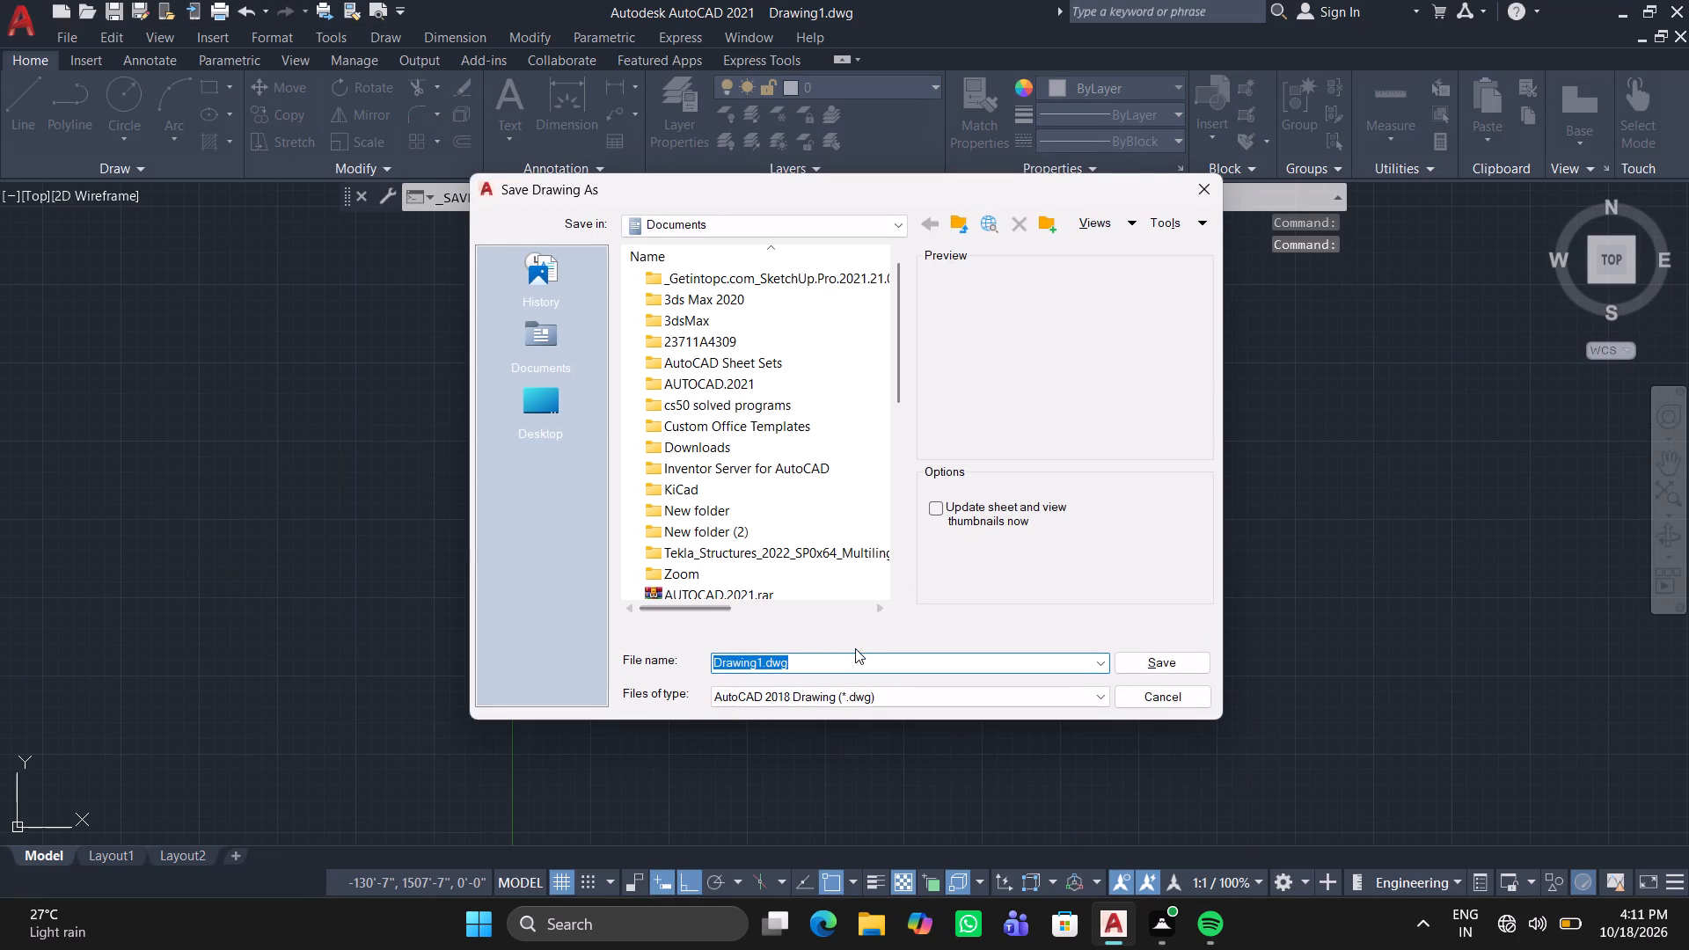
key("BackSpace")
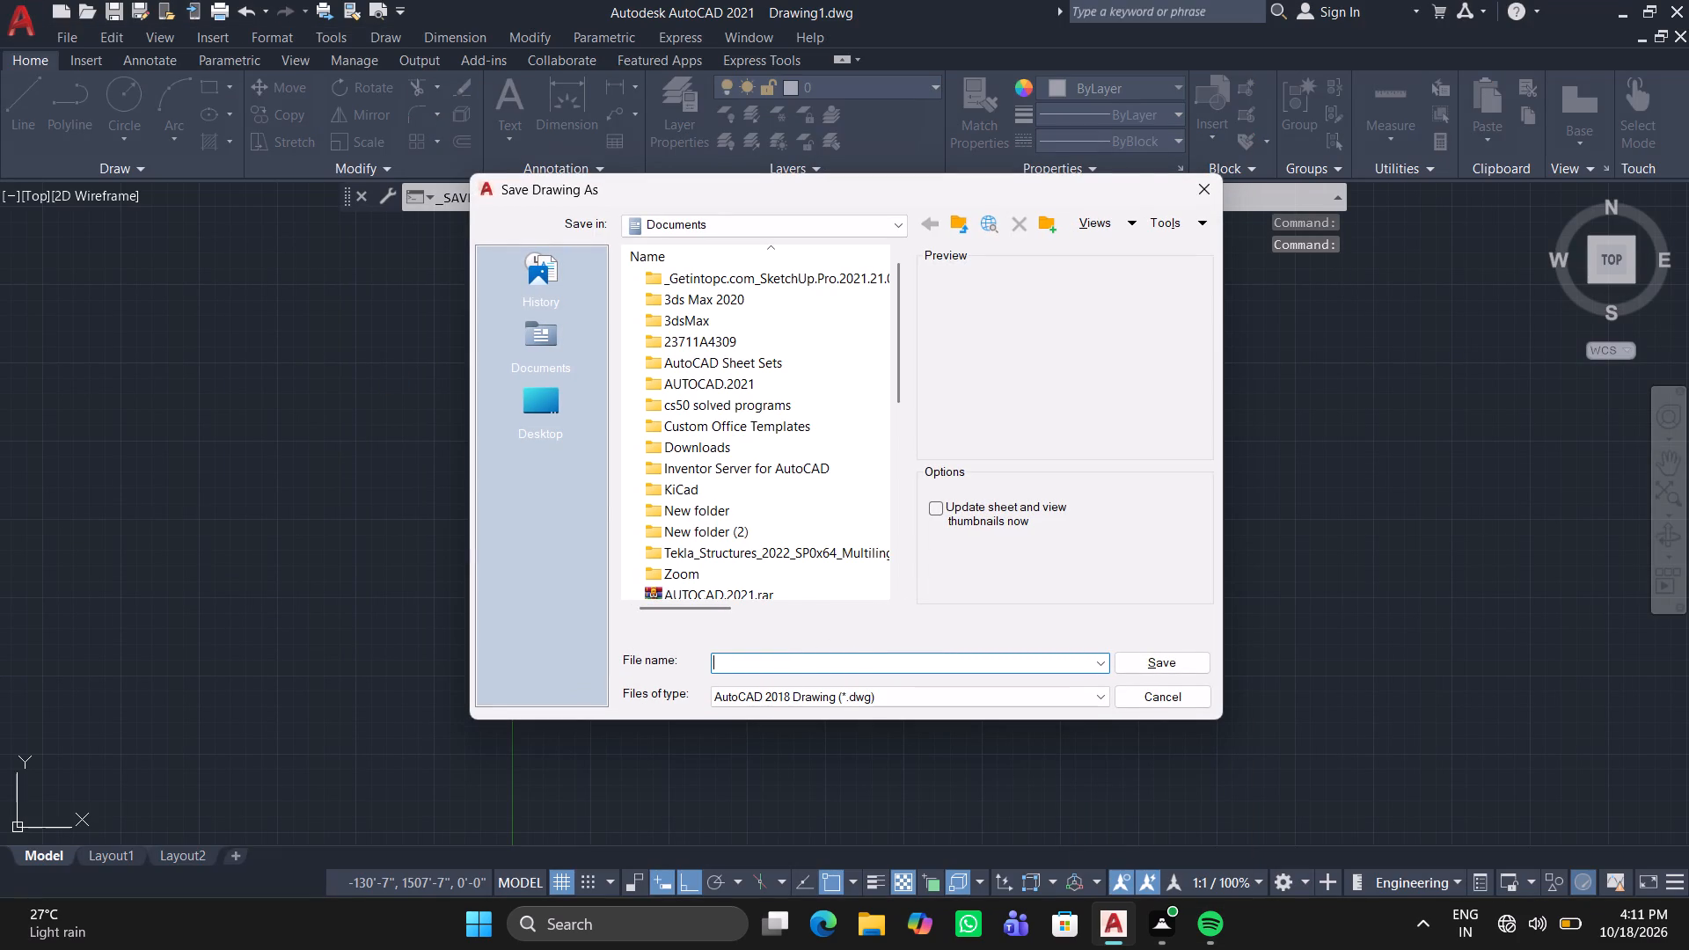
key("1")
key("1")
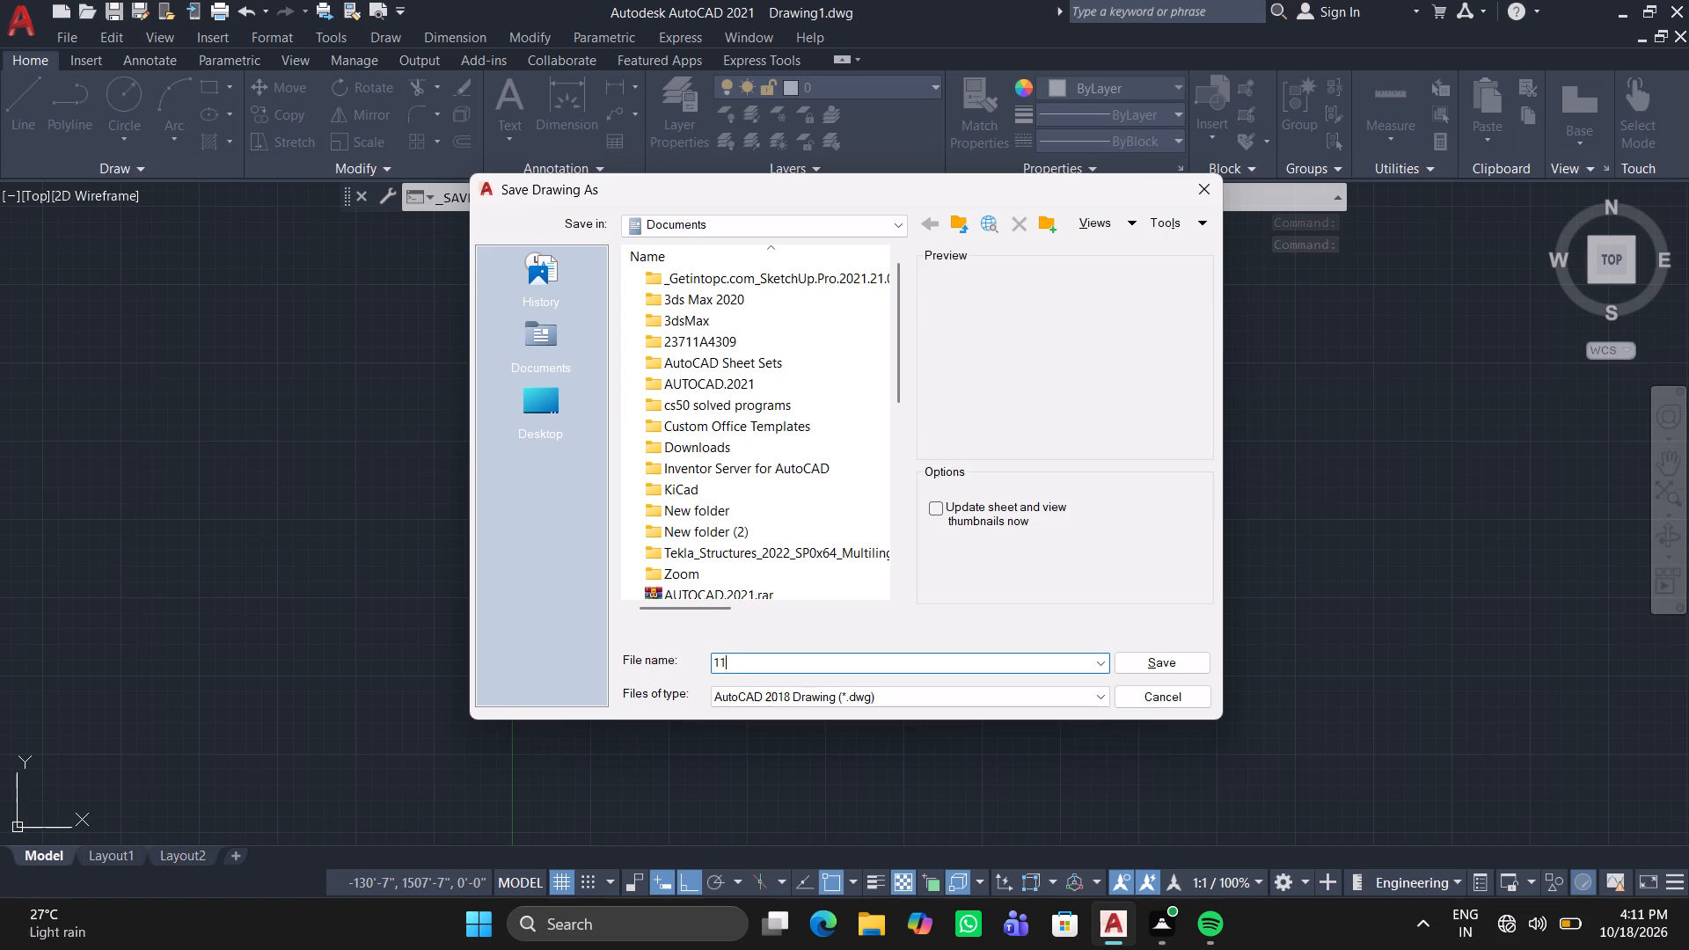
key("Return")
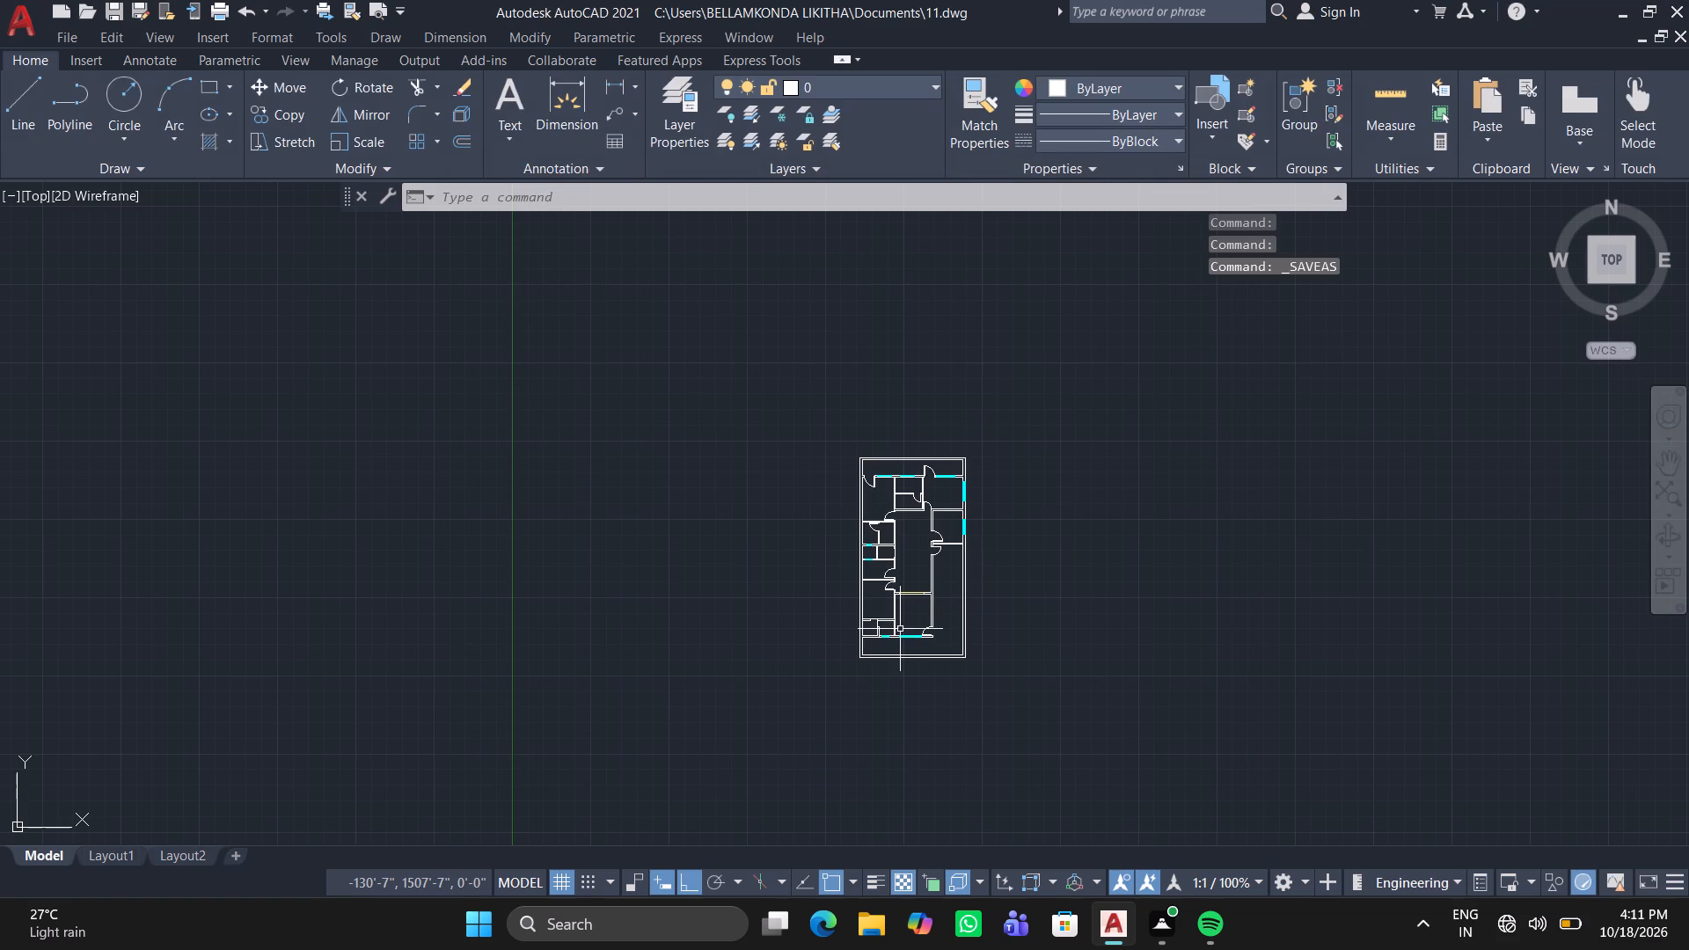
Set up a plot with the AutoCAD PDF (General Documentation).pc3 plotter and ISO A4 (297.00 x 210.00 MM) paper.
key("ctrl+p")
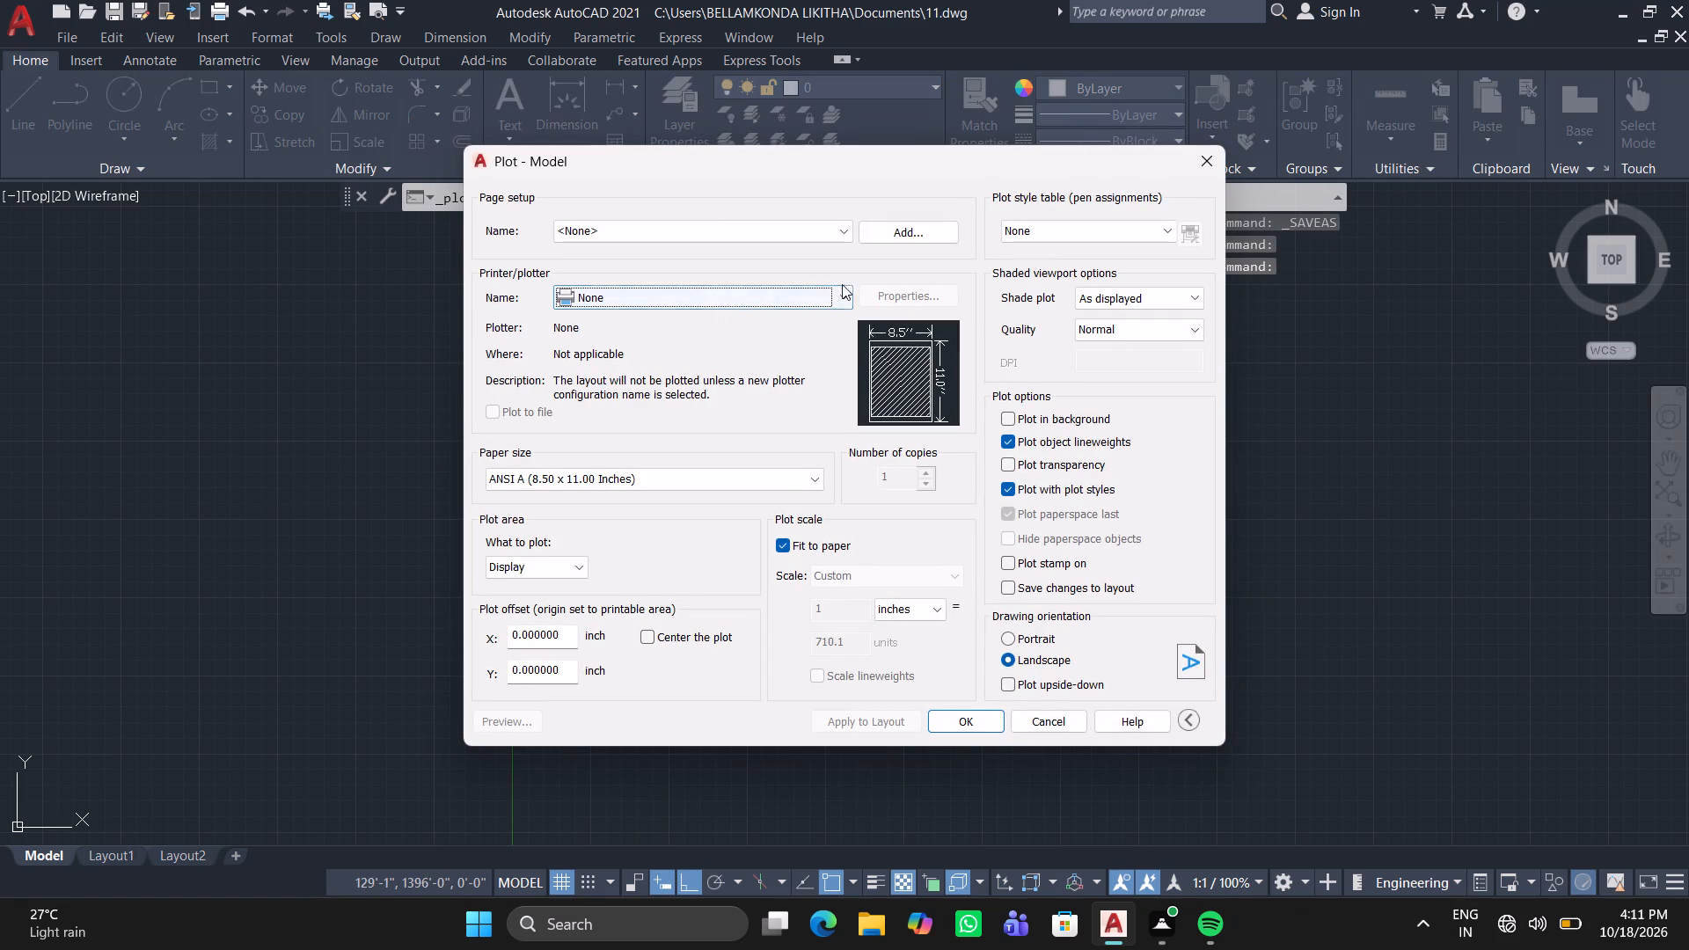
left_click(842, 292)
left_click(814, 371)
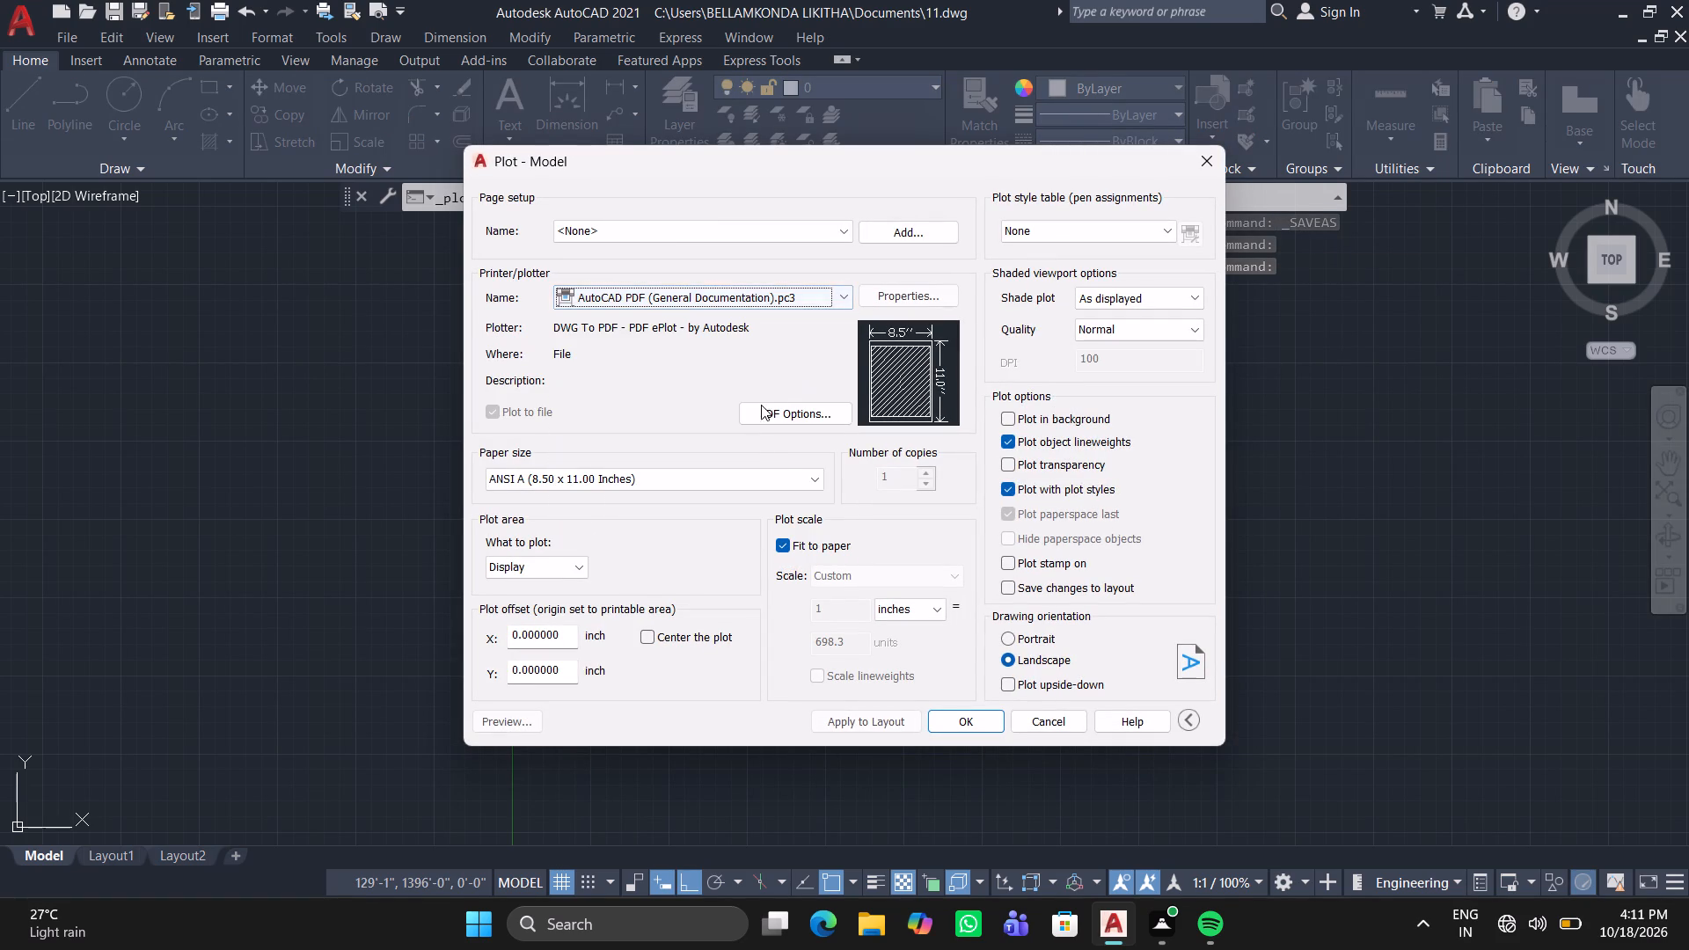
left_click(771, 476)
scroll(744, 480, "up", 1)
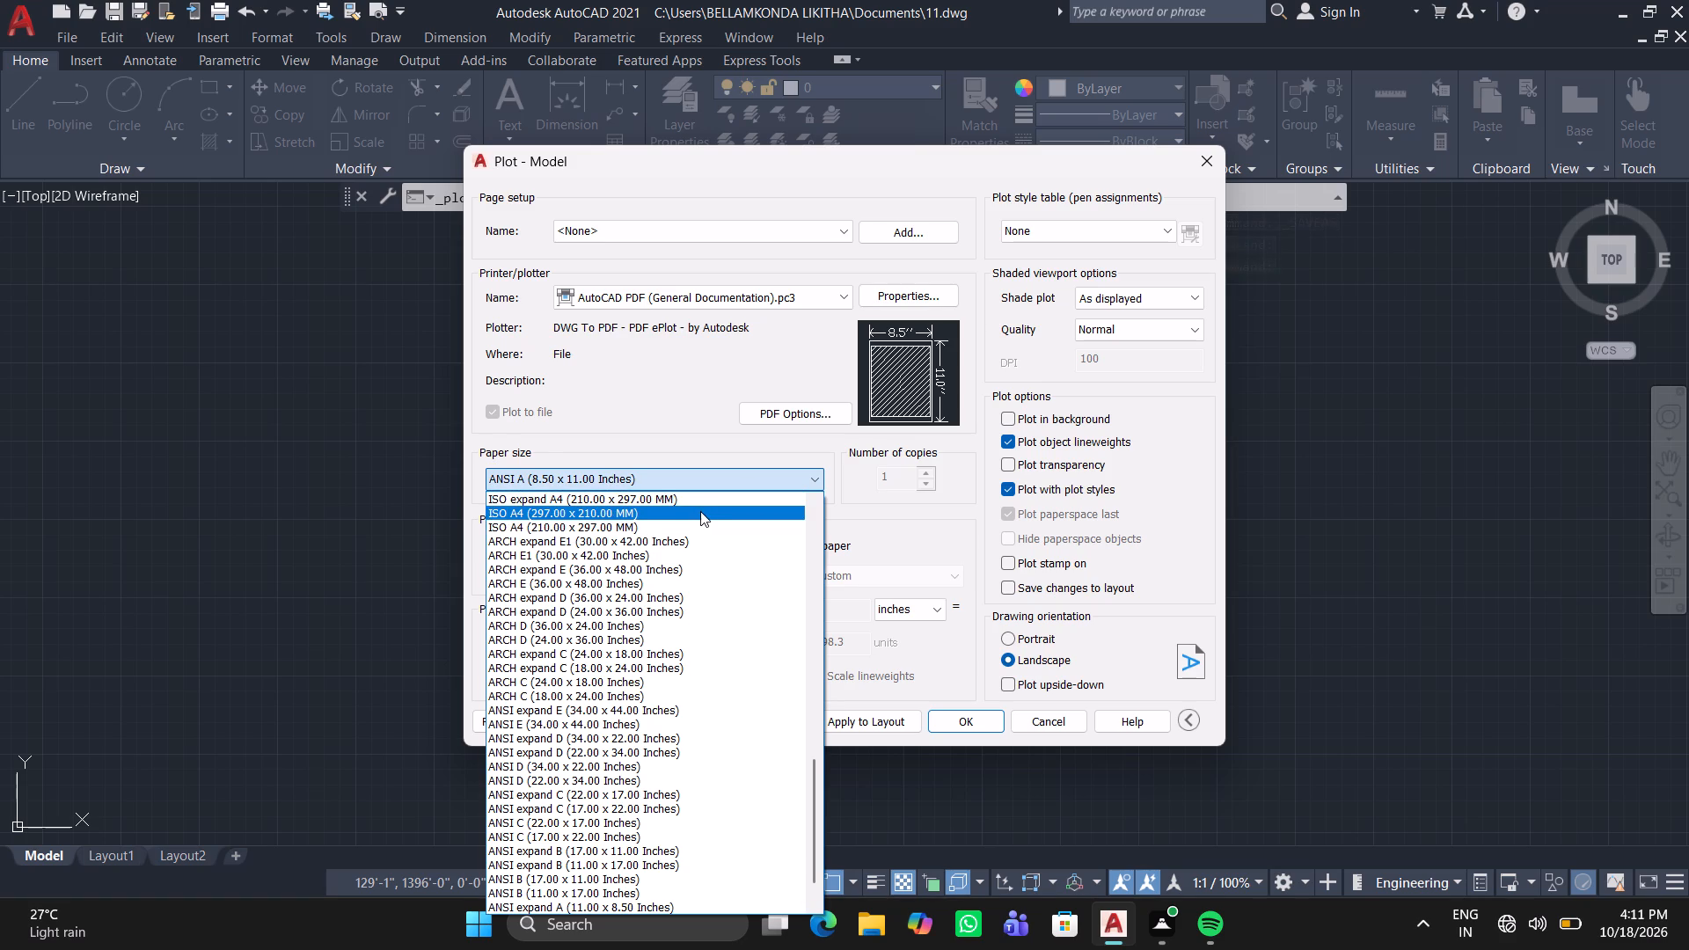
scroll(700, 511, "up", 1)
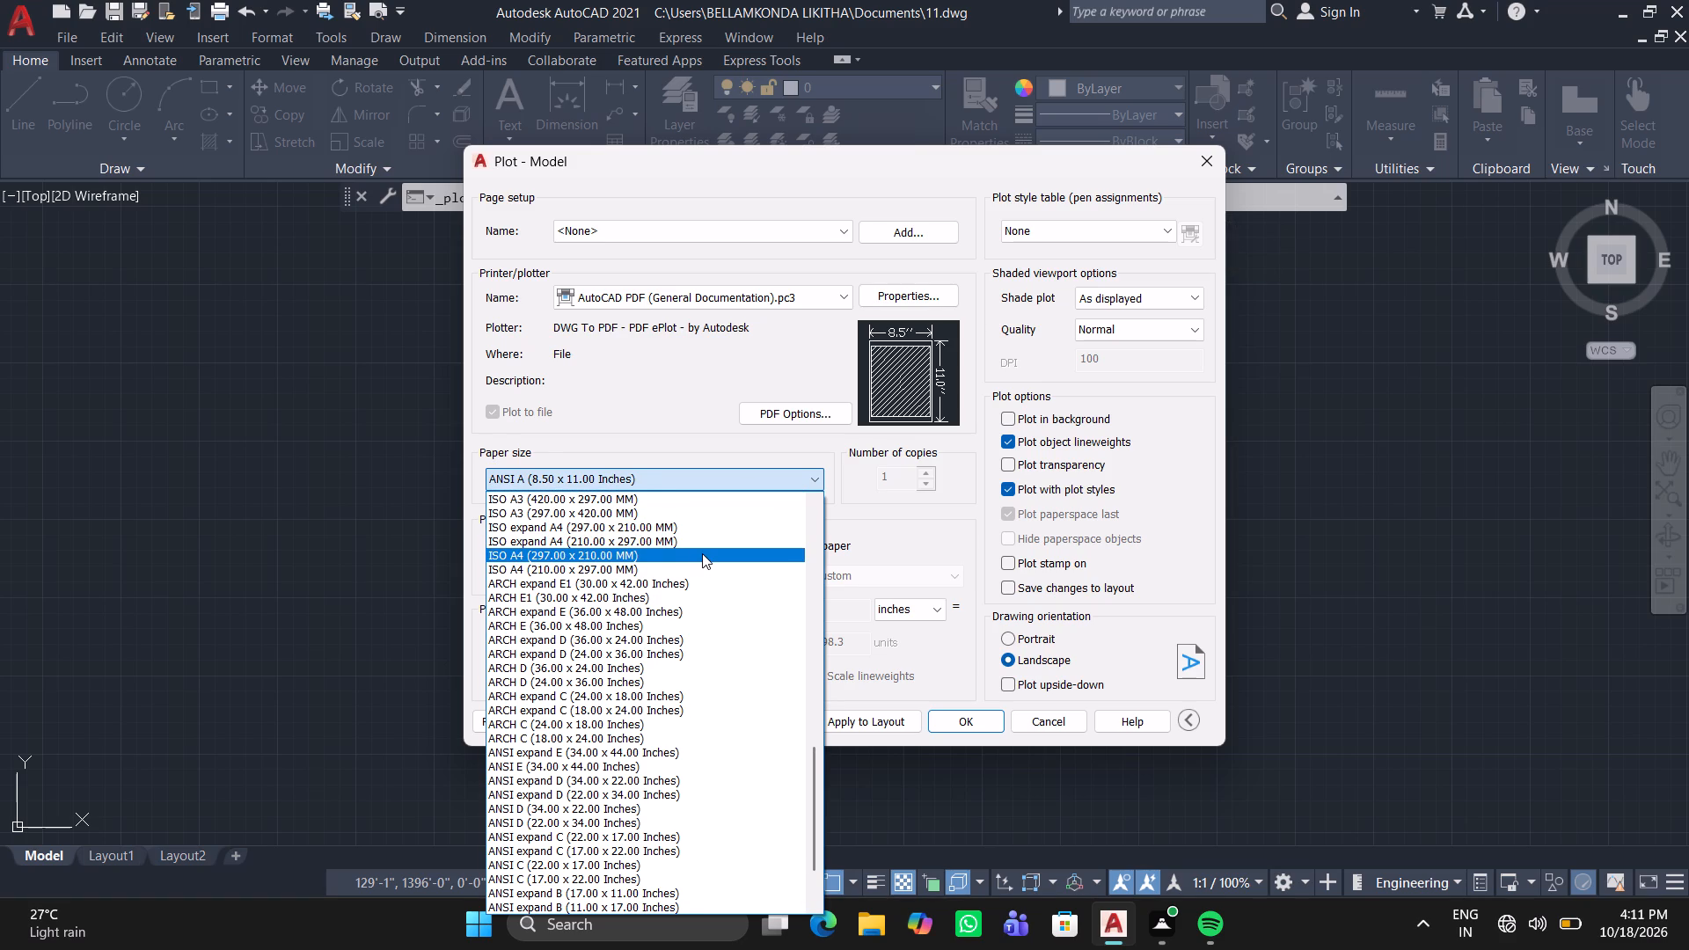
left_click(702, 553)
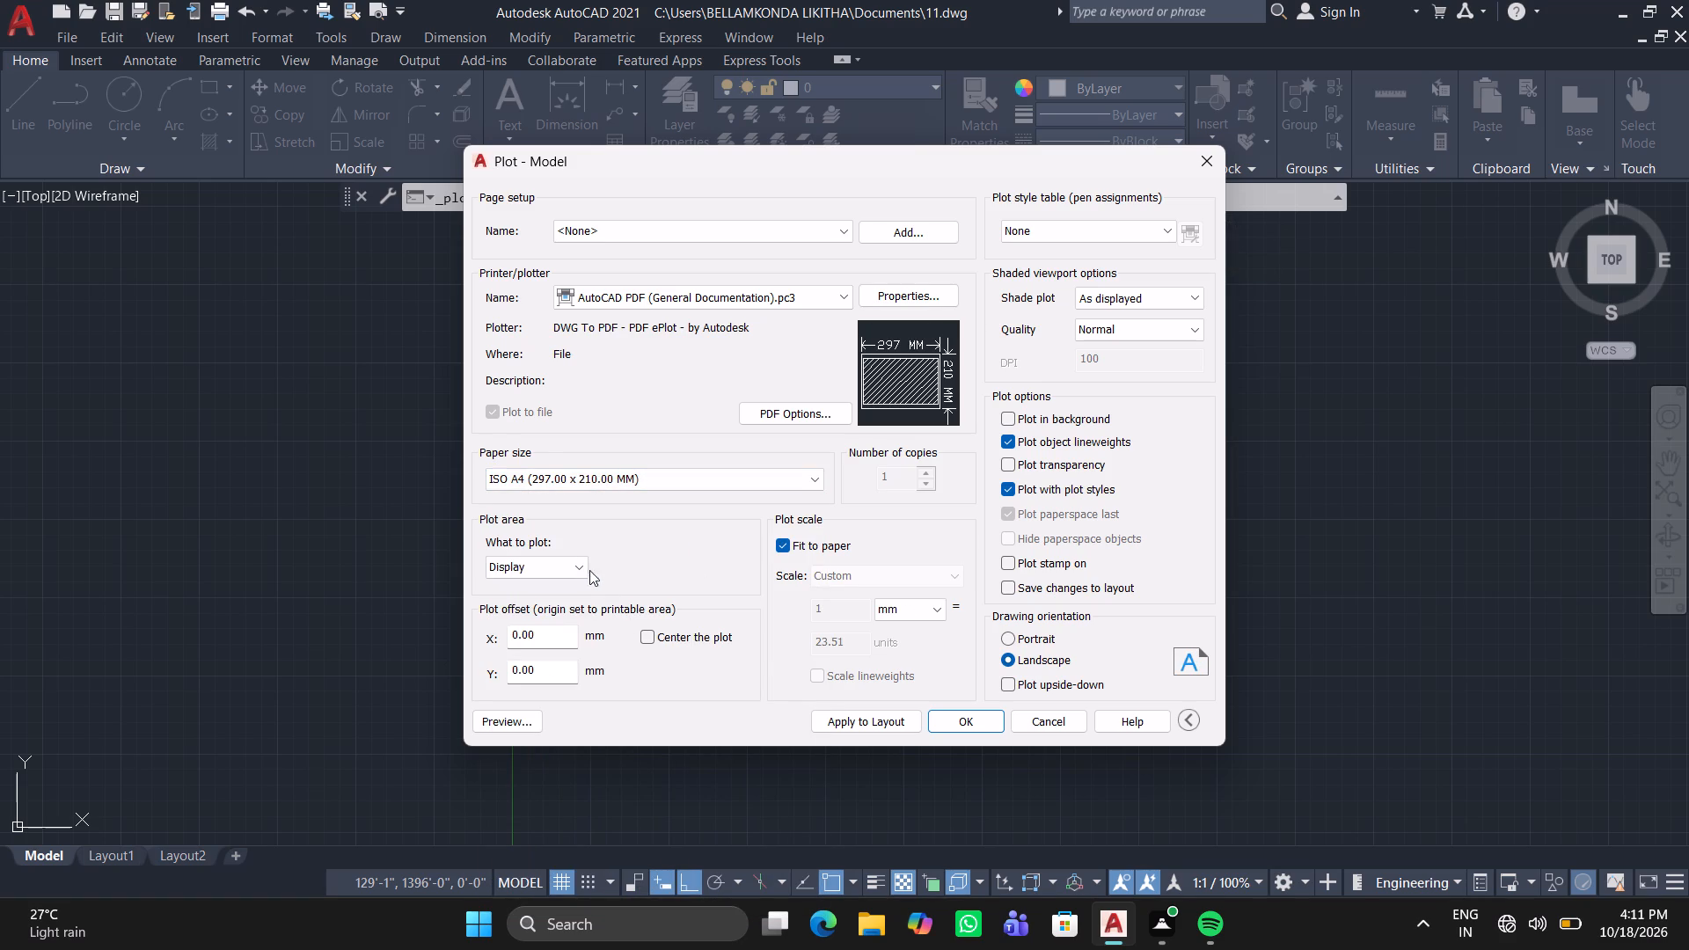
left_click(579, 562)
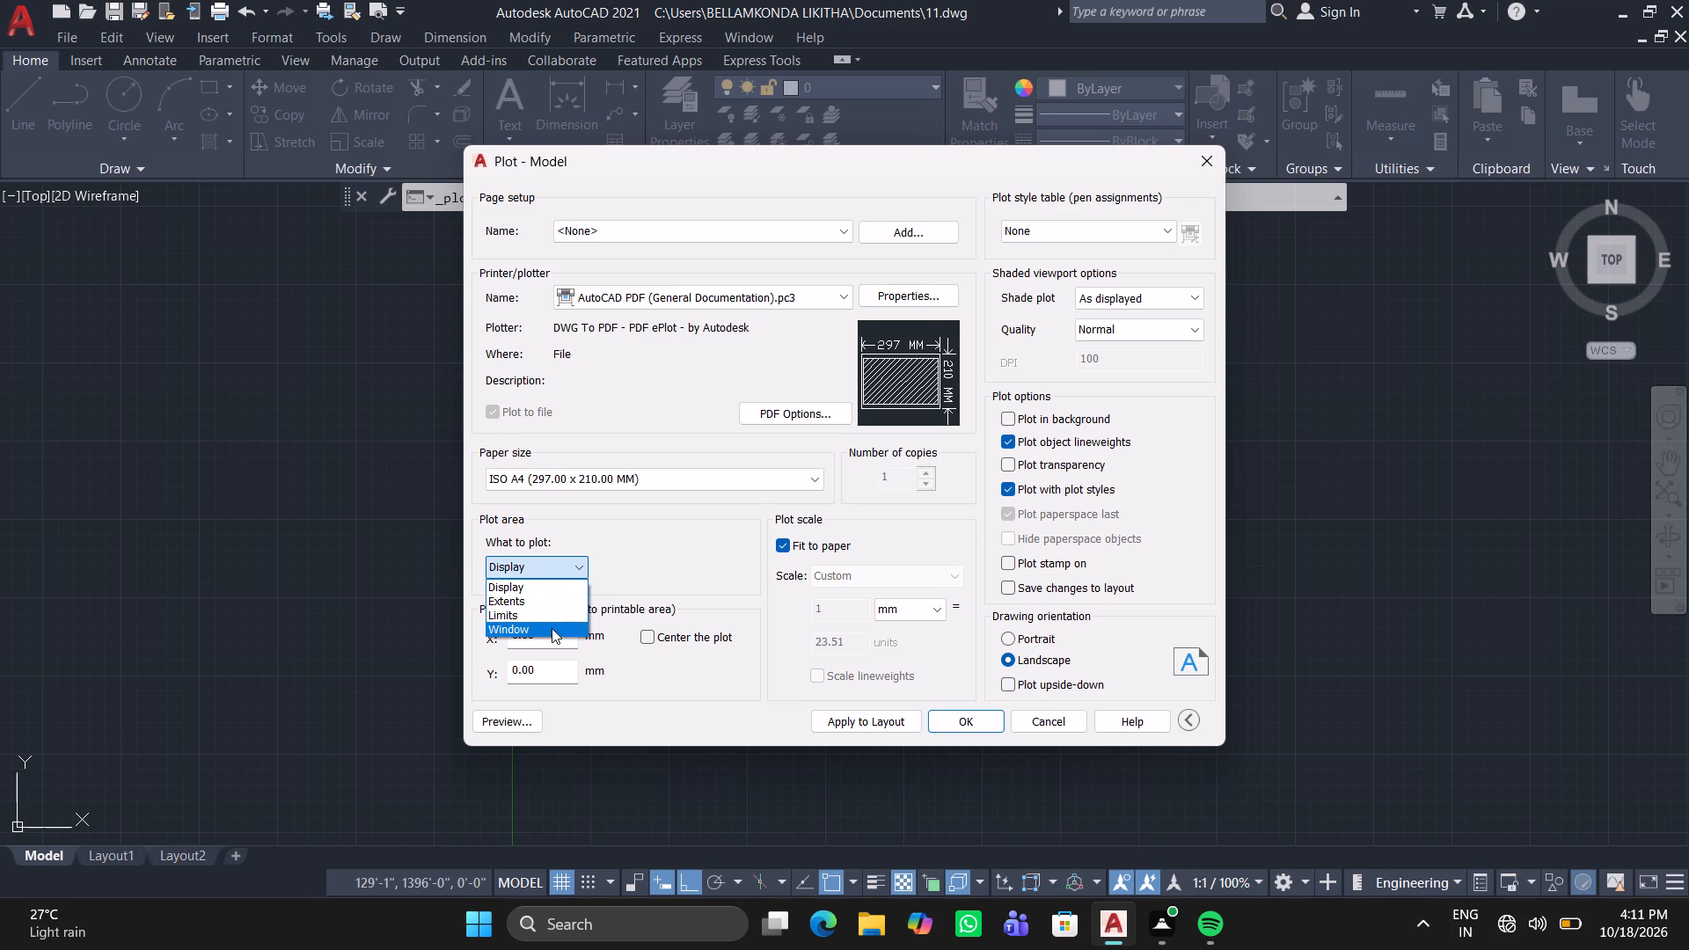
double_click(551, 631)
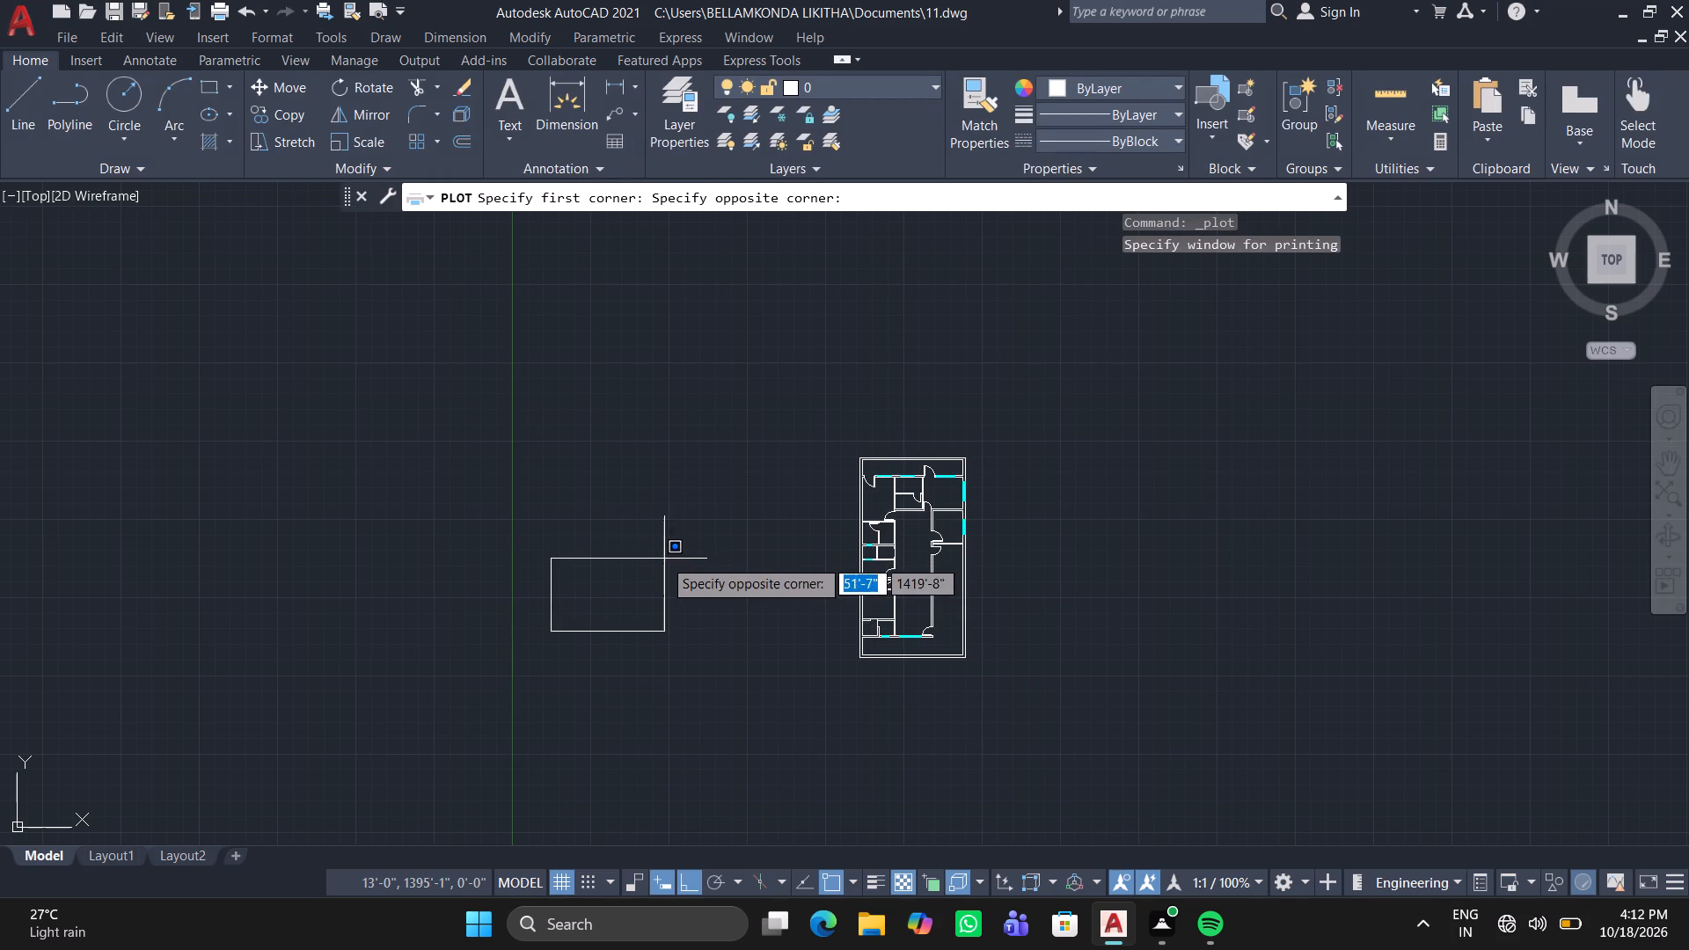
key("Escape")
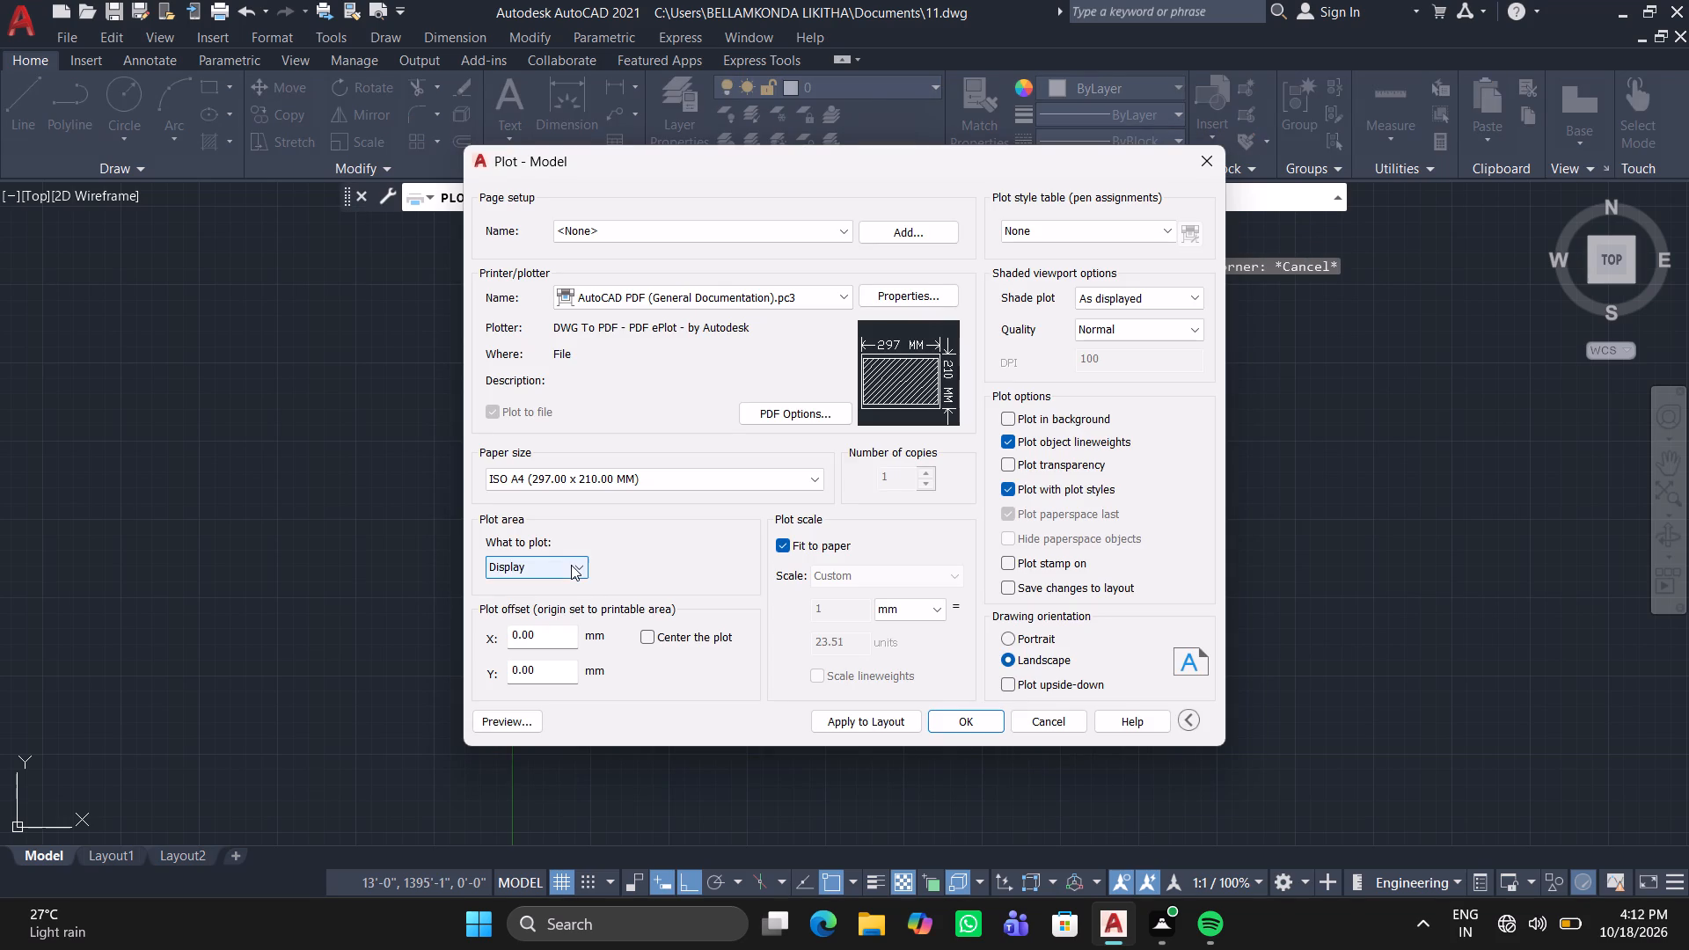
Set the plot area to a window enclosing the whole floor plan with a small margin around the outer walls.
left_click(571, 565)
left_click(561, 625)
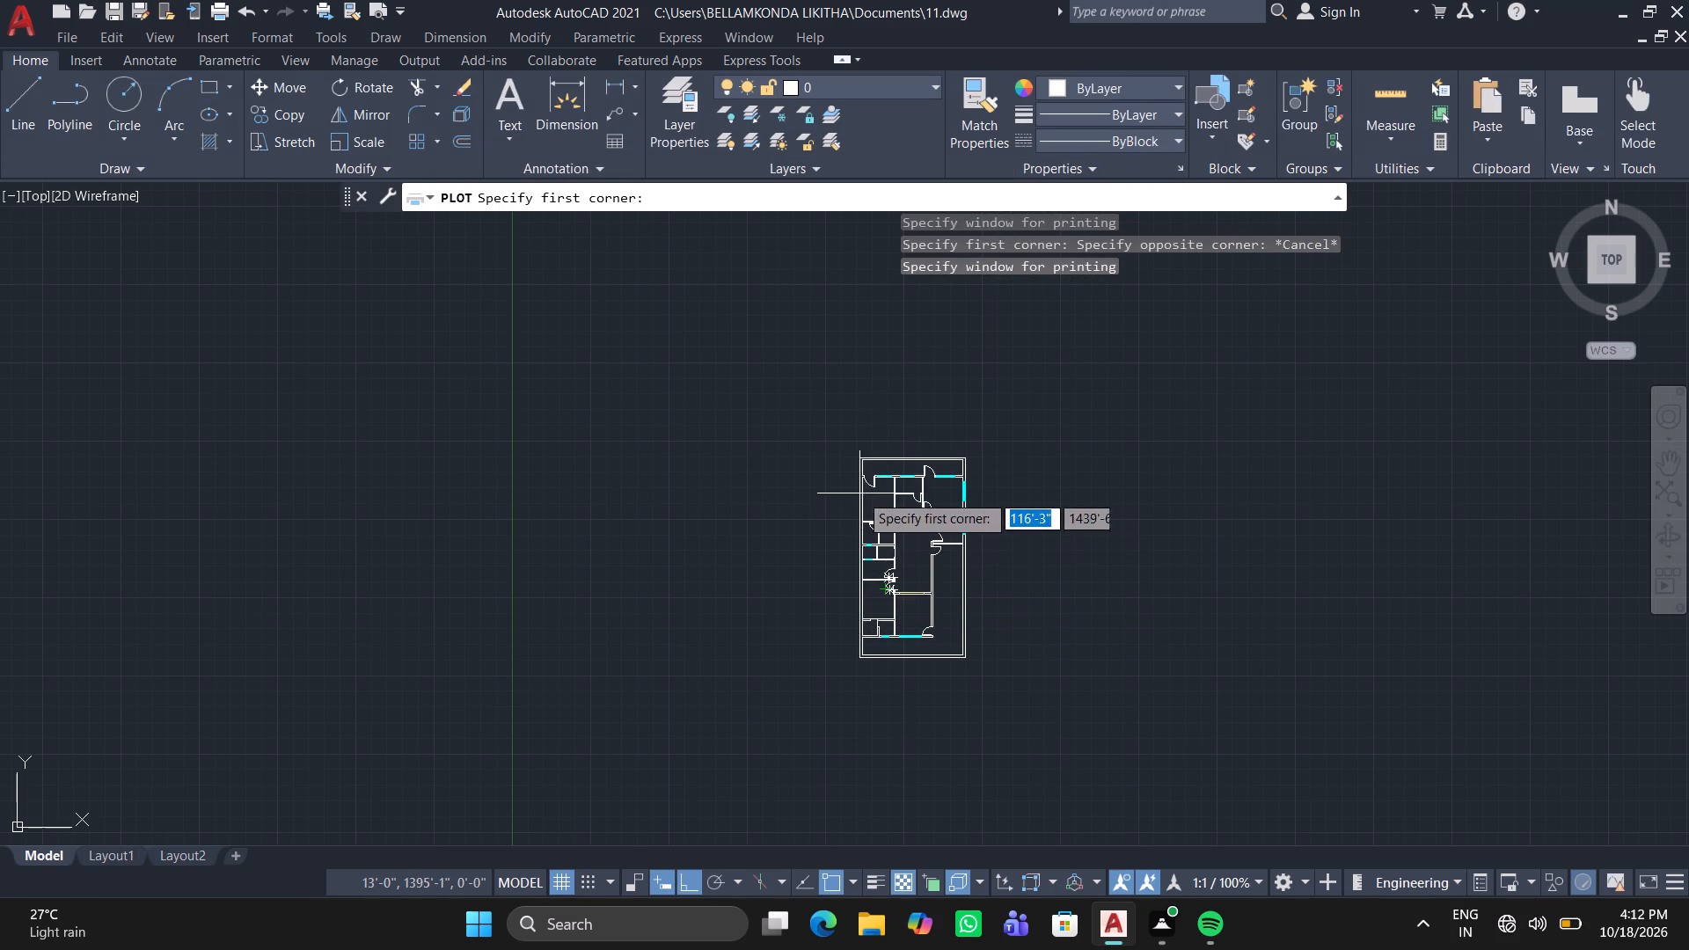
left_click(842, 455)
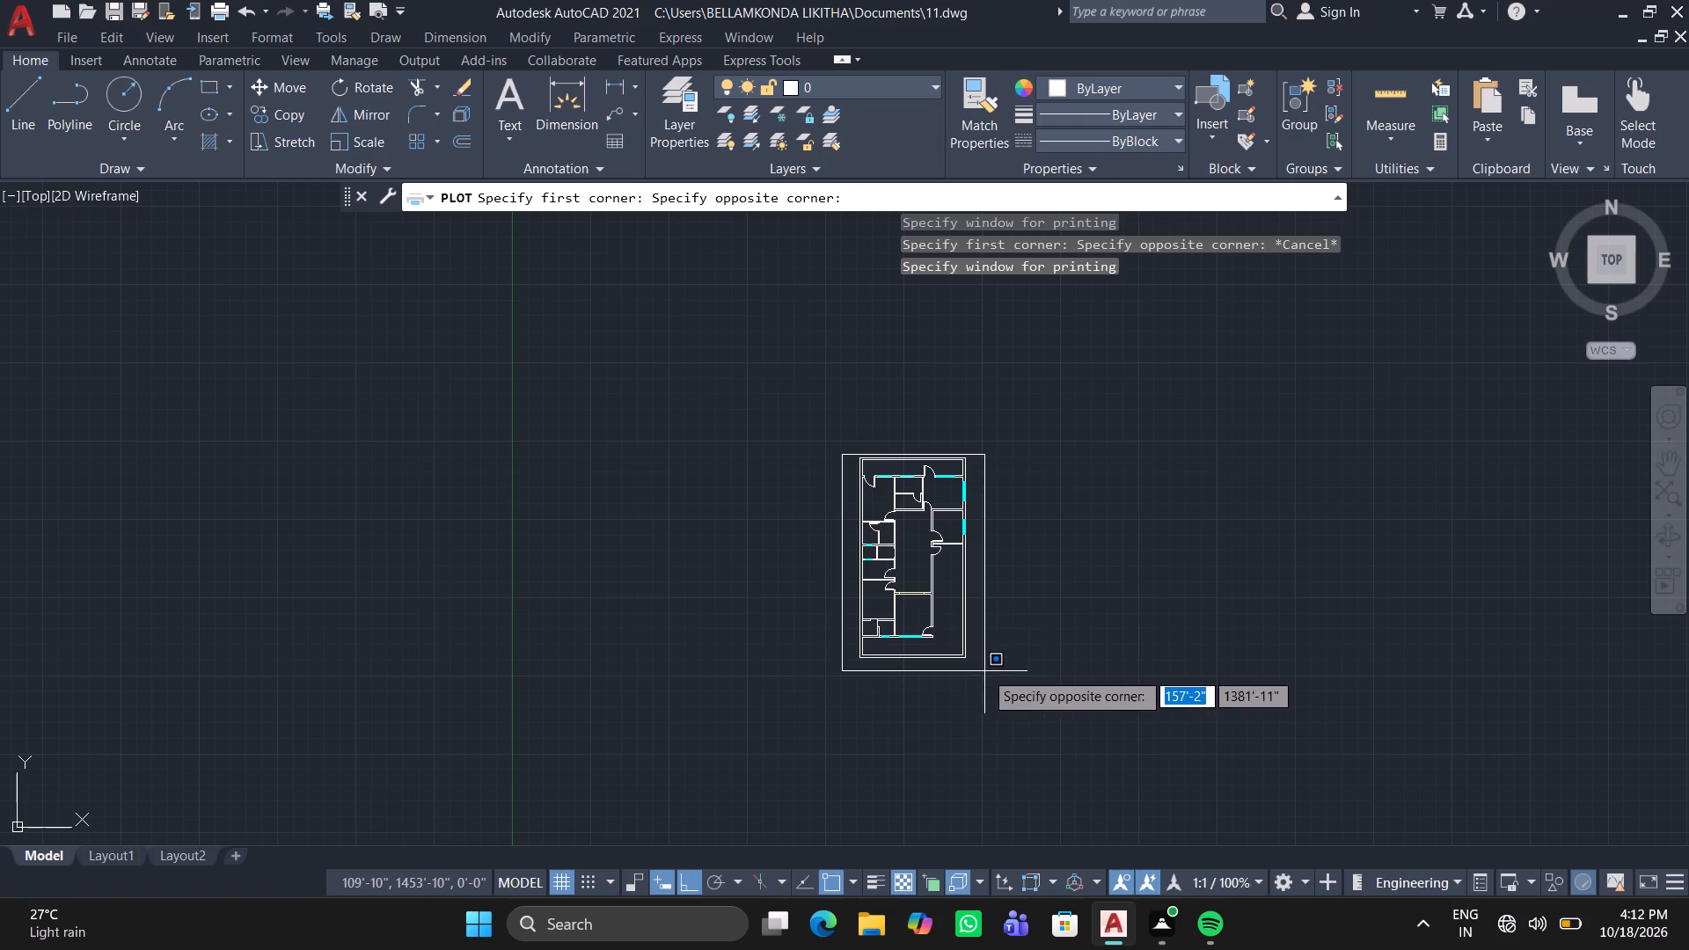
left_click(983, 671)
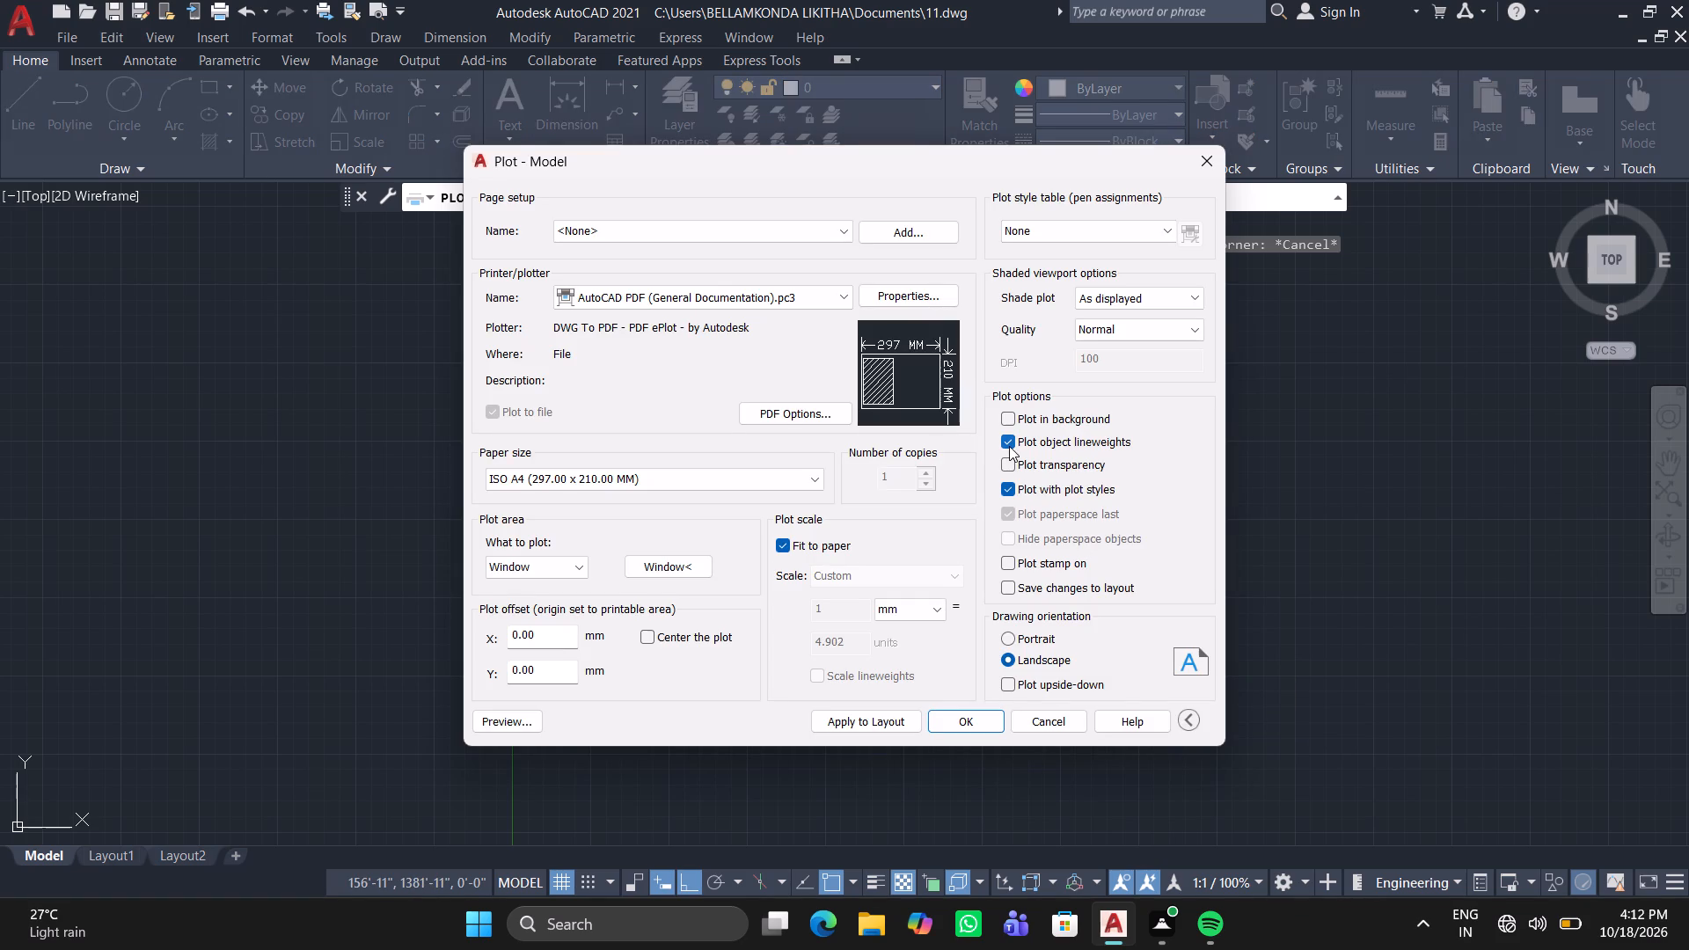
Turn off plotting of object lineweights and set the drawing orientation to portrait.
left_click(1009, 439)
left_click(1005, 634)
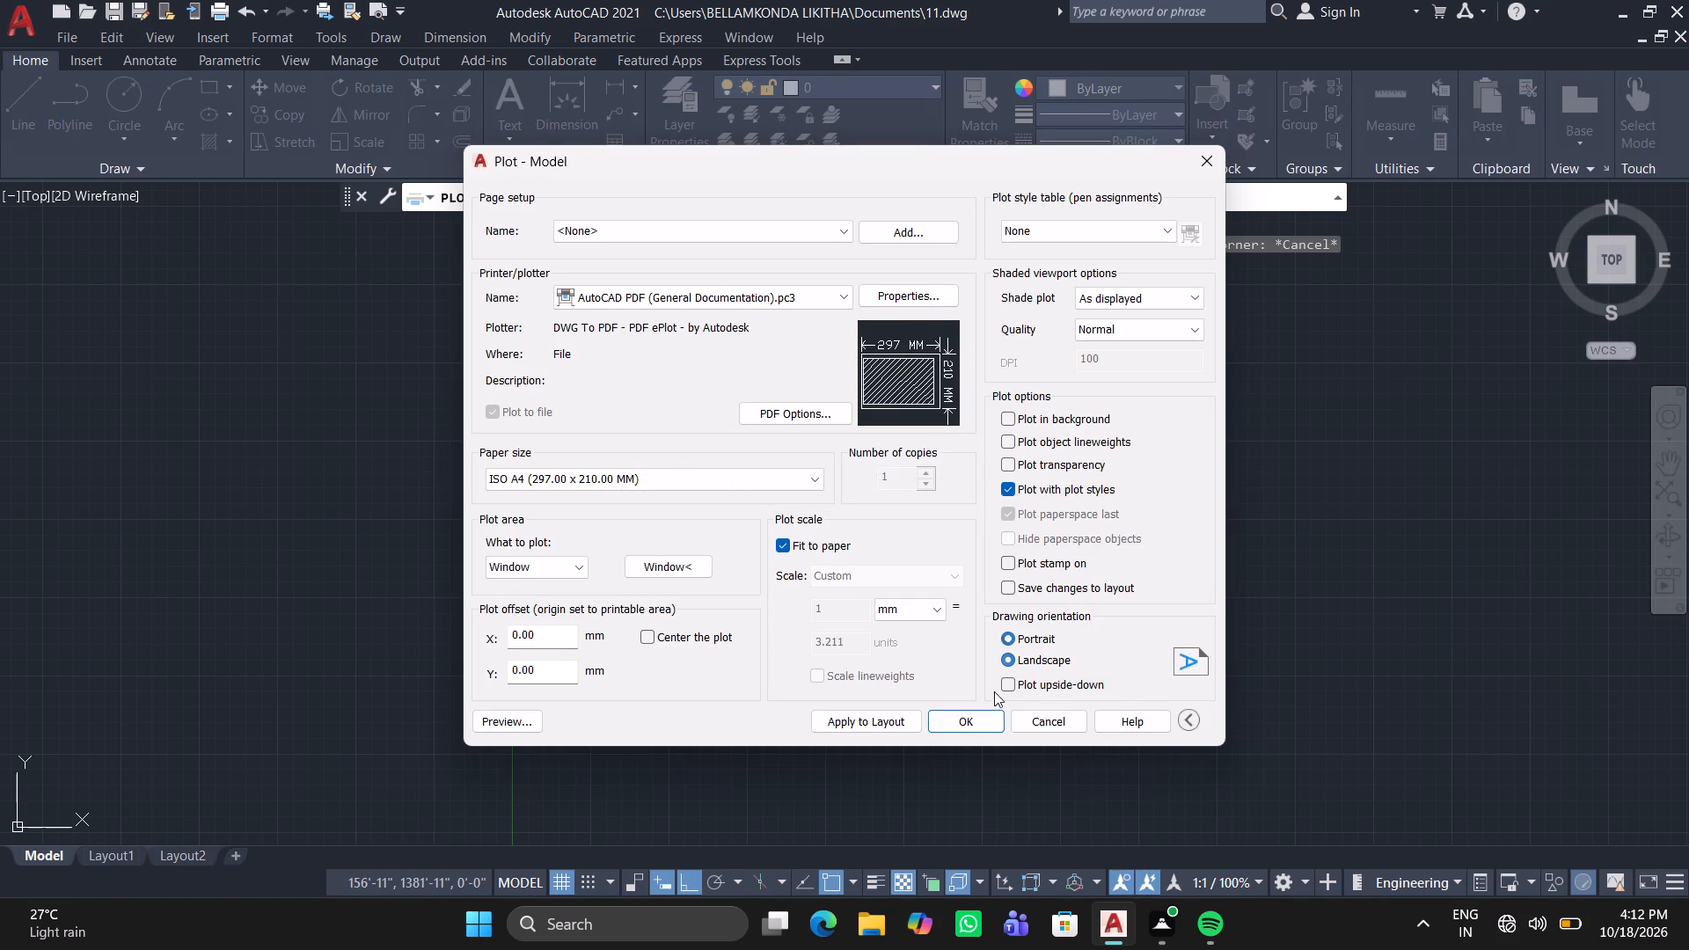
Plot the floor plan to a file named 11-Model.pdfopp in the Documents folder, then look over the opened PDF and close it.
left_click(983, 721)
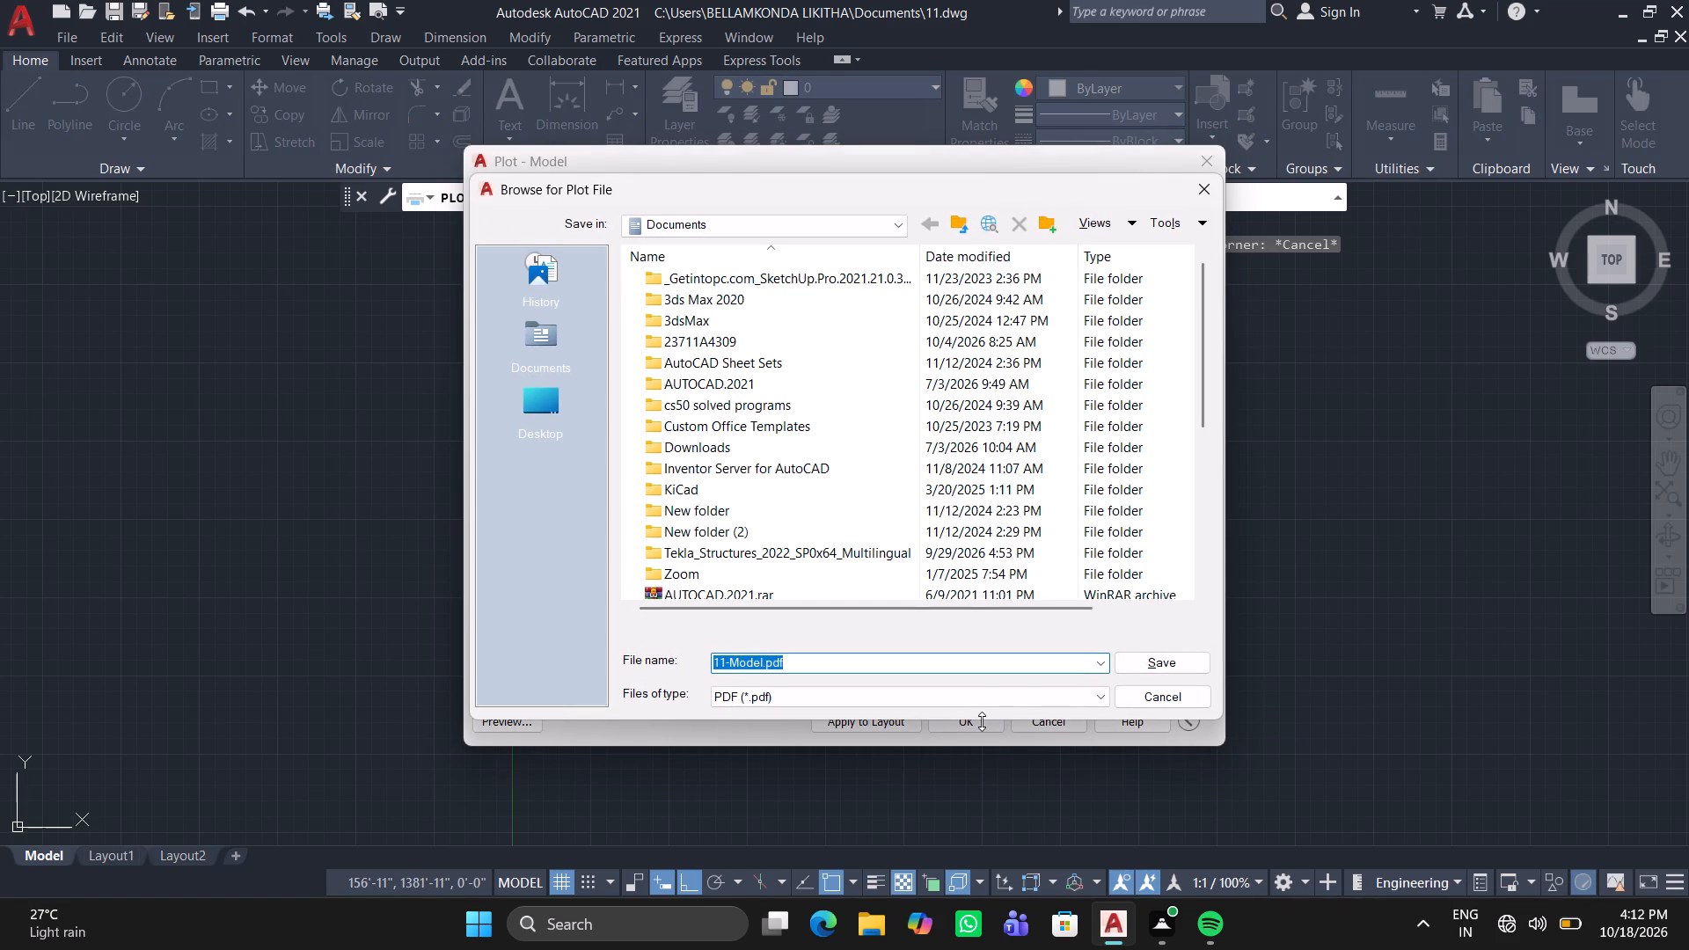
double_click(792, 659)
left_click(792, 659)
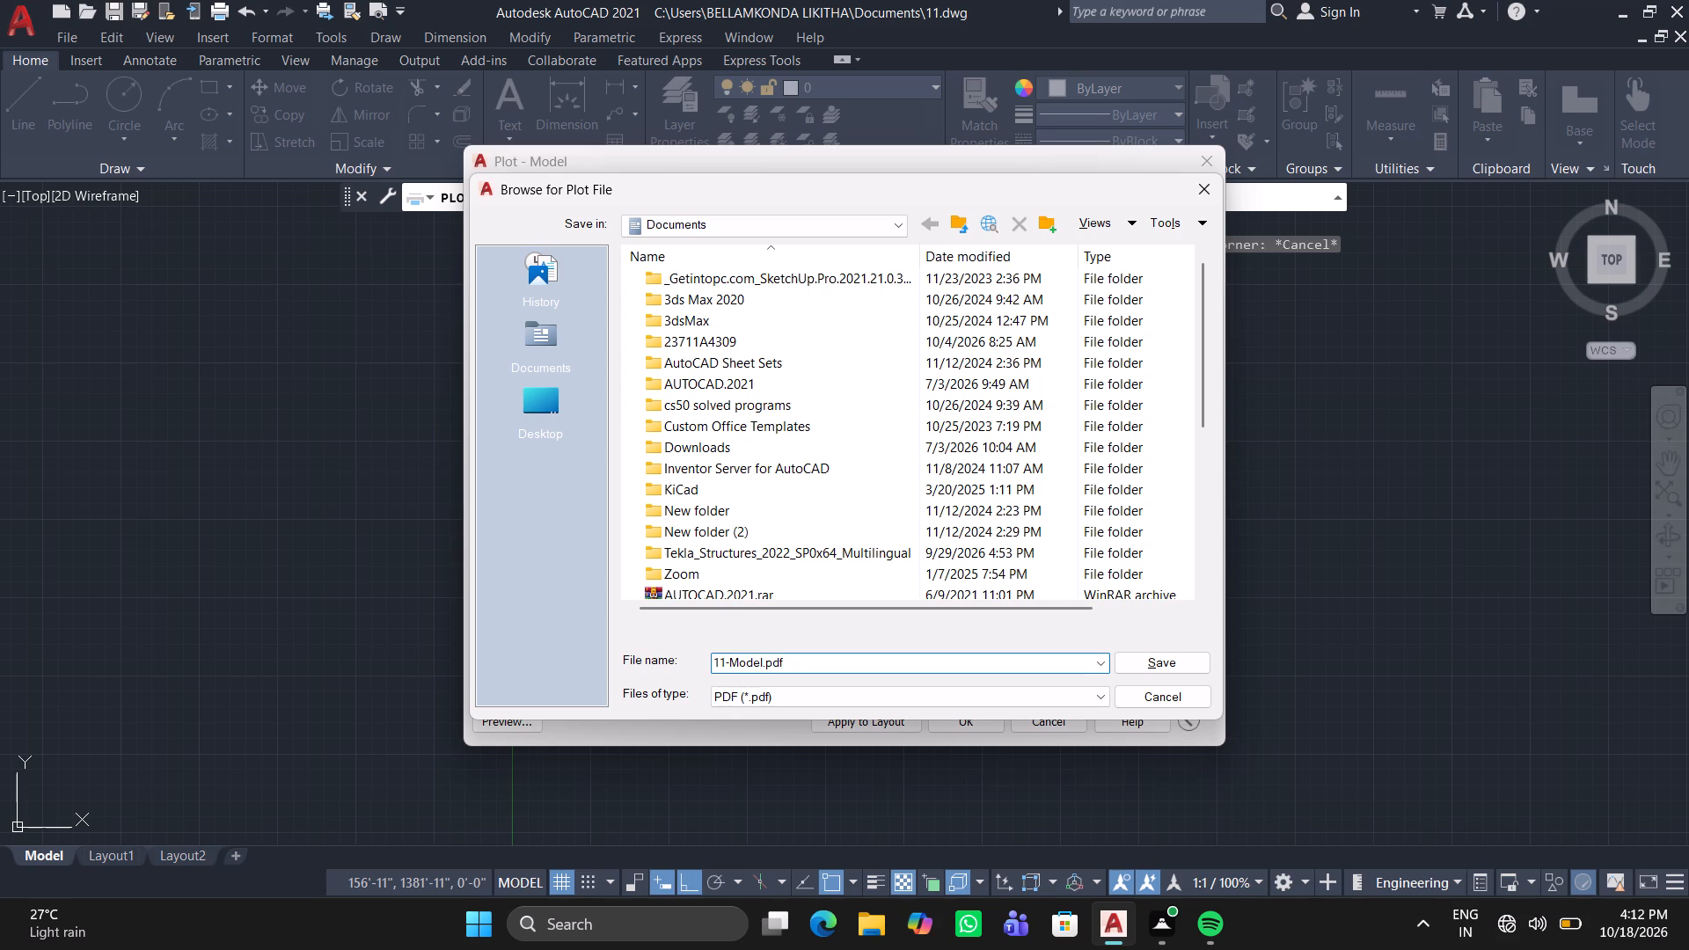
type("opp")
key("Return")
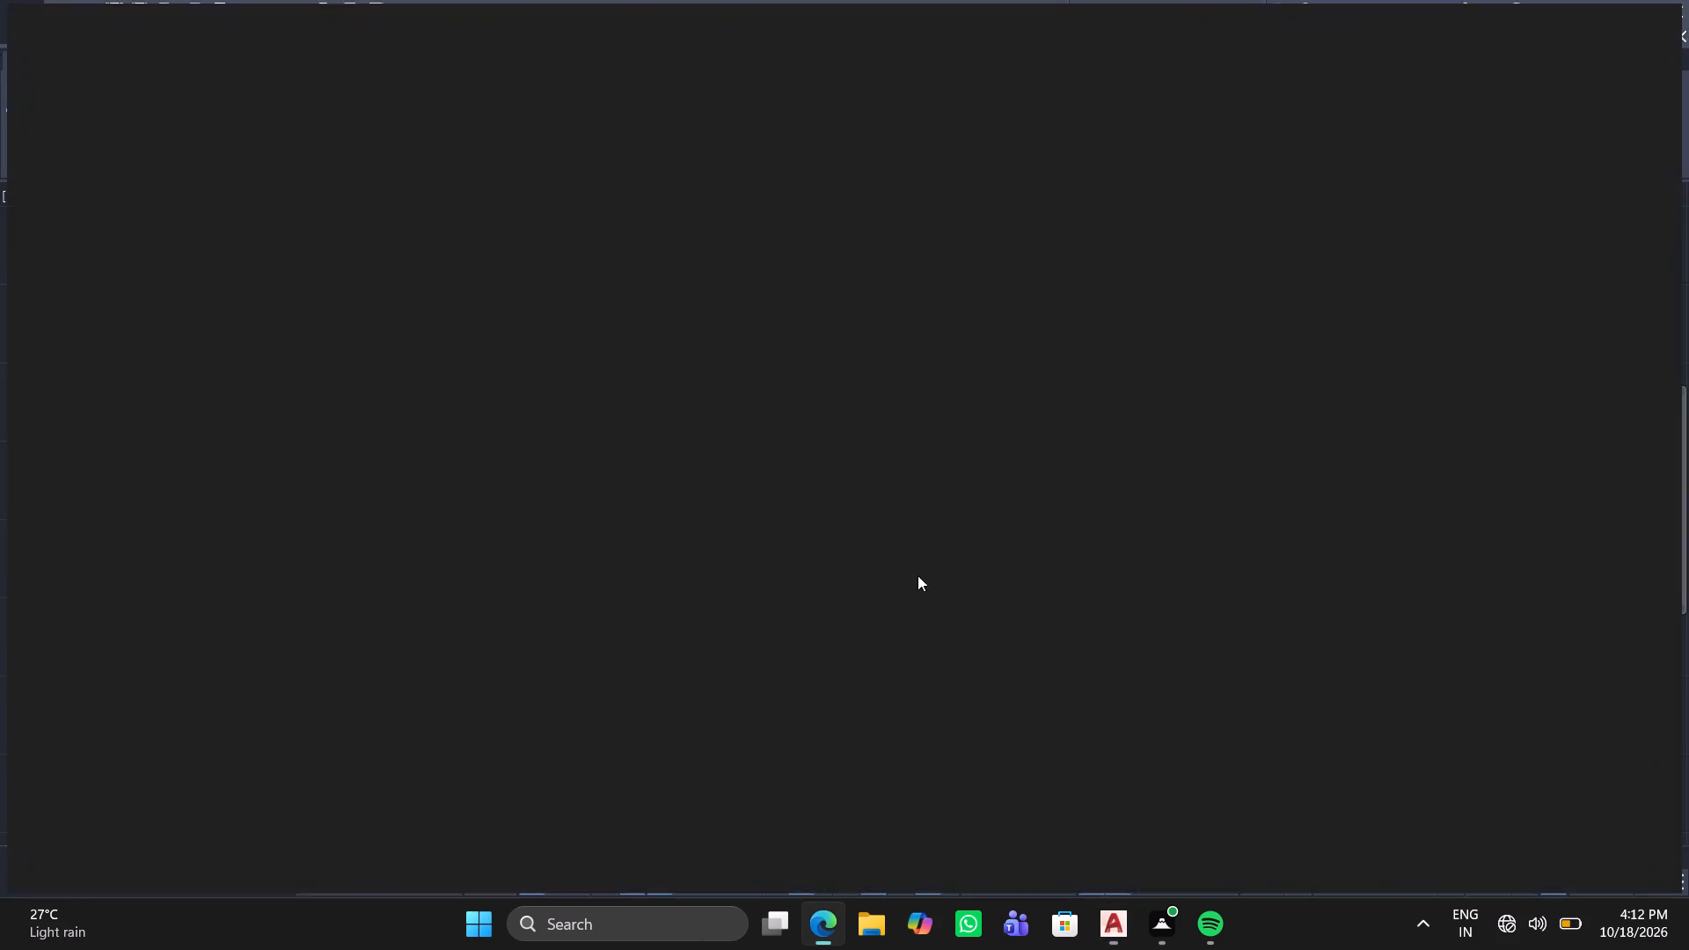
scroll(883, 556, "down", 7)
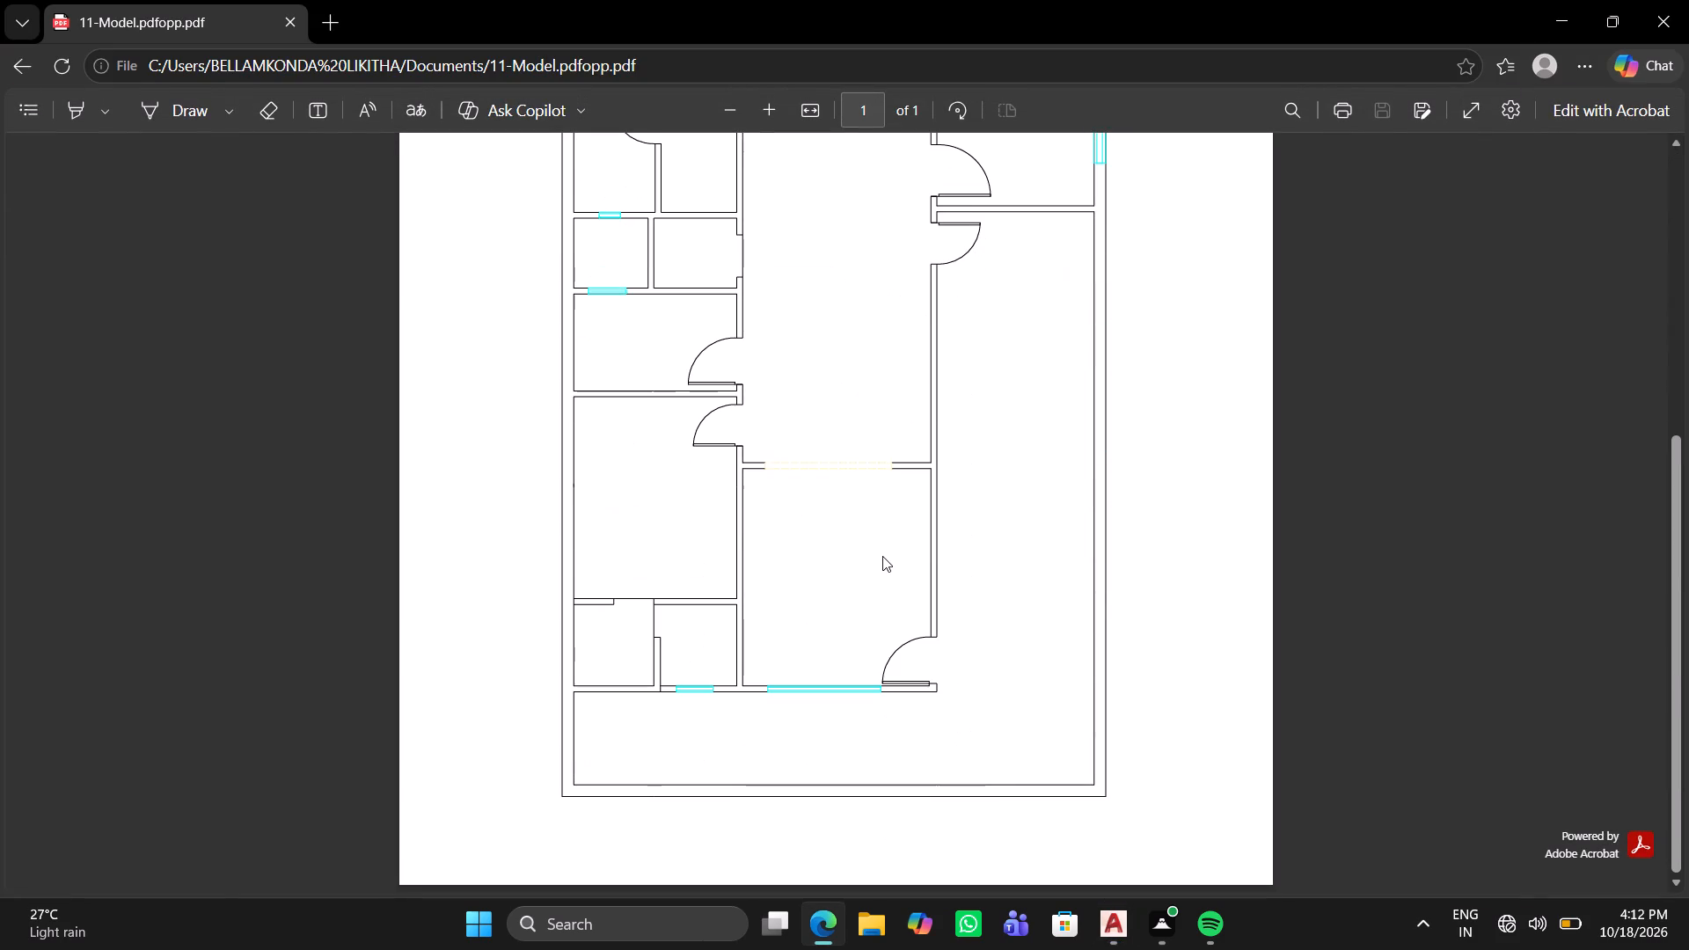
scroll(891, 475, "up", 4)
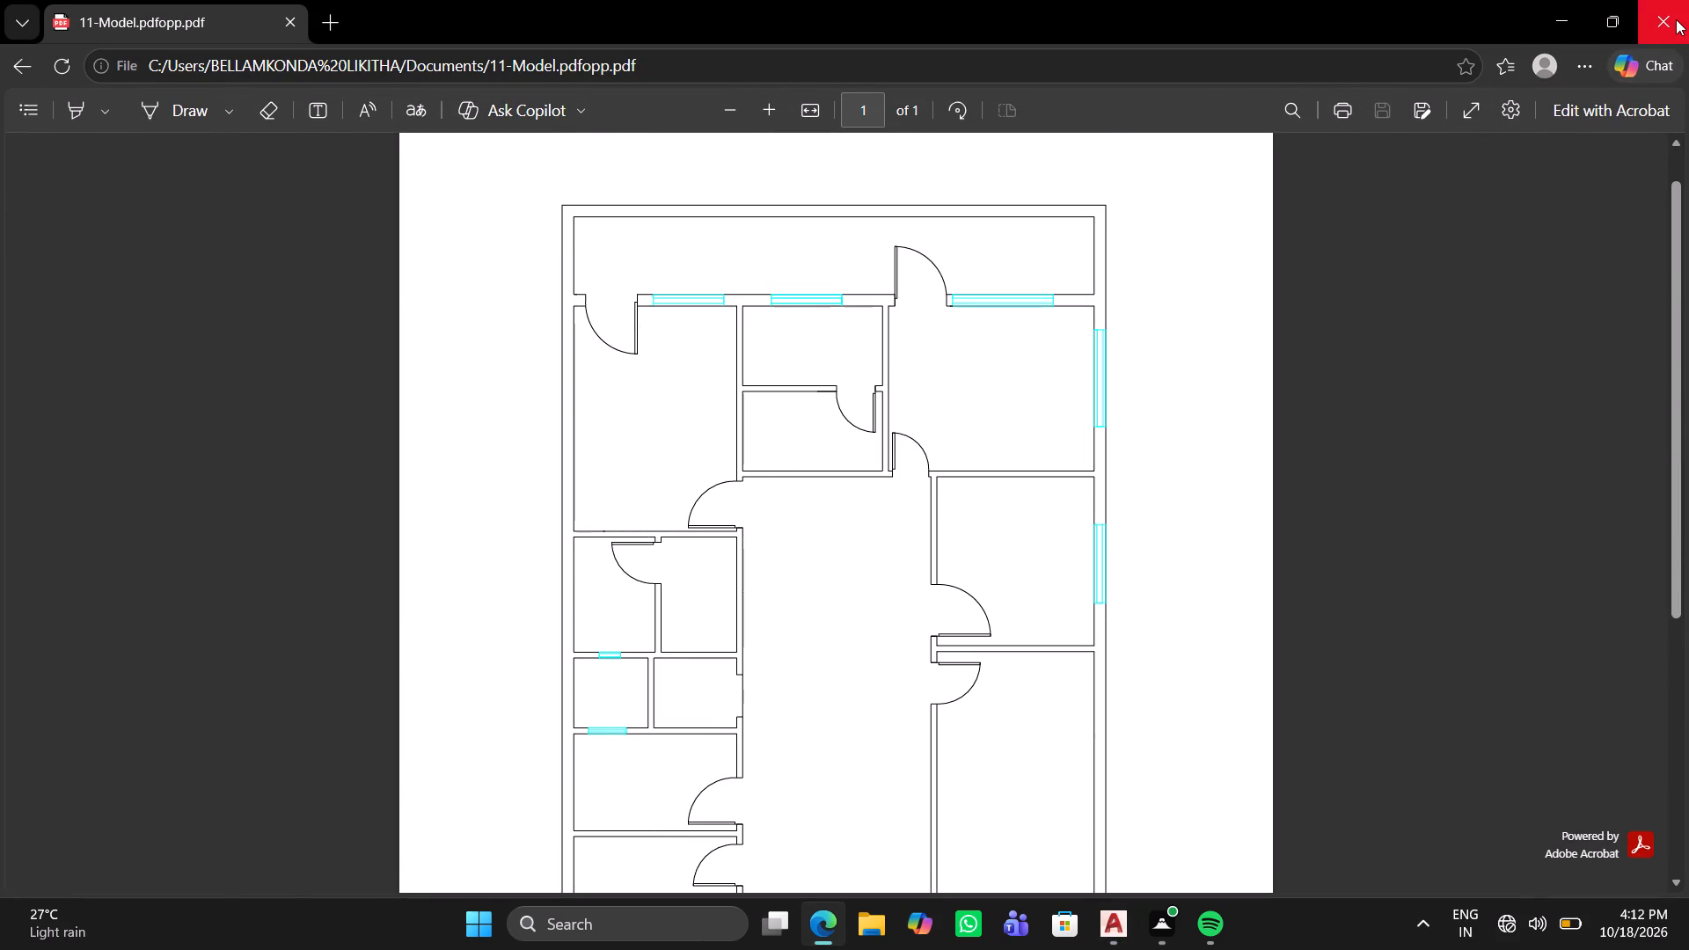
double_click(1676, 19)
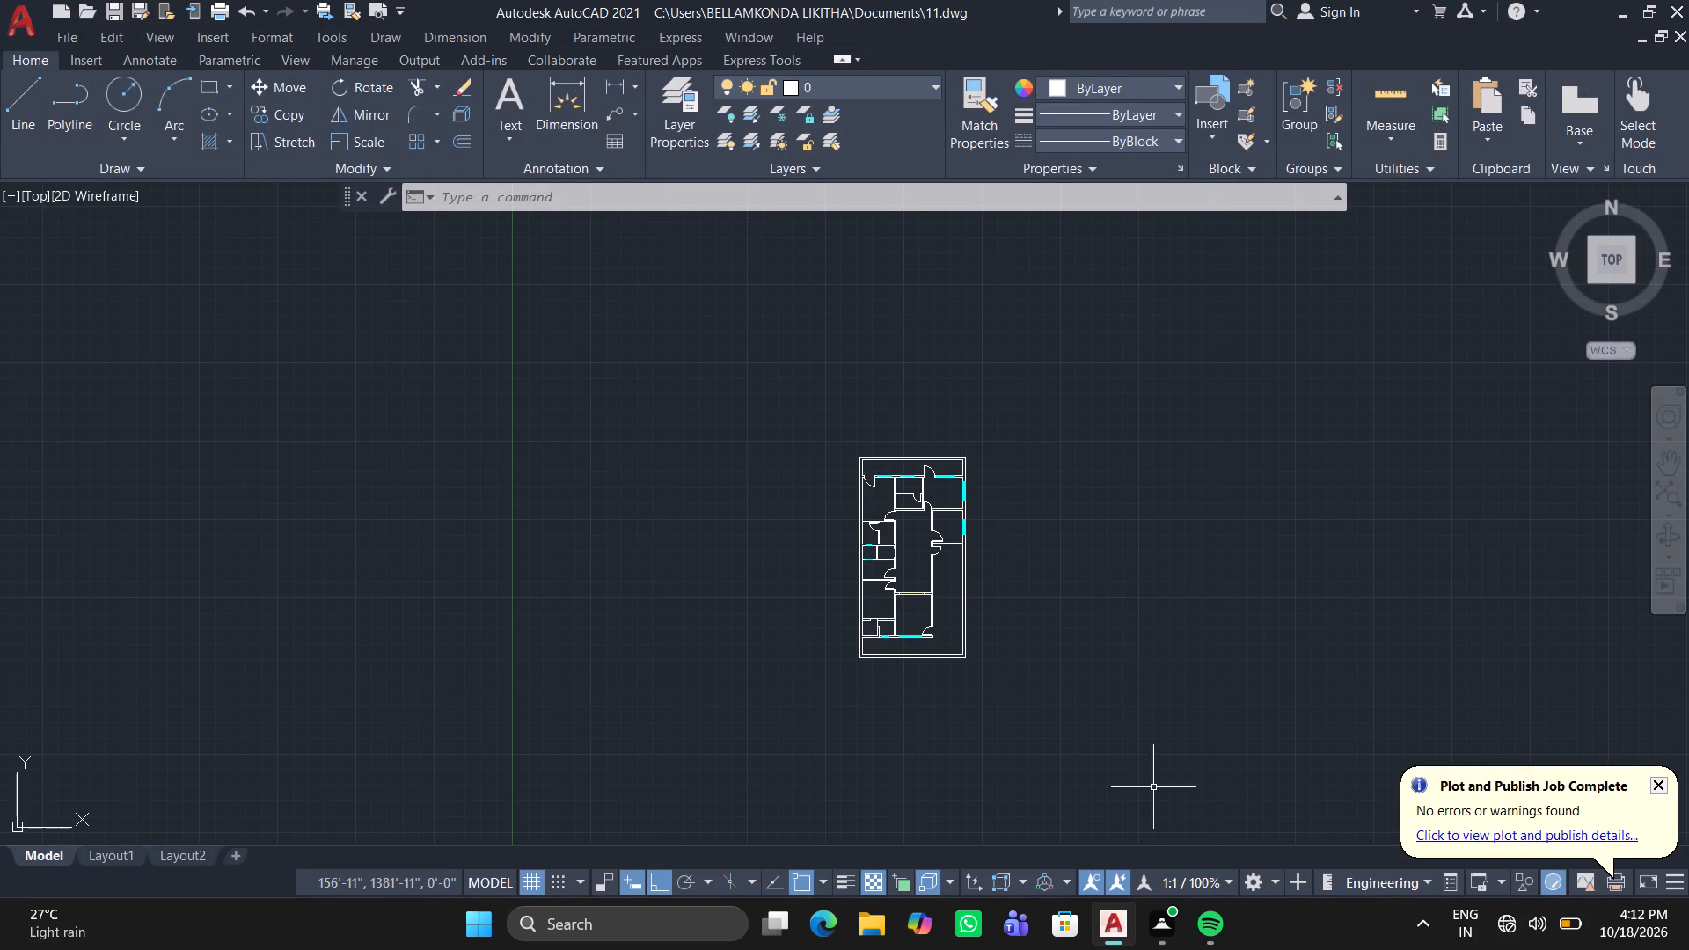
Query the drawing's log file path with the LOGFILENAME system variable.
left_click(835, 209)
type("logfilename")
key("Return")
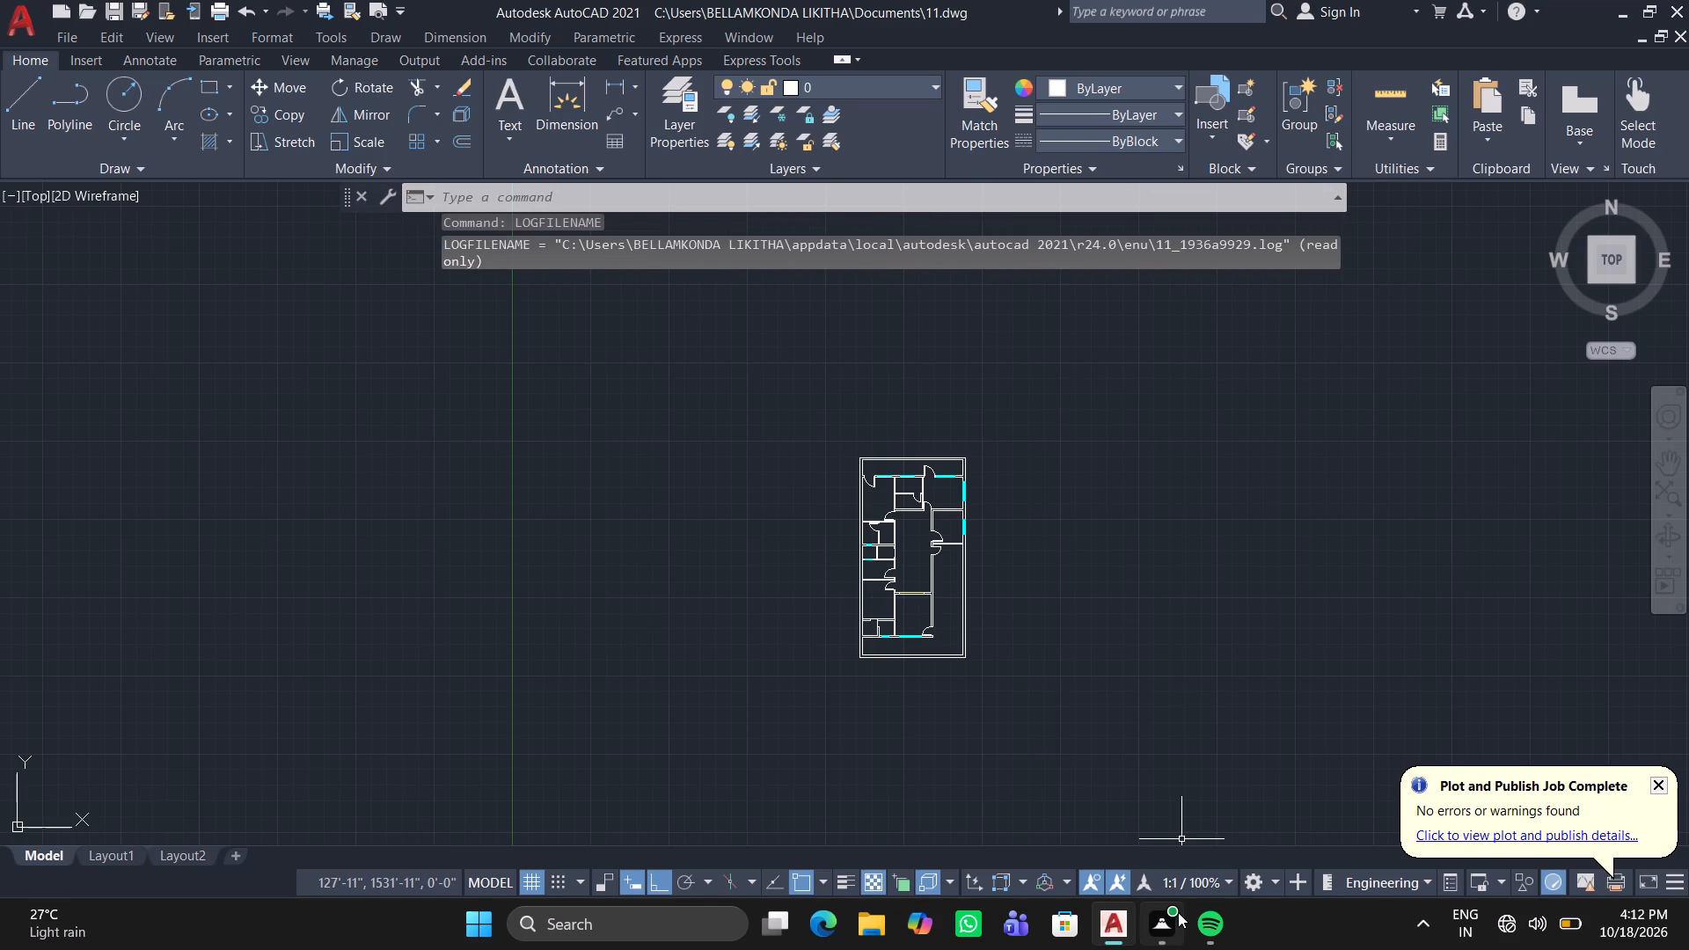